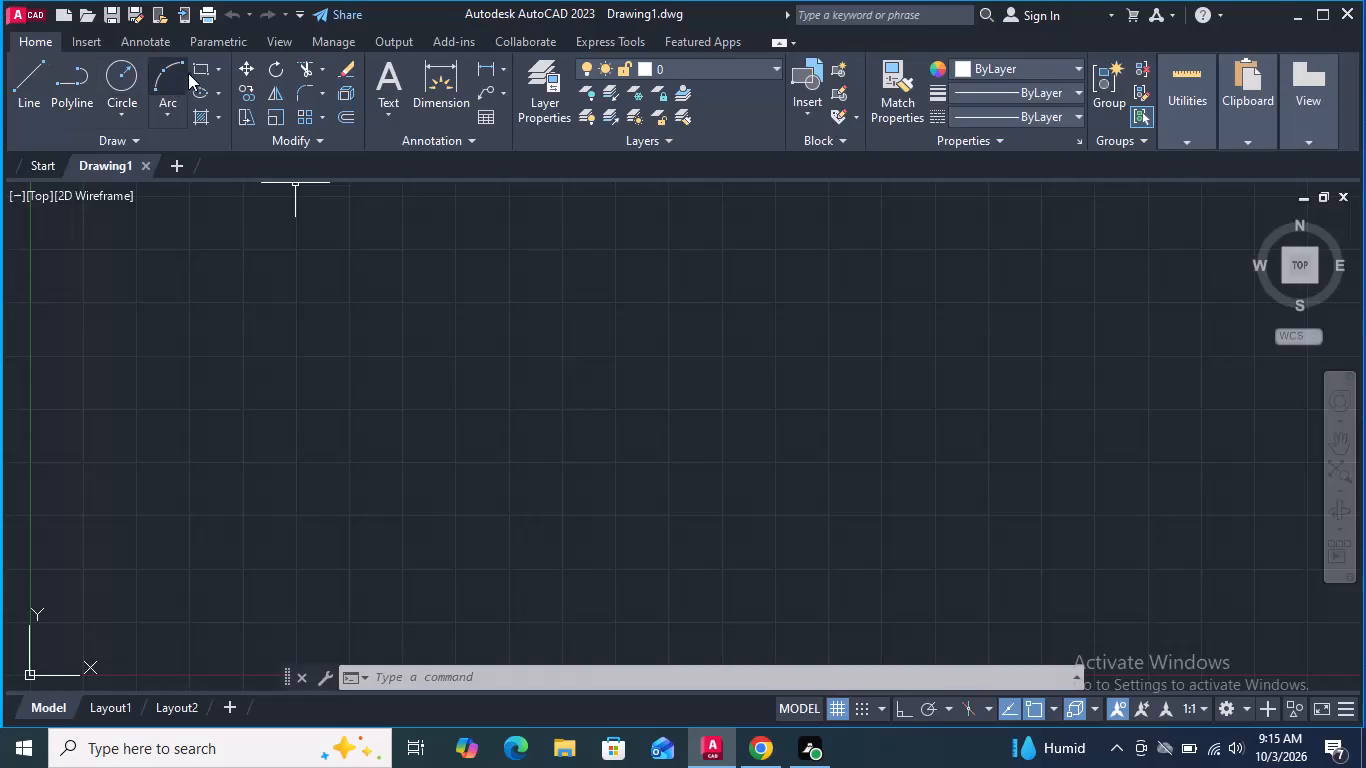
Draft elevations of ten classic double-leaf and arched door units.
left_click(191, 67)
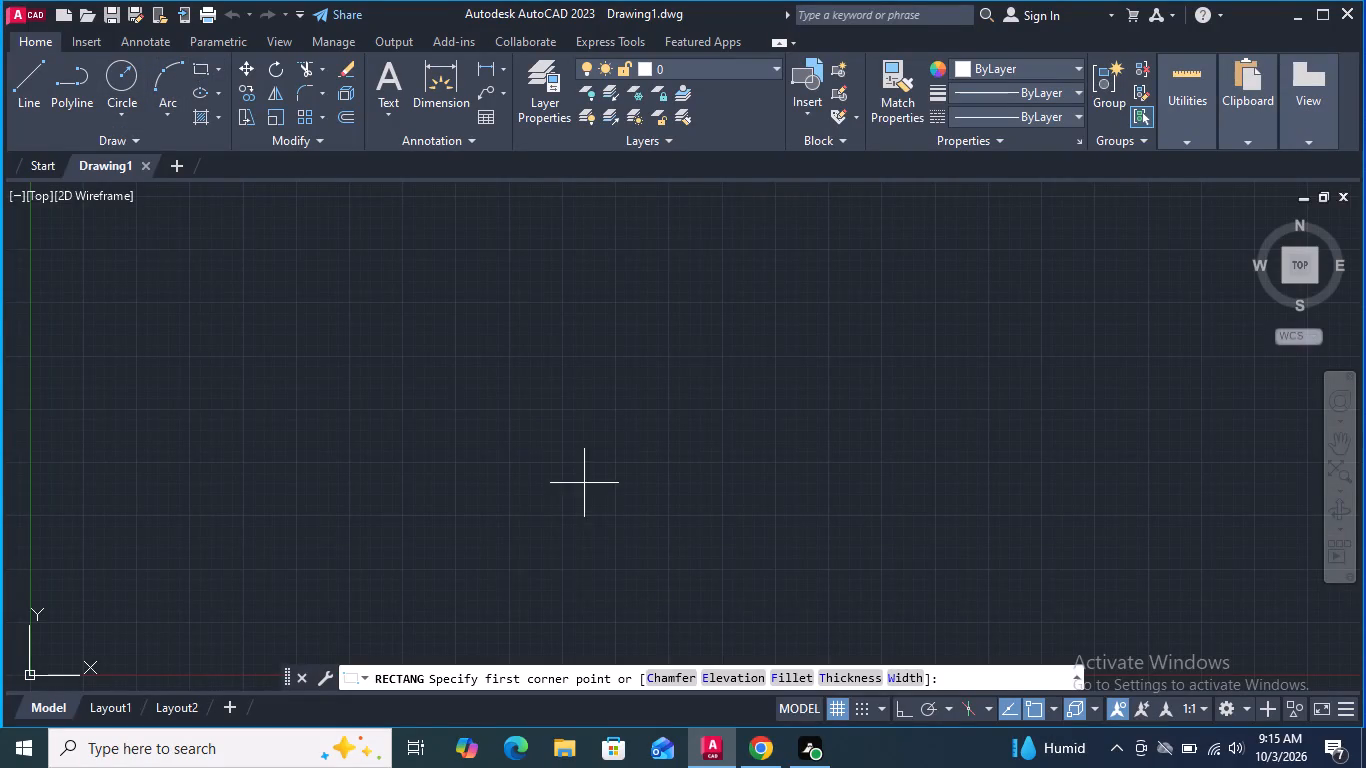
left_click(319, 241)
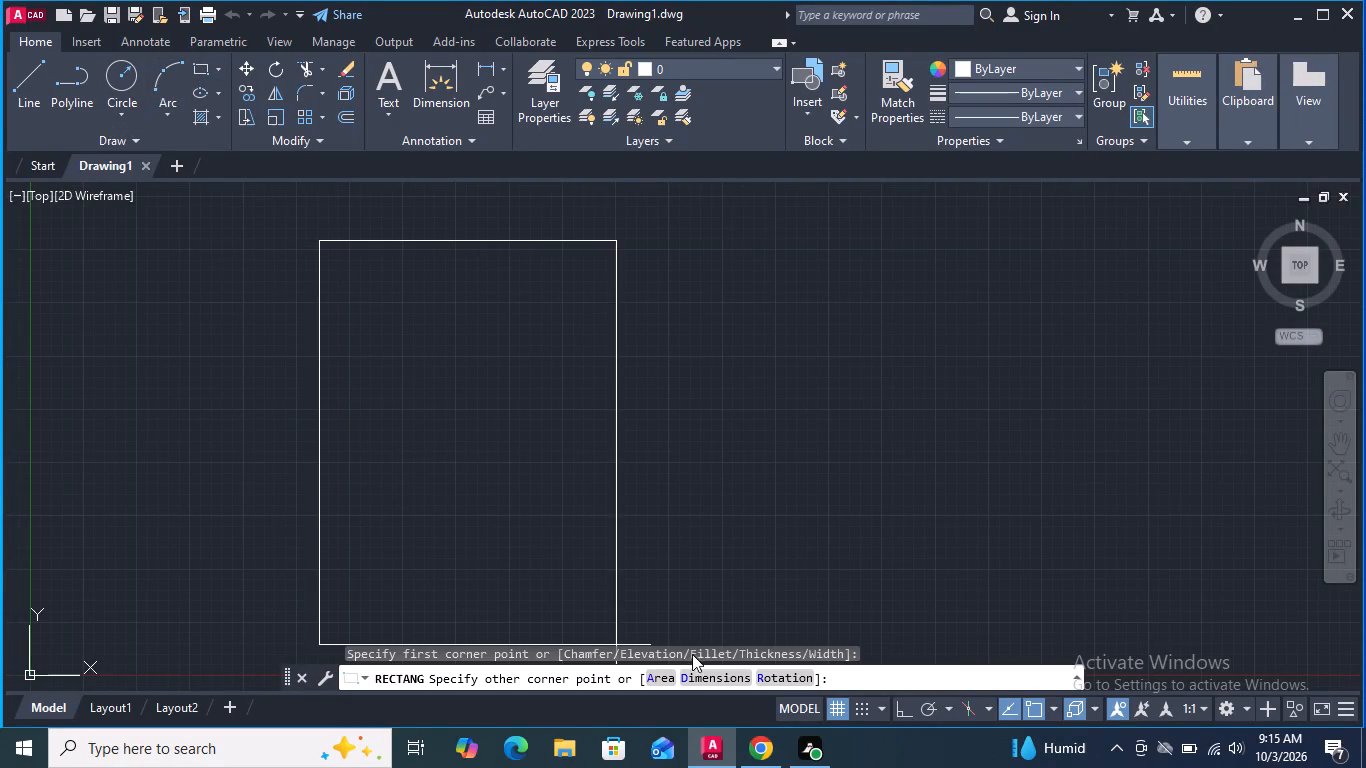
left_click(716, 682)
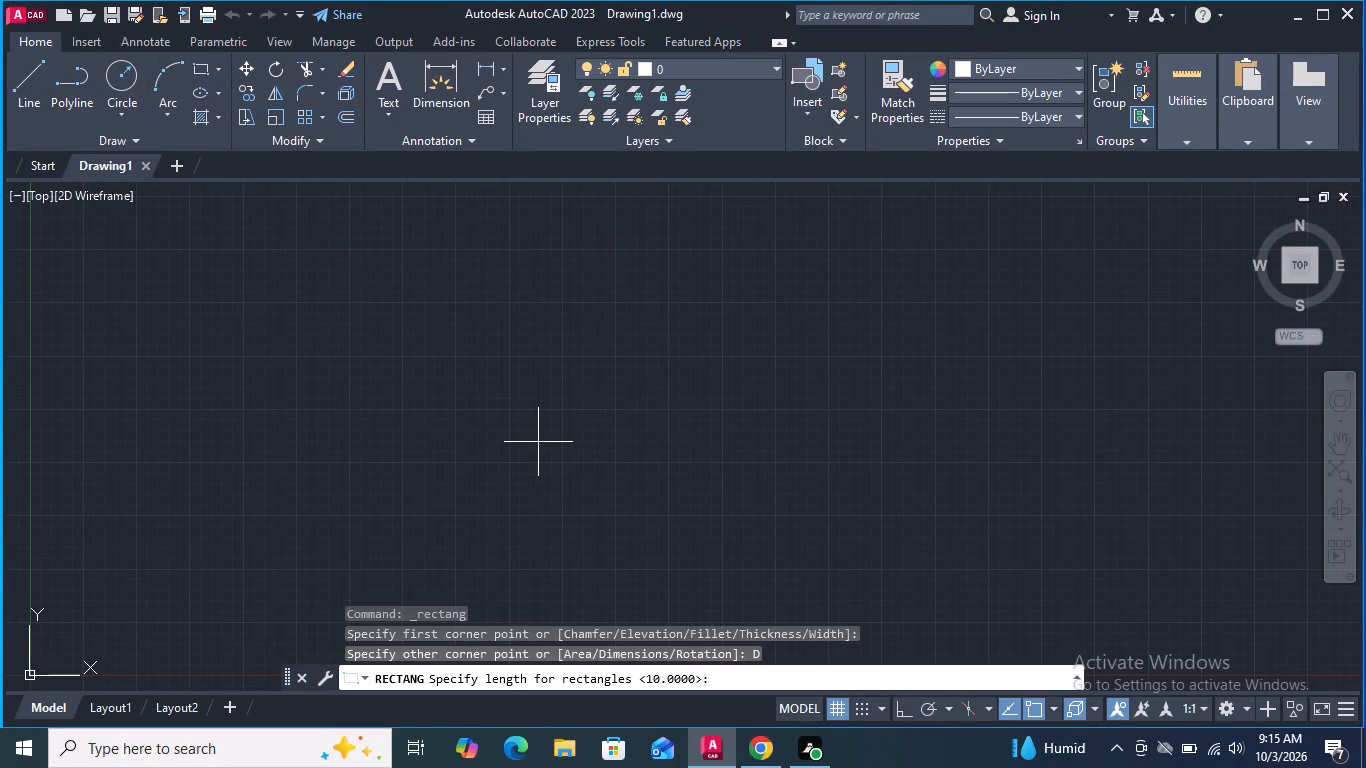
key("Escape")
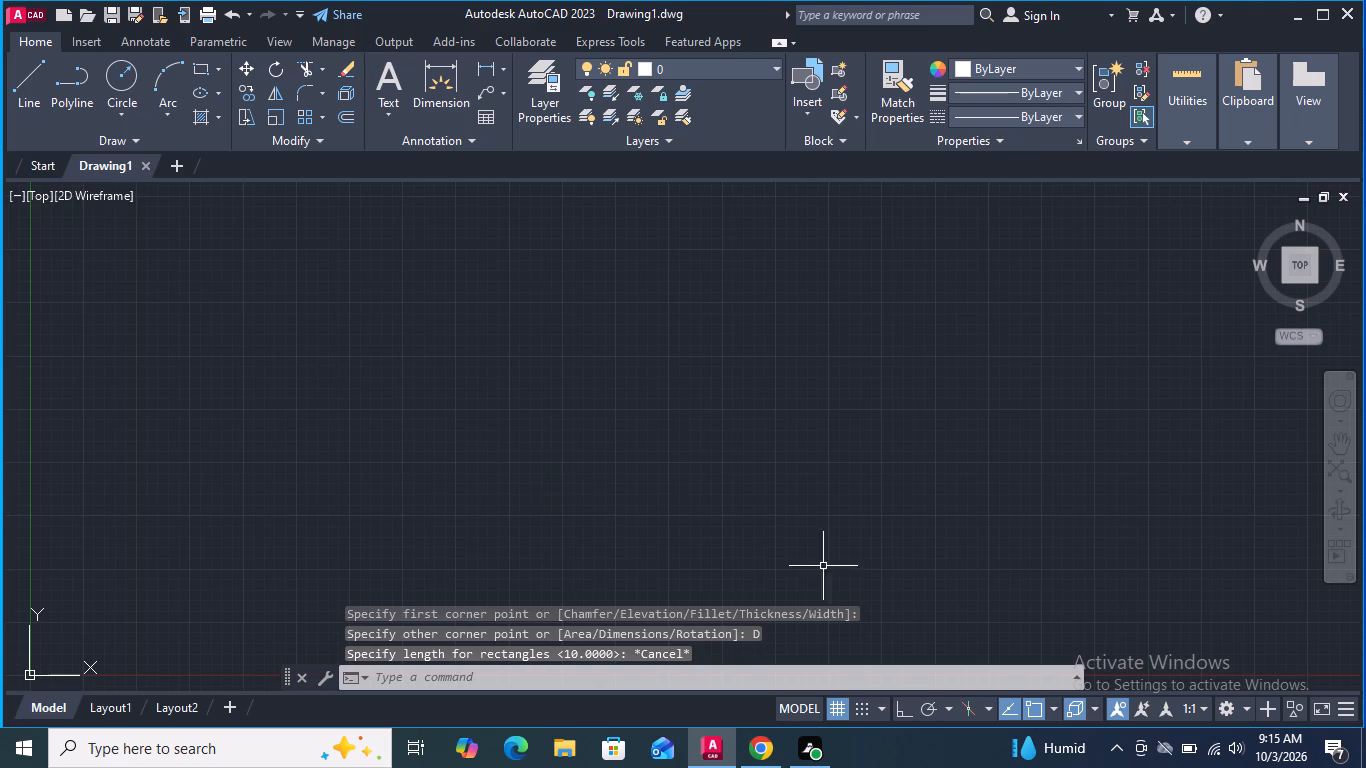
Draw a freehand upright rectangle, taller than wide, in the open drawing area beside the Y axis.
scroll(193, 436, "down", 5)
middle_click_drag(332, 310, 293, 494)
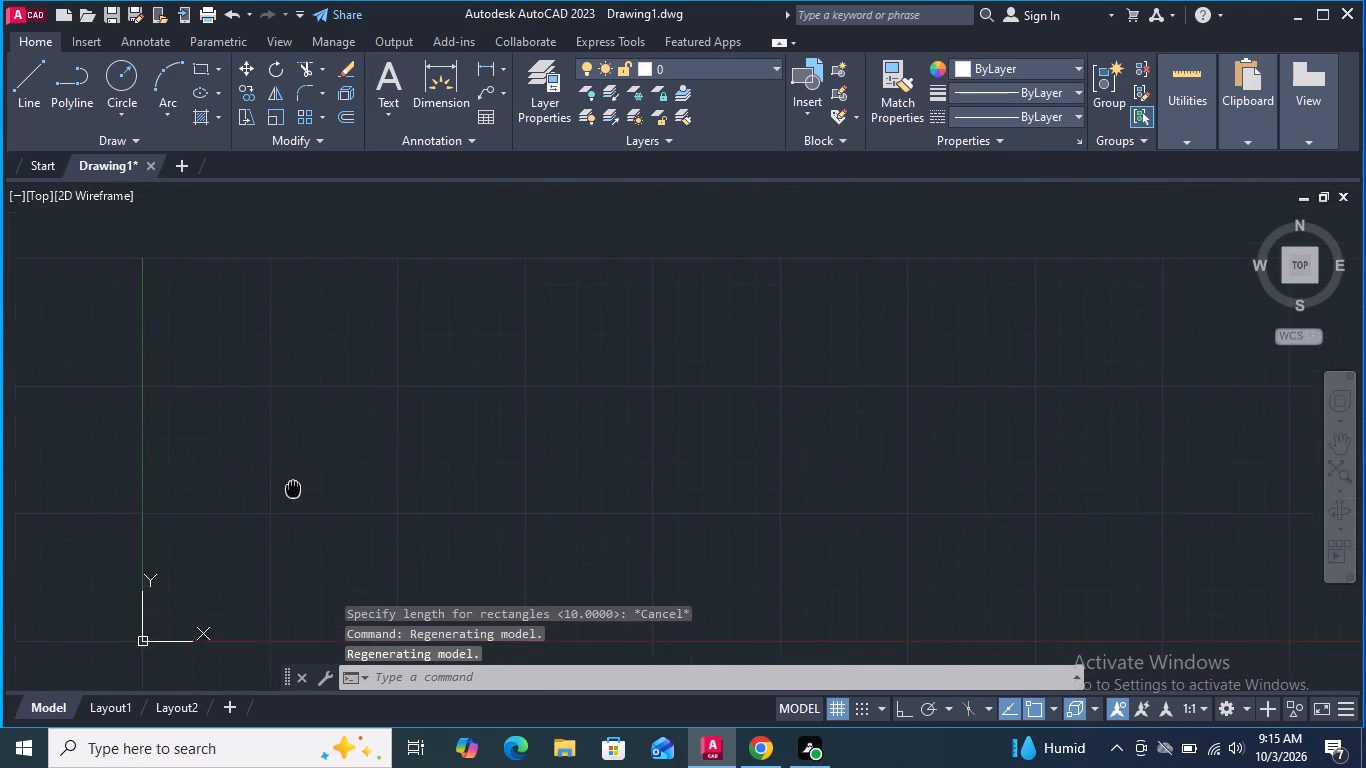
middle_click_drag(293, 494, 272, 563)
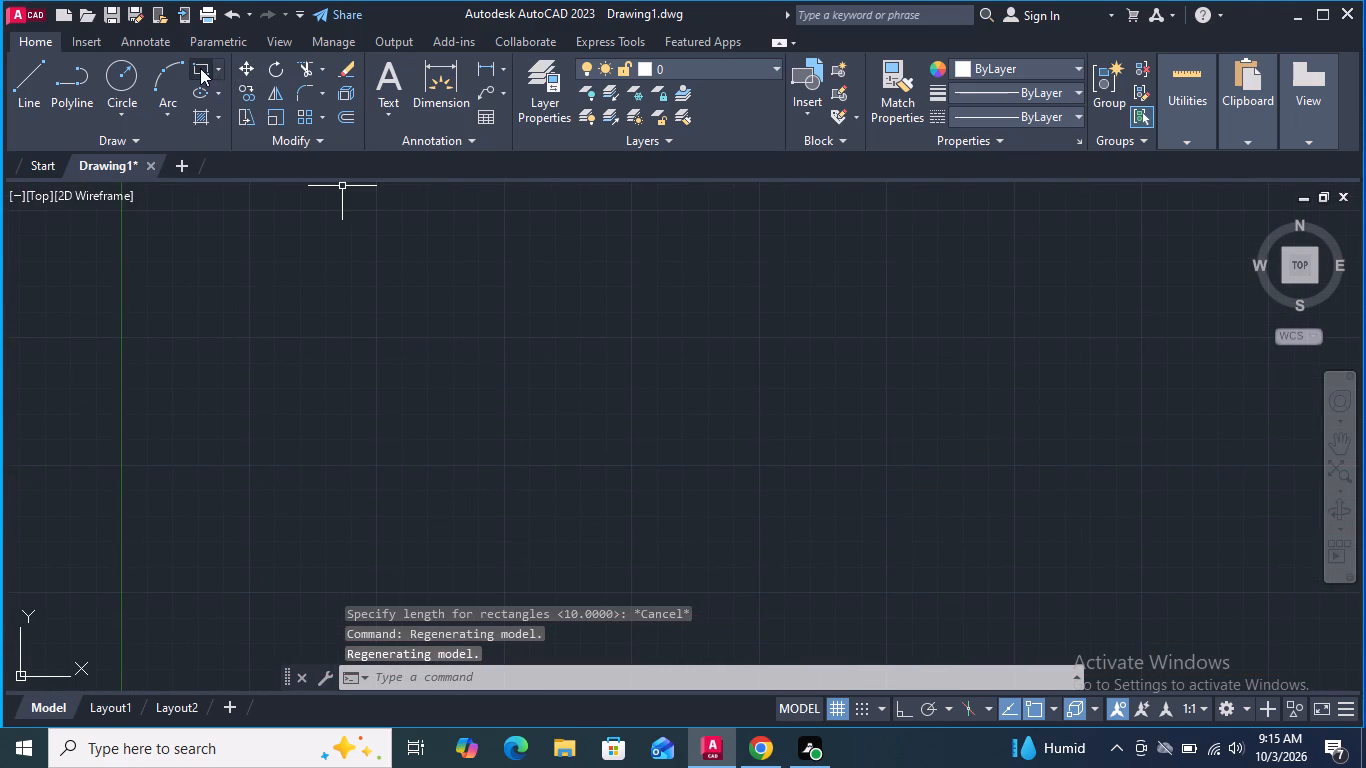
left_click(200, 67)
left_click(326, 252)
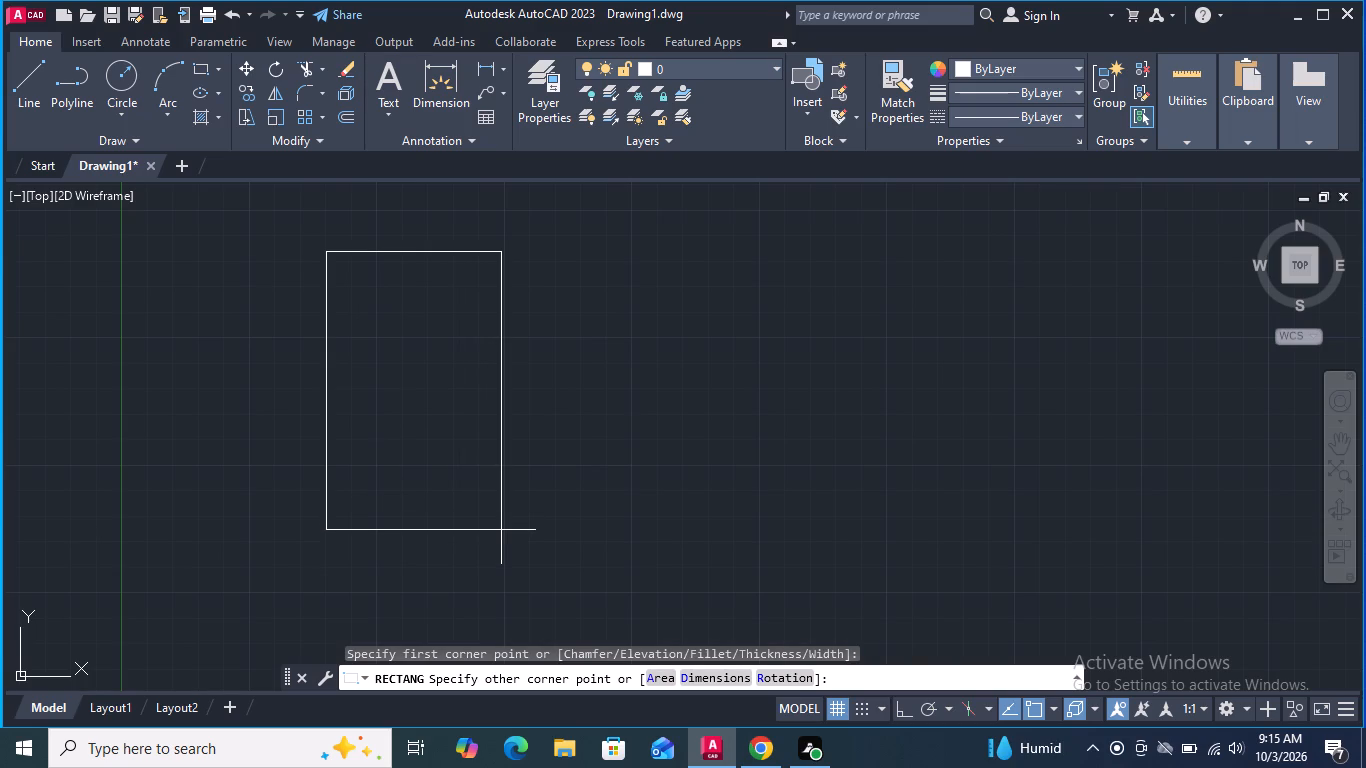
left_click(528, 539)
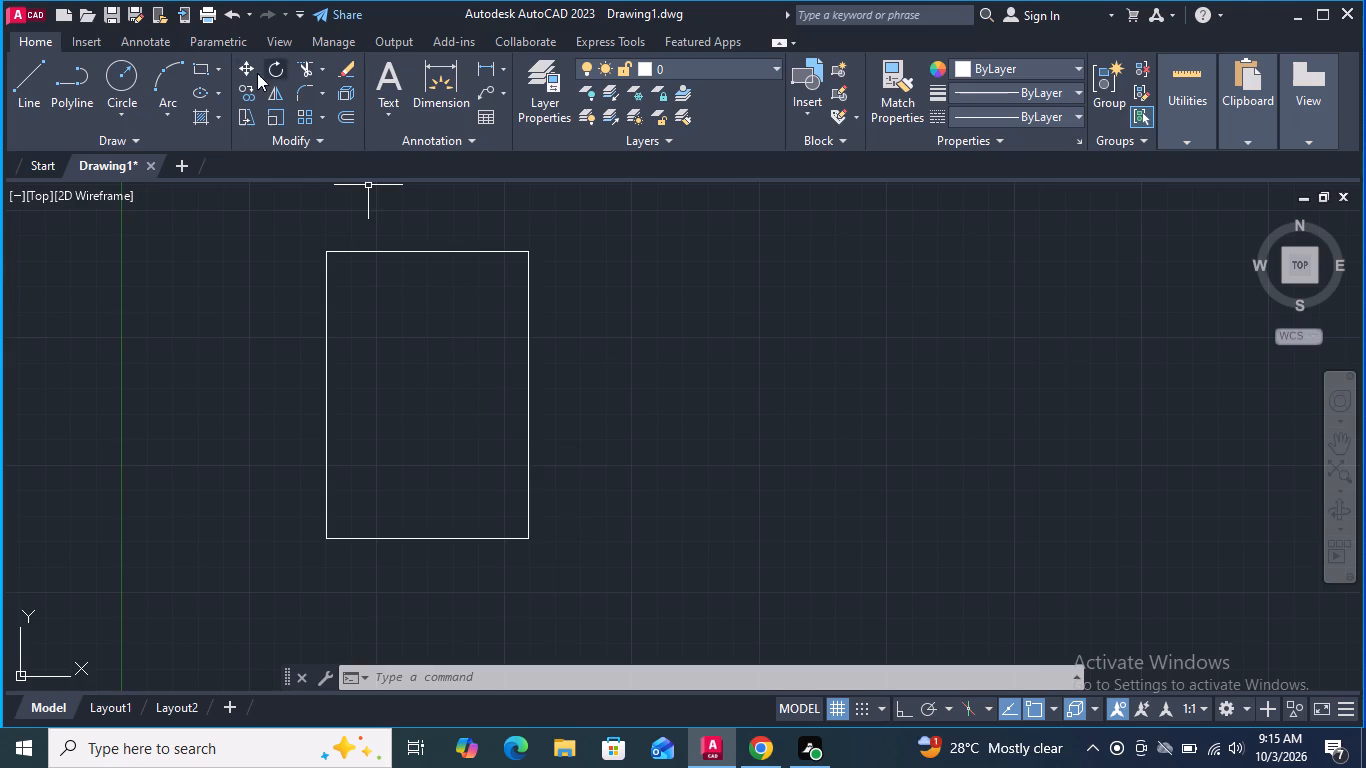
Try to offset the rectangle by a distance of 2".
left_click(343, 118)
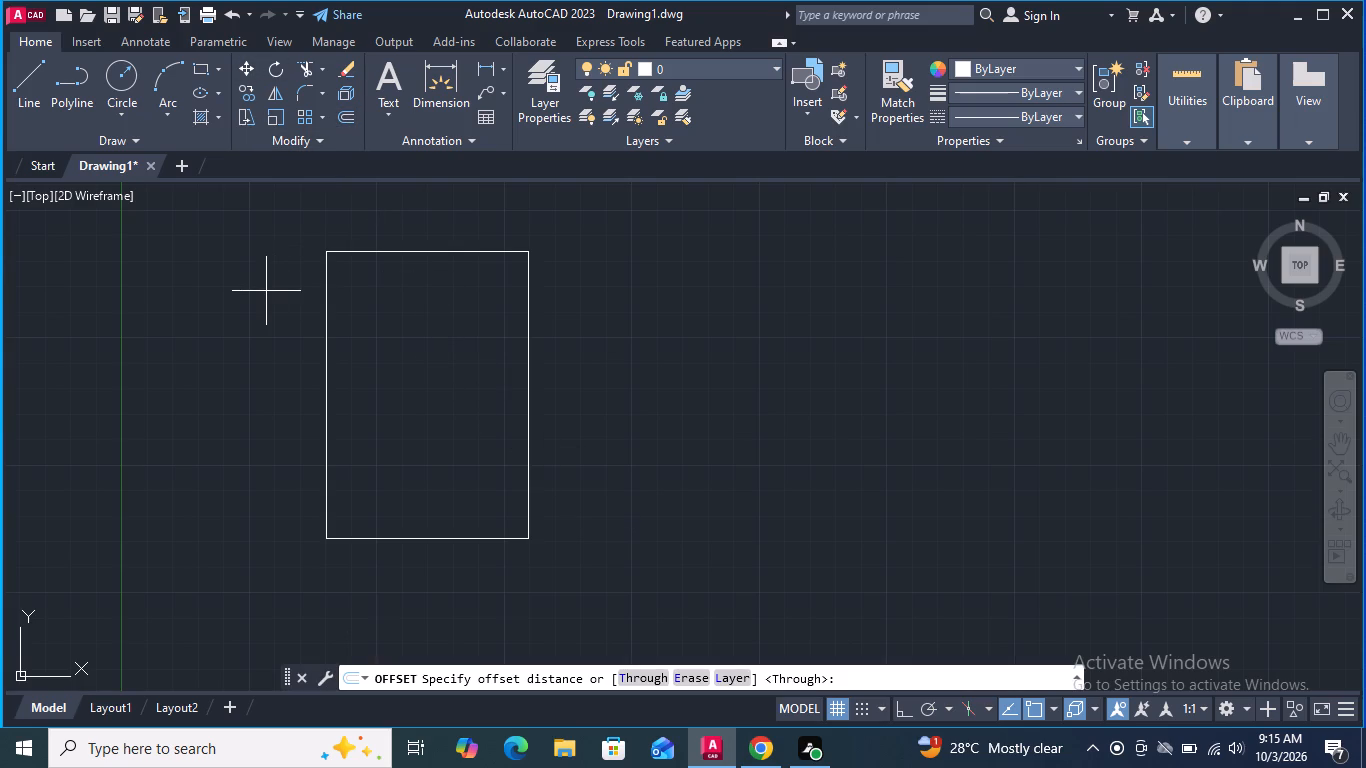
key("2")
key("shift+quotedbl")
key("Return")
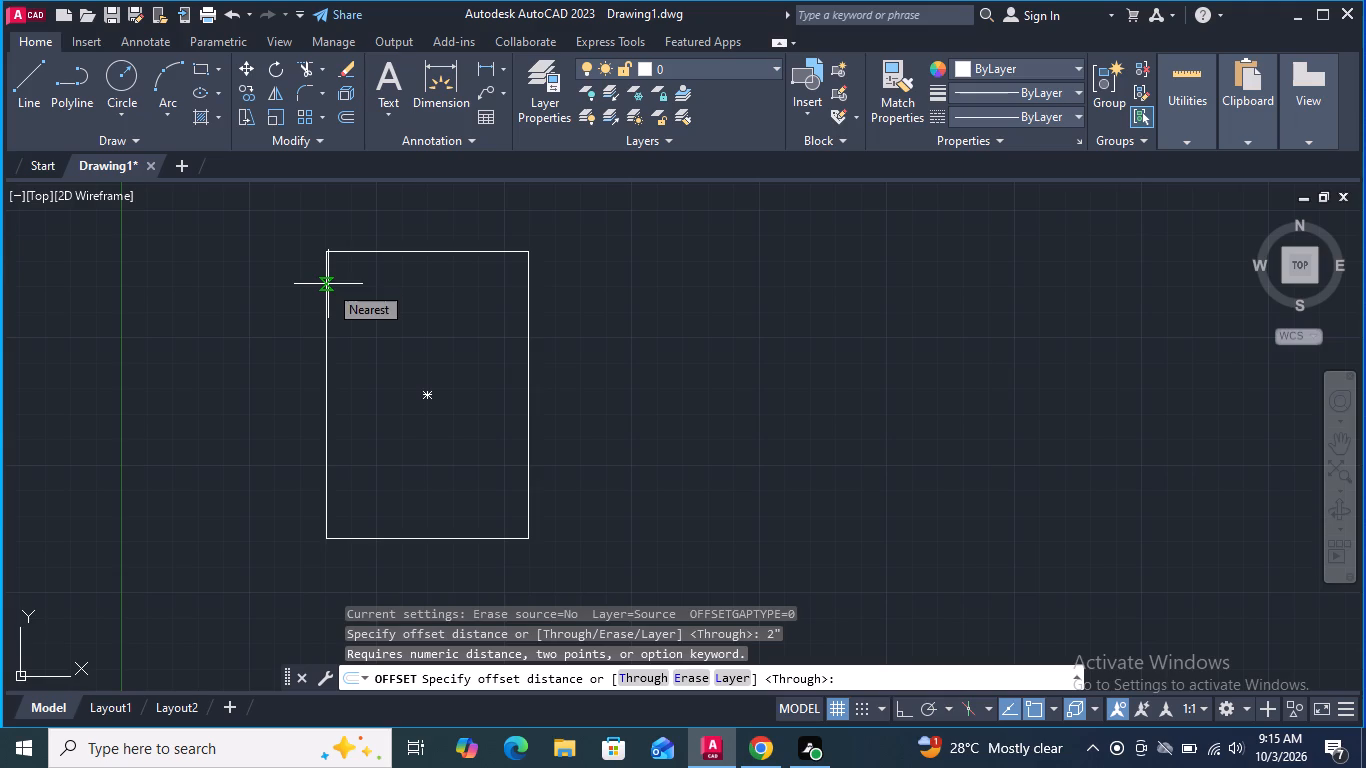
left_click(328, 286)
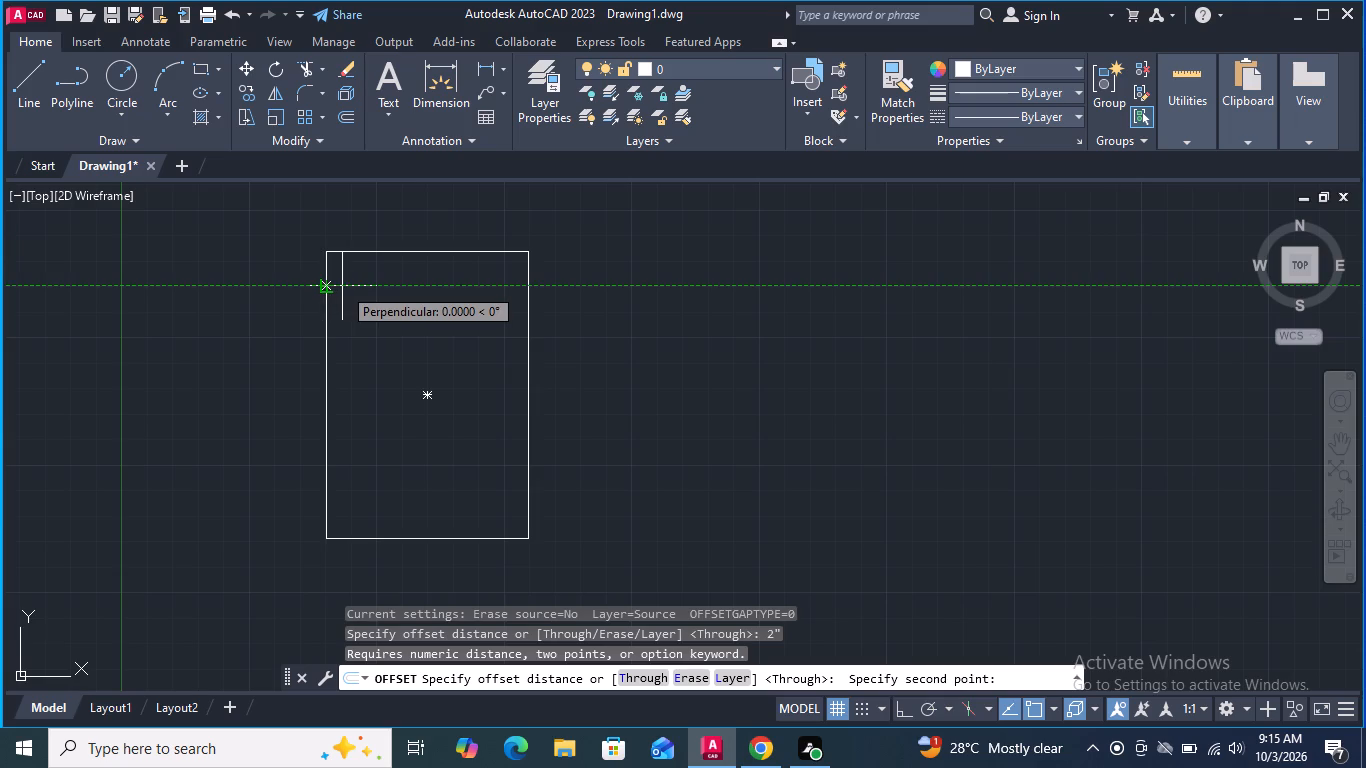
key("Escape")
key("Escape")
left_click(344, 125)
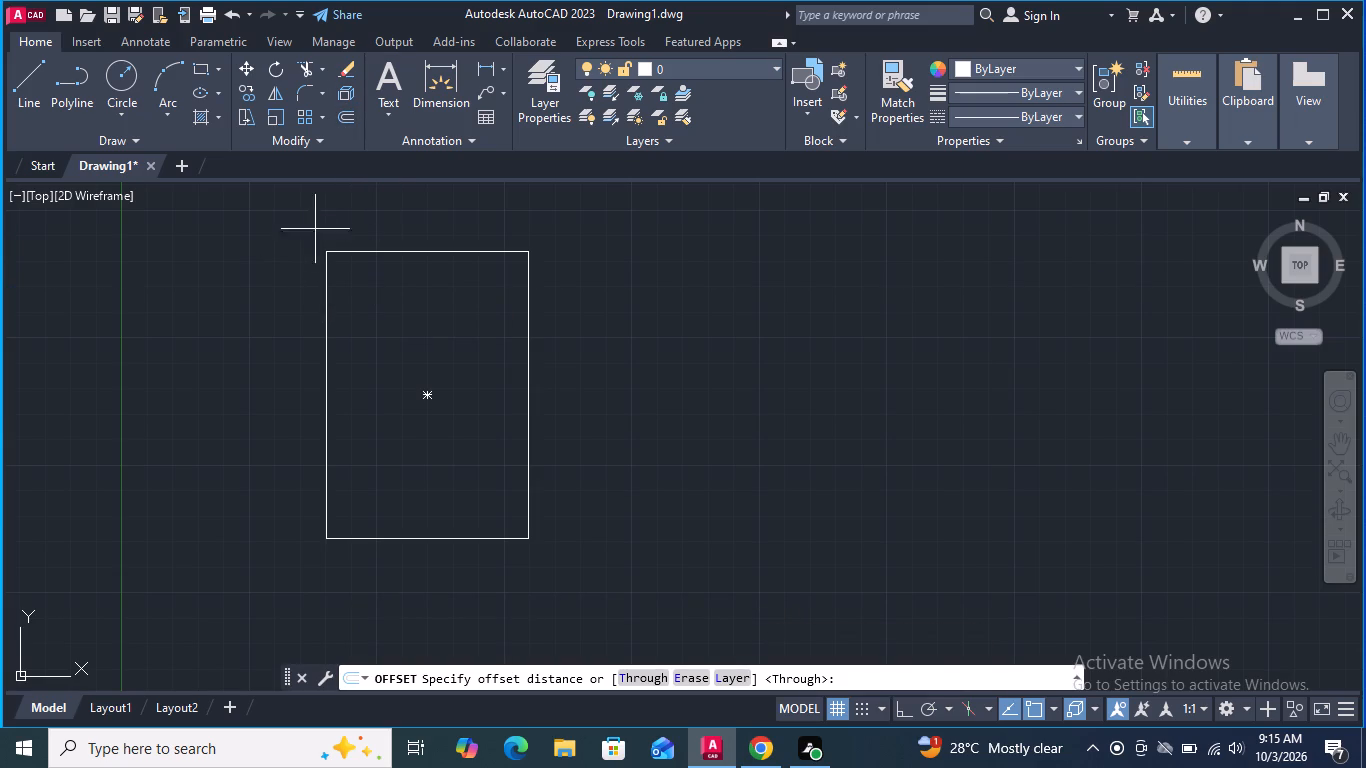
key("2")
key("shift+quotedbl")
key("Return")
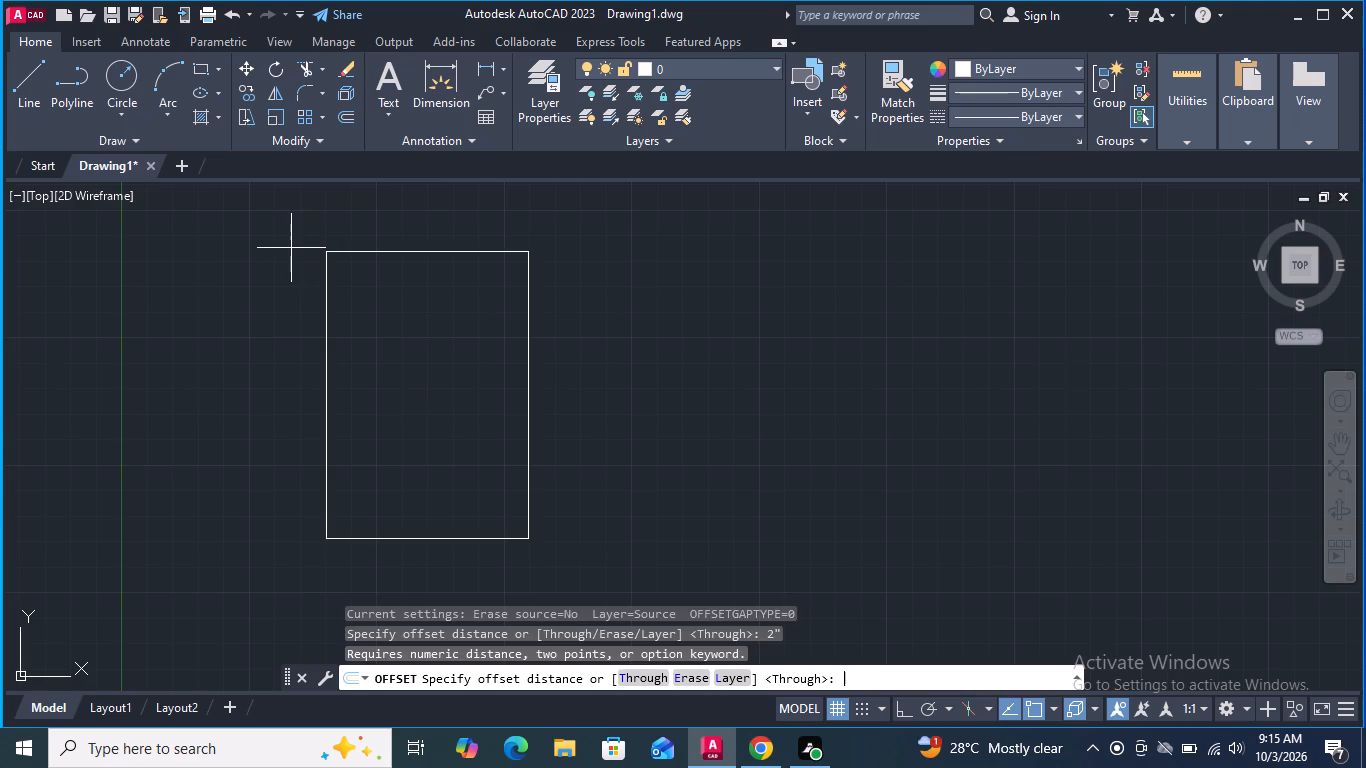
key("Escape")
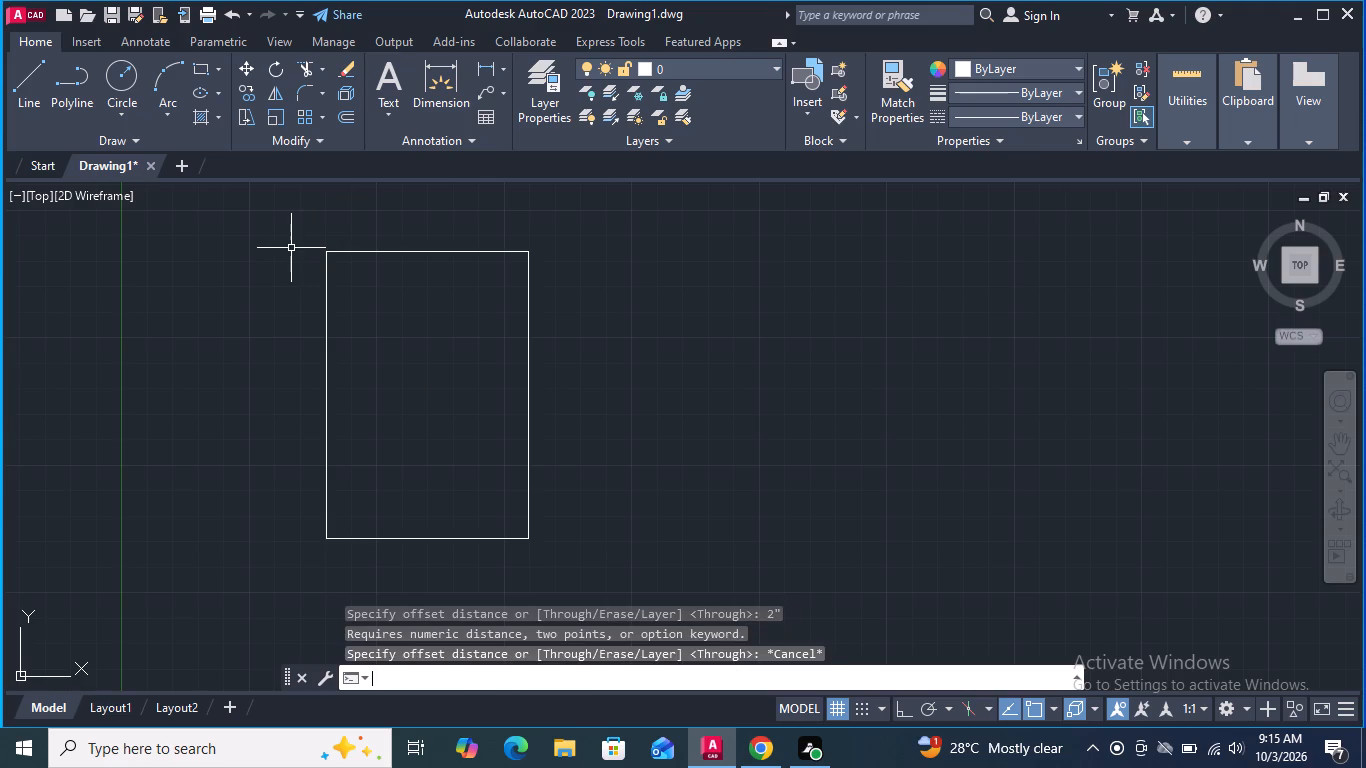
Configure the drawing units to Engineering length type with 0'-0" precision.
type("un")
key("Return")
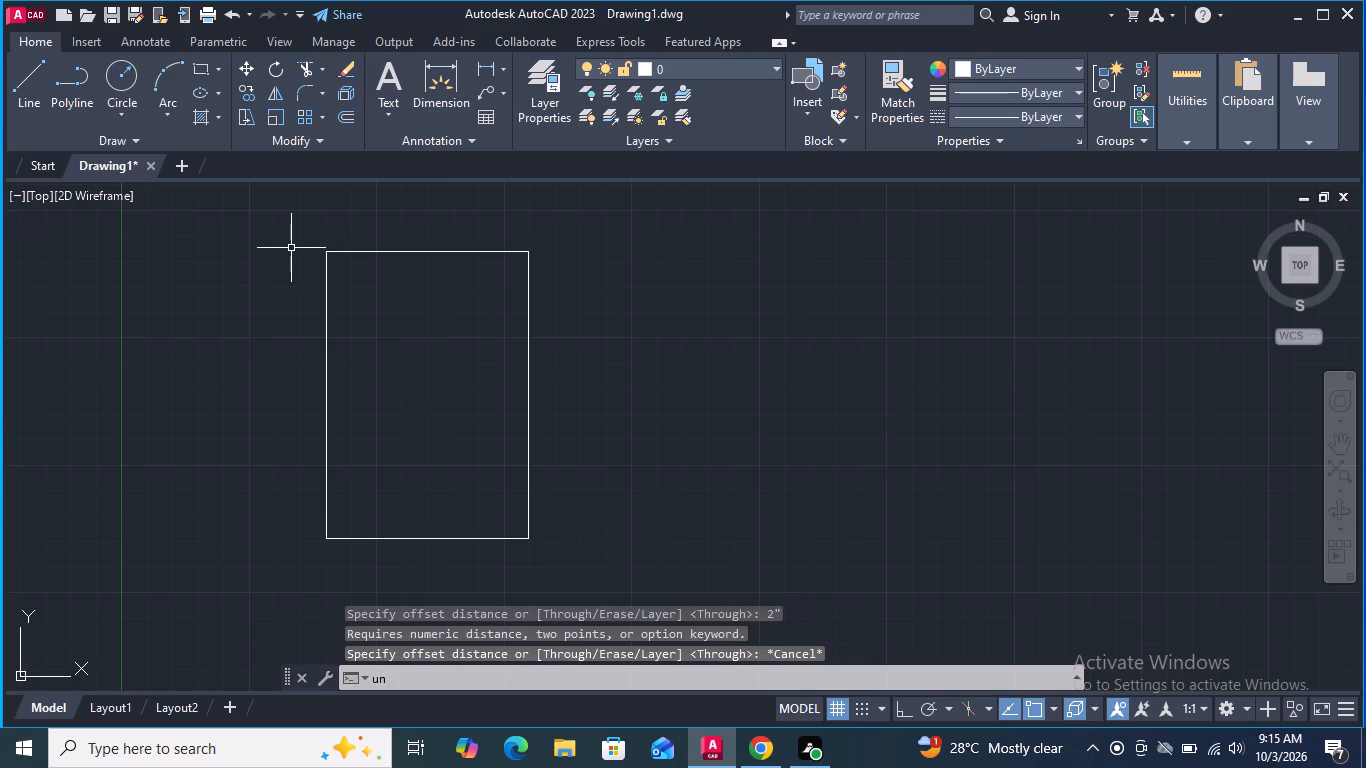
key("Return")
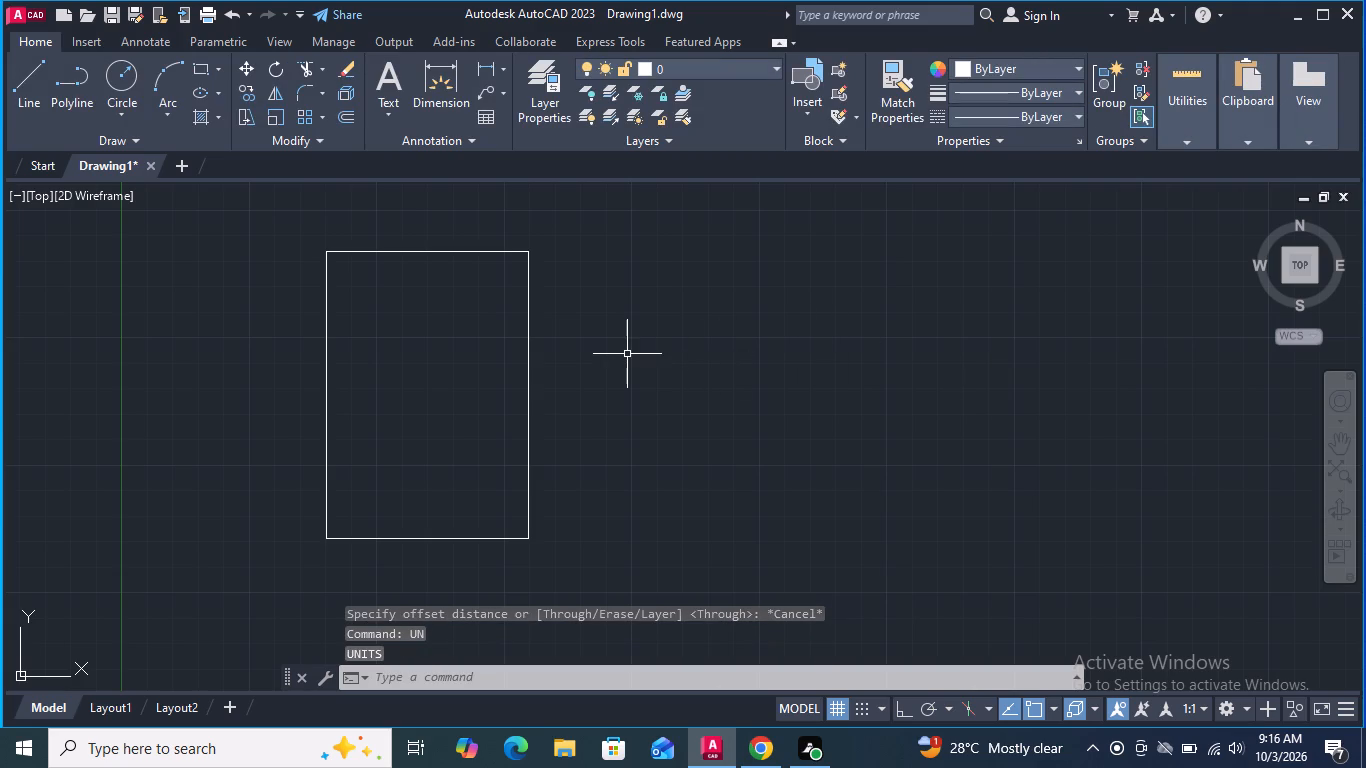
key("Escape")
key("Escape")
key("Escape")
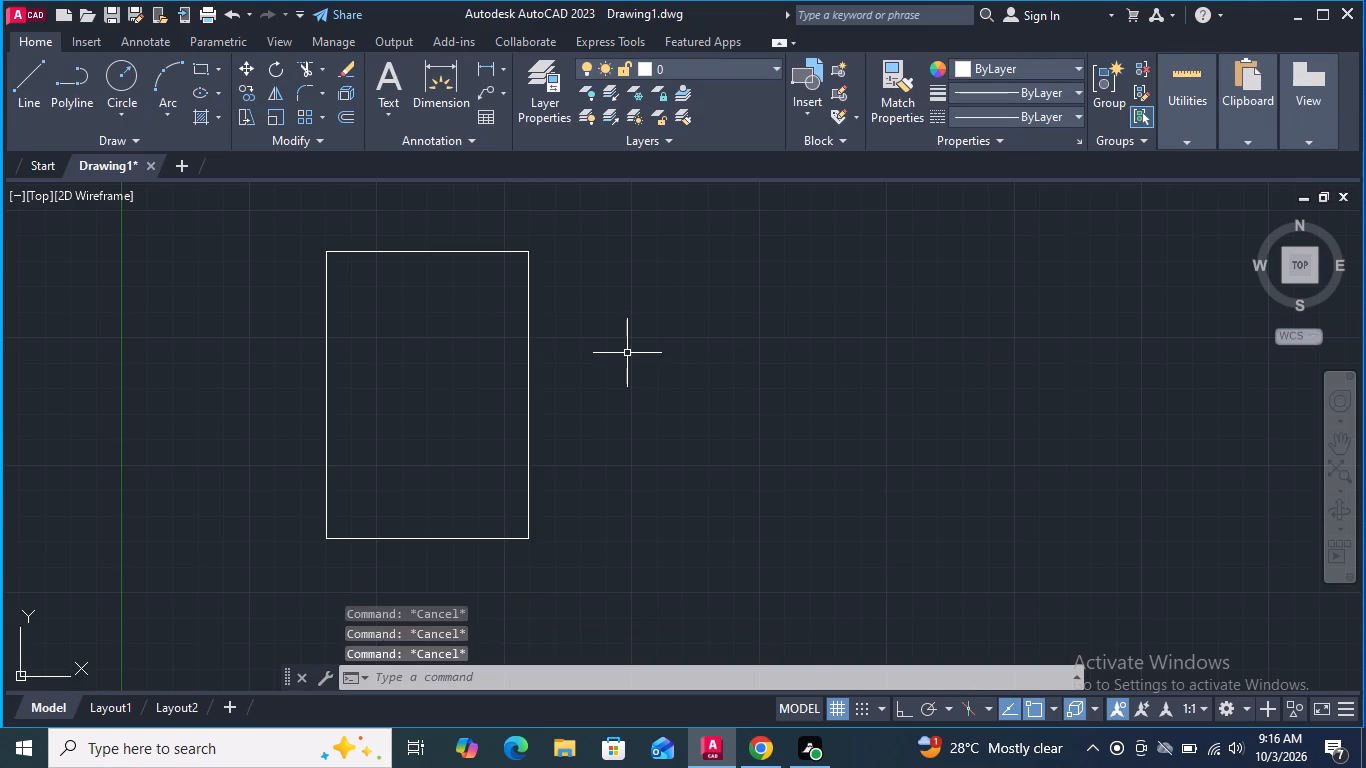
type("un")
key("Return")
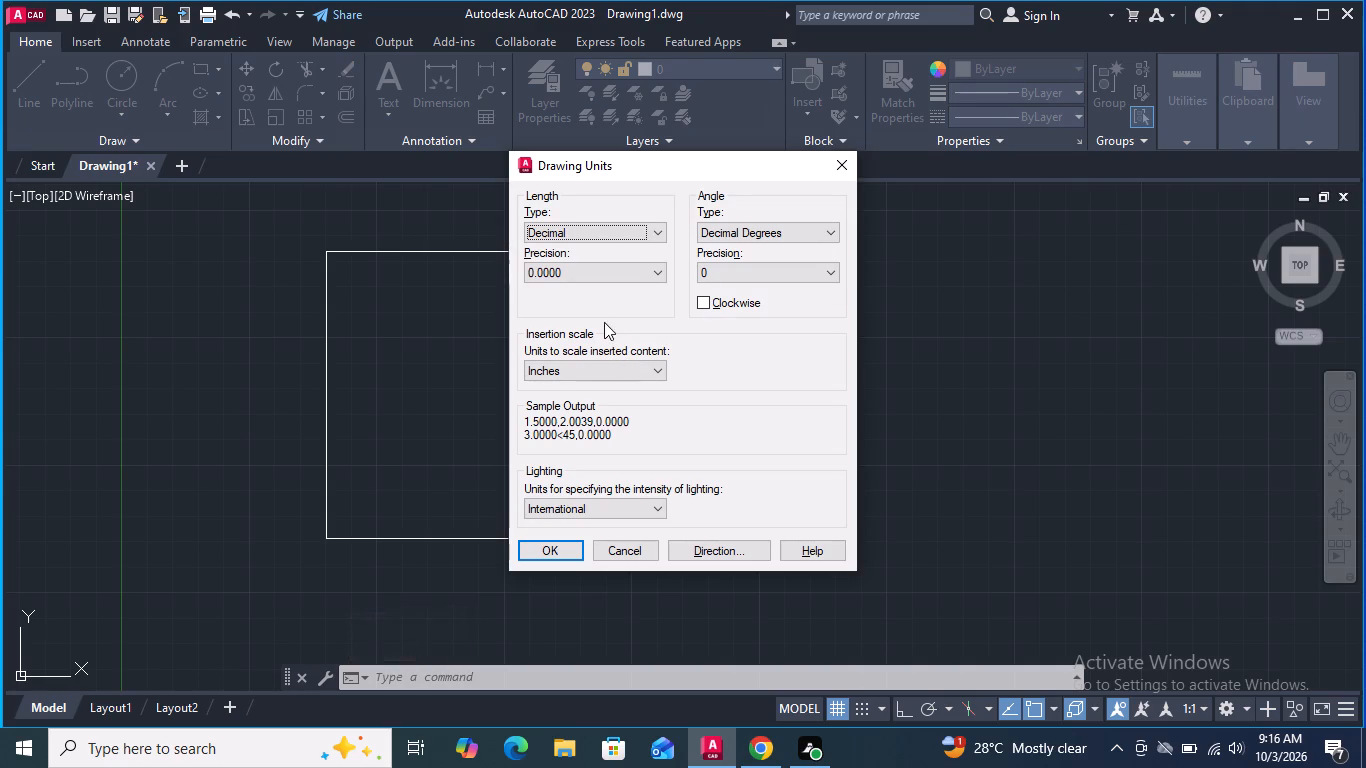
left_click(659, 237)
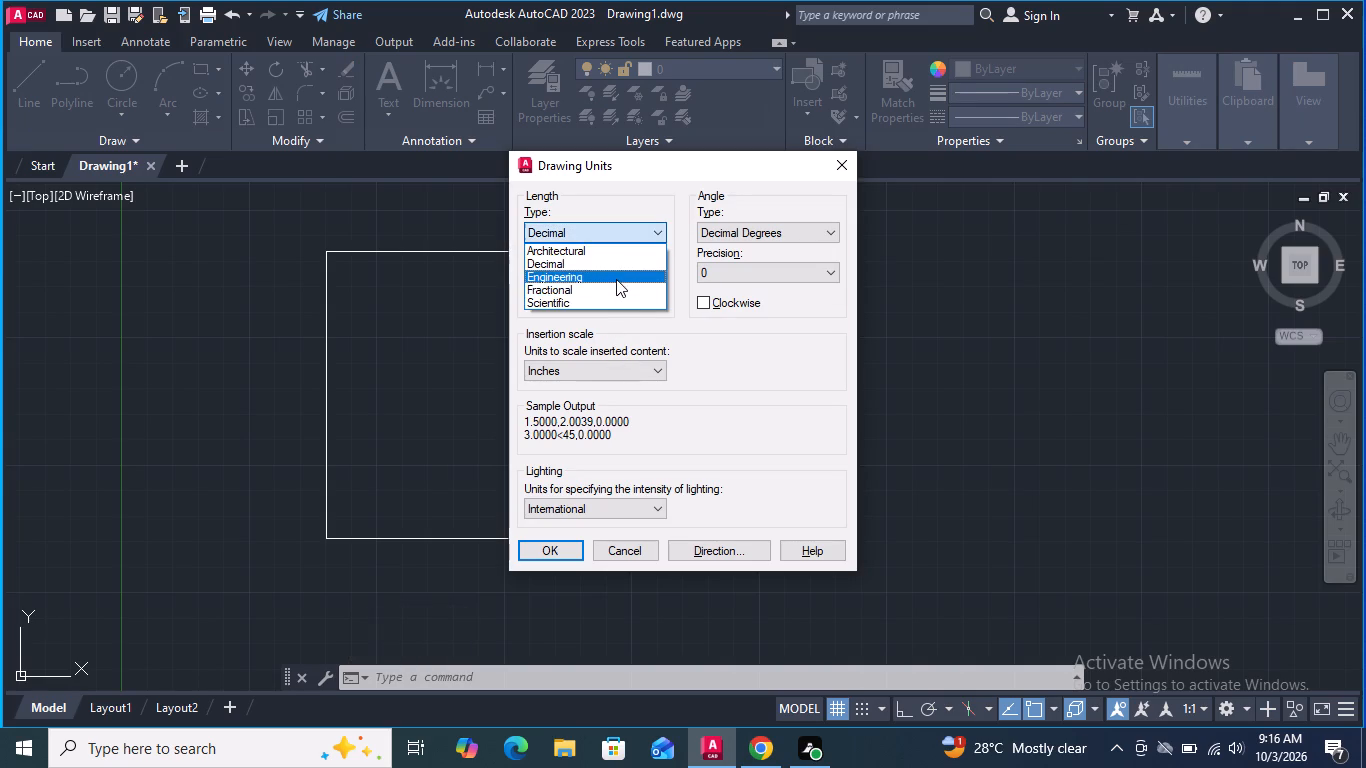
left_click(616, 279)
left_click(616, 280)
left_click(591, 289)
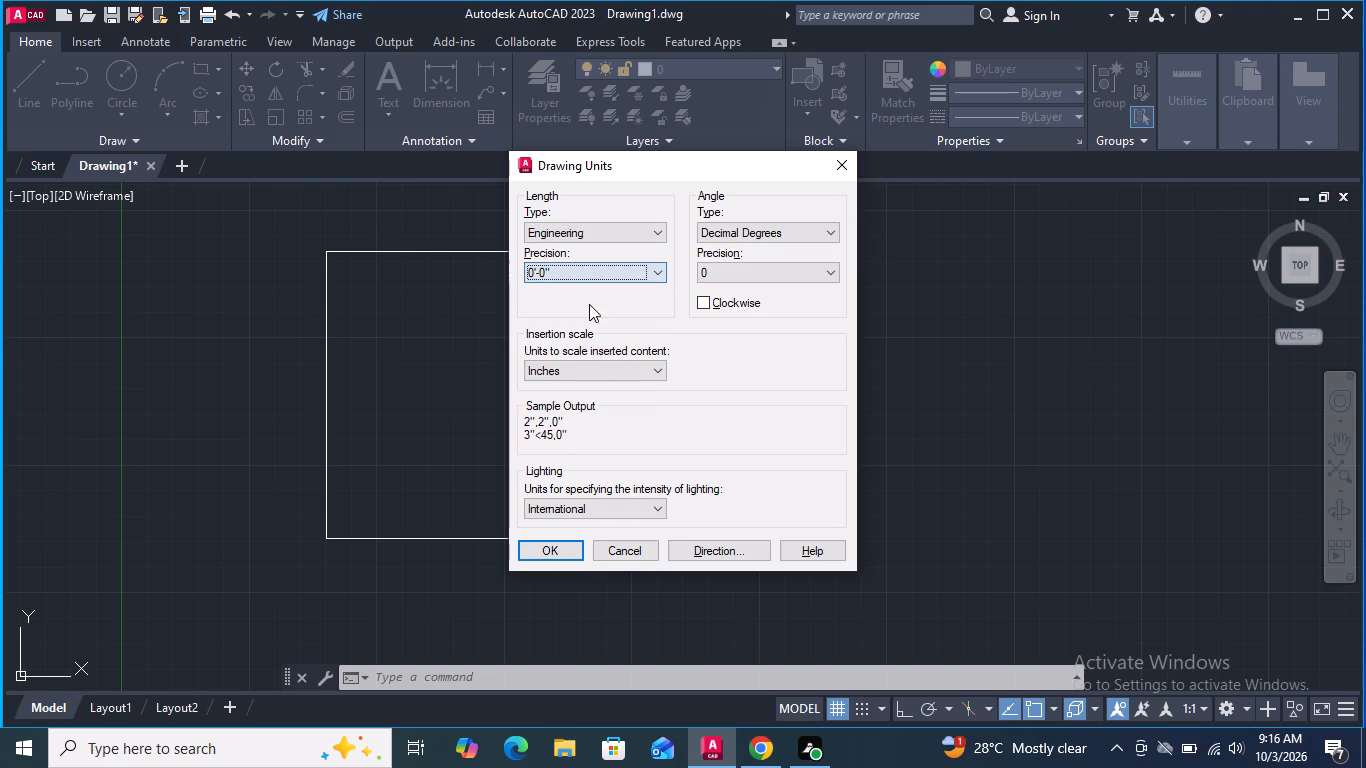
left_click(573, 556)
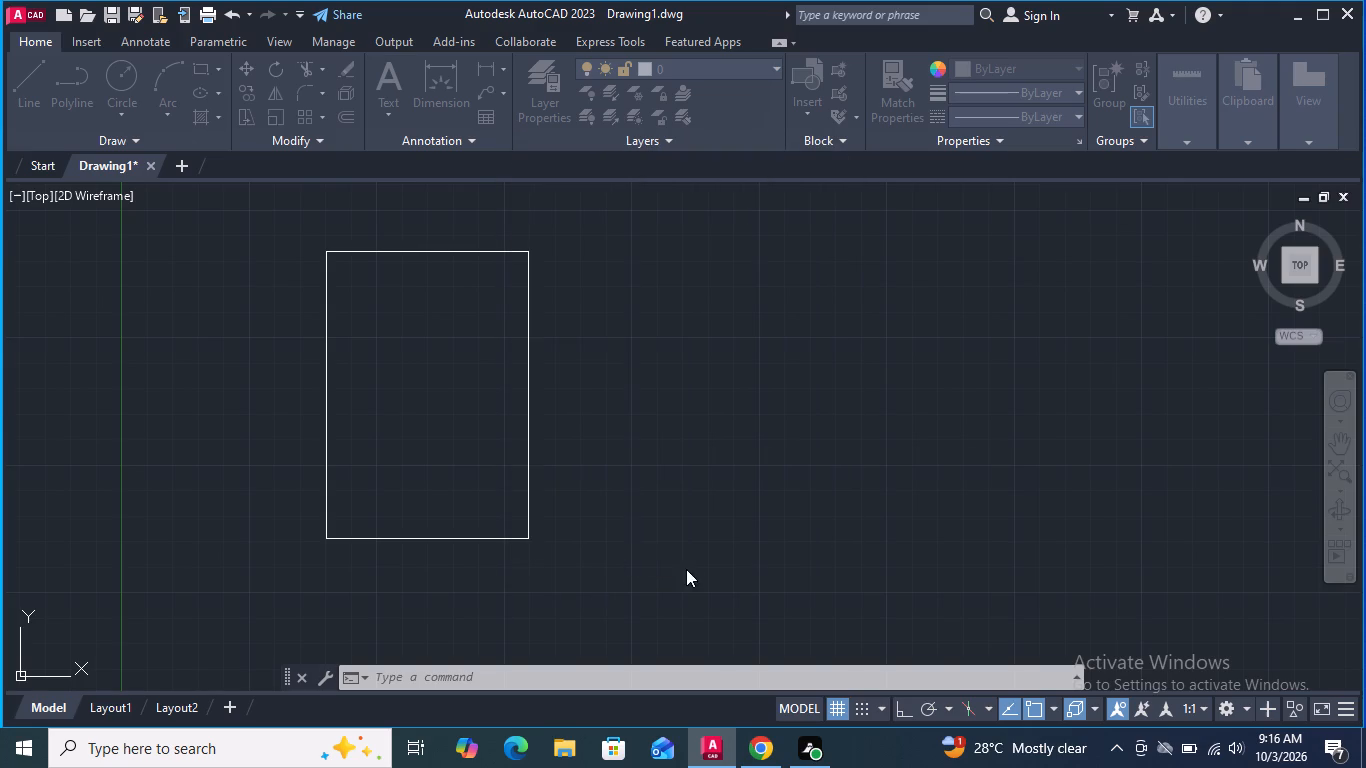
Modify the Standard dimension style's primary units to Engineering format with 0'-0" precision and set the style current.
type("dim")
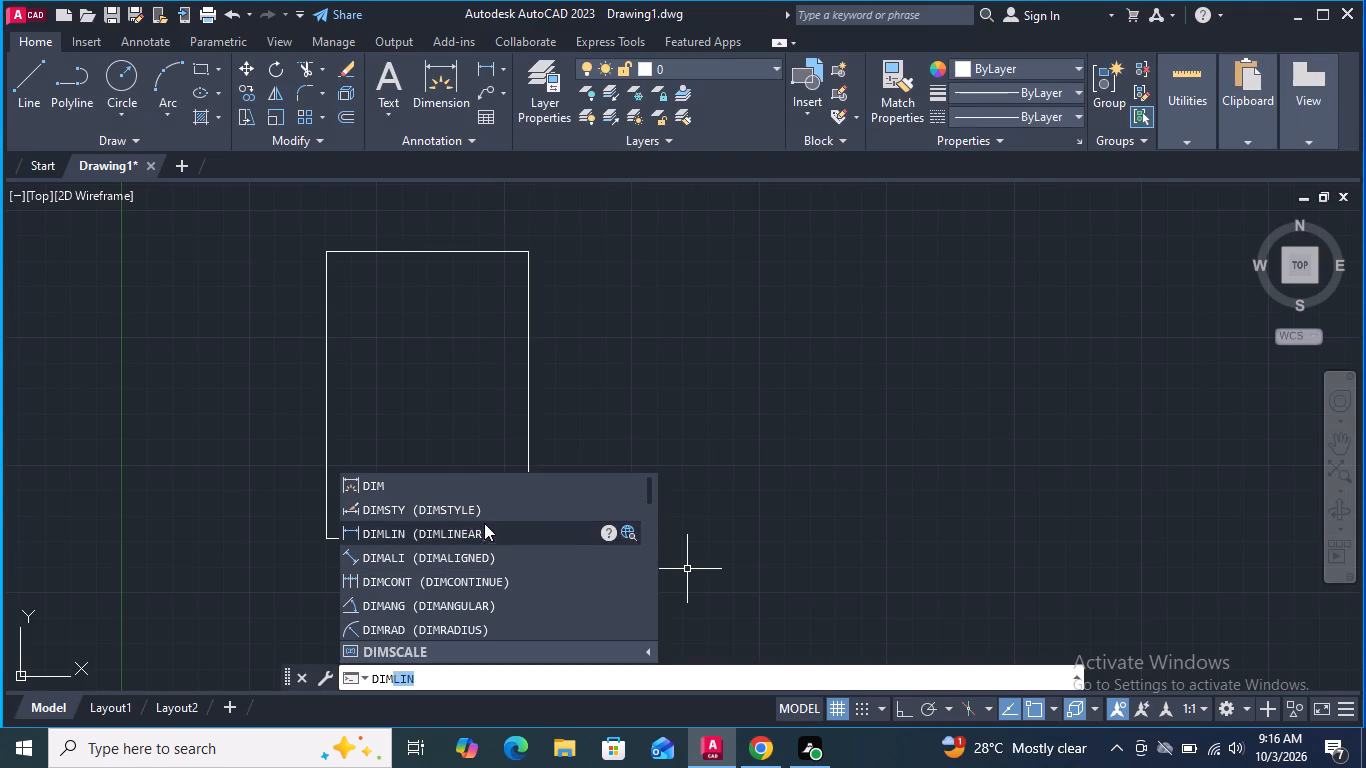
left_click(477, 512)
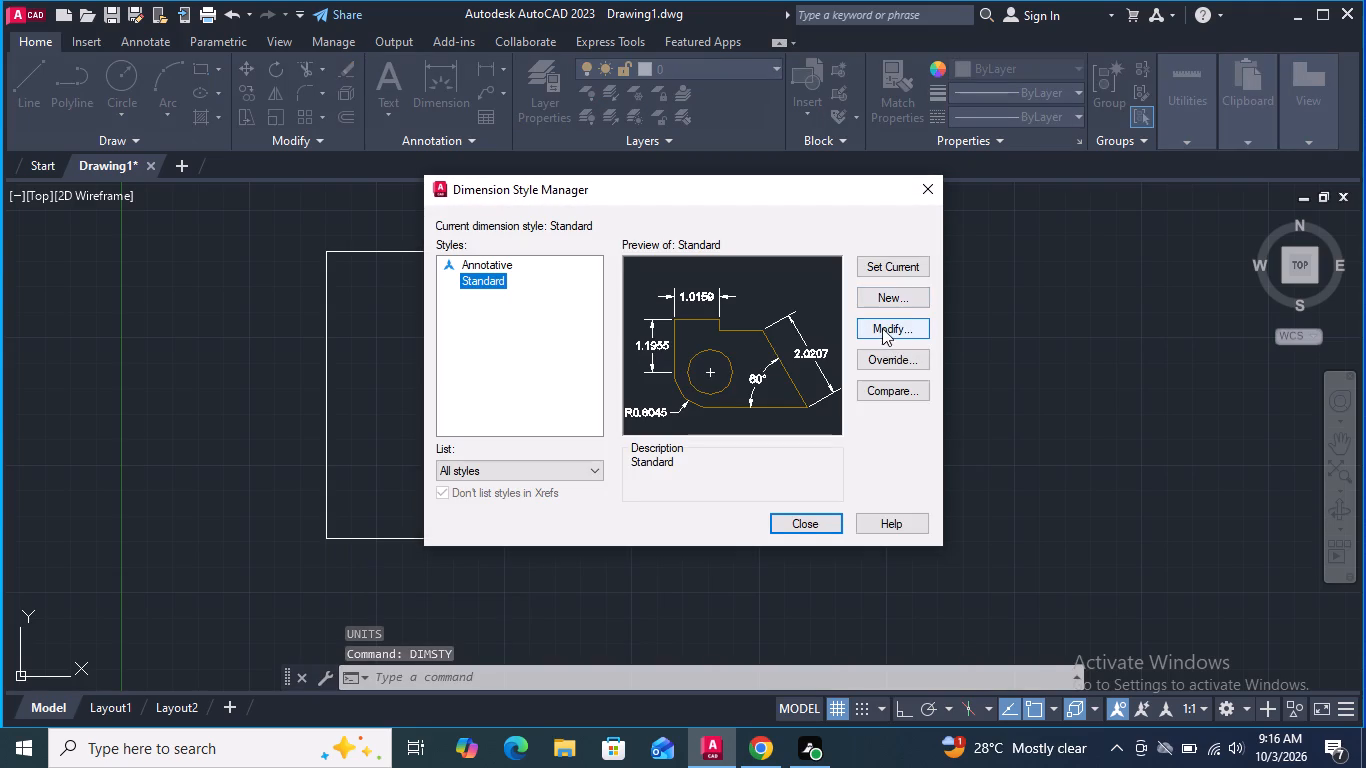
left_click(882, 328)
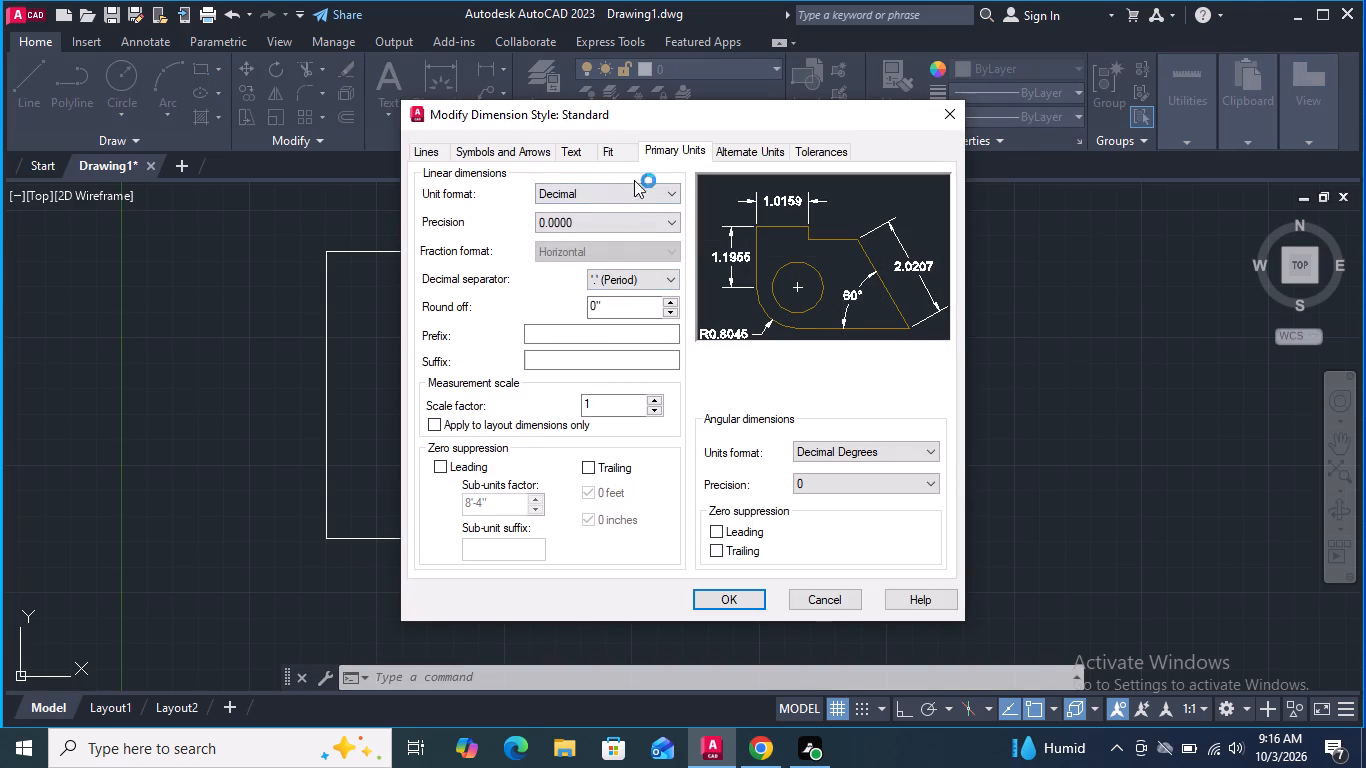
left_click(614, 200)
left_click(610, 231)
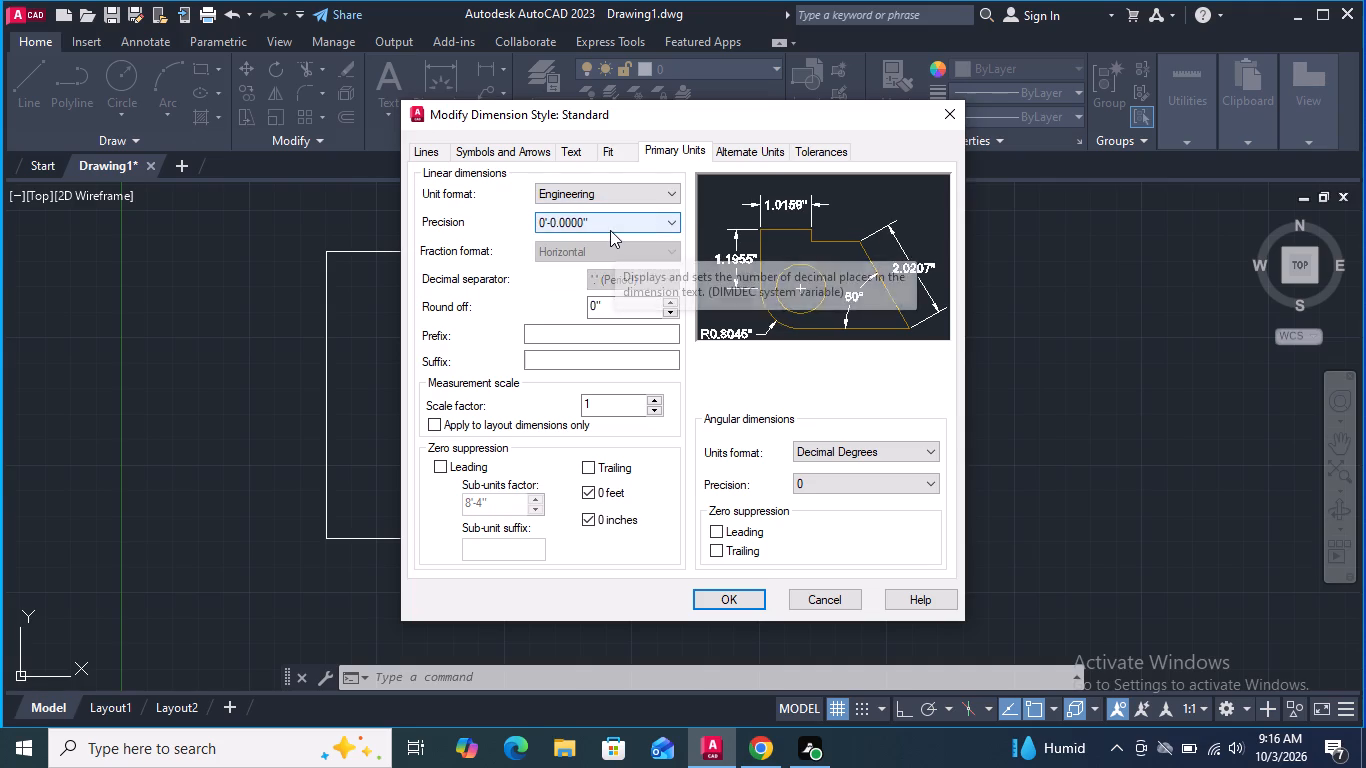
left_click(610, 229)
left_click(605, 240)
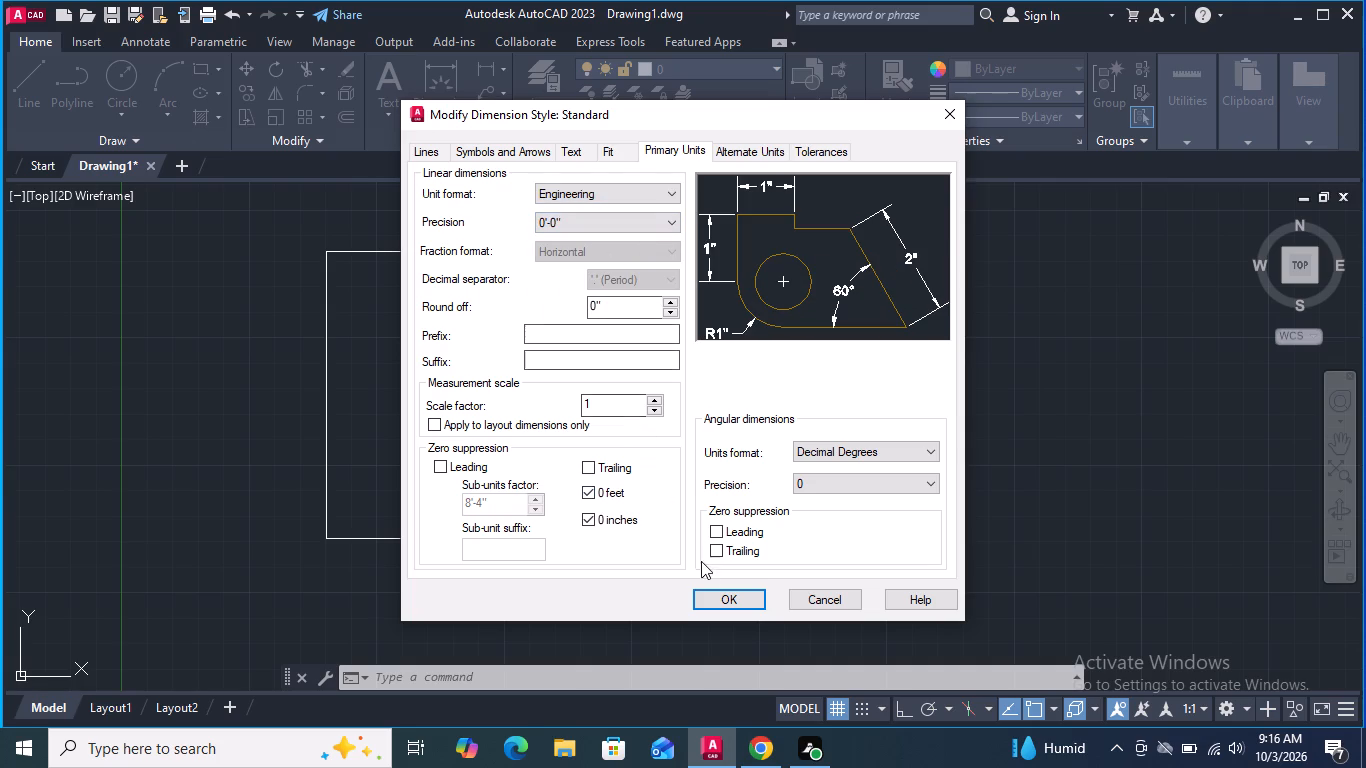
left_click(709, 598)
left_click(899, 266)
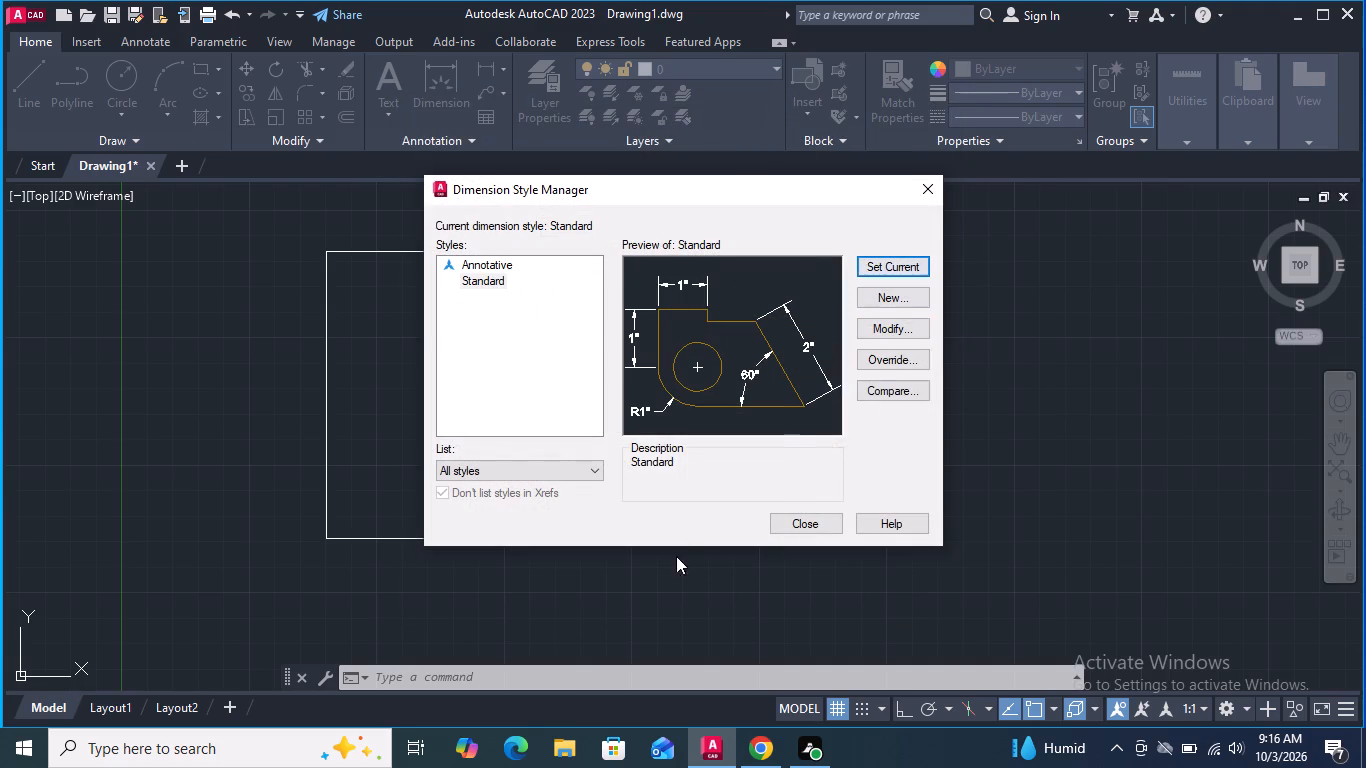
left_click(784, 526)
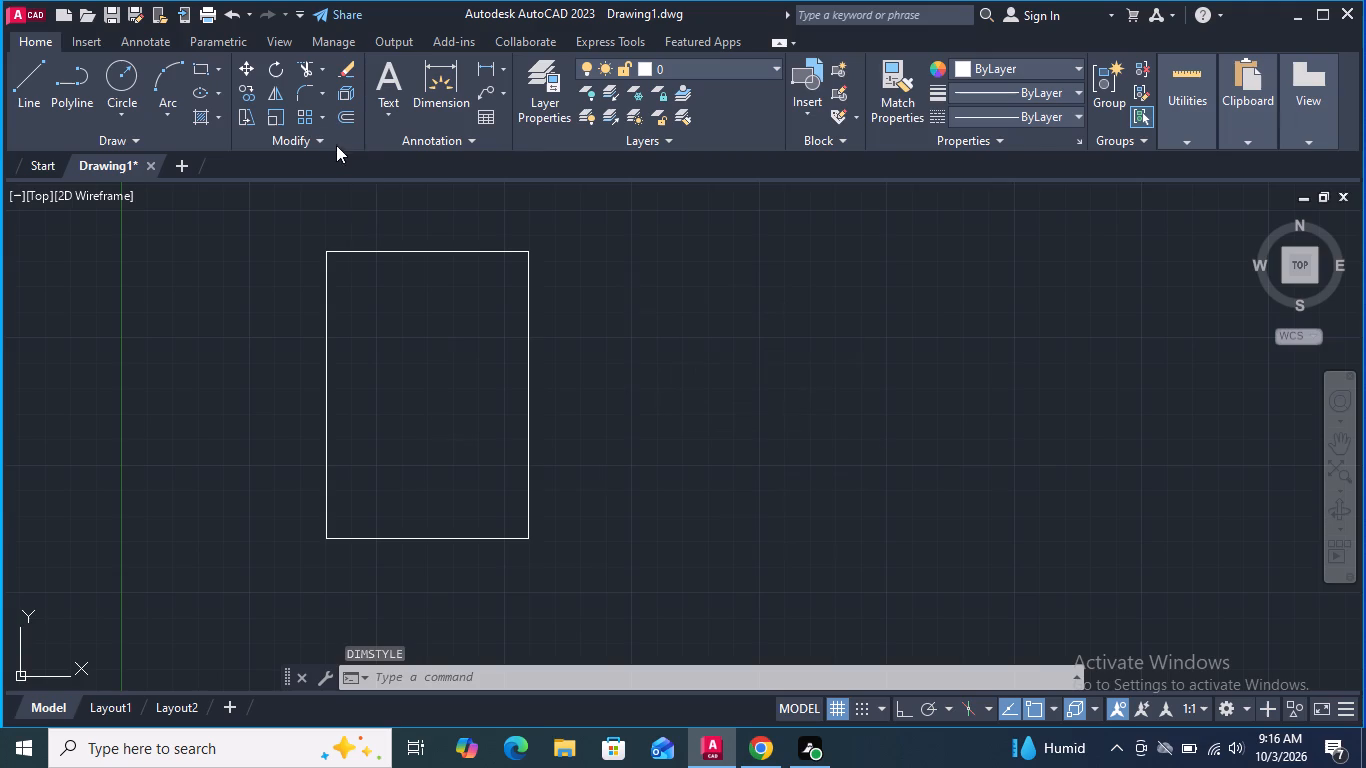
Offset the rectangle 2" inward to form a double outline.
left_click(346, 118)
key("2")
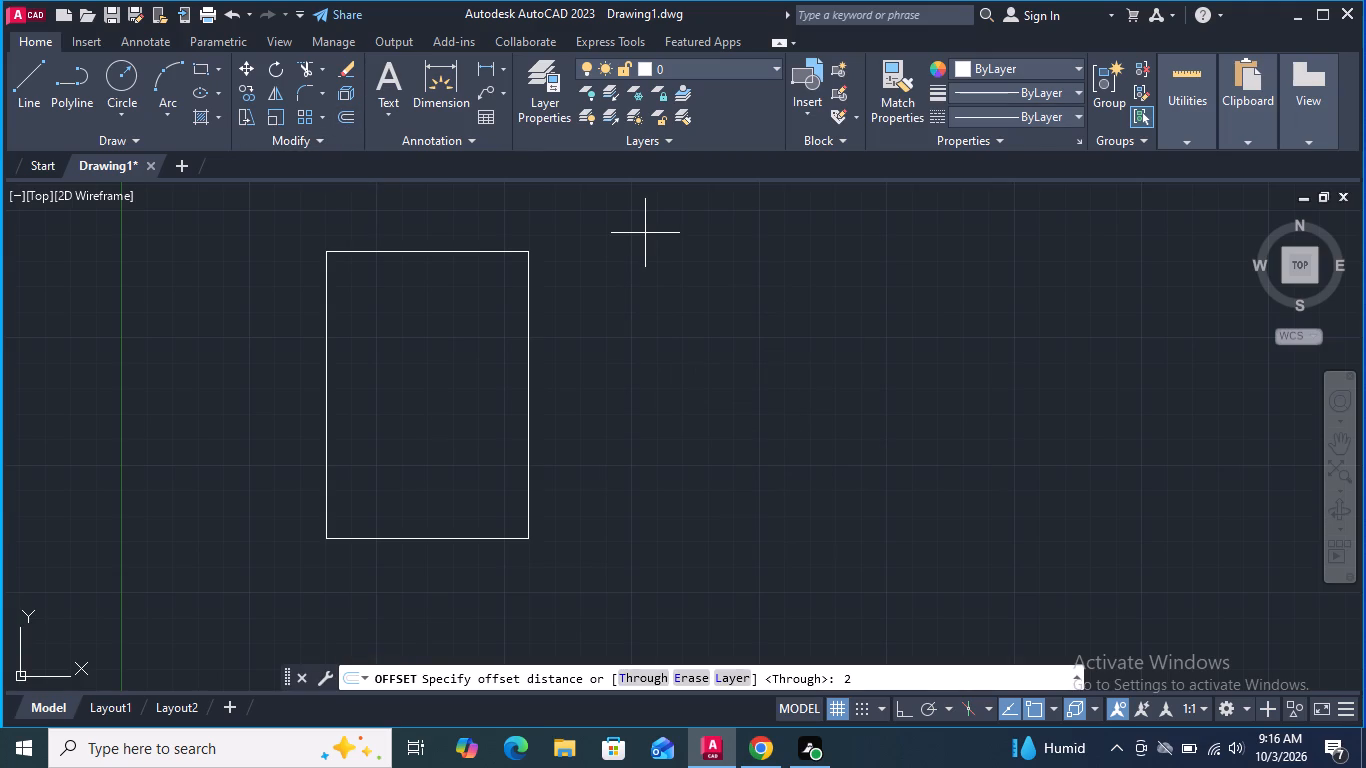
key("shift+quotedbl")
key("Return")
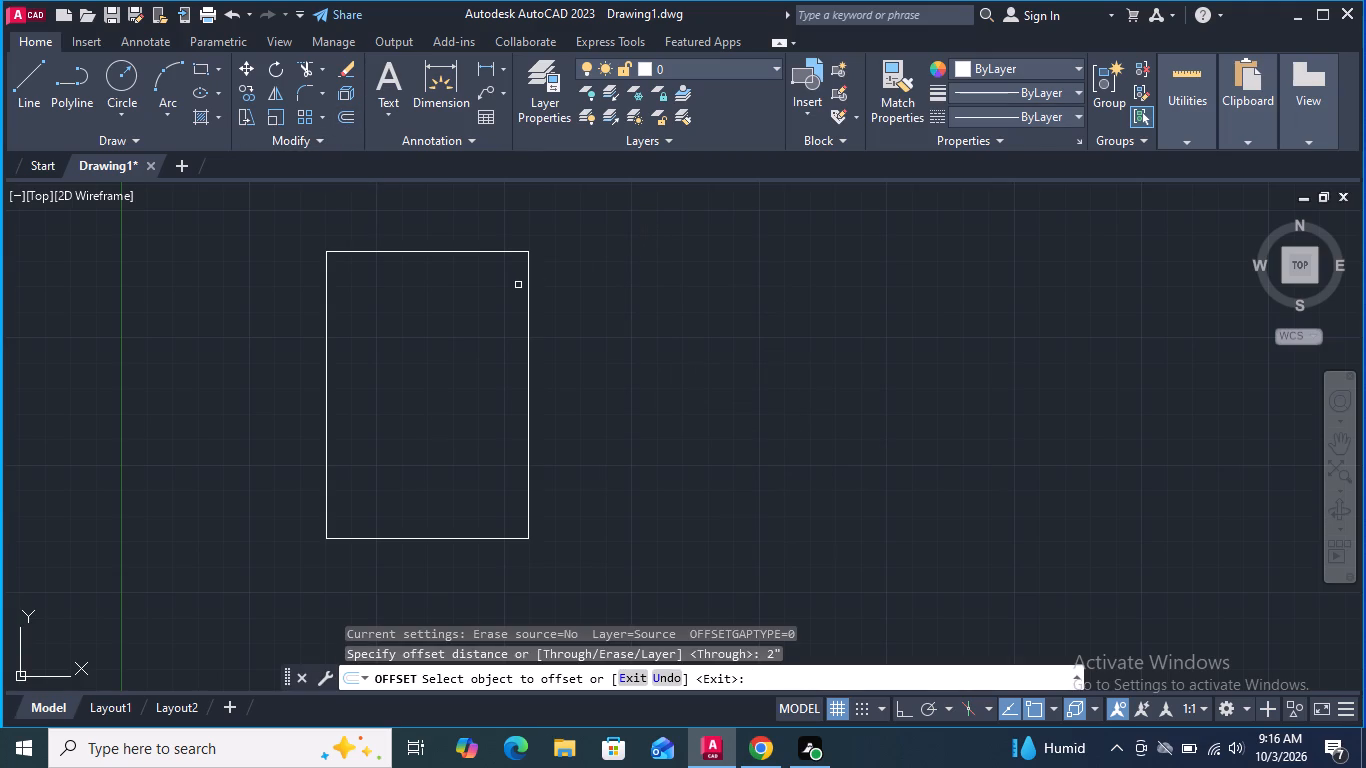
left_click(527, 273)
left_click(503, 282)
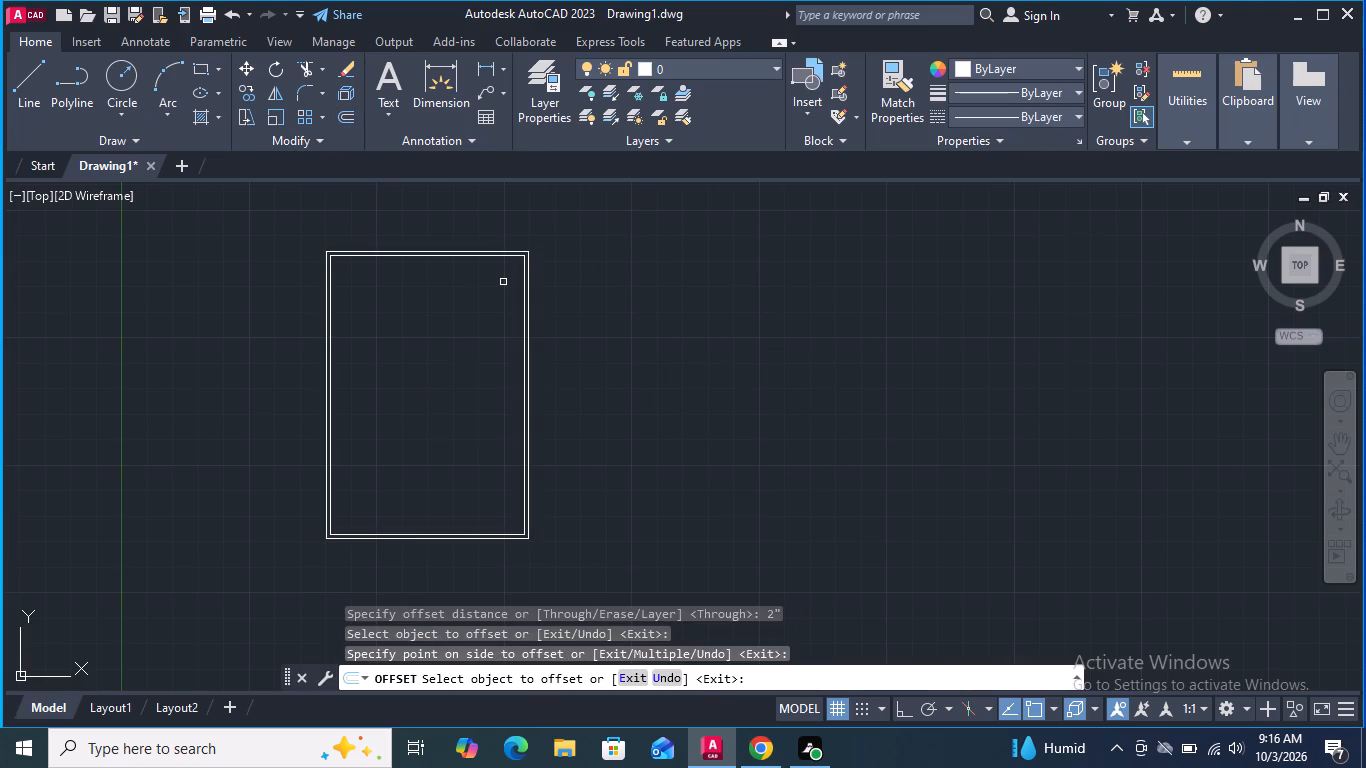
key("space")
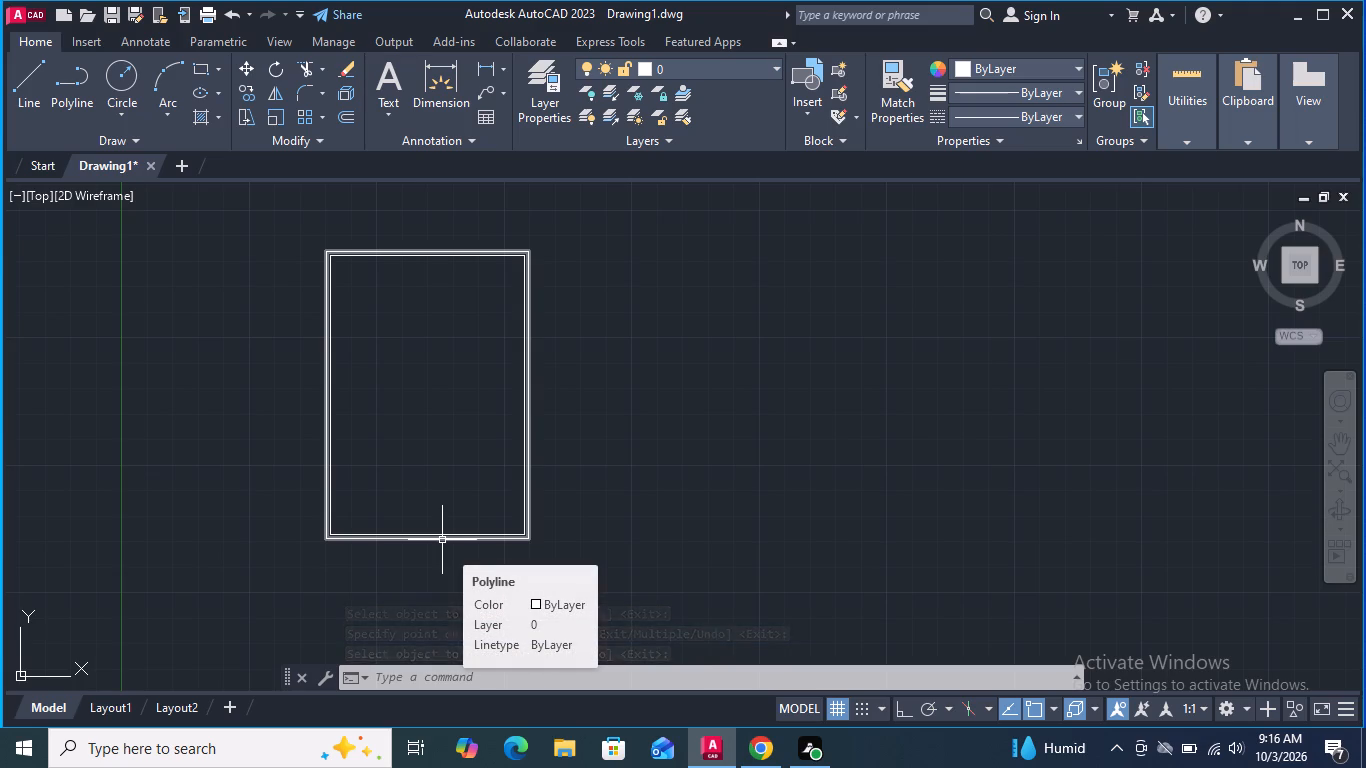
scroll(377, 559, "up", 1)
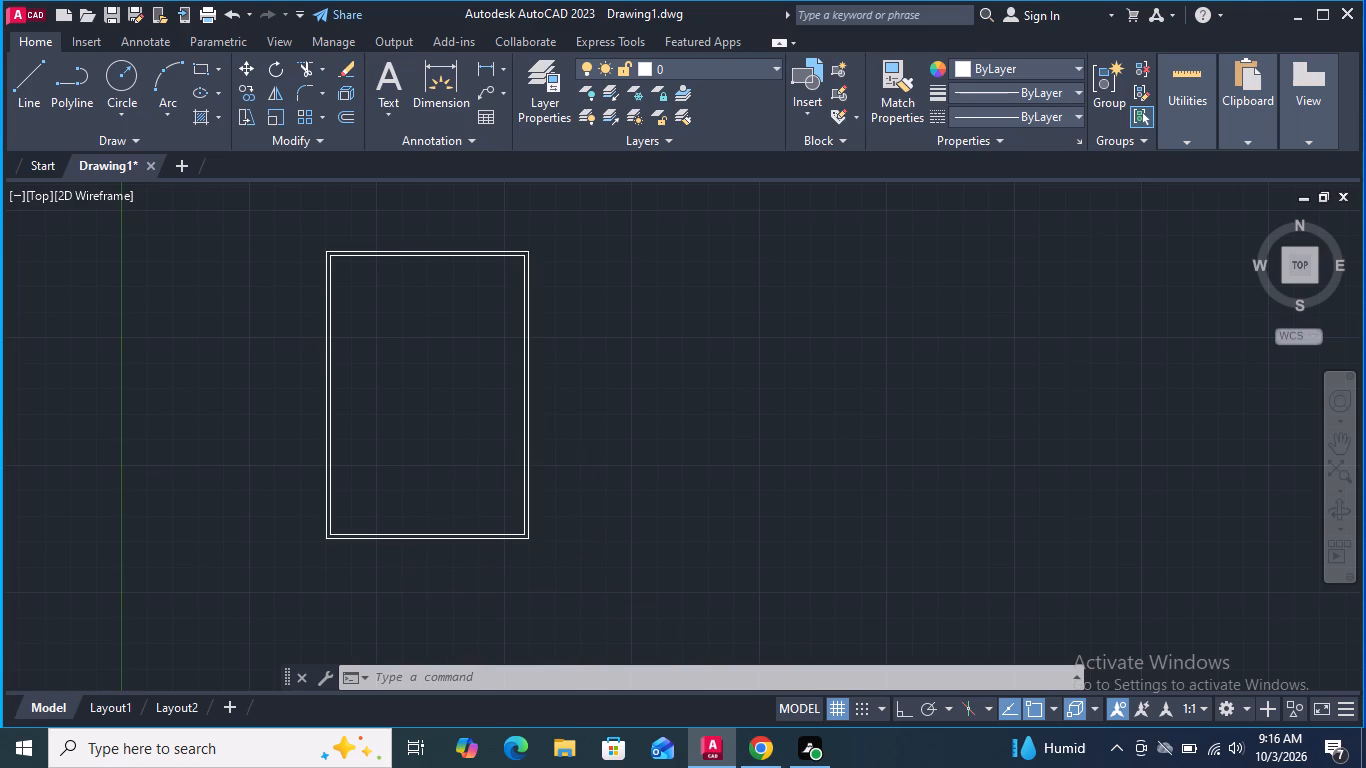
Draw a line between the inner rectangle's two vertical sides, slightly above its bottom edge.
left_click(20, 87)
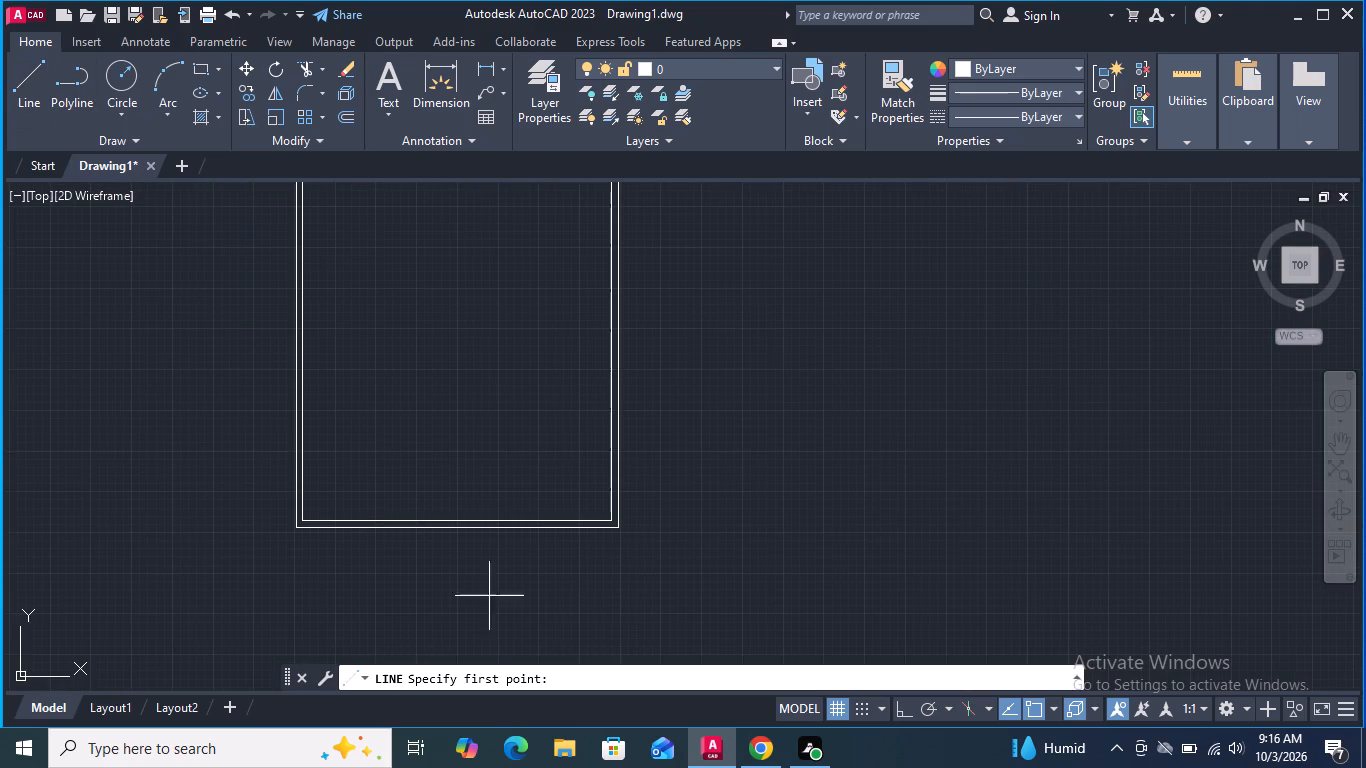
scroll(365, 567, "up", 2)
left_click(207, 427)
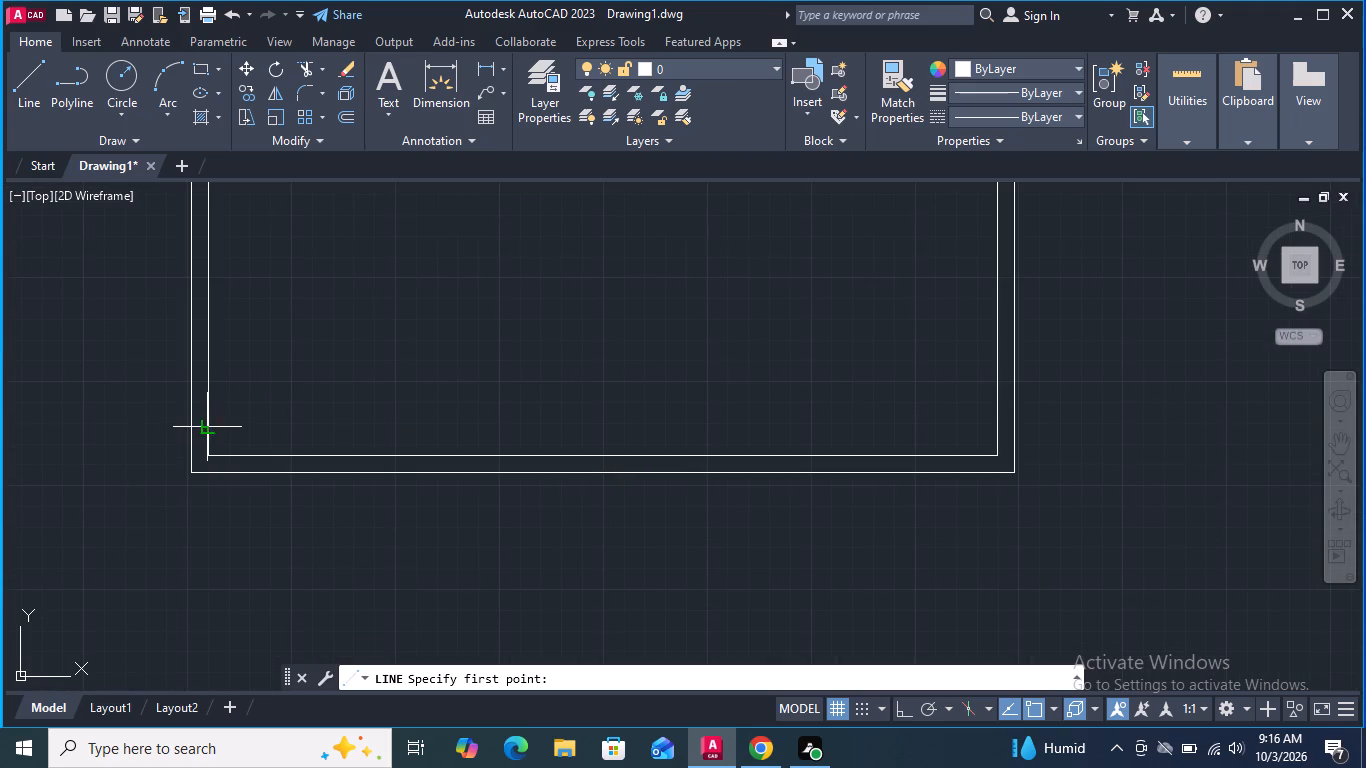
left_click(990, 431)
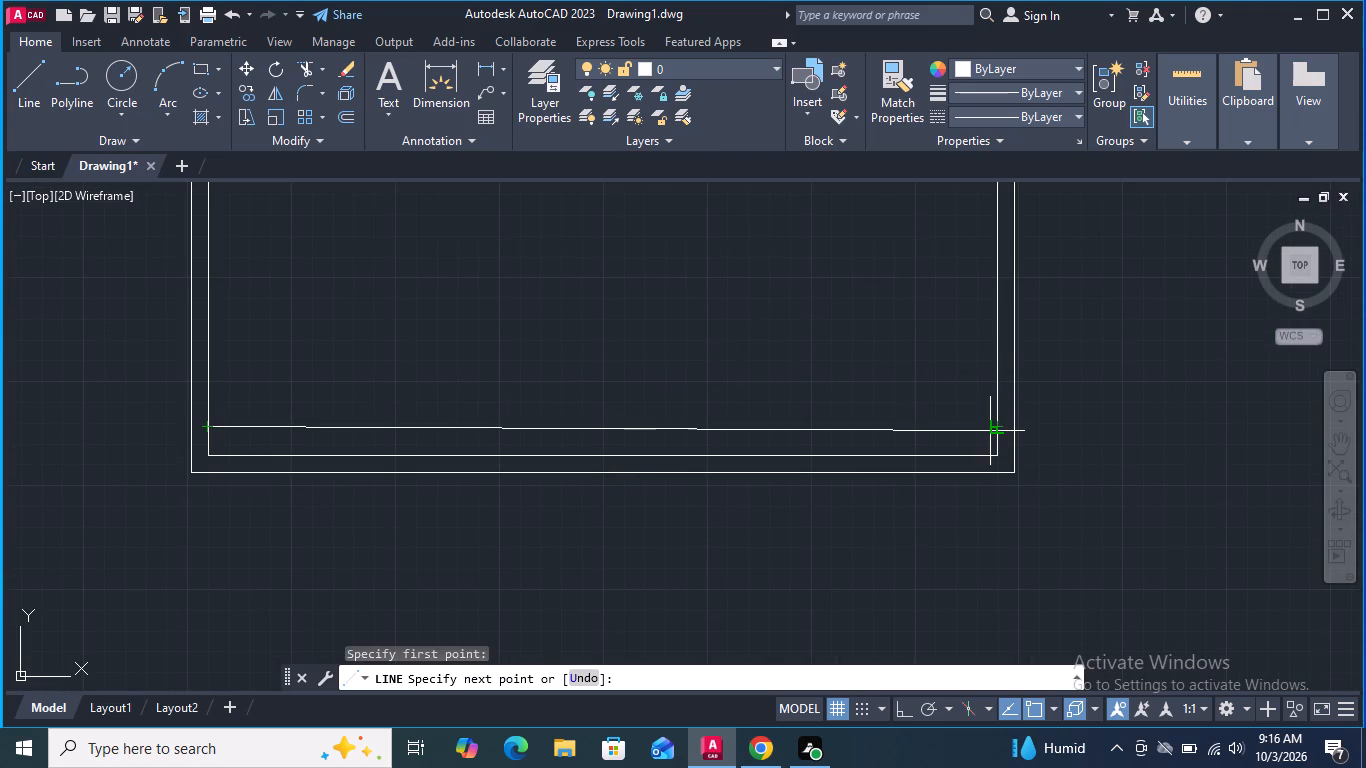
key("space")
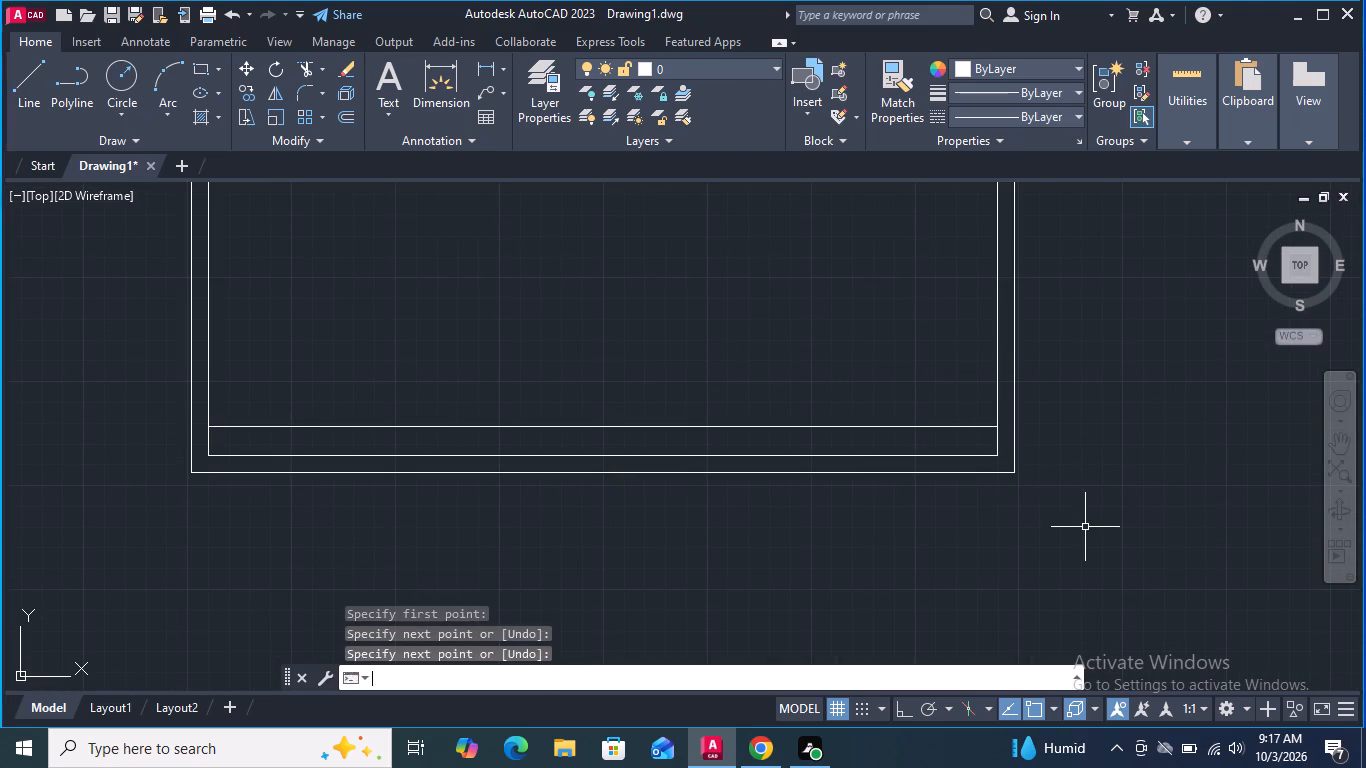
Trim away the inner rectangle's bottom edge and the two short side segments below the new line.
left_click(306, 69)
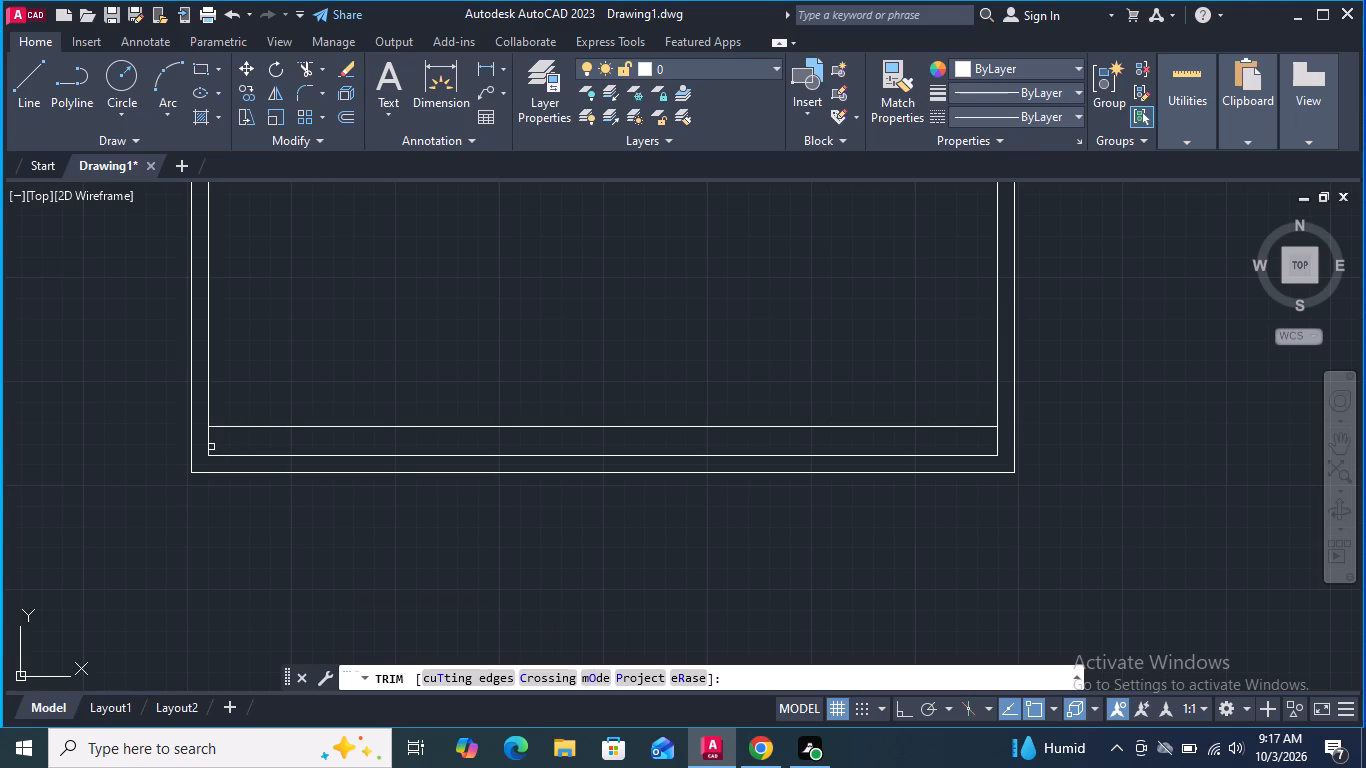
left_click(209, 447)
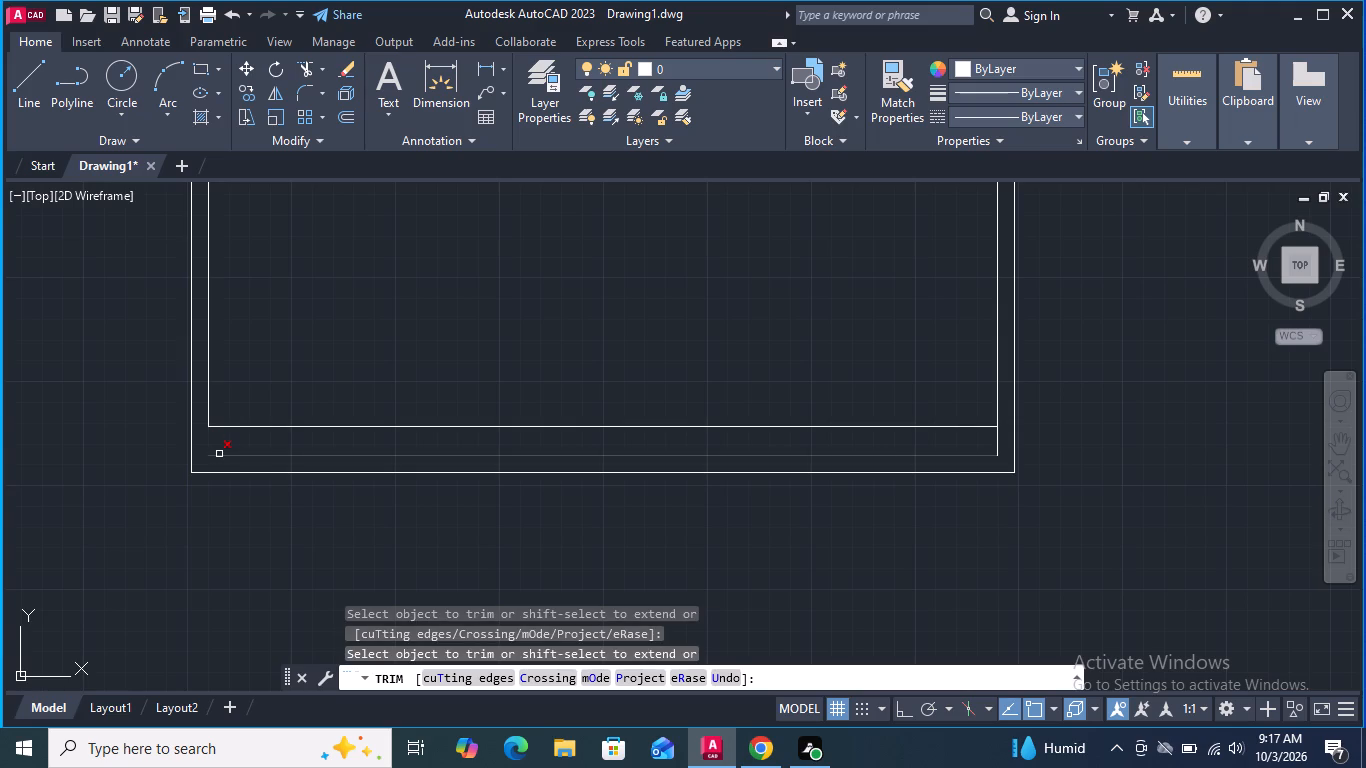
left_click(219, 454)
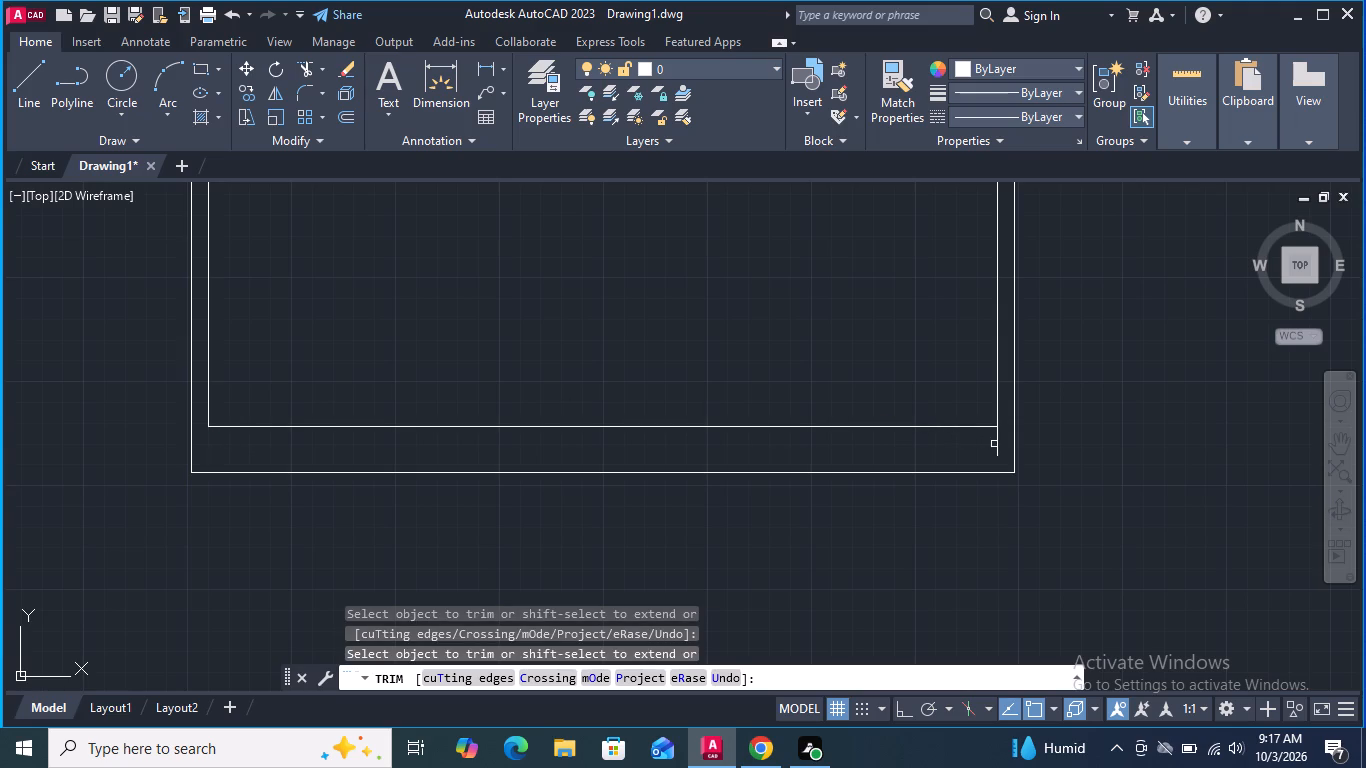
left_click(999, 444)
key("space")
Stretch the inner outline's bottom edge and lower side ends straight down about 2" with Ortho on.
scroll(914, 524, "down", 3)
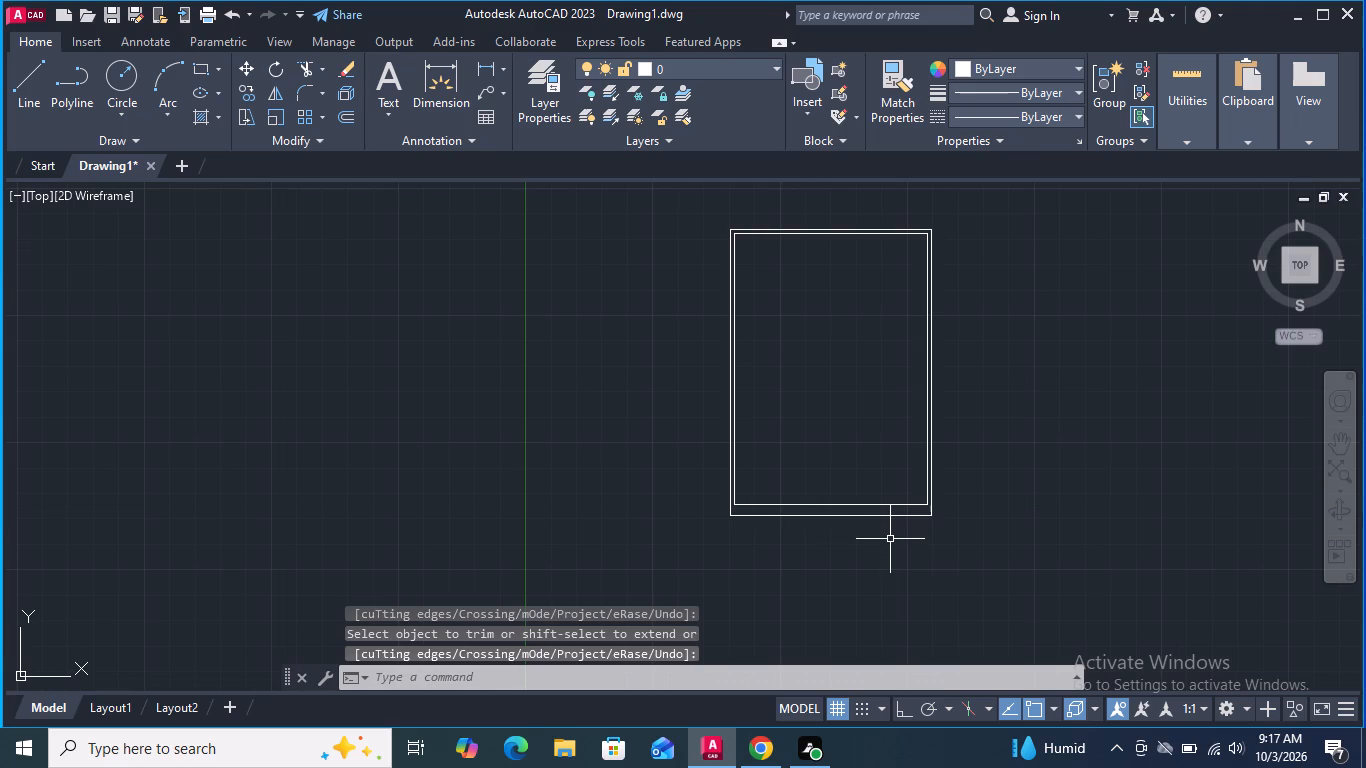
scroll(804, 561, "down", 1)
scroll(847, 533, "up", 3)
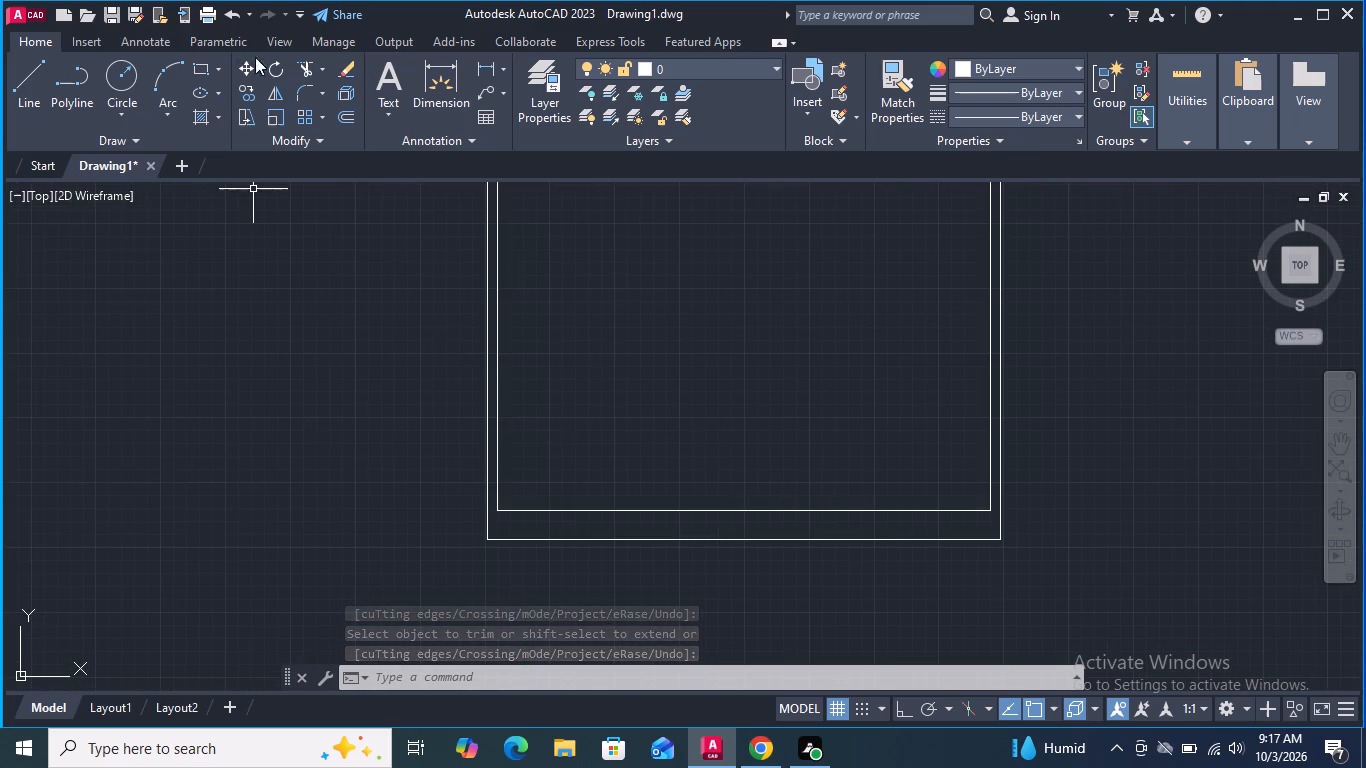
left_click(248, 121)
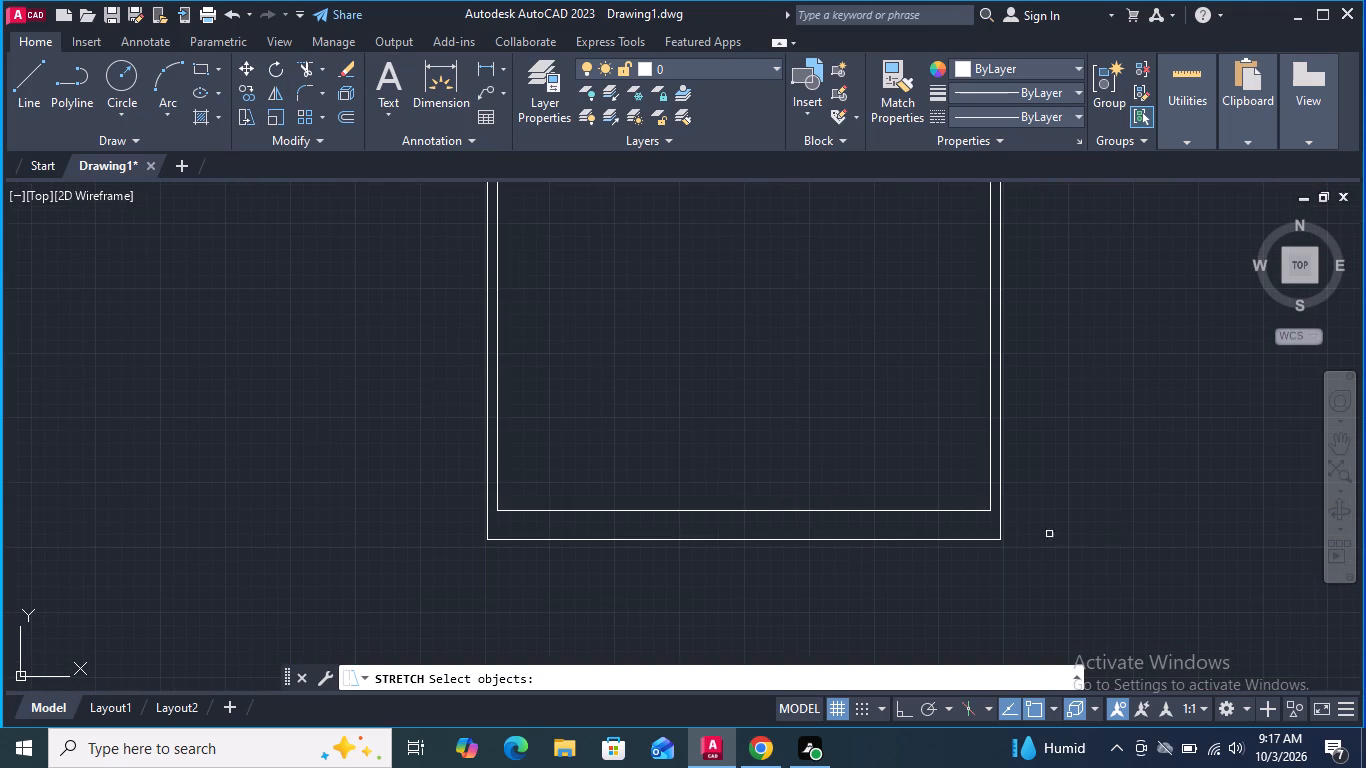
scroll(987, 506, "up", 5)
left_click_drag(1052, 573, 1018, 556)
scroll(891, 485, "down", 5)
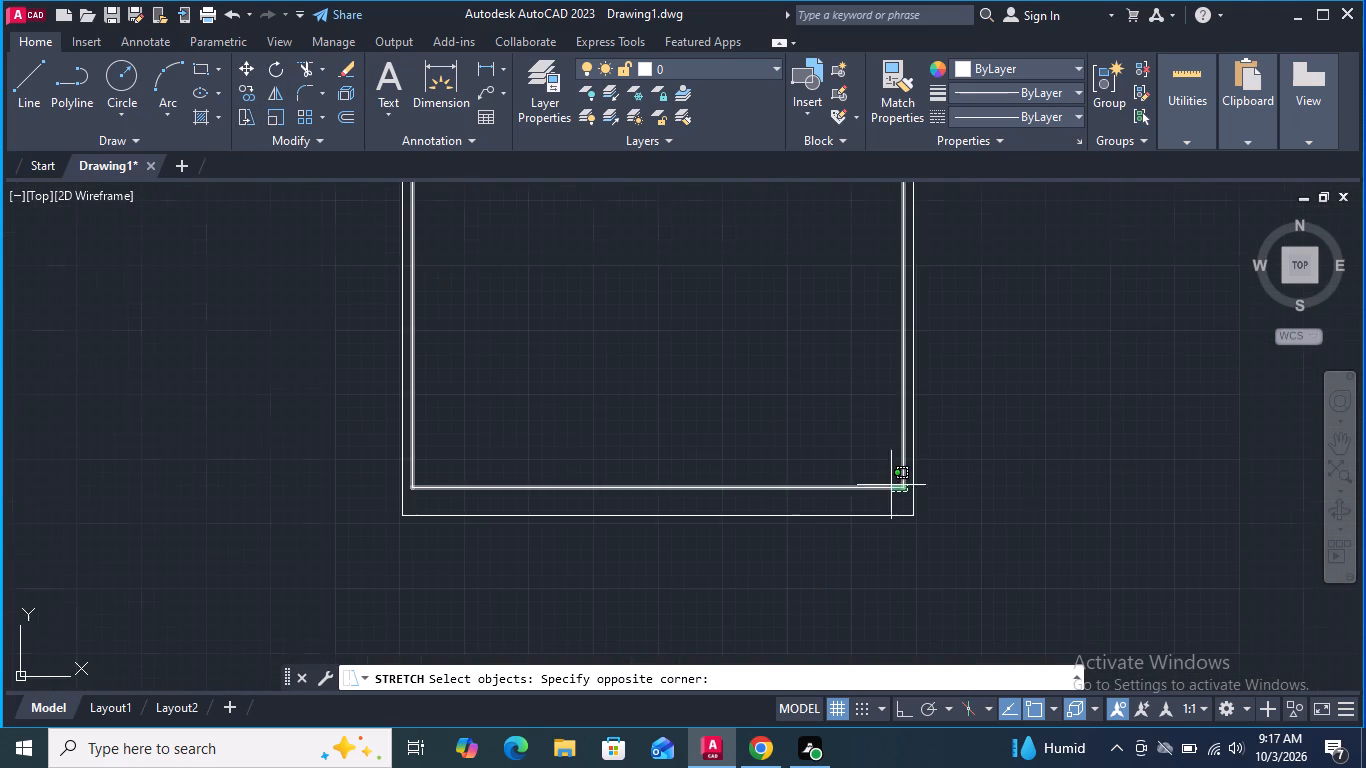
scroll(407, 477, "up", 4)
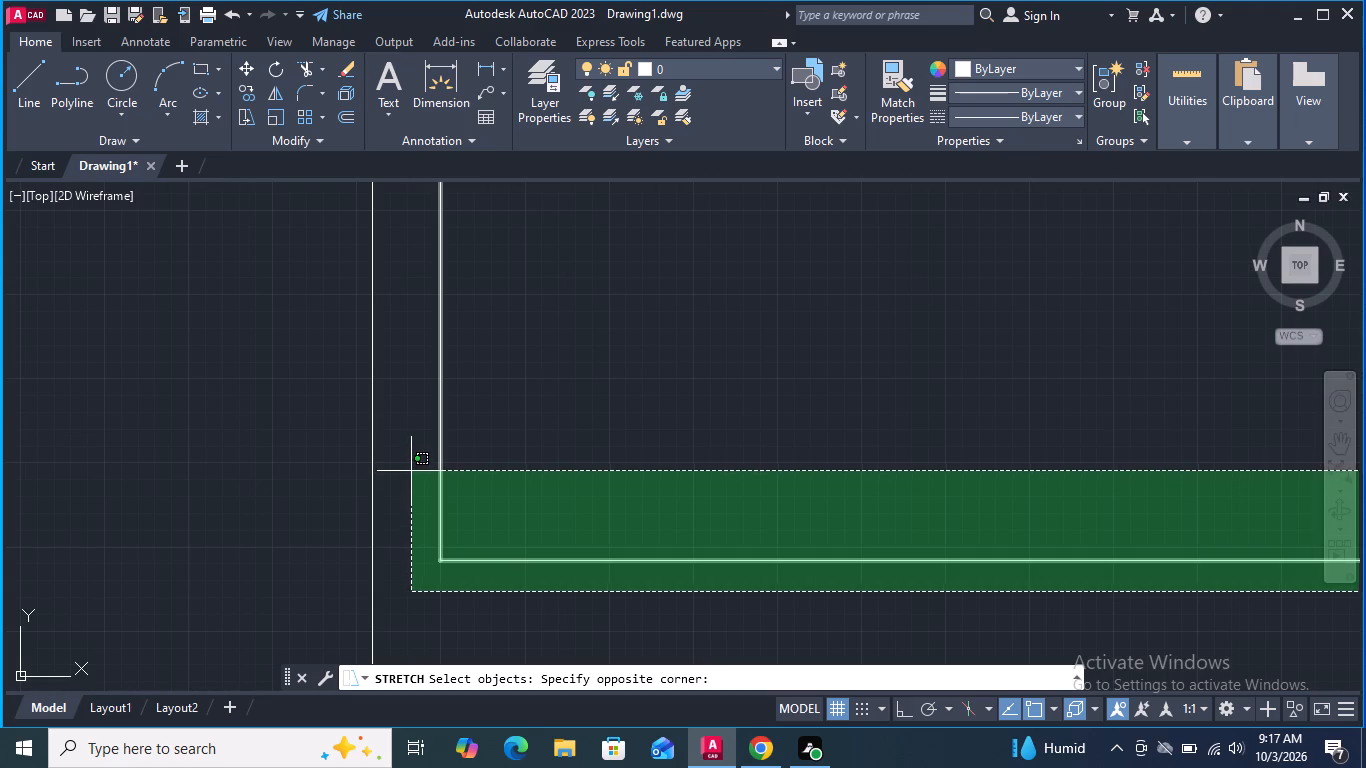
left_click(411, 470)
scroll(412, 430, "down", 4)
key("space")
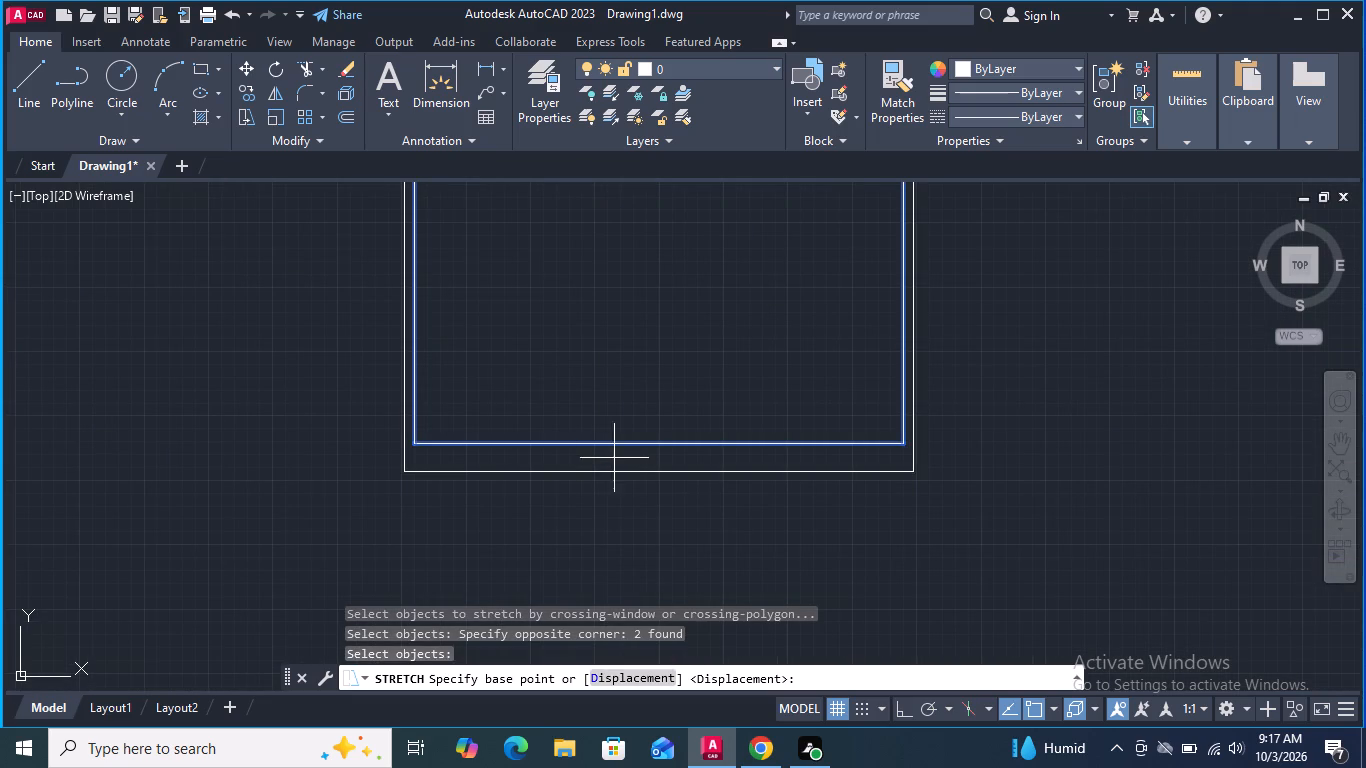
left_click(662, 443)
scroll(662, 443, "up", 2)
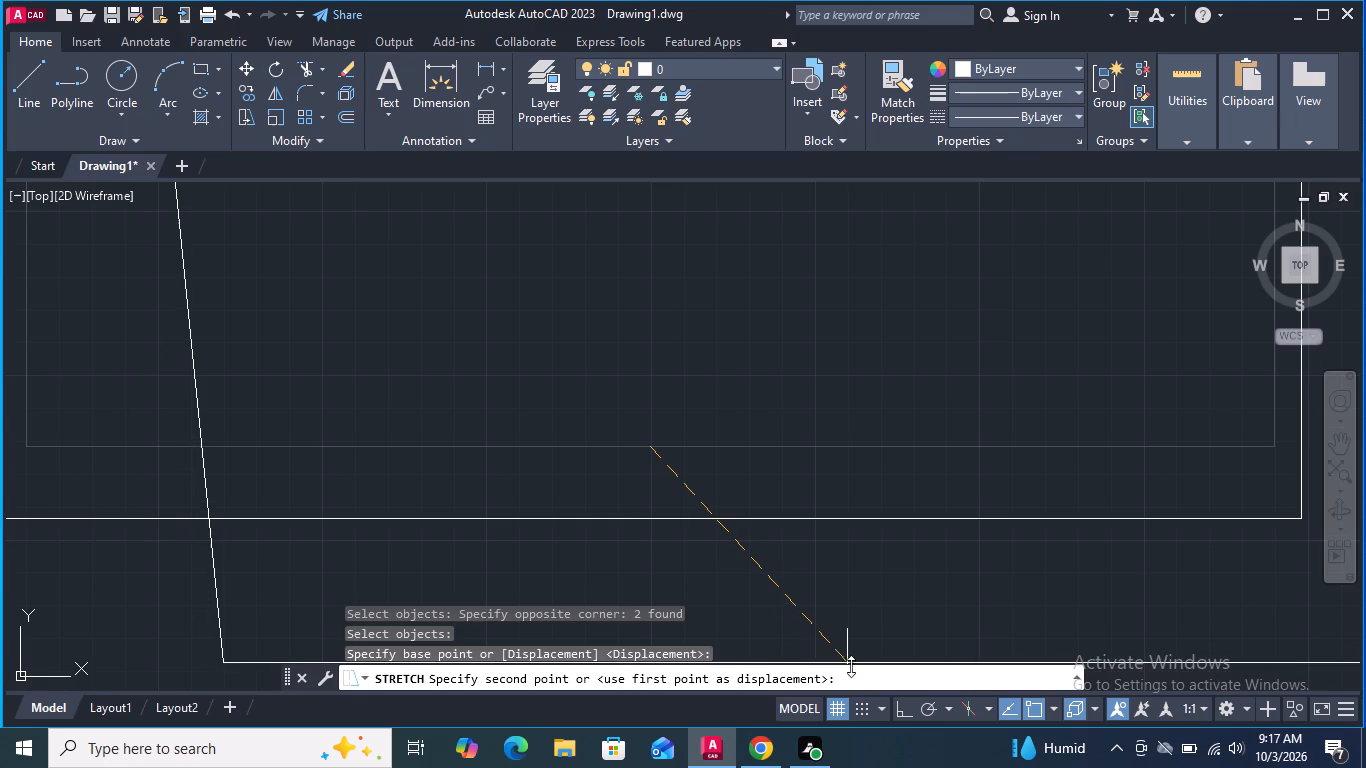
left_click_drag(902, 707, 904, 698)
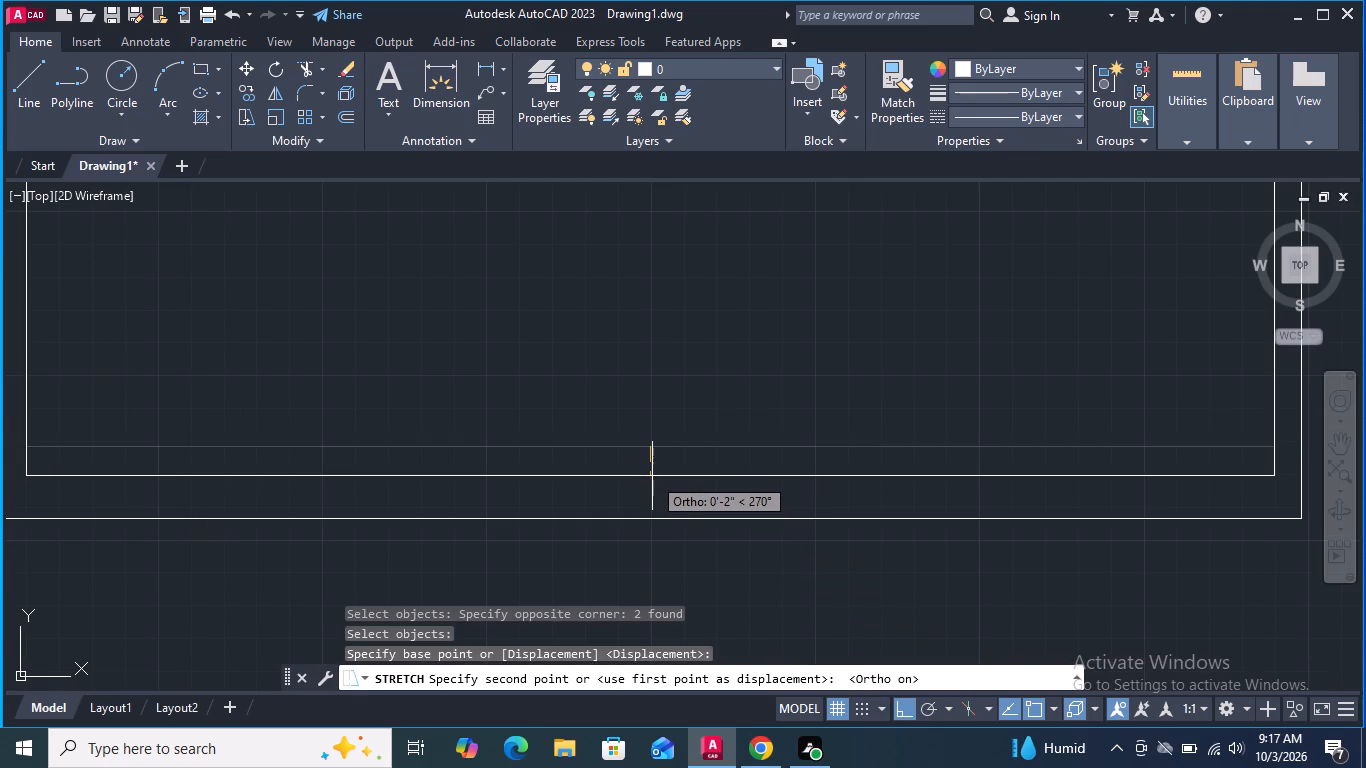
left_click(652, 476)
Draw a vertical centre line from the midpoint of the inner outline's bottom edge to its top edge.
scroll(675, 485, "down", 4)
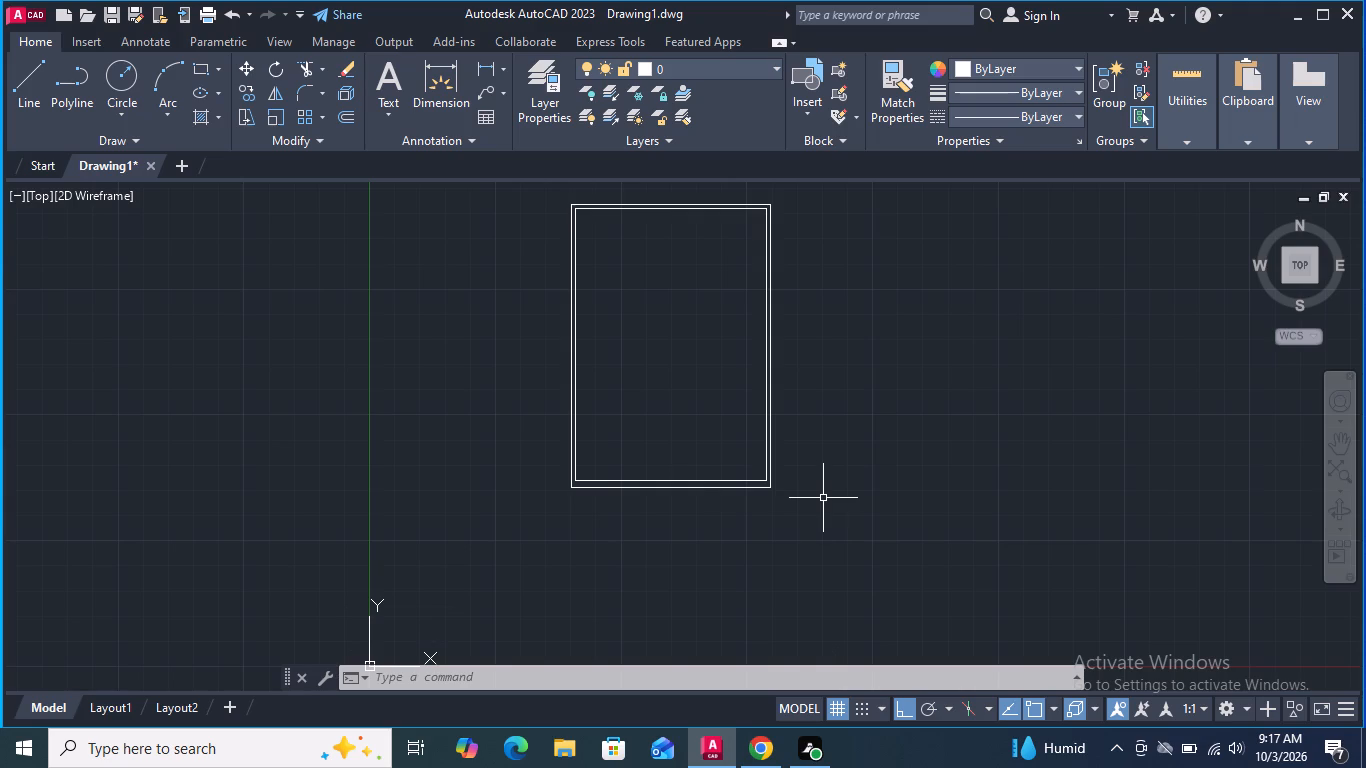
left_click(37, 91)
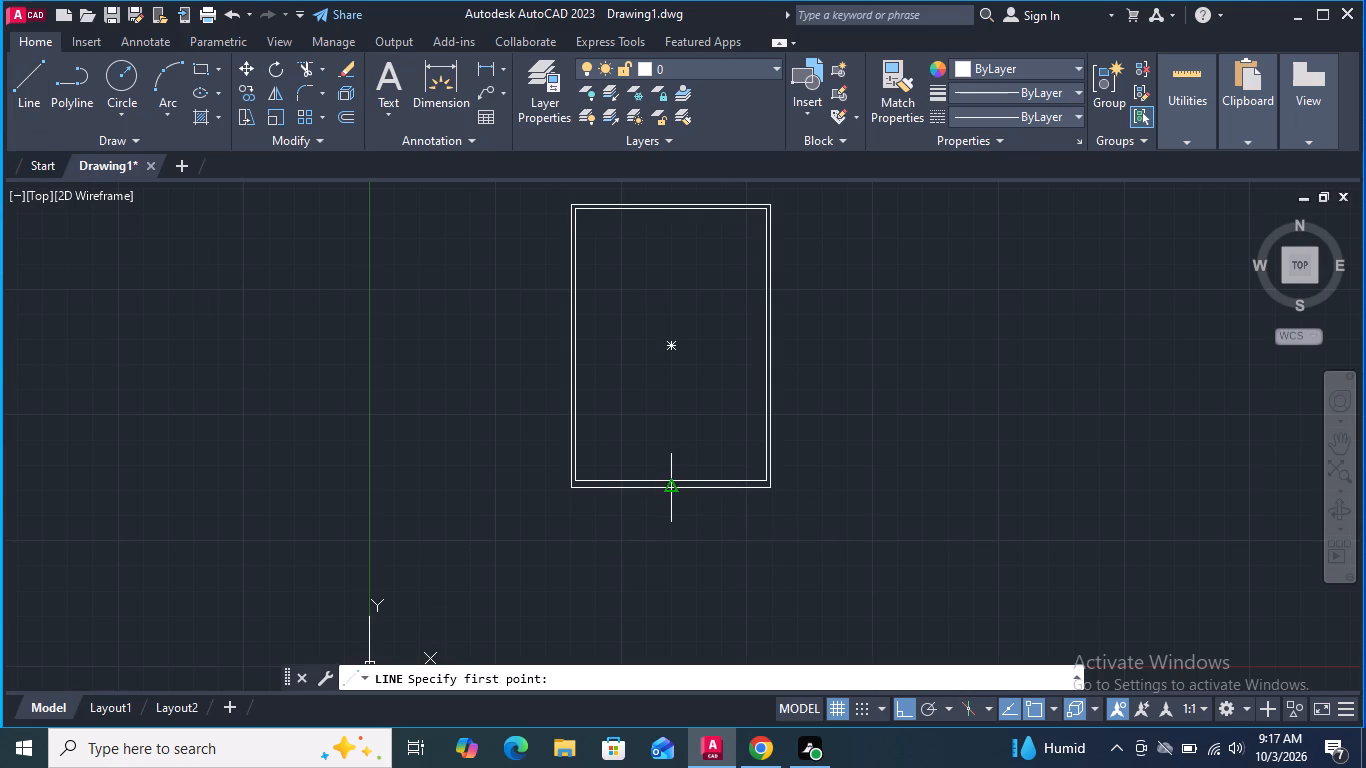
left_click(669, 478)
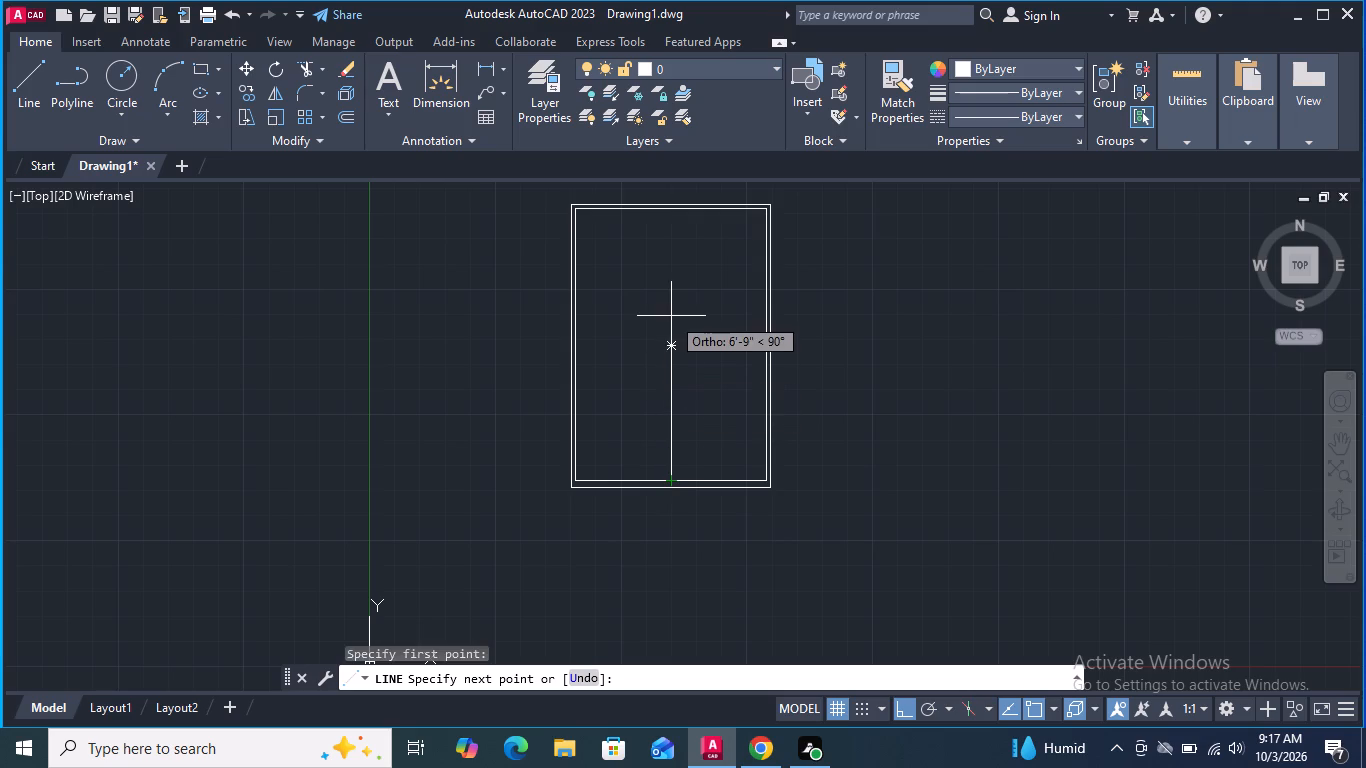
left_click(672, 210)
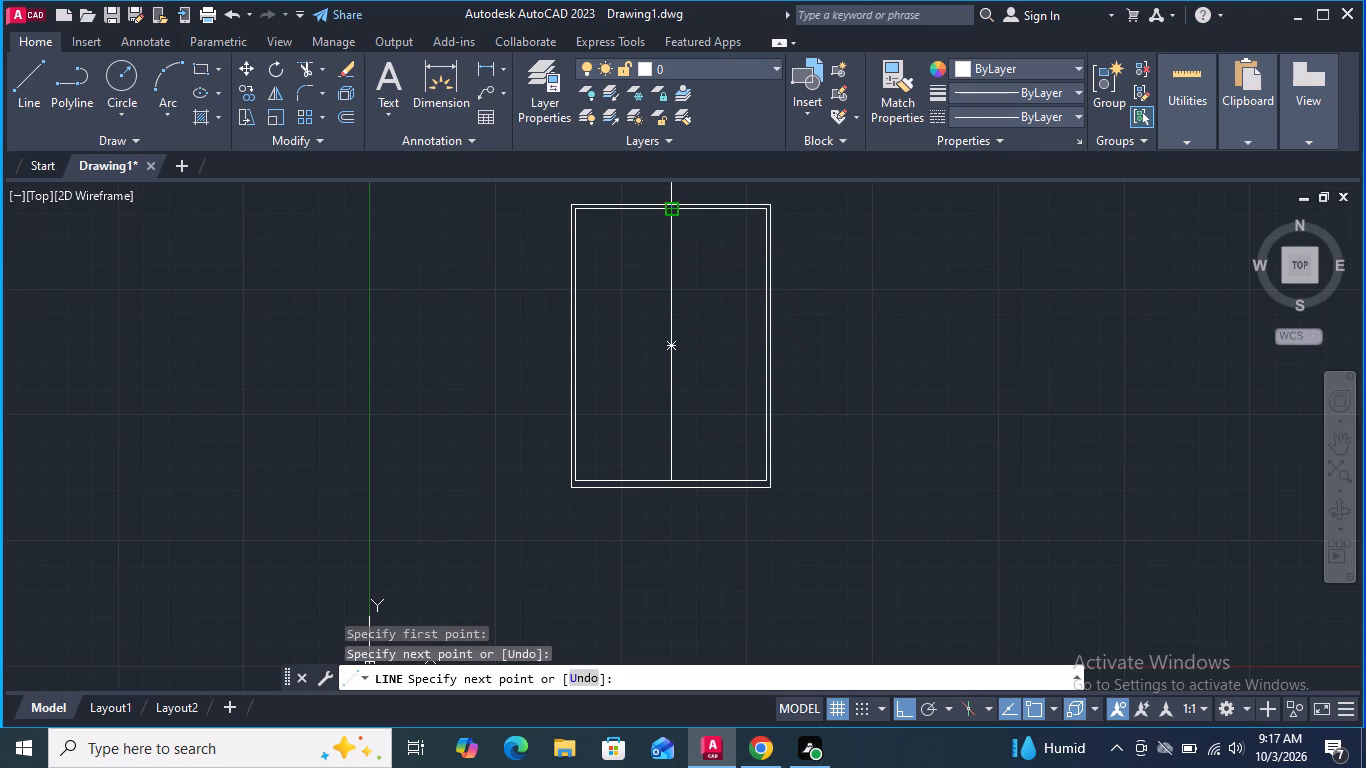
key("space")
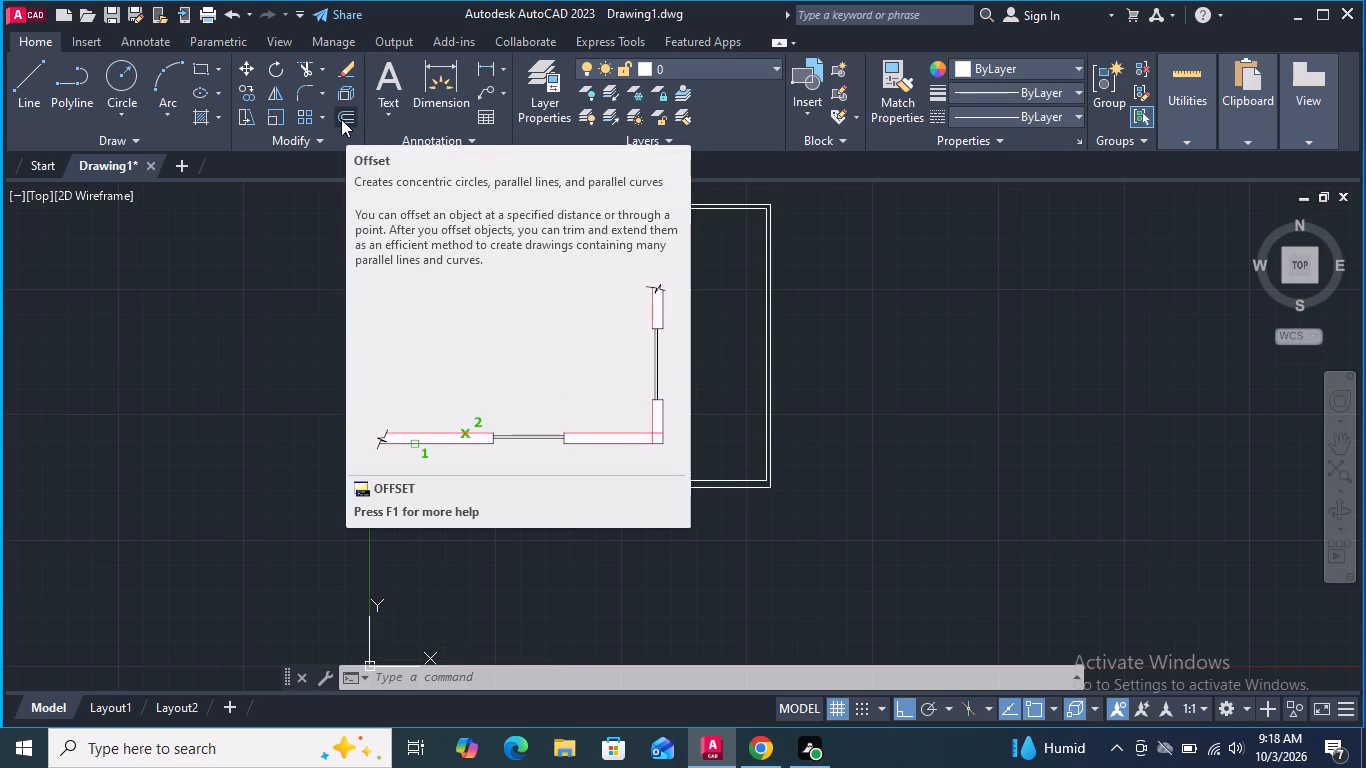
key("space")
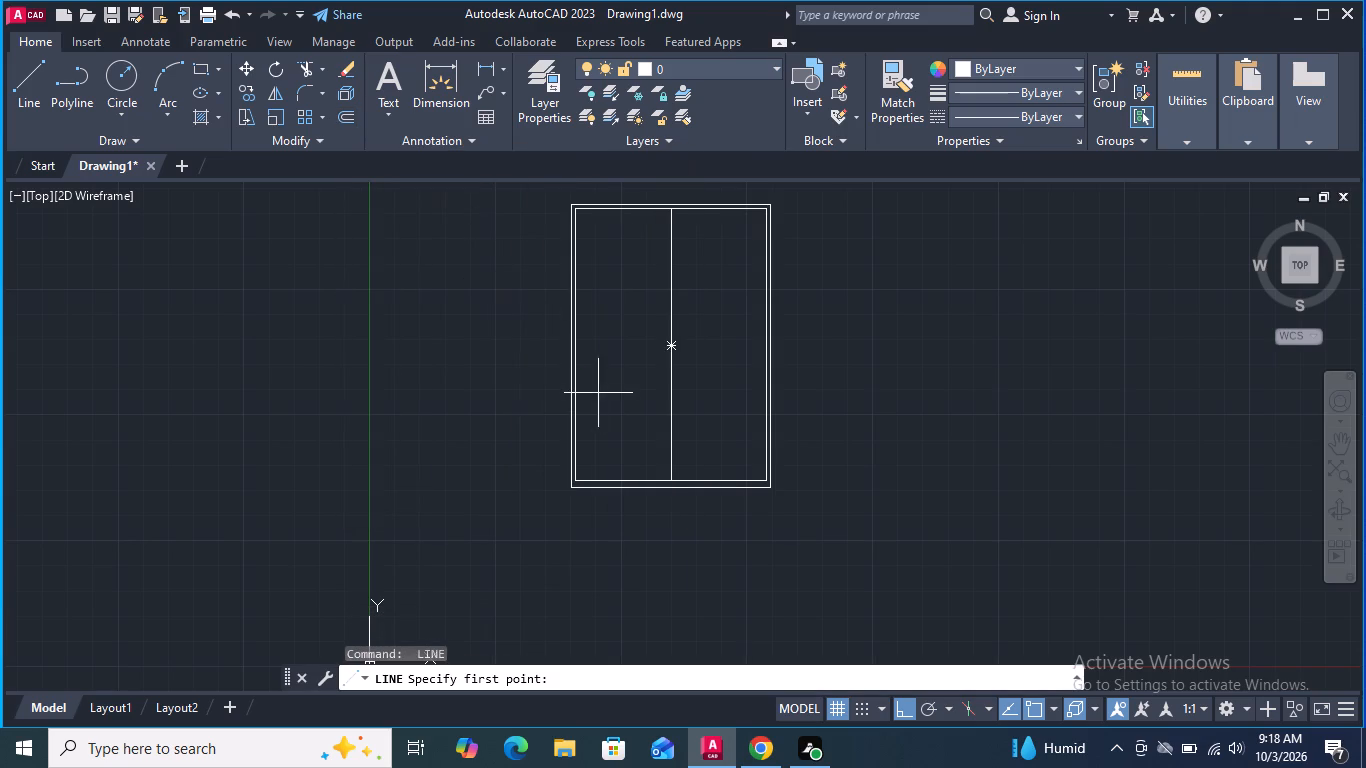
key("Escape")
Draw a short vertical line from the centre line's lower end down to the outer rectangle's bottom edge.
scroll(785, 463, "up", 3)
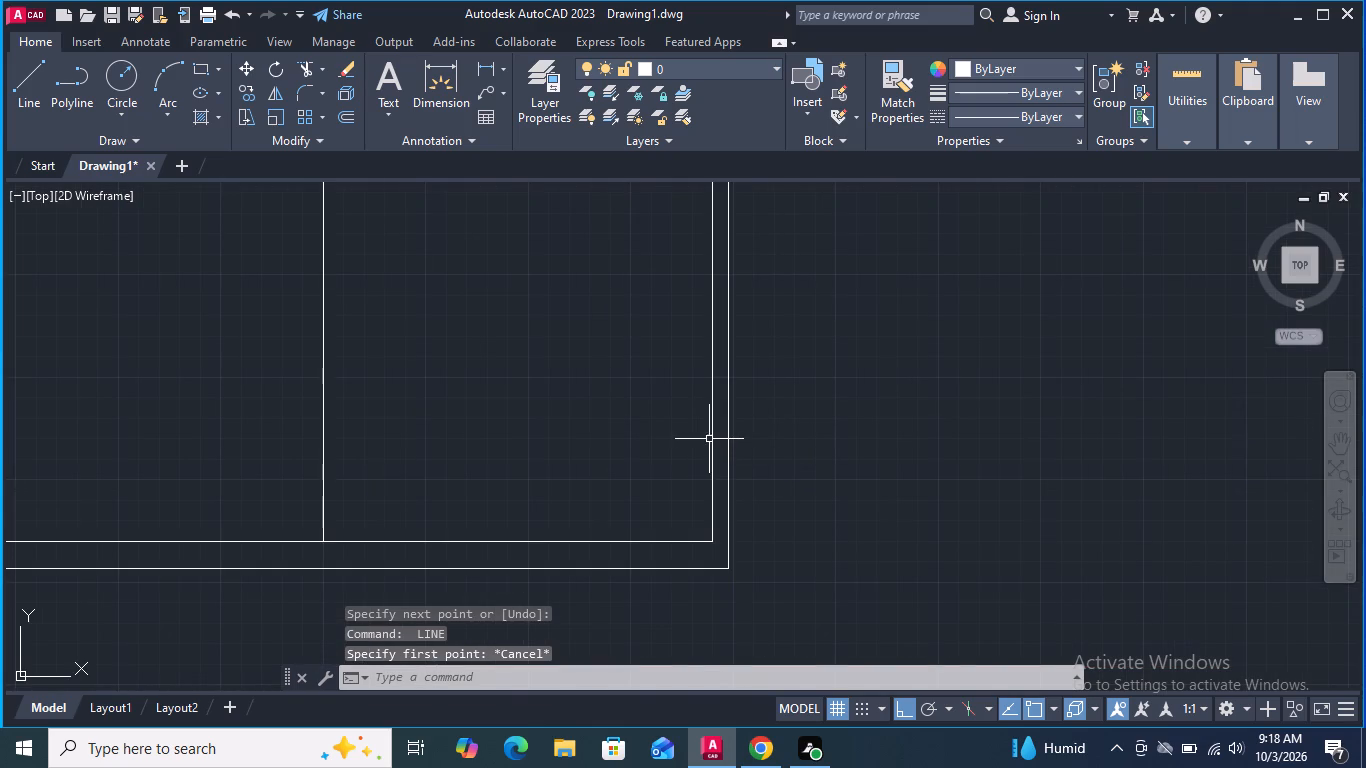
scroll(682, 476, "down", 4)
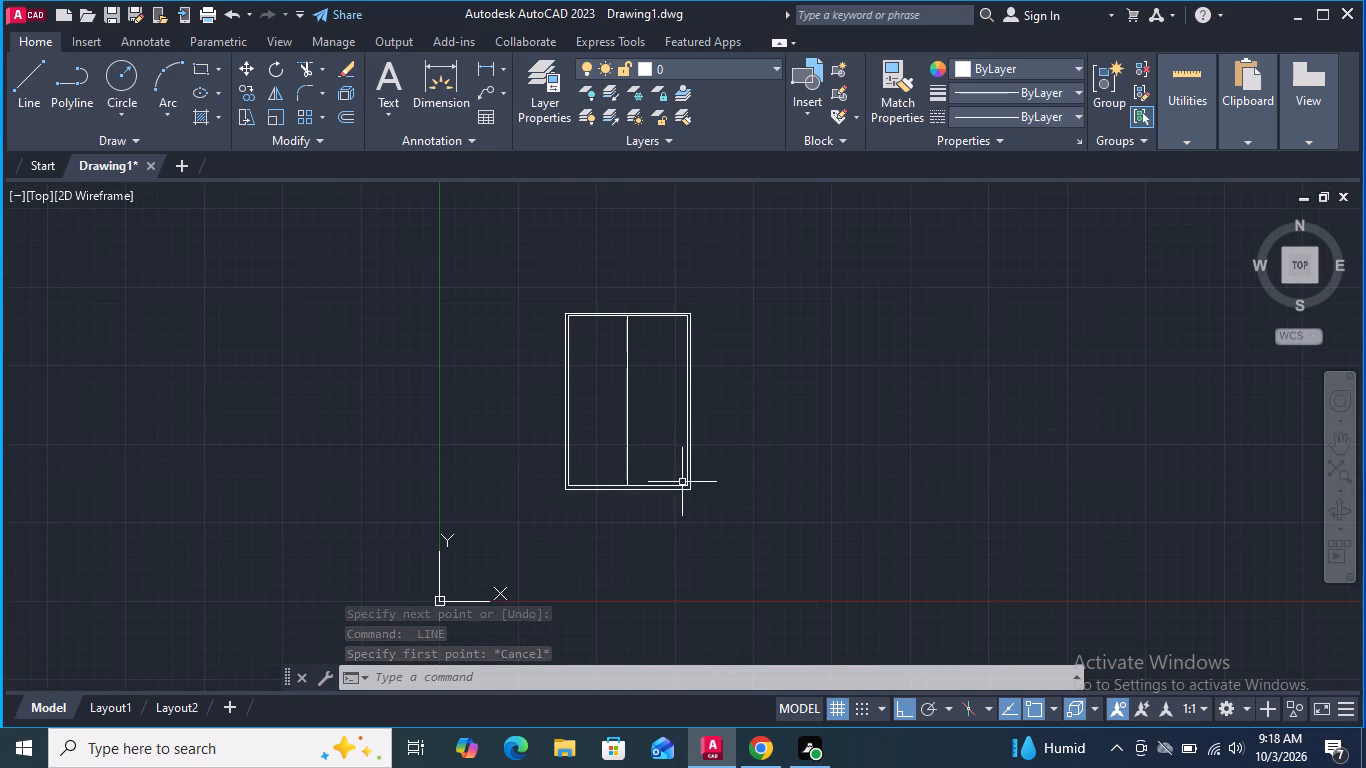
scroll(687, 447, "up", 3)
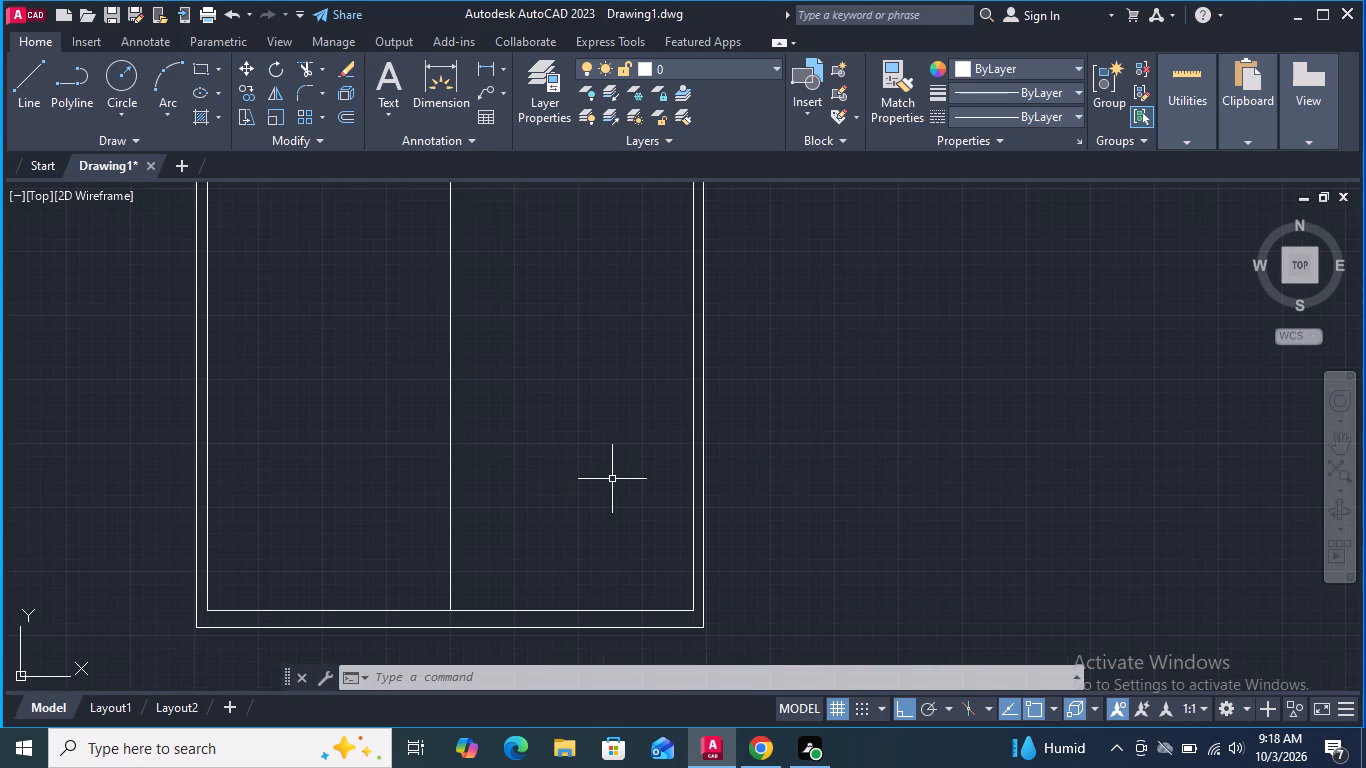
key("l")
key("Return")
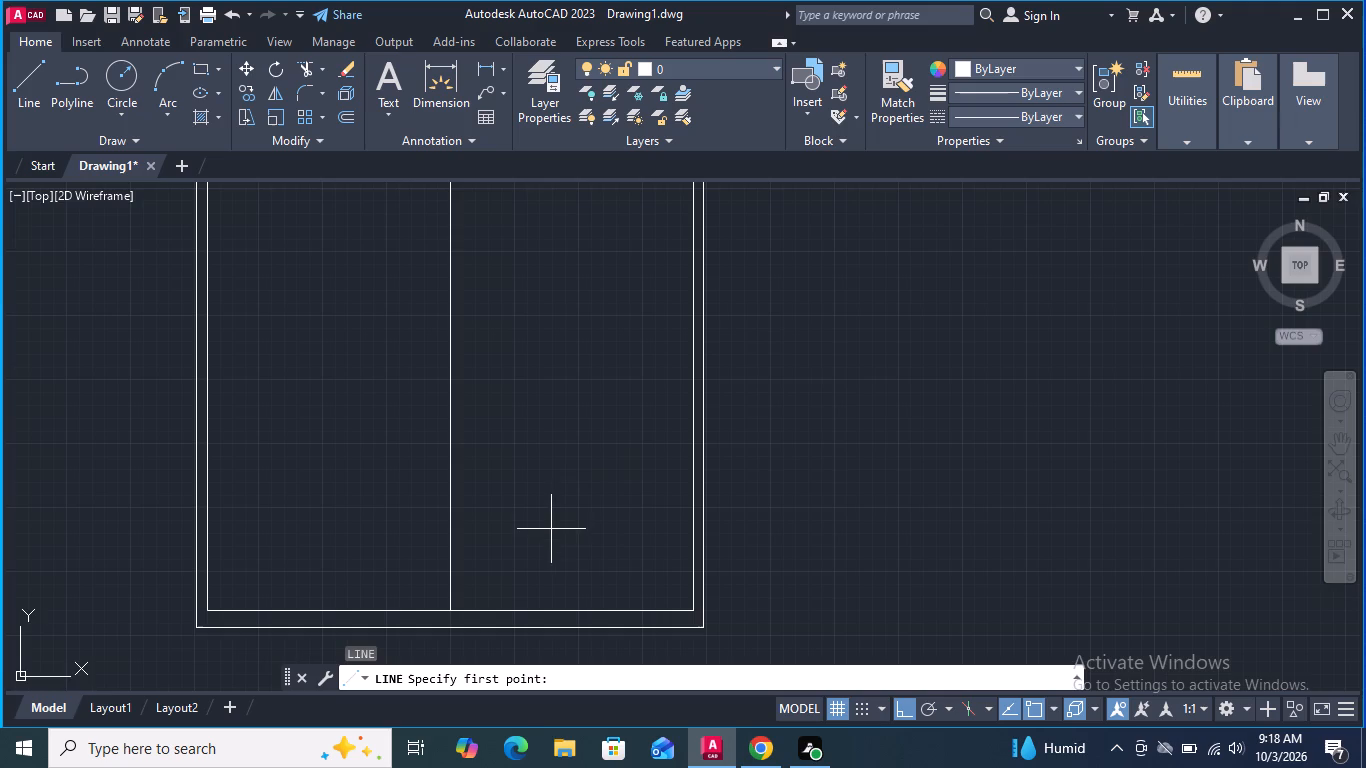
scroll(551, 529, "down", 1)
middle_click_drag(551, 540, 551, 610)
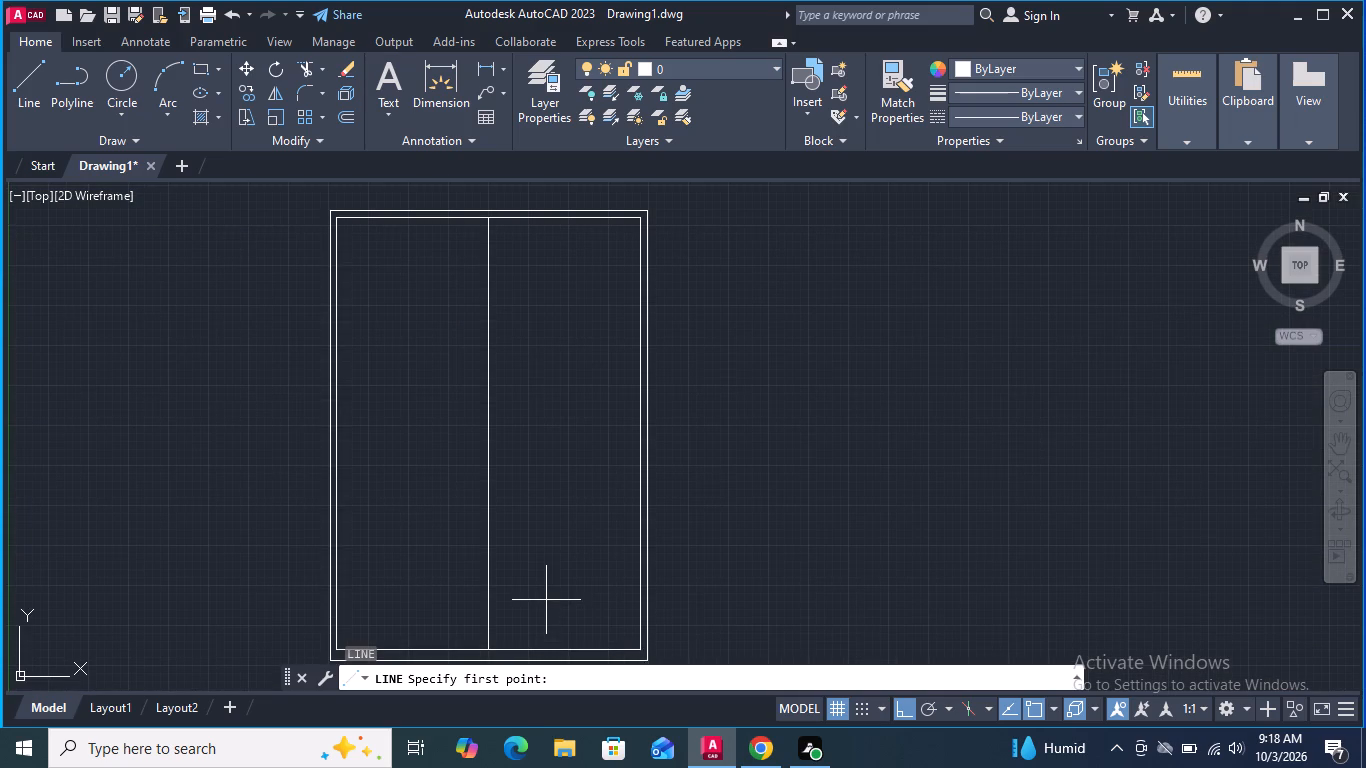
scroll(490, 541, "down", 1)
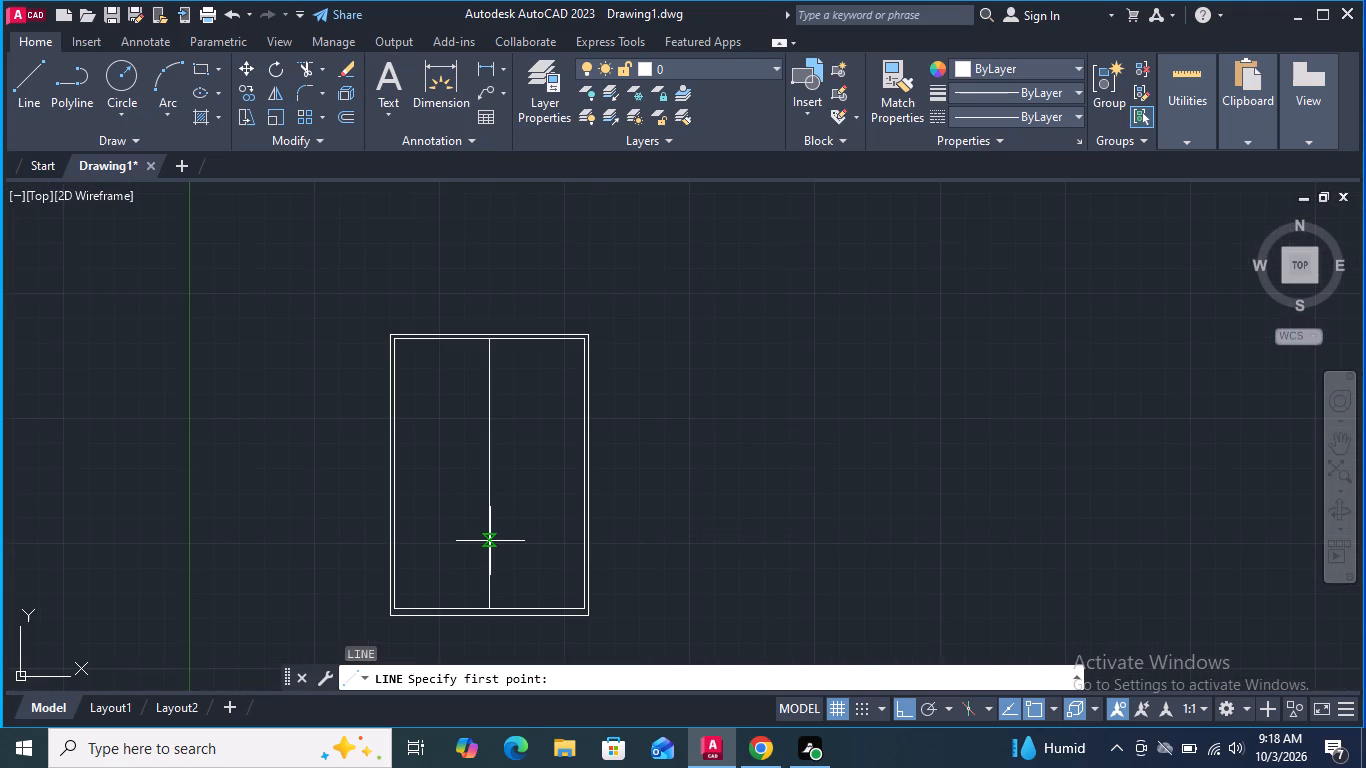
scroll(503, 649, "up", 3)
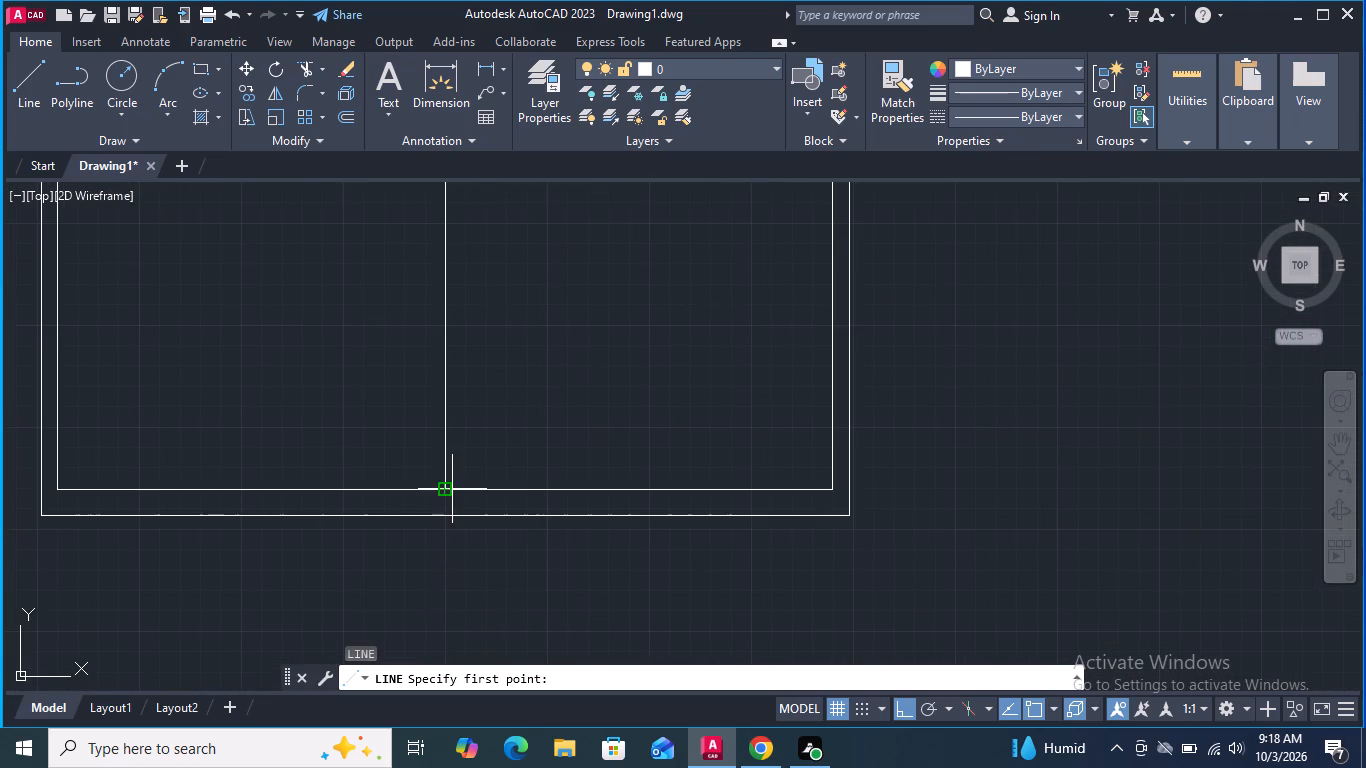
left_click(445, 492)
left_click(445, 519)
key("space")
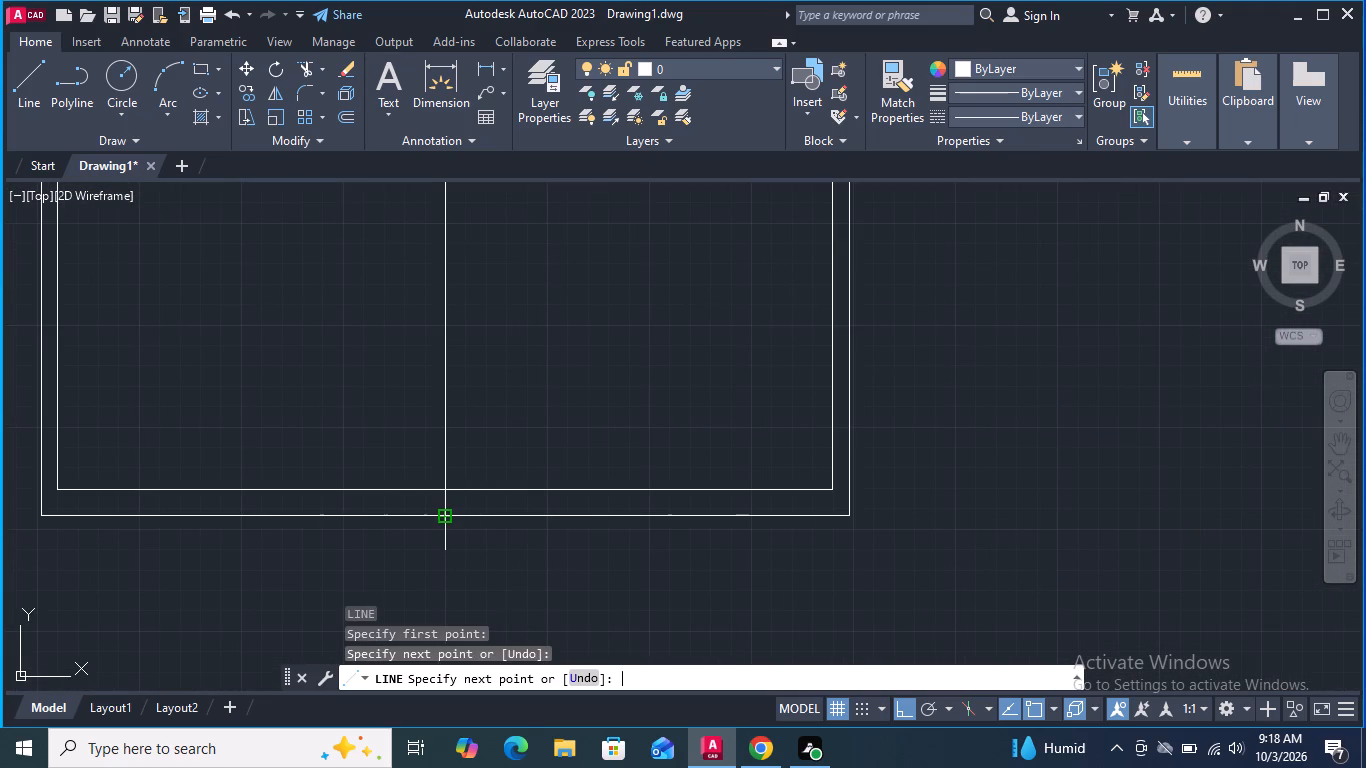
Start another line near where the centre line meets the inner outline's bottom edge.
key("space")
scroll(460, 476, "up", 3)
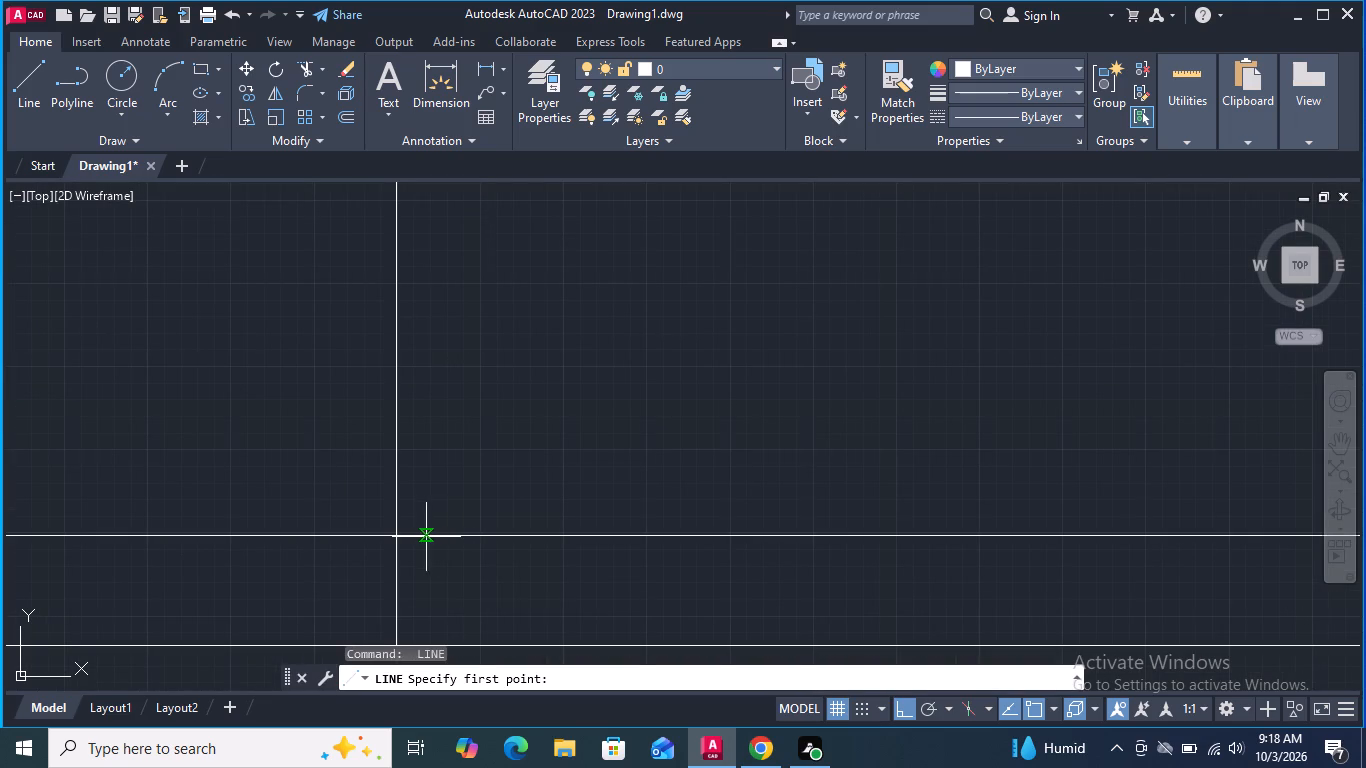
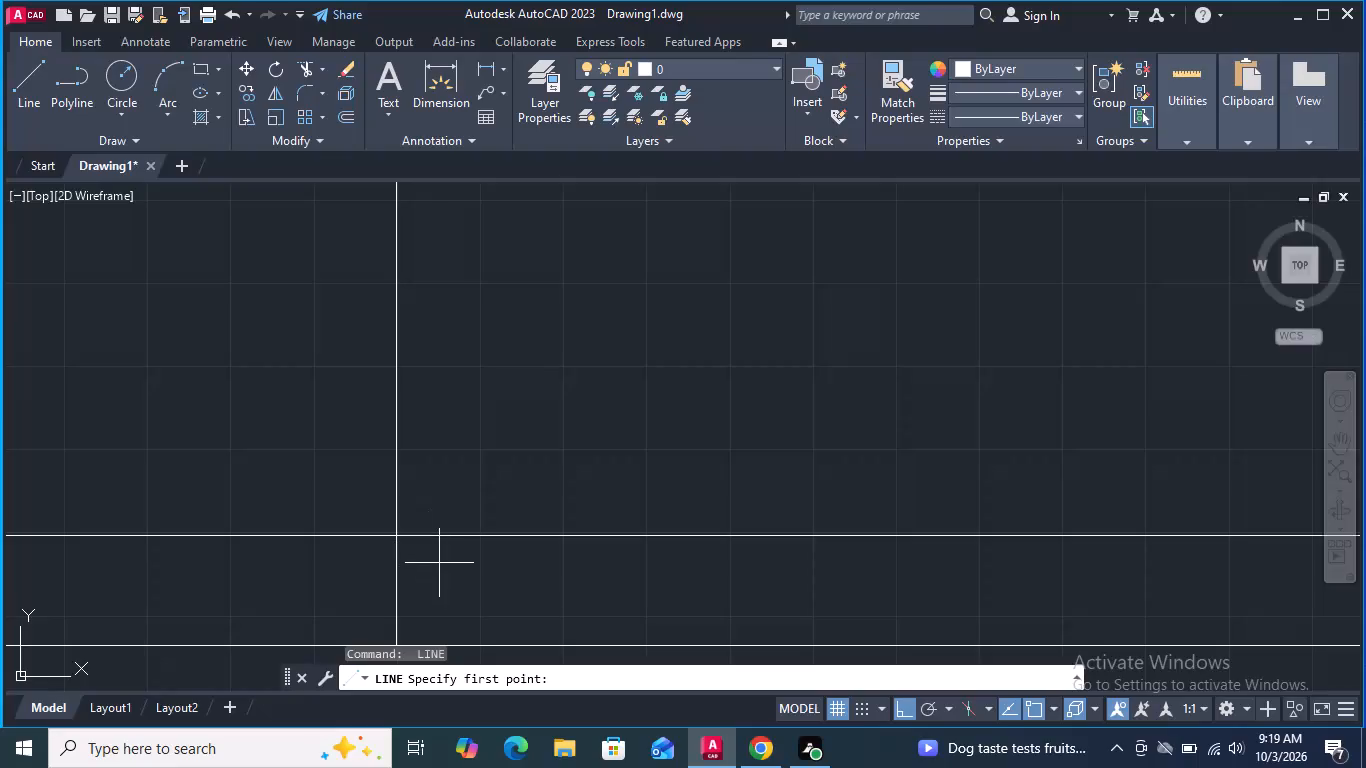
Draw a vertical line just right of the centre line, from the inner outline's bottom edge up to its top edge.
left_click(431, 535)
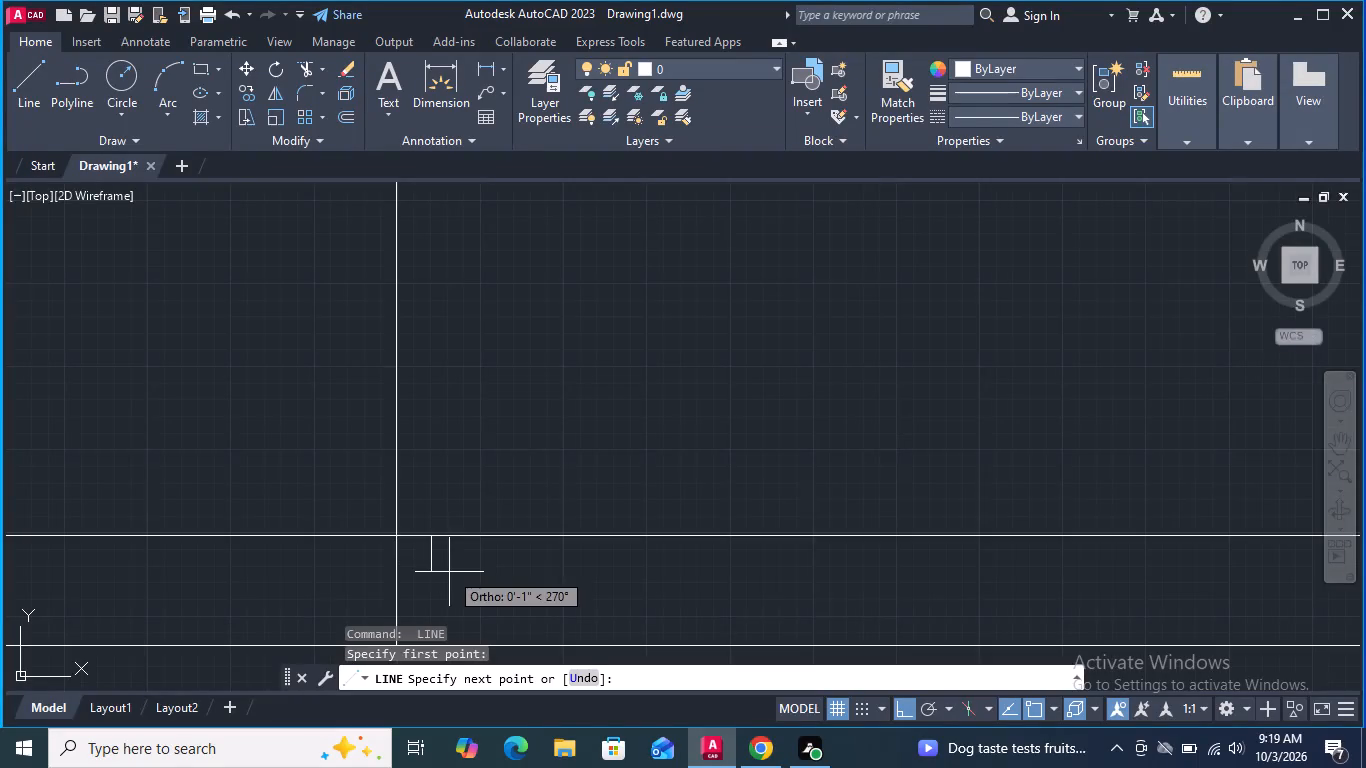
scroll(449, 572, "down", 5)
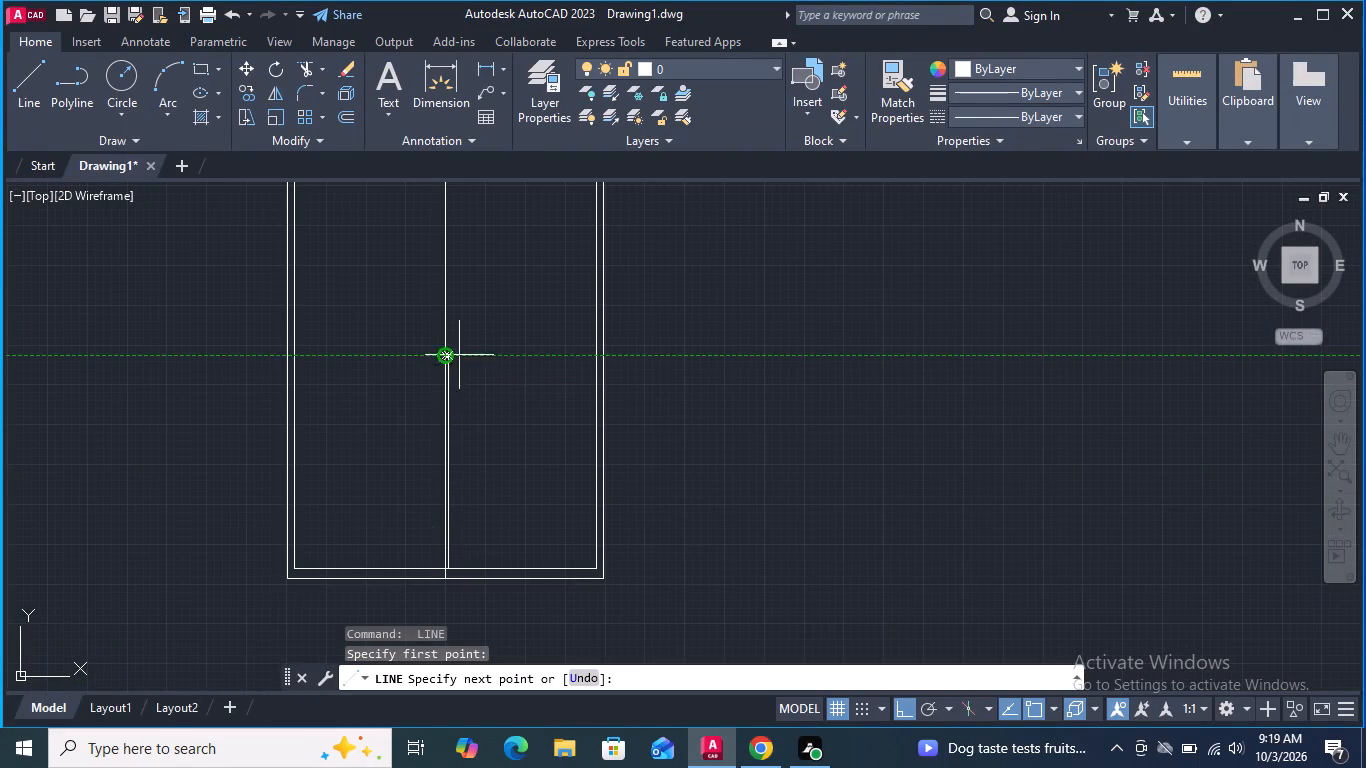
scroll(461, 440, "down", 3)
scroll(475, 301, "up", 3)
scroll(391, 412, "up", 2)
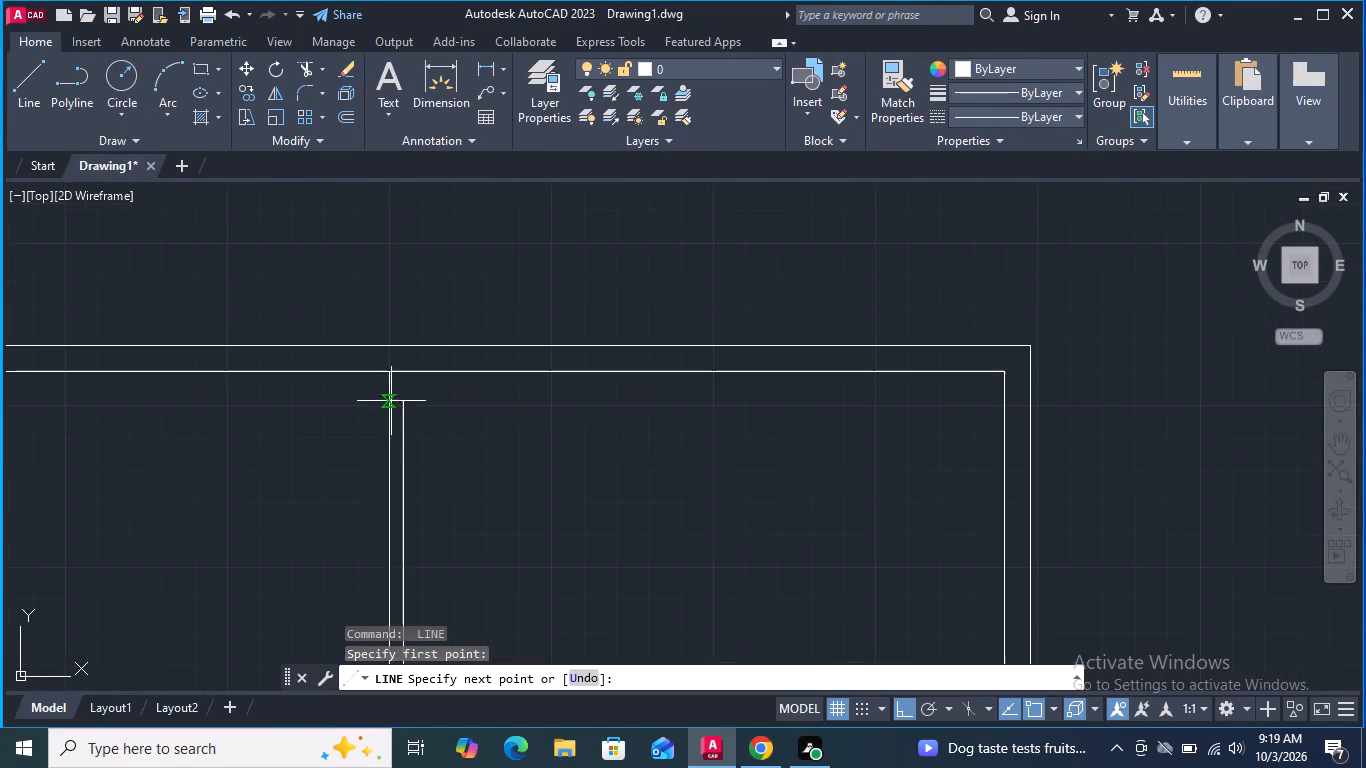
left_click(406, 370)
key("space")
Mirror the new vertical line about the centre line, keeping the source line.
scroll(594, 298, "down", 3)
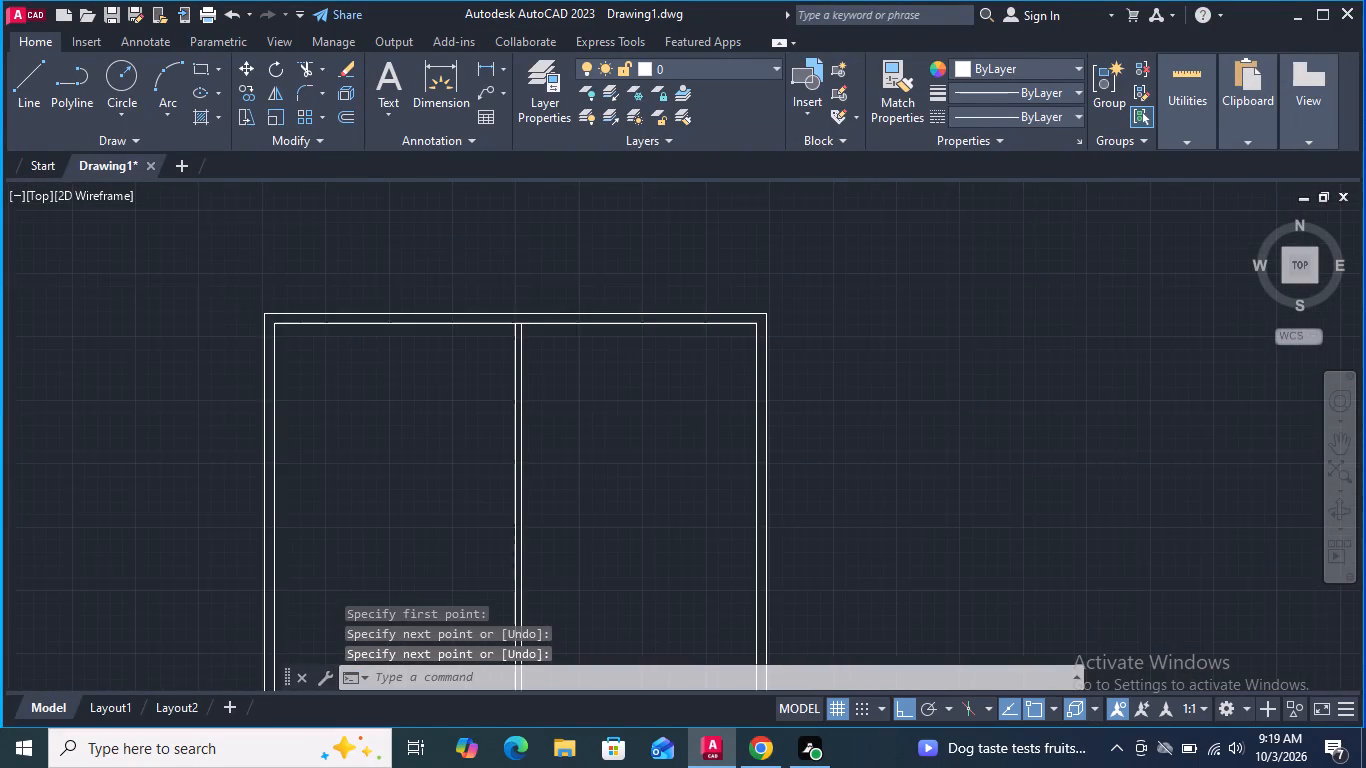
scroll(598, 282, "down", 3)
scroll(602, 378, "up", 3)
scroll(529, 433, "up", 5)
left_click(569, 390)
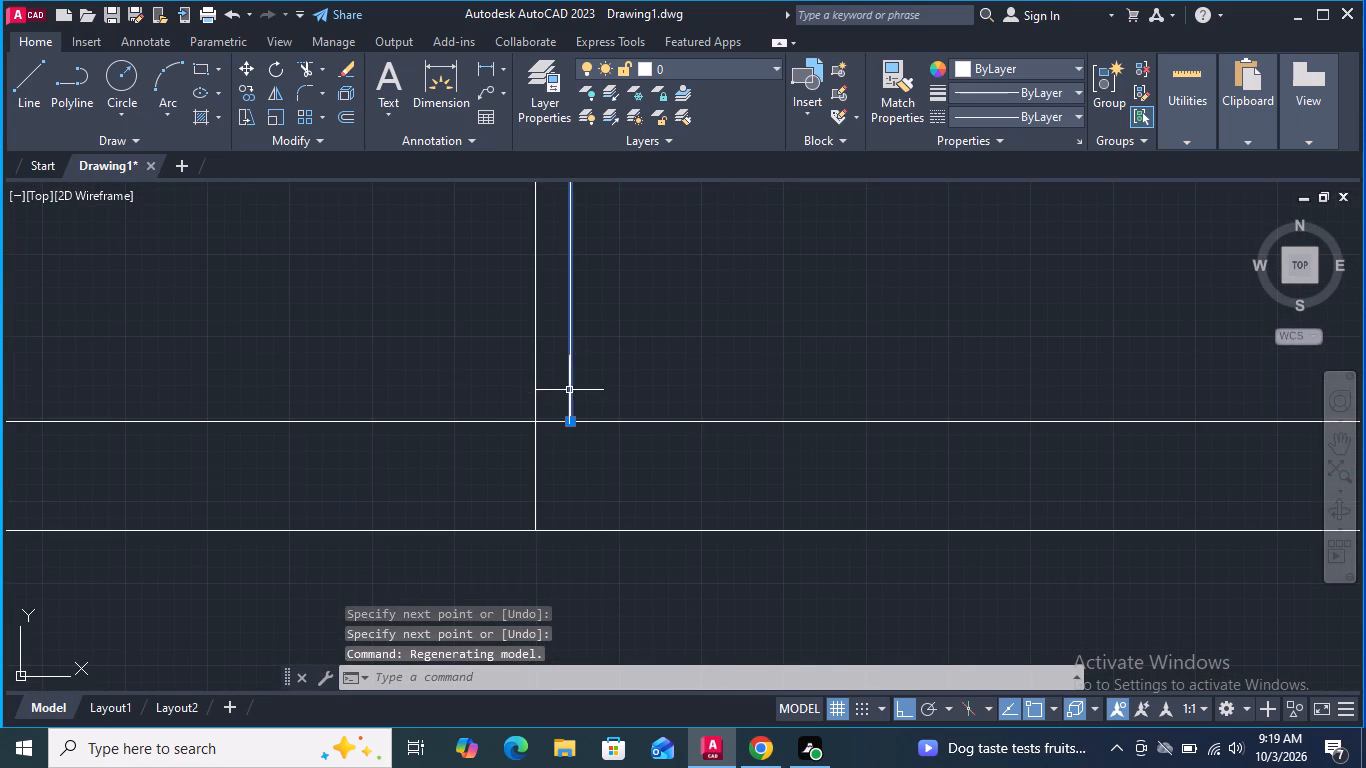
left_click(279, 94)
left_click(531, 419)
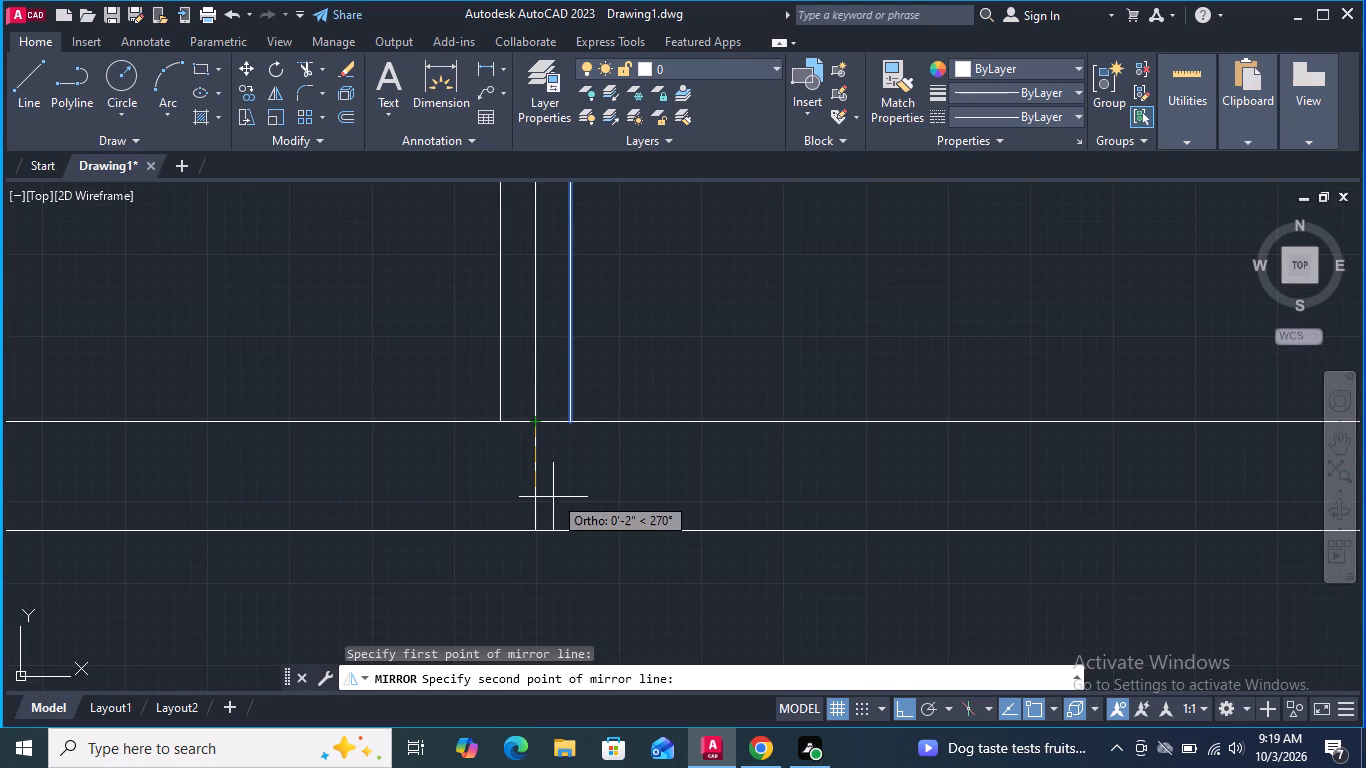
left_click(554, 499)
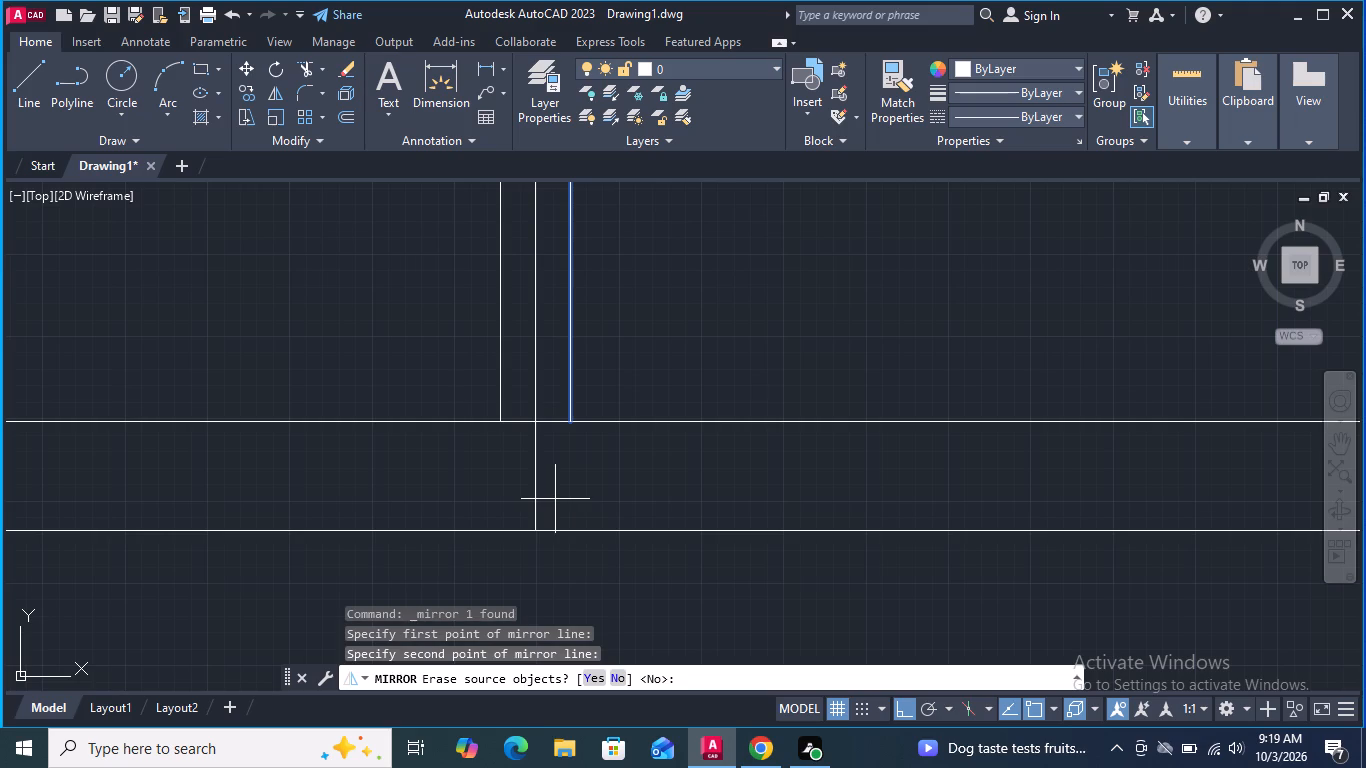
key("Return")
key("Return")
scroll(533, 581, "down", 6)
key("Escape")
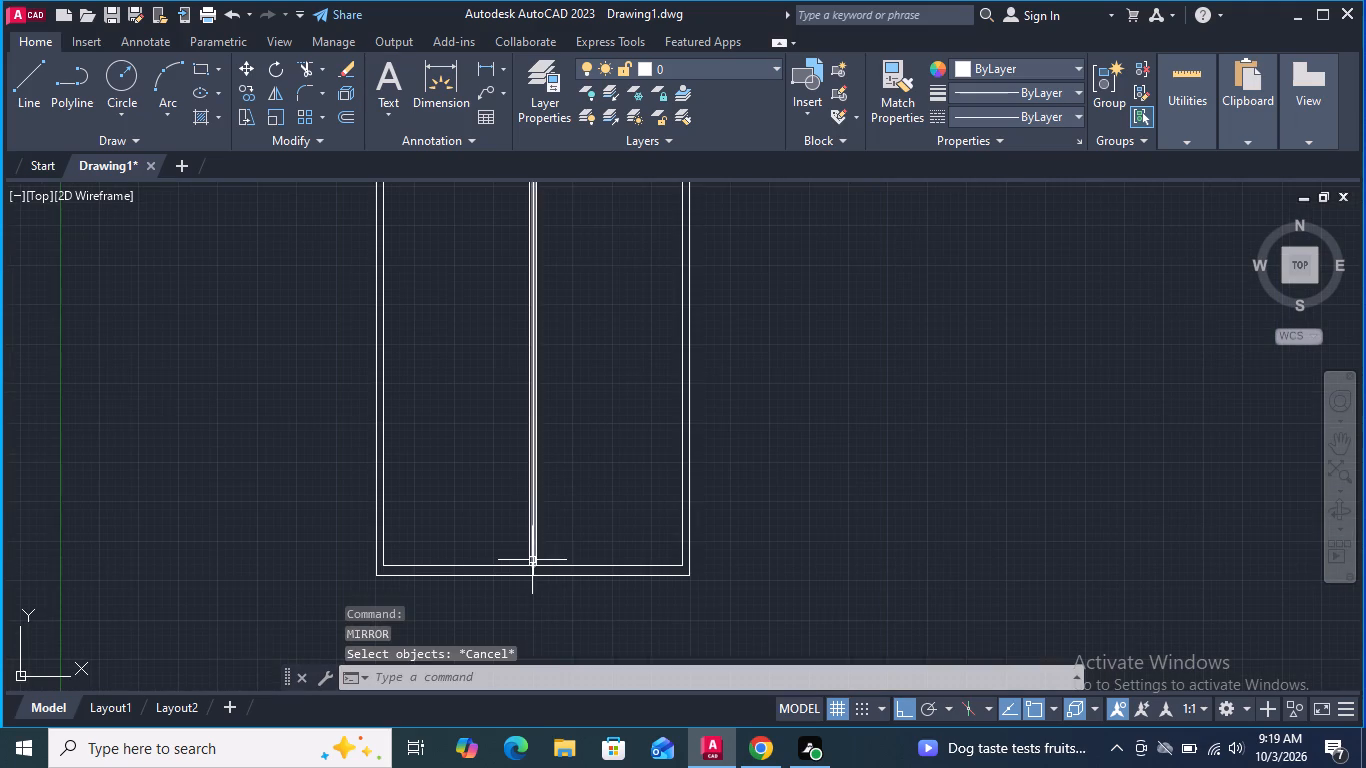
Examine the three central vertical lines at the frame's top and bottom edges and the frame as a whole.
scroll(532, 560, "down", 1)
scroll(531, 306, "up", 5)
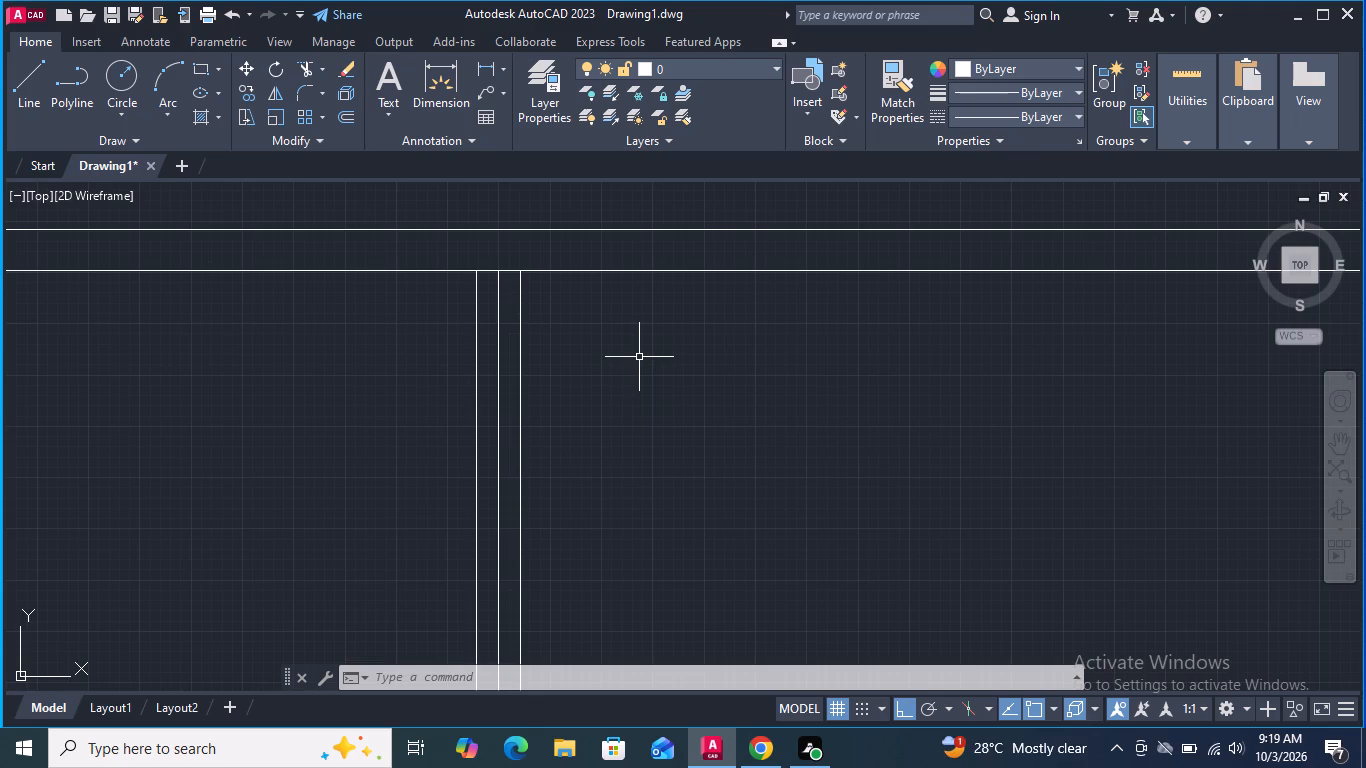
scroll(639, 357, "down", 4)
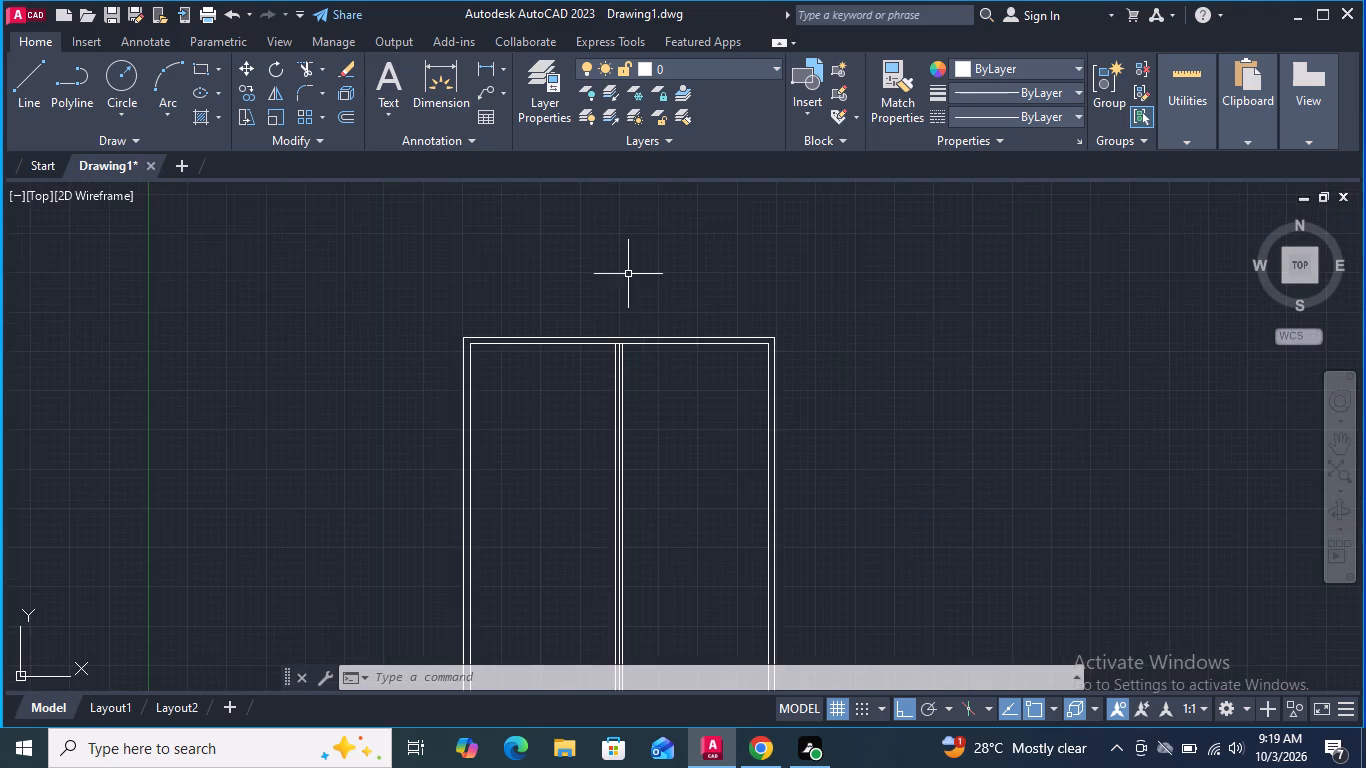
scroll(628, 270, "down", 3)
scroll(631, 349, "up", 2)
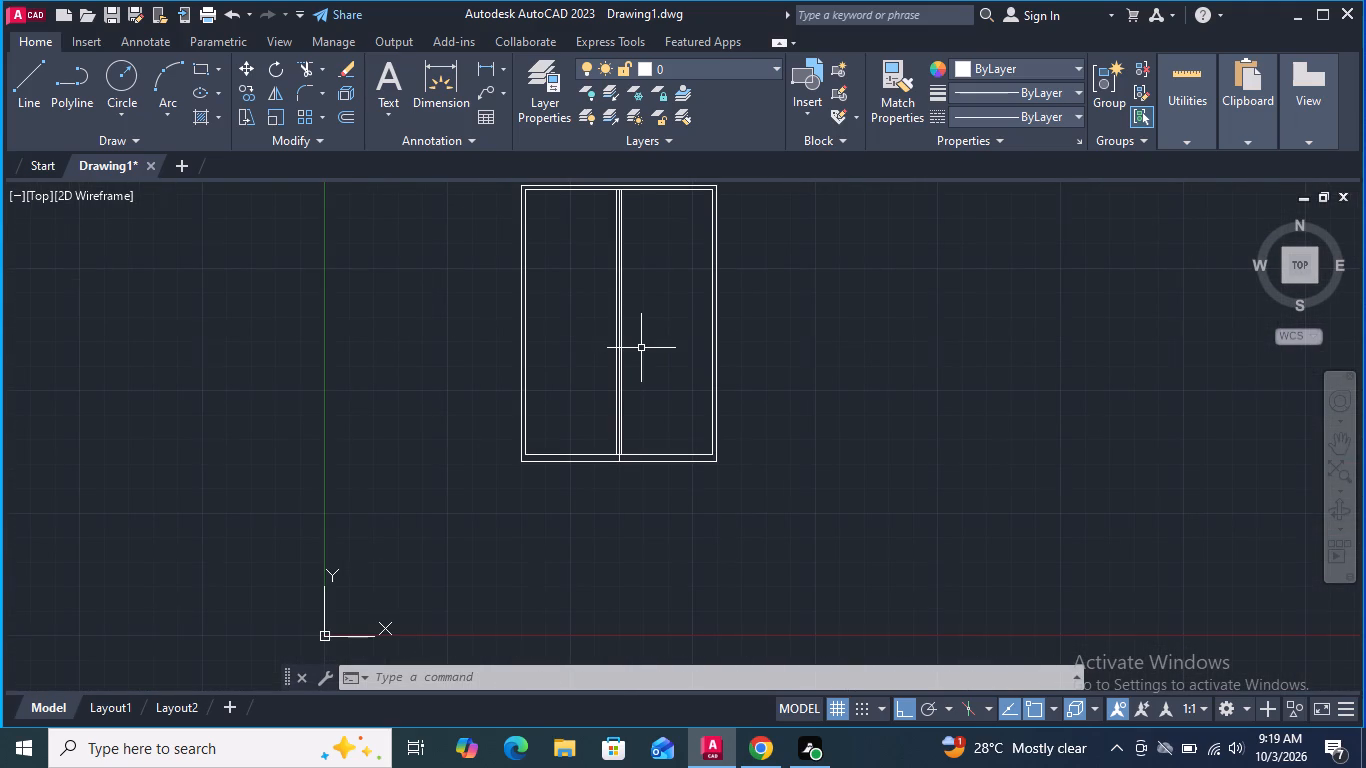
middle_click_drag(662, 362, 615, 387)
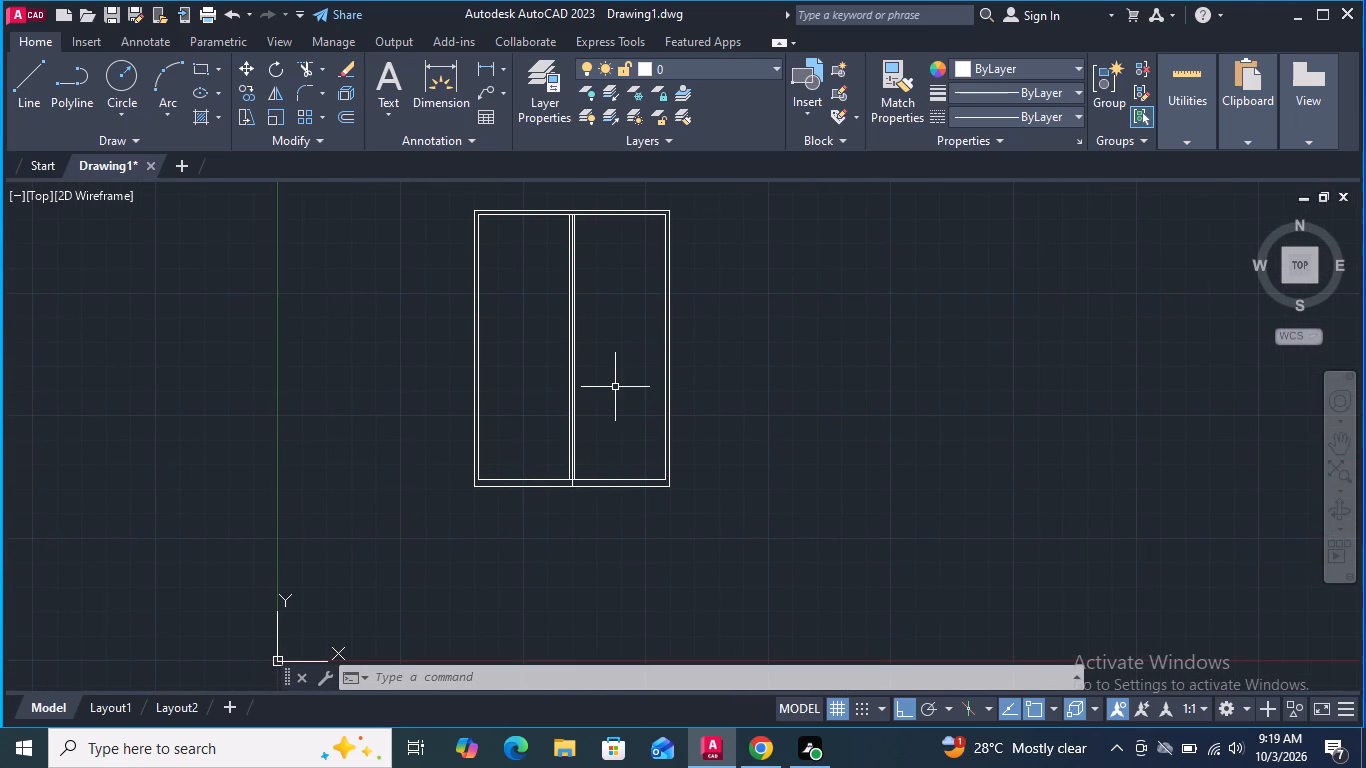
scroll(547, 477, "up", 3)
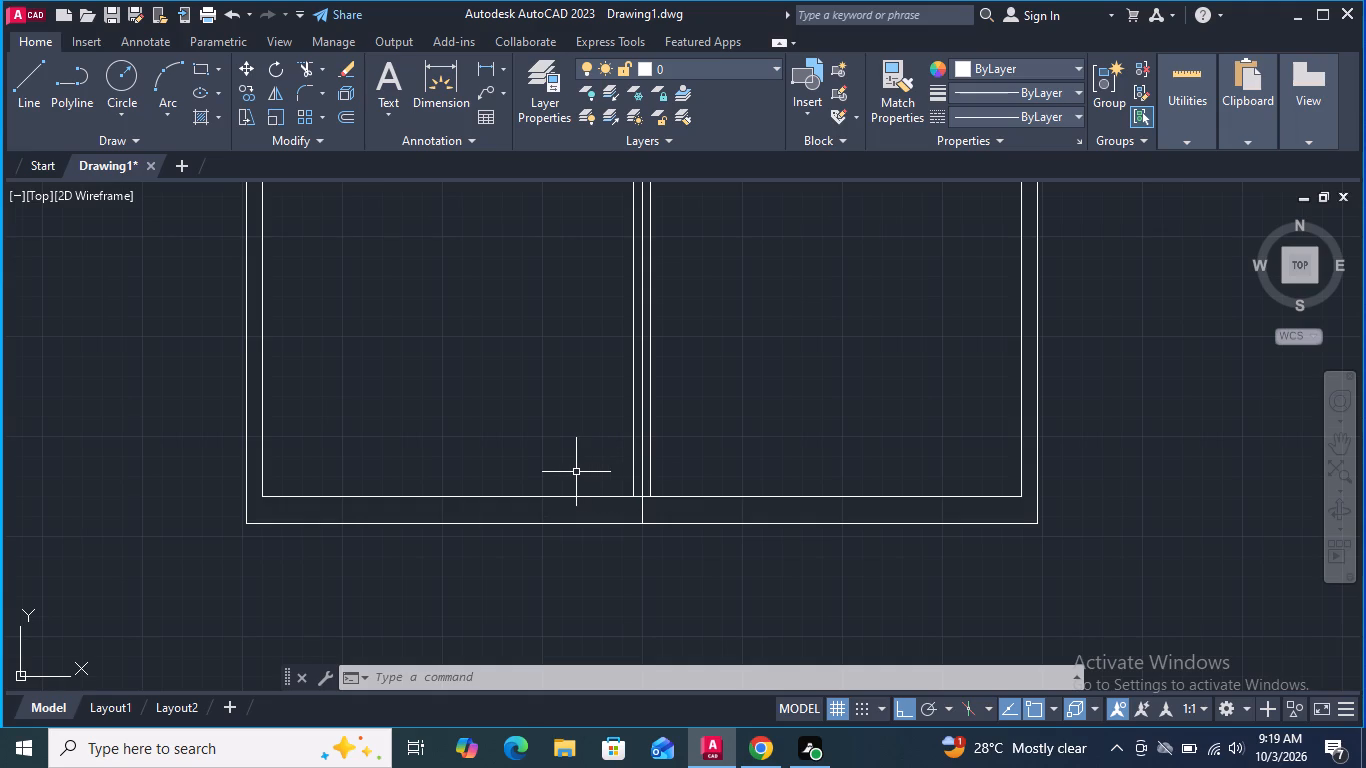
scroll(573, 512, "down", 5)
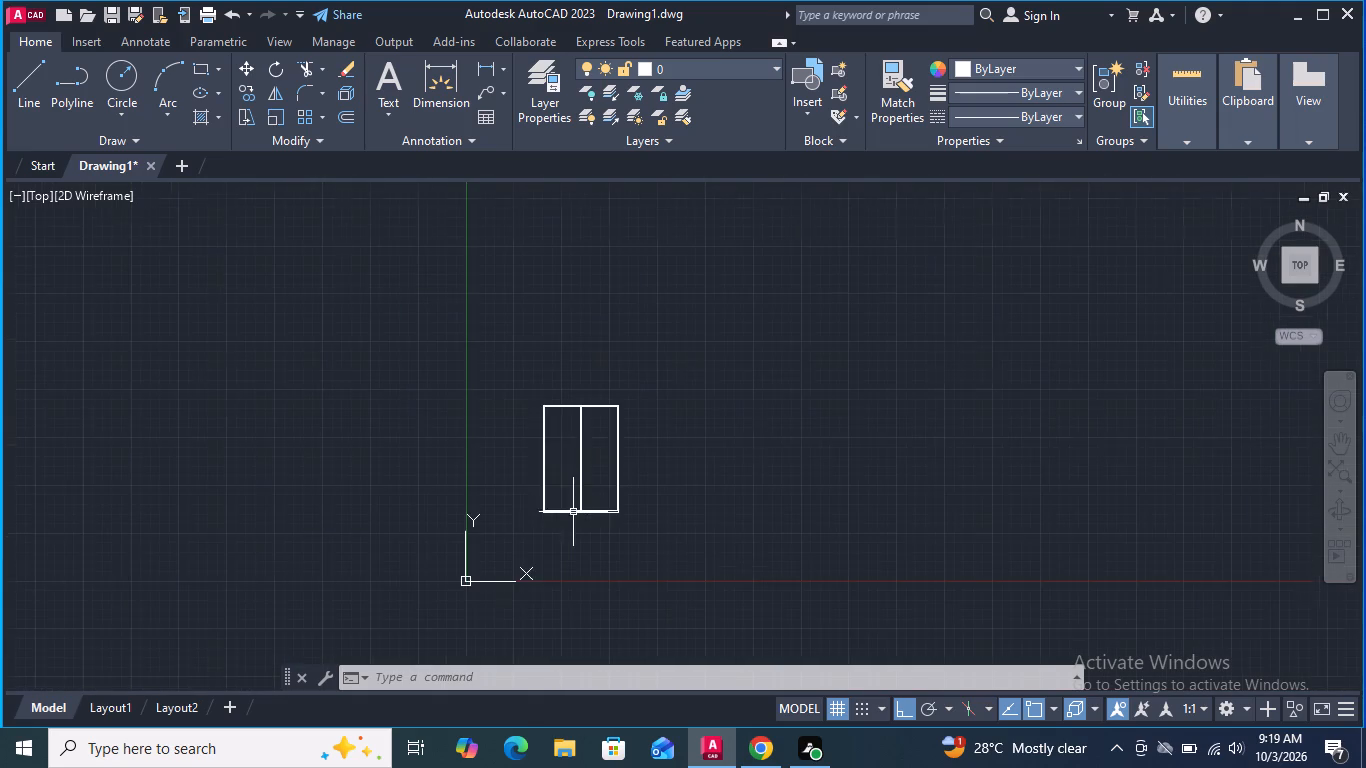
Join the inner outline, its separate bottom line and the two lines flanking the centre line.
scroll(580, 445, "up", 4)
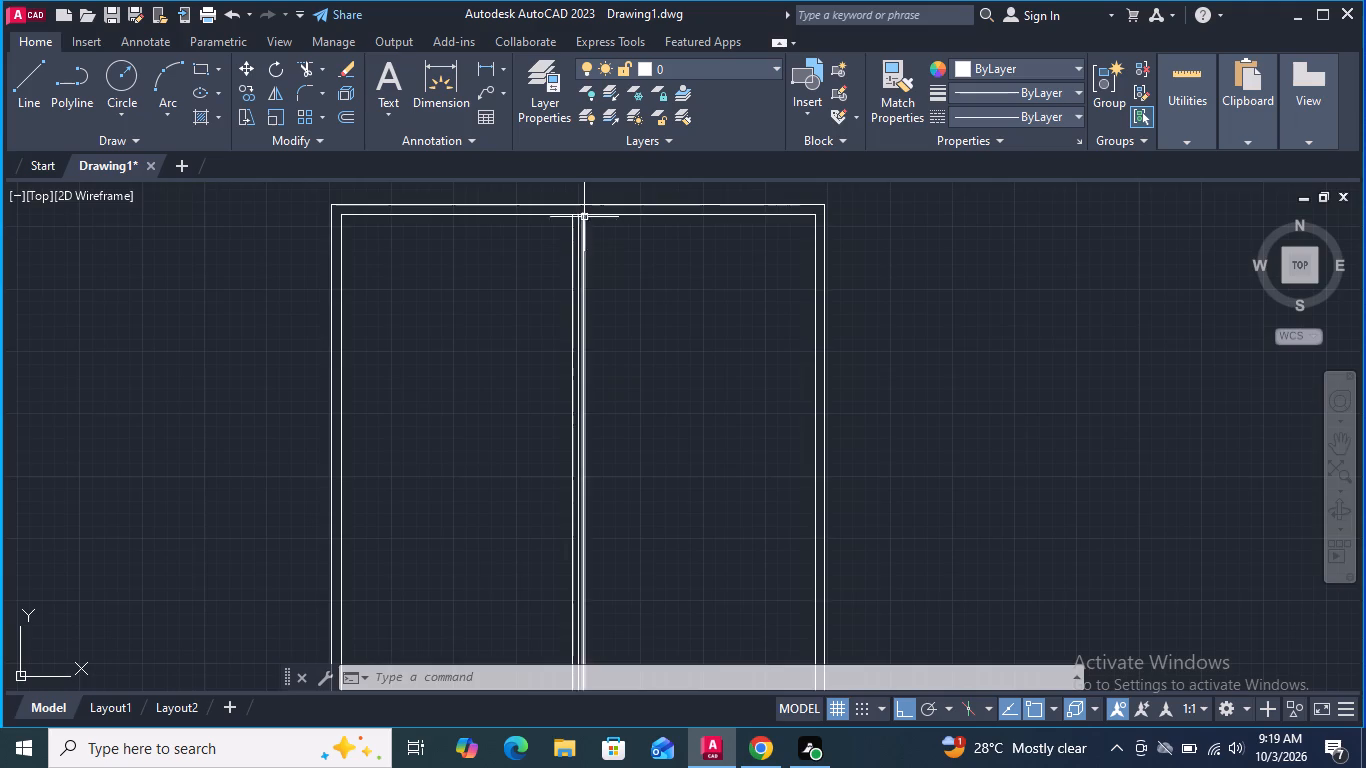
scroll(587, 212, "up", 3)
left_click(566, 233)
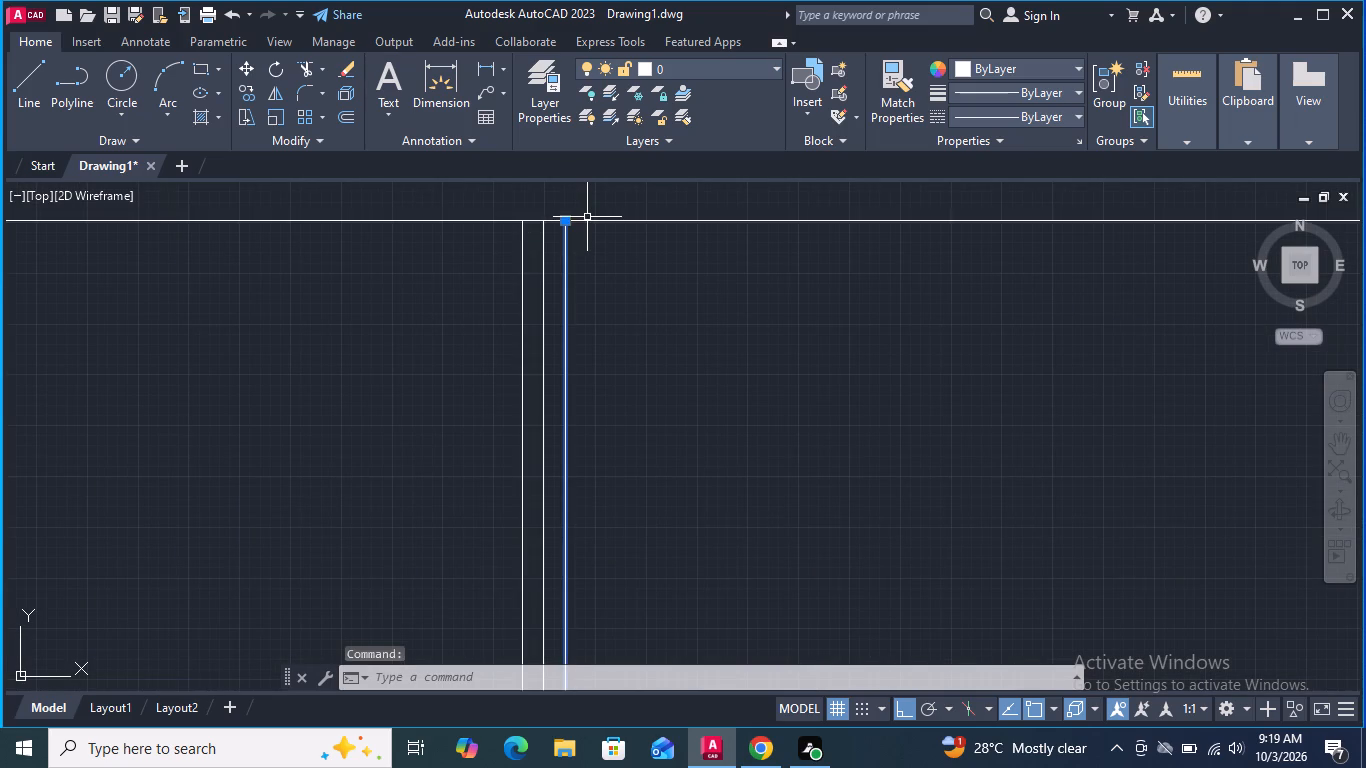
left_click(591, 223)
scroll(604, 238, "down", 4)
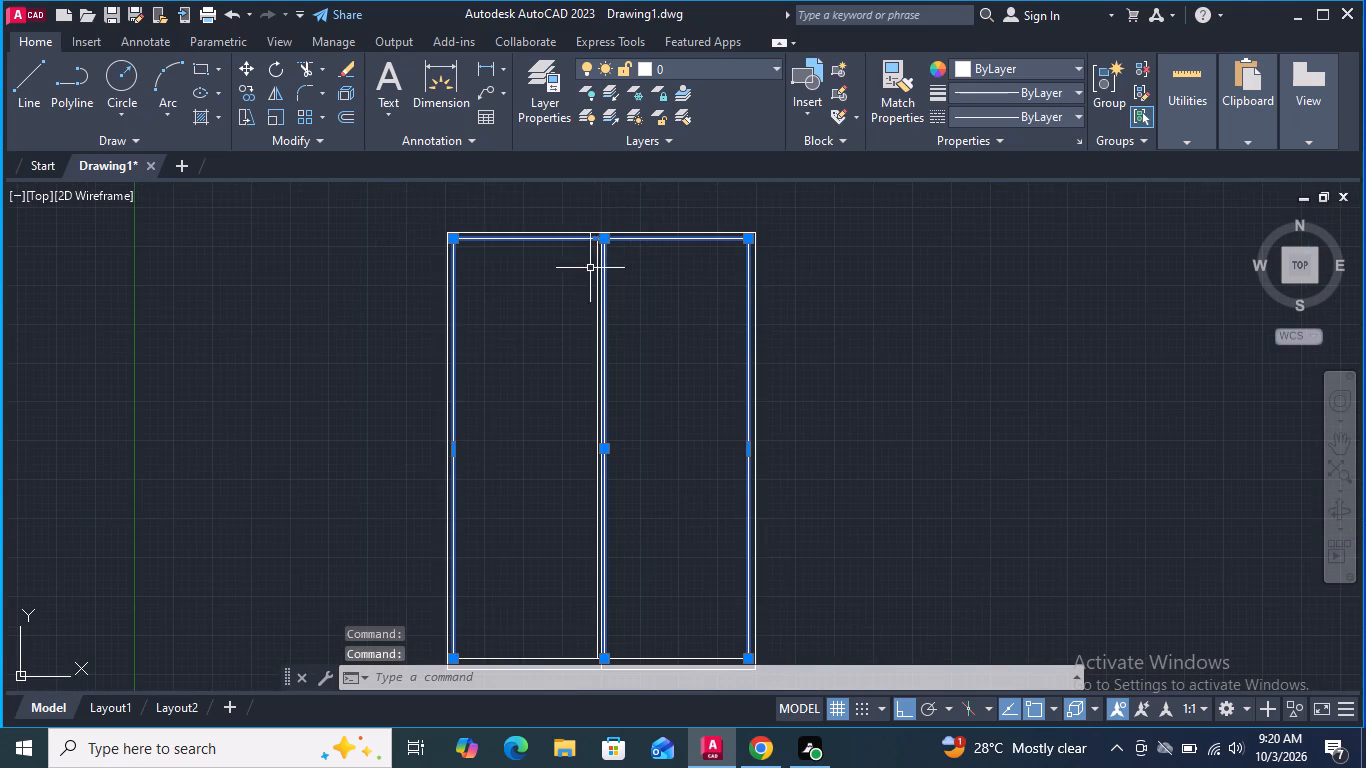
scroll(590, 268, "up", 4)
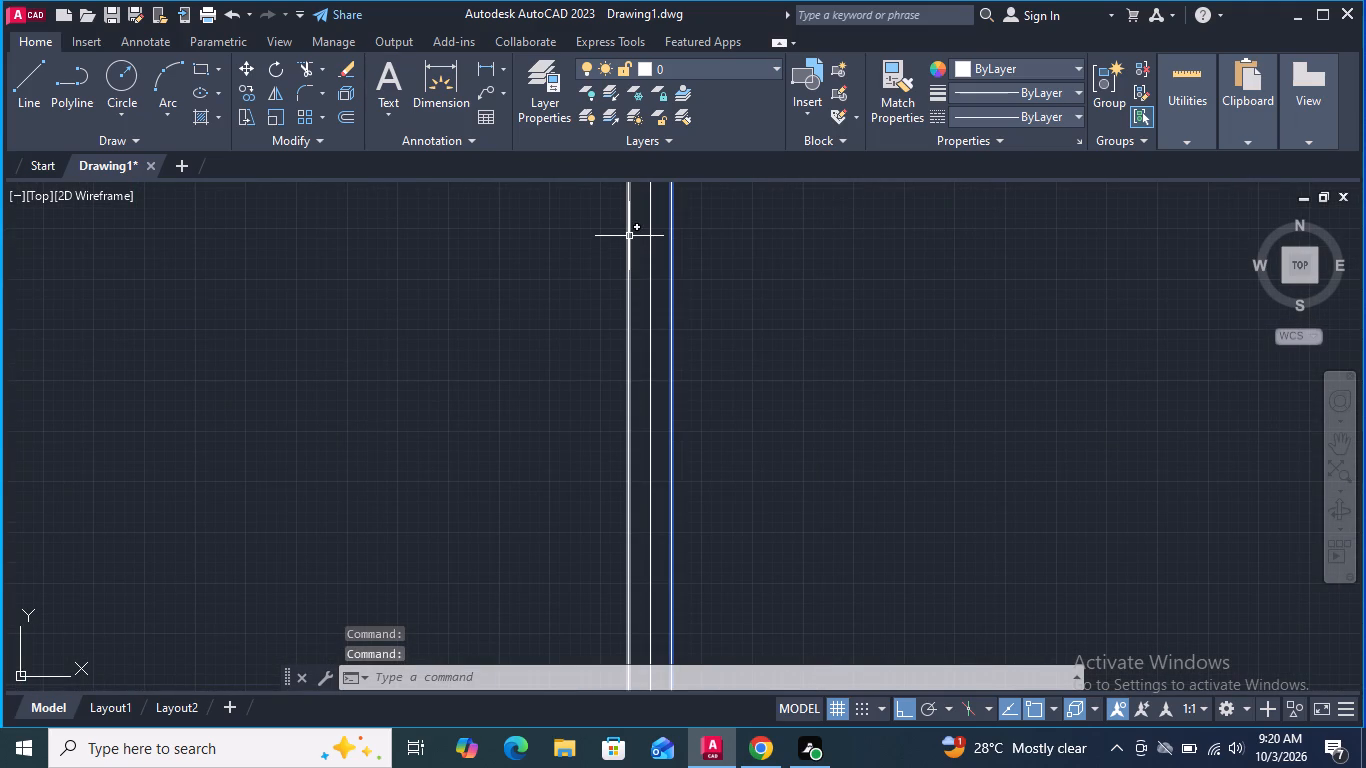
left_click(629, 236)
scroll(573, 264, "down", 5)
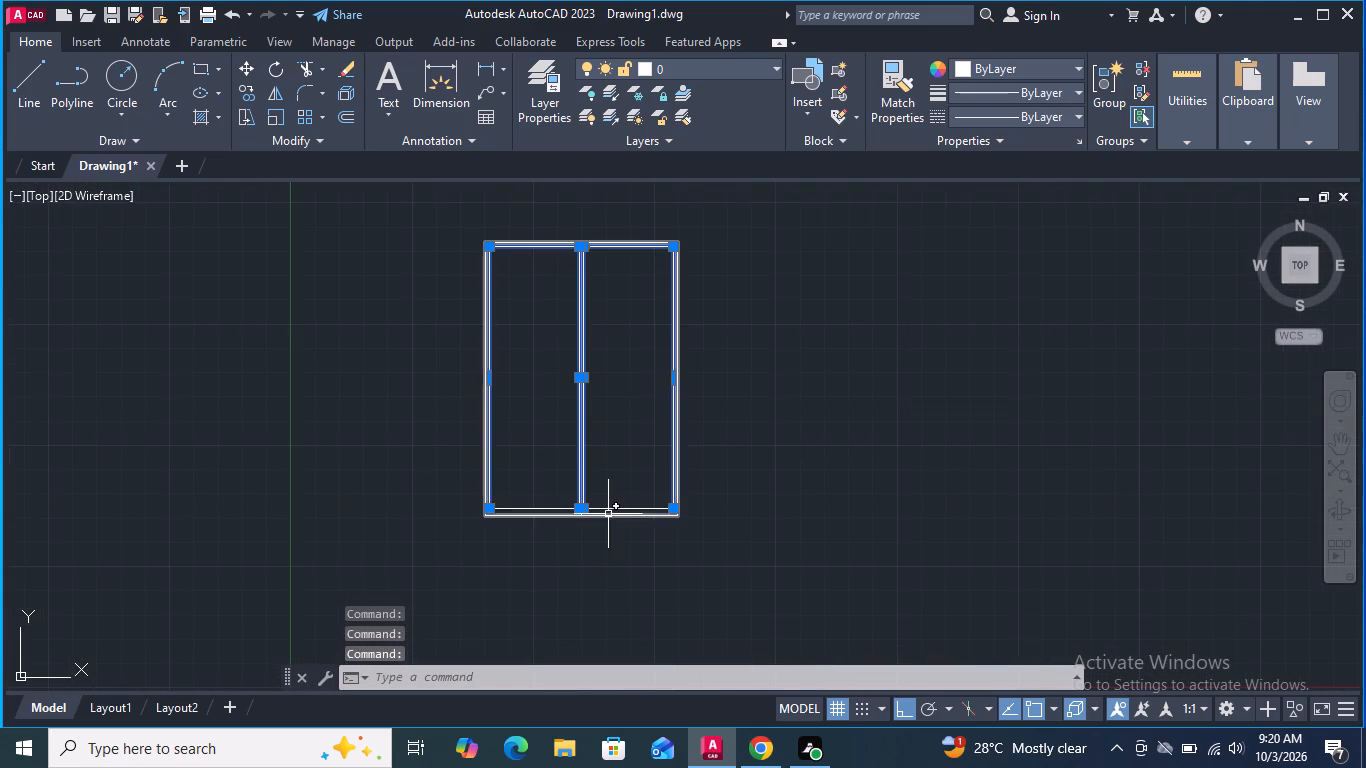
scroll(608, 514, "up", 4)
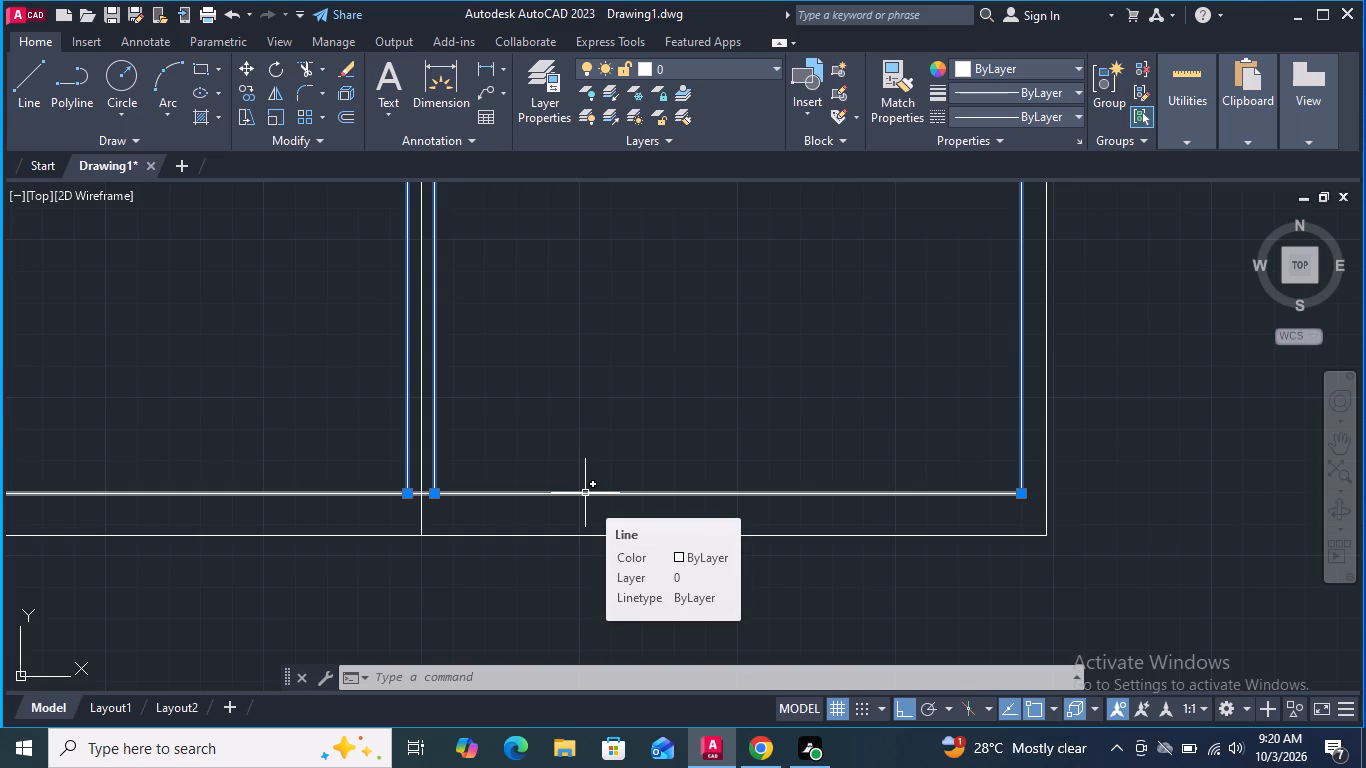
left_click(585, 493)
key("j")
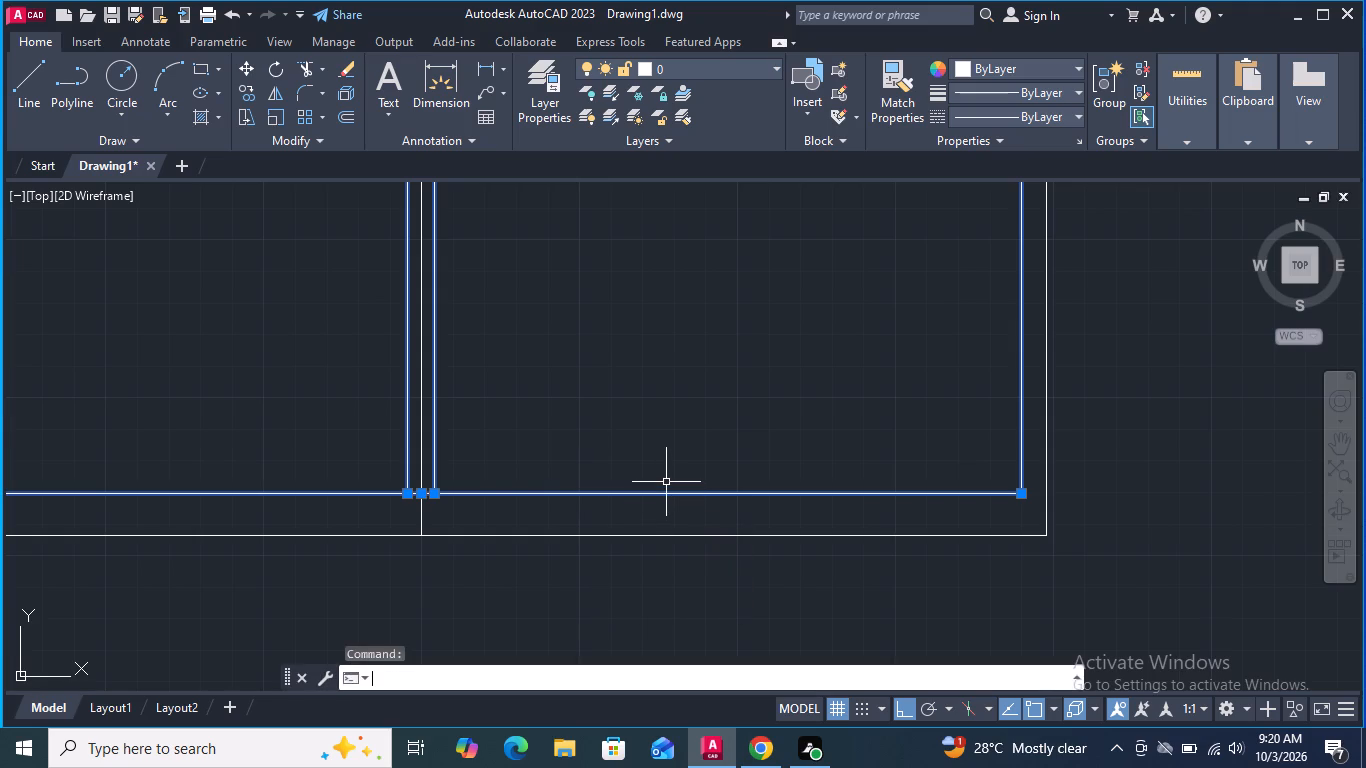
key("Return")
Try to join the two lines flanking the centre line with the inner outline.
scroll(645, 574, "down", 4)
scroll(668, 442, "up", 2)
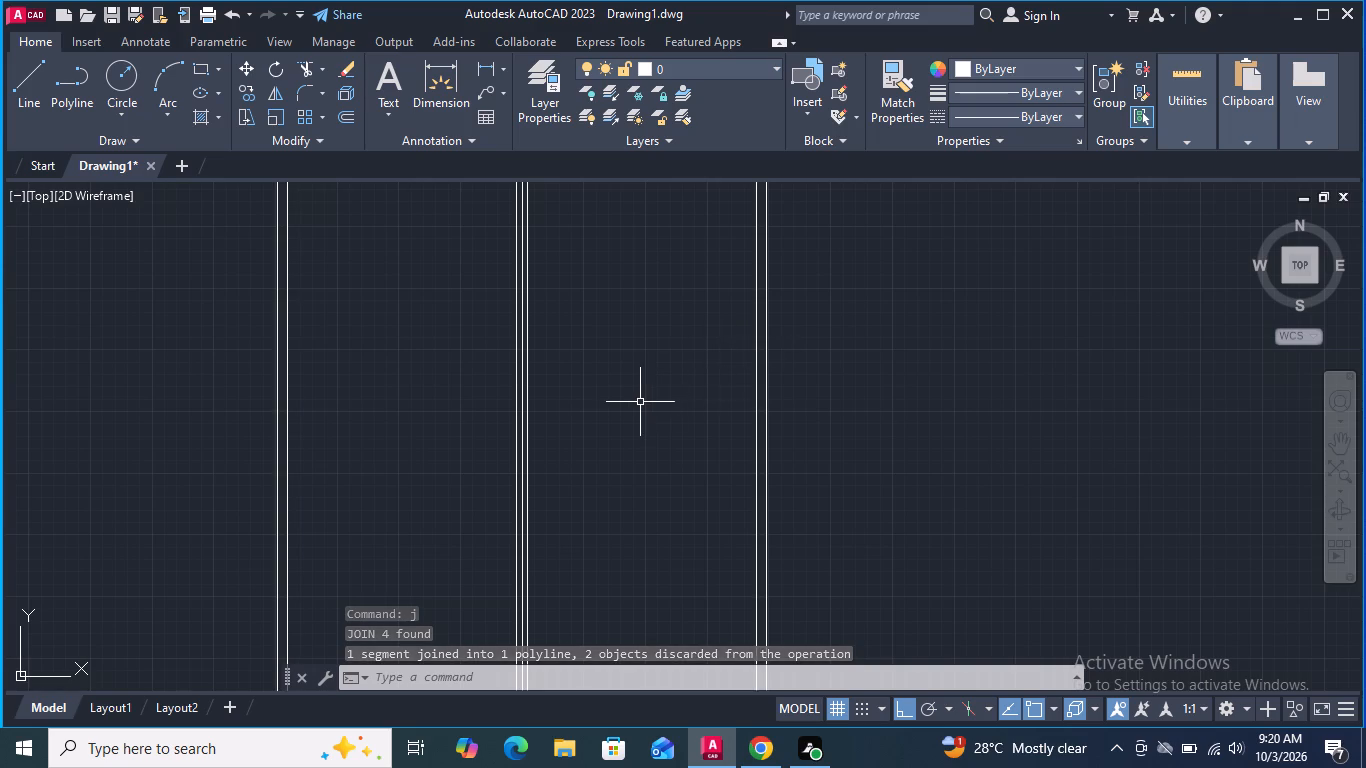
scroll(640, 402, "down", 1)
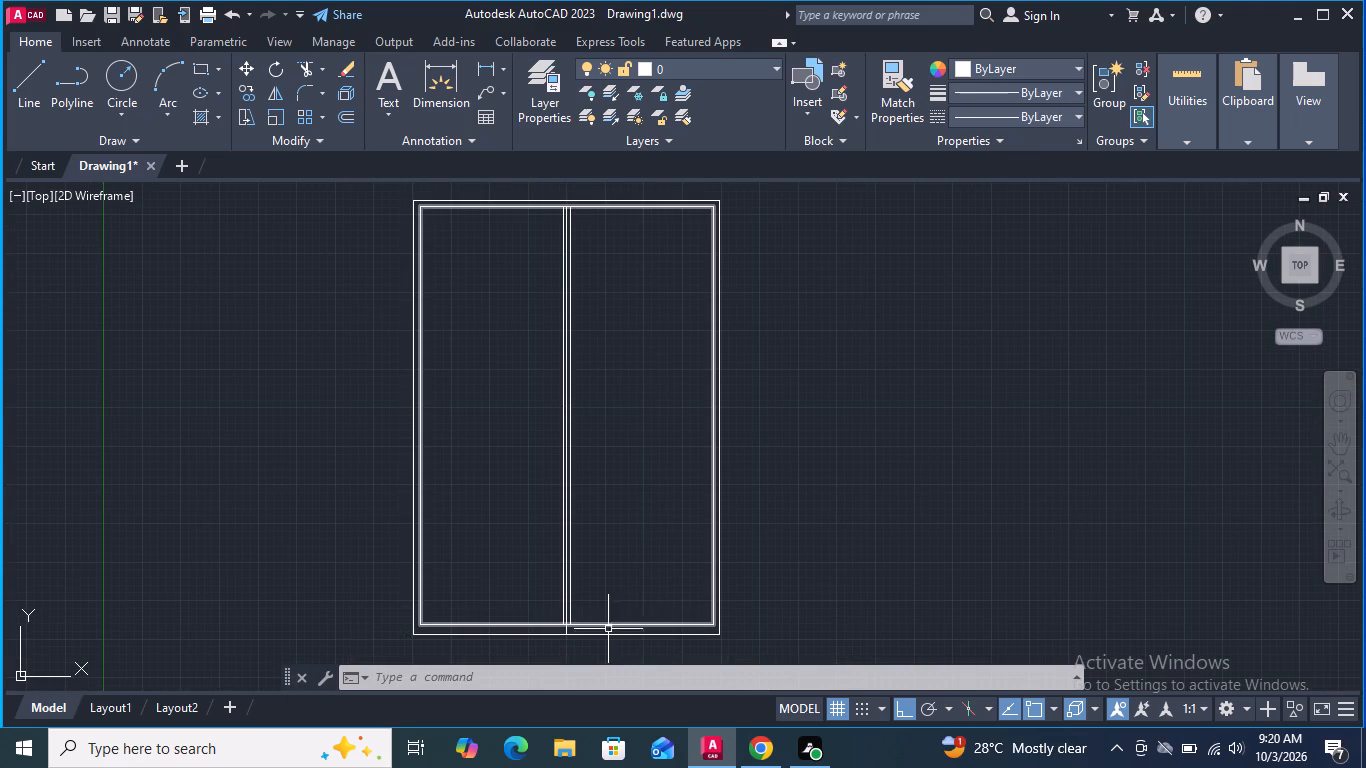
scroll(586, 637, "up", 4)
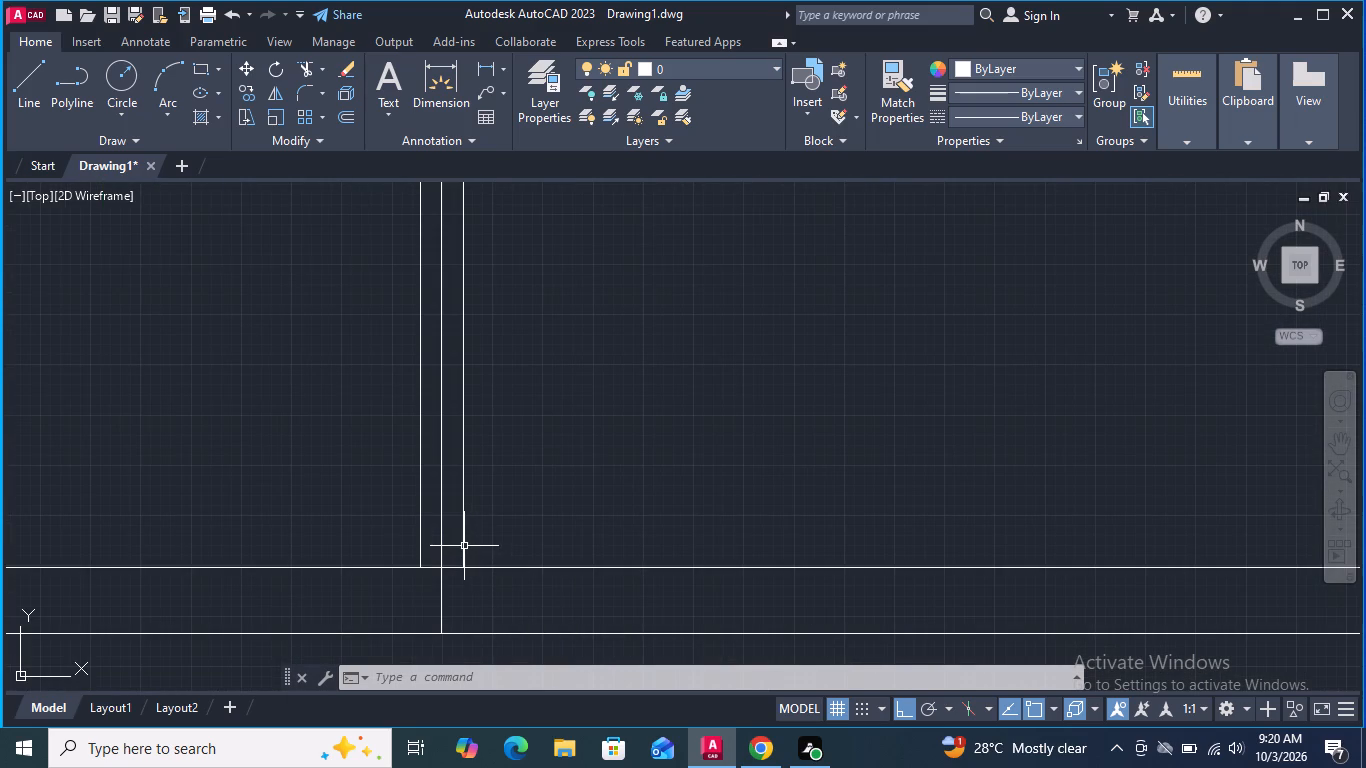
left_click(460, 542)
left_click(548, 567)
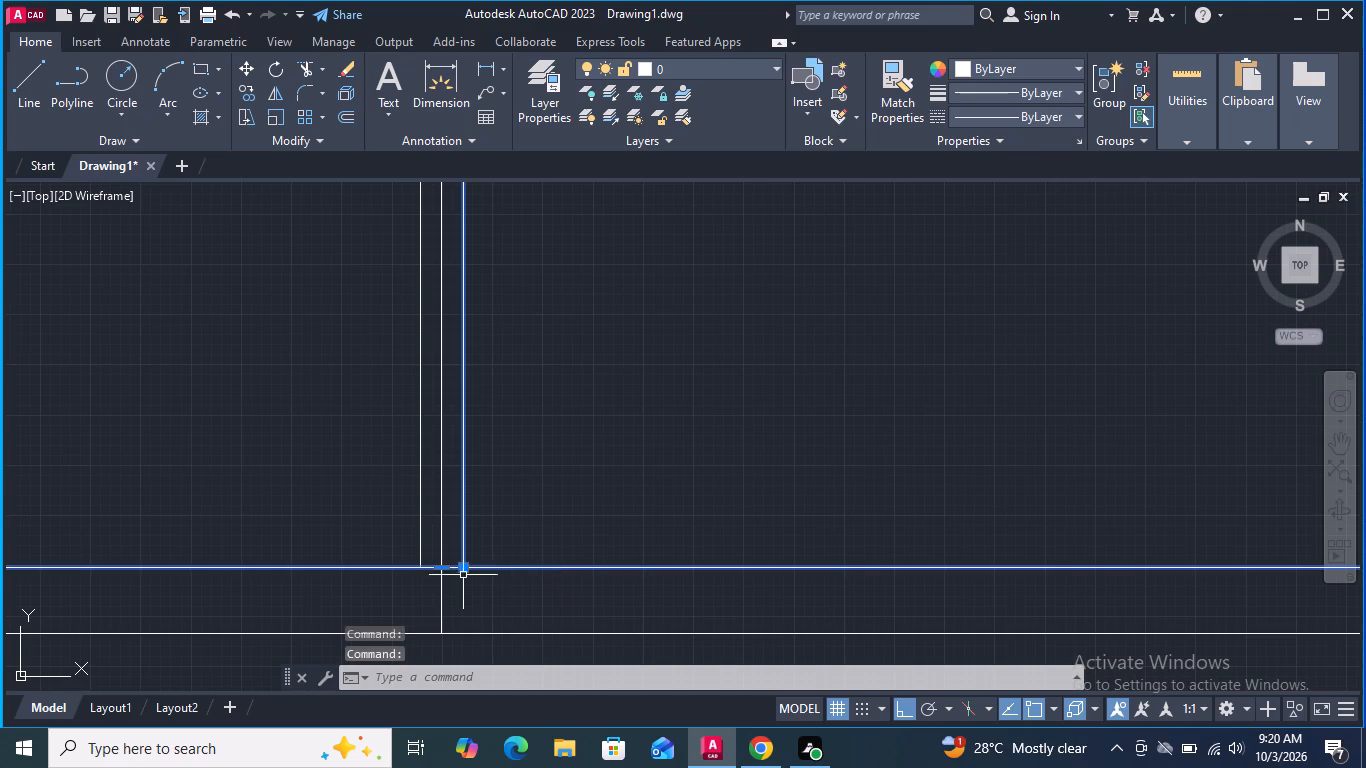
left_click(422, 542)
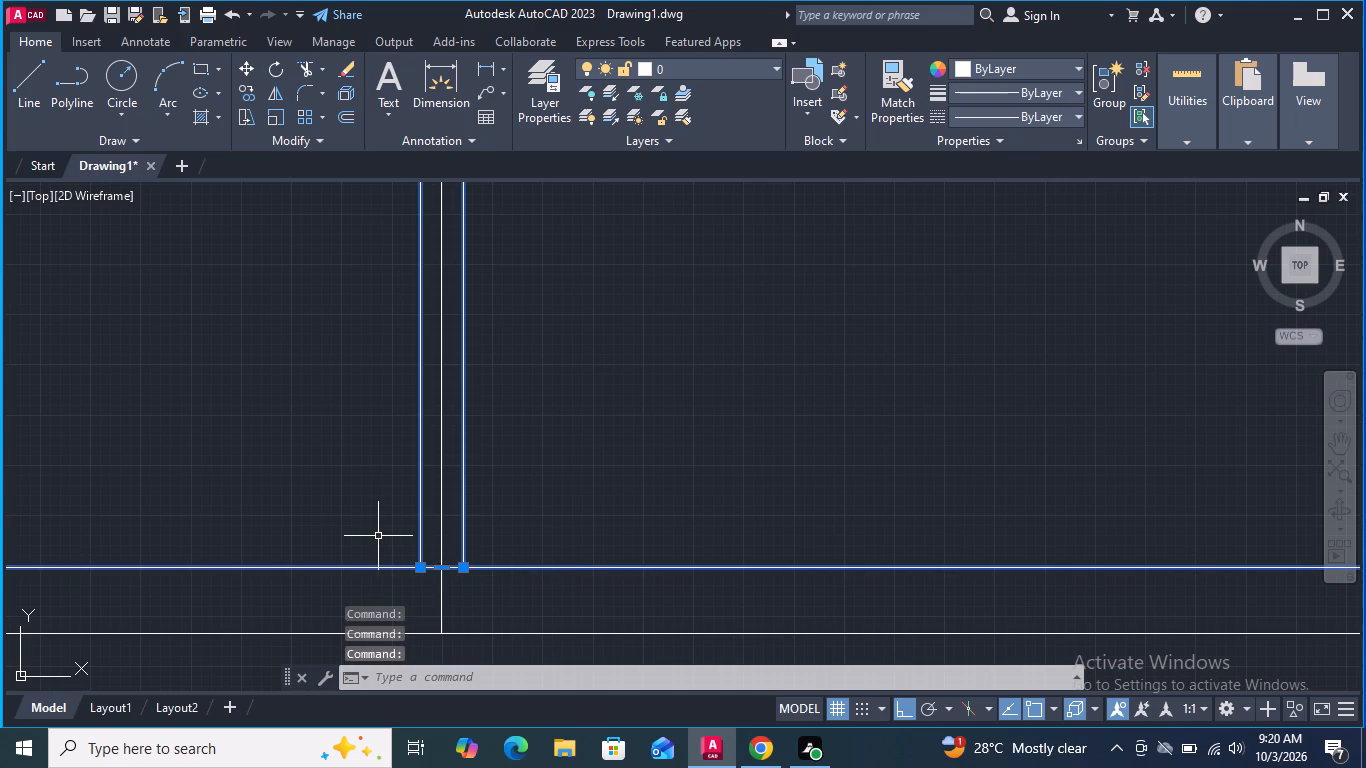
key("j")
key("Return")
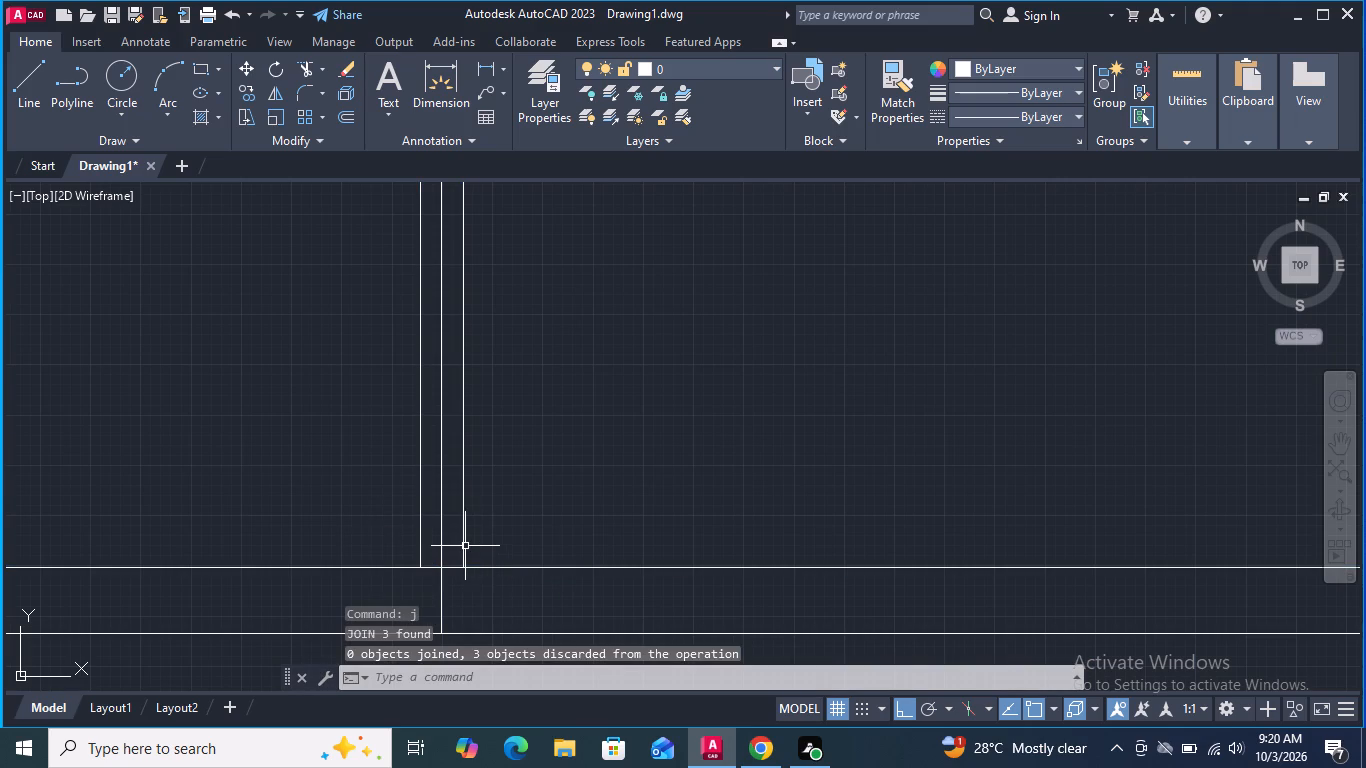
Offset the joined inner outline 6" inward.
scroll(472, 609, "down", 4)
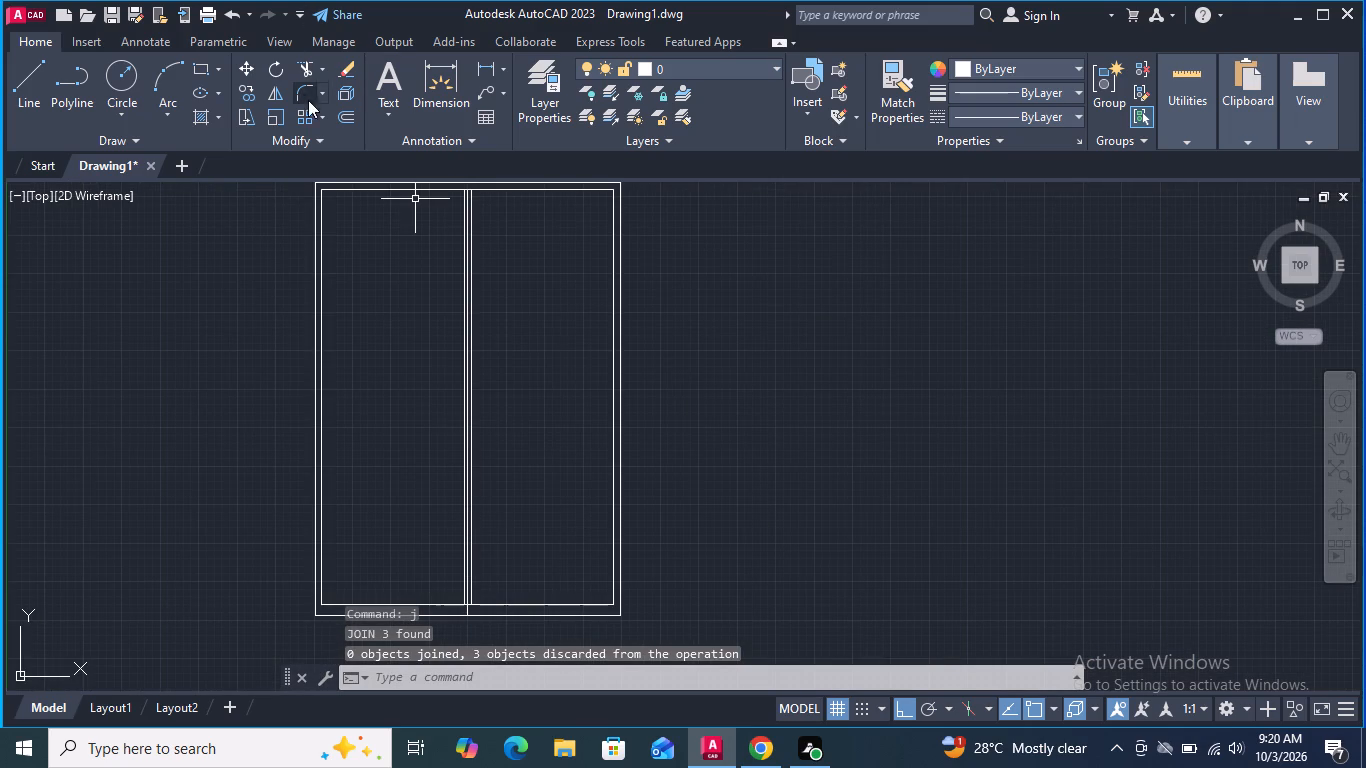
left_click(354, 119)
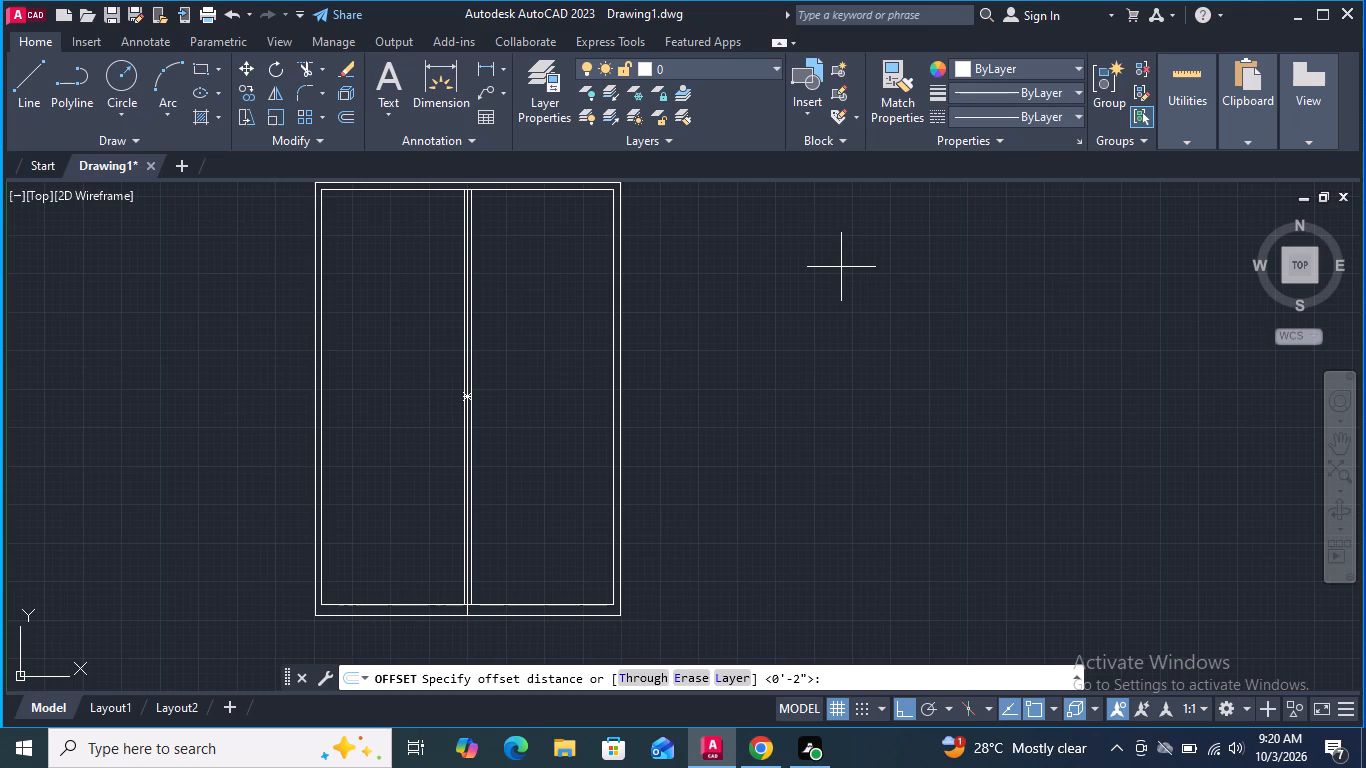
type("6\"")
key("Return")
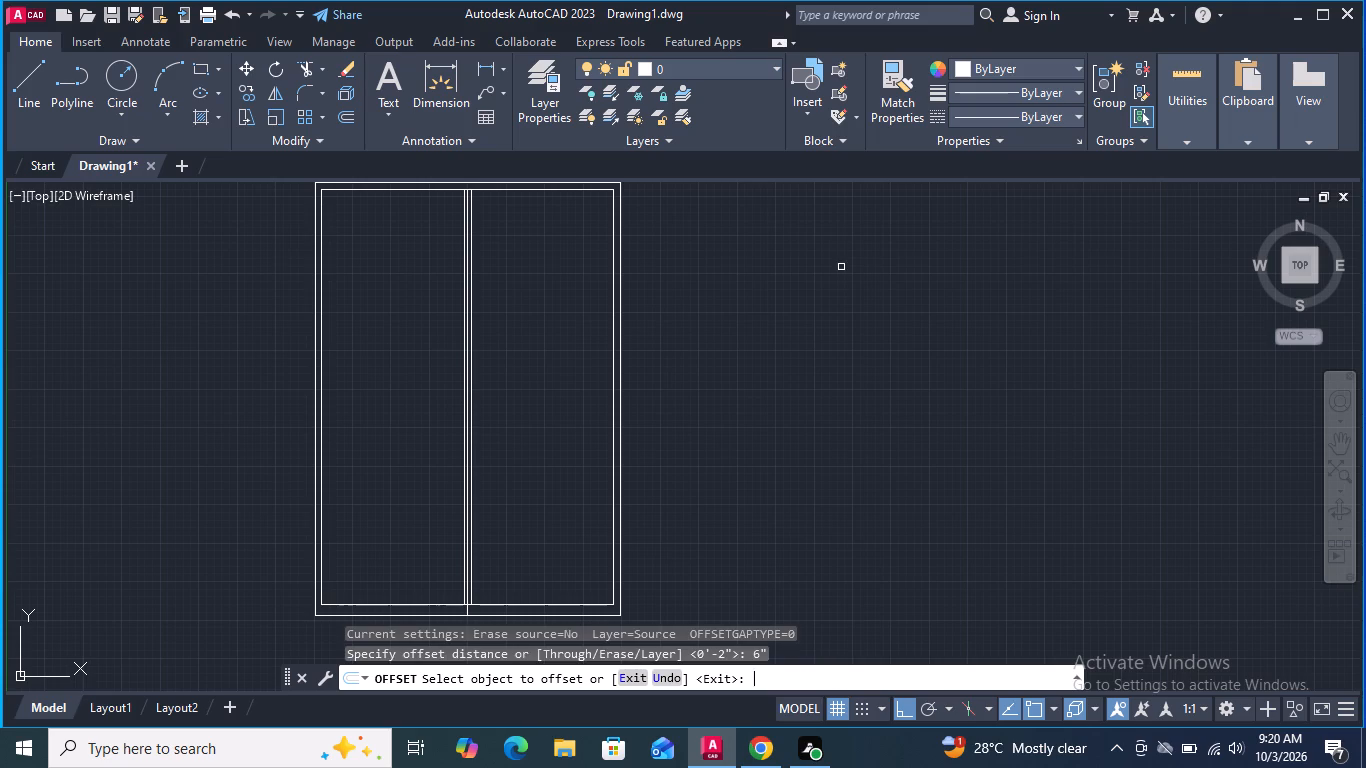
left_click(611, 328)
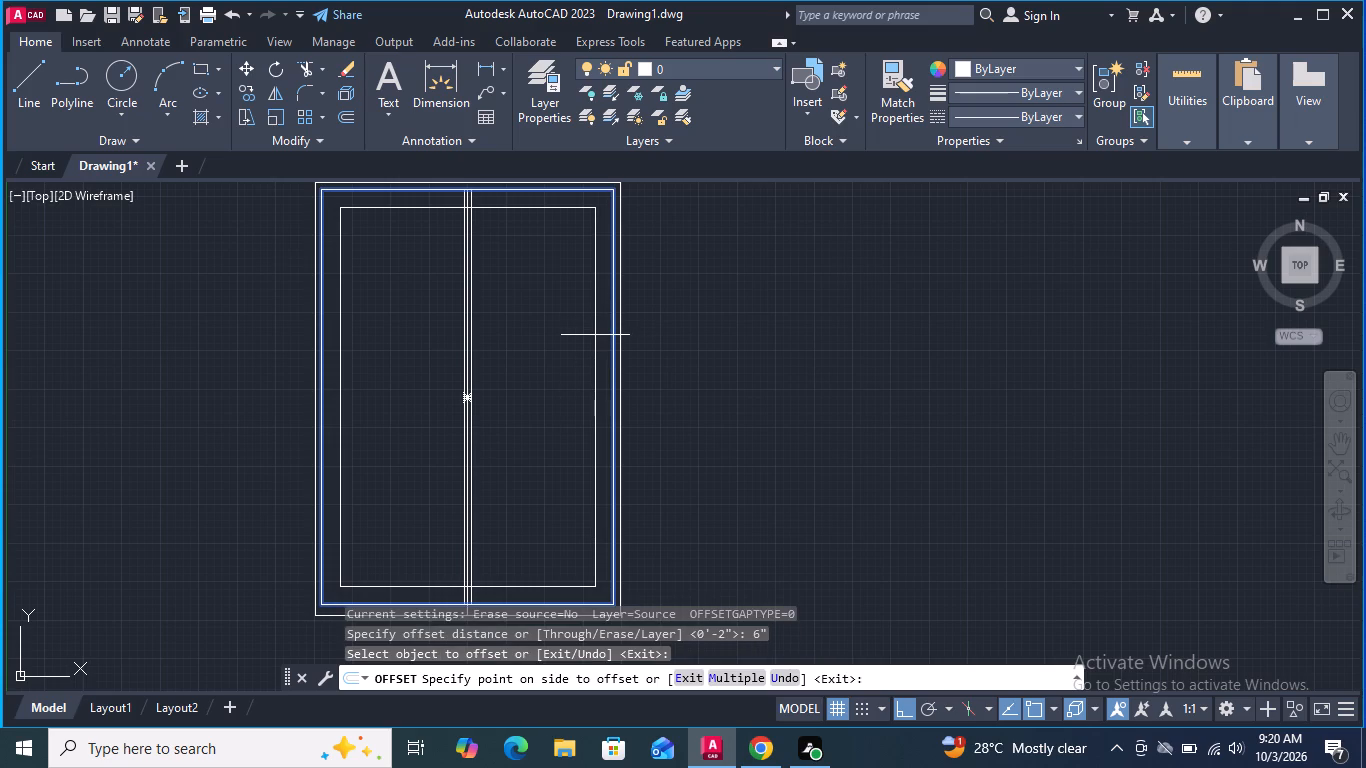
left_click(594, 335)
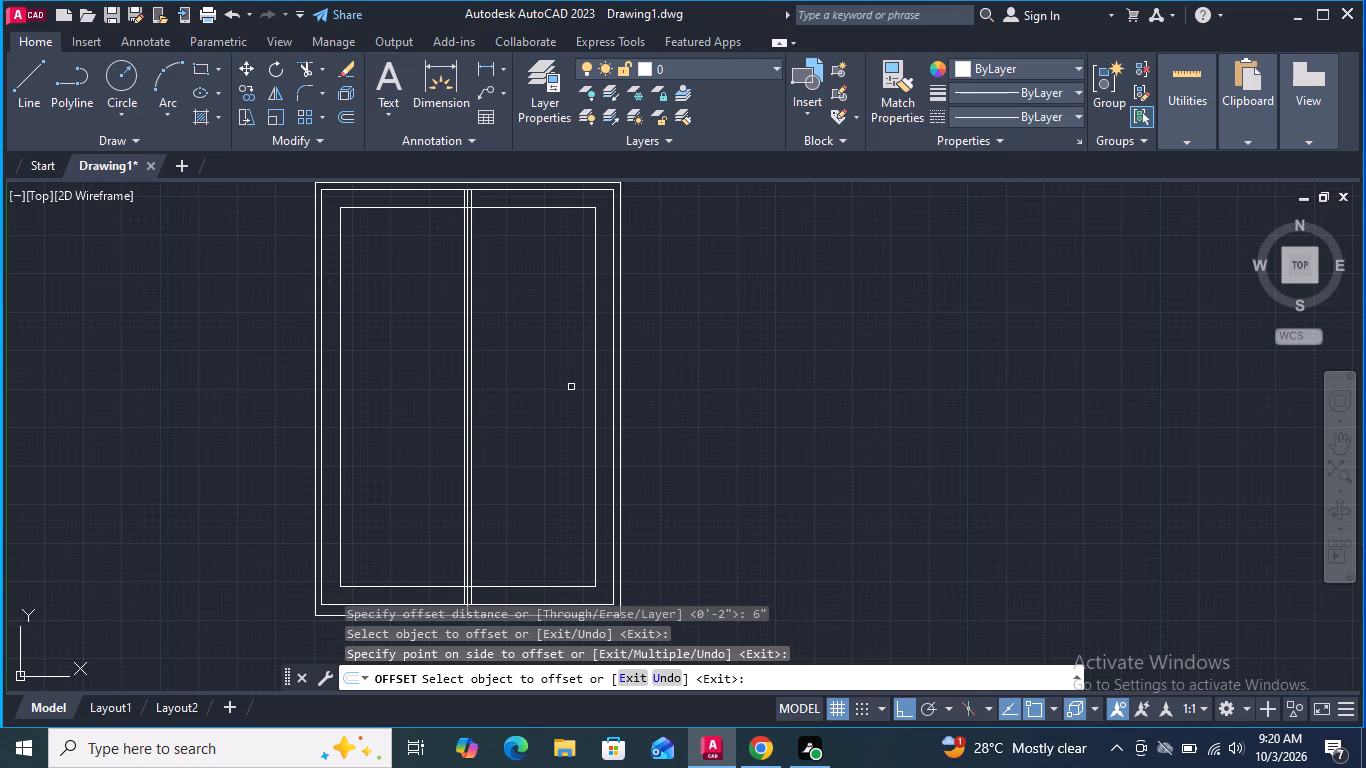
key("space")
scroll(576, 321, "down", 2)
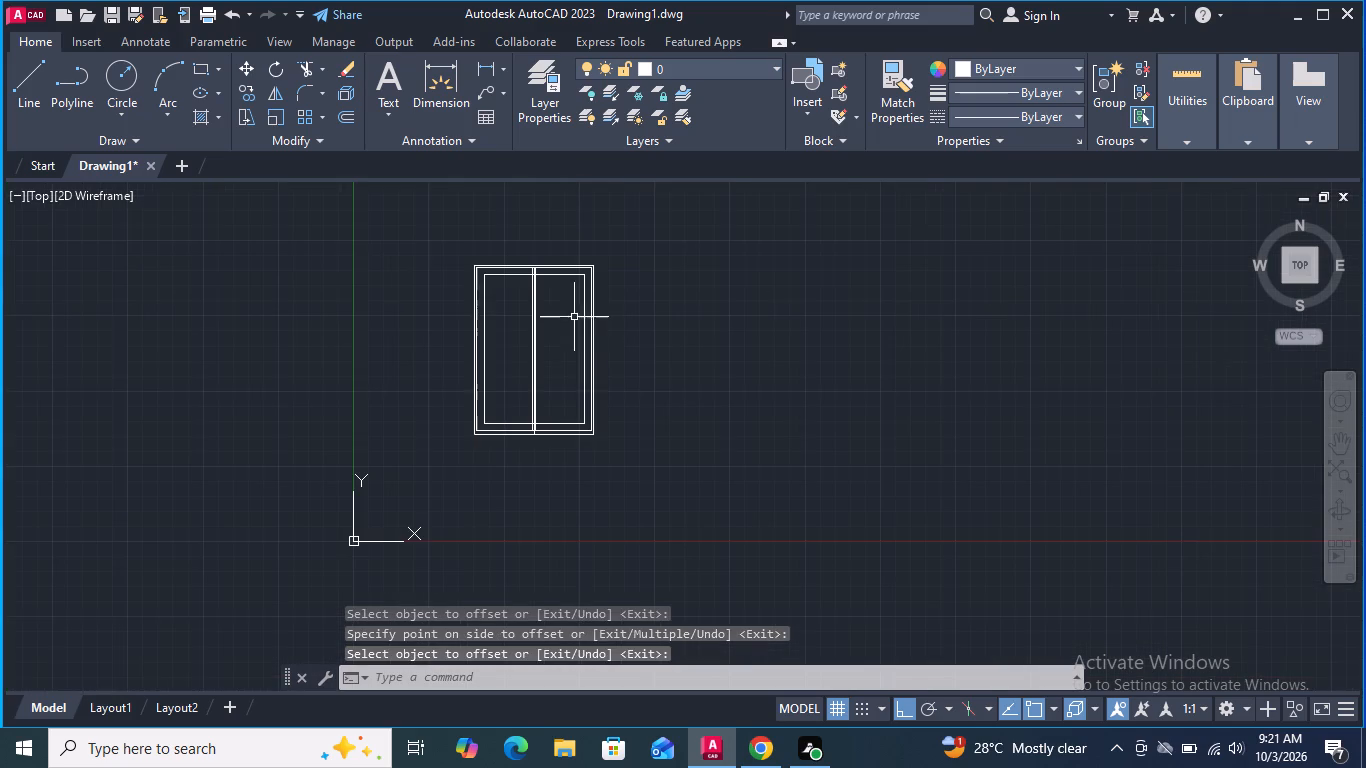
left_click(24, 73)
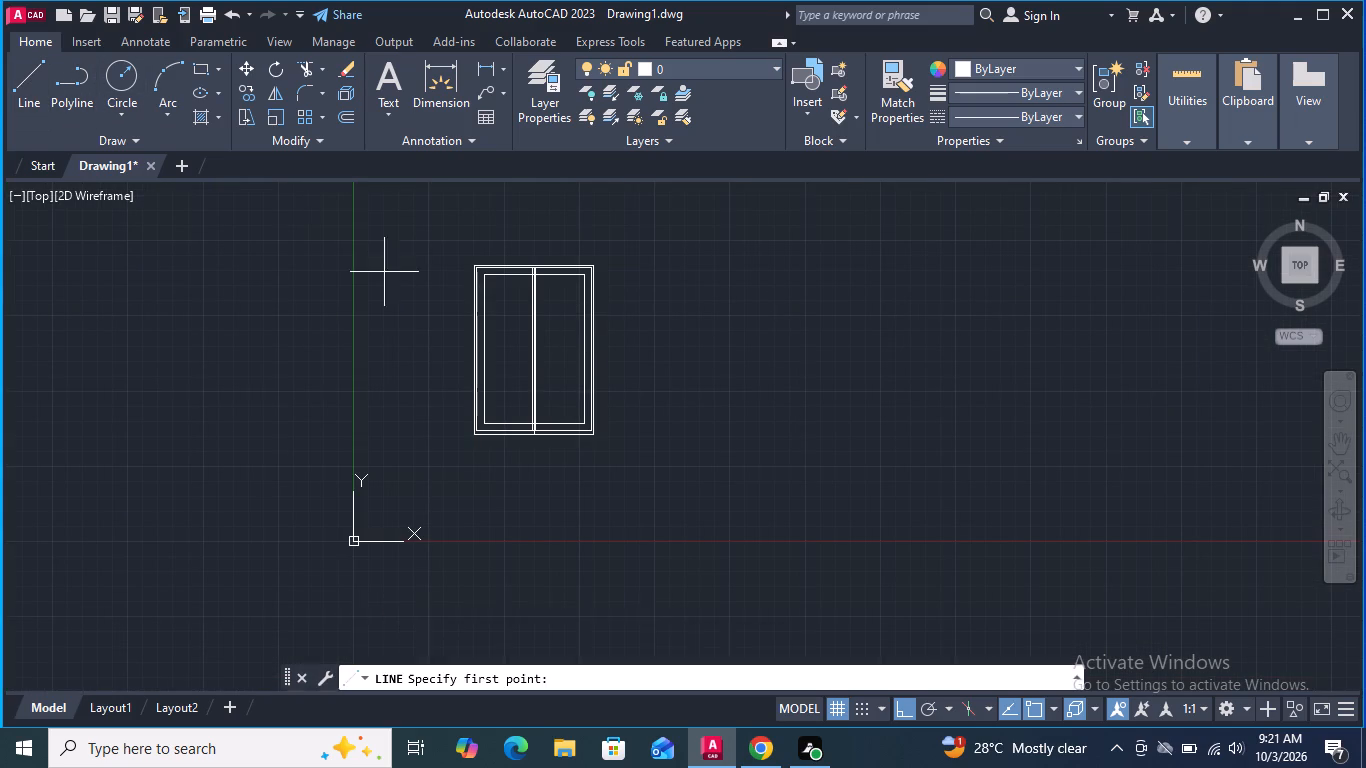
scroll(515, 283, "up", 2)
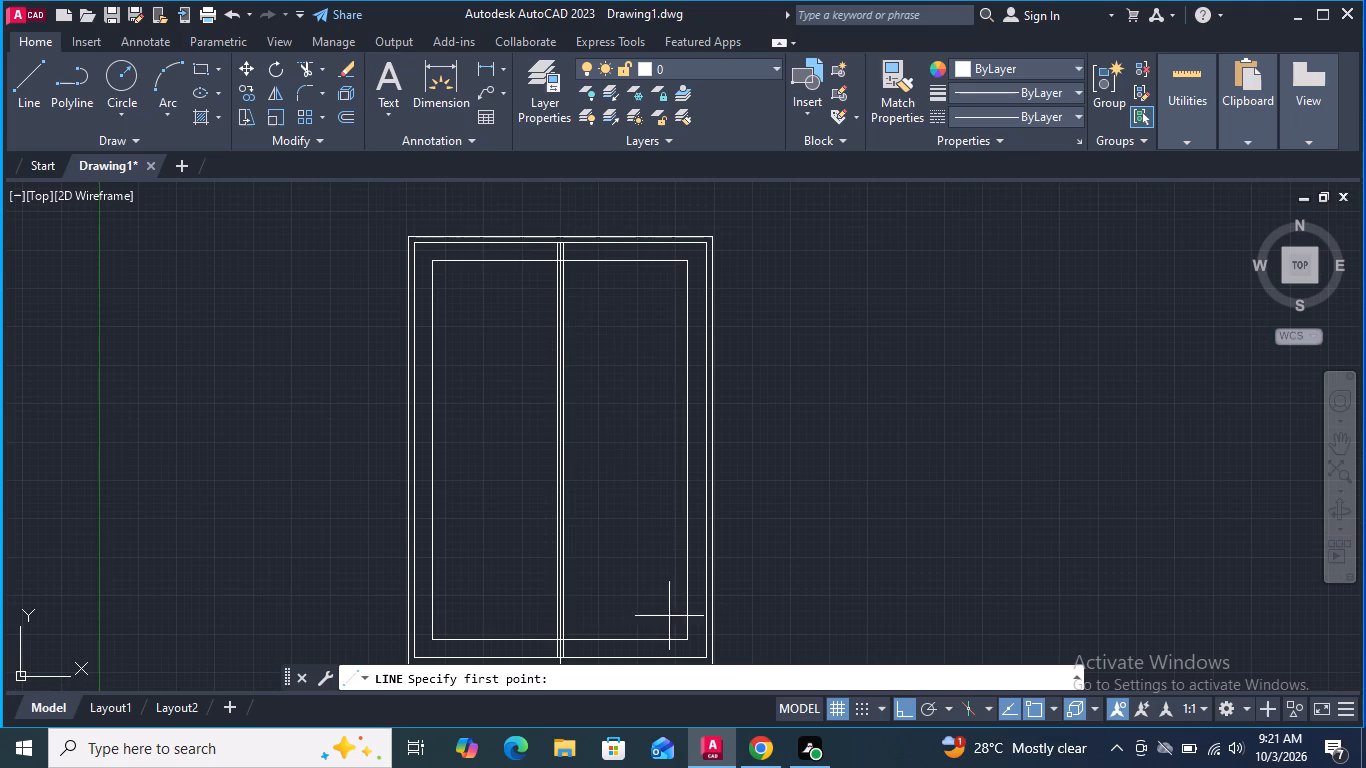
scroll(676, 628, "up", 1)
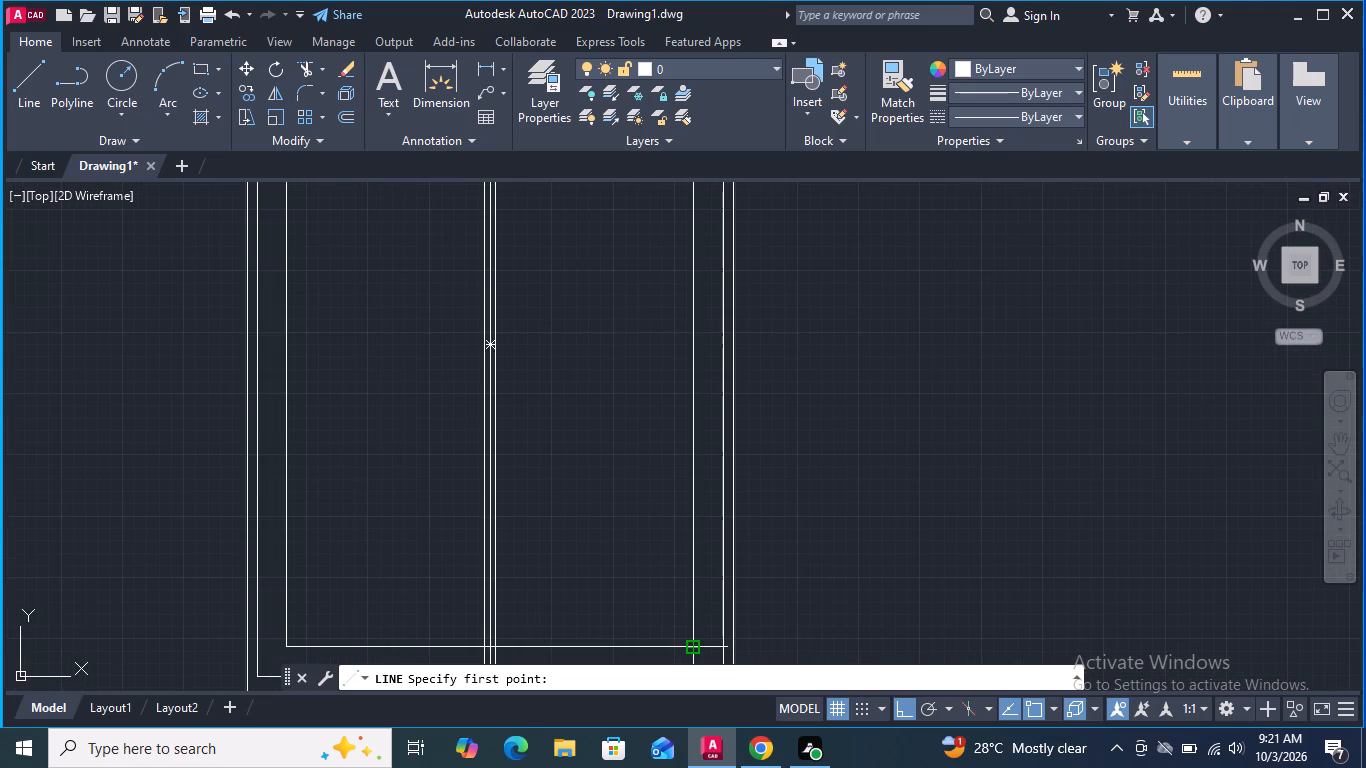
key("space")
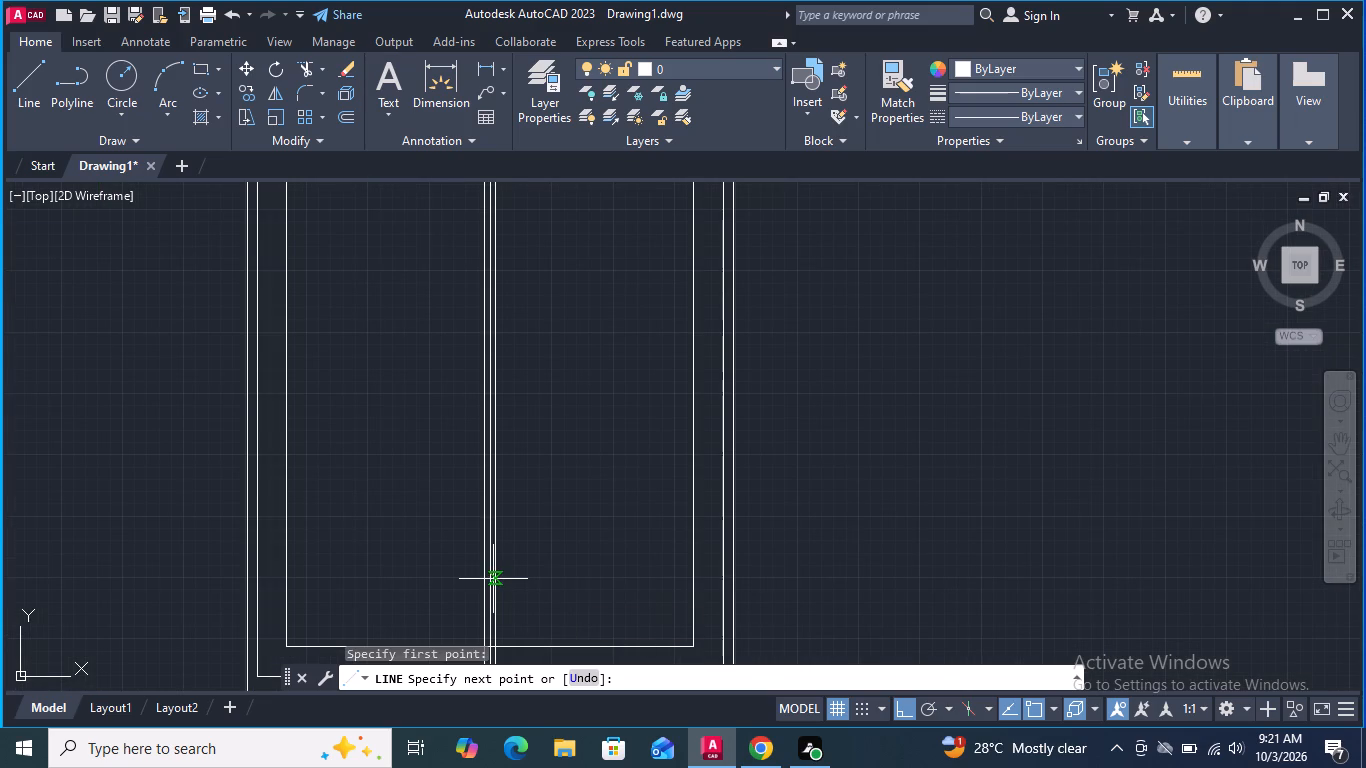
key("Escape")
Copy the vertical line just right of the centre line 6" to the right, into the right panel.
left_click(496, 564)
scroll(534, 429, "down", 2)
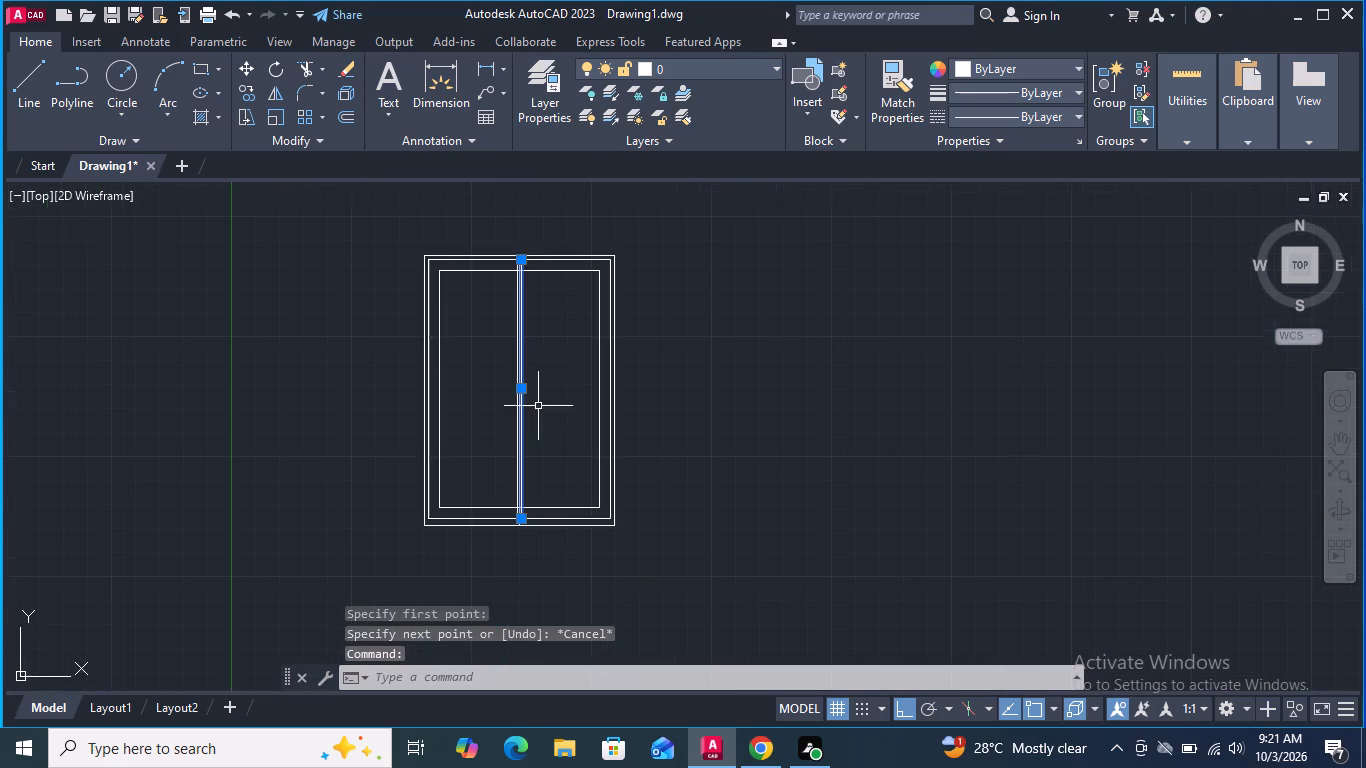
scroll(552, 524, "up", 4)
scroll(410, 347, "up", 1)
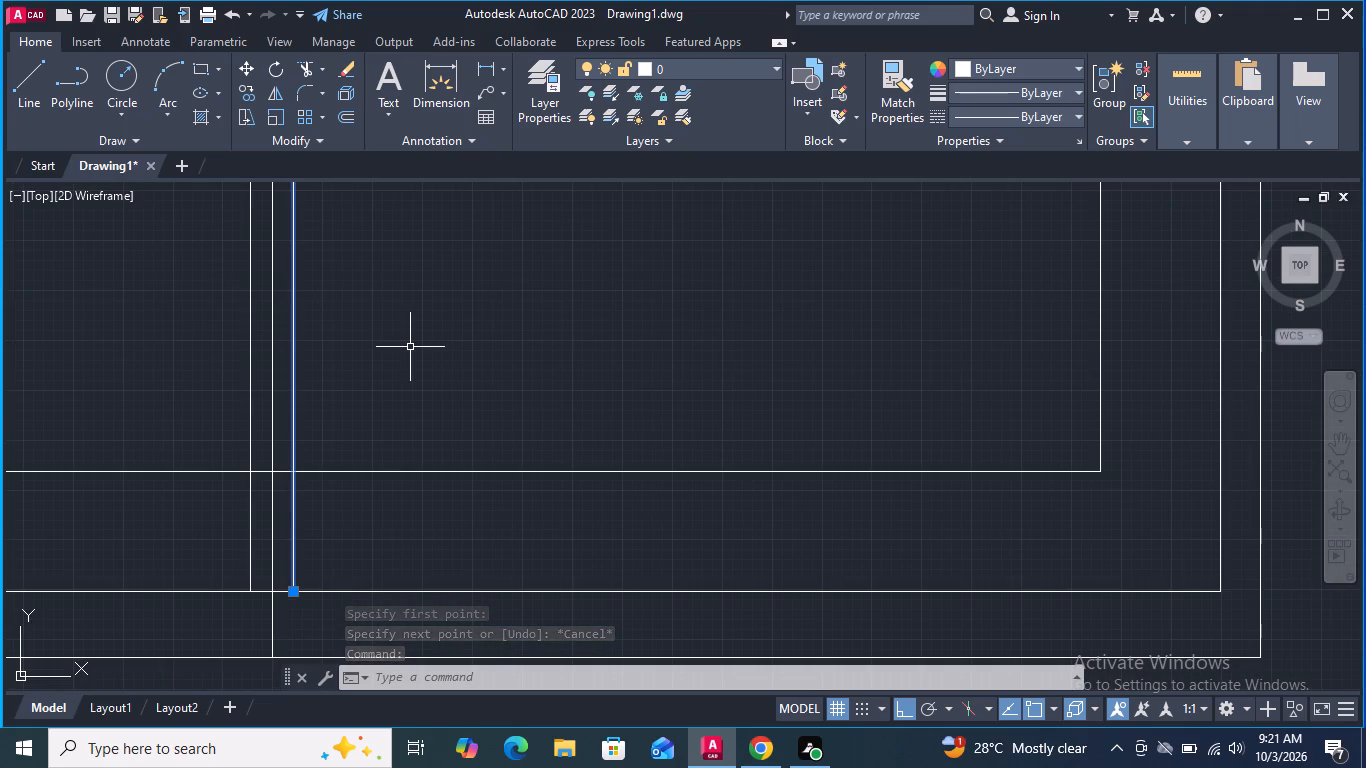
type("co")
key("Return")
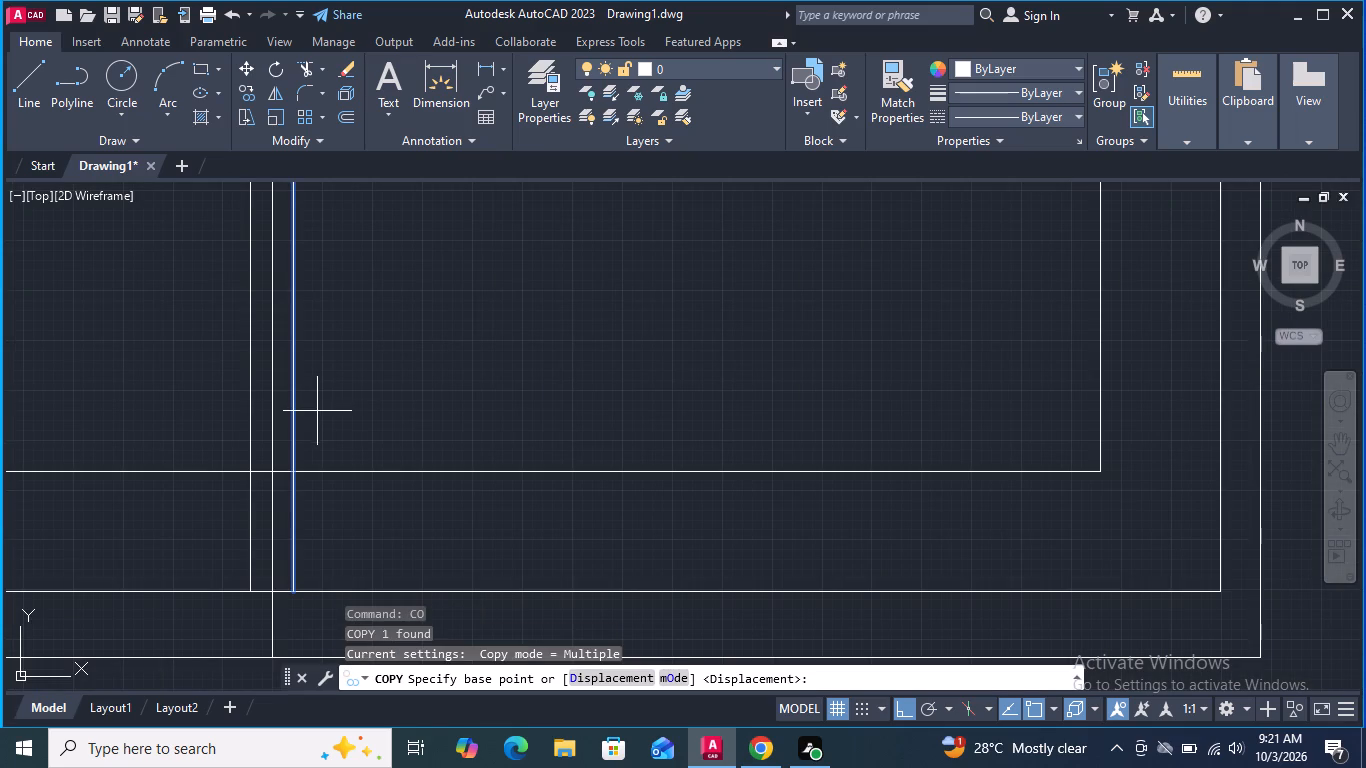
left_click(296, 473)
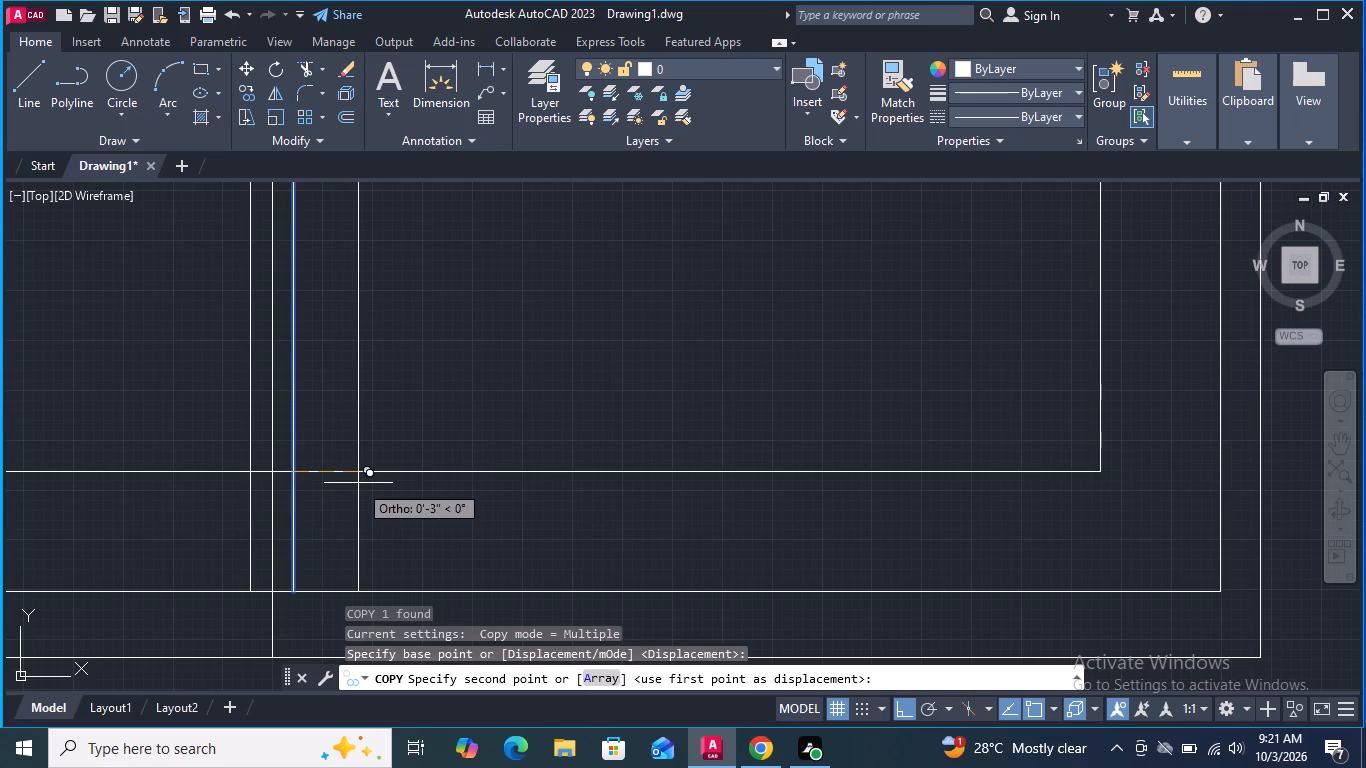
type("6\"")
key("Return")
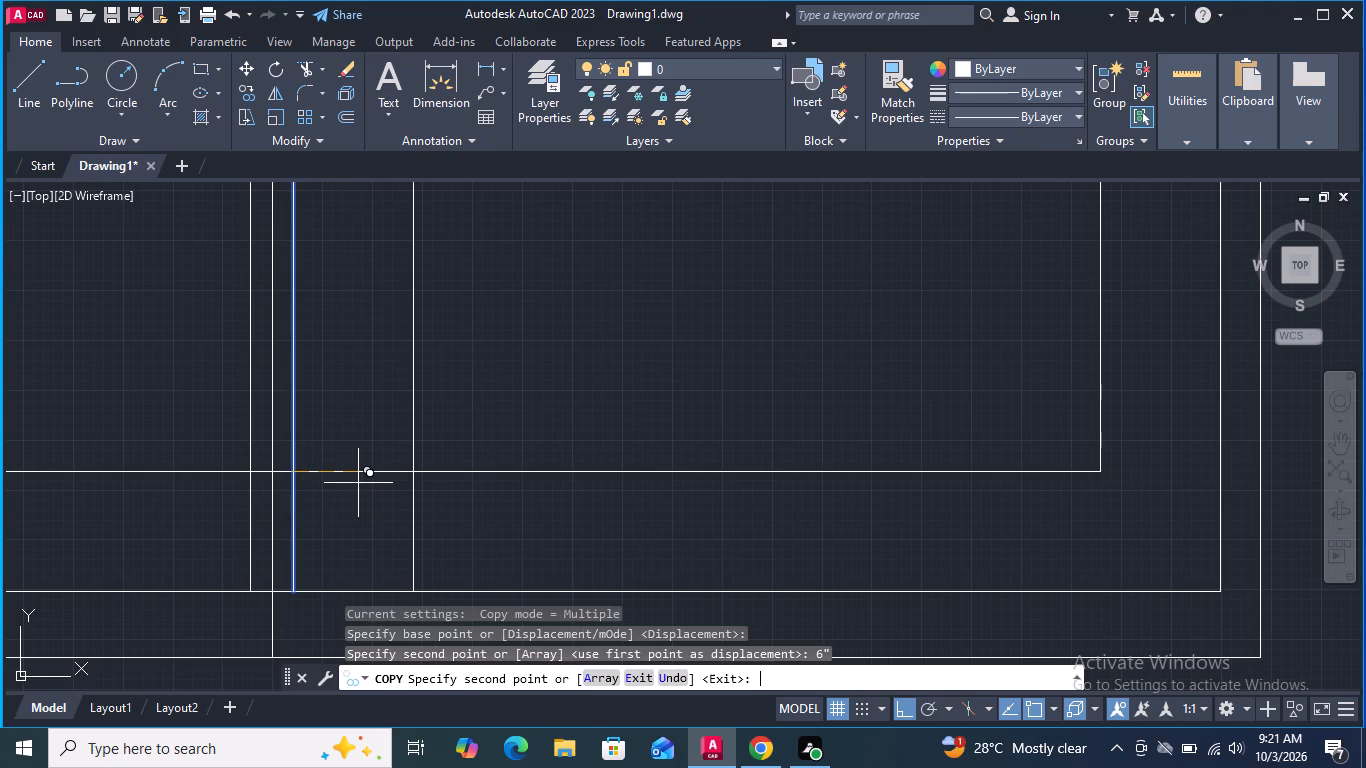
key("space")
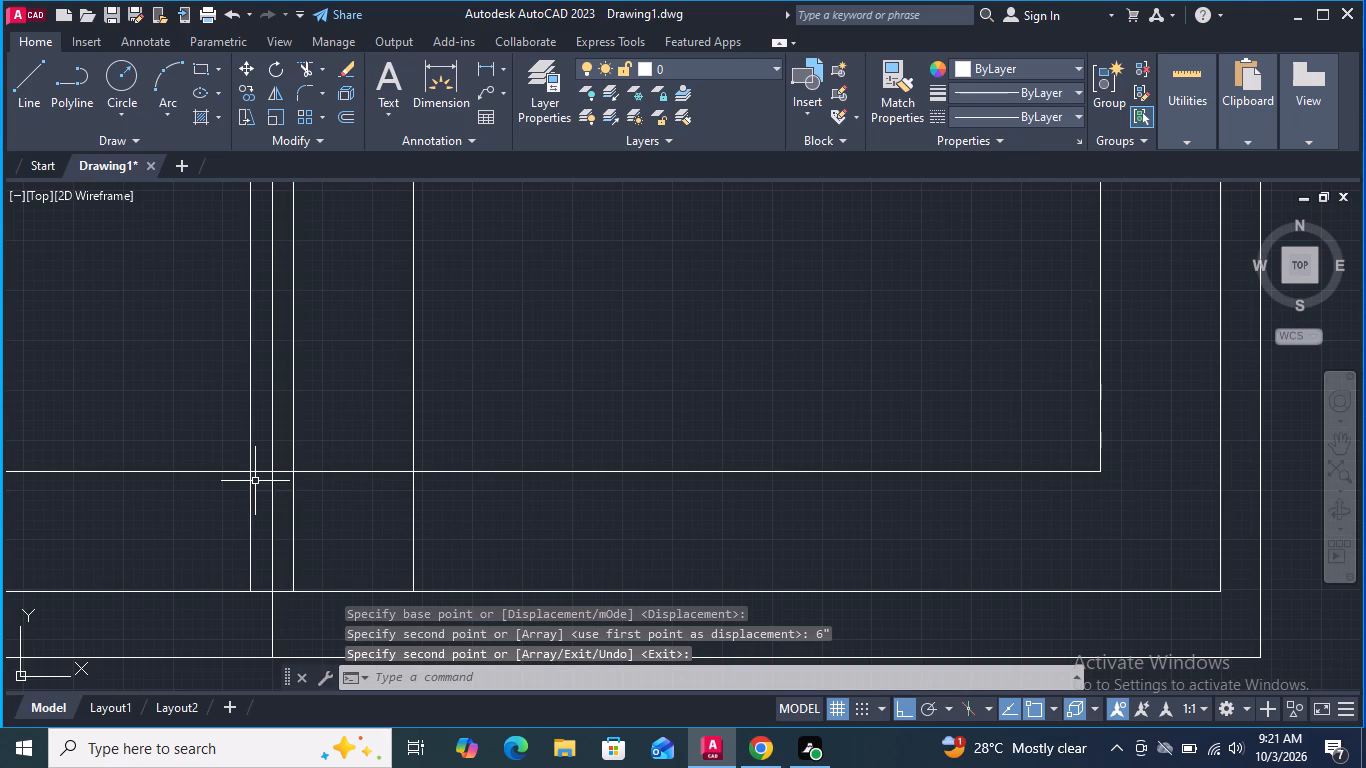
Copy the vertical line just left of the centre line 6" to the left, into the left panel.
left_click(250, 442)
key("space")
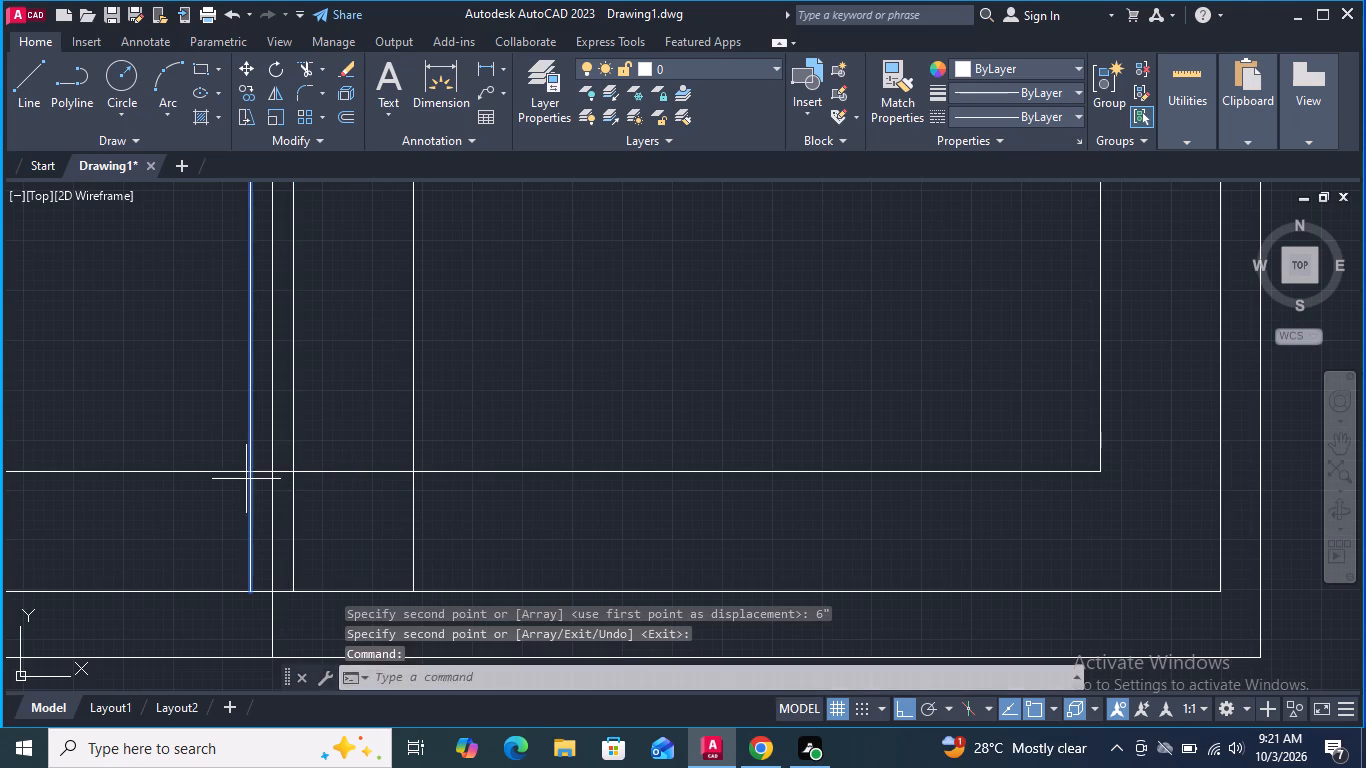
left_click(247, 466)
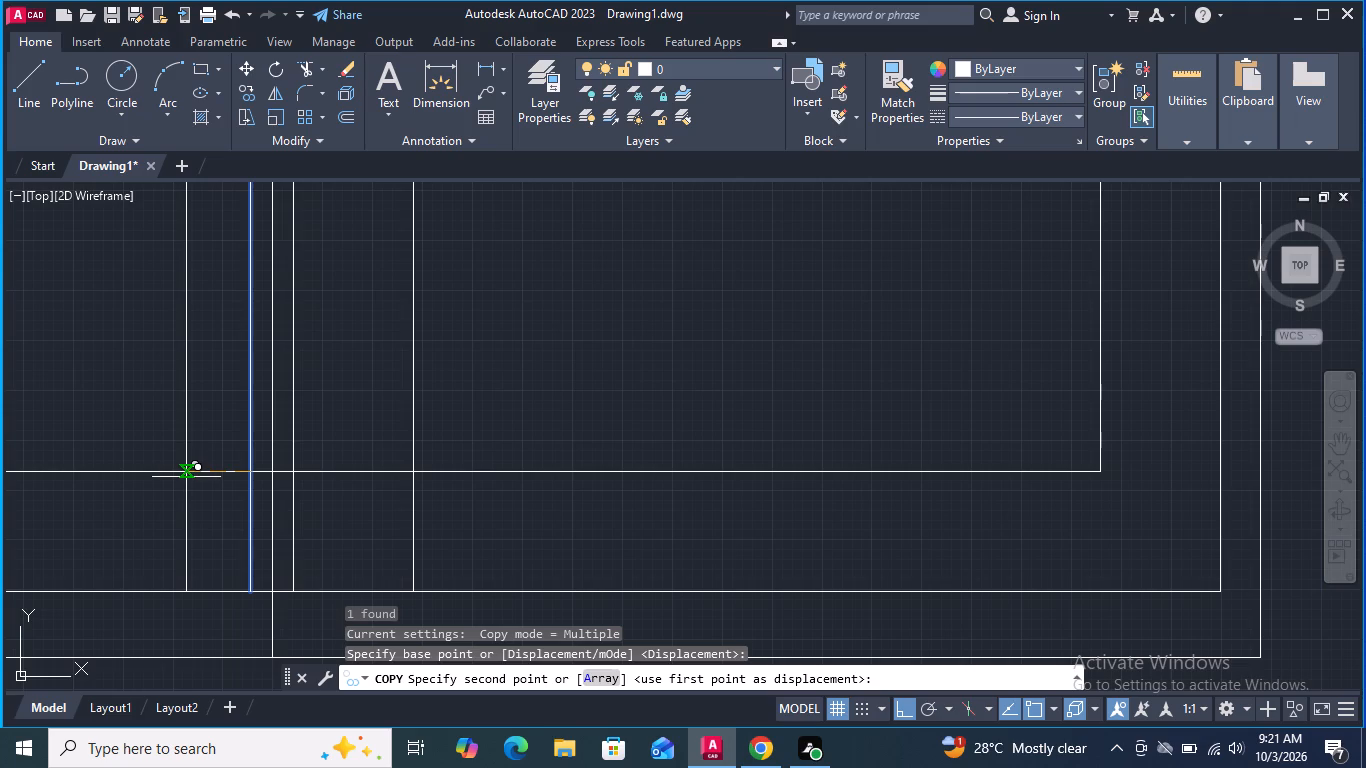
type("6\"")
key("Return")
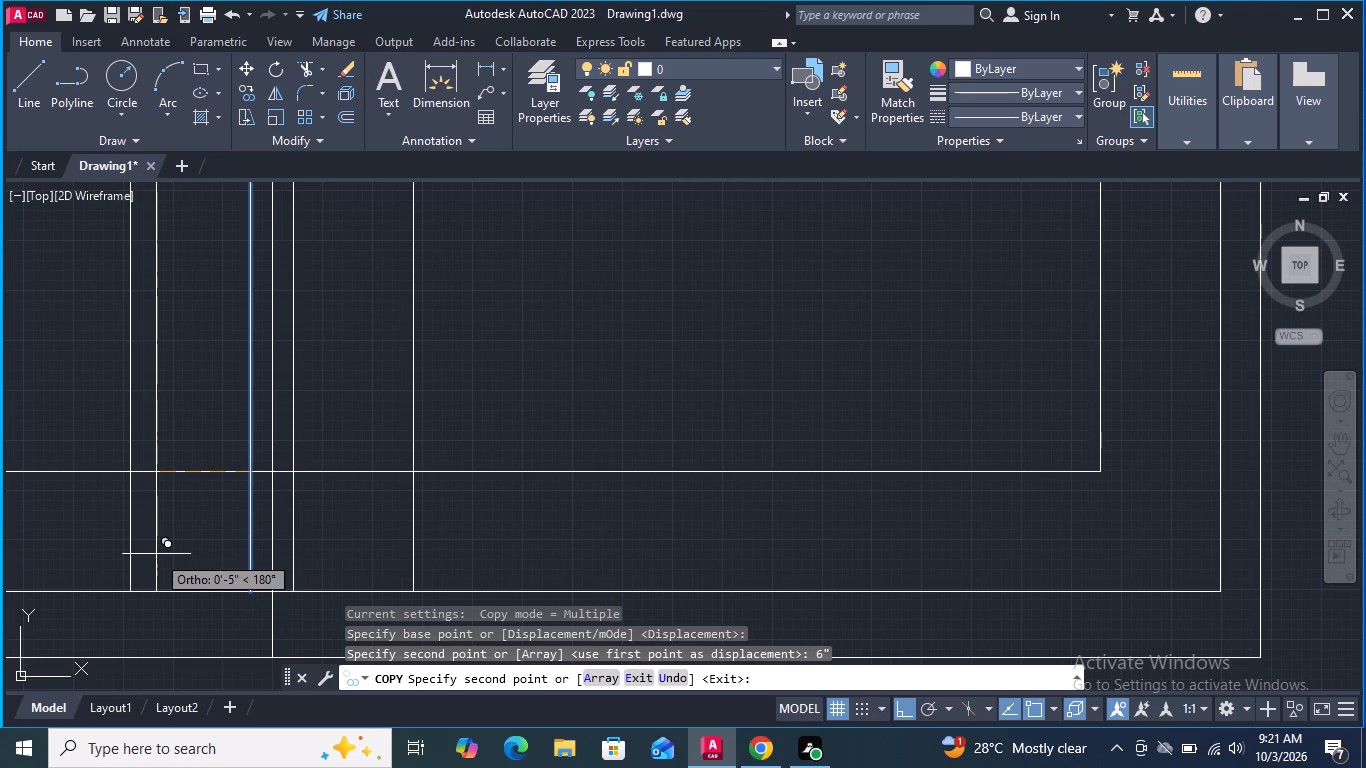
key("space")
Trim the 6" border's top edge between the two copied lines and the copied lines' ends above that edge.
scroll(353, 508, "down", 6)
scroll(373, 388, "up", 3)
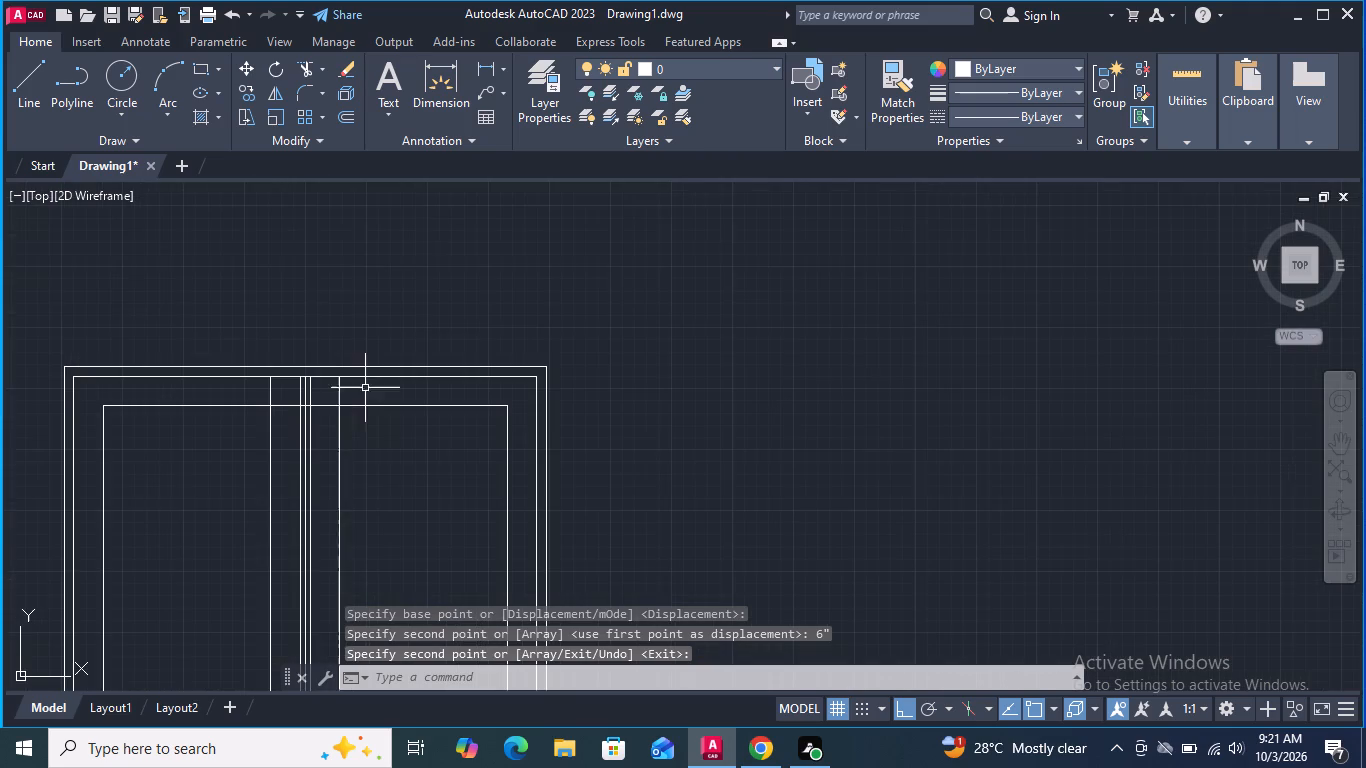
scroll(318, 407, "up", 1)
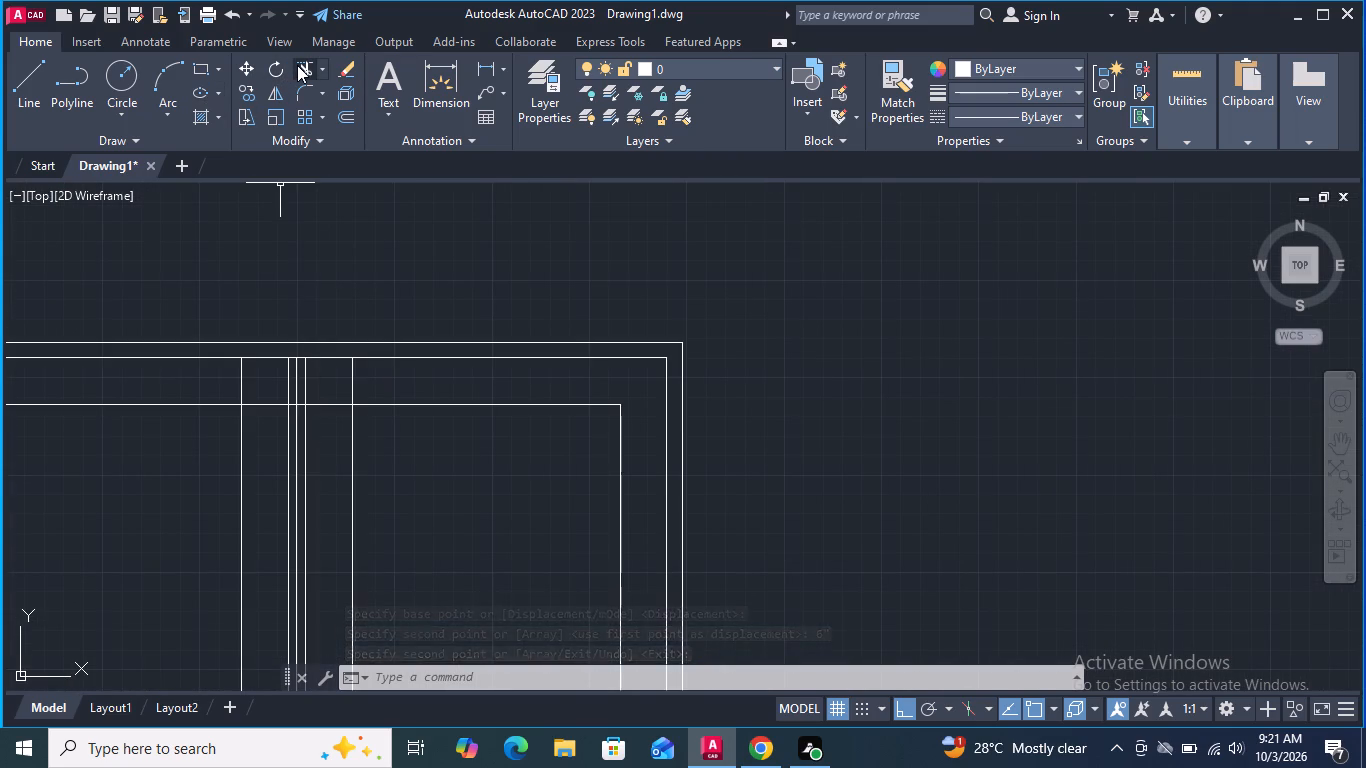
left_click(297, 65)
left_click(353, 380)
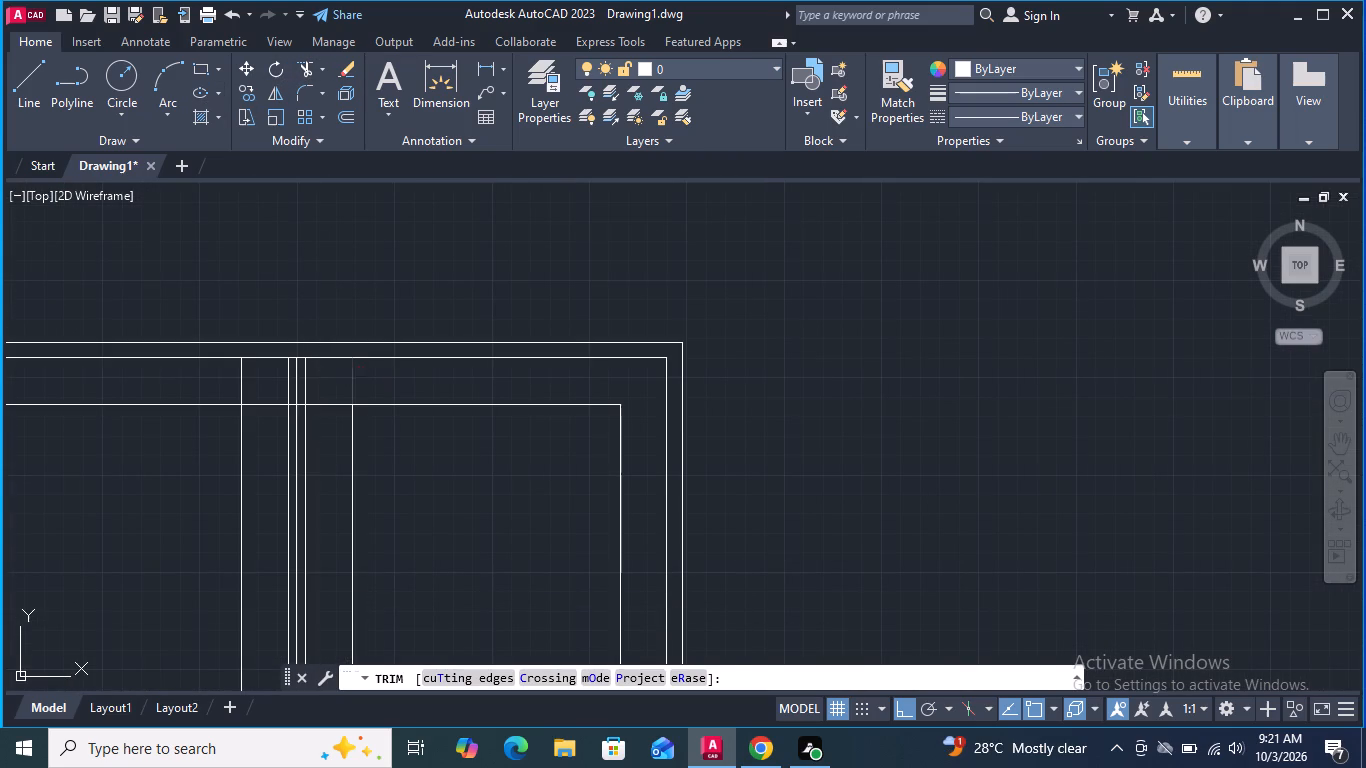
left_click(325, 402)
scroll(270, 408, "up", 4)
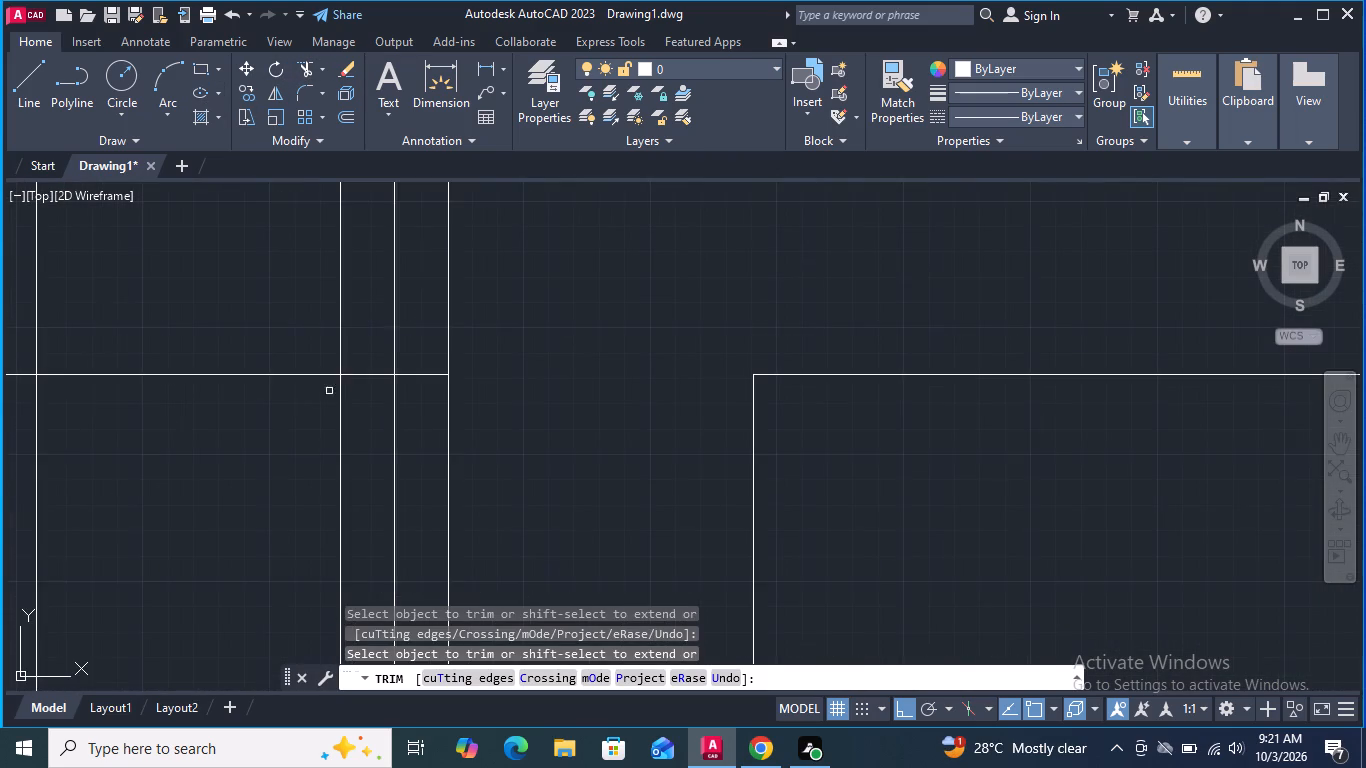
scroll(376, 371, "up", 1)
left_click(429, 377)
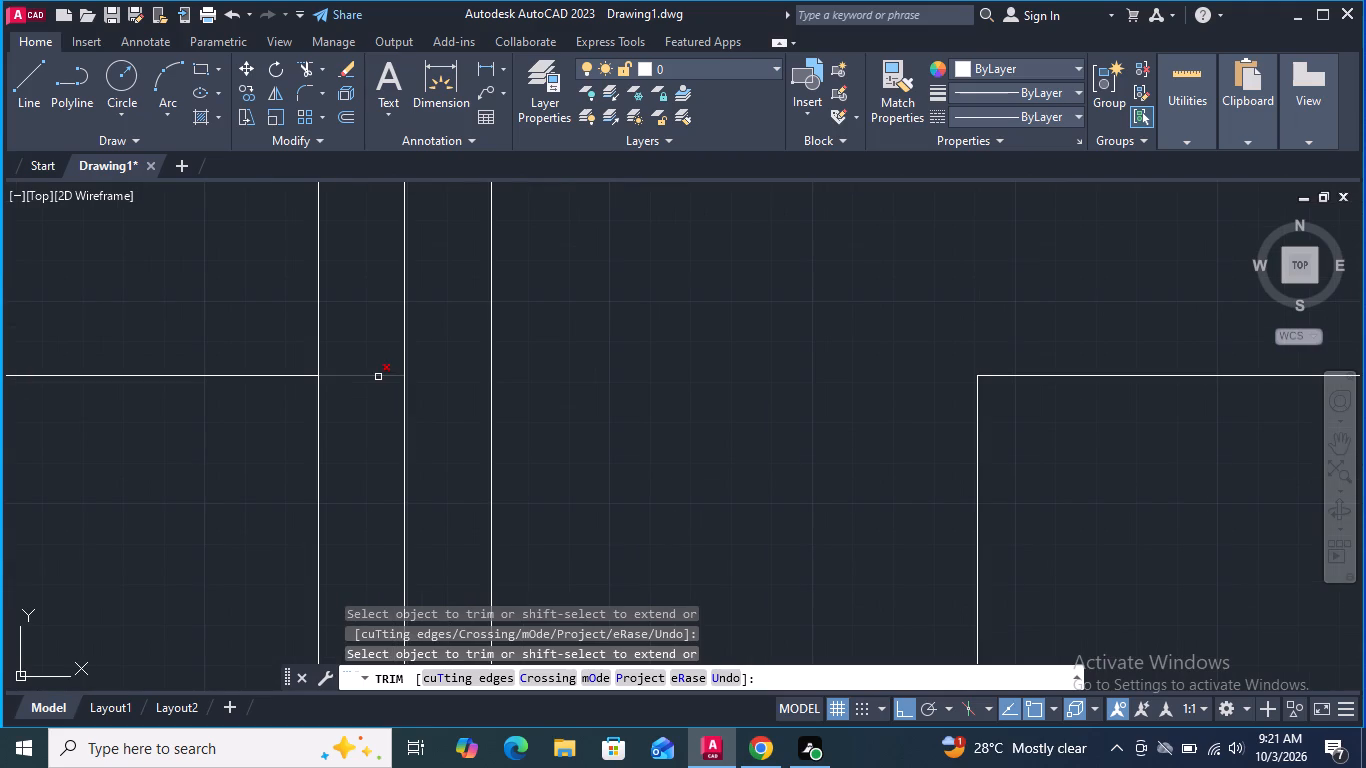
left_click(378, 375)
scroll(378, 375, "down", 2)
left_click(296, 376)
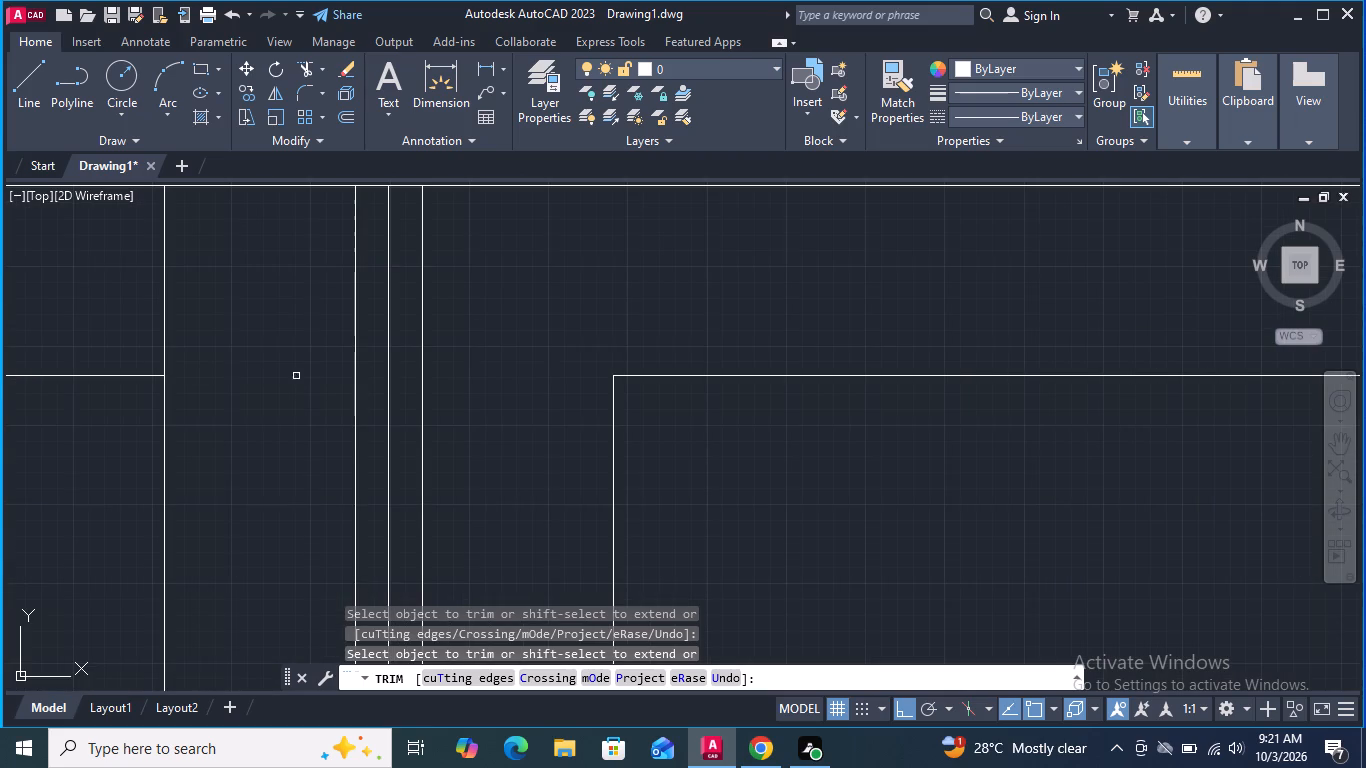
left_click(166, 302)
Trim the 6" border's bottom edge between the two copied lines and the copied lines' ends below that edge.
scroll(222, 295, "down", 4)
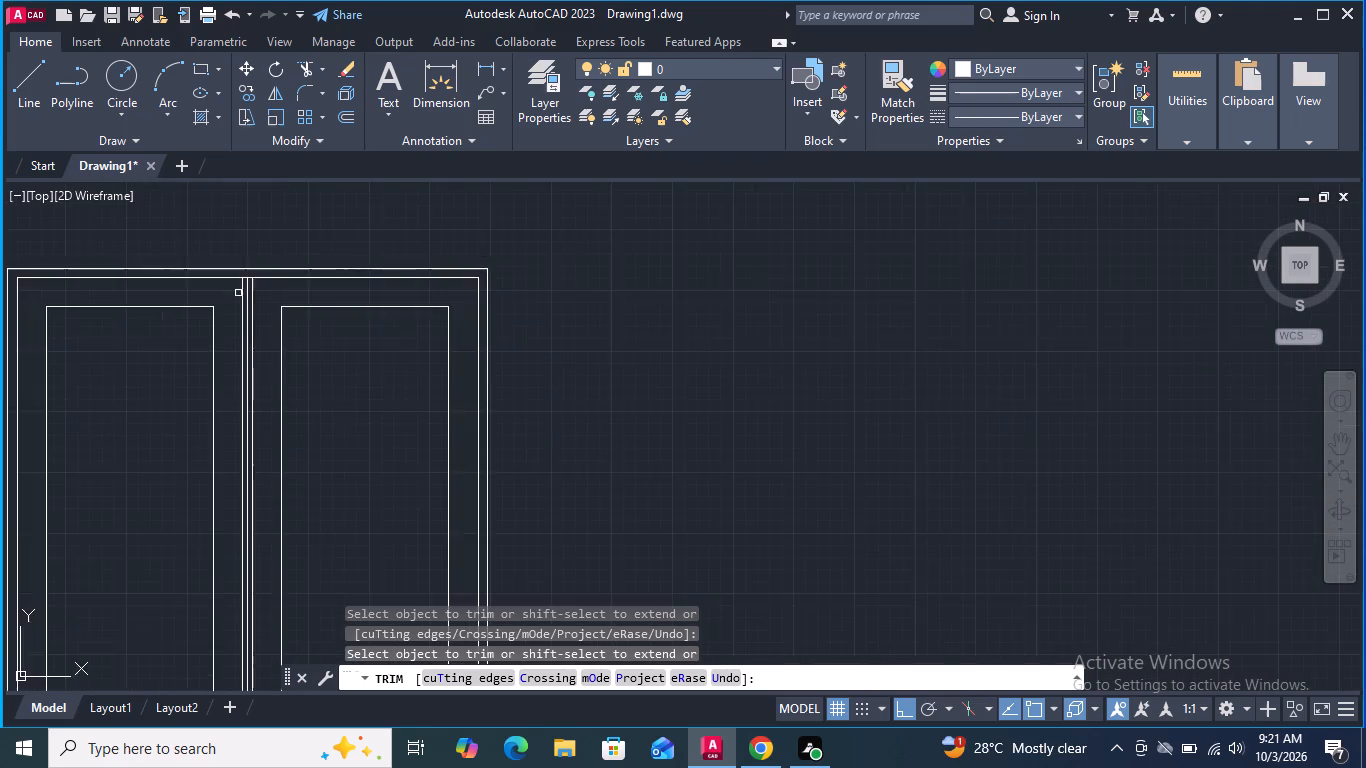
scroll(238, 292, "down", 3)
scroll(355, 292, "down", 1)
scroll(300, 342, "up", 3)
scroll(203, 525, "up", 1)
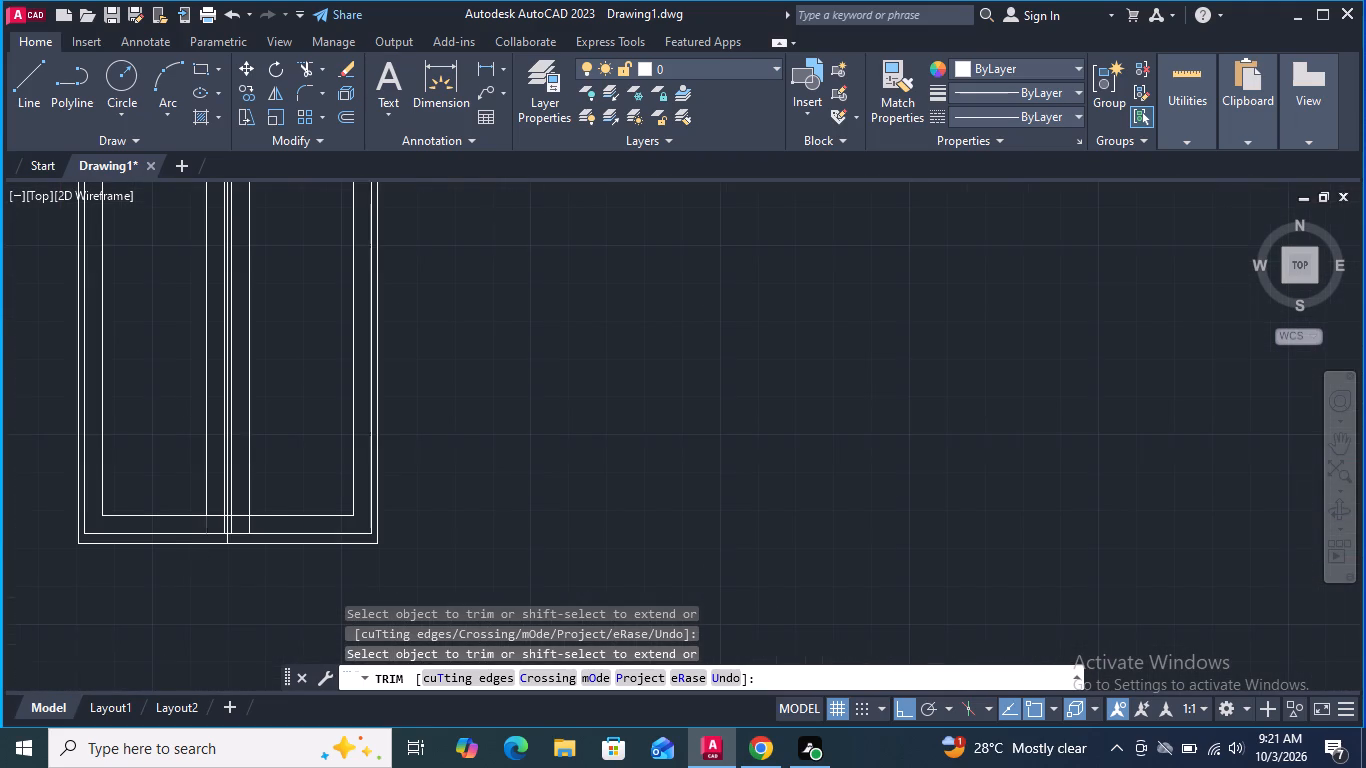
scroll(203, 525, "up", 4)
left_click(210, 521)
left_click(255, 457)
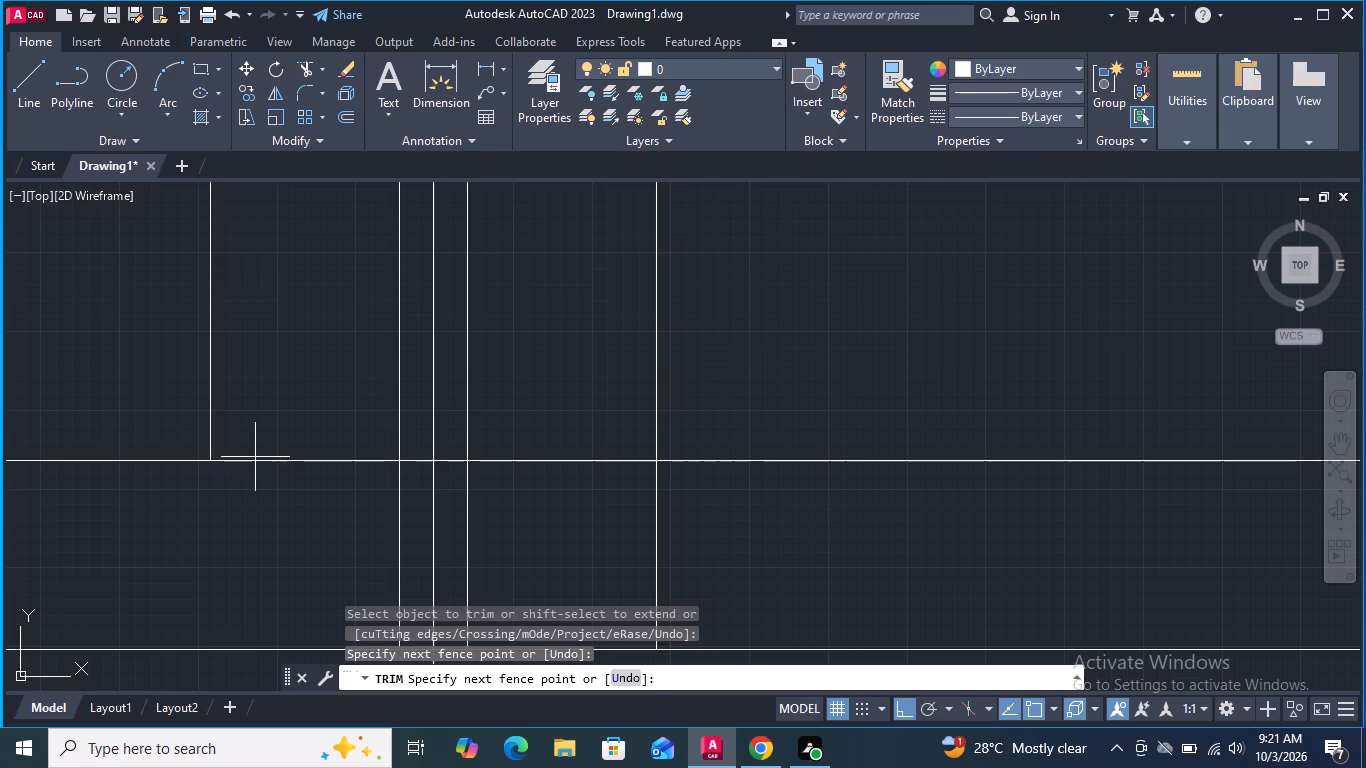
left_click(255, 467)
scroll(405, 454, "up", 2)
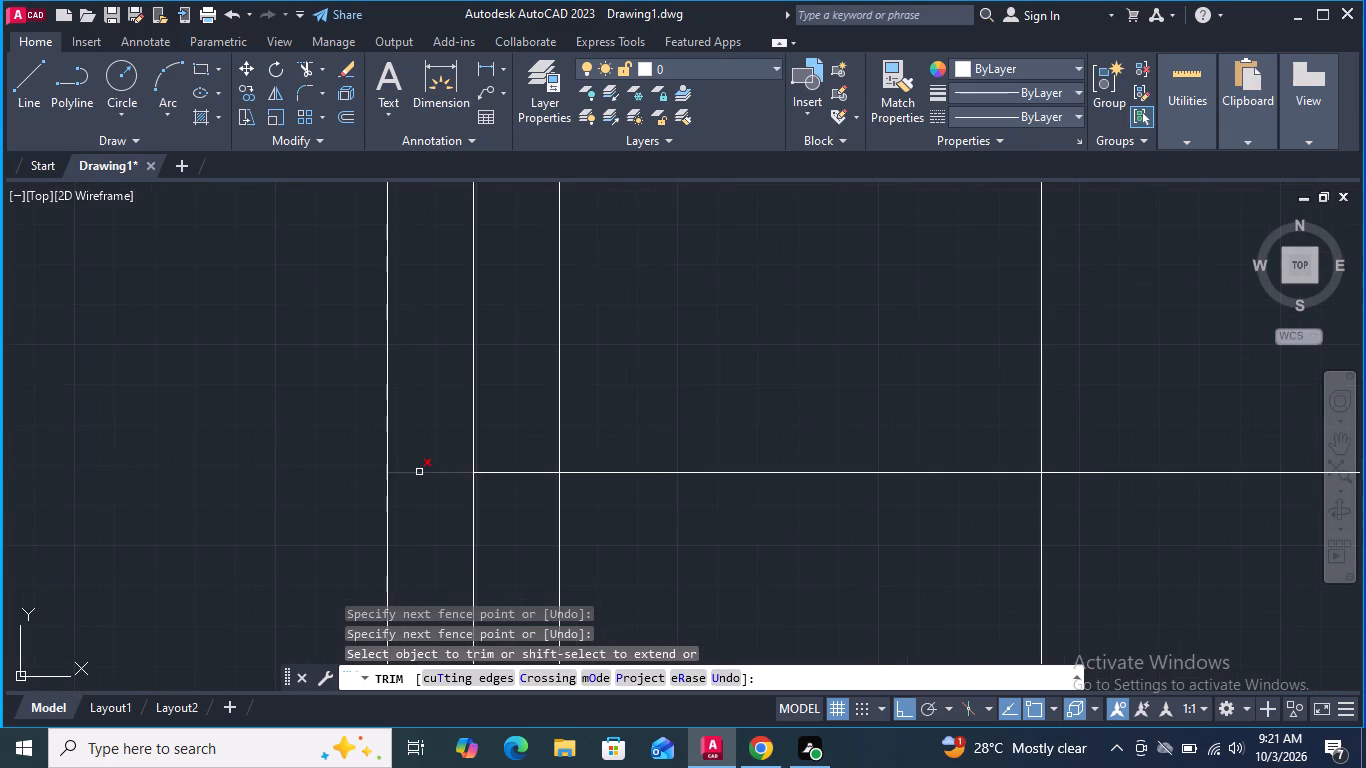
left_click(419, 472)
left_click(487, 473)
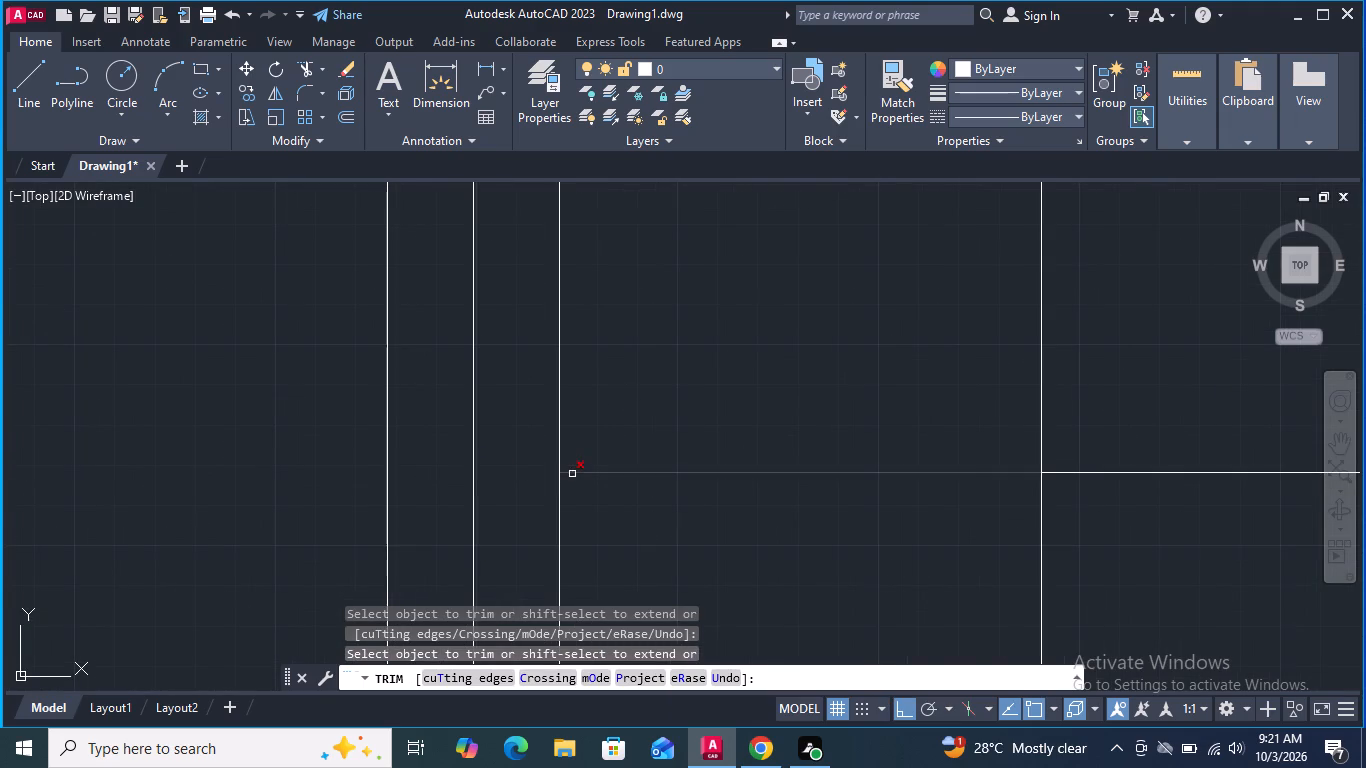
left_click(572, 474)
scroll(591, 452, "down", 3)
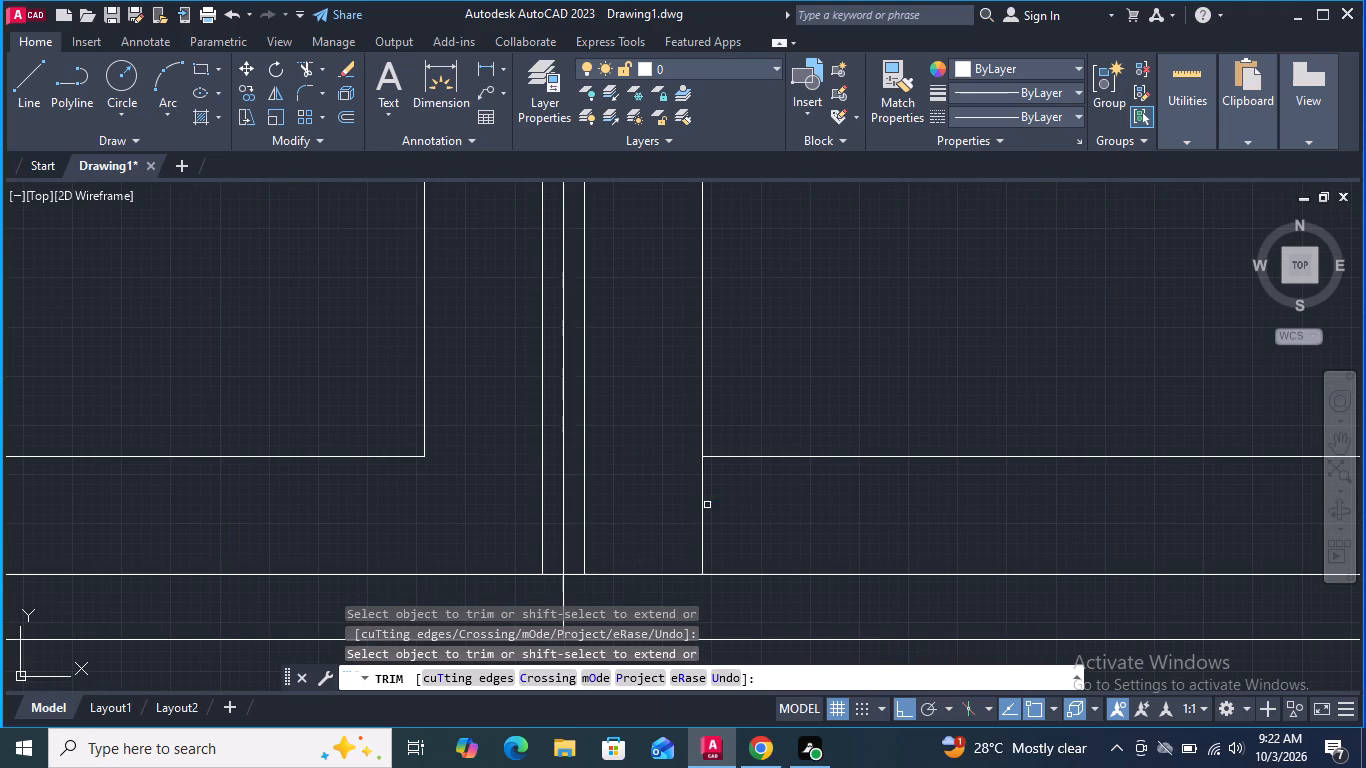
left_click(704, 505)
scroll(654, 470, "down", 3)
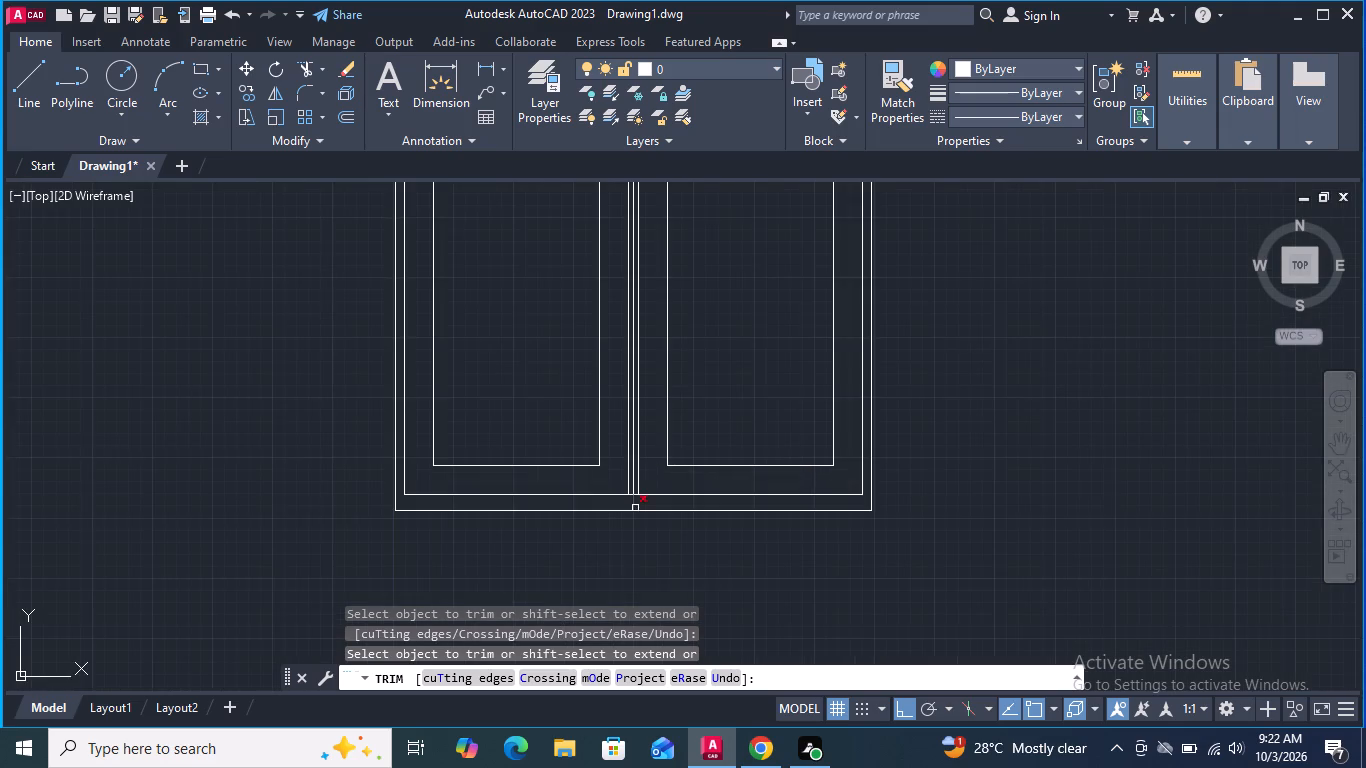
scroll(635, 509, "up", 4)
scroll(635, 509, "down", 3)
scroll(646, 629, "down", 7)
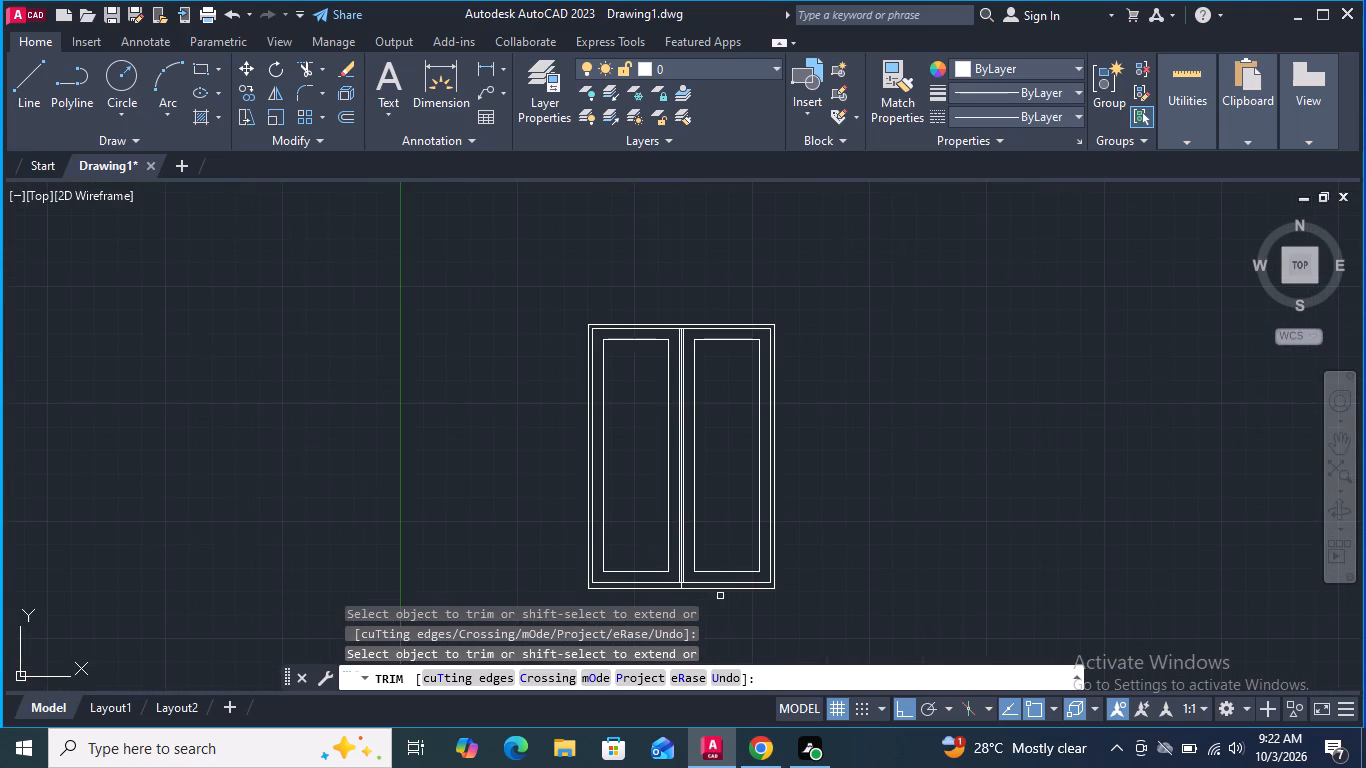
key("space")
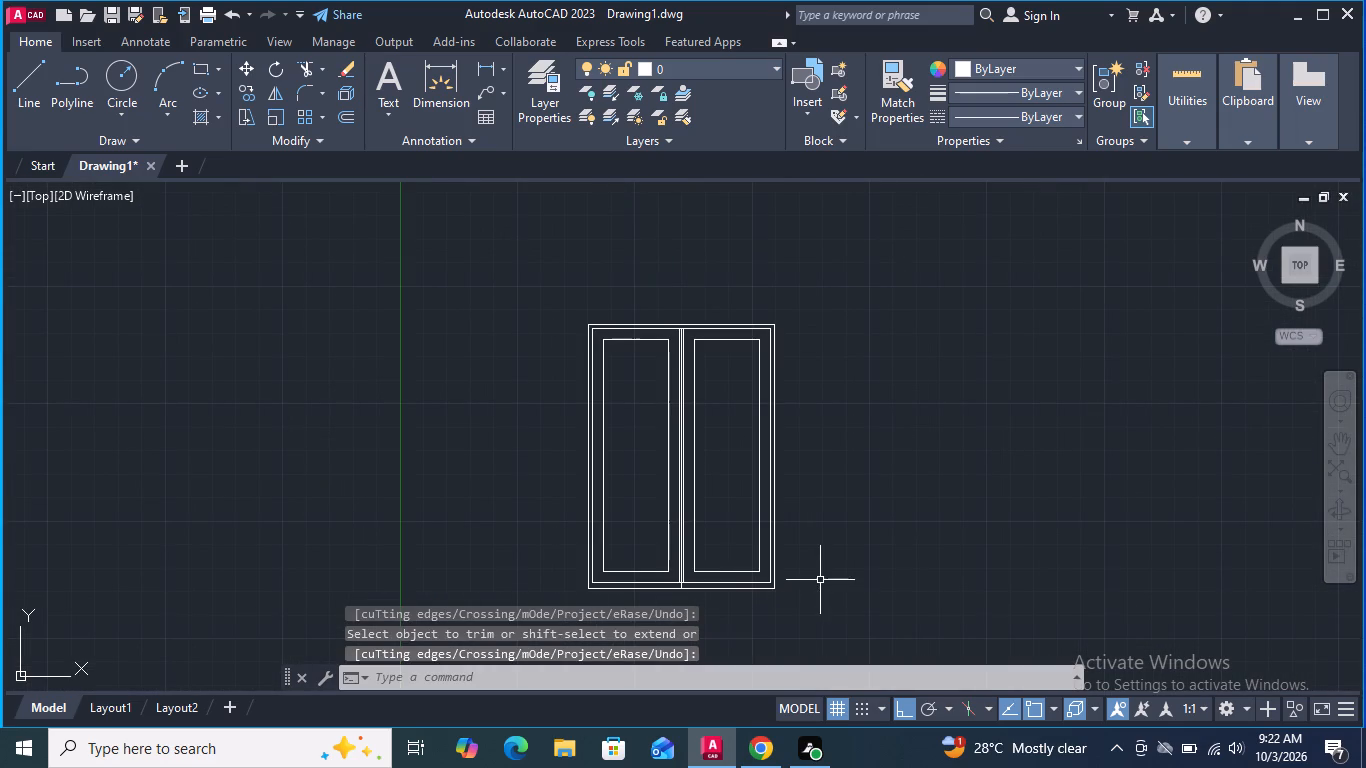
Join the right panel's inner border with its copied vertical line into one polyline.
middle_click_drag(820, 573, 472, 519)
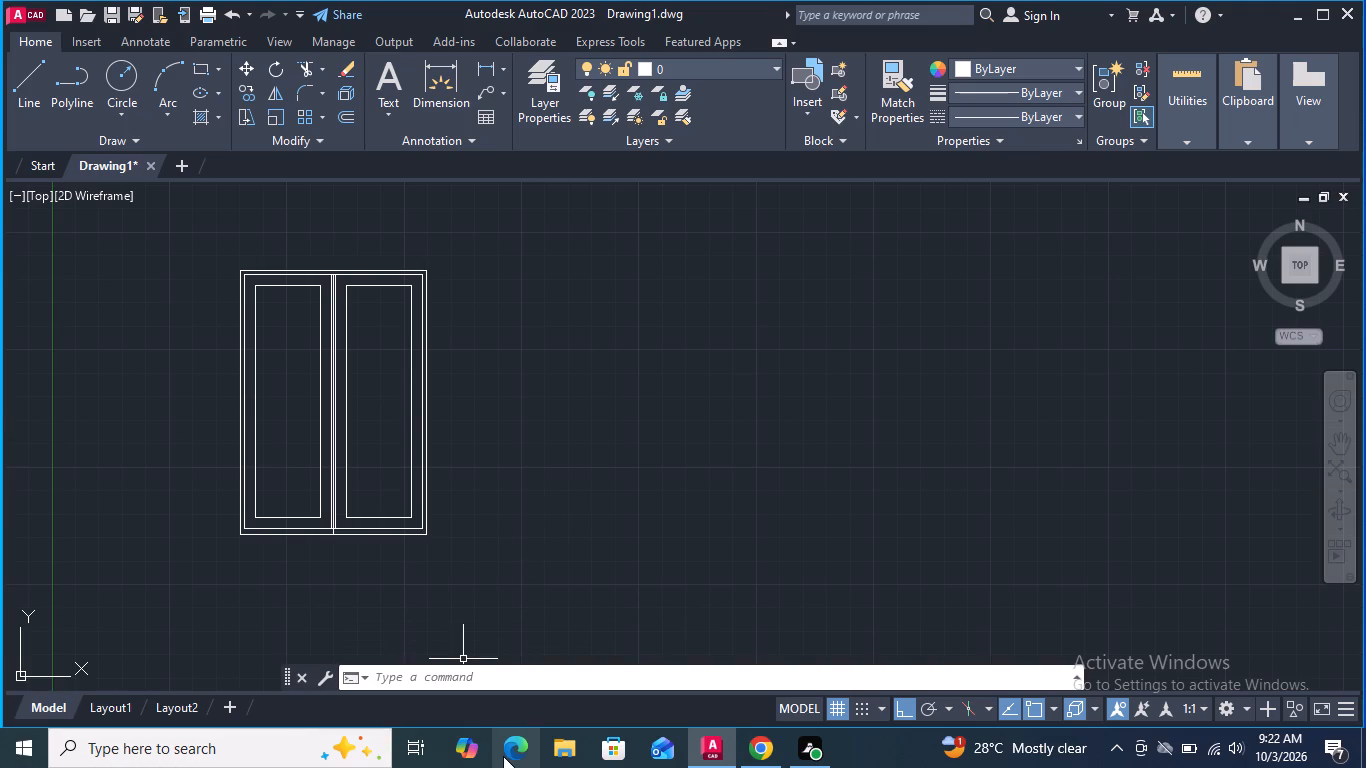
left_click(412, 333)
left_click(346, 345)
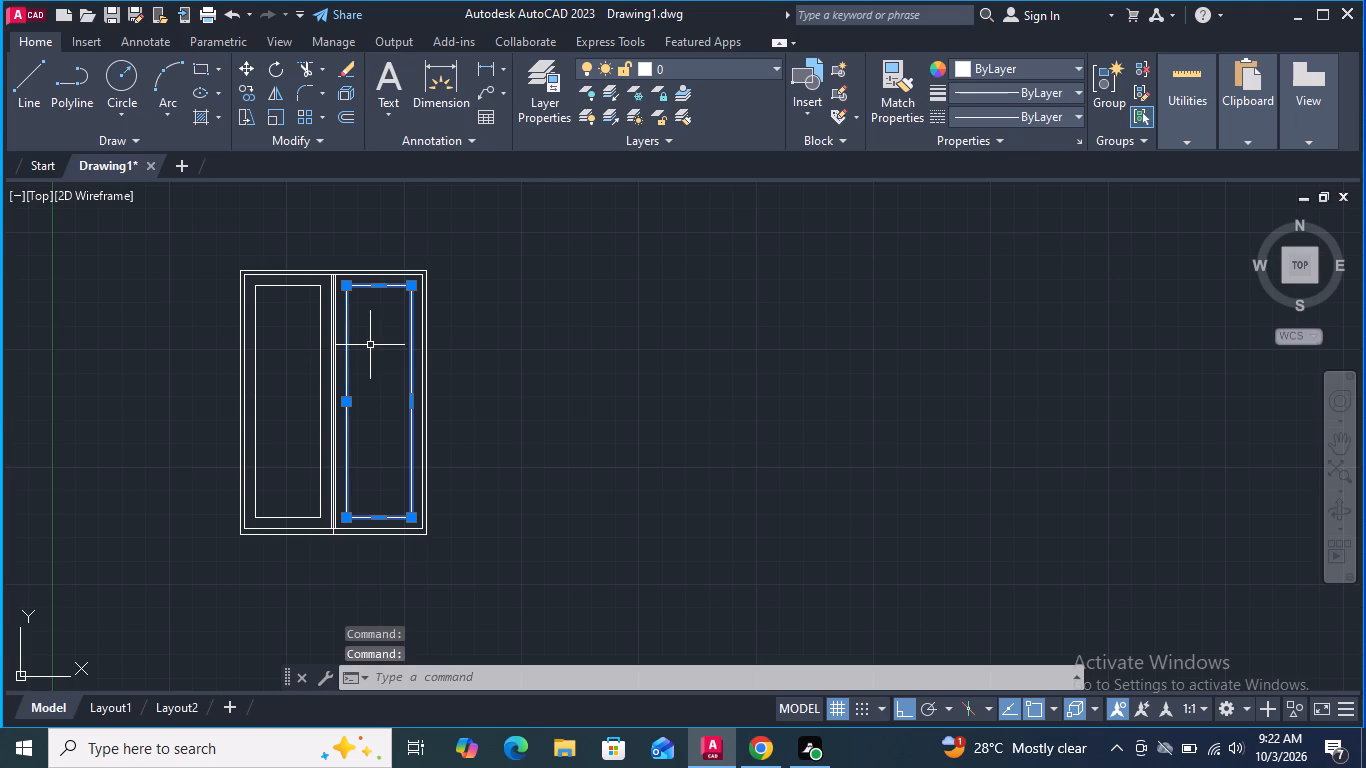
key("j")
key("Return")
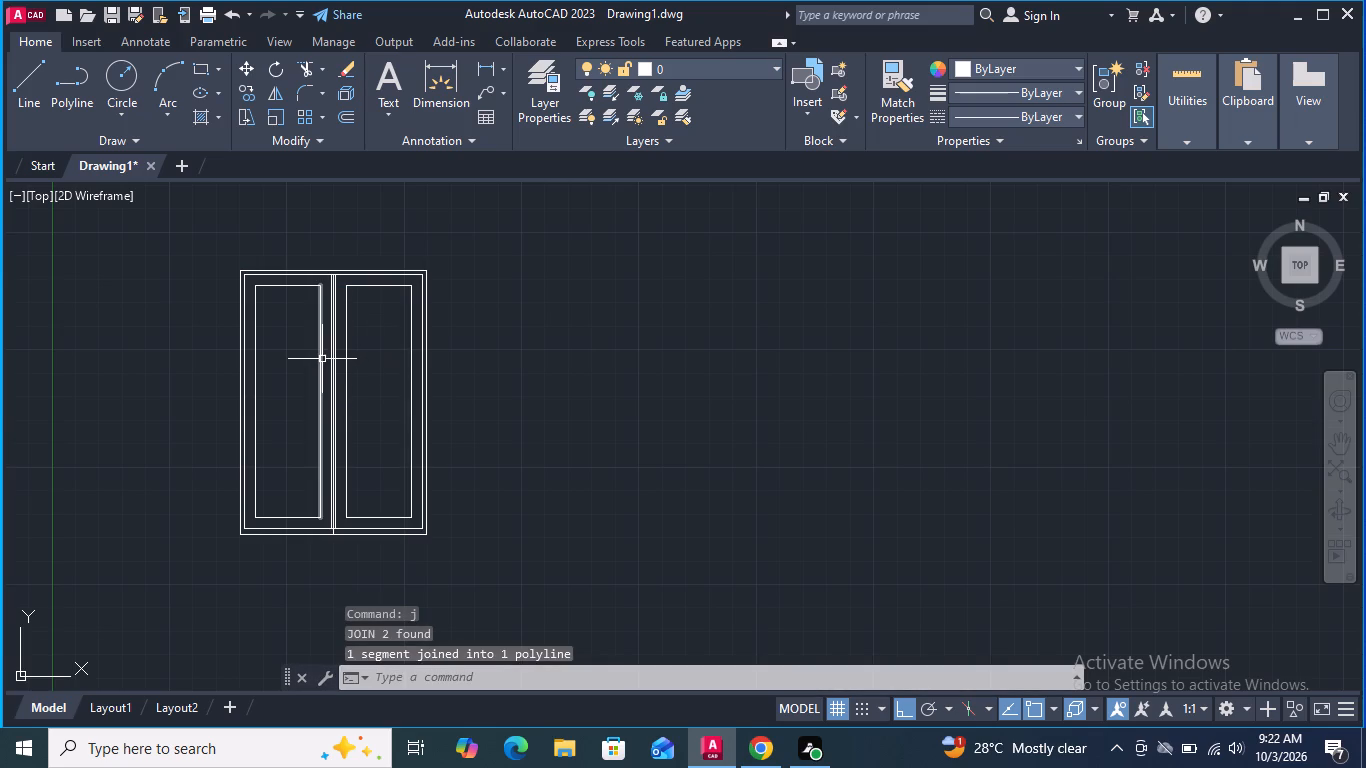
Join the left panel's inner border with its copied vertical line into one polyline.
left_click(322, 358)
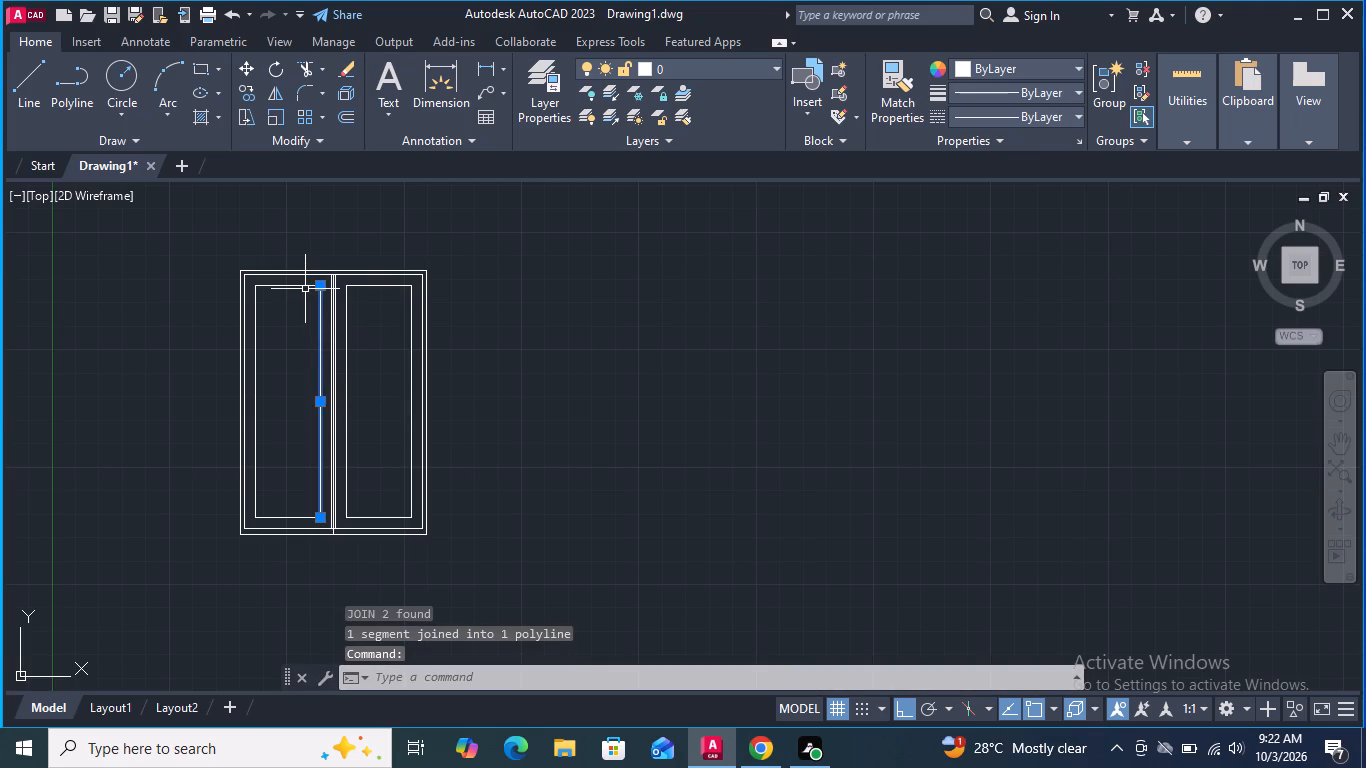
left_click(304, 288)
key("j")
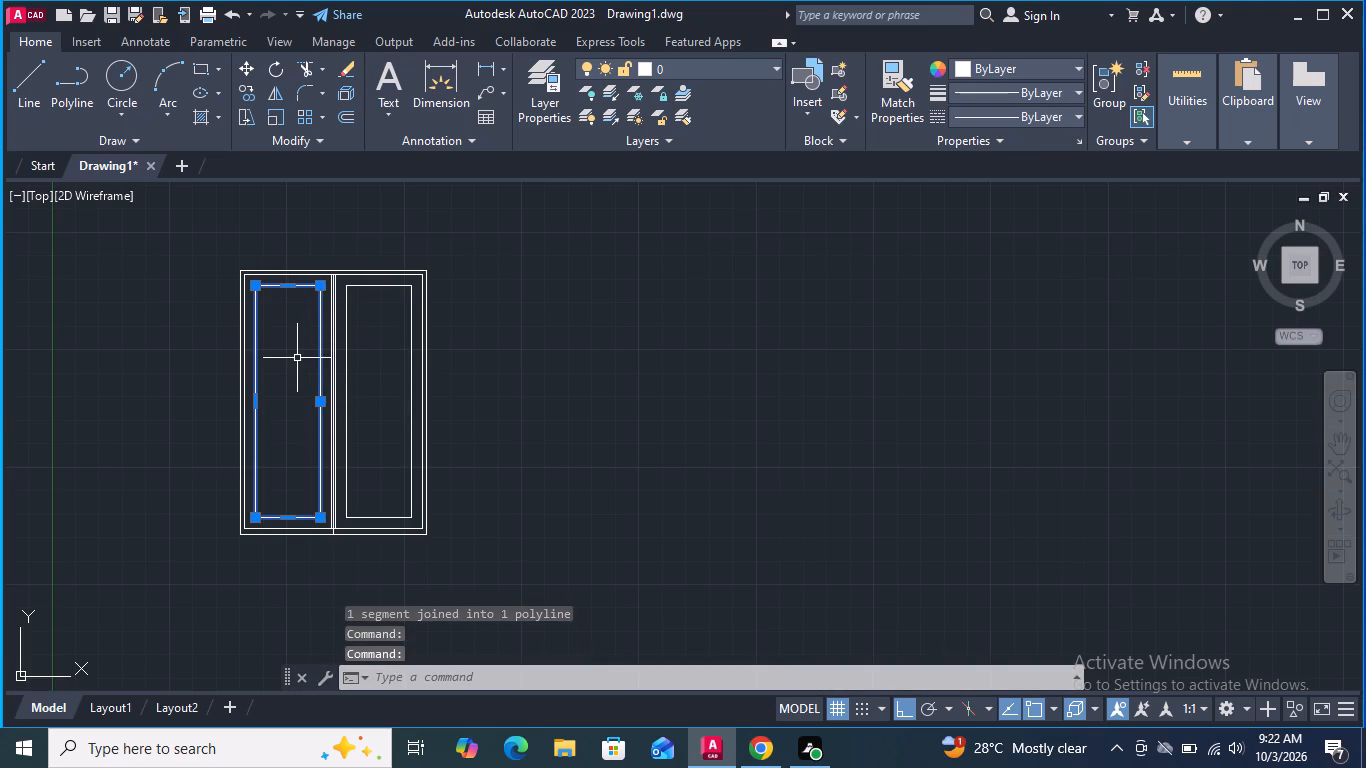
key("Return")
Offset the closed inner borders of the right and left panels 2" inward.
left_click(348, 125)
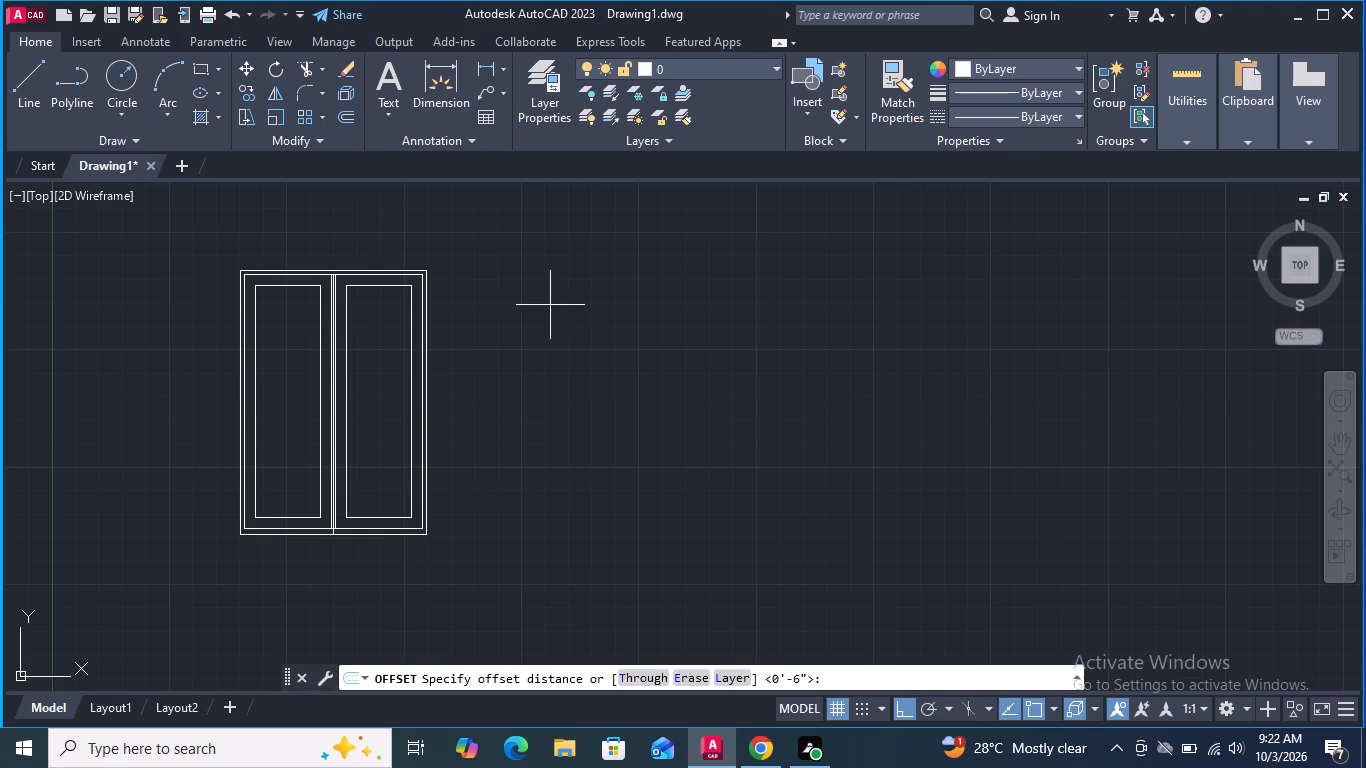
key("2")
key("shift+quotedbl")
key("Return")
scroll(398, 386, "up", 2)
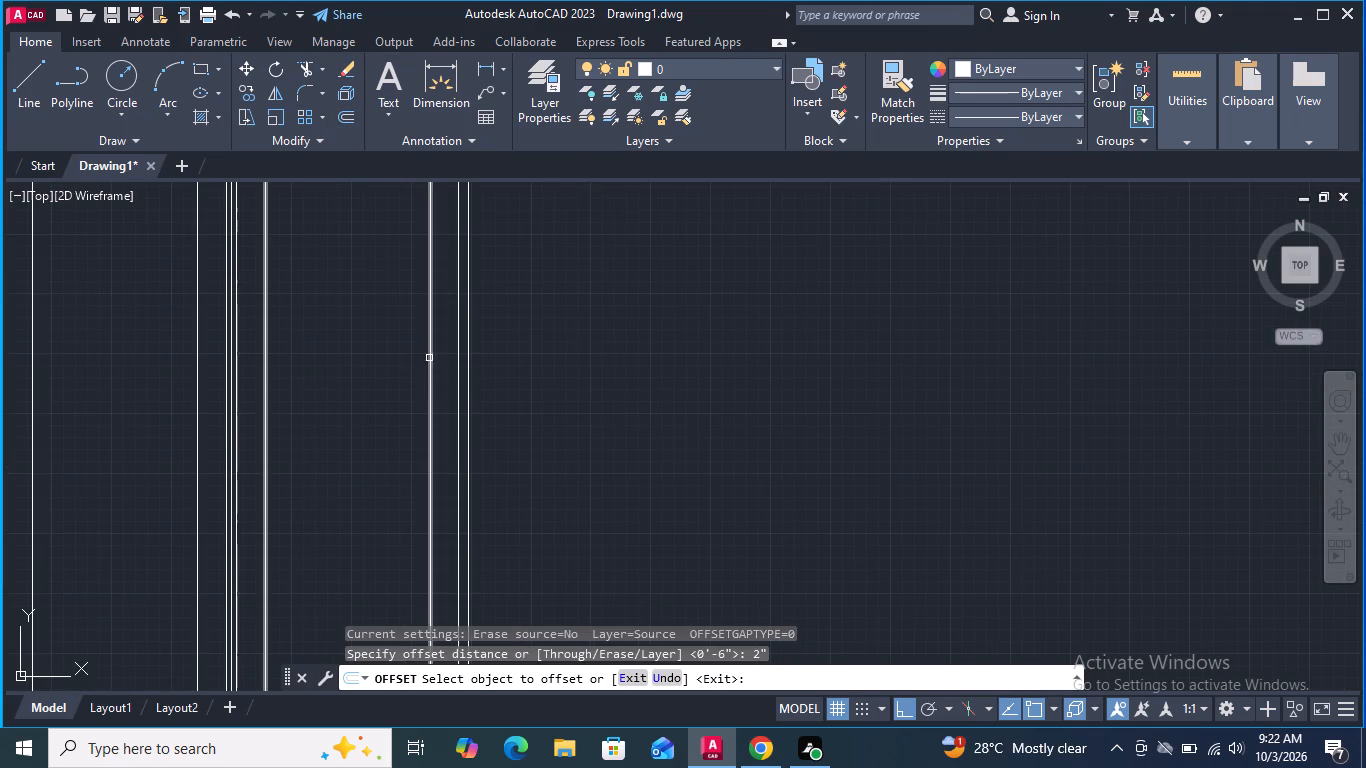
left_click(430, 357)
left_click(414, 359)
scroll(342, 378, "down", 1)
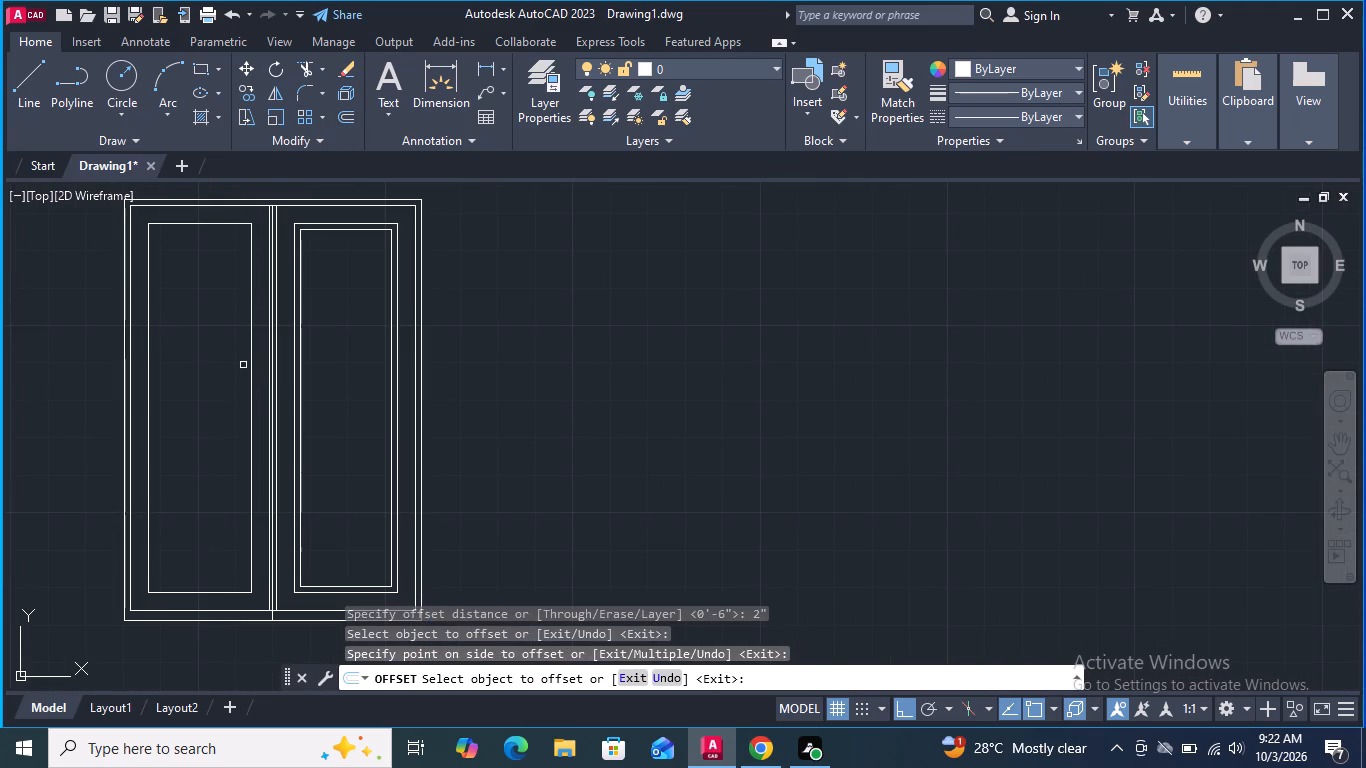
left_click(251, 360)
left_click(230, 364)
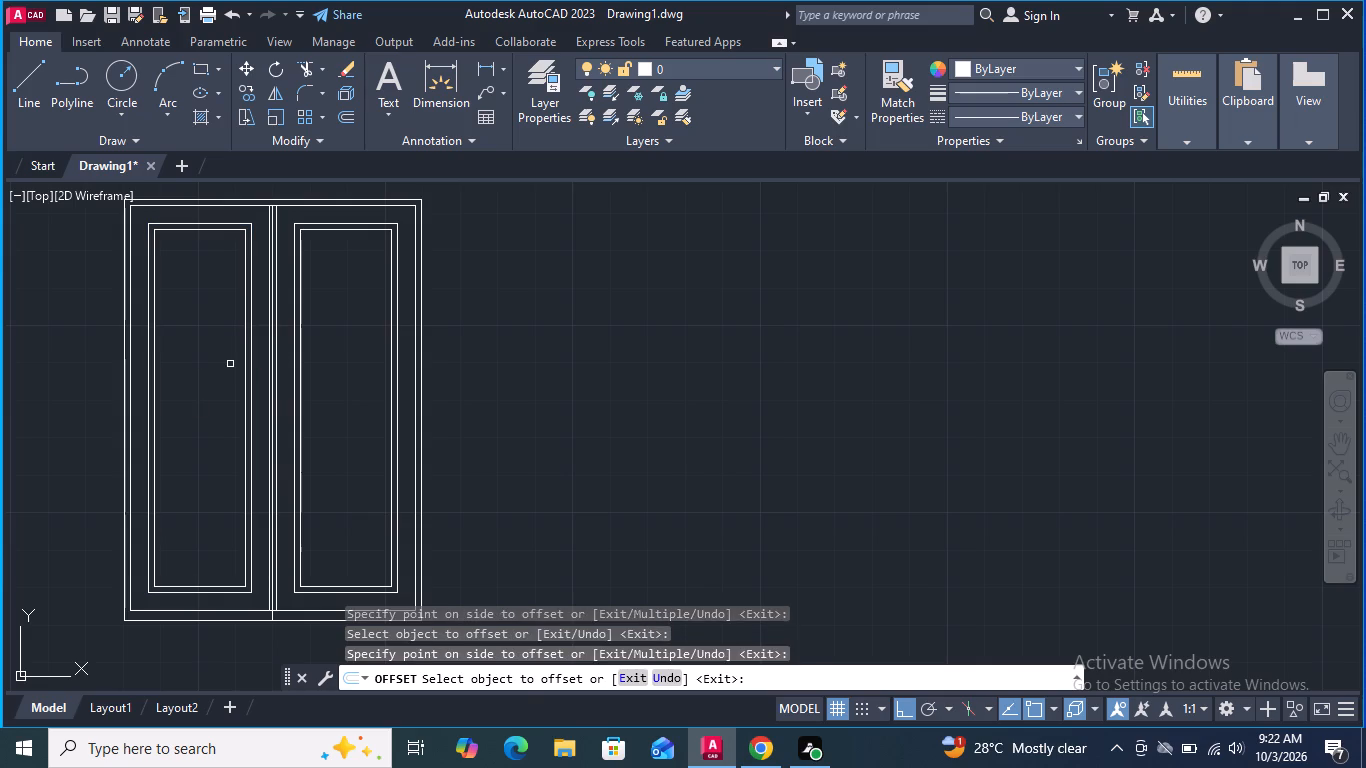
key("Return")
scroll(459, 417, "down", 2)
scroll(472, 424, "up", 2)
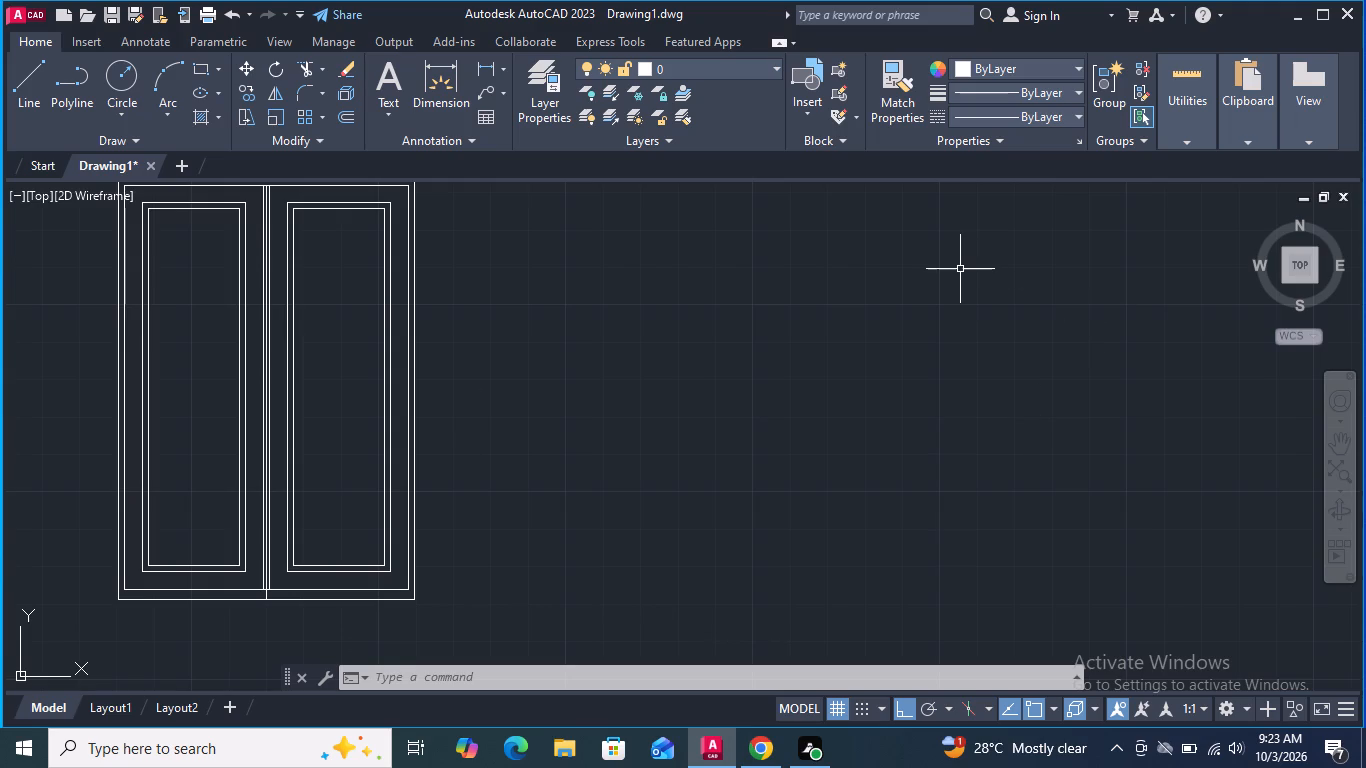
Draw a vertical centre line in each panel between the top and bottom edge midpoints of its innermost outline.
left_click(18, 89)
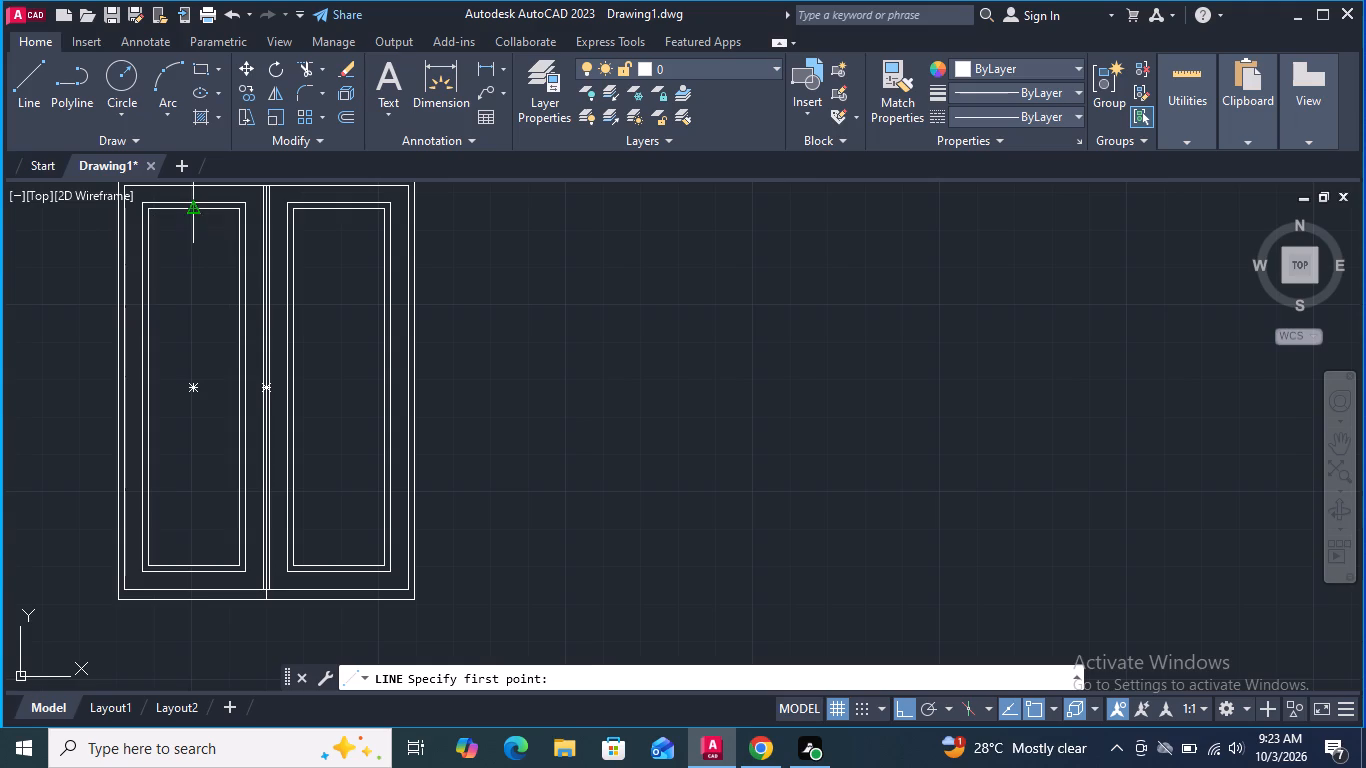
left_click(196, 211)
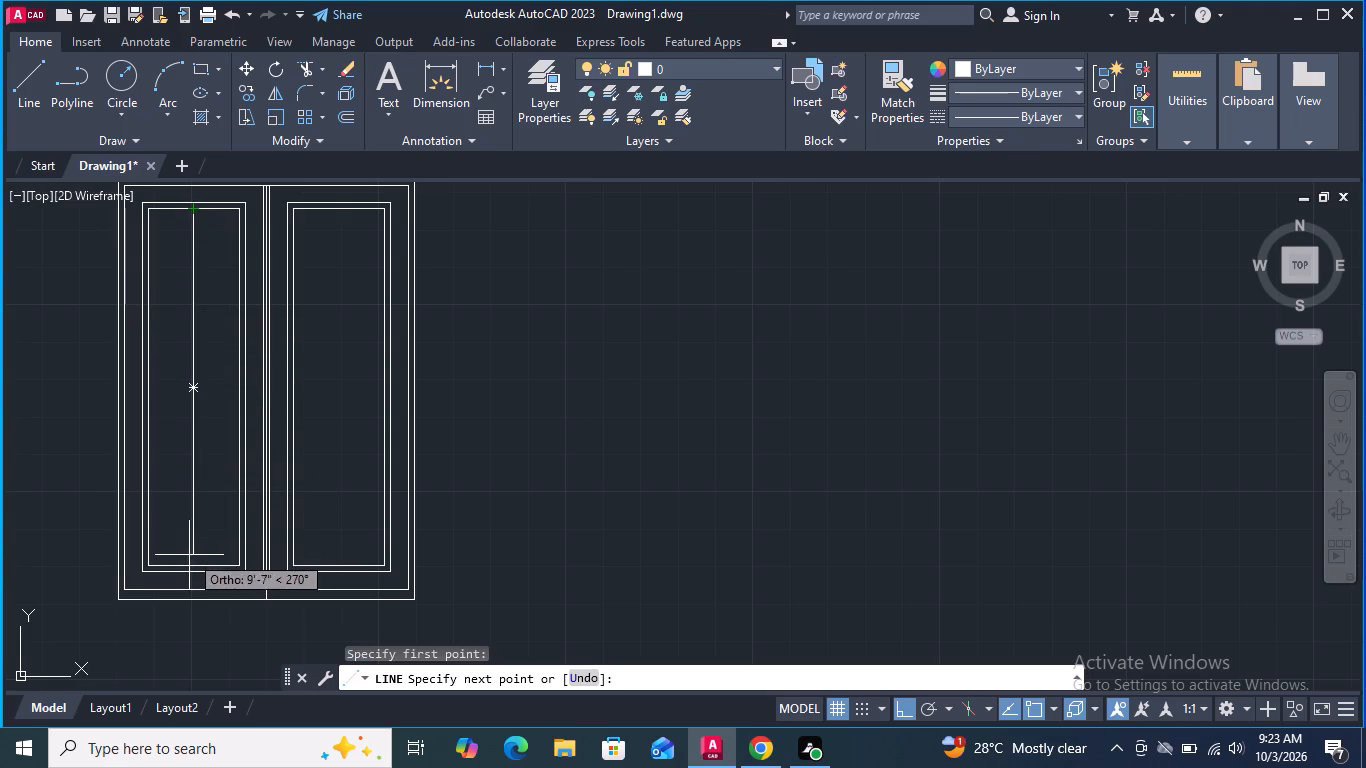
left_click(193, 565)
key("space")
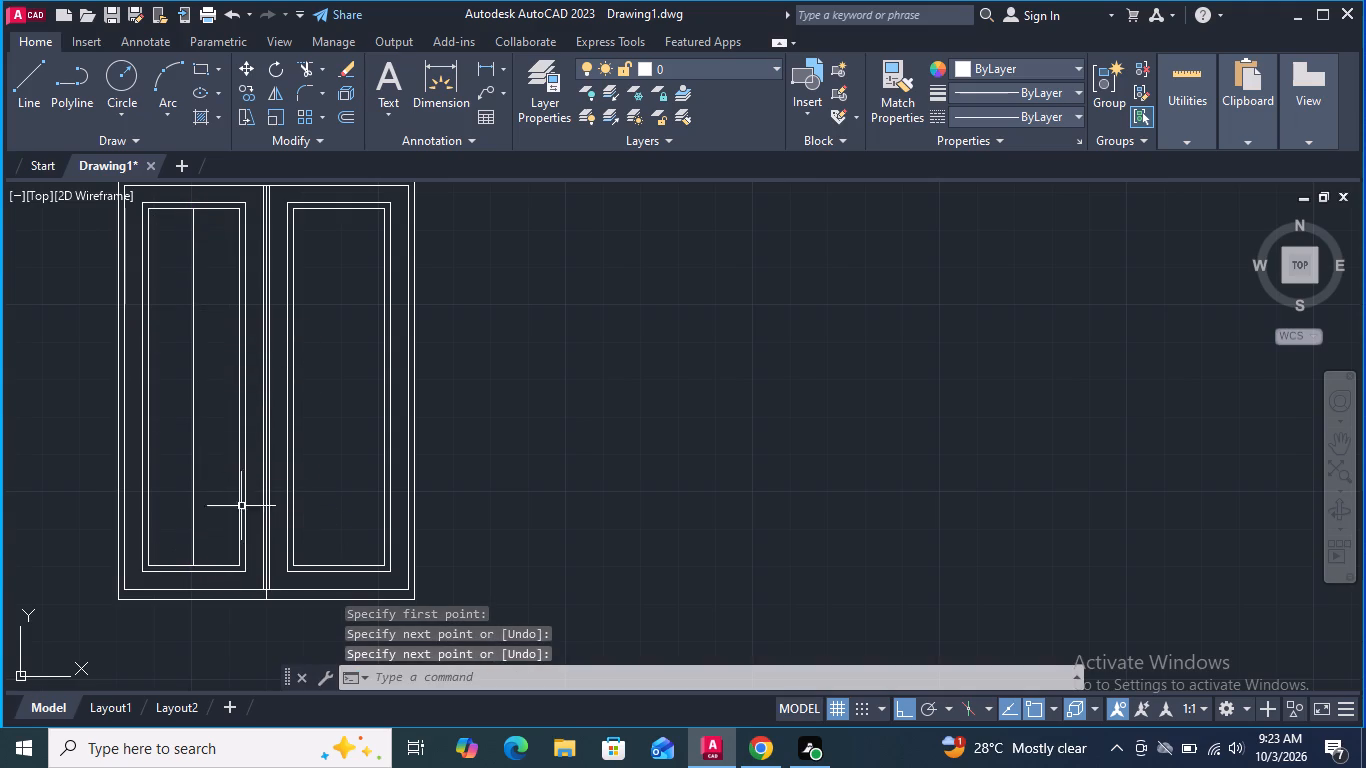
key("space")
left_click(336, 212)
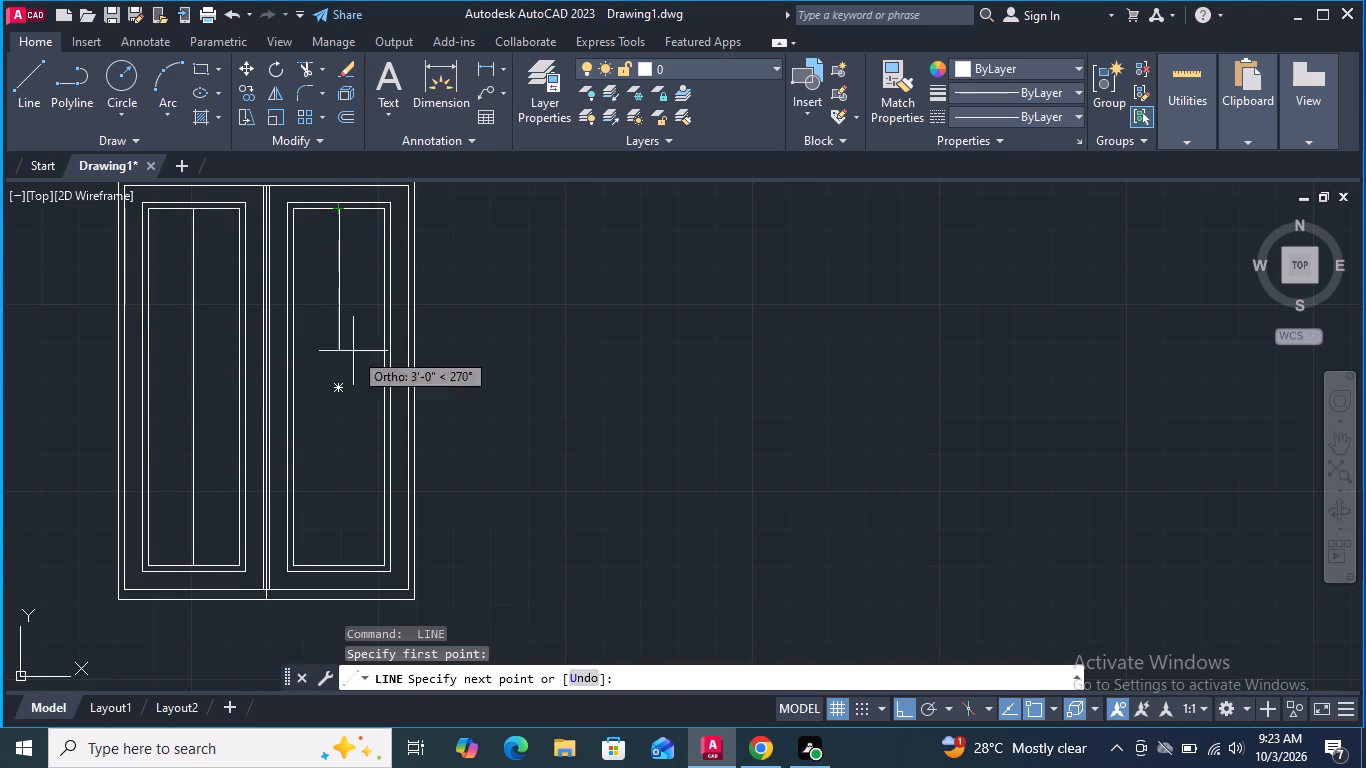
left_click(338, 565)
key("space")
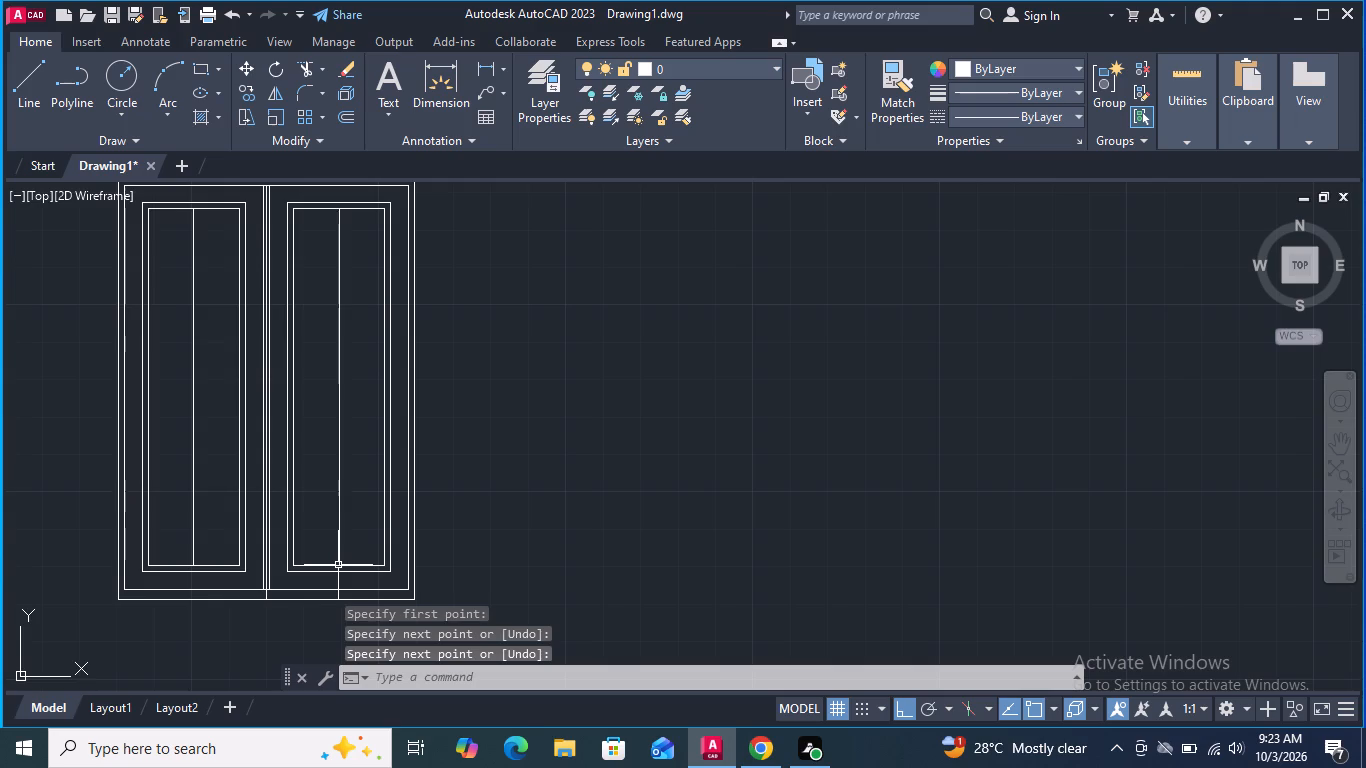
Copy the right panel's vertical centre line 1" to its right and 1" to its left.
scroll(335, 568, "up", 3)
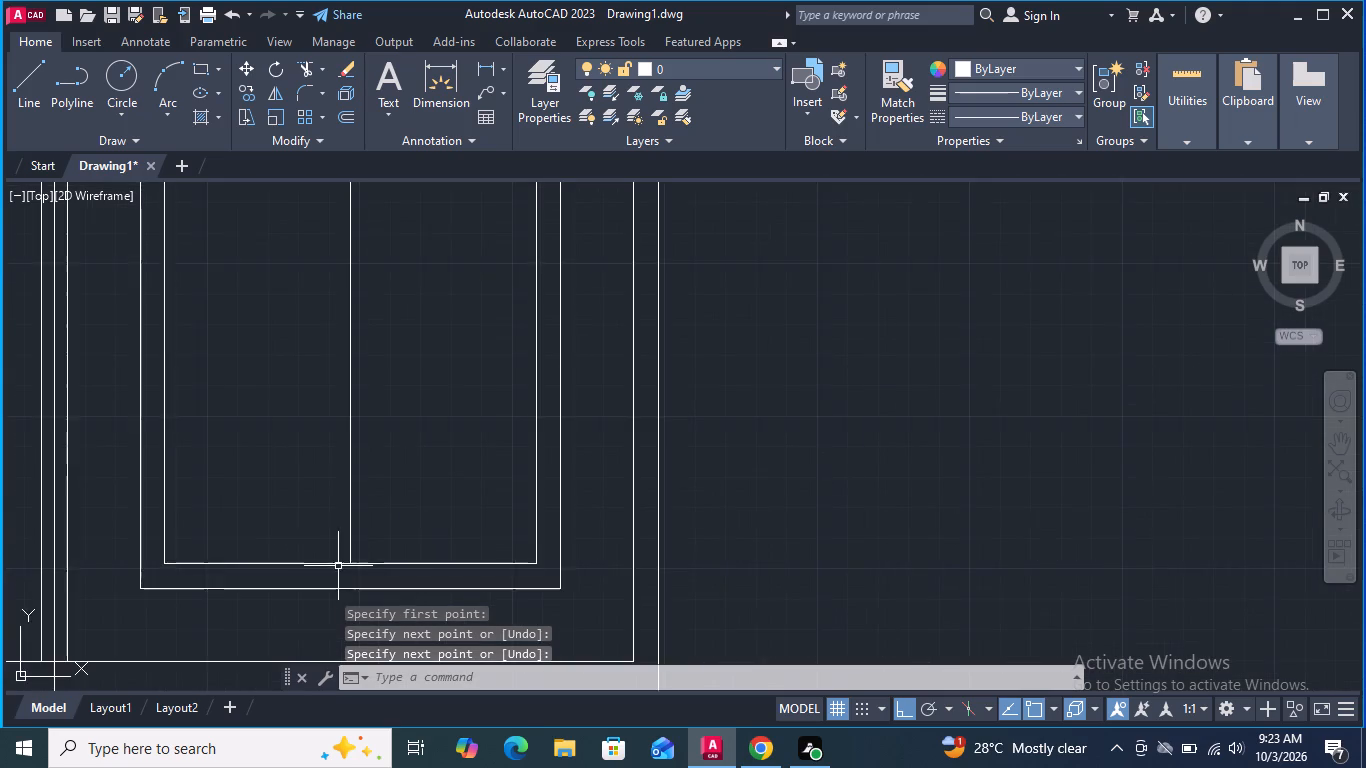
scroll(340, 564, "up", 3)
left_click(381, 510)
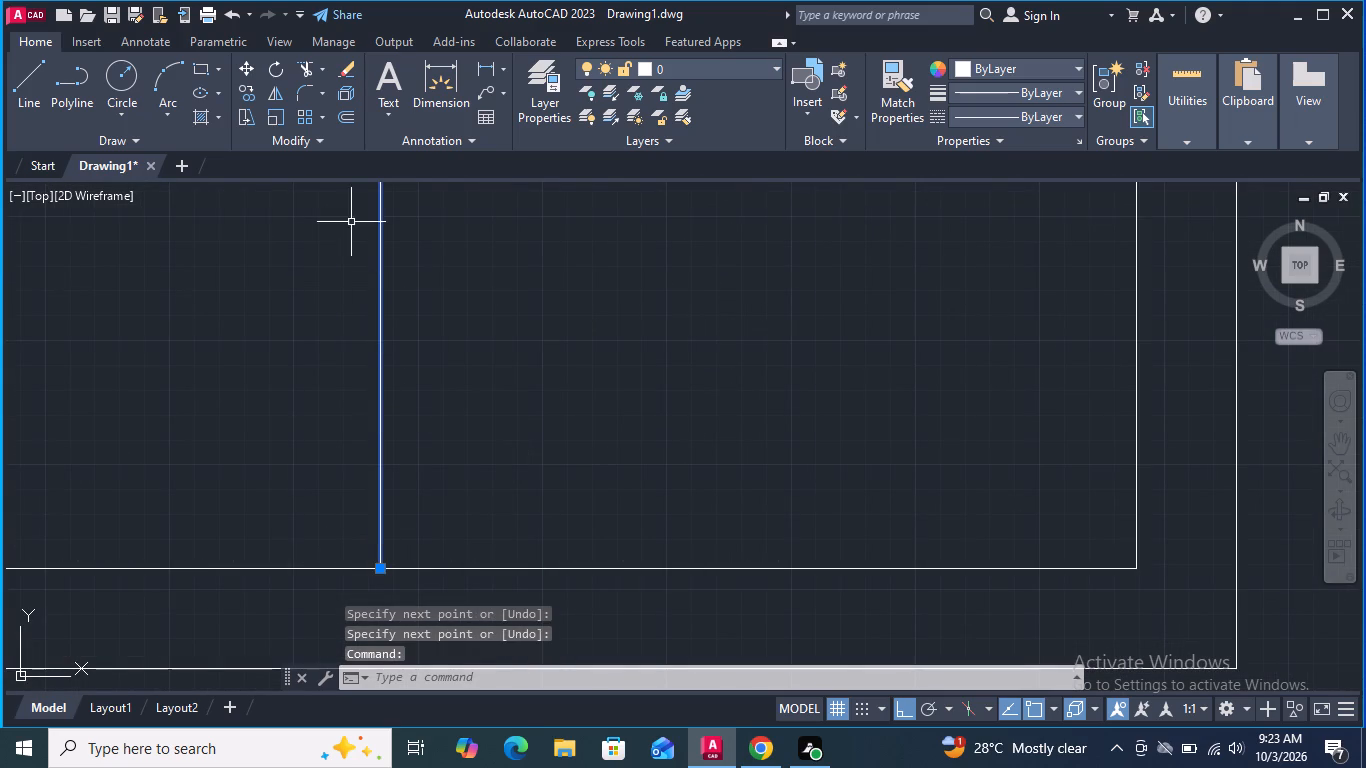
left_click(238, 94)
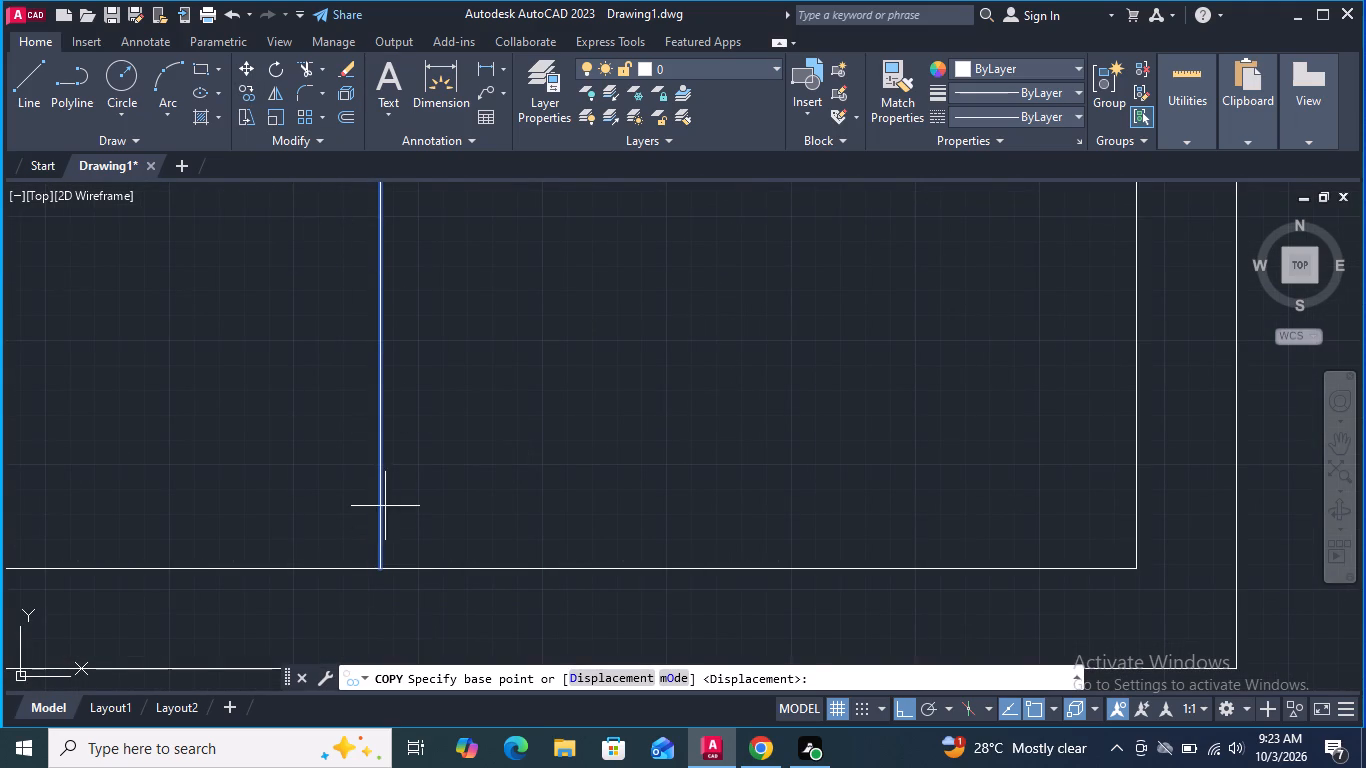
left_click(378, 569)
key("1")
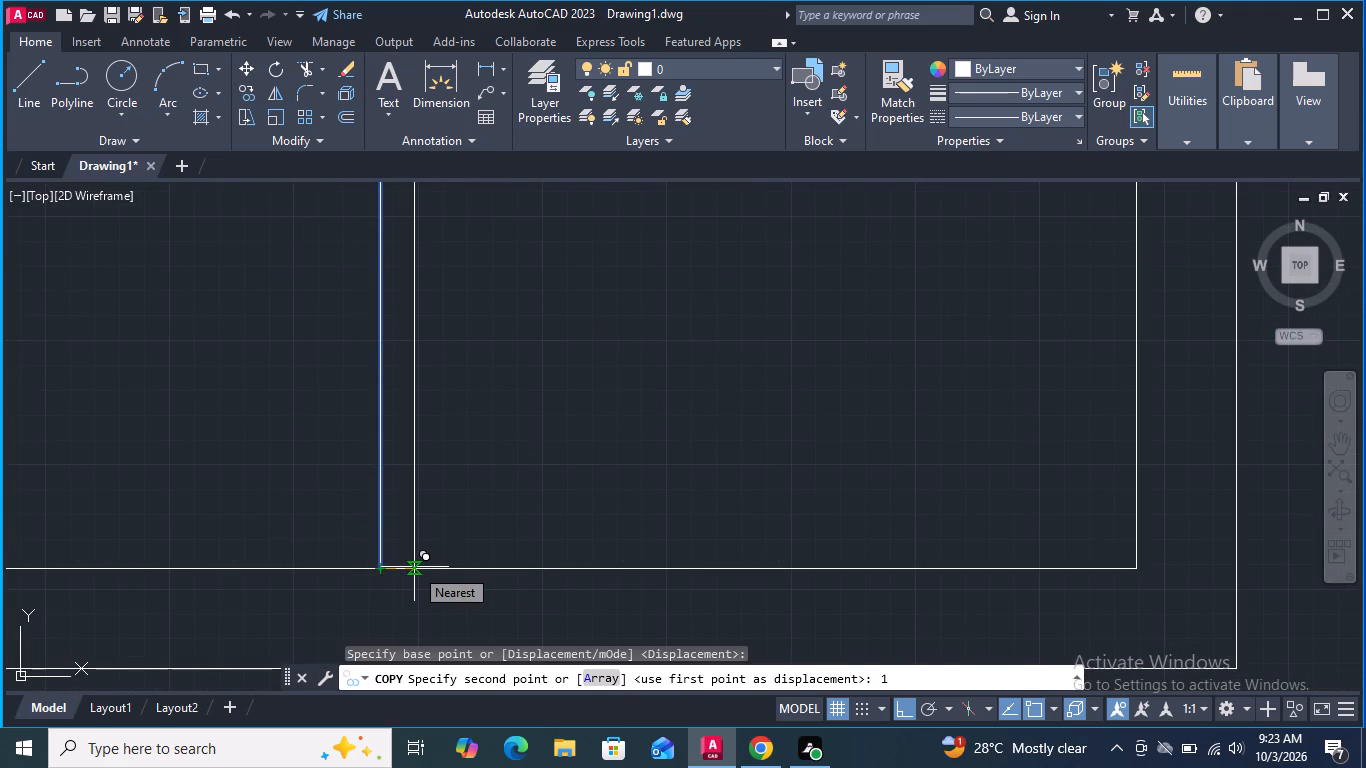
key("shift+quotedbl")
key("Return")
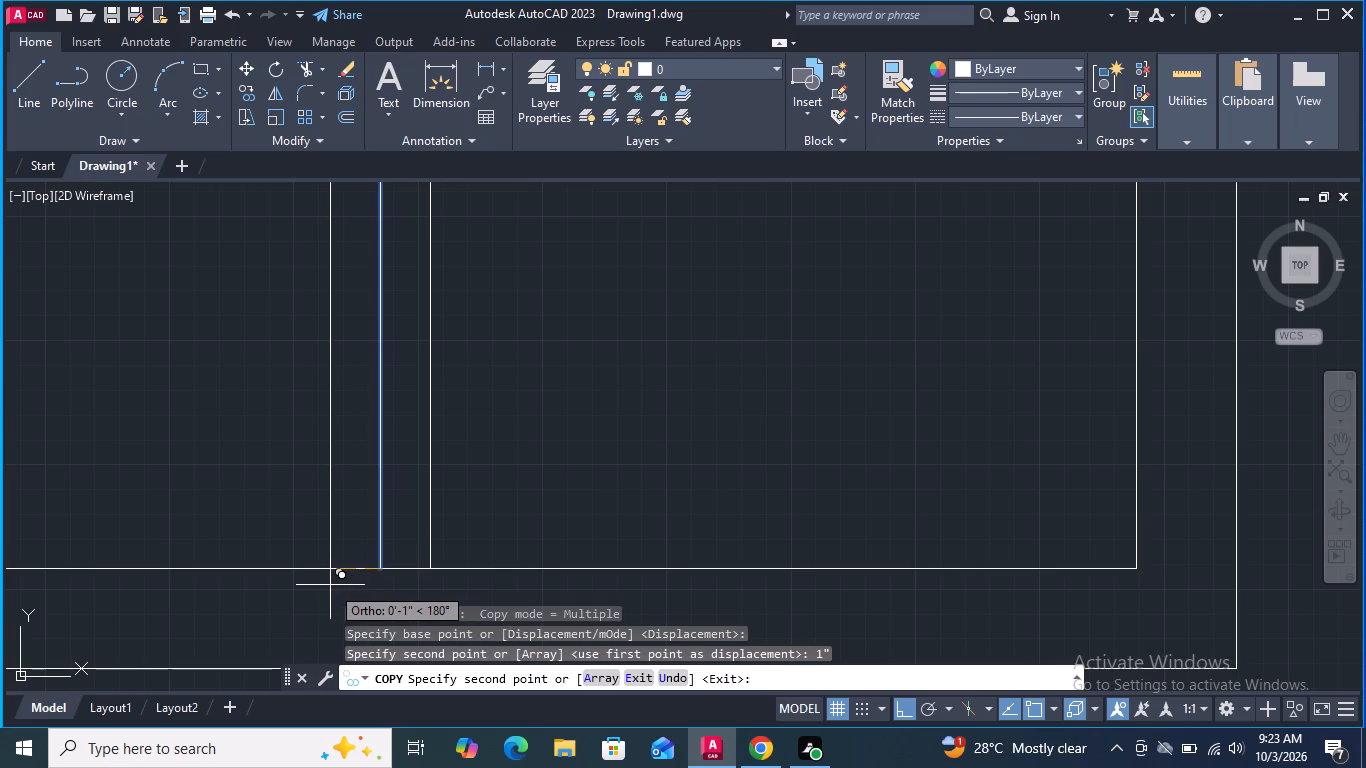
type("1\"")
key("Return")
key("space")
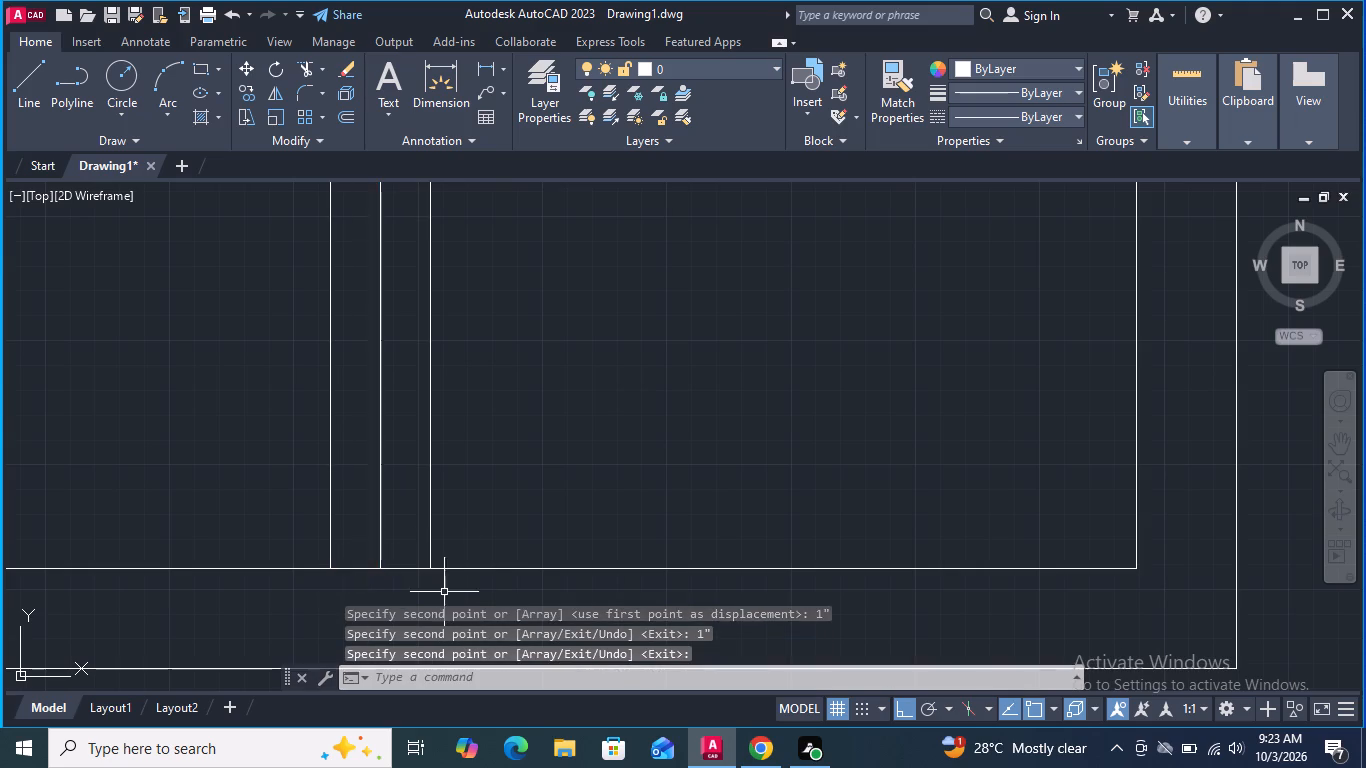
Examine the right panel's three central vertical lines where they meet the bottom edge of the innermost outline.
scroll(488, 548, "down", 8)
scroll(497, 553, "up", 3)
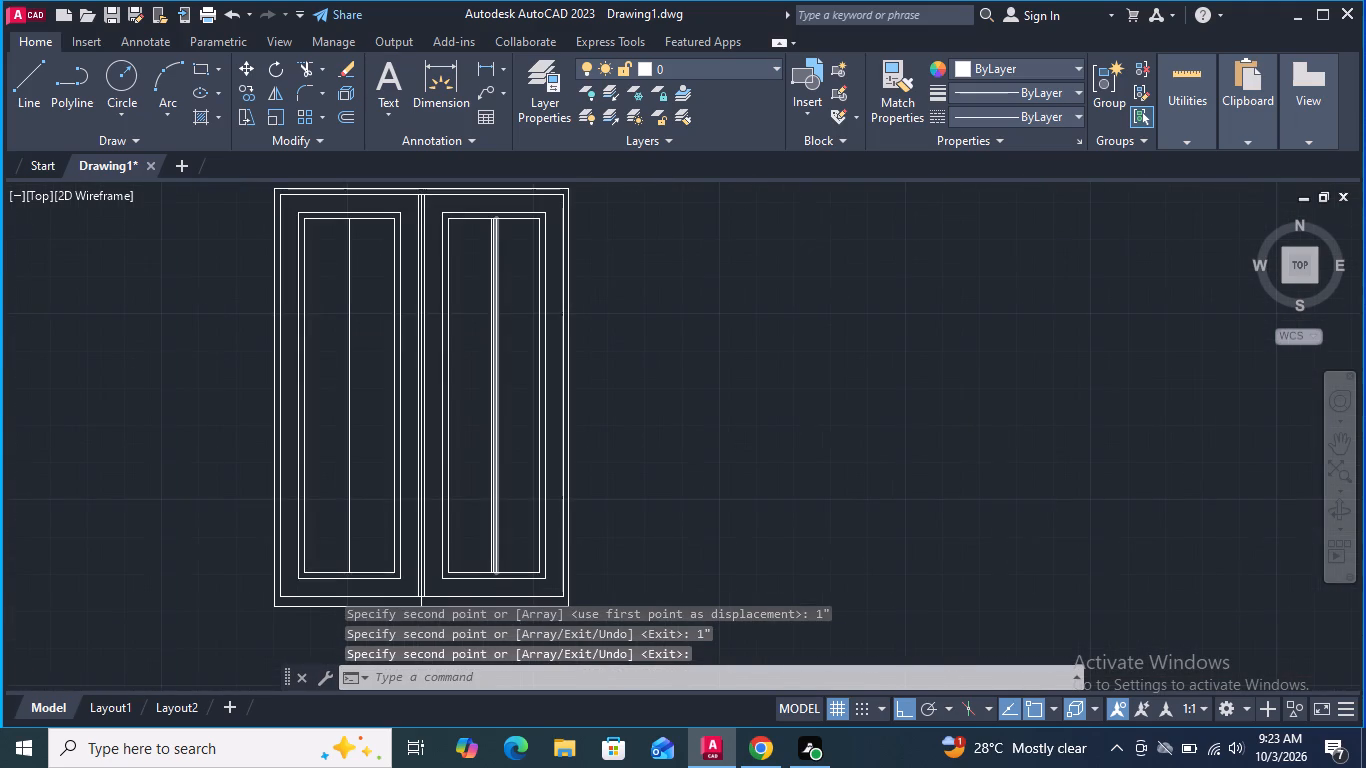
scroll(483, 554, "up", 2)
scroll(525, 437, "down", 2)
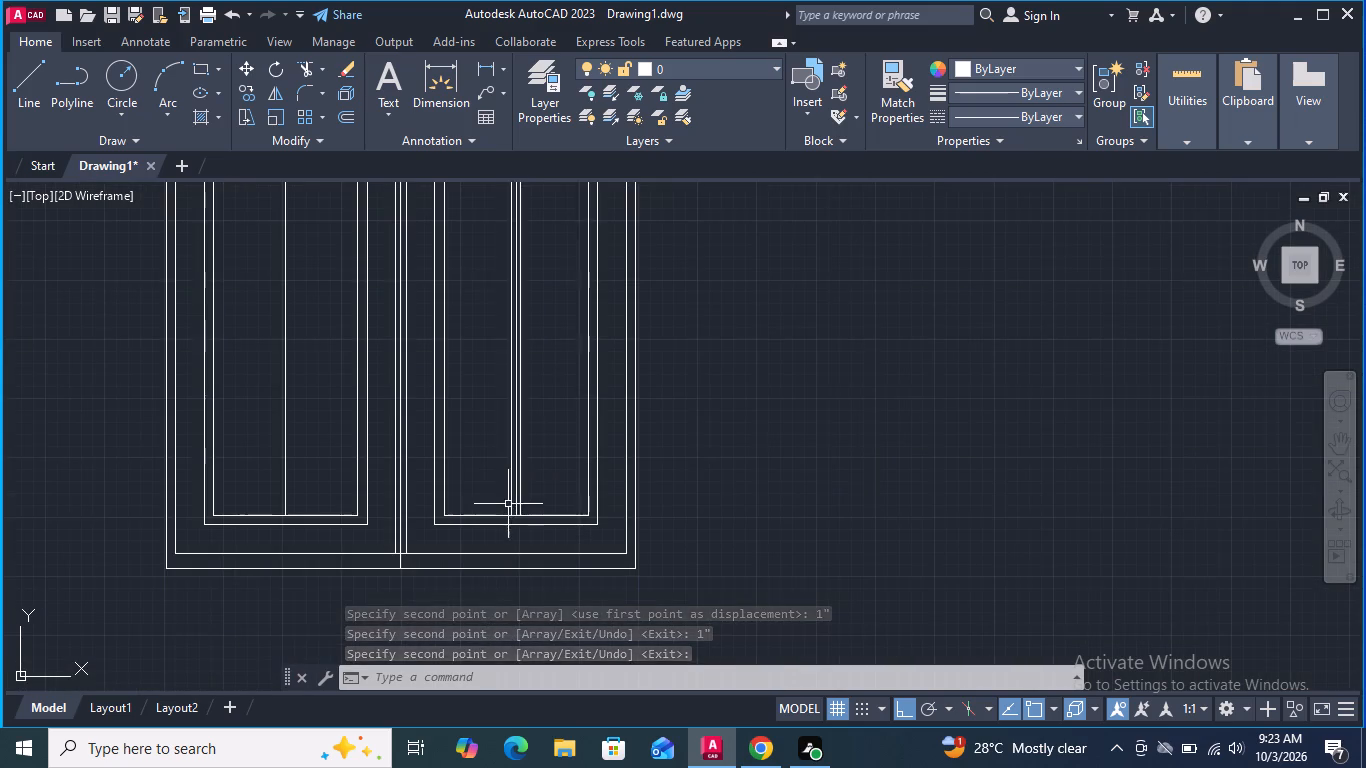
scroll(510, 511, "up", 5)
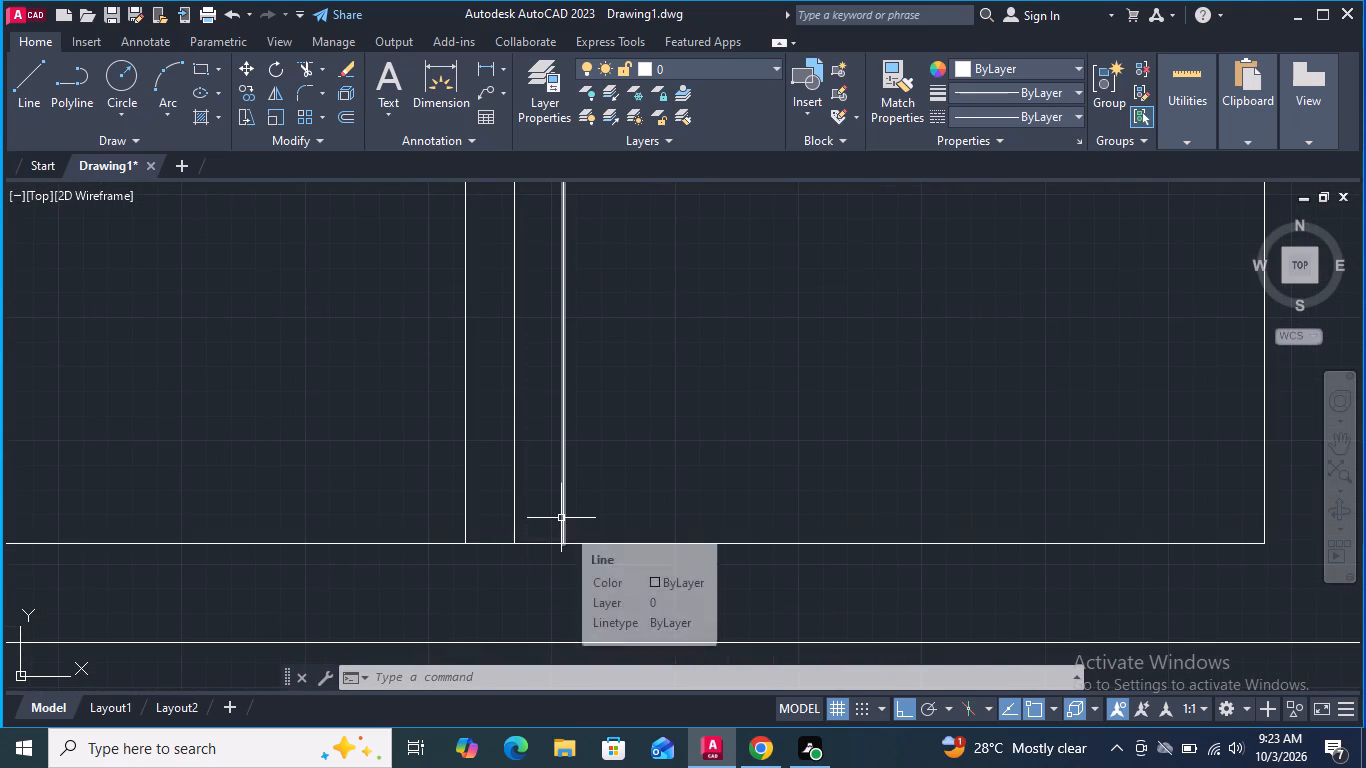
scroll(504, 517, "down", 5)
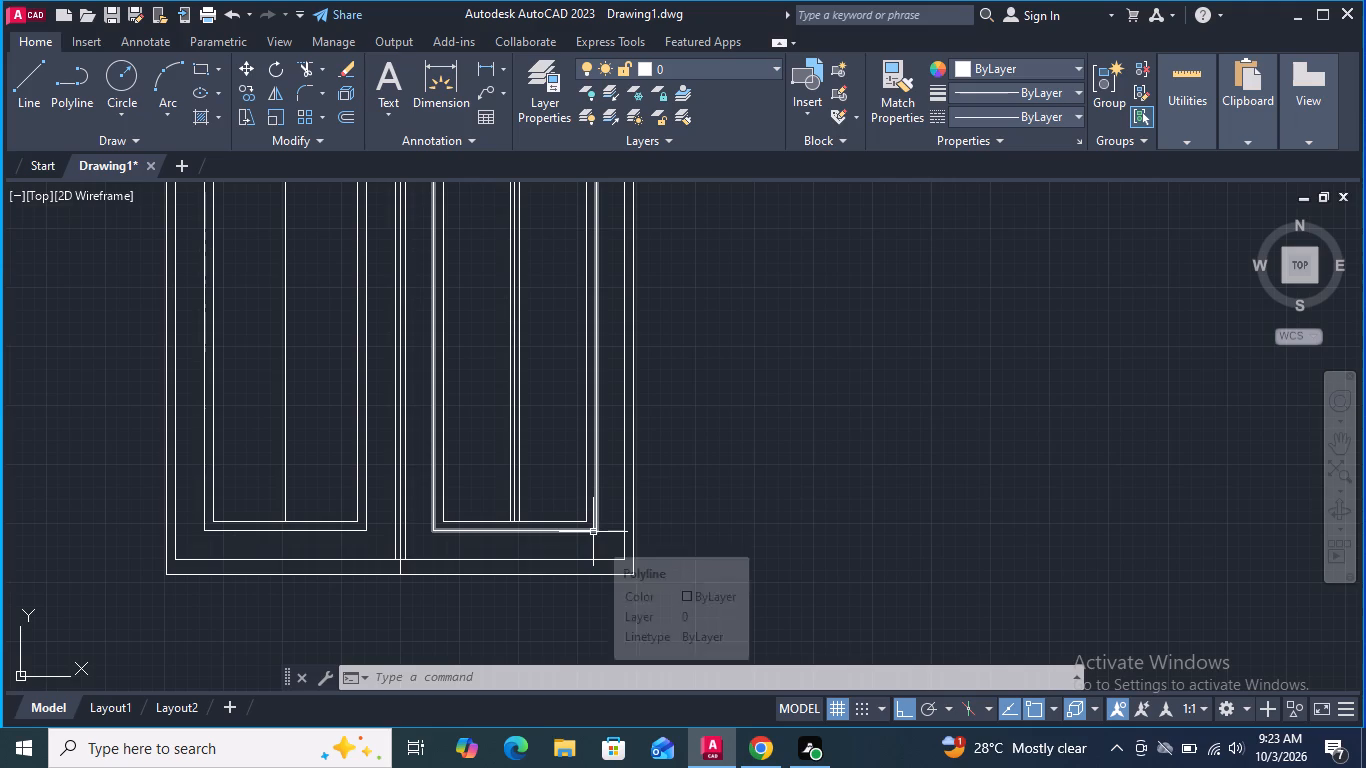
scroll(519, 529, "up", 2)
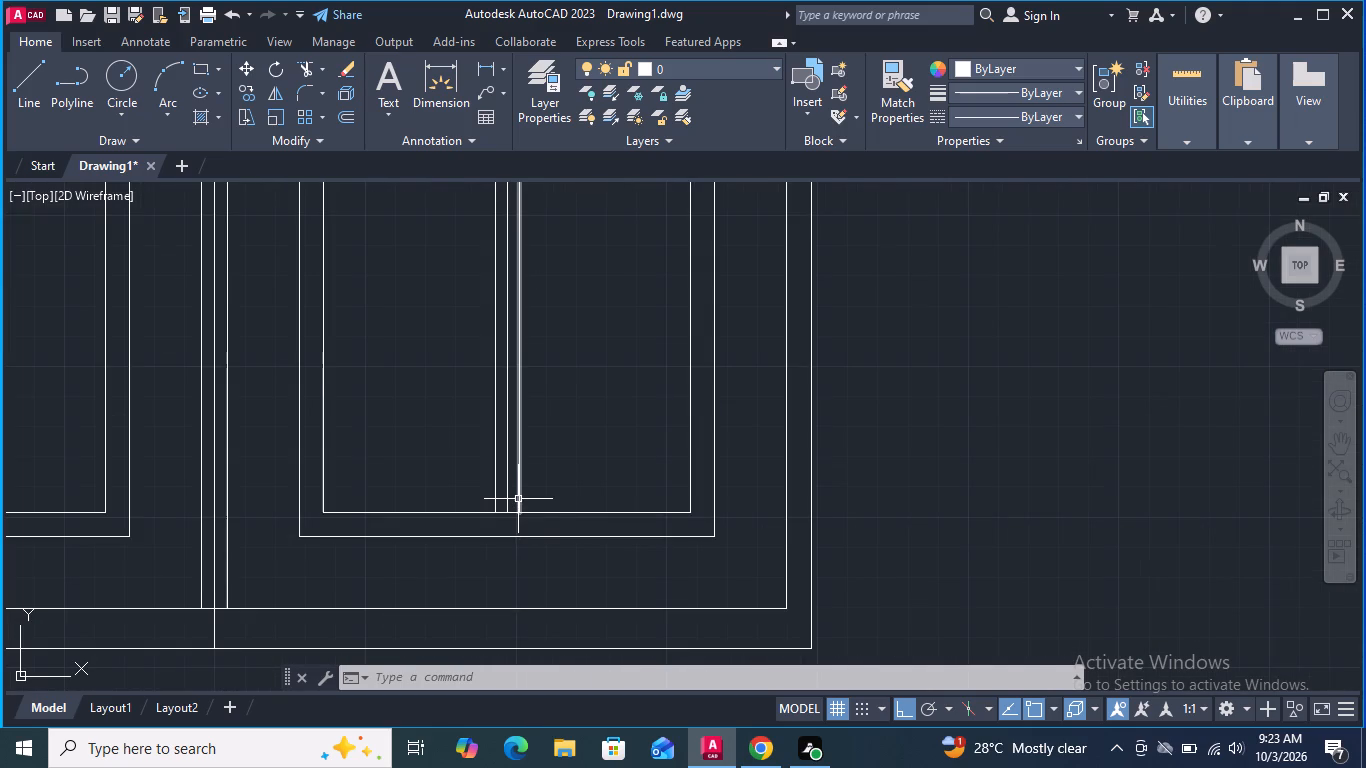
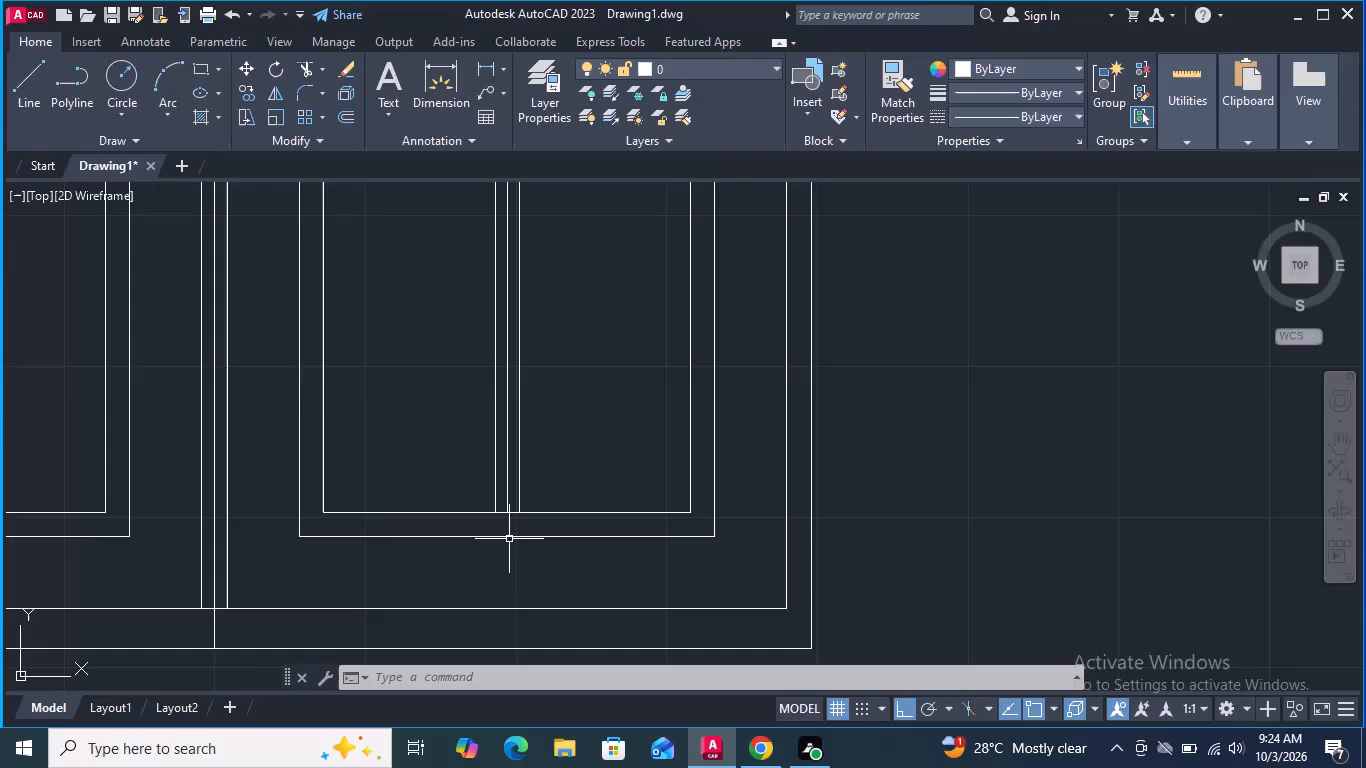
Move the right one of the right panel's three central lines horizontally inward, roughly halfway toward the centre line.
scroll(658, 483, "down", 2)
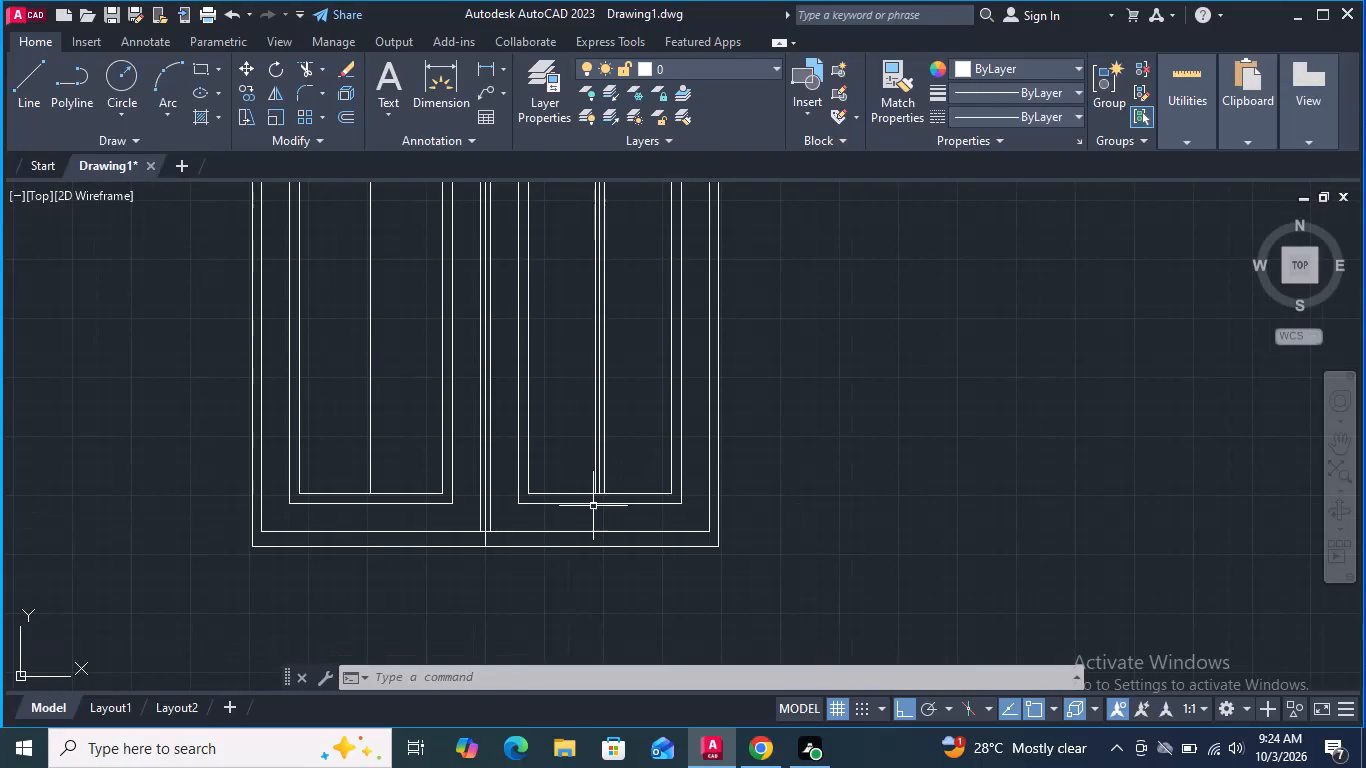
scroll(593, 495, "up", 3)
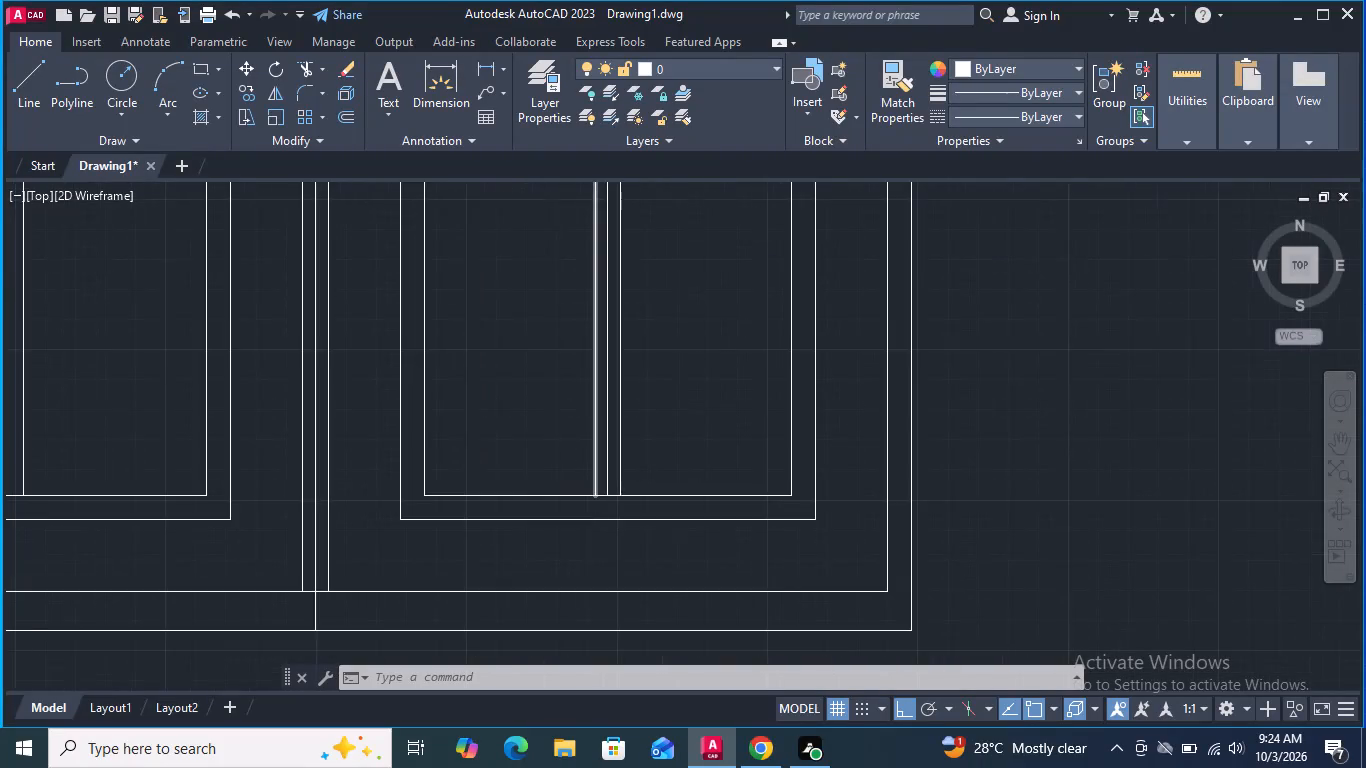
scroll(605, 485, "up", 1)
scroll(619, 479, "down", 2)
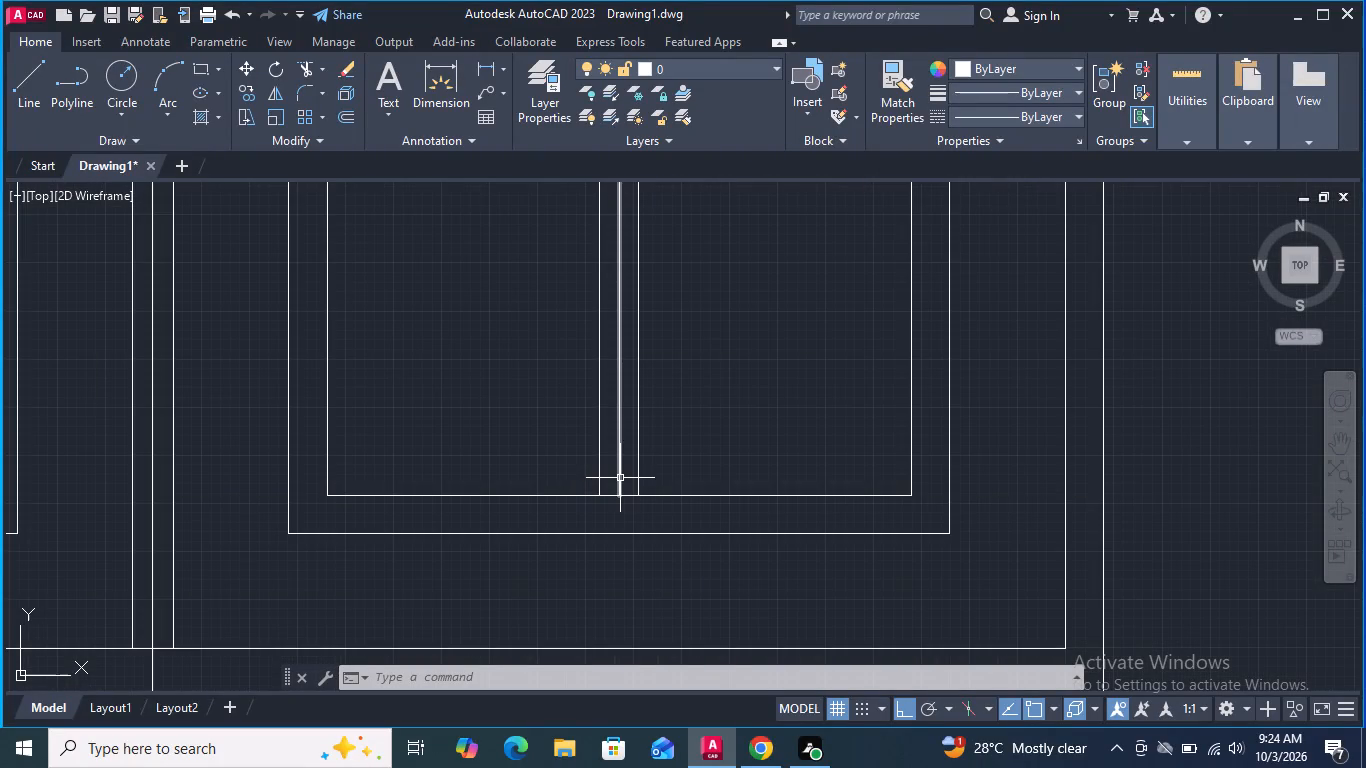
scroll(620, 478, "up", 3)
left_click(663, 452)
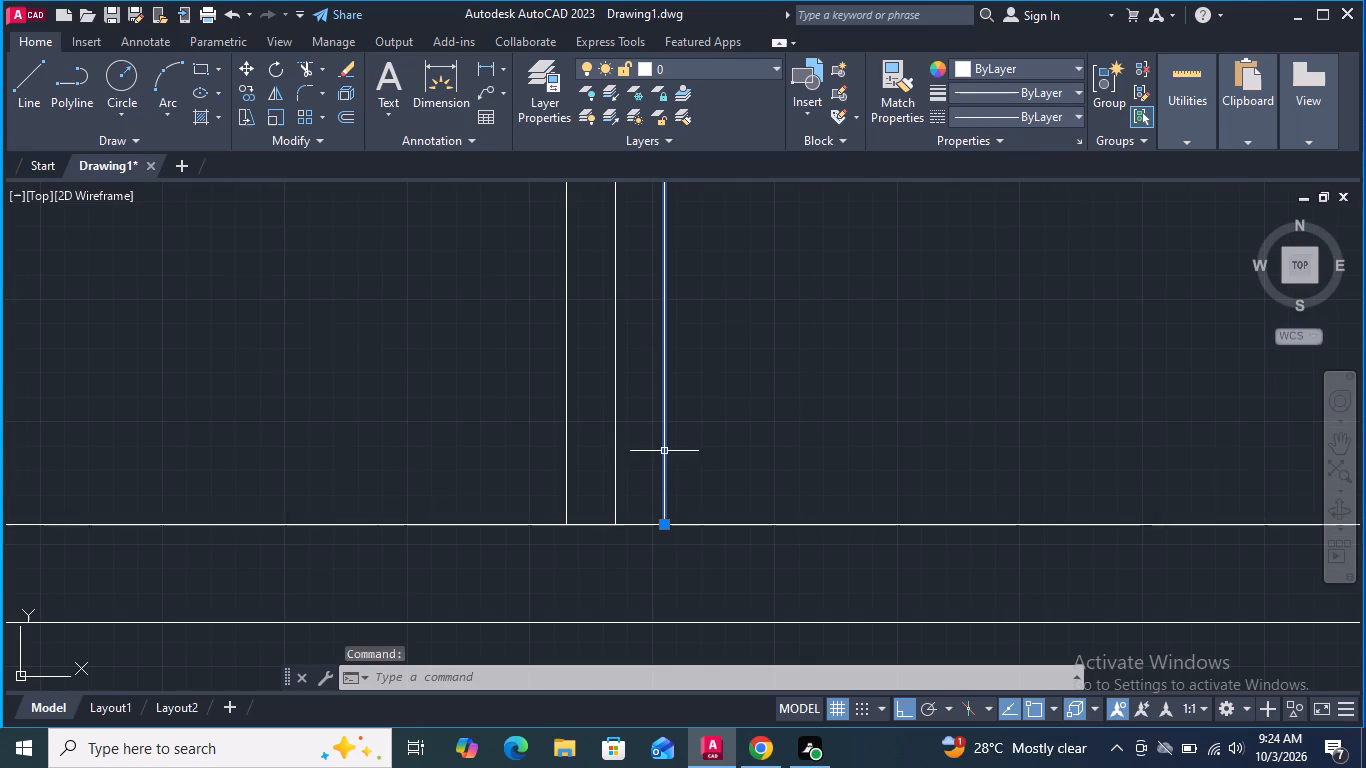
key("m")
key("Return")
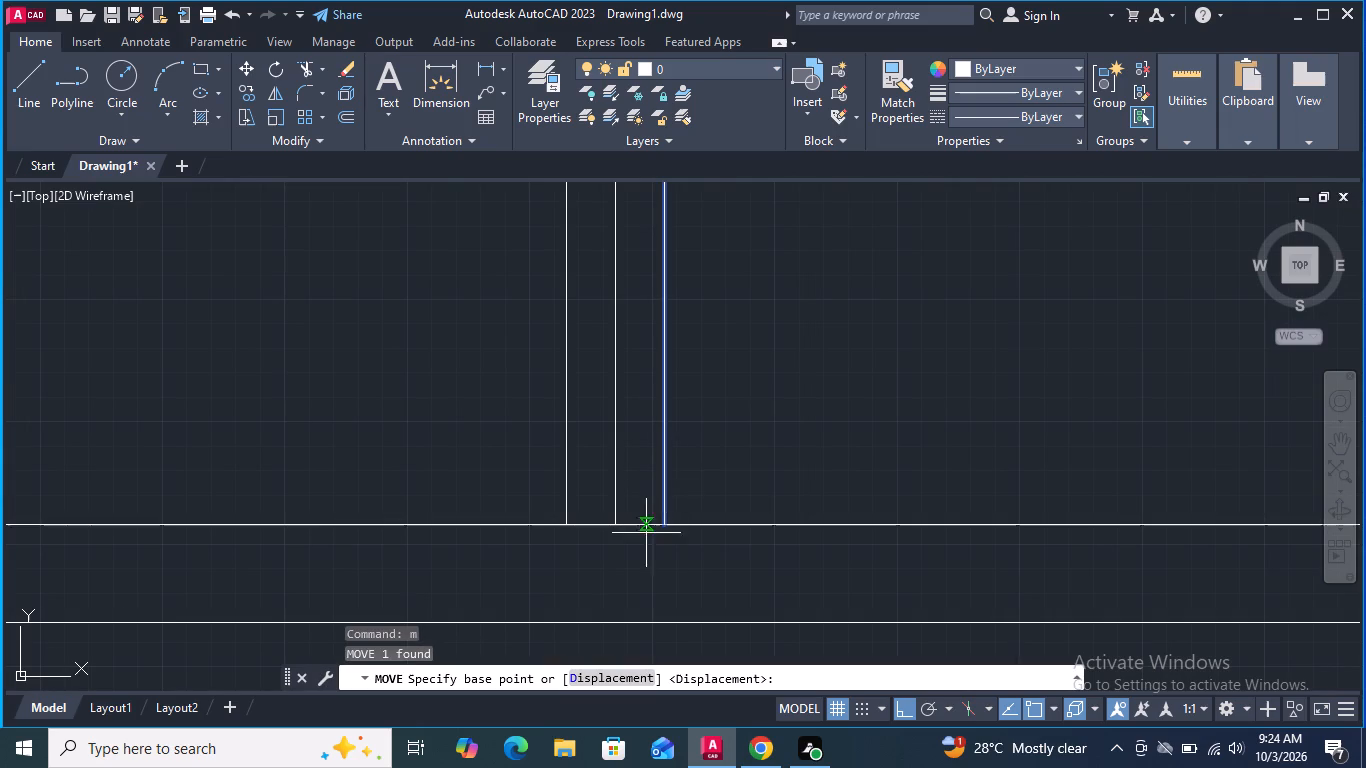
scroll(646, 542, "up", 2)
left_click(688, 496)
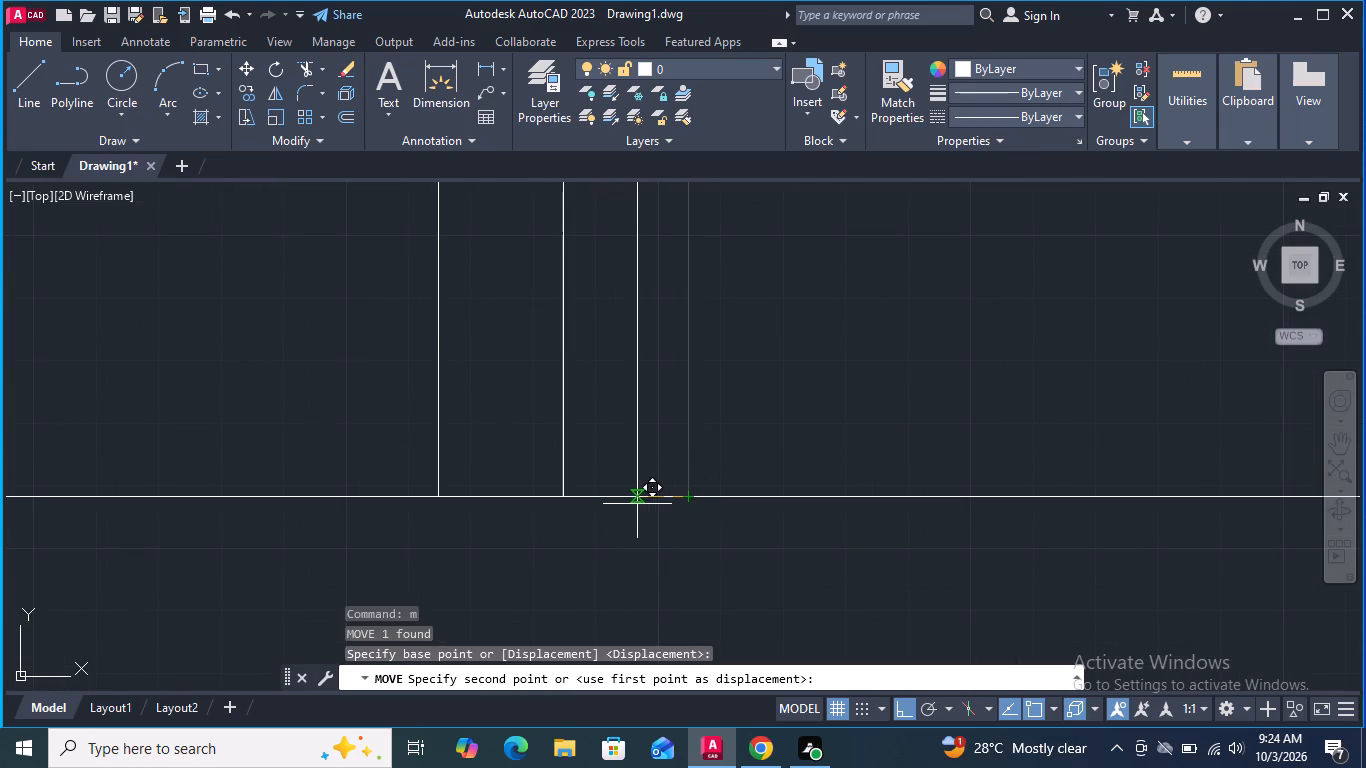
left_click(617, 495)
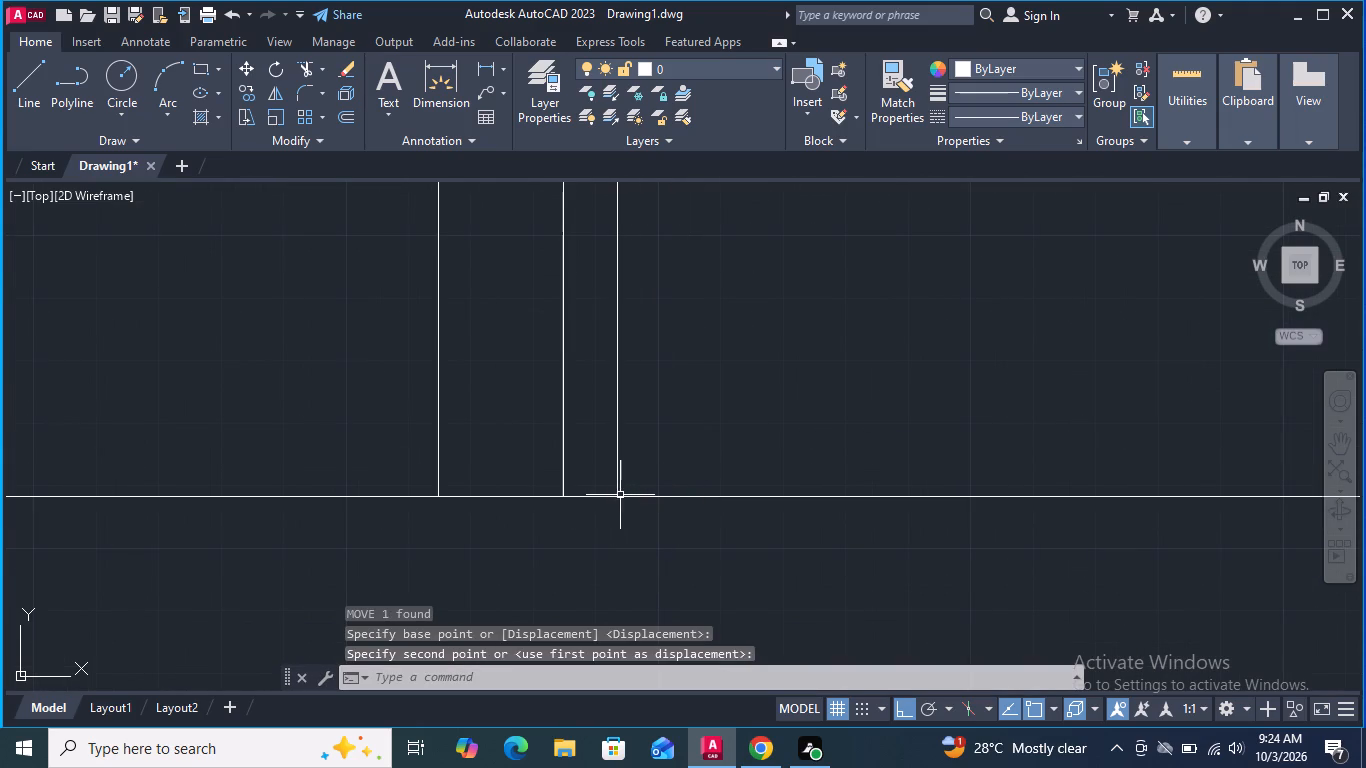
Move the left one of the right panel's three central lines horizontally inward, roughly matching the right line's gap to the centre line.
left_click_drag(442, 473, 415, 473)
left_click(393, 469)
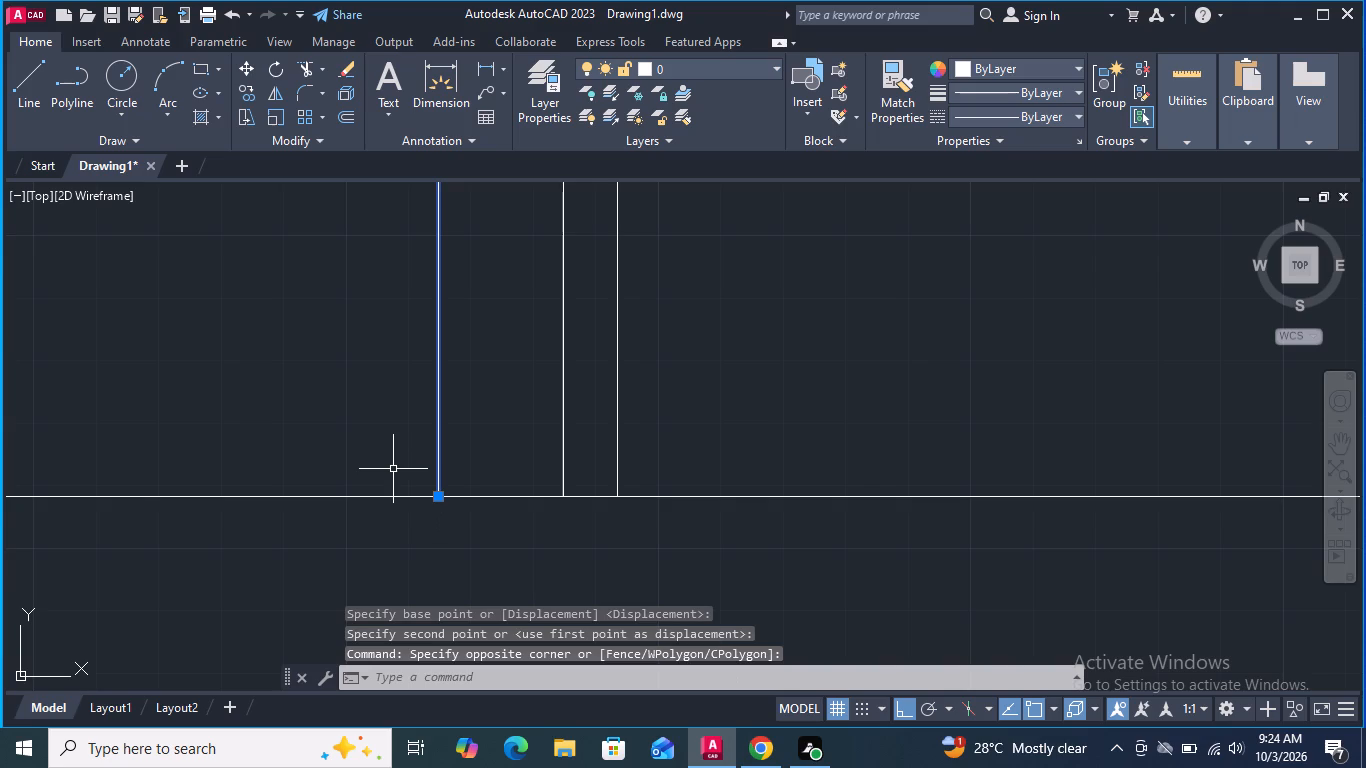
key("m")
key("Return")
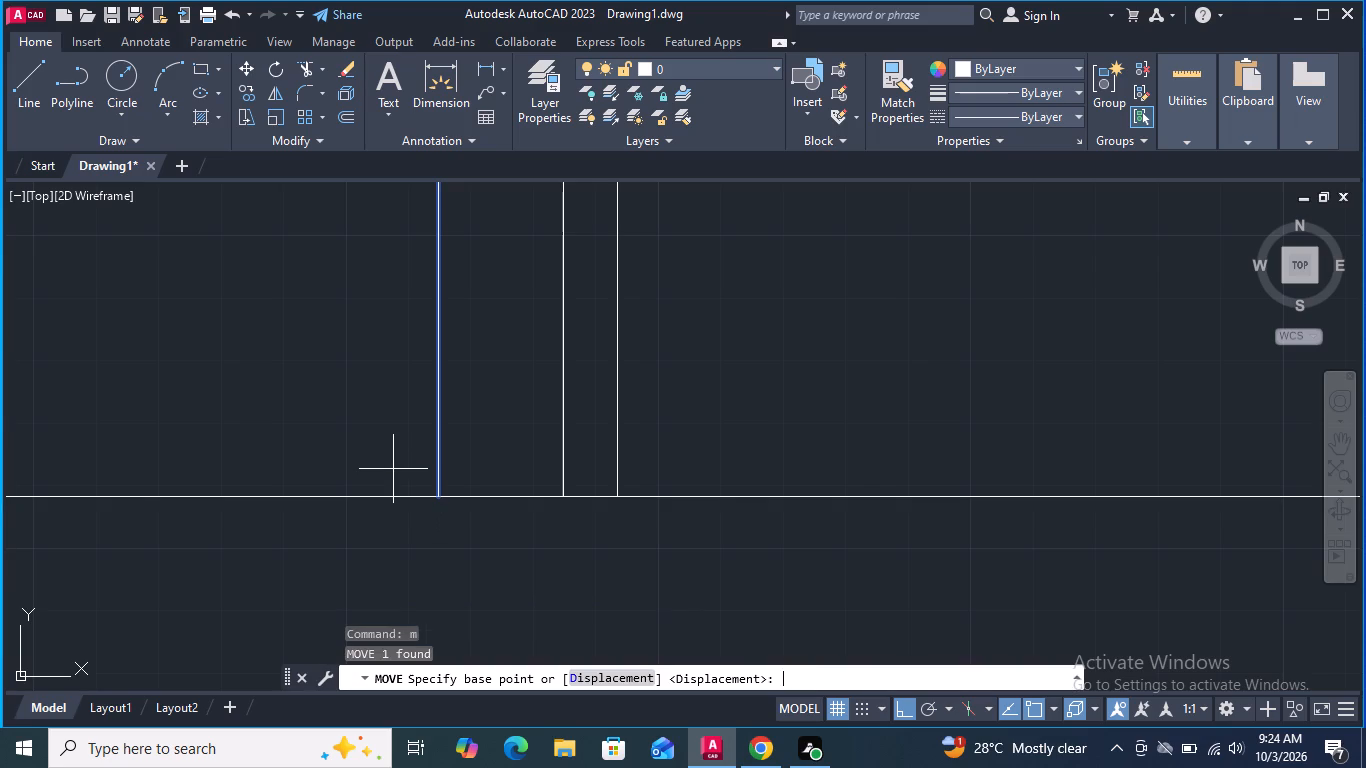
left_click(442, 492)
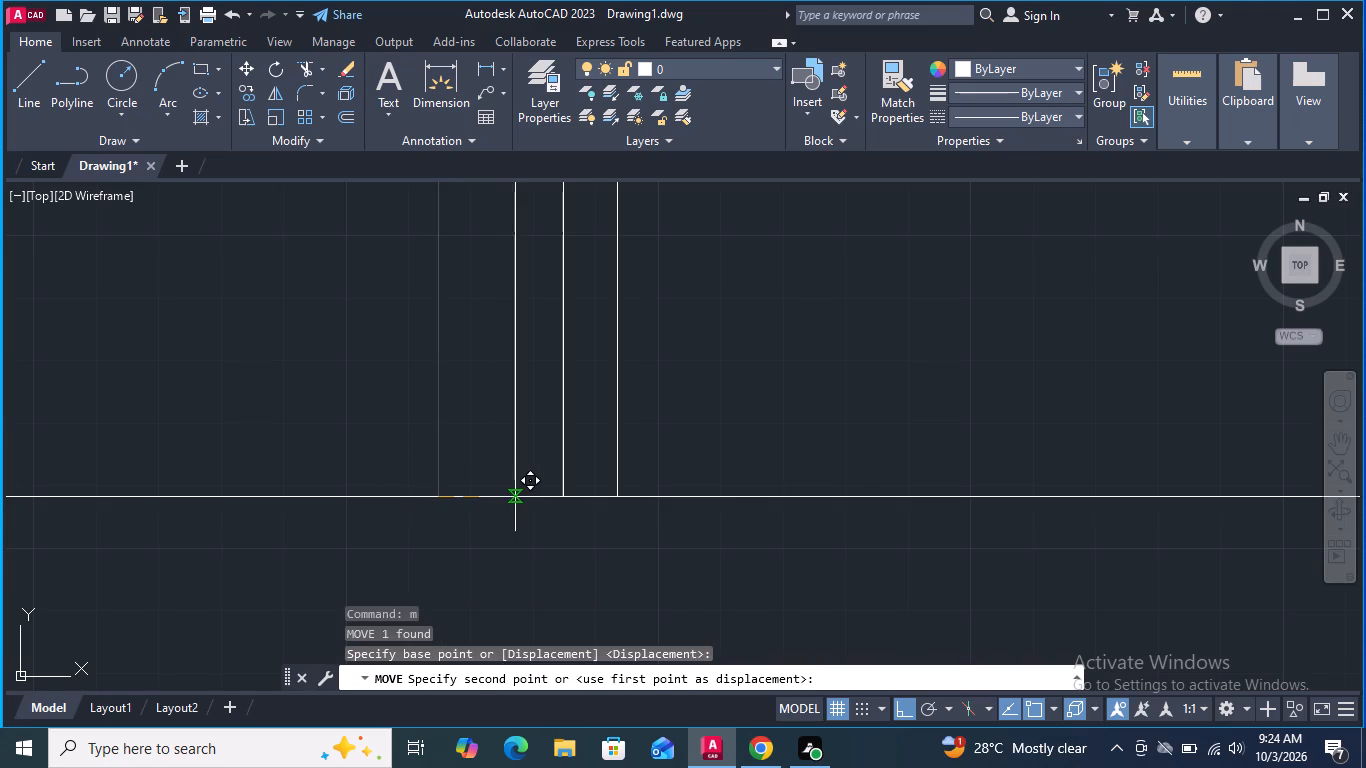
left_click(514, 495)
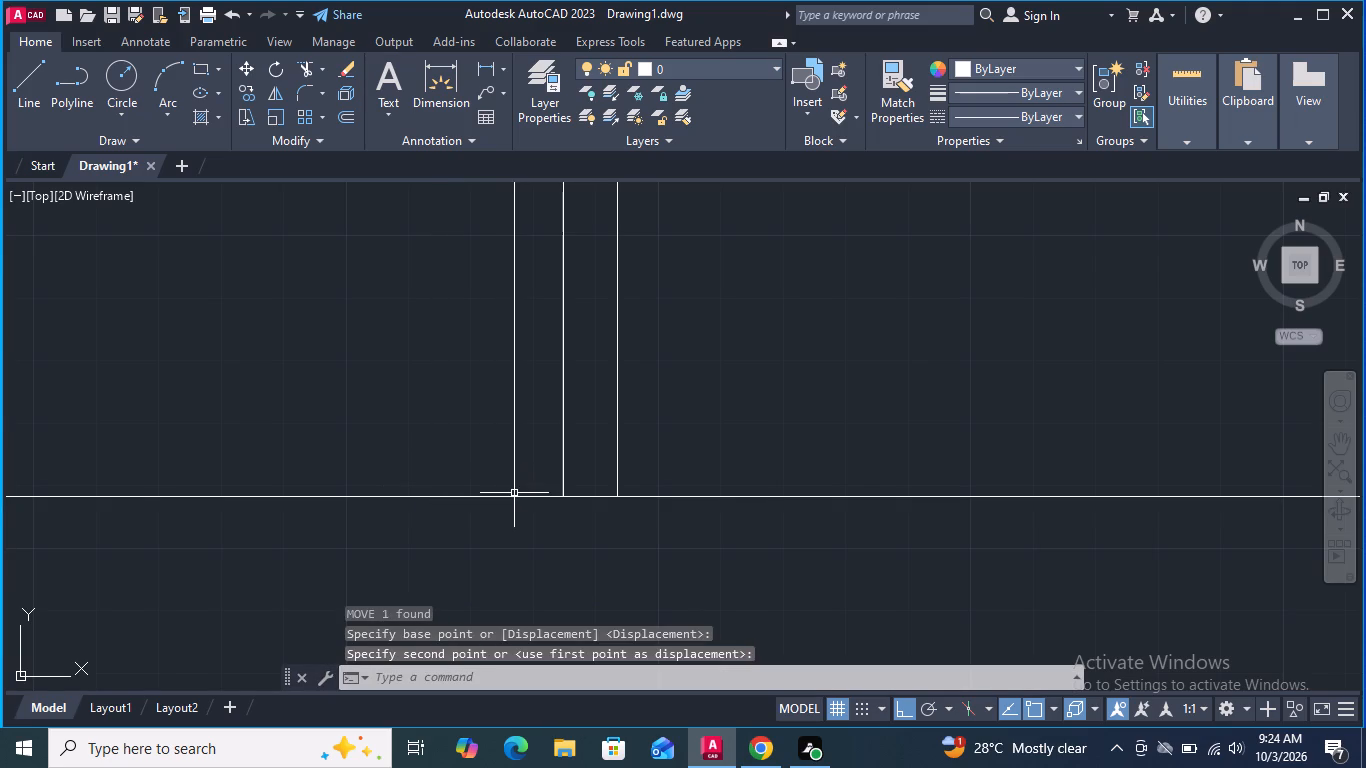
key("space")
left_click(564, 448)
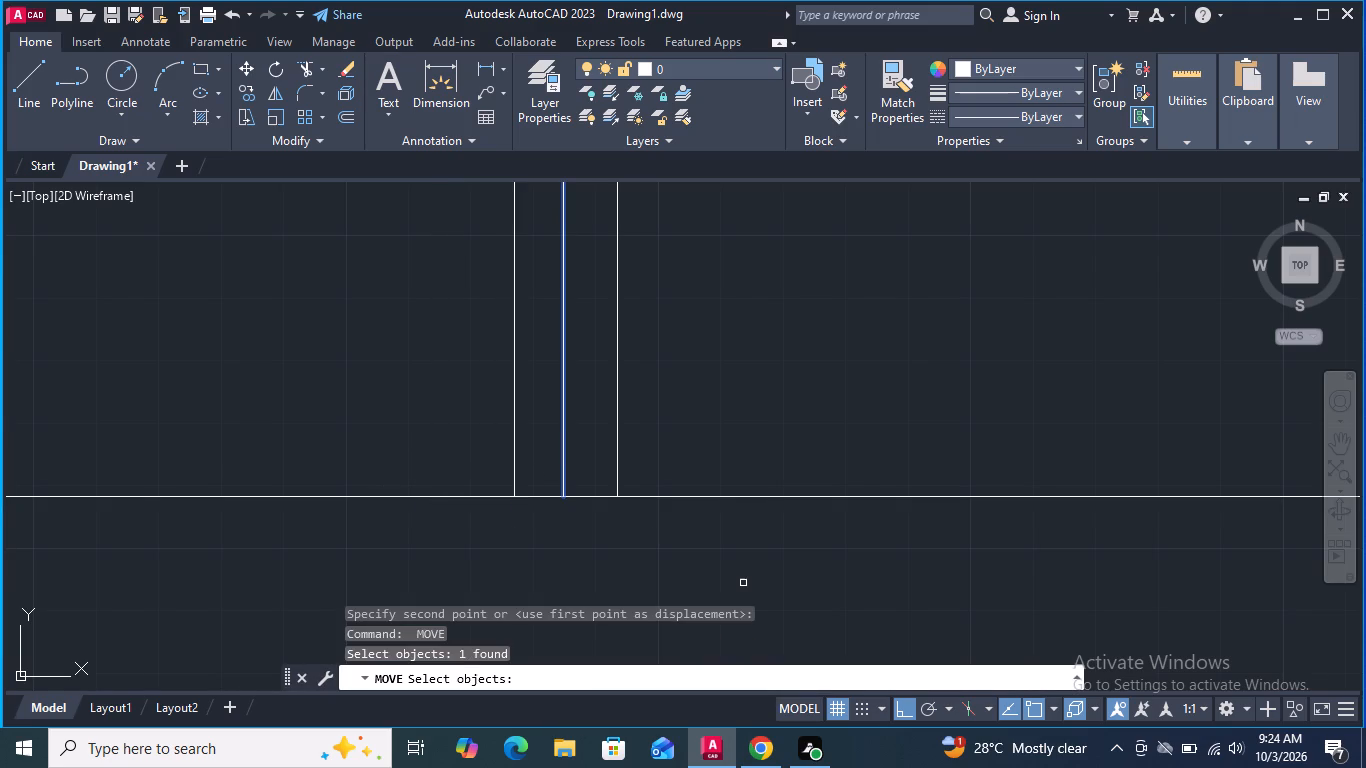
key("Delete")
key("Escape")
Erase the right panel's vertical centre line between the two closely spaced bar lines.
left_click(564, 450)
key("Delete")
Copy the right panel's two bar lines from the bottom edge's midpoint to the bottom end of the left panel's centre line.
scroll(615, 459, "down", 3)
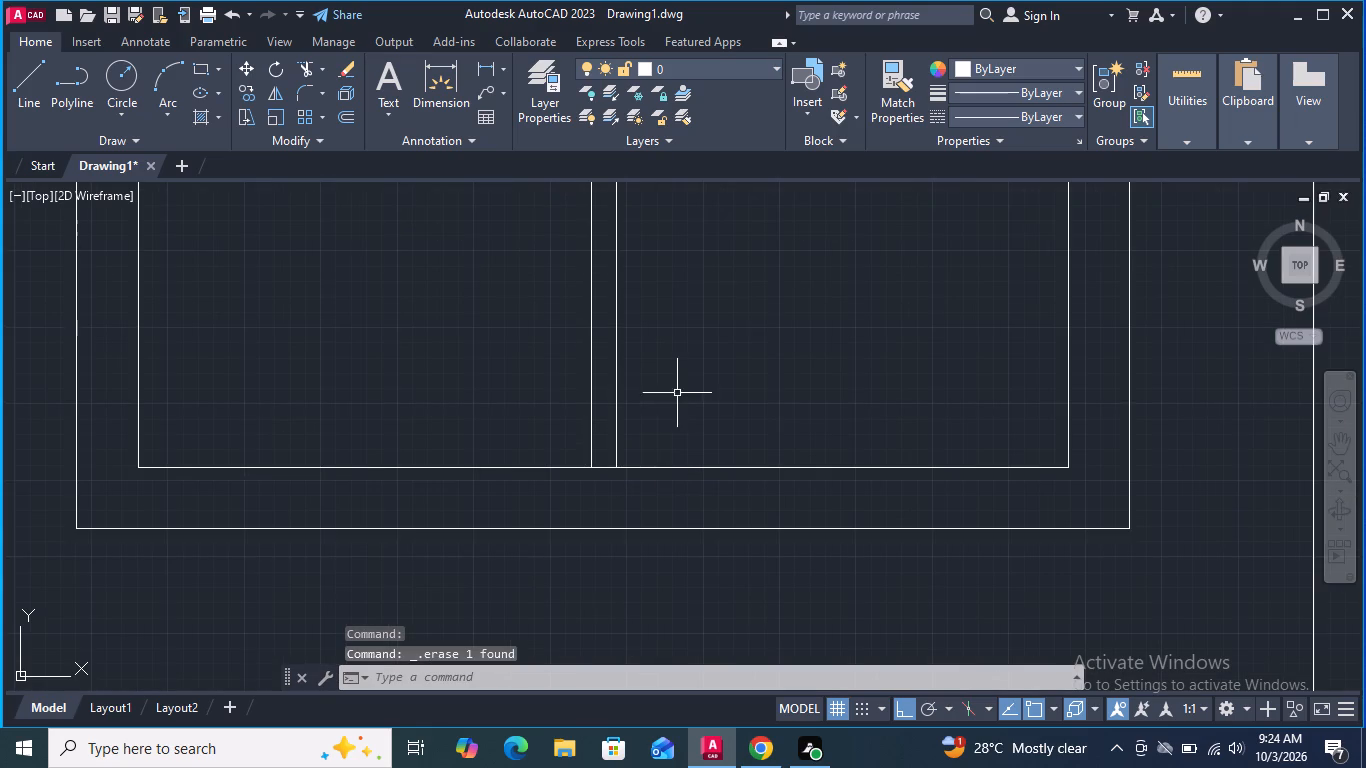
left_click_drag(680, 391, 656, 397)
left_click(550, 397)
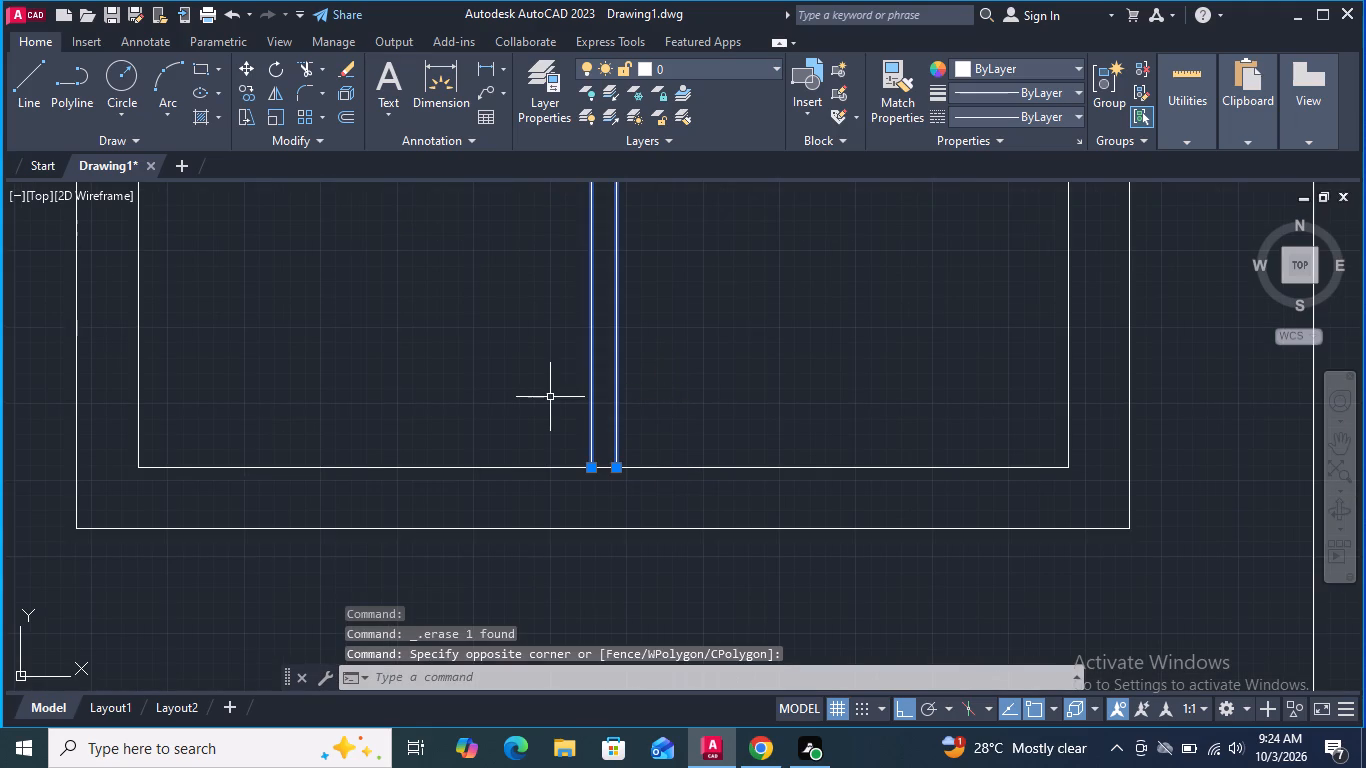
left_click(550, 397)
type("co")
key("Return")
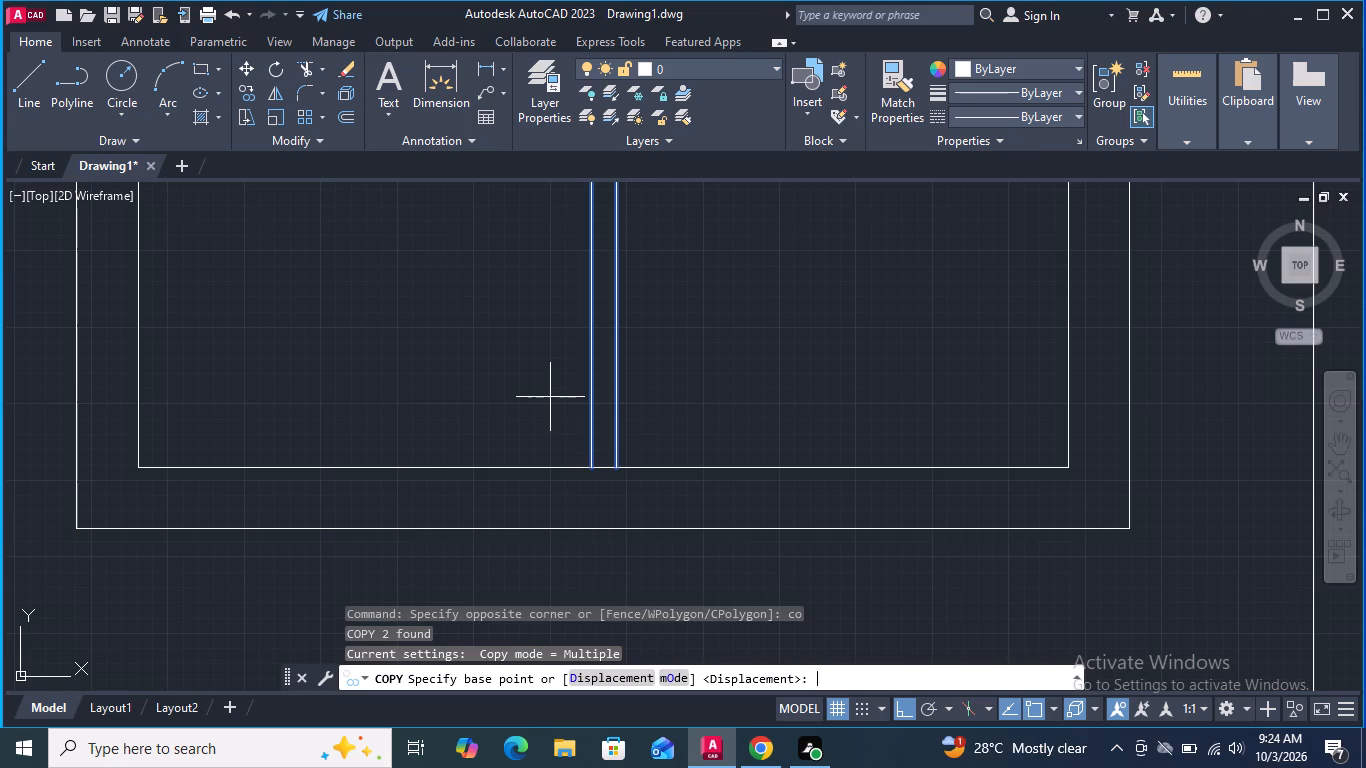
left_click(602, 463)
scroll(603, 463, "down", 4)
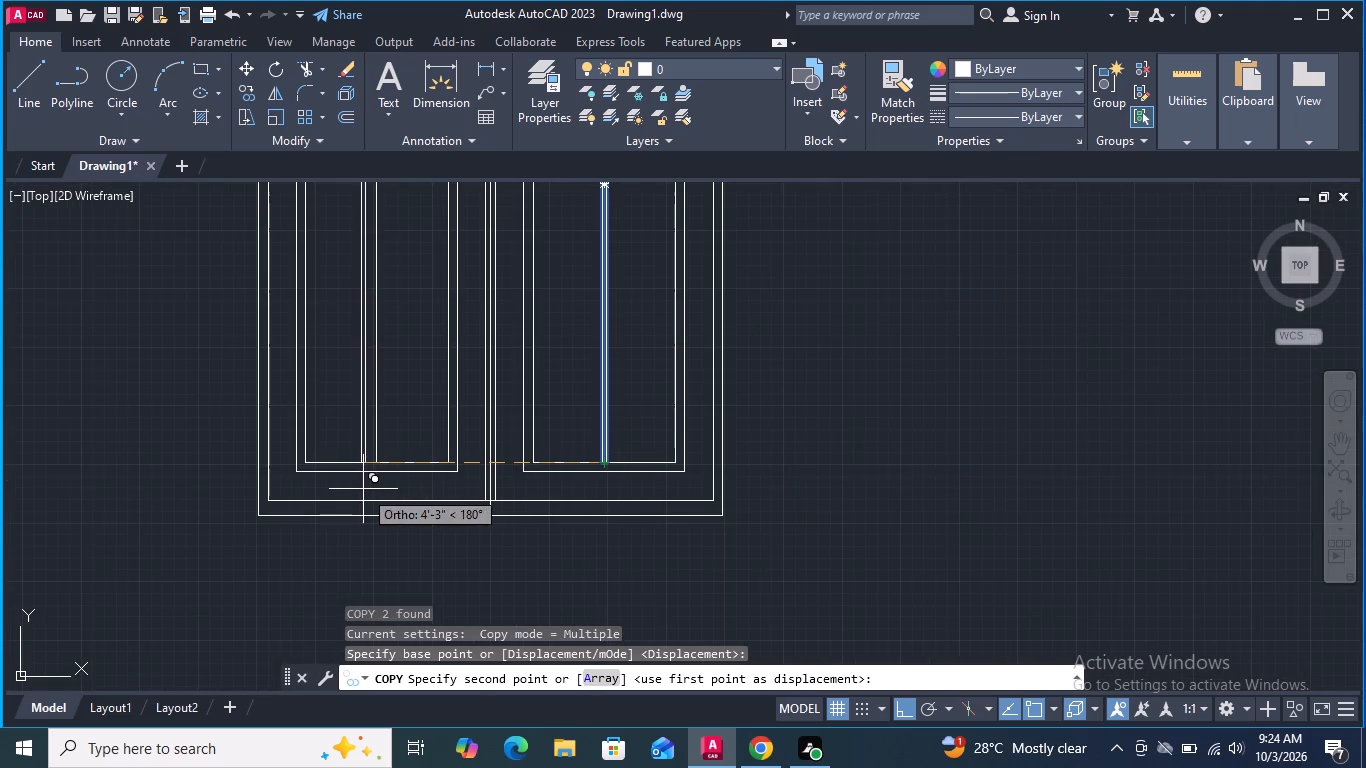
scroll(379, 477, "up", 4)
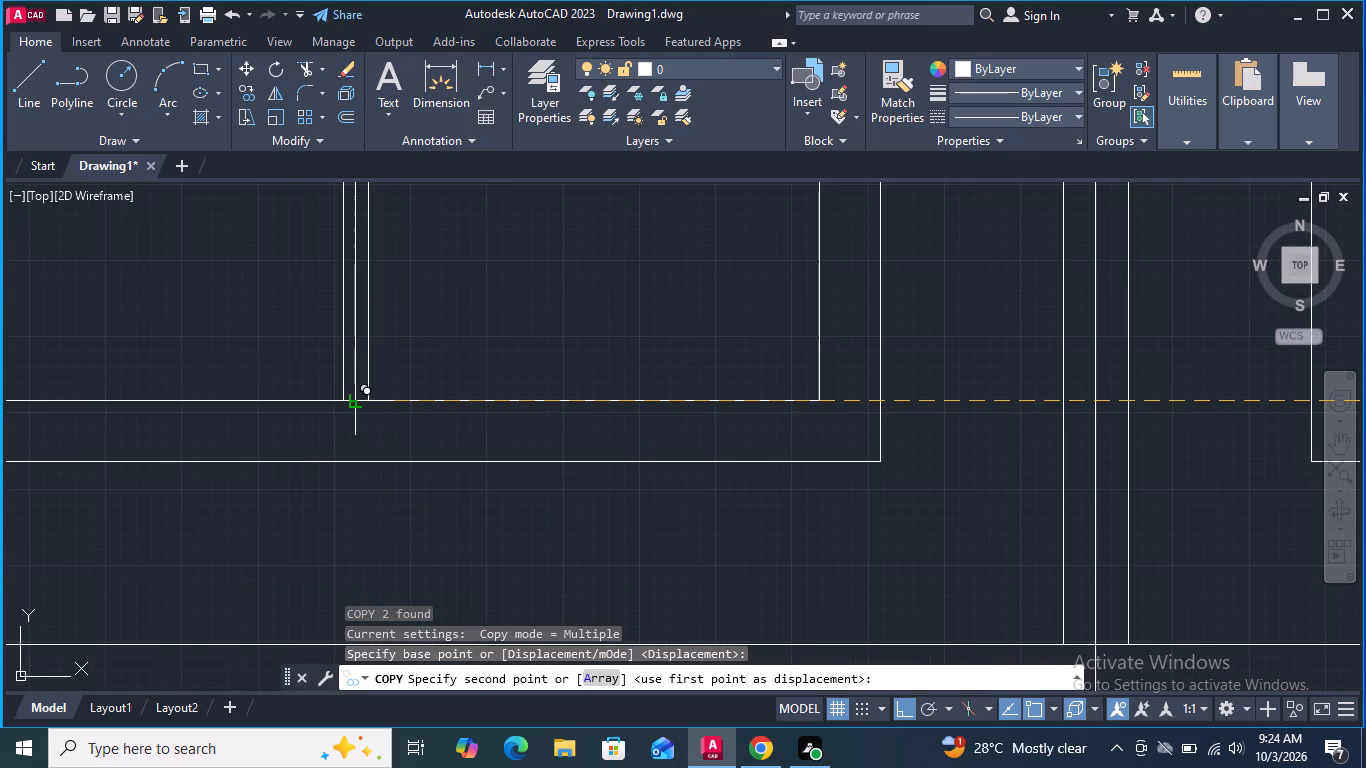
left_click(351, 402)
key("space")
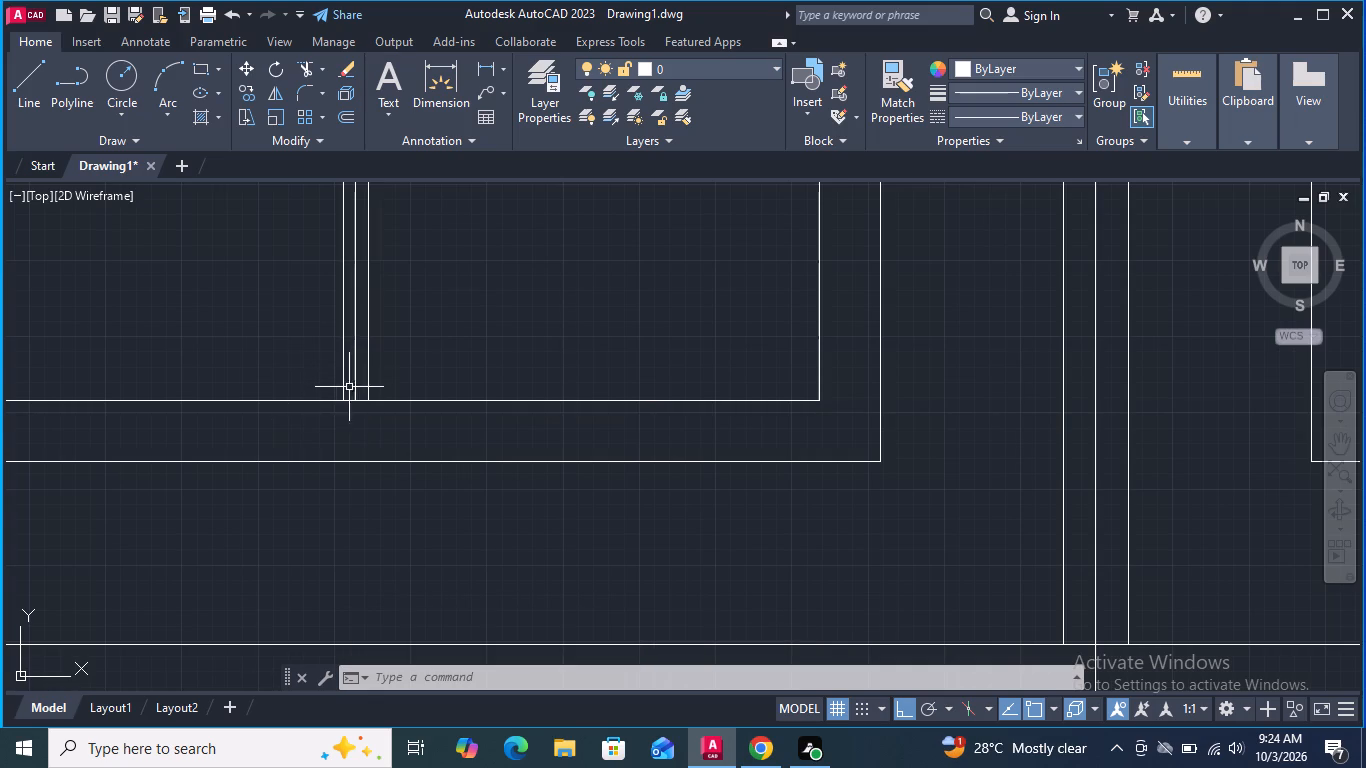
Erase the left panel's original vertical centre line between the two copied bar lines.
left_click(355, 382)
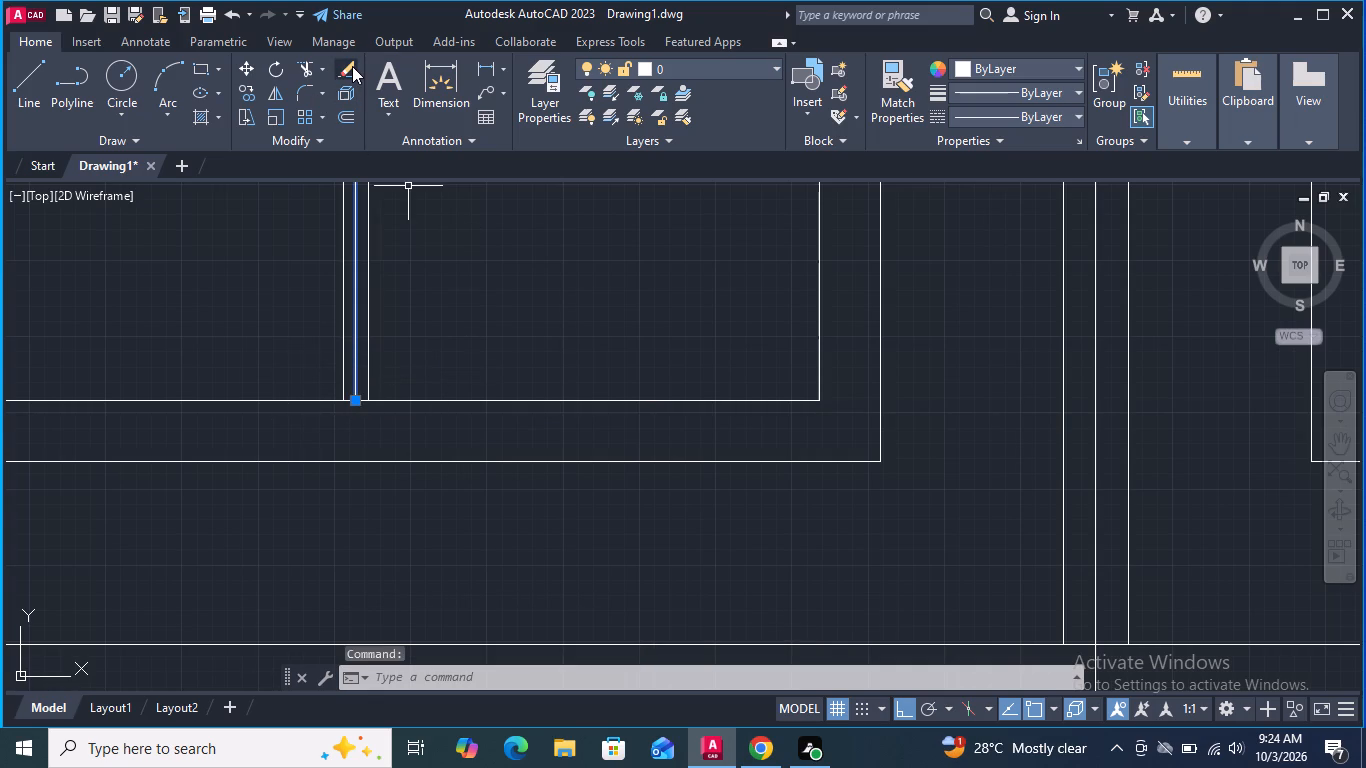
left_click(352, 65)
Examine the whole two-panel frame and the bottom ends of the paired central bar lines in both panels.
scroll(548, 450, "down", 5)
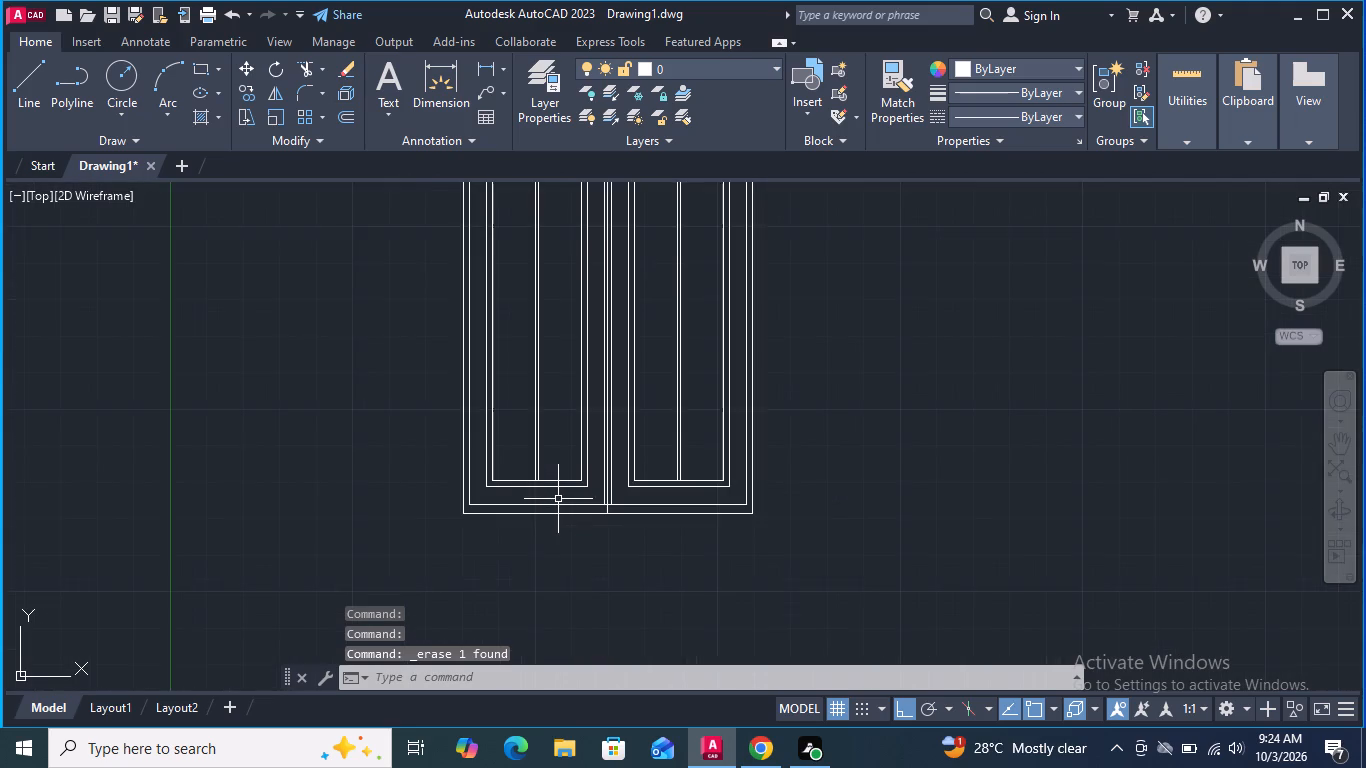
scroll(558, 500, "down", 1)
middle_click_drag(644, 439, 597, 472)
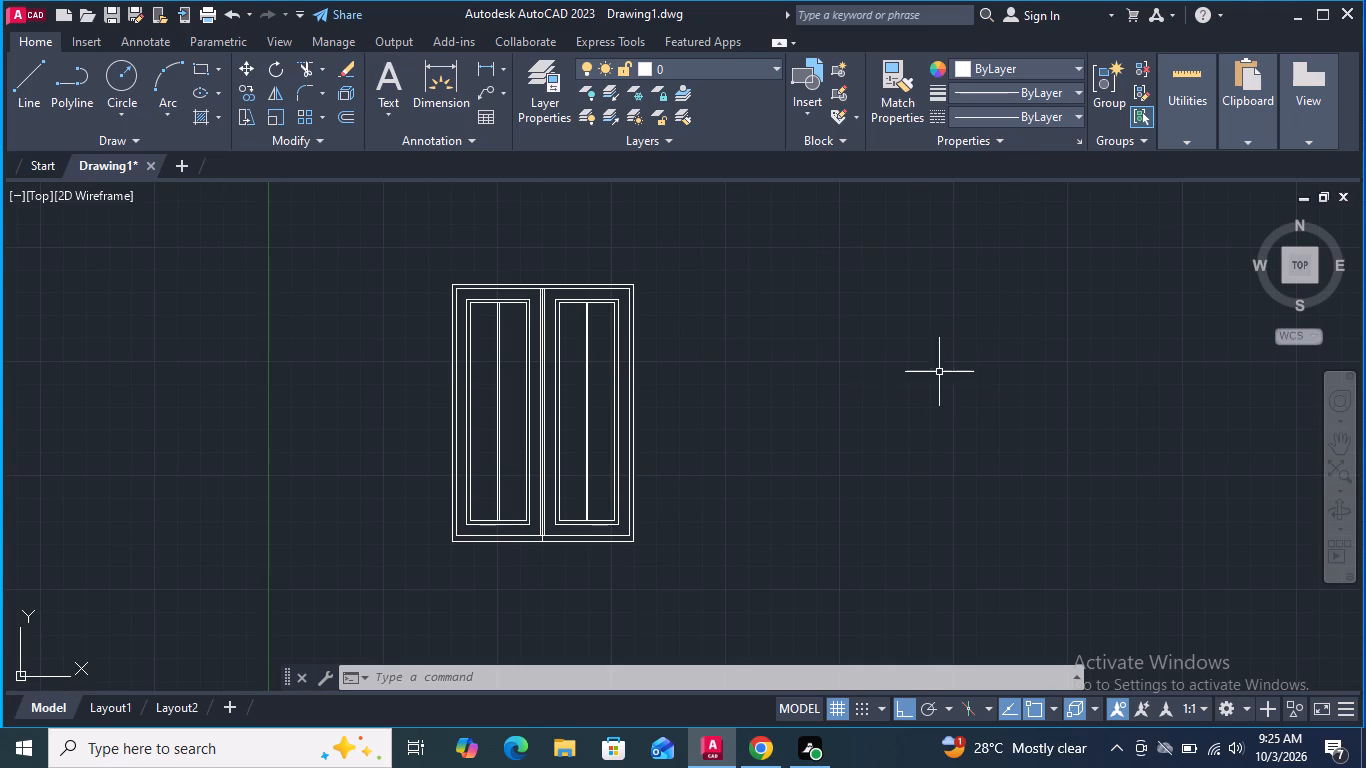
scroll(947, 373, "down", 2)
scroll(804, 418, "up", 6)
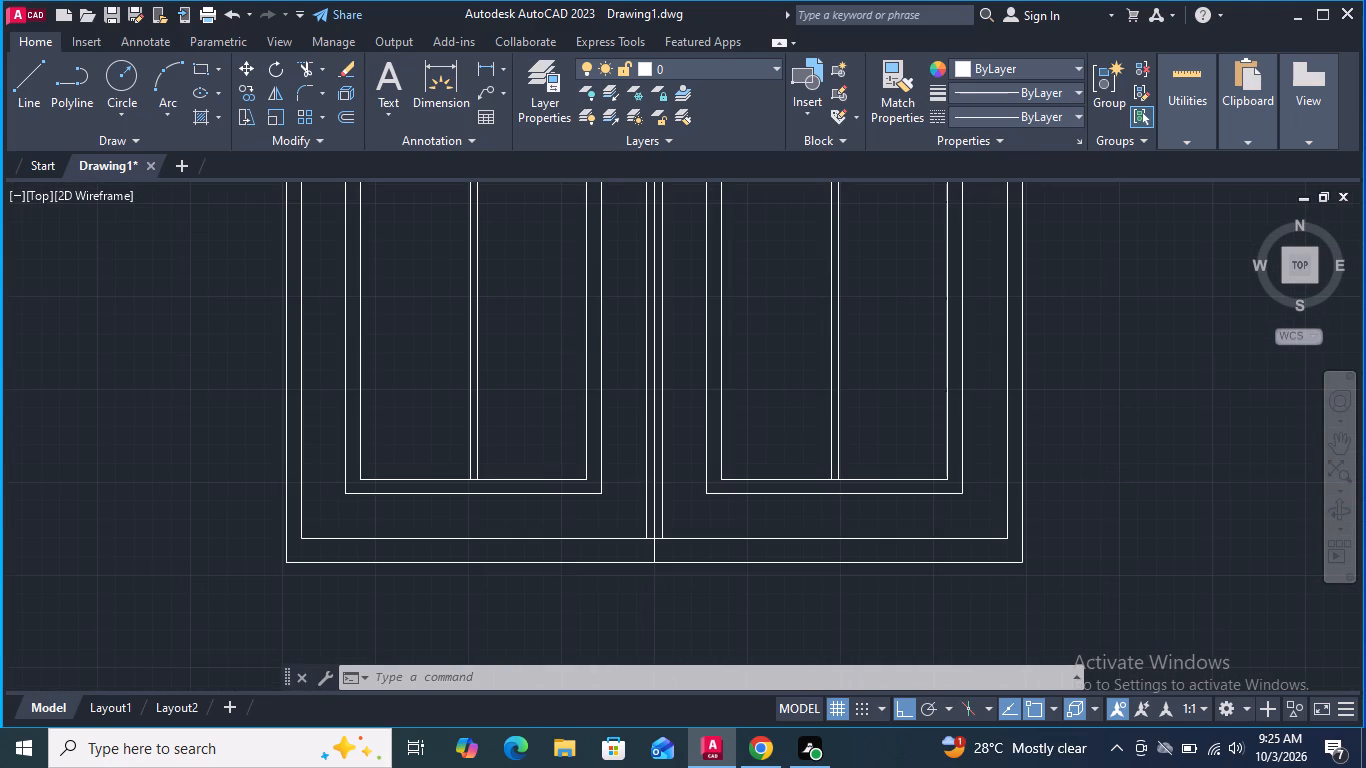
scroll(810, 474, "down", 4)
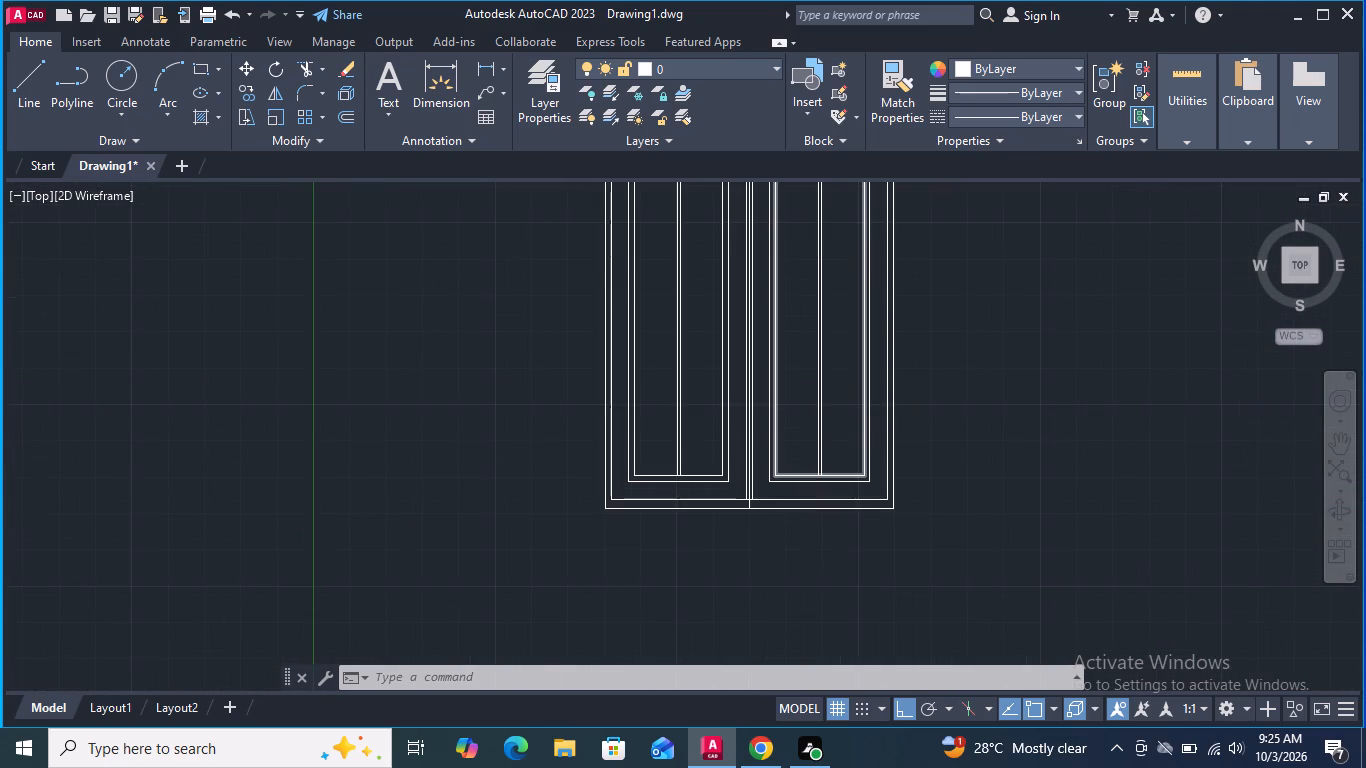
middle_click_drag(928, 442, 793, 466)
scroll(671, 513, "up", 3)
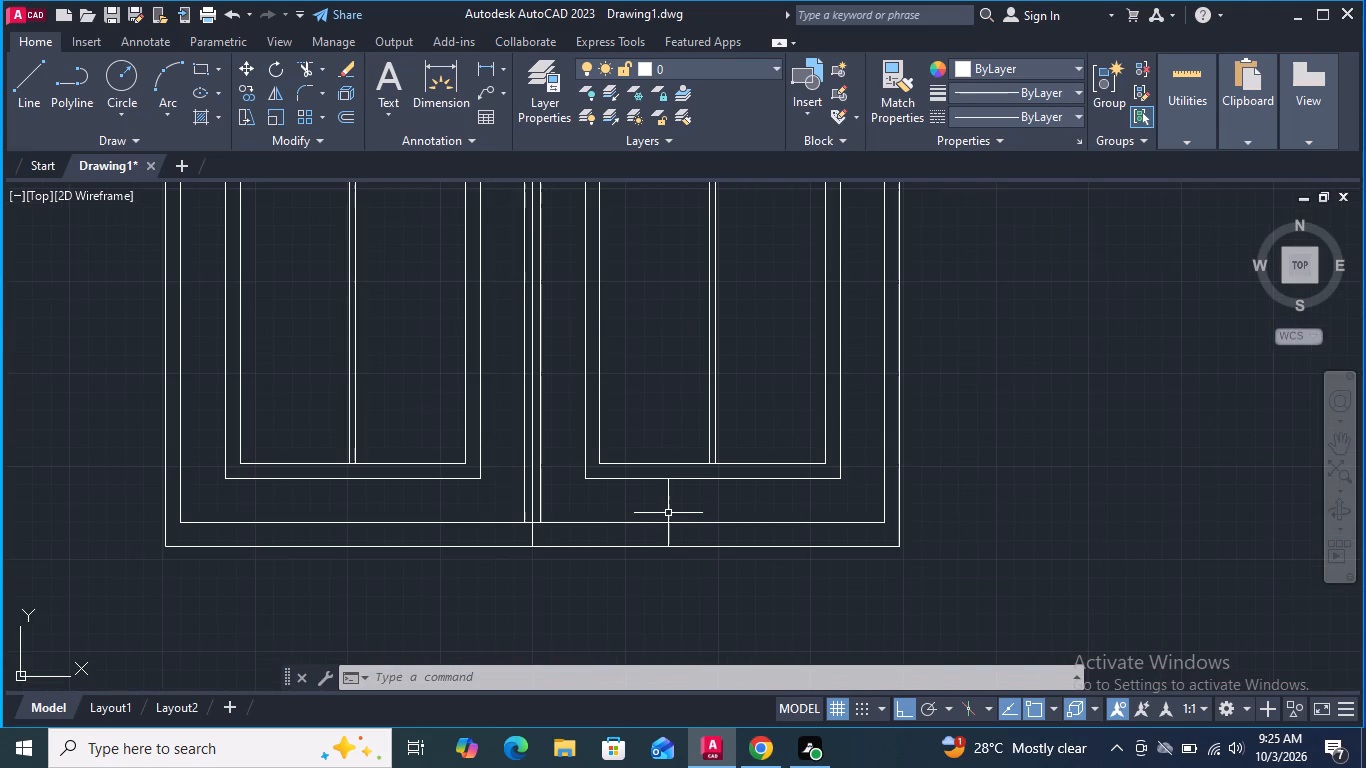
scroll(668, 513, "up", 1)
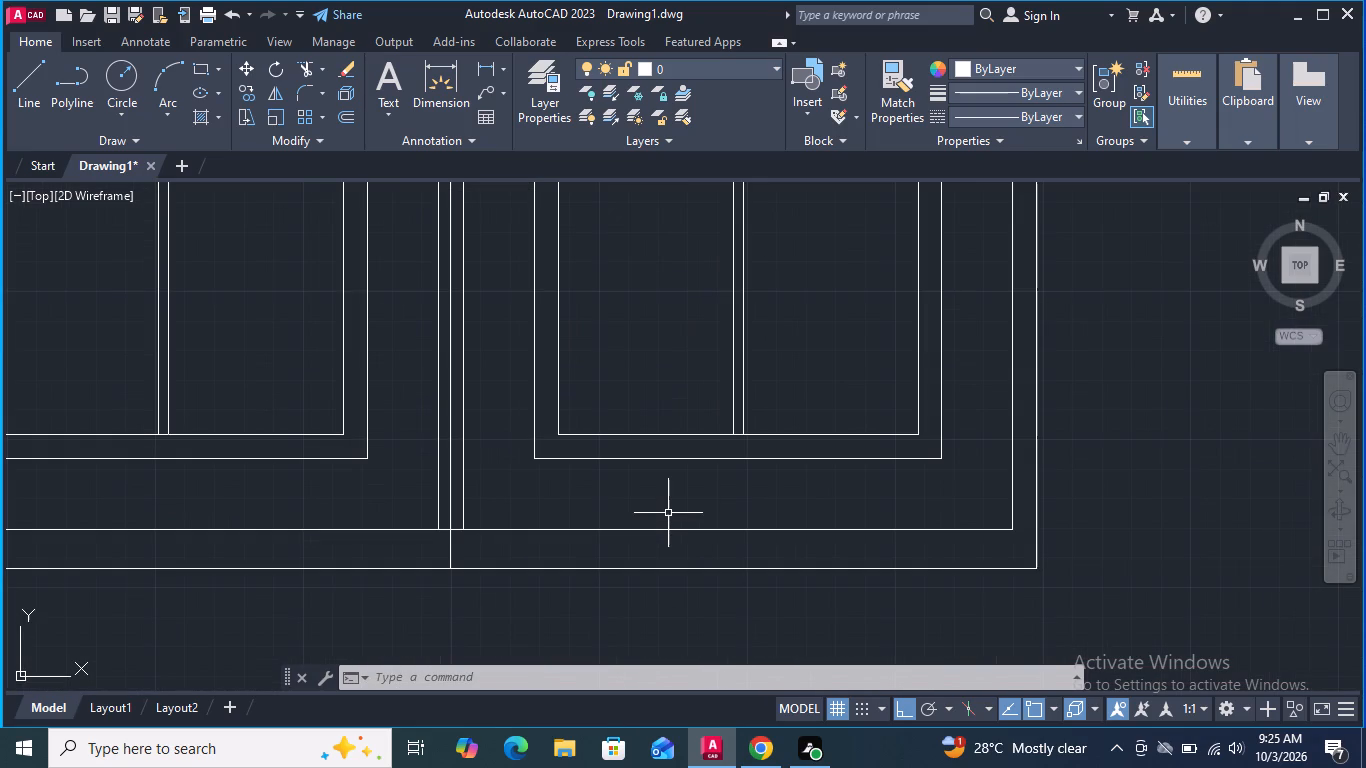
scroll(668, 513, "down", 4)
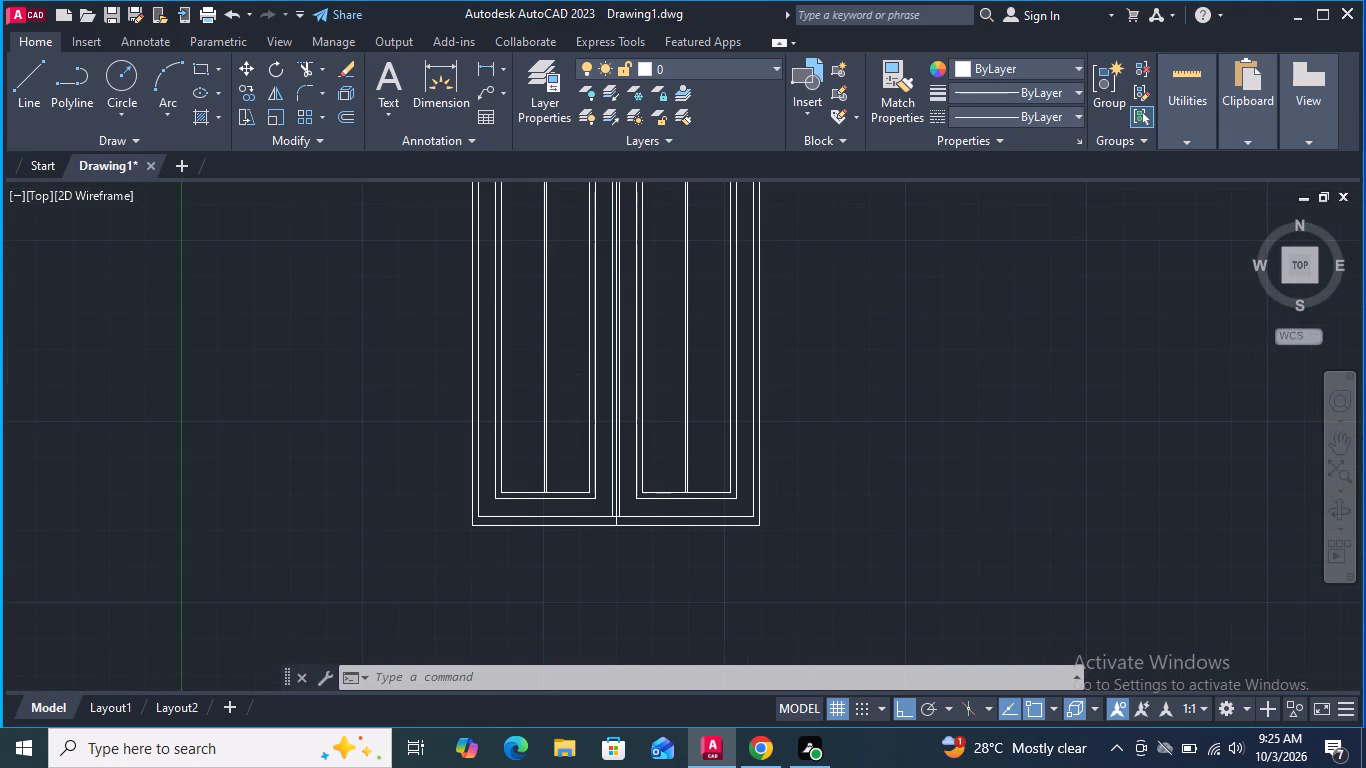
middle_click_drag(617, 385, 578, 398)
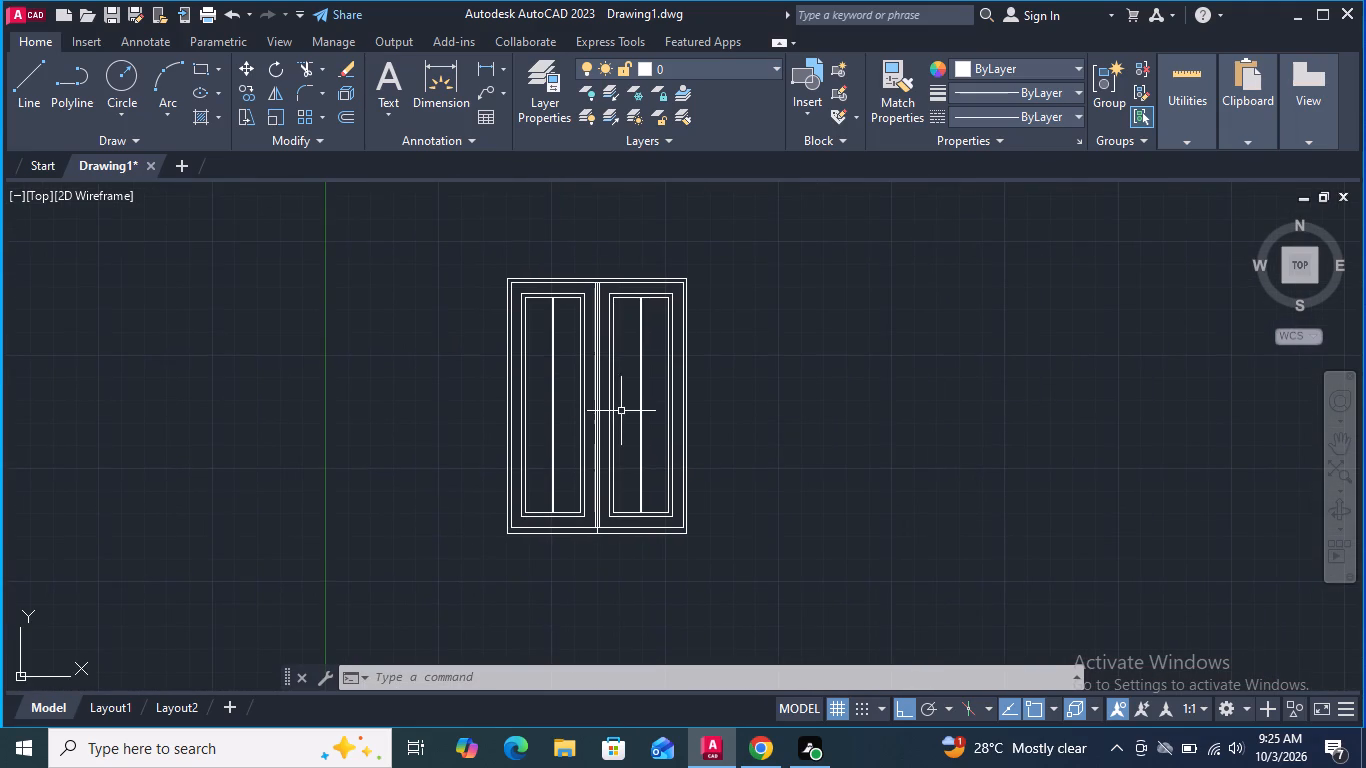
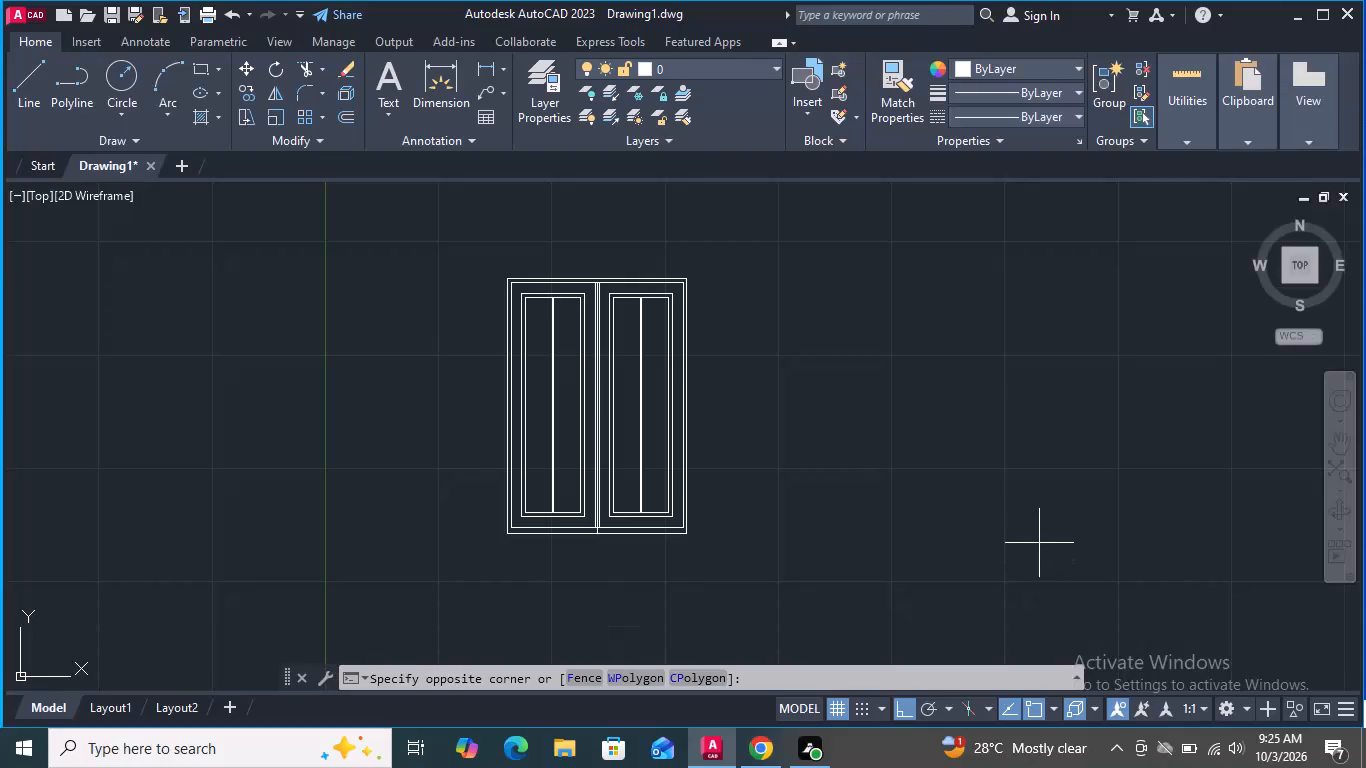
Turn on command-history logging with LOGFILEON.
left_click(544, 615)
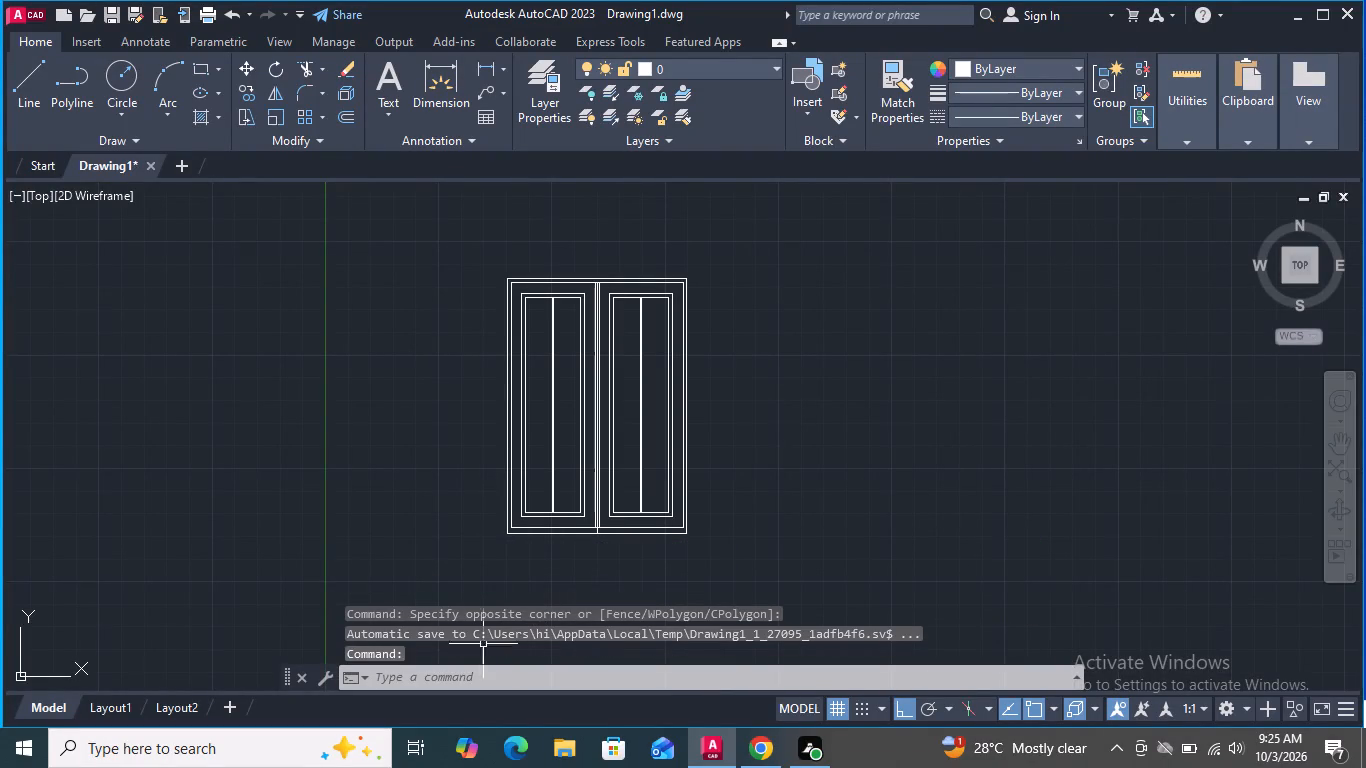
left_click(489, 684)
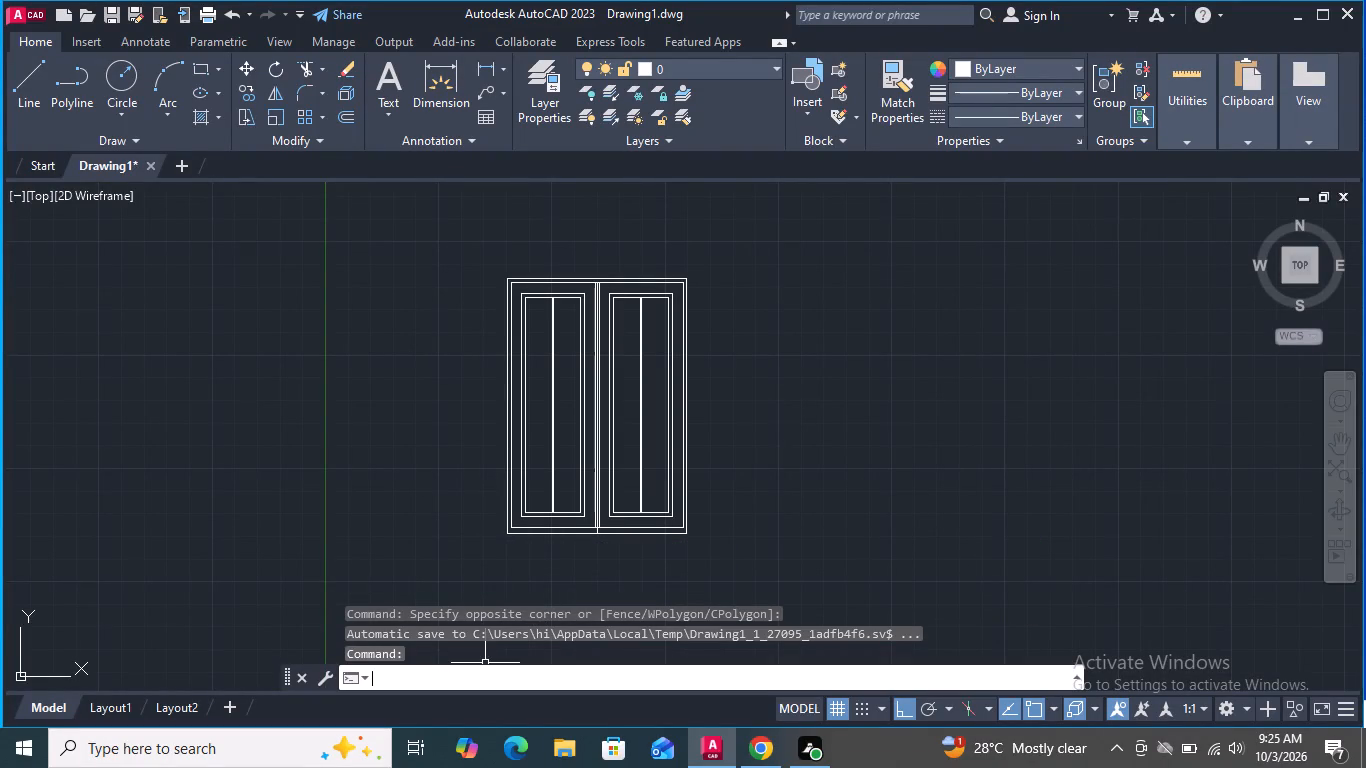
type("log")
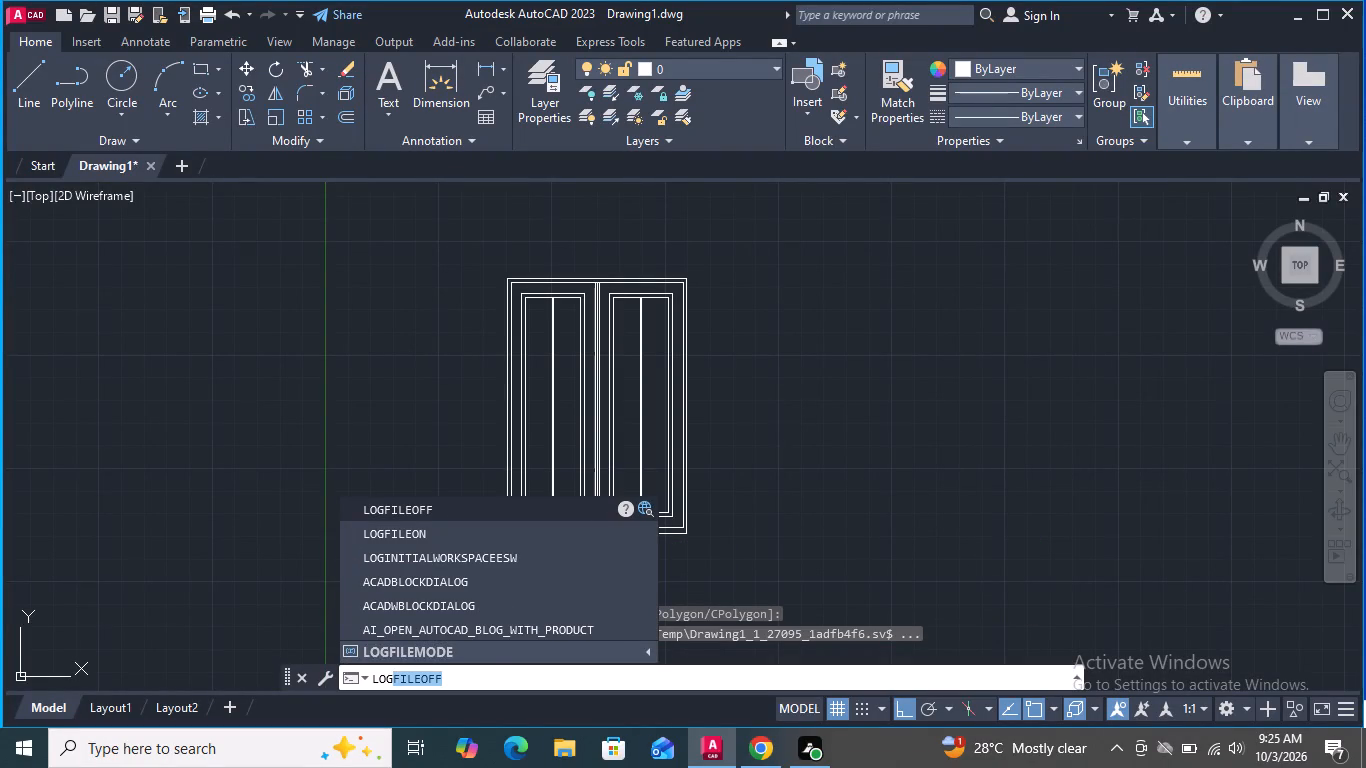
left_click(402, 532)
Copy the whole two-panel frame horizontally to its right from its bottom-right corner, leaving a gap between the frames.
scroll(412, 489, "down", 2)
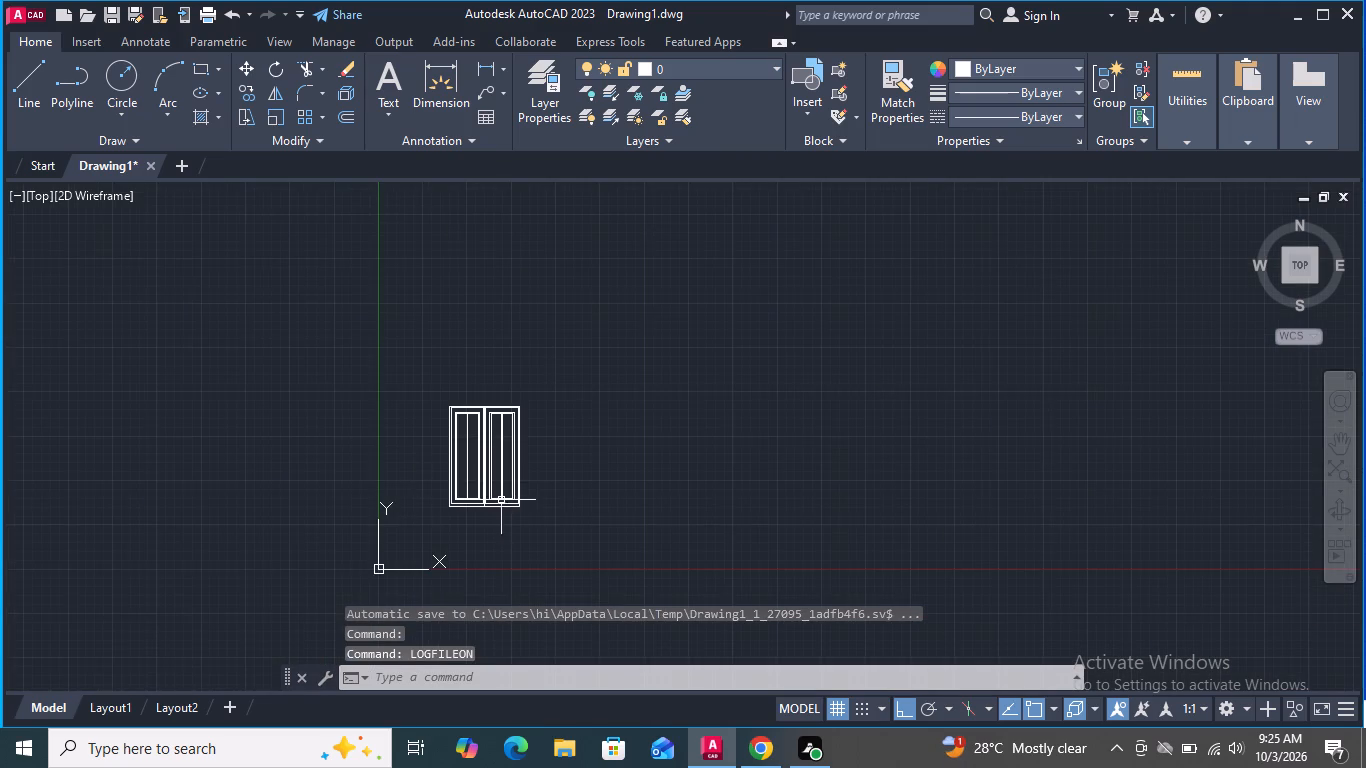
scroll(517, 496, "up", 2)
scroll(517, 495, "down", 2)
scroll(532, 511, "up", 1)
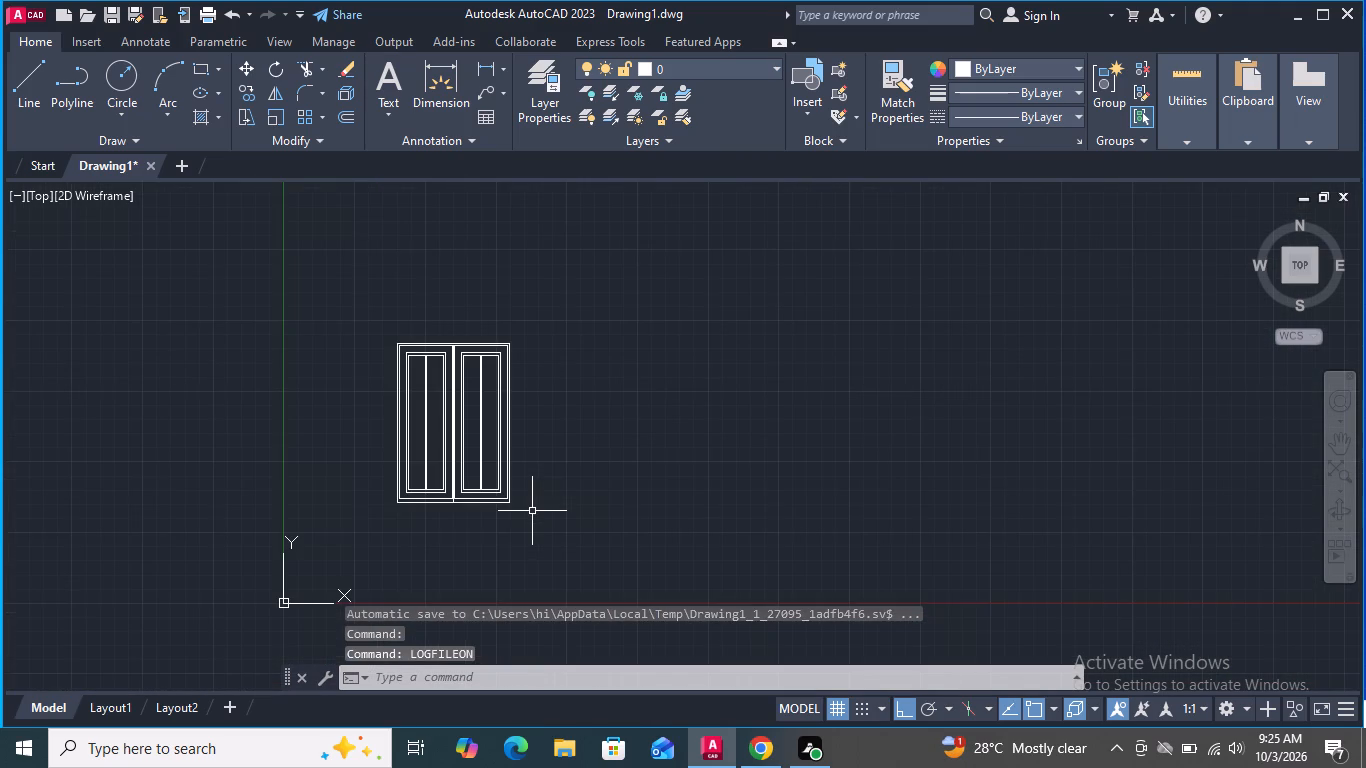
left_click_drag(532, 511, 485, 486)
left_click(337, 273)
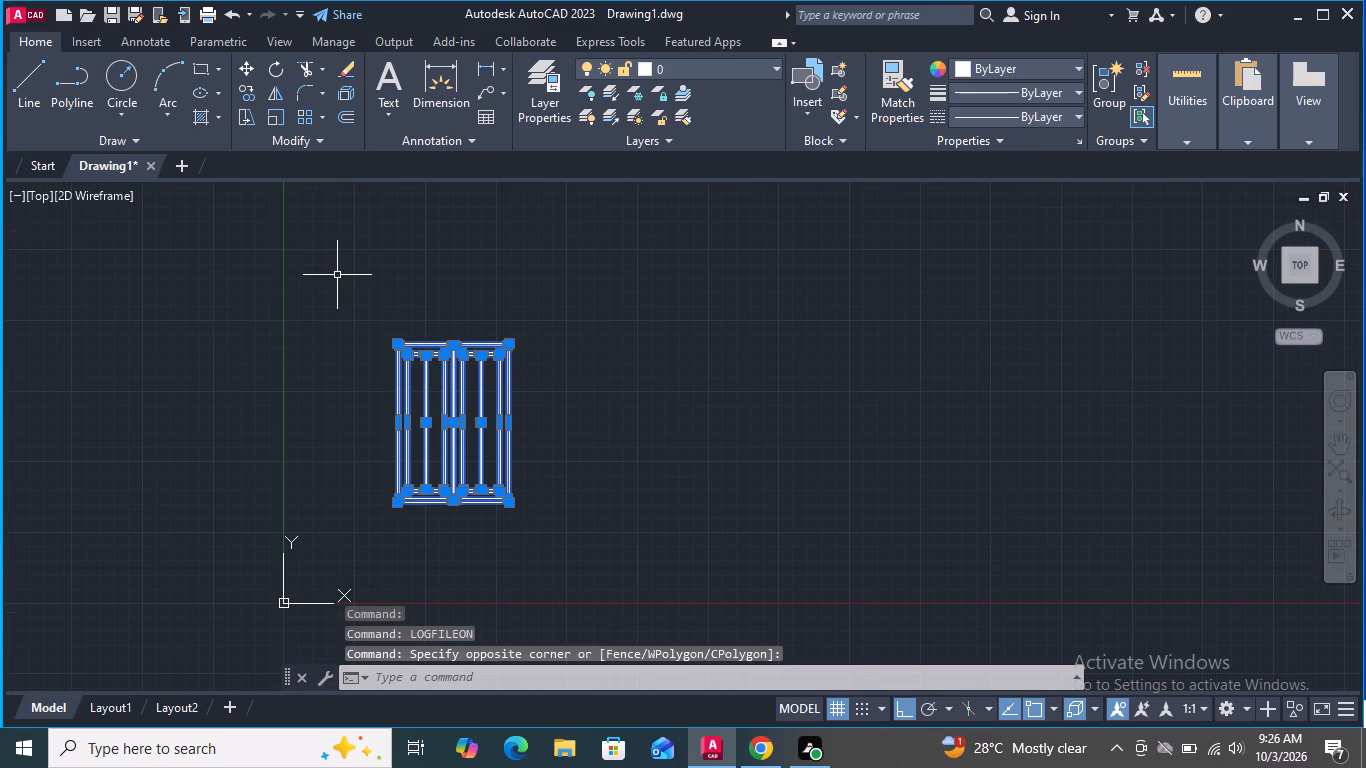
type("co")
key("Return")
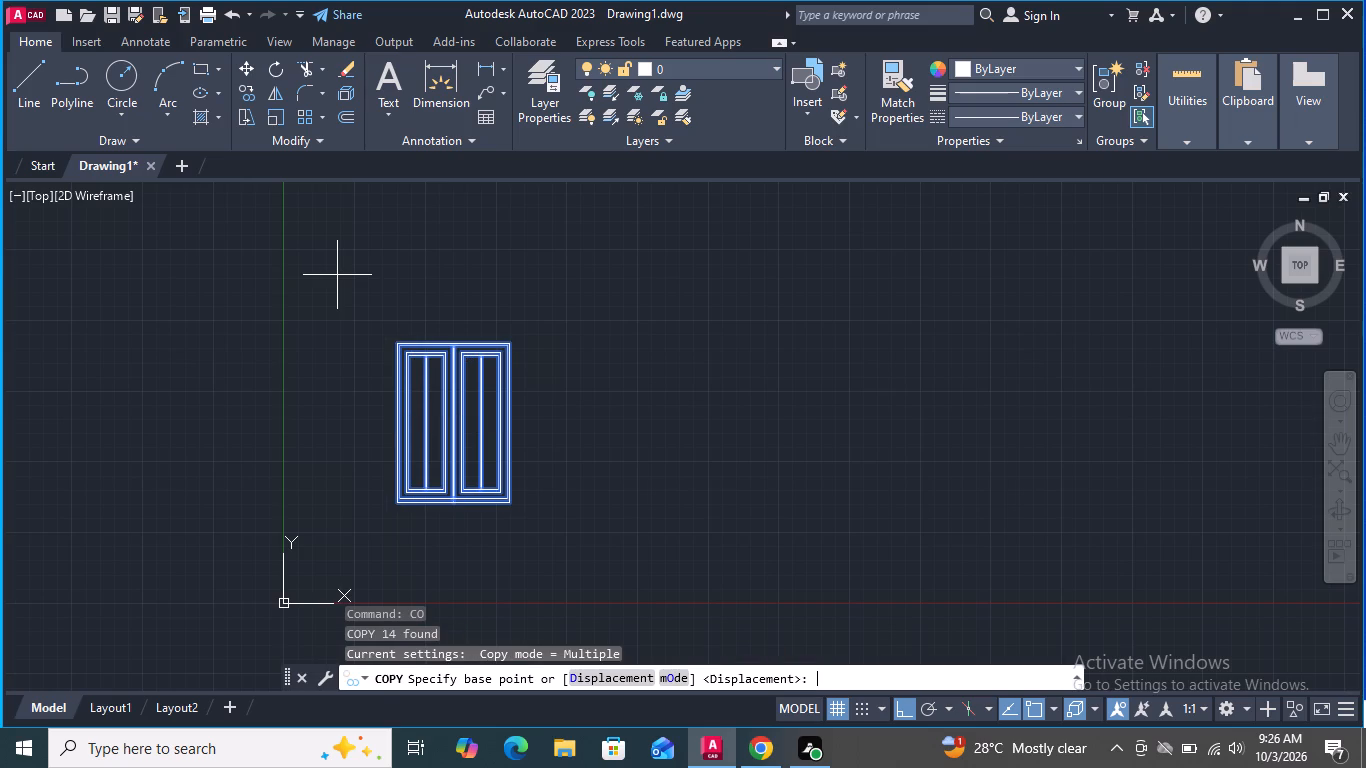
scroll(337, 275, "up", 1)
scroll(945, 141, "down", 3)
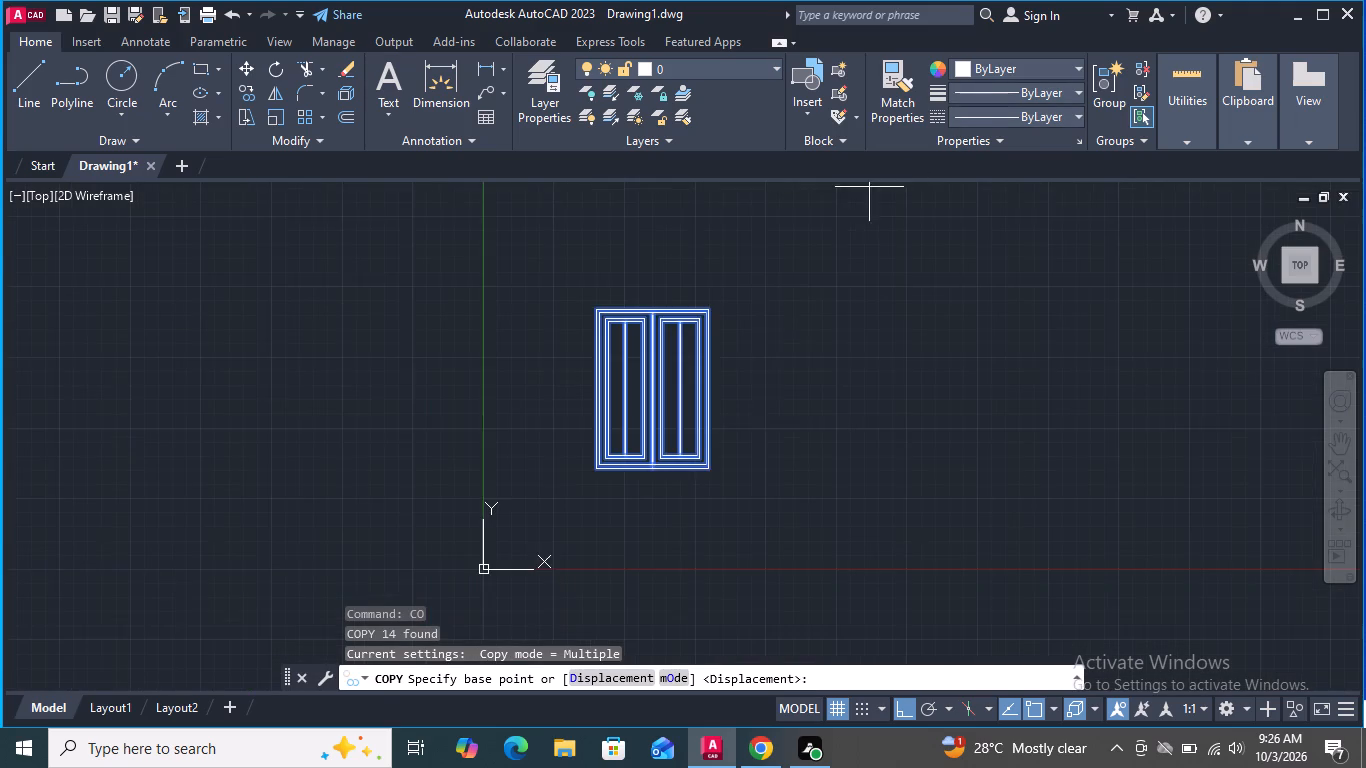
scroll(763, 451, "up", 3)
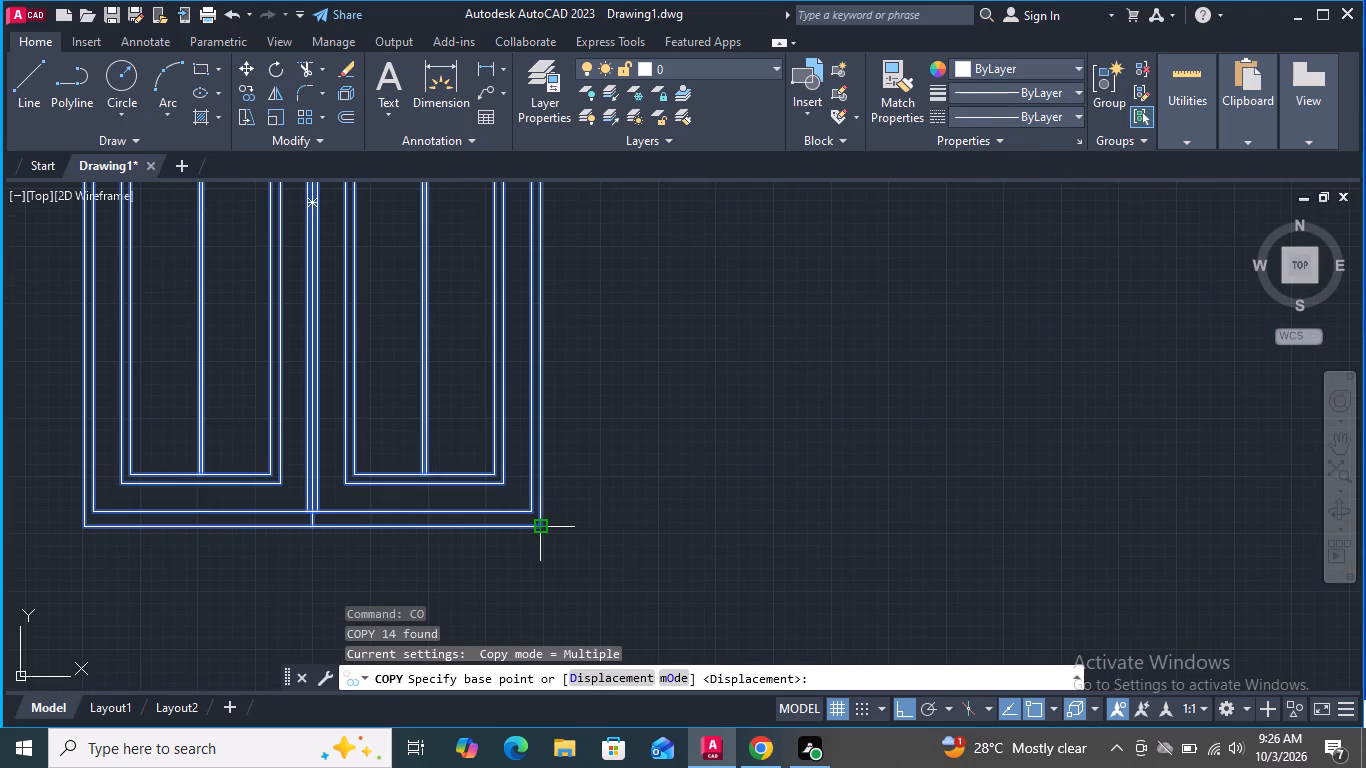
left_click(538, 526)
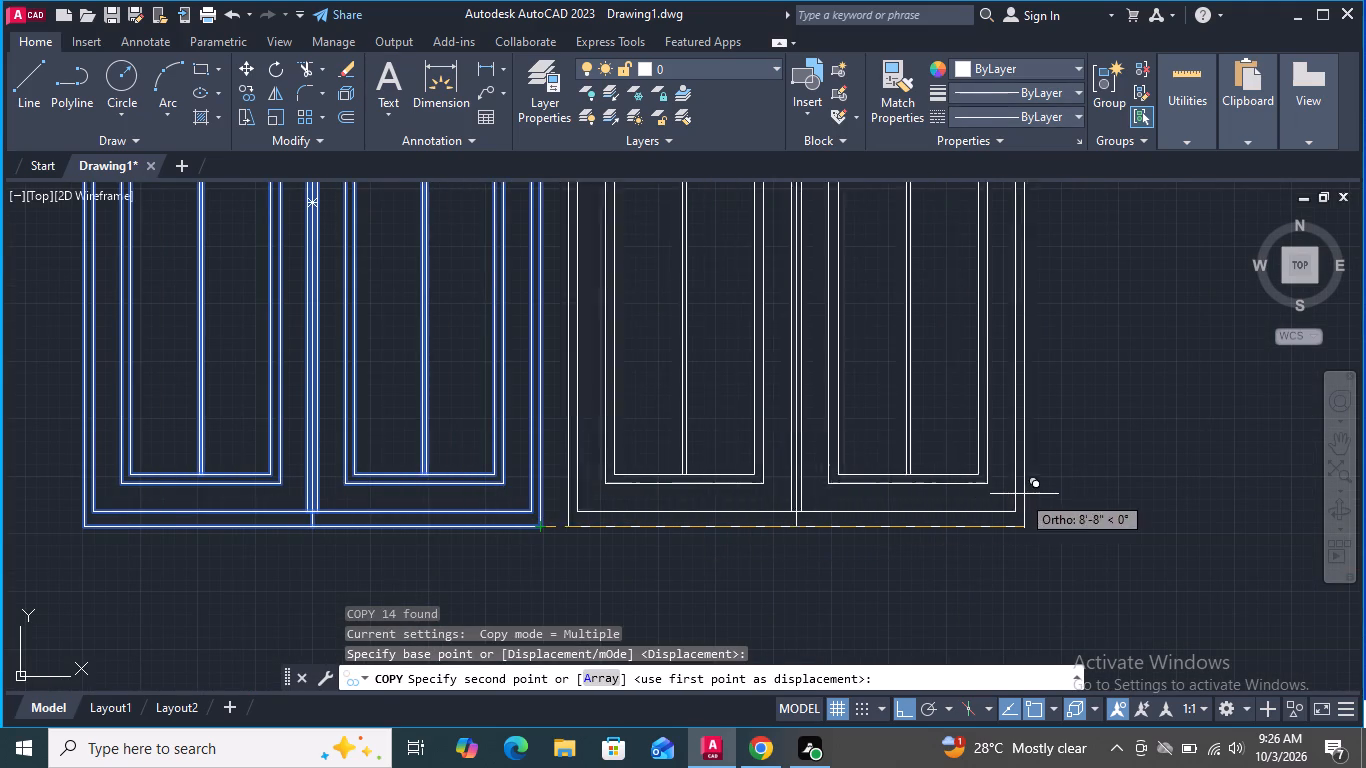
left_click(1154, 471)
scroll(1210, 504, "down", 1)
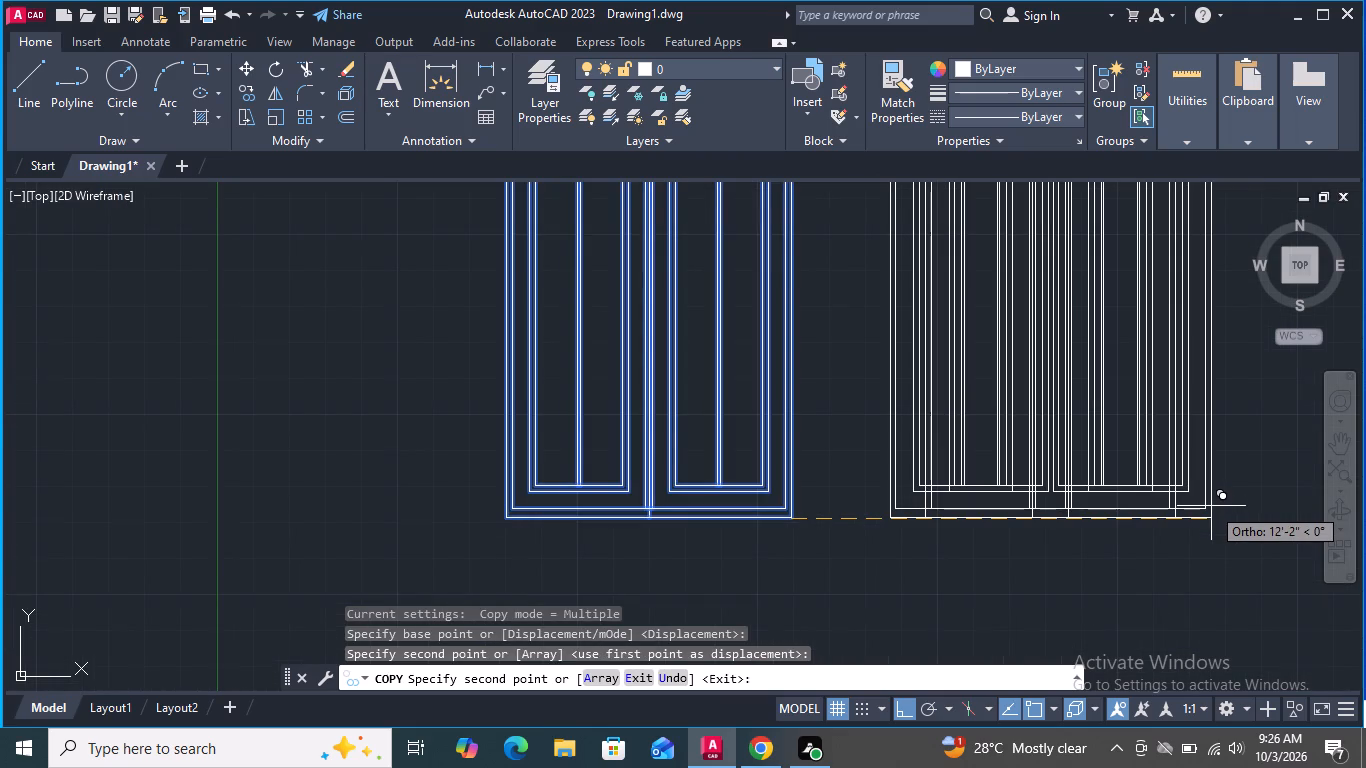
key("Escape")
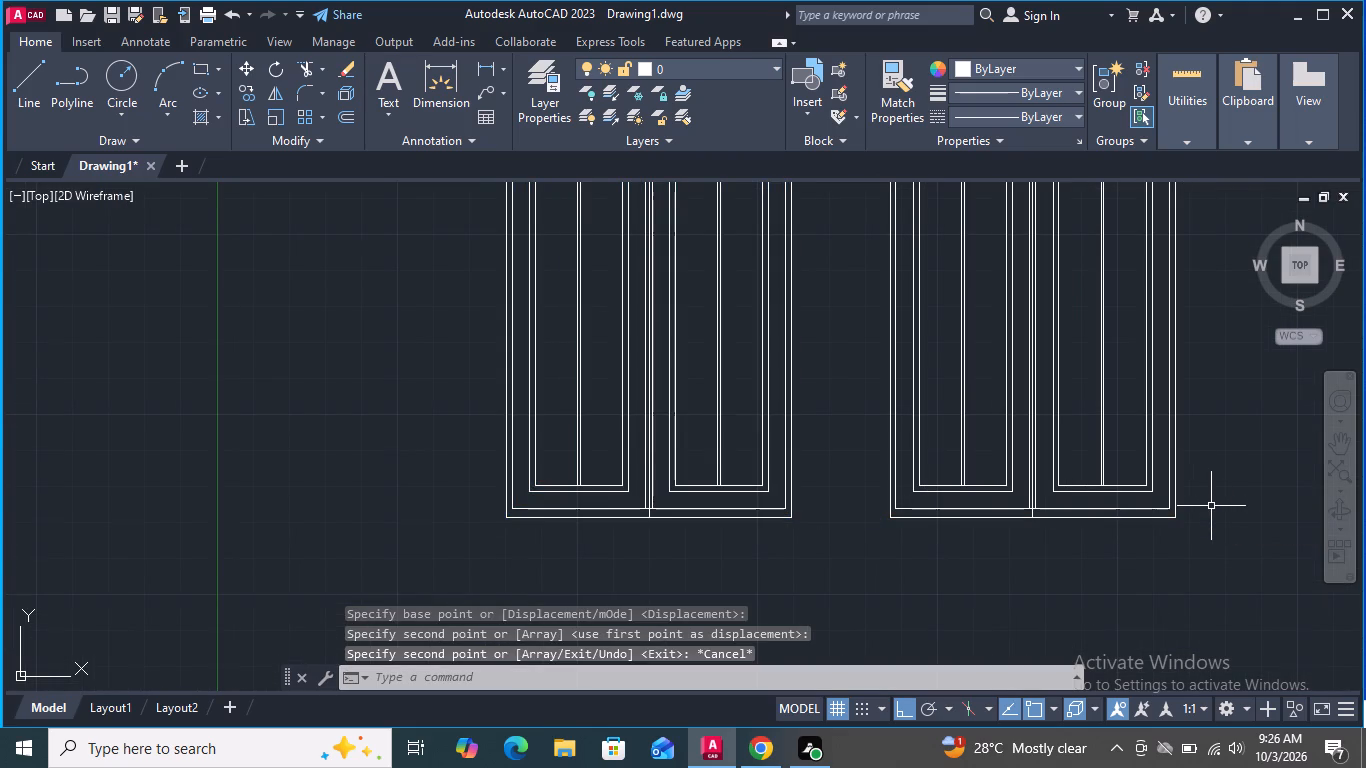
Erase the original two-panel frame on the left, keeping the copy.
scroll(710, 472, "down", 3)
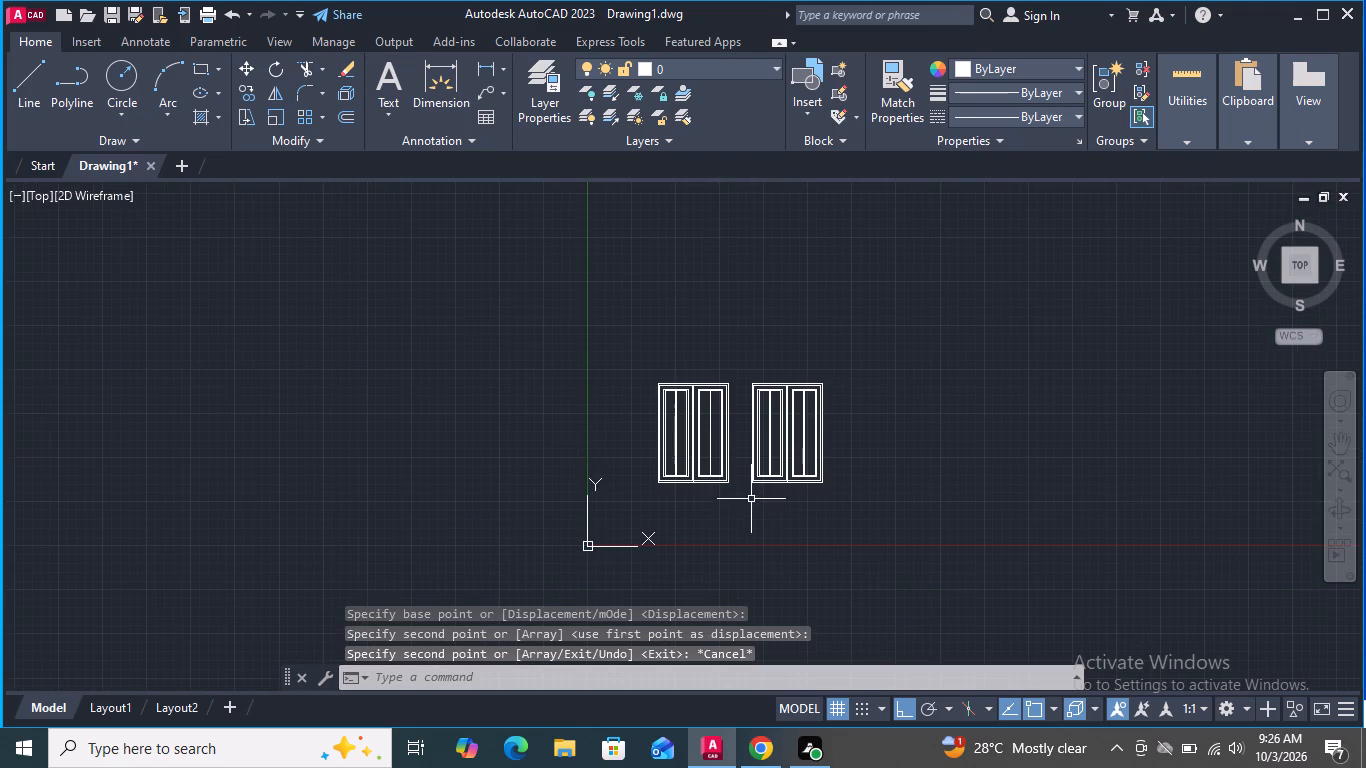
scroll(749, 497, "up", 2)
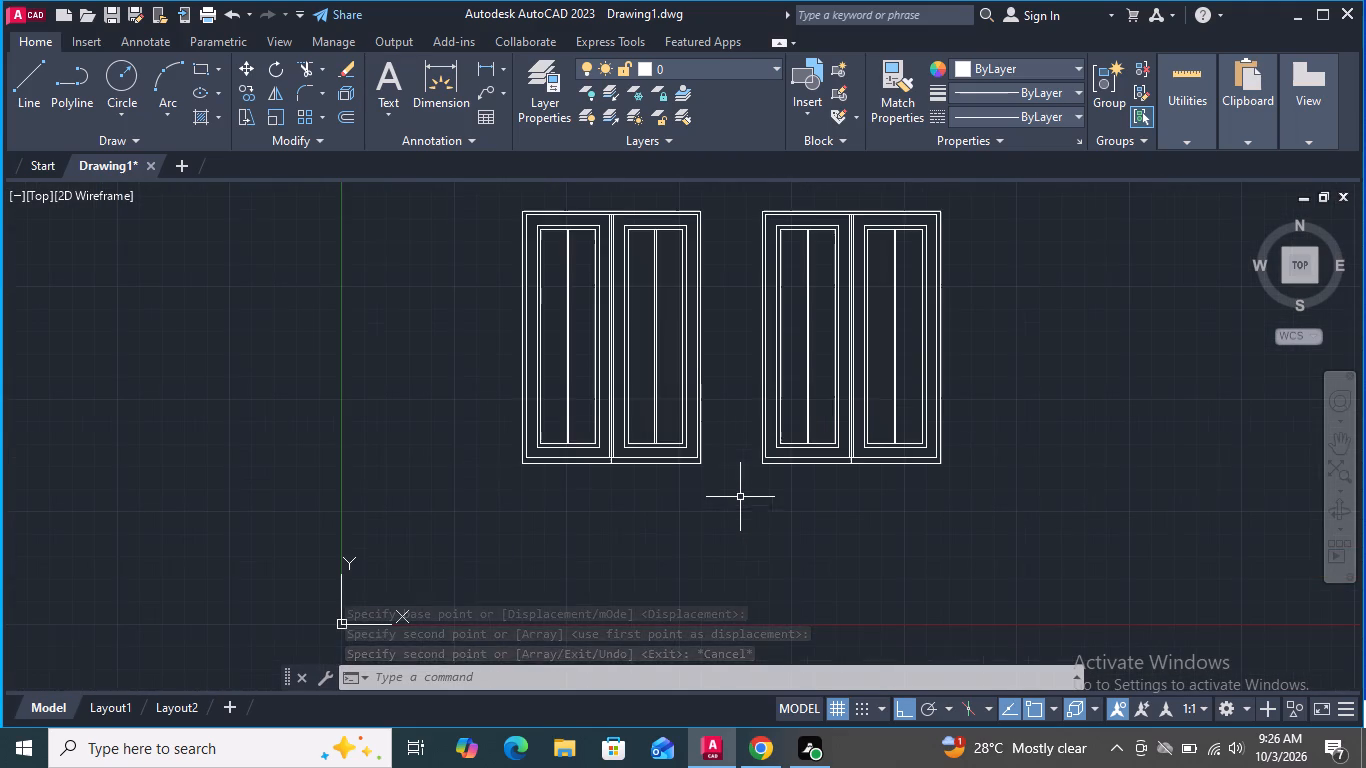
left_click(729, 498)
scroll(492, 395, "down", 3)
left_click(549, 343)
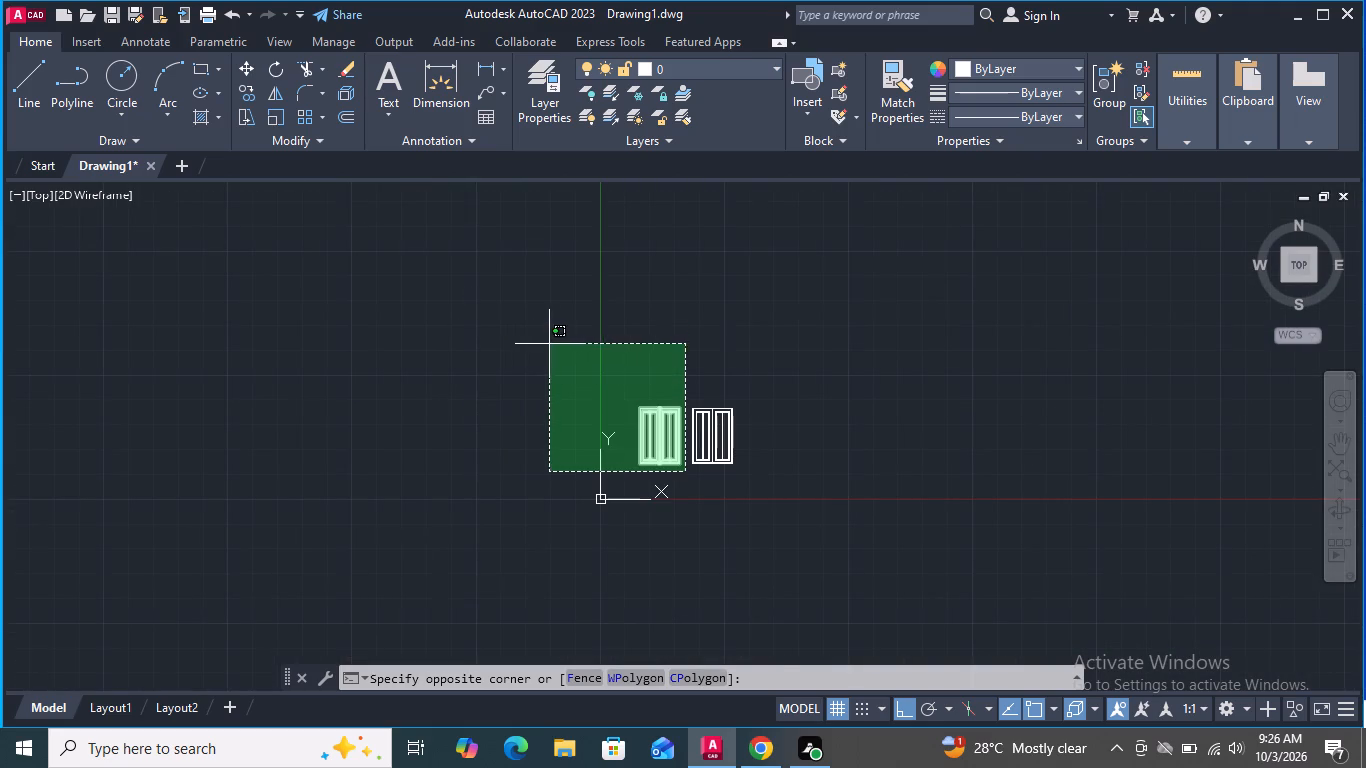
left_click(351, 70)
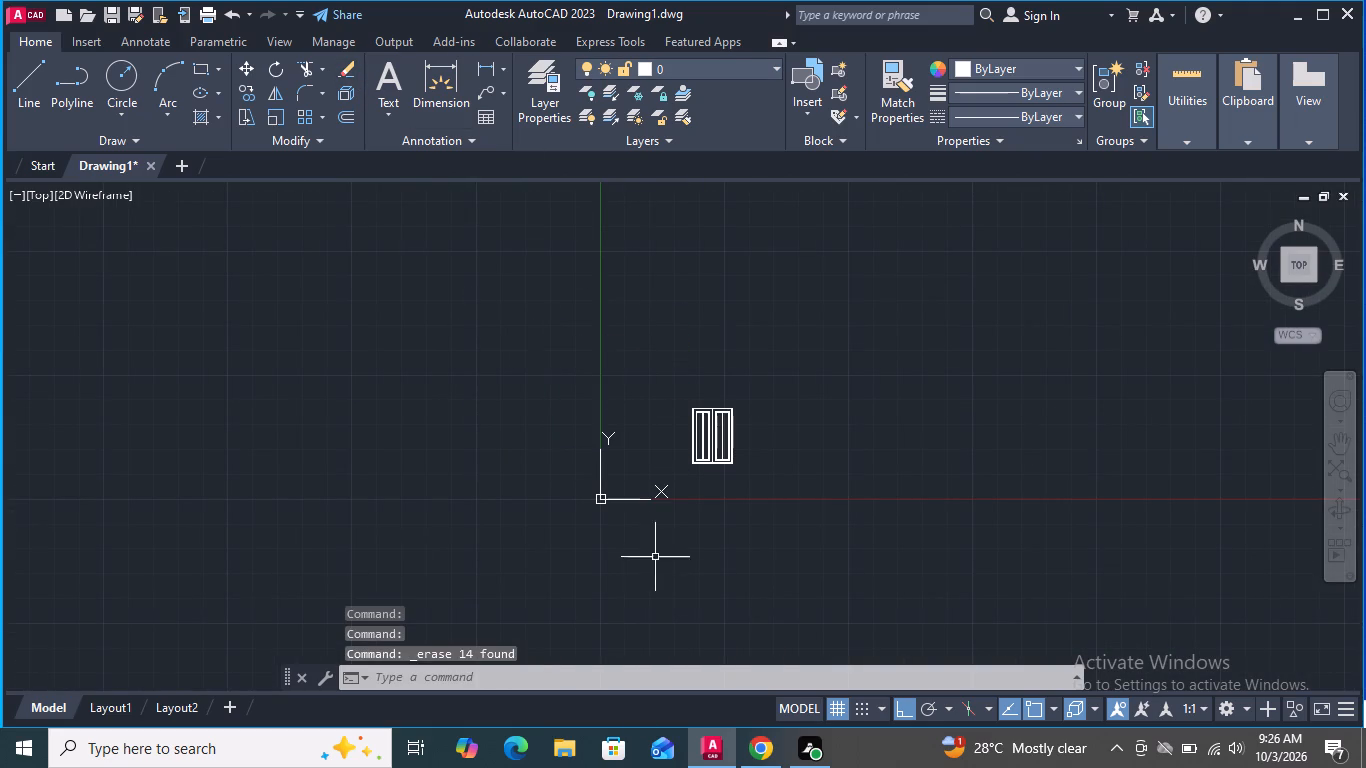
Move the remaining frame diagonally up and to the right into open space, with Ortho turned off.
scroll(438, 535, "down", 3)
scroll(505, 509, "up", 3)
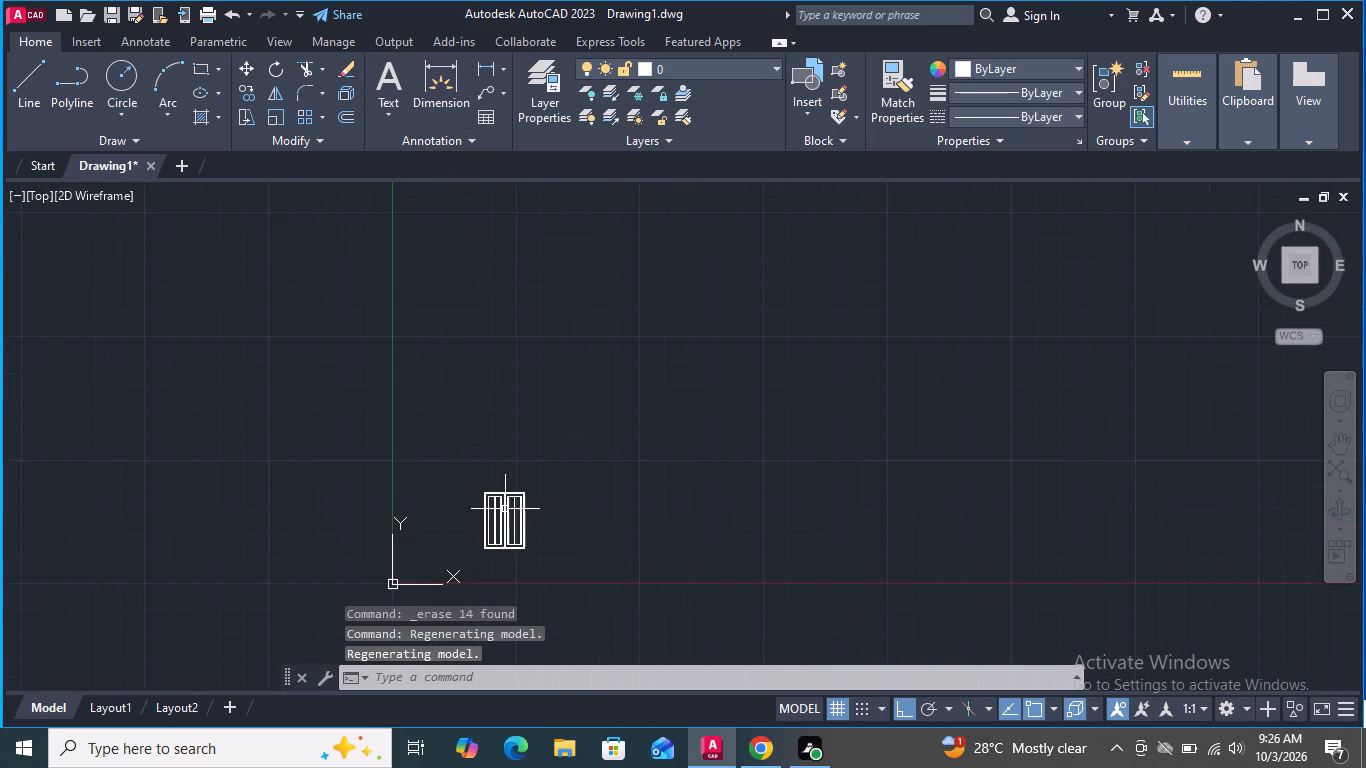
left_click(531, 553)
left_click(443, 454)
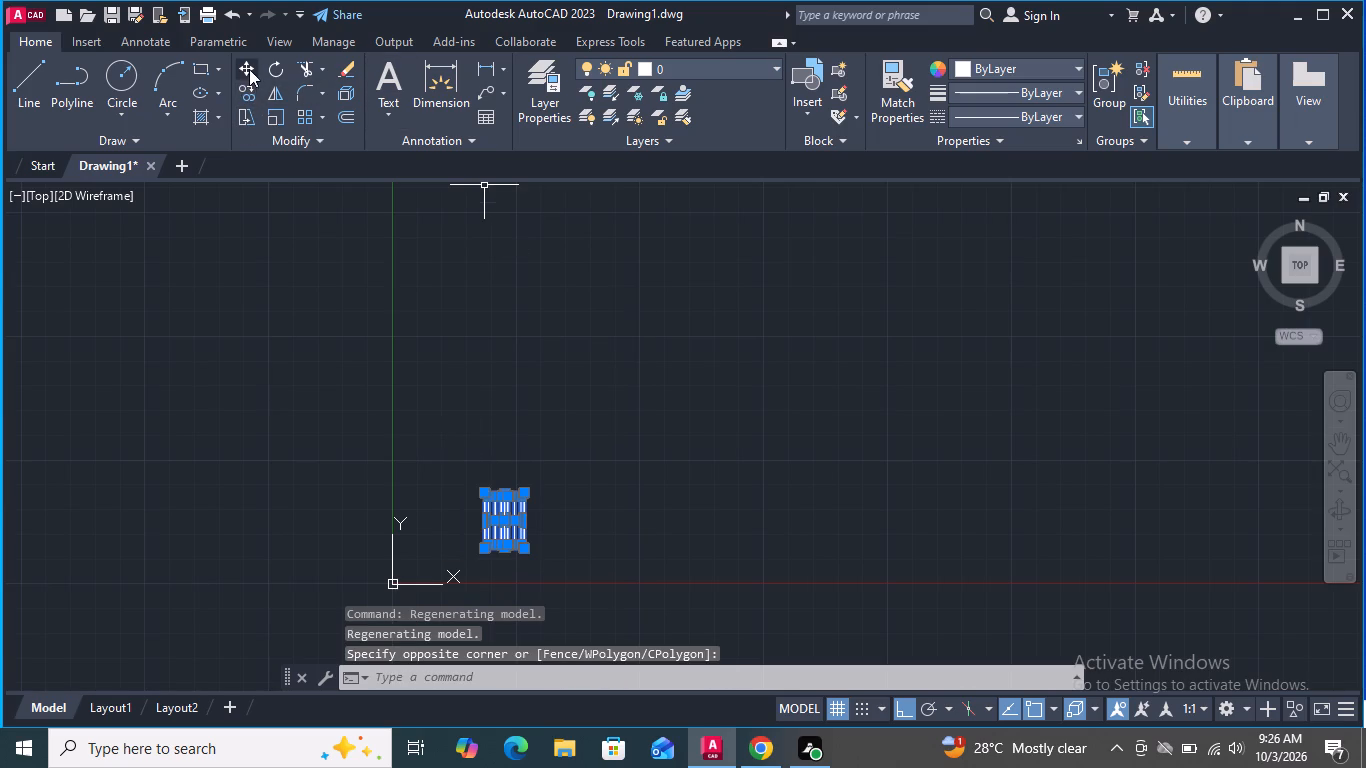
left_click(249, 69)
left_click(608, 547)
middle_click_drag(713, 353, 478, 523)
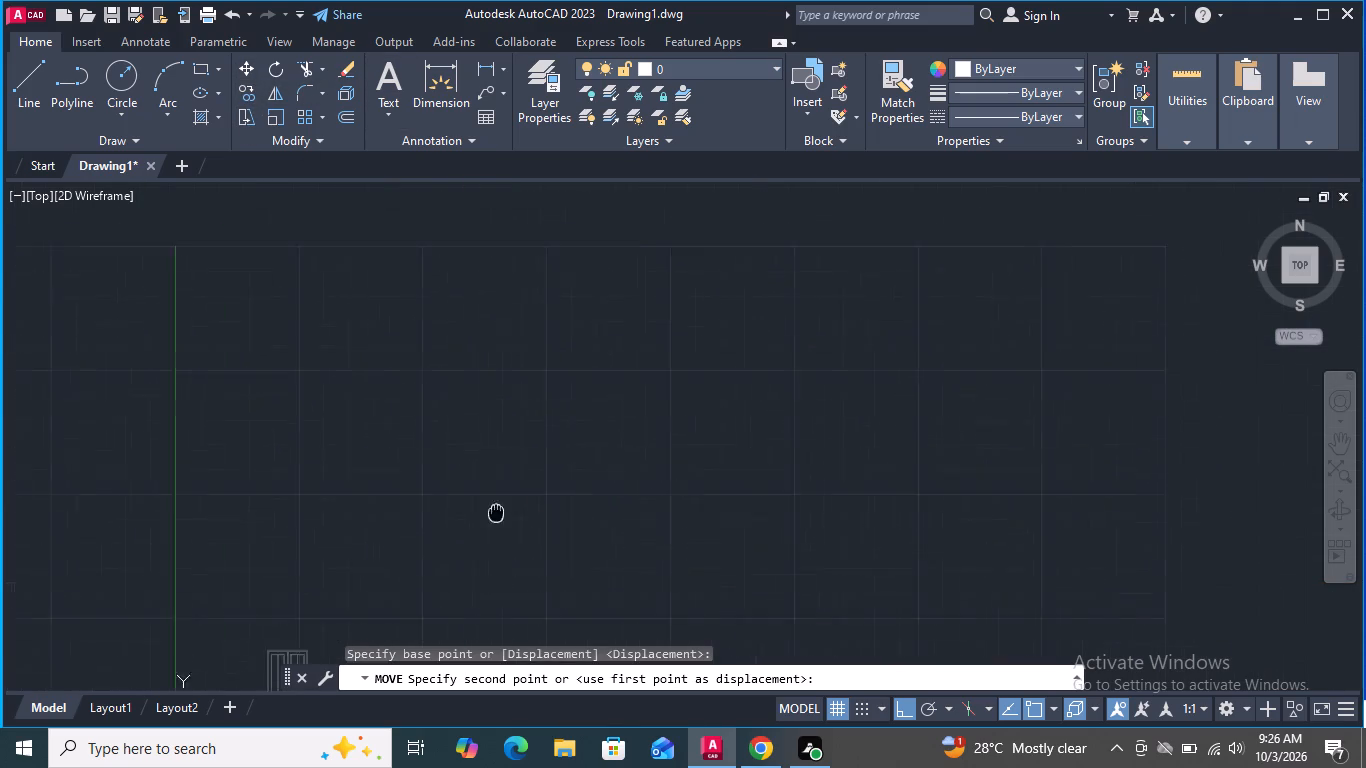
middle_click_drag(478, 523, 355, 605)
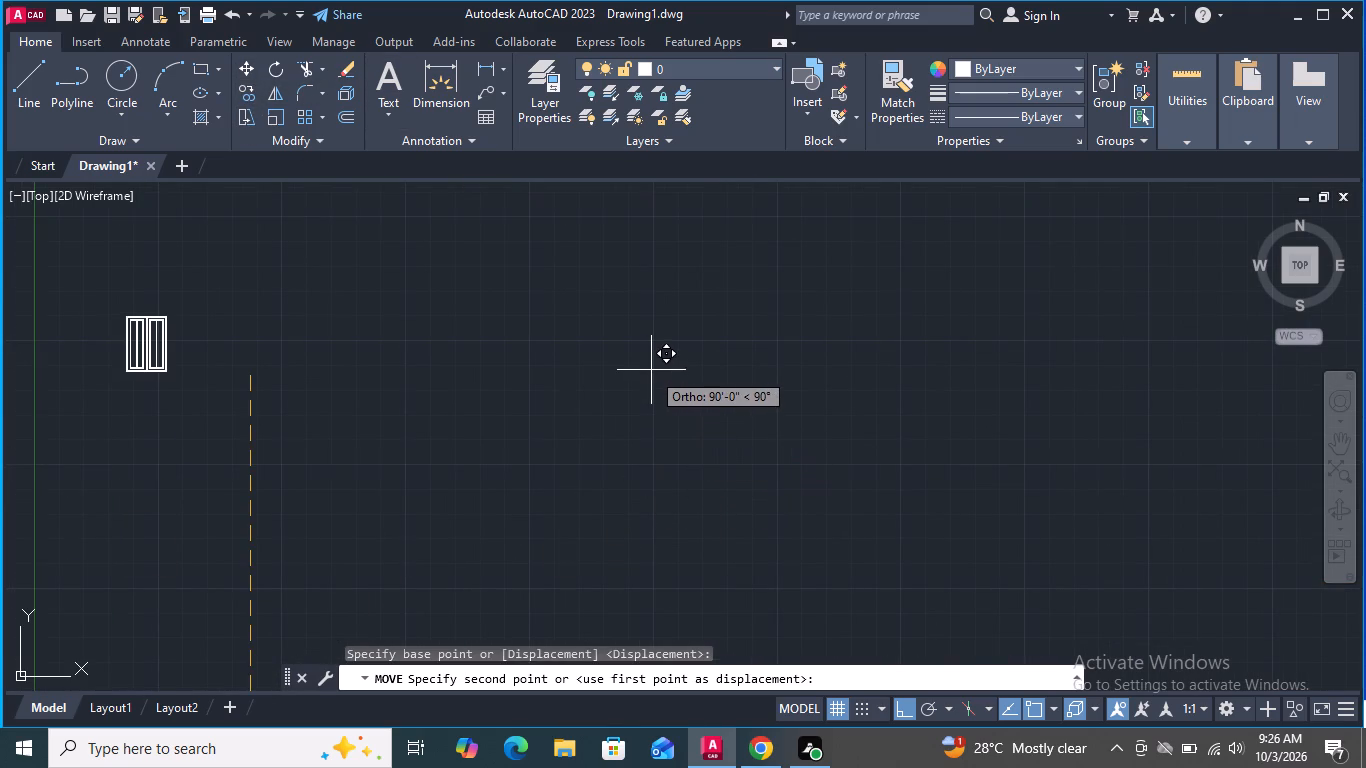
left_click(901, 714)
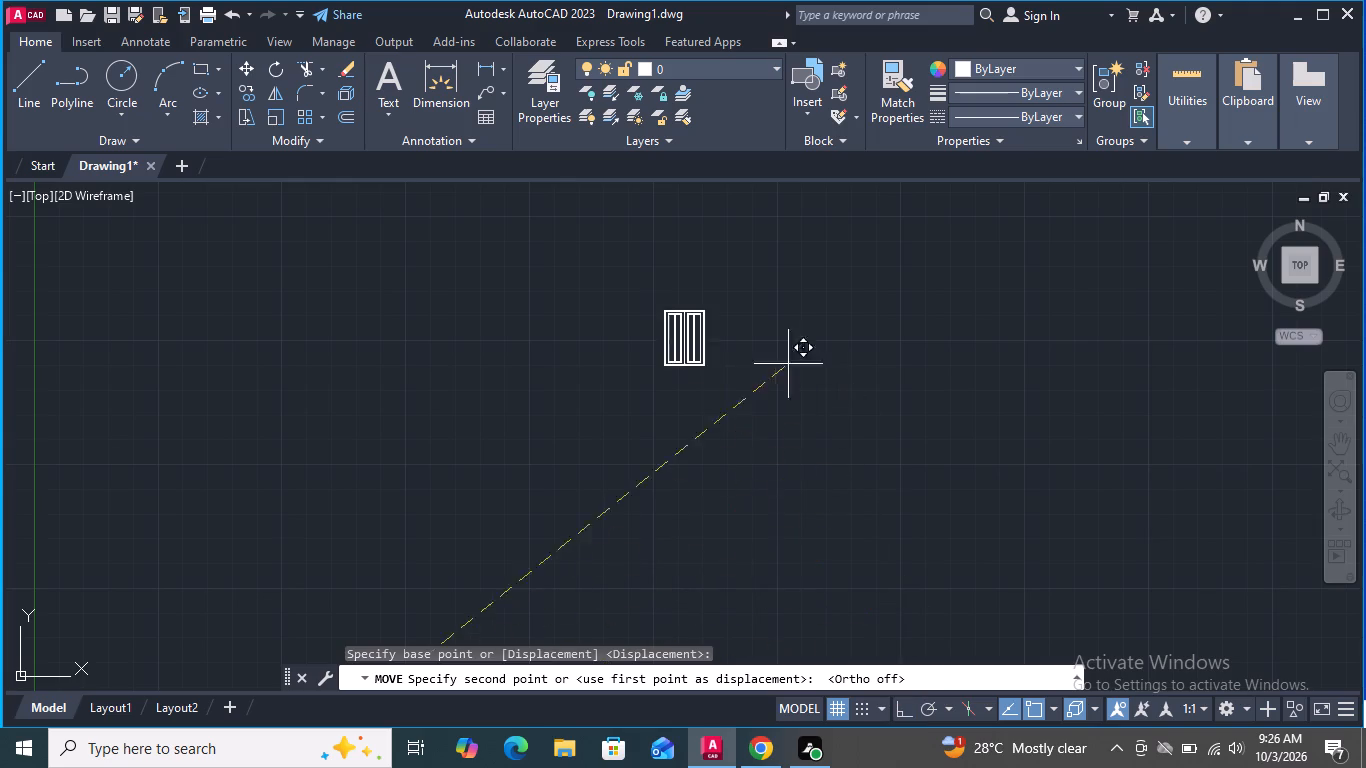
left_click(697, 330)
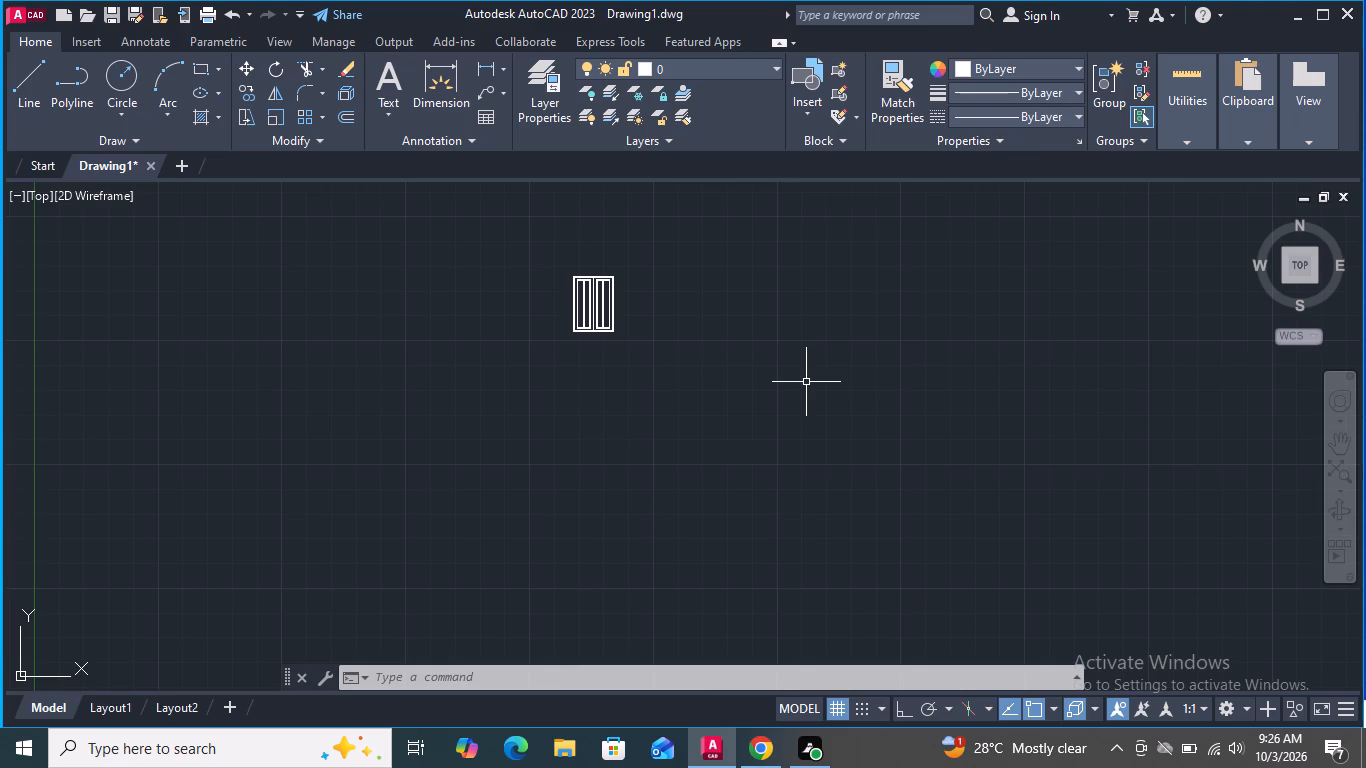
Examine the relocated two-panel frame, including its panel borders, central bars and bottom edge.
scroll(596, 288, "up", 3)
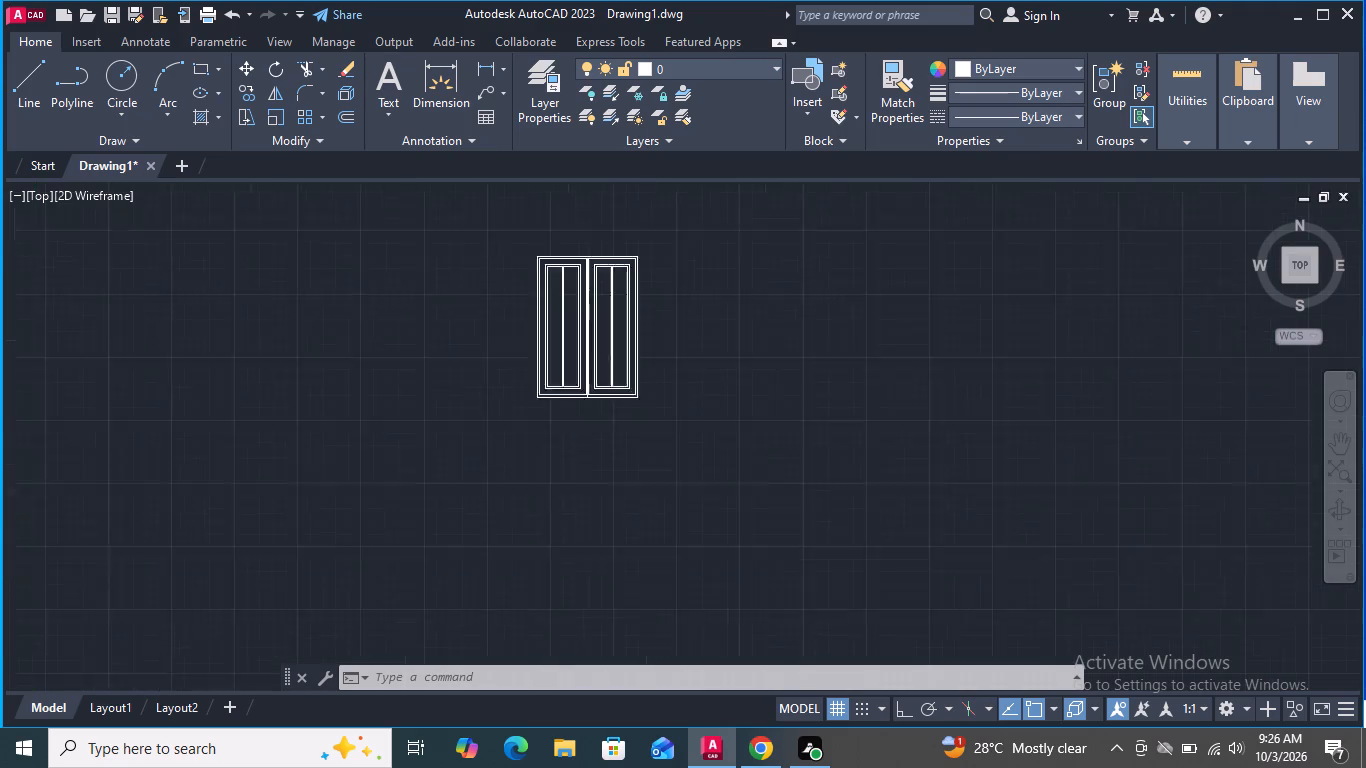
middle_click_drag(595, 286, 460, 392)
scroll(430, 497, "up", 1)
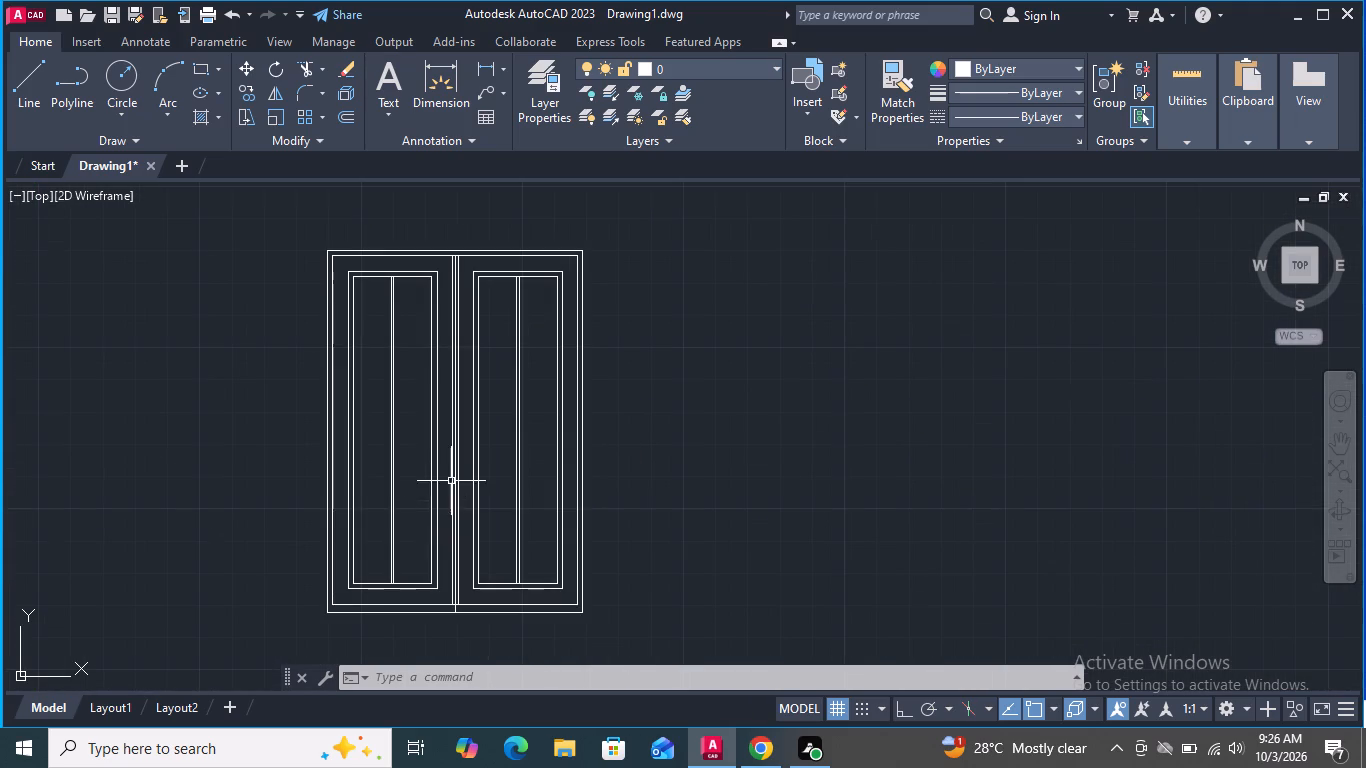
scroll(453, 477, "up", 3)
scroll(460, 468, "down", 3)
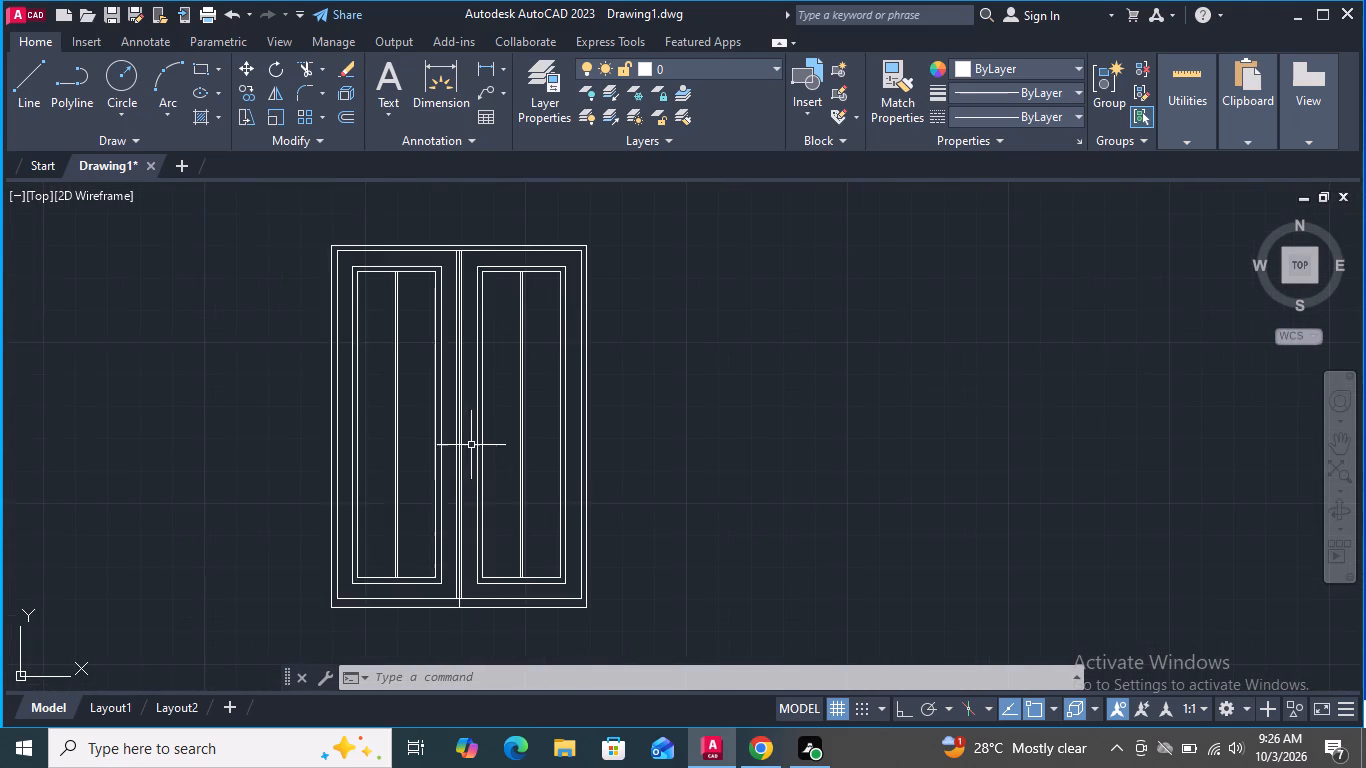
scroll(472, 441, "down", 1)
scroll(459, 496, "up", 2)
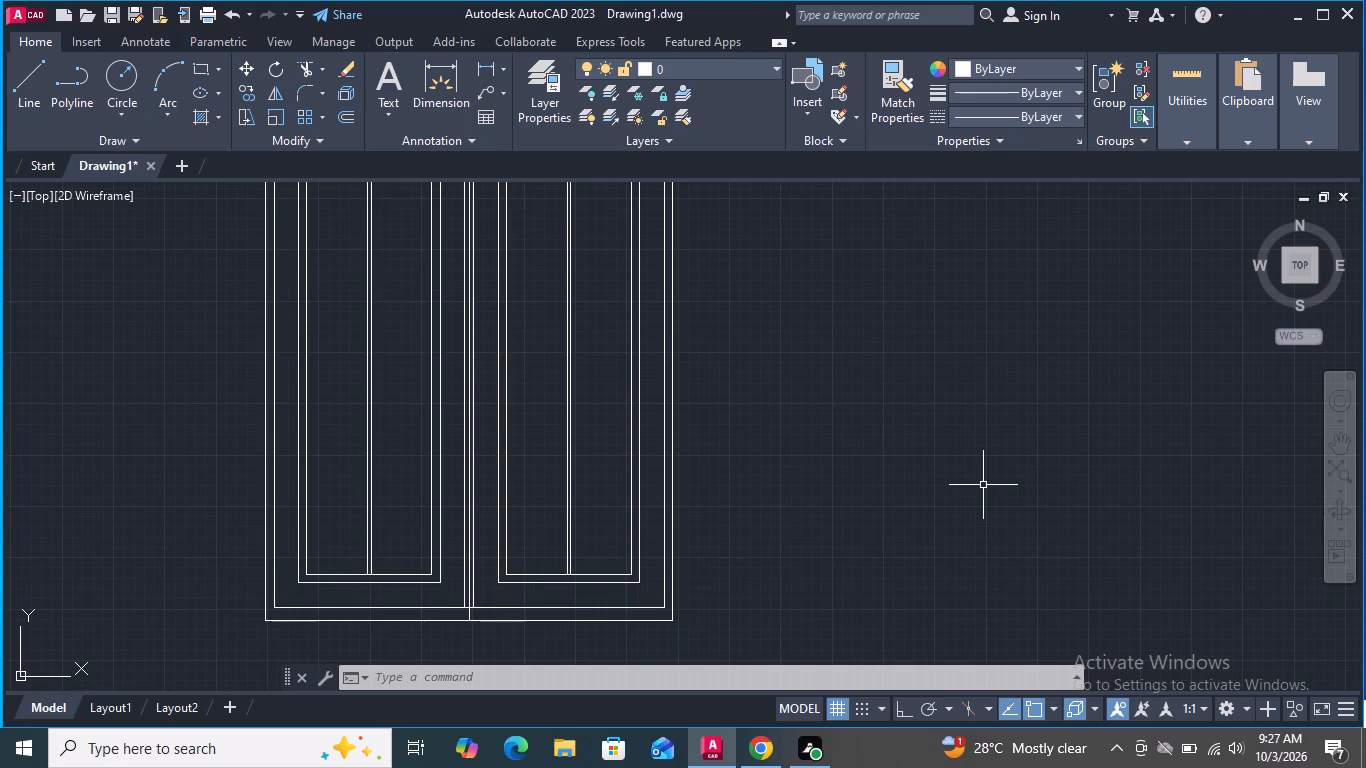
scroll(921, 479, "down", 1)
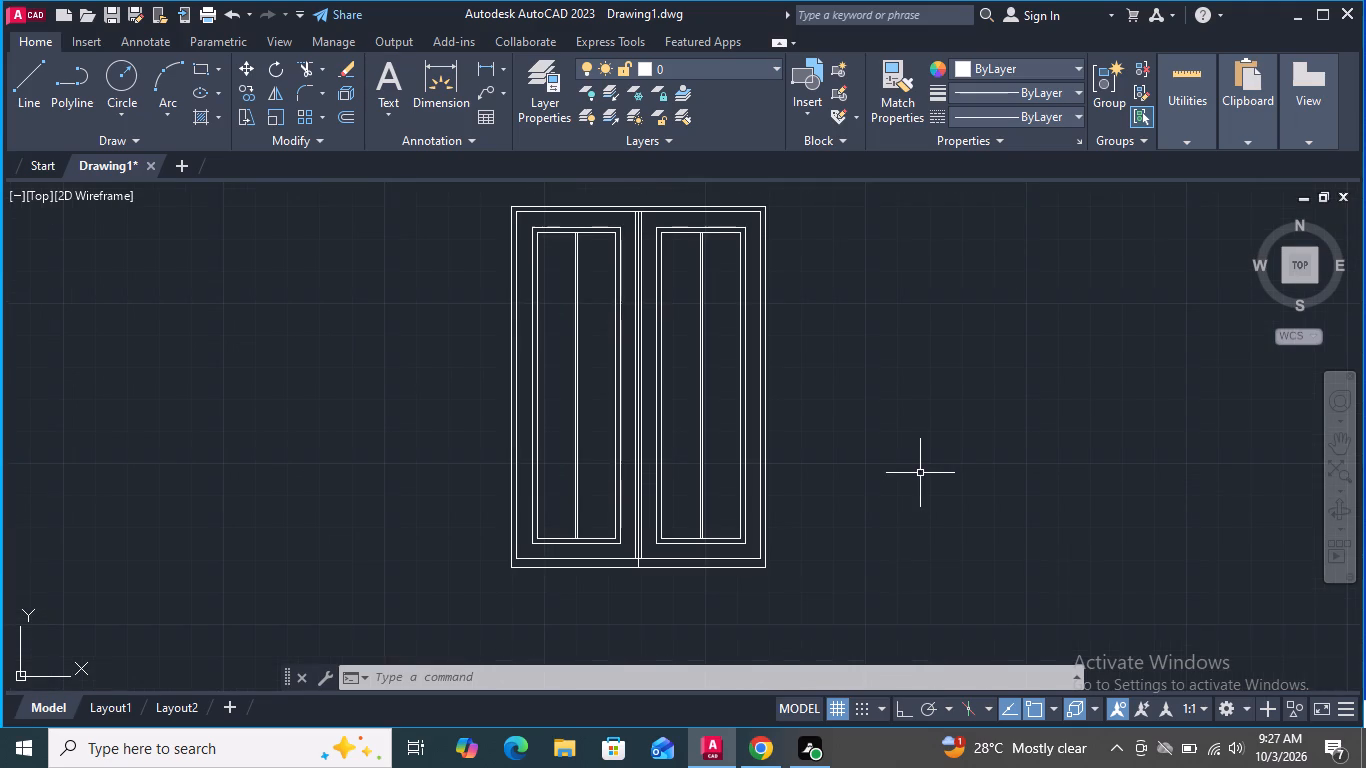
middle_click_drag(920, 473, 813, 491)
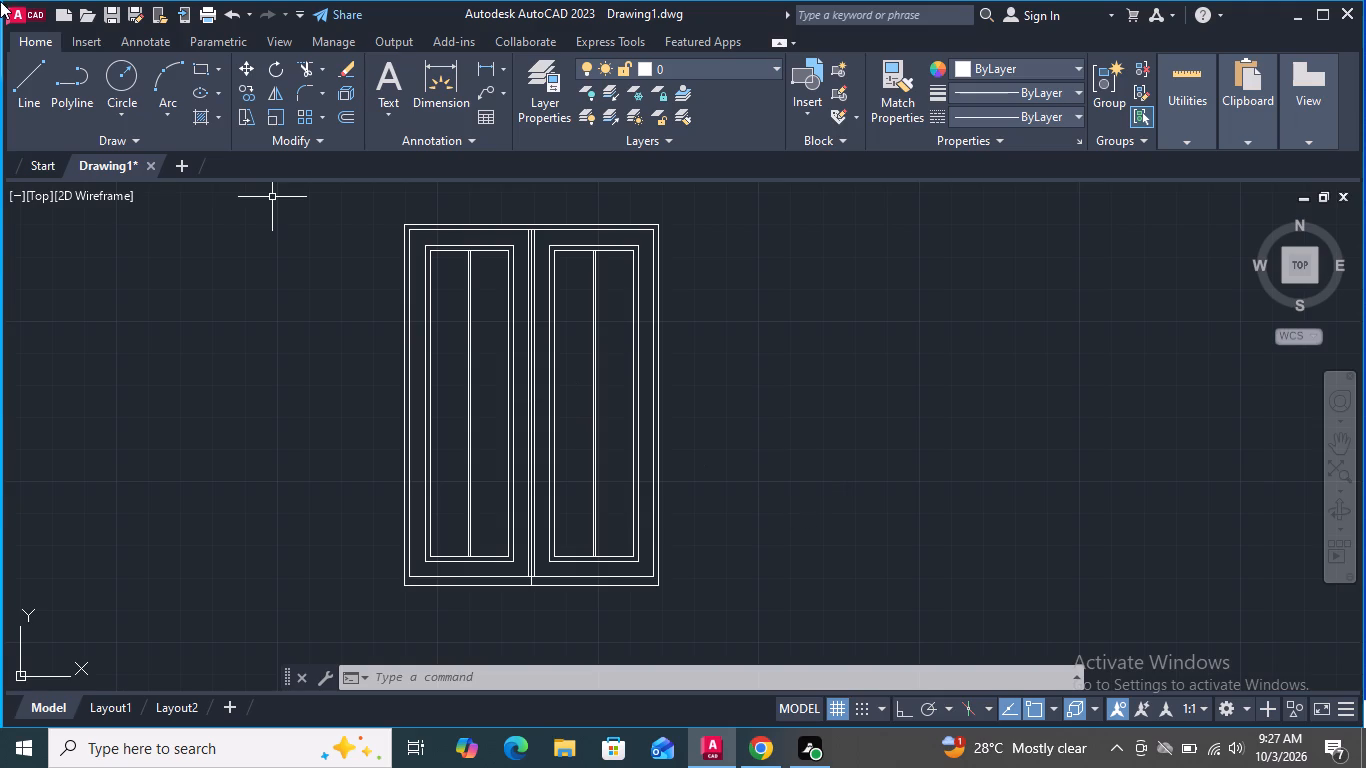
Draw a horizontal line from the midpoint of the left panel's innermost left edge to the midpoint of the right panel's innermost right edge.
left_click(10, 81)
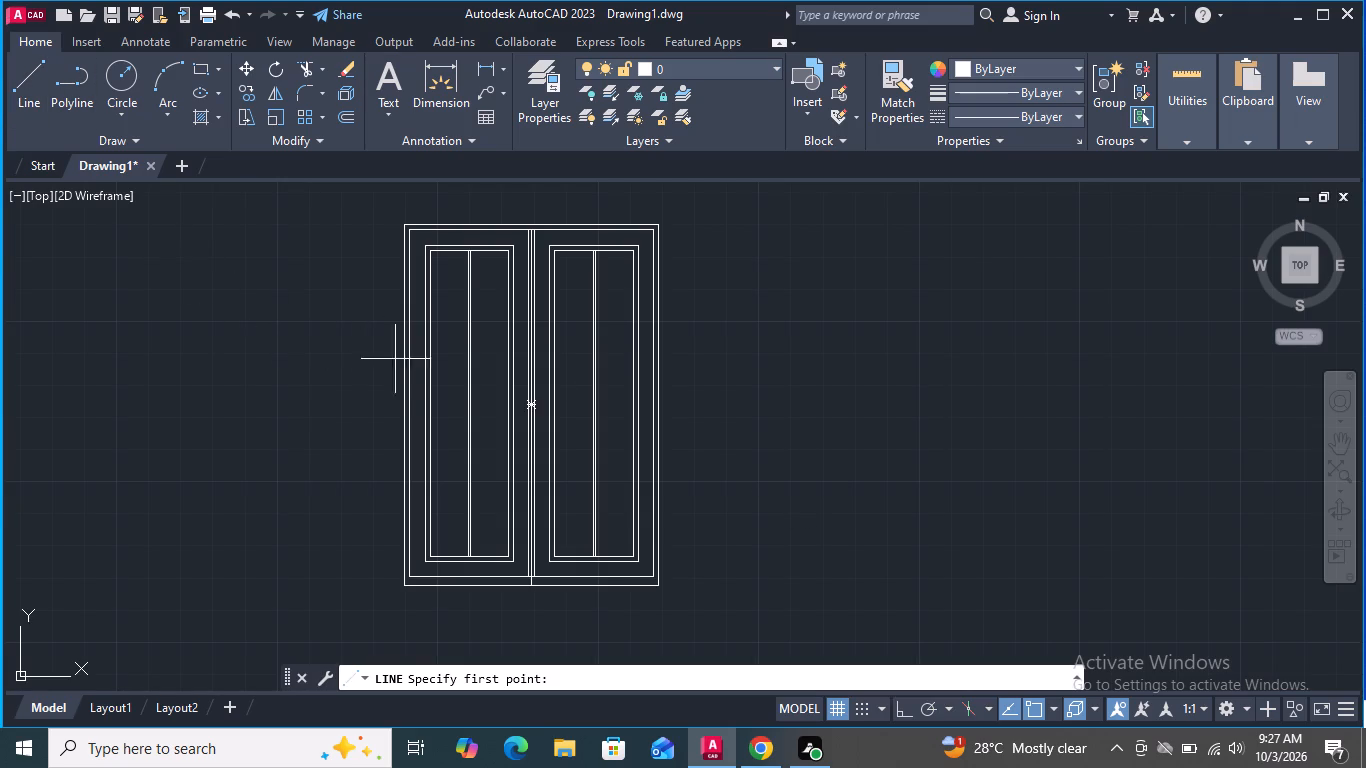
scroll(450, 405, "up", 2)
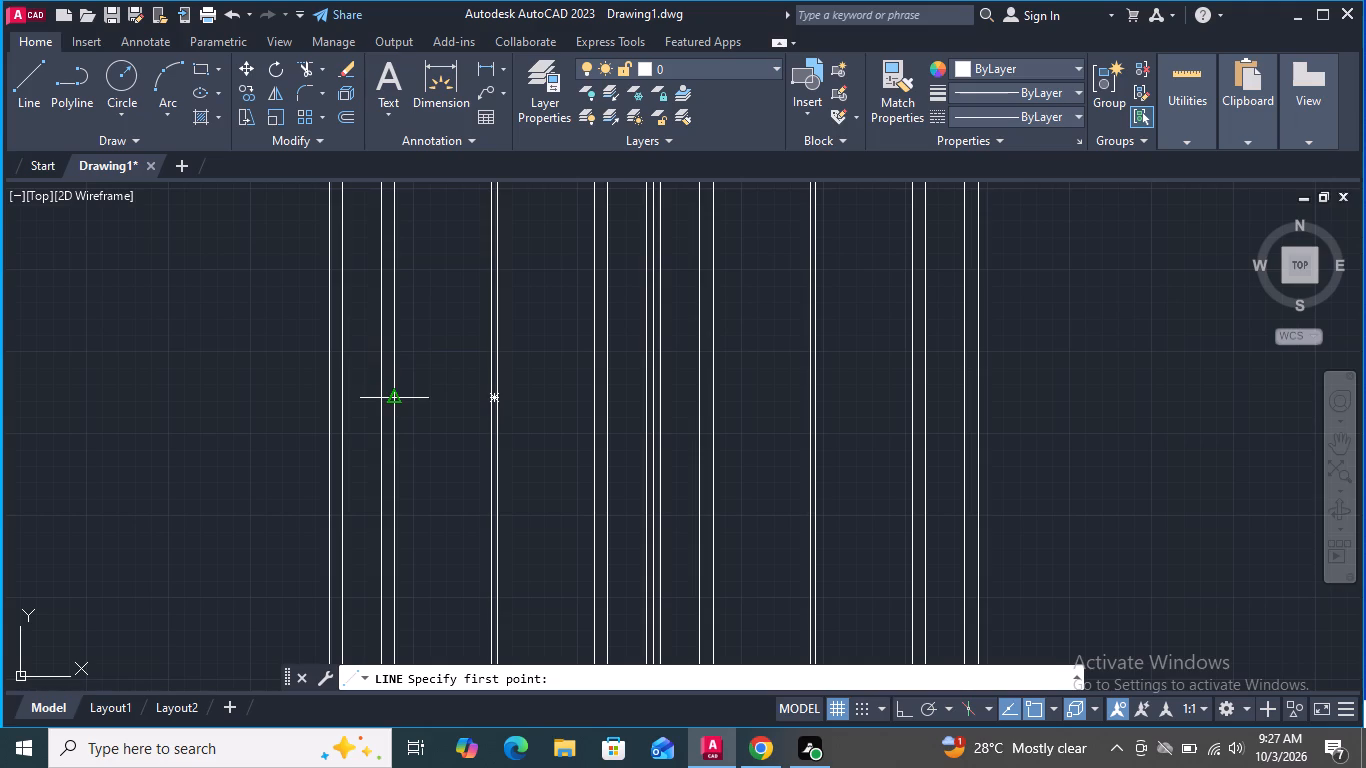
left_click(392, 397)
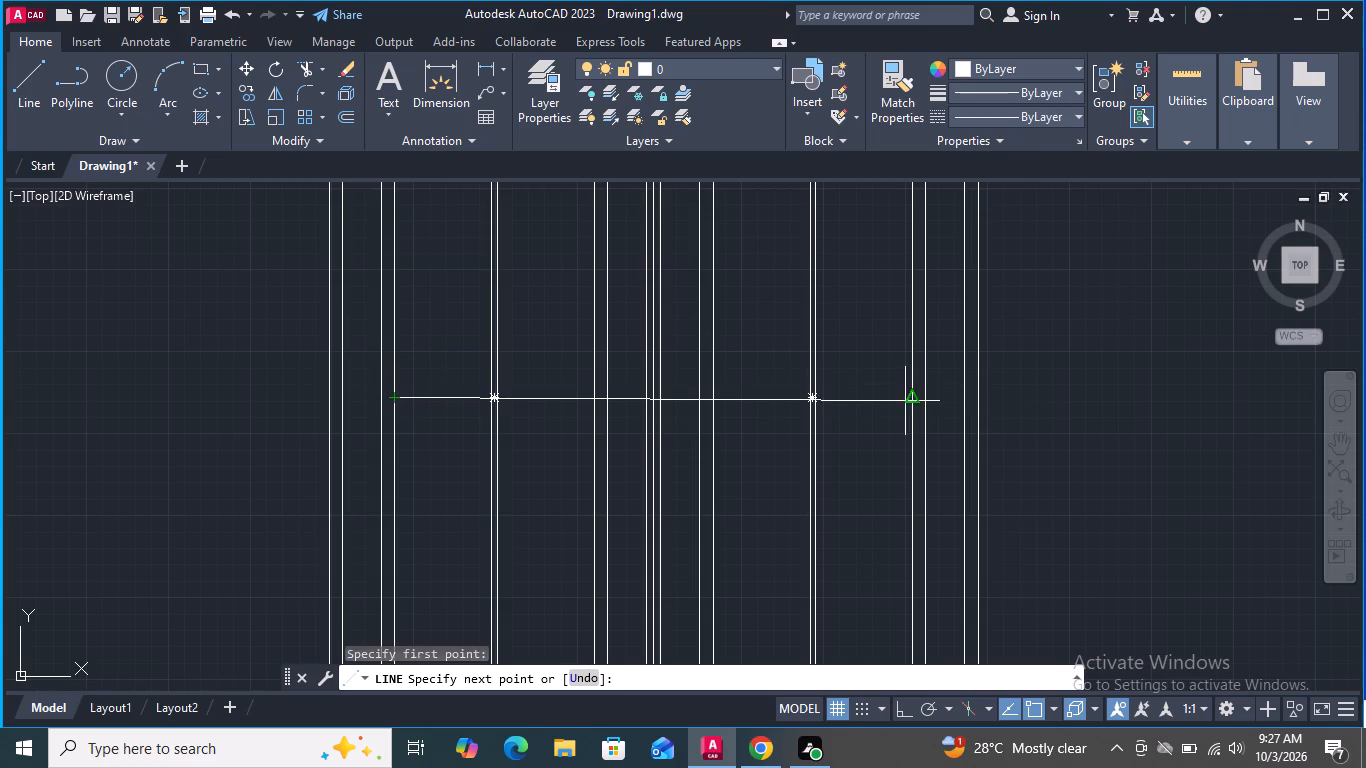
left_click(913, 400)
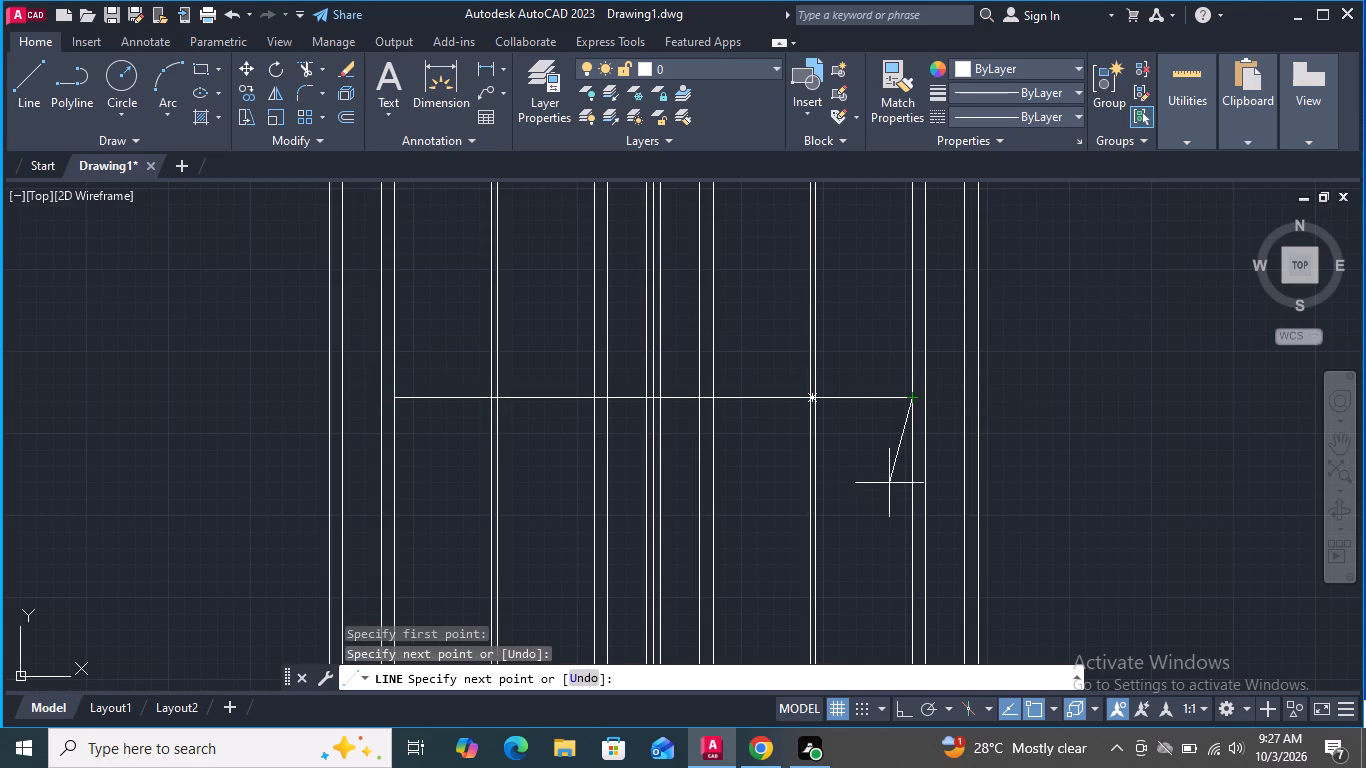
key("space")
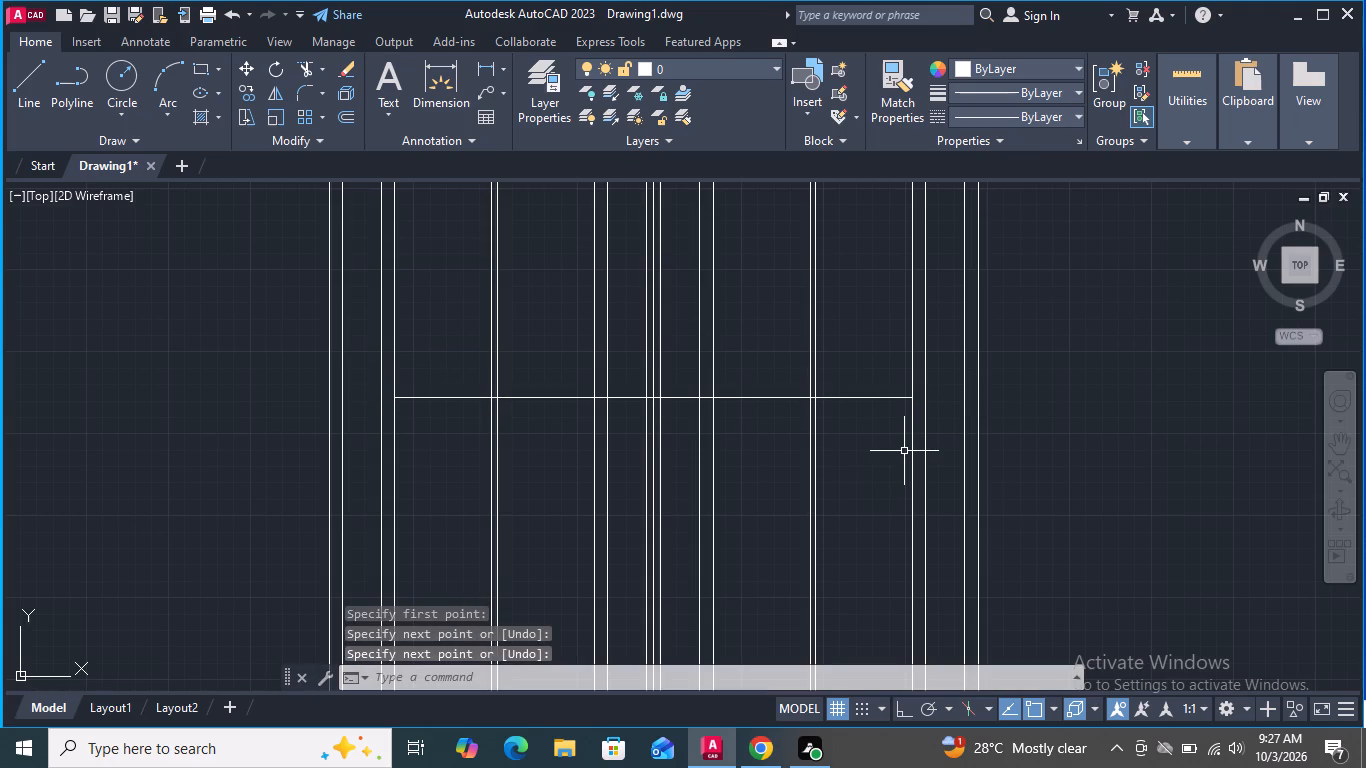
Copy the mid-height horizontal line a short distance below and above itself with Ortho on, using its left endpoint as base point.
left_click(856, 397)
left_click(248, 88)
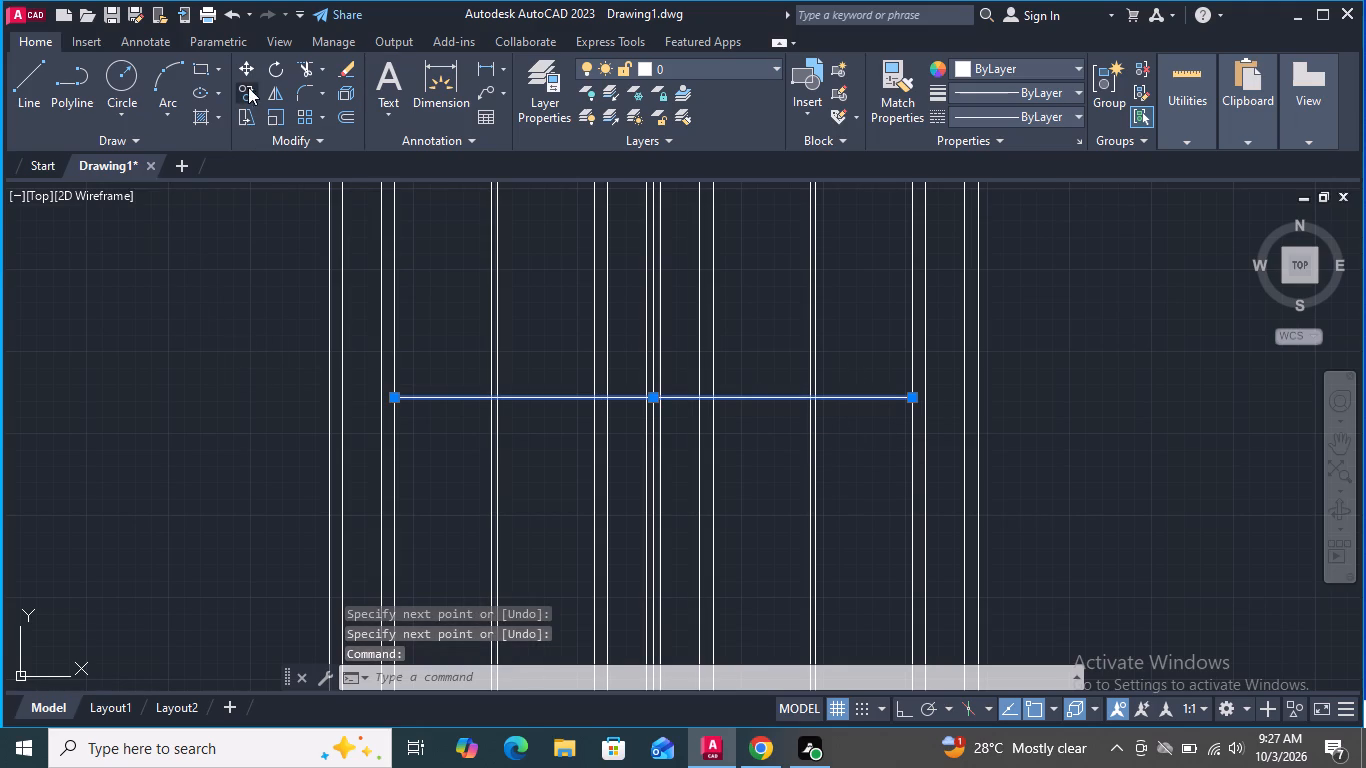
scroll(417, 399, "up", 2)
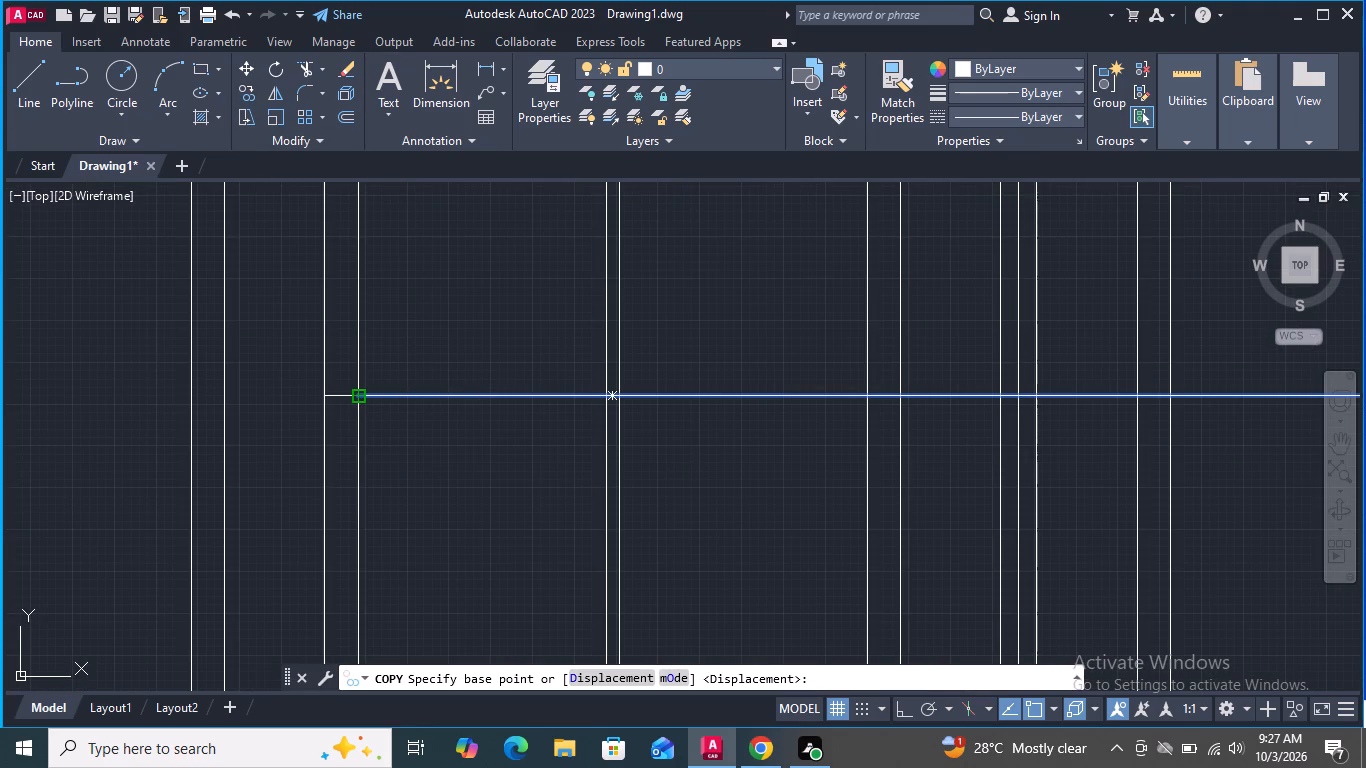
left_click(358, 392)
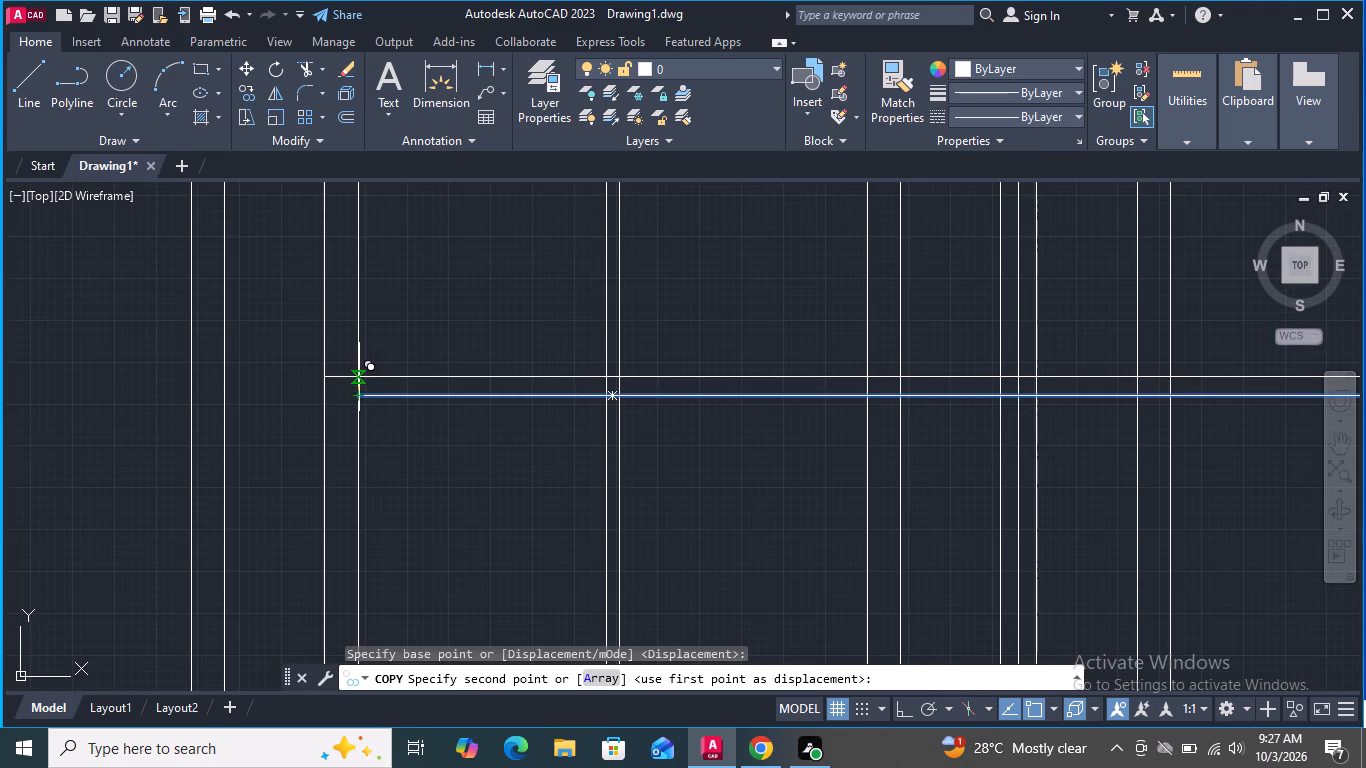
scroll(358, 382, "up", 1)
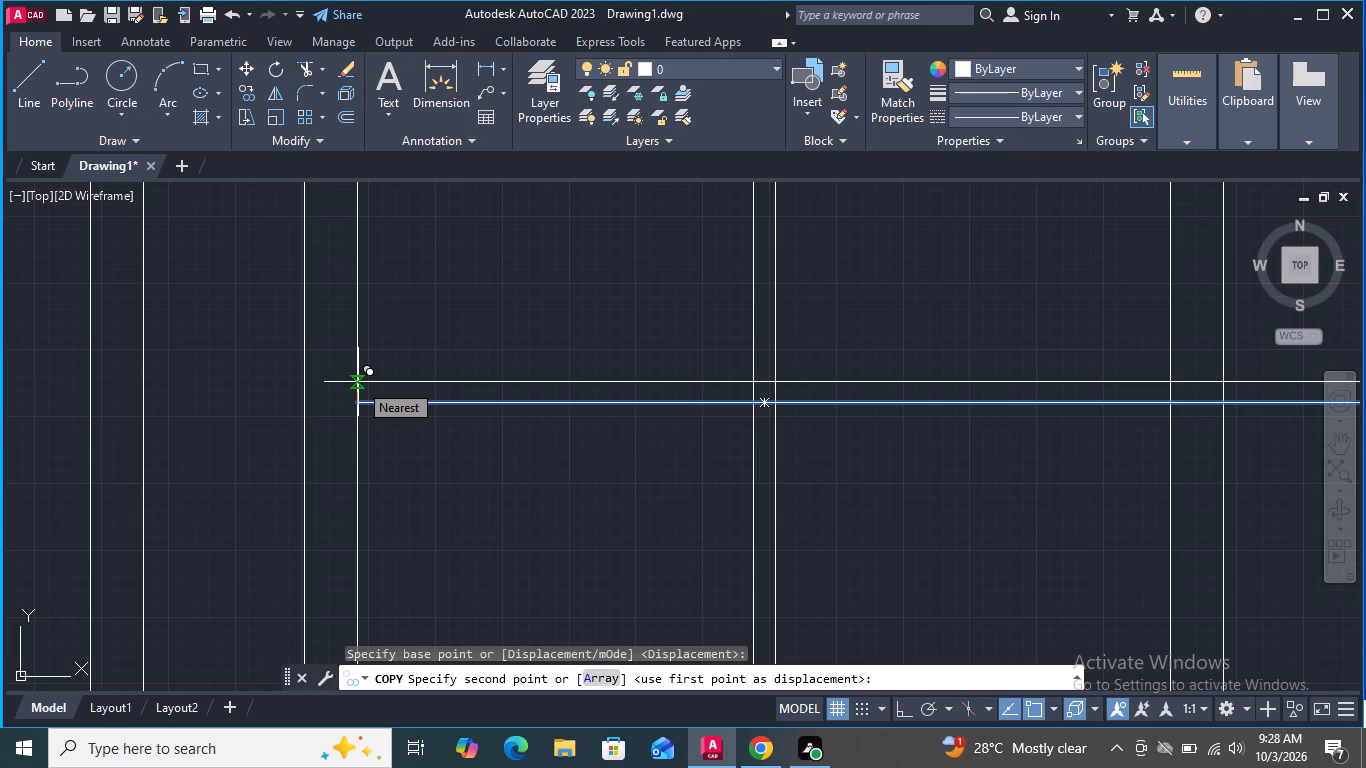
scroll(376, 412, "up", 1)
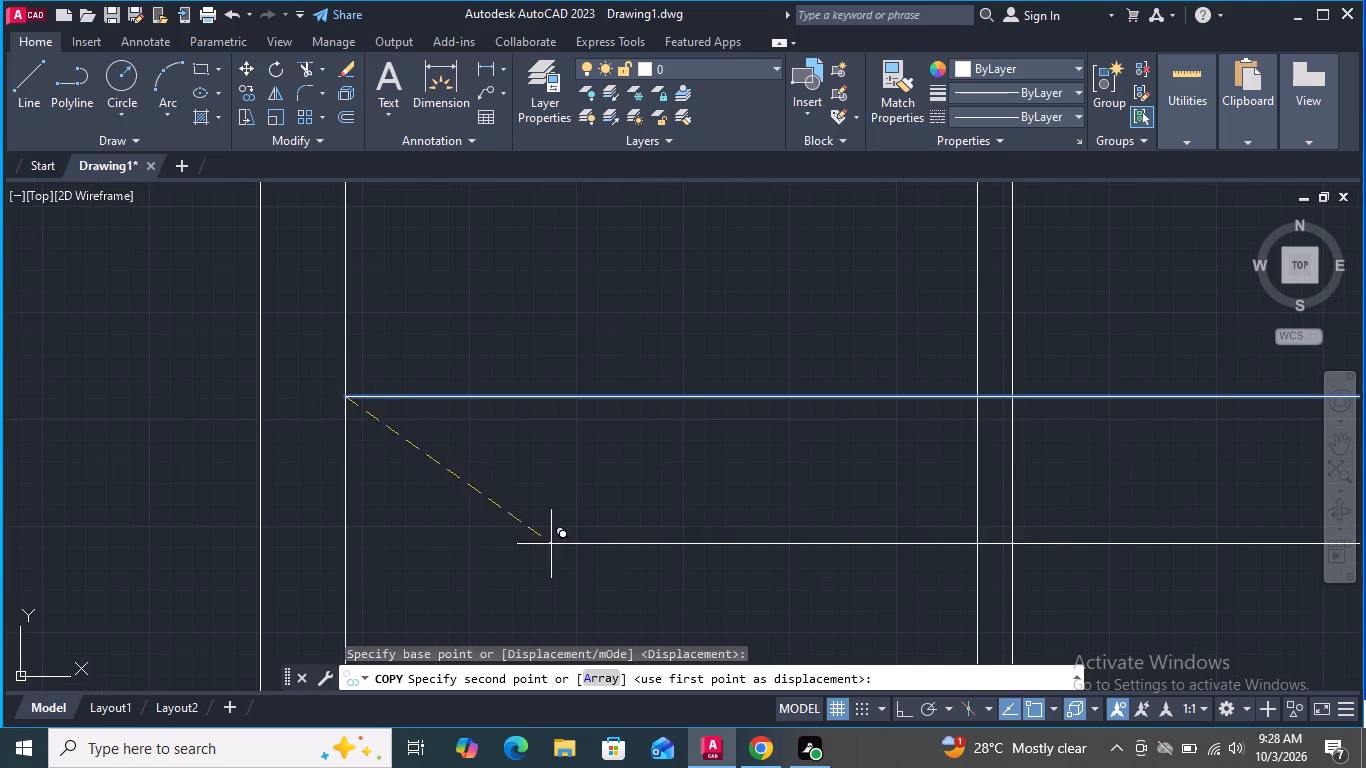
left_click(908, 709)
scroll(690, 596, "down", 1)
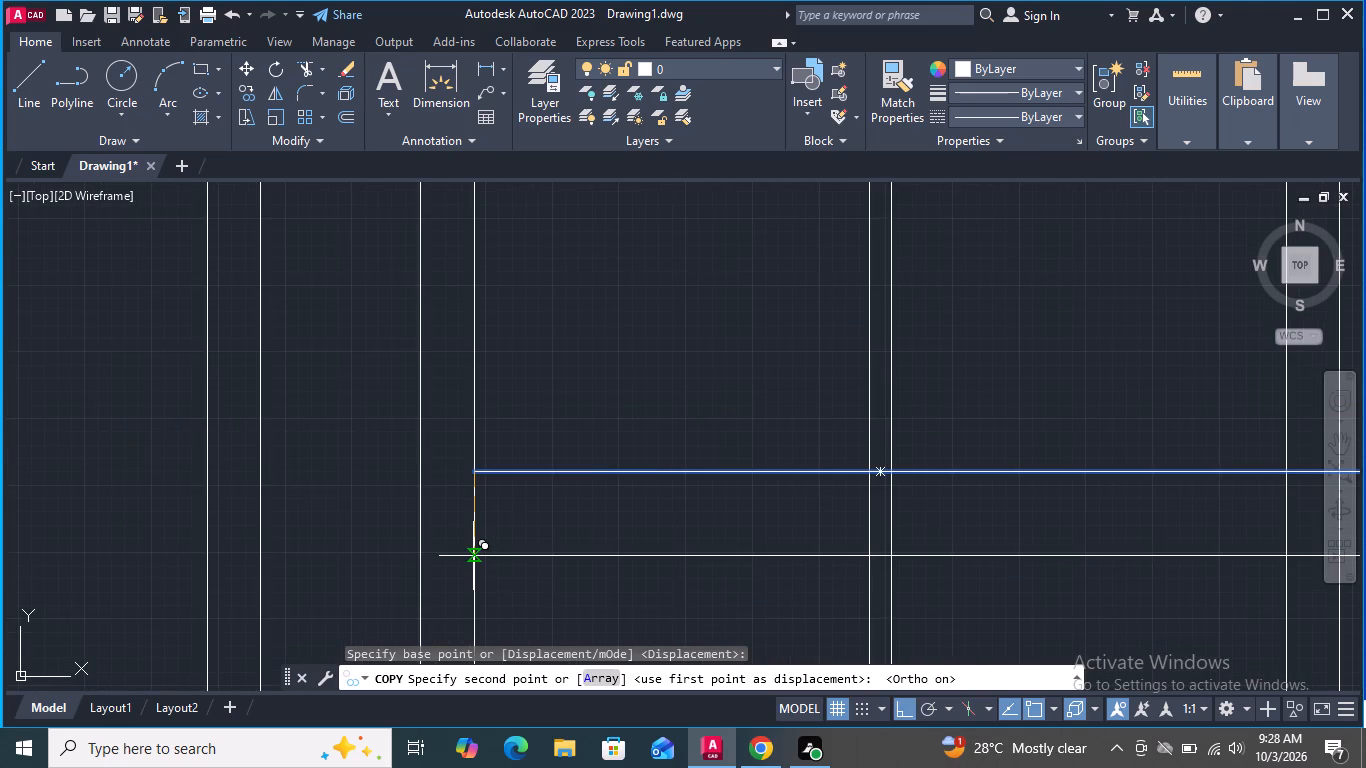
scroll(473, 556, "down", 1)
scroll(475, 526, "up", 1)
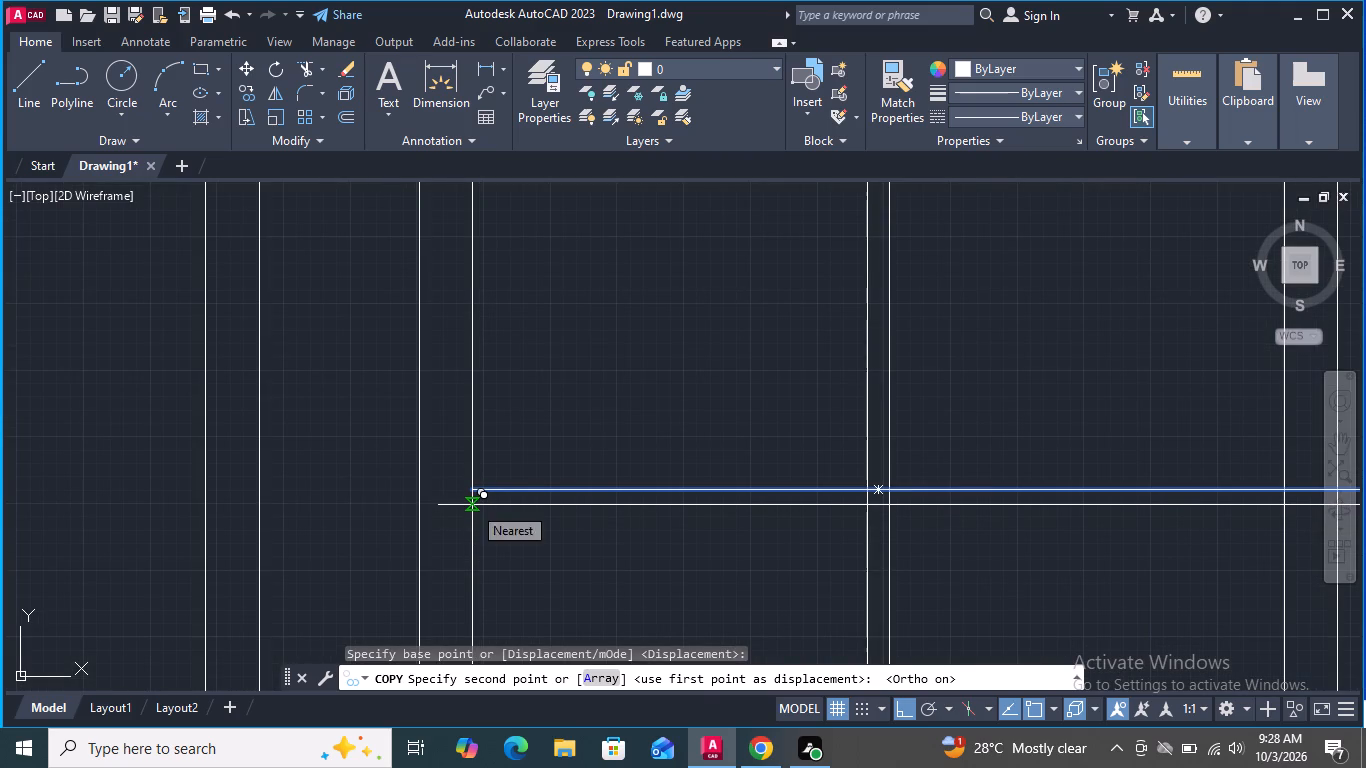
left_click(472, 505)
scroll(472, 505, "up", 2)
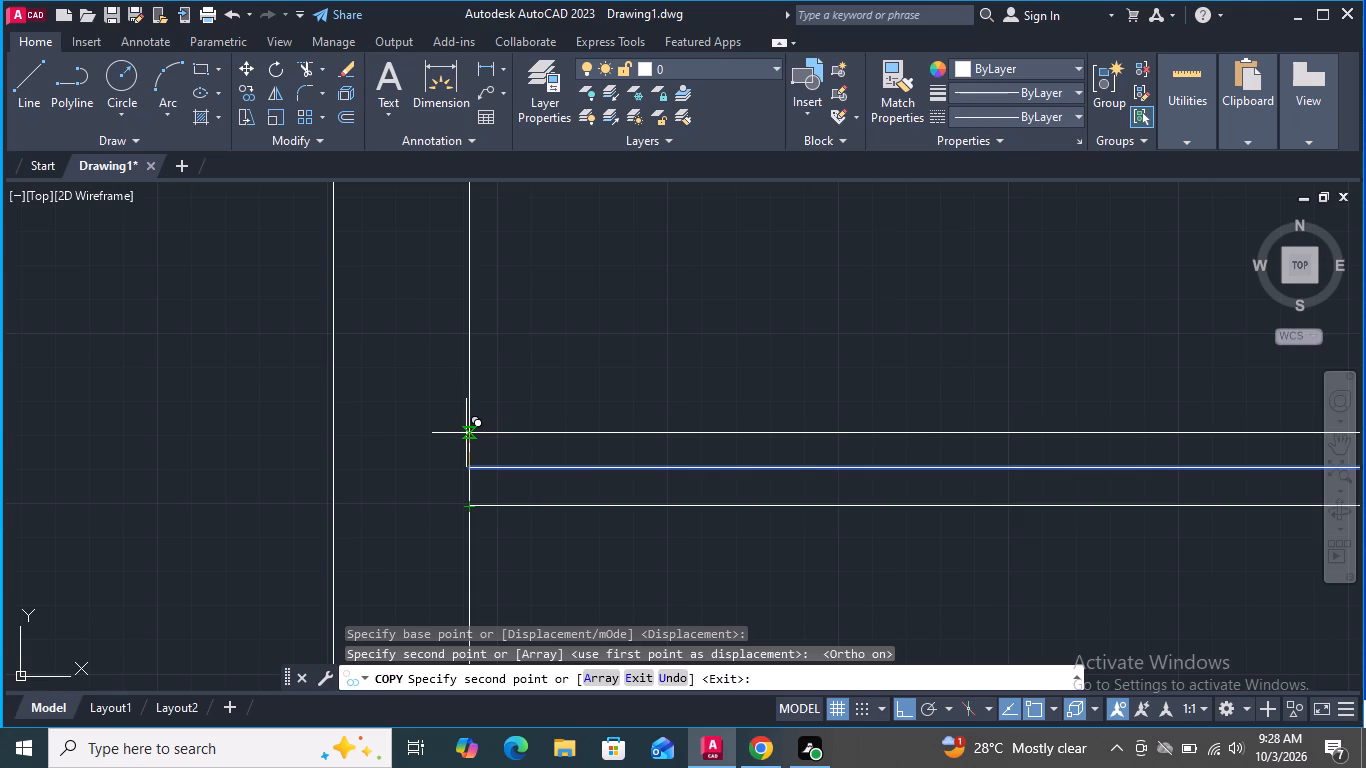
left_click(465, 429)
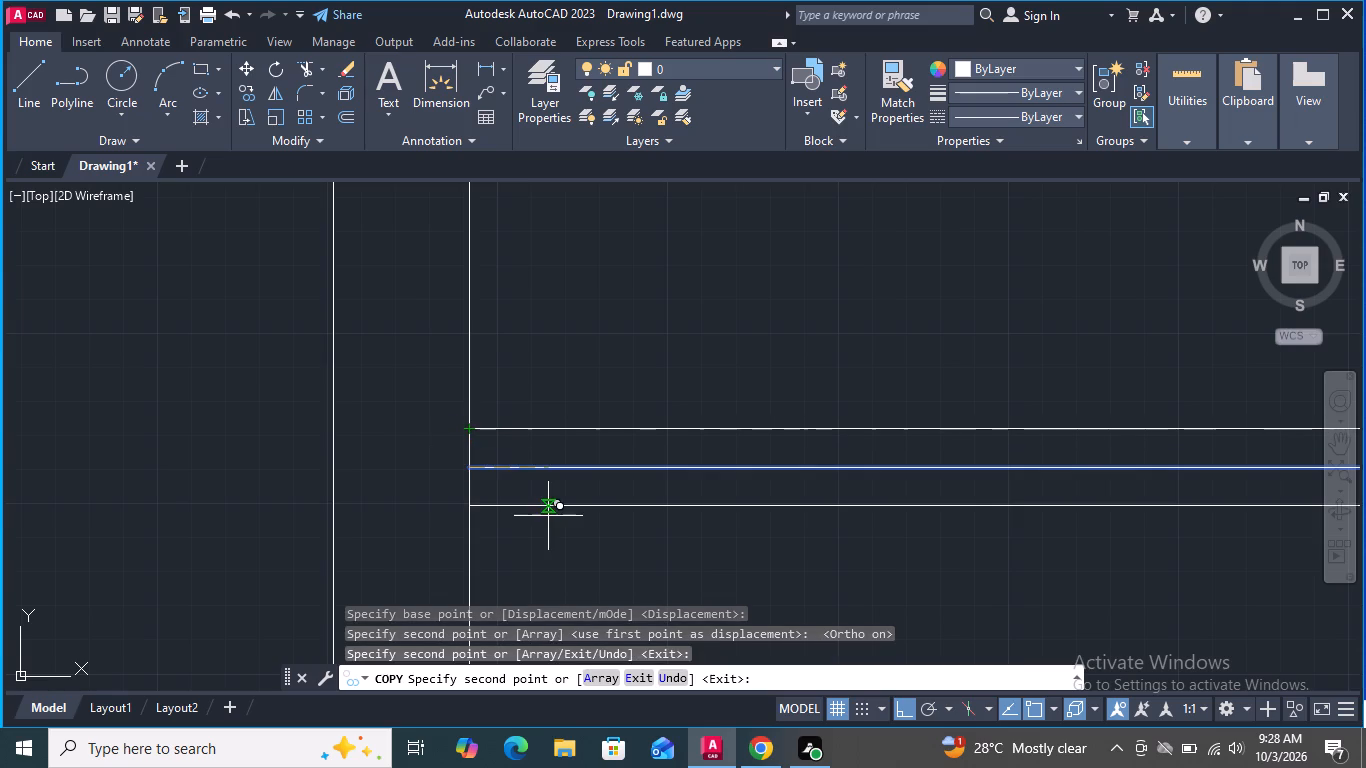
key("space")
Erase the original middle horizontal line, keeping the copies above and below it.
left_click(560, 463)
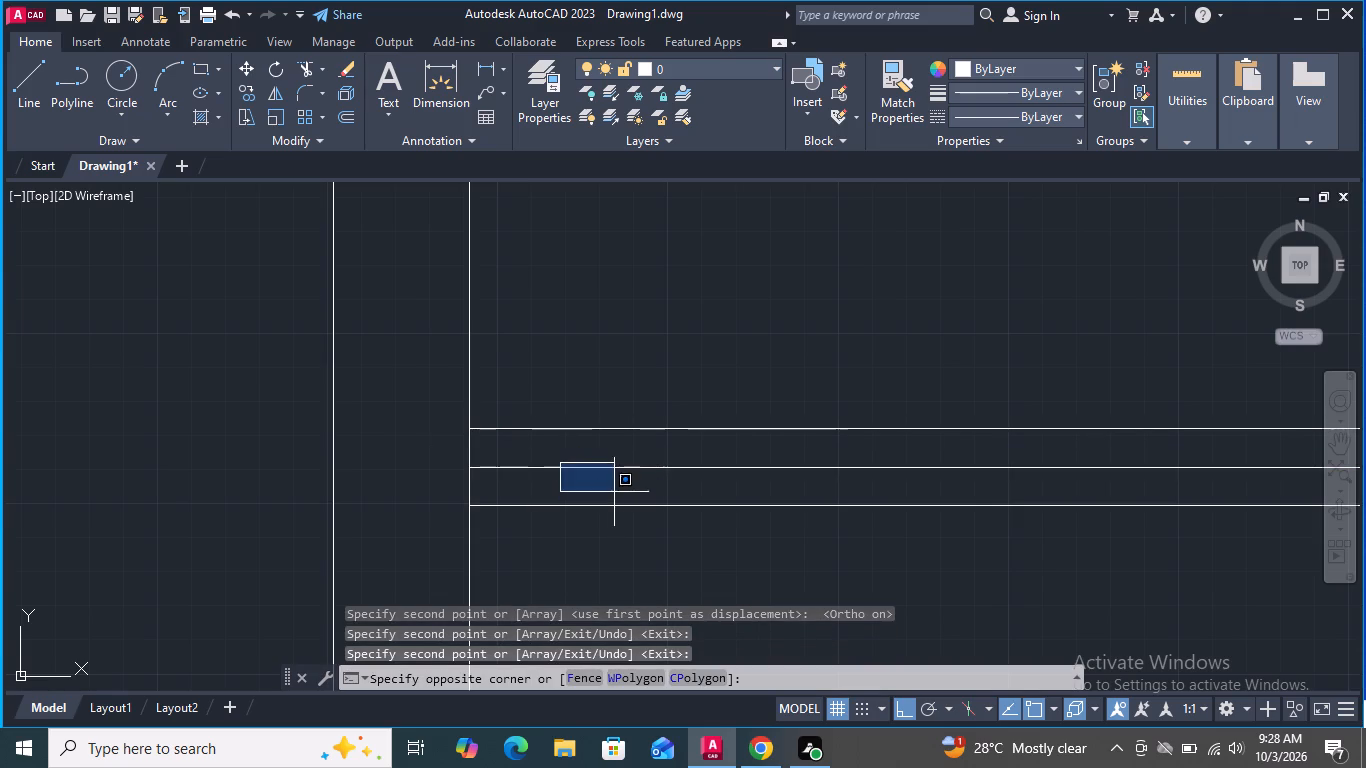
double_click(612, 479)
left_click(602, 461)
double_click(609, 489)
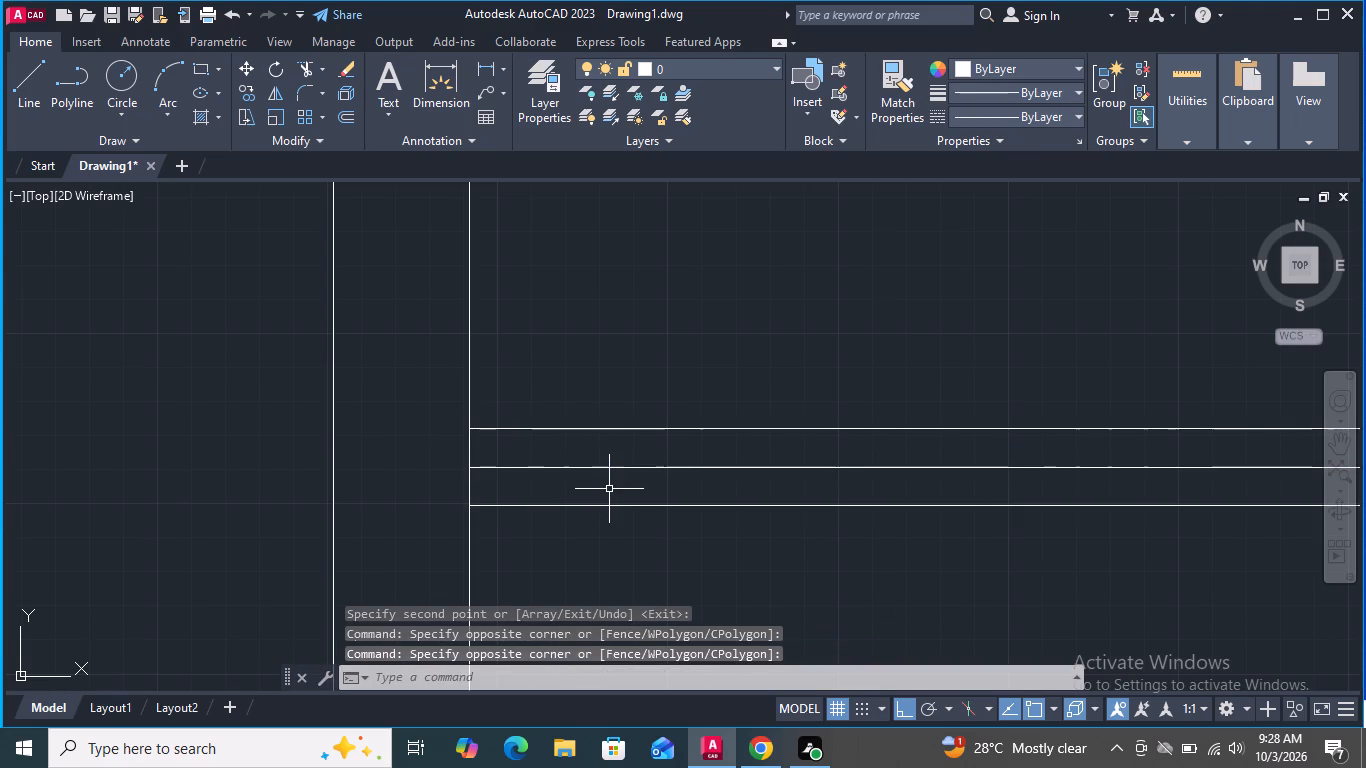
left_click(585, 471)
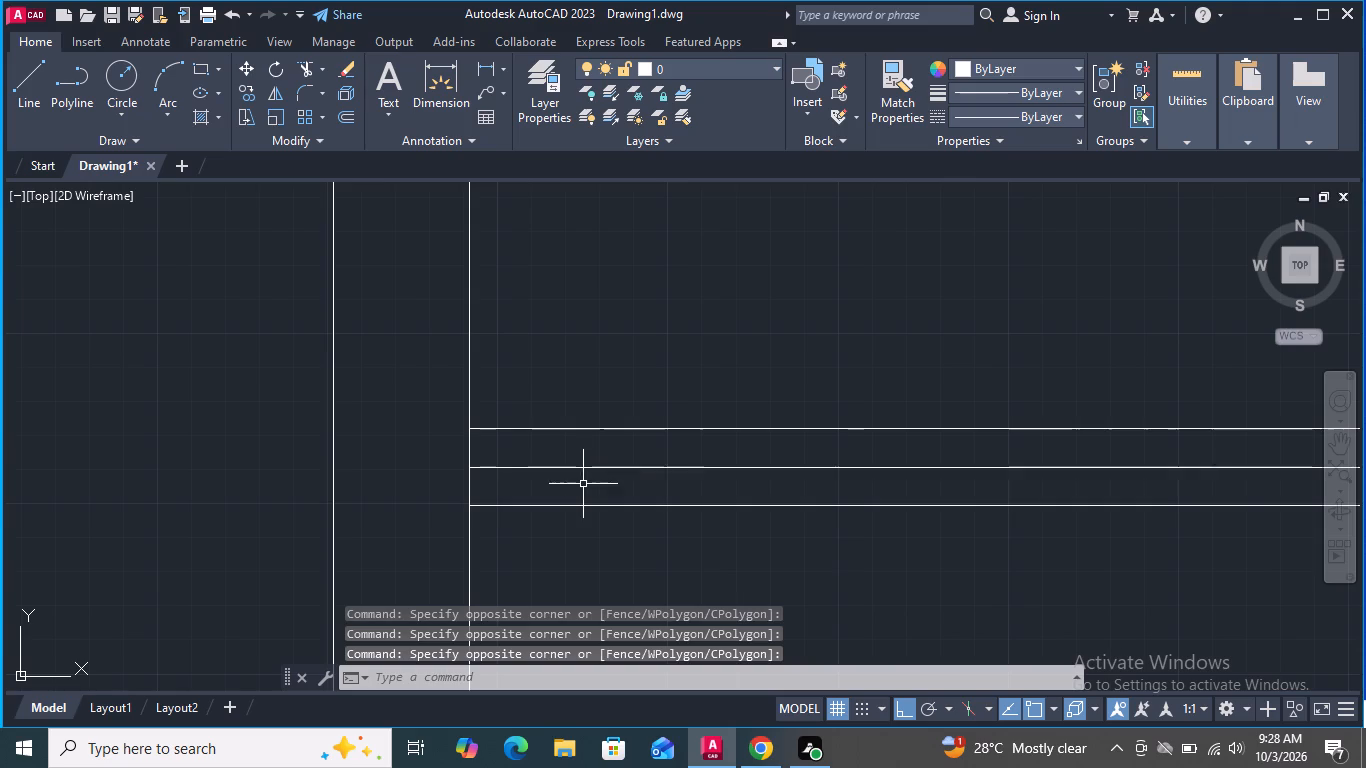
left_click(583, 484)
left_click(573, 460)
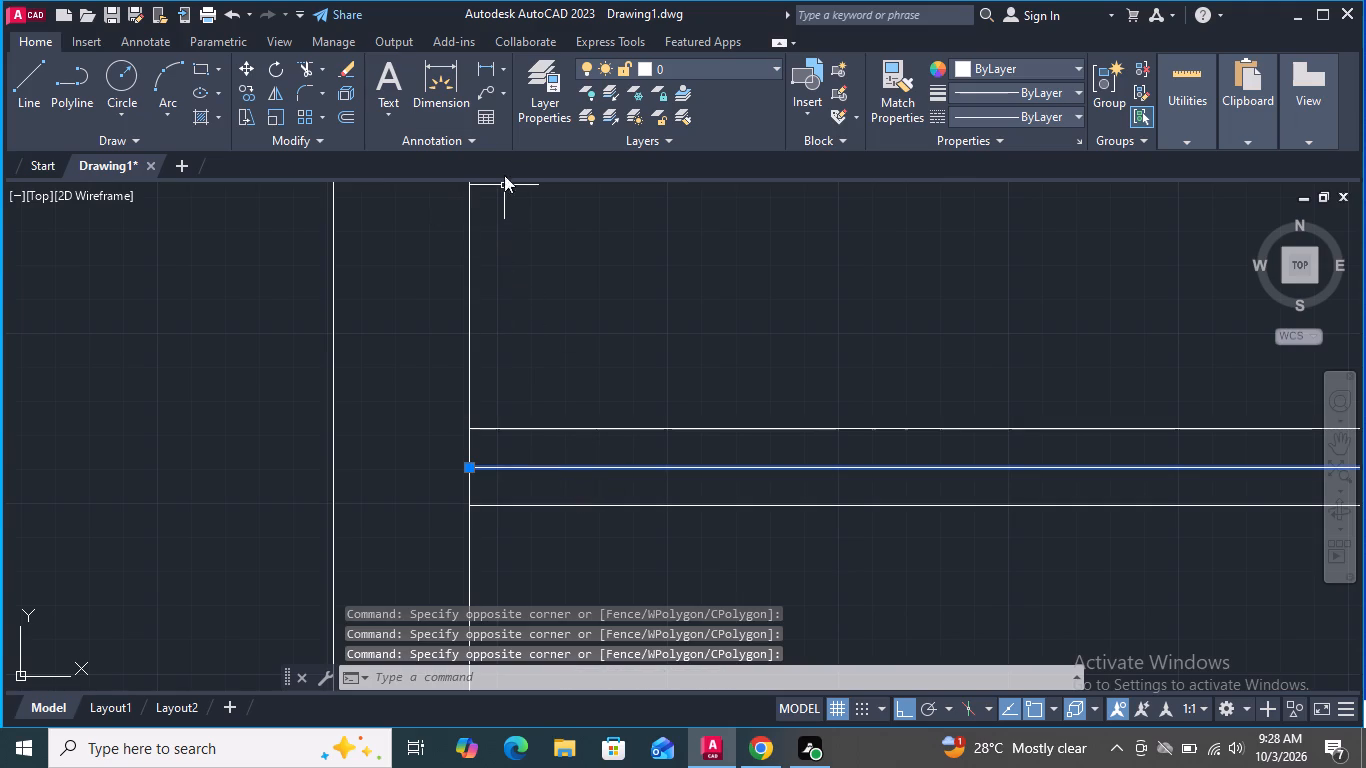
left_click(345, 70)
Trim both horizontal lines where they cross the vertical divider between the two panels.
scroll(365, 457, "down", 3)
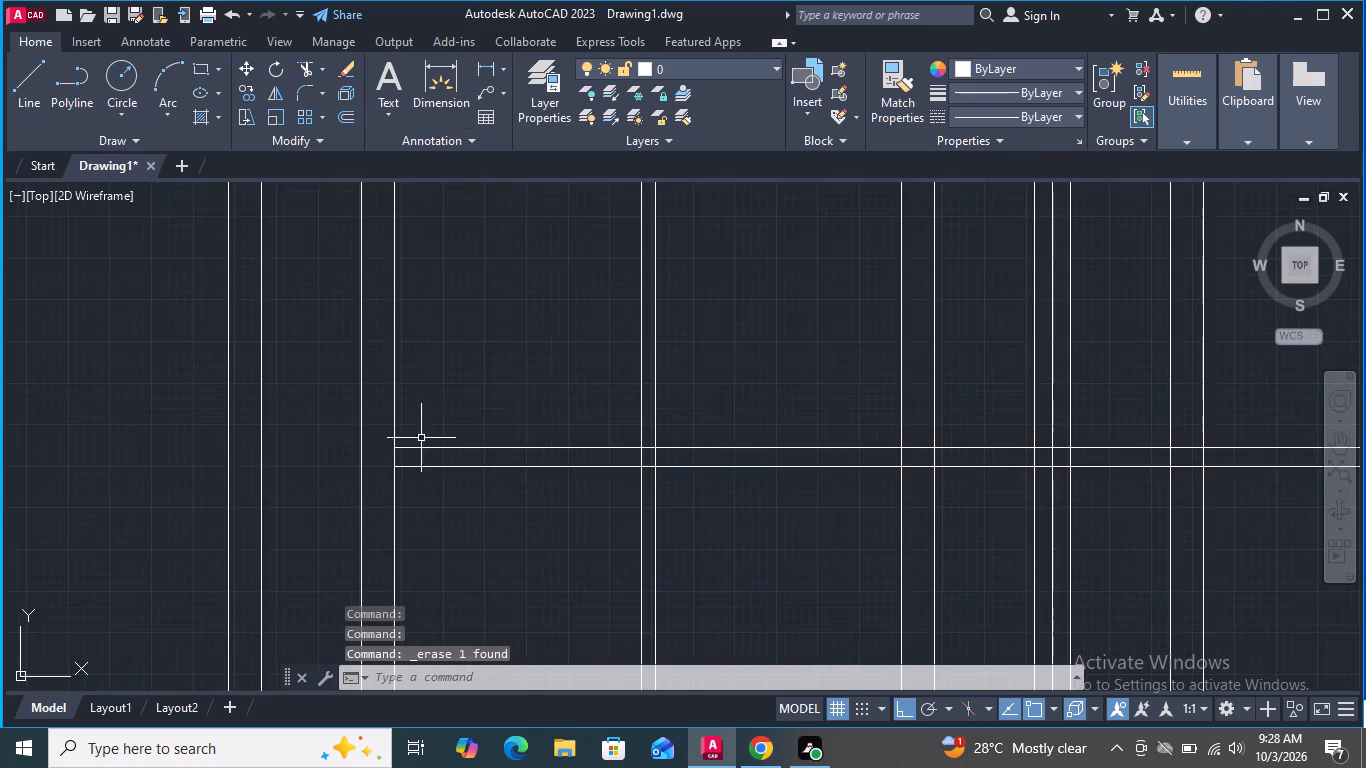
scroll(452, 427, "down", 3)
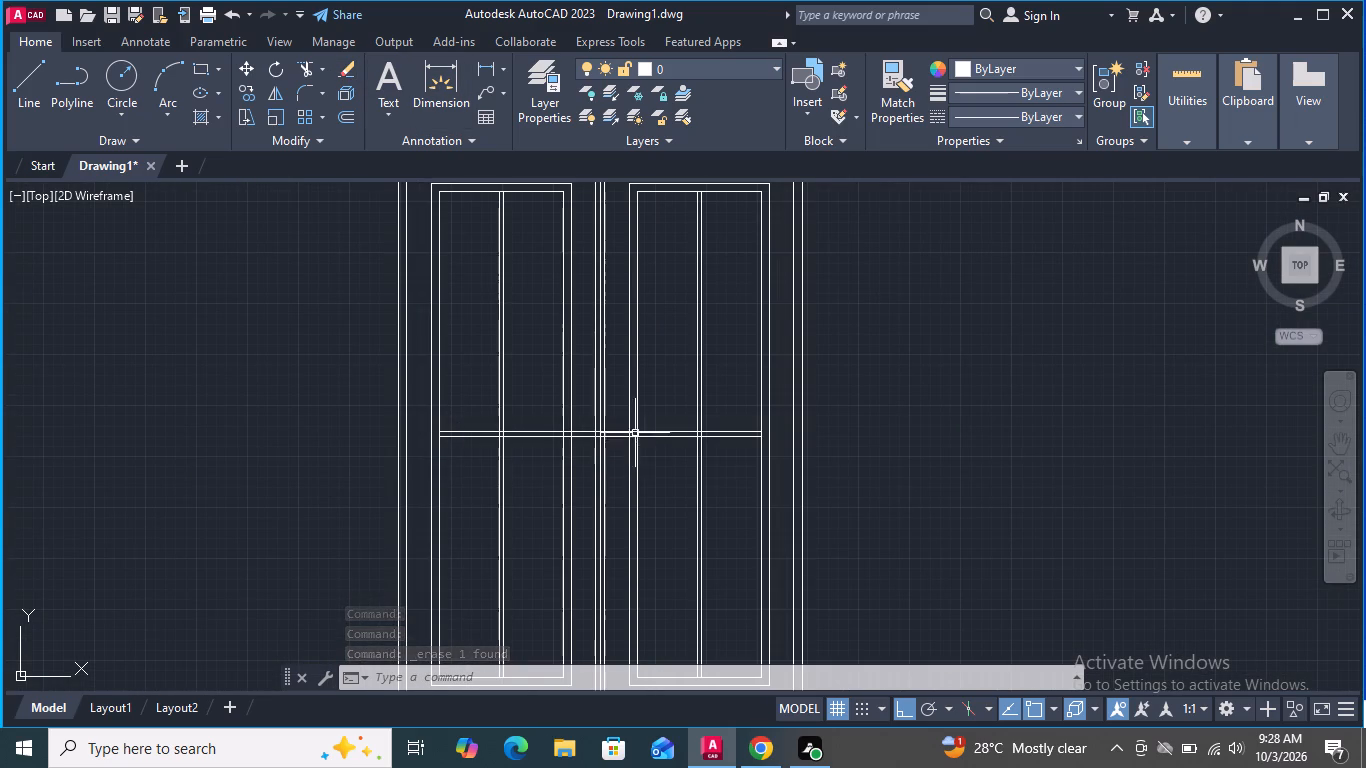
scroll(627, 431, "up", 7)
scroll(583, 457, "down", 3)
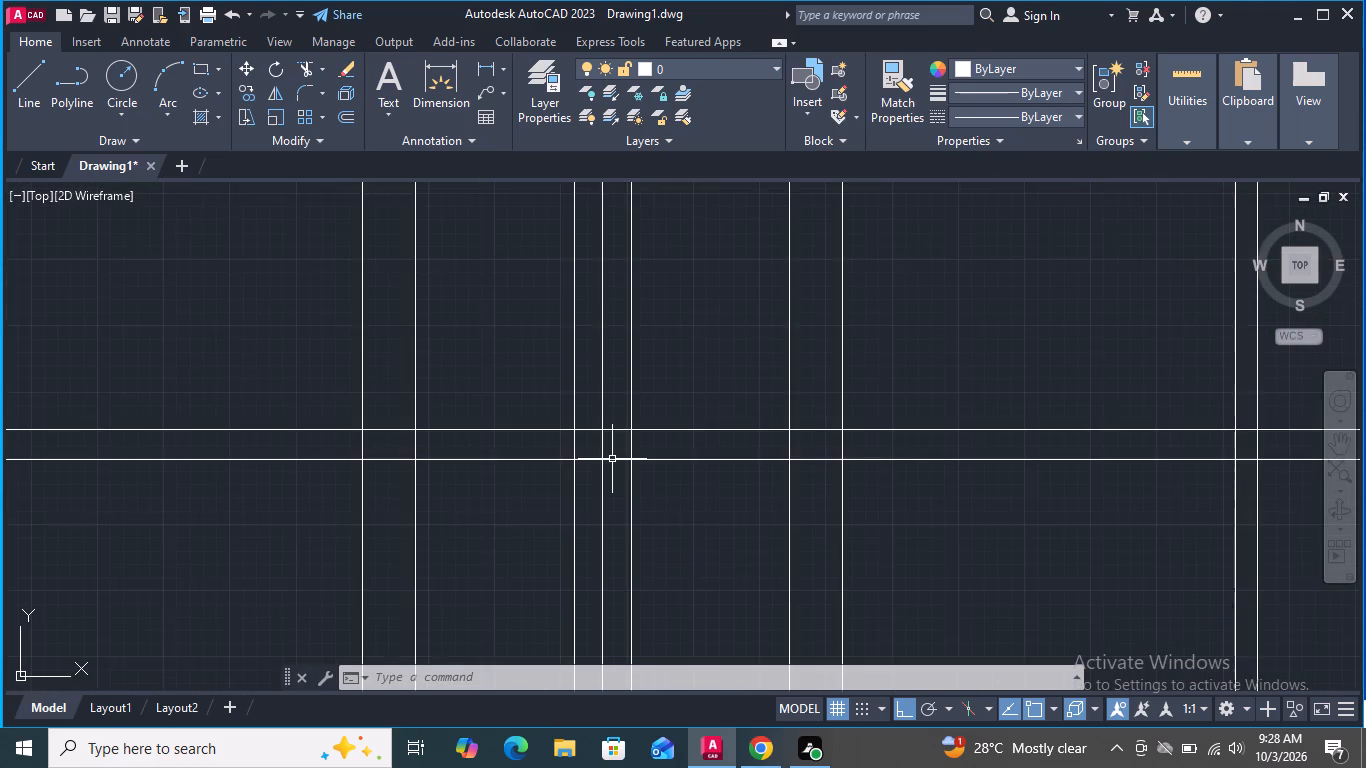
scroll(612, 459, "down", 2)
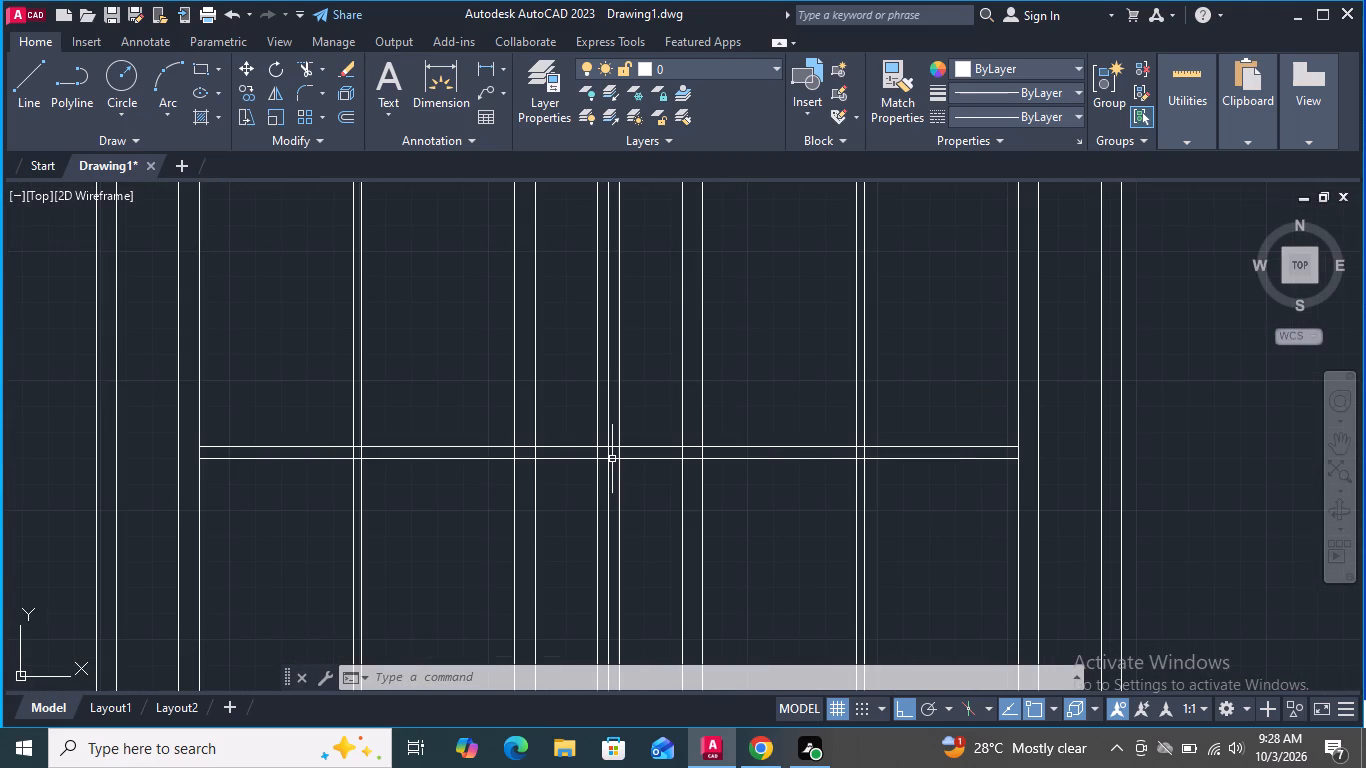
left_click(299, 71)
left_click(308, 63)
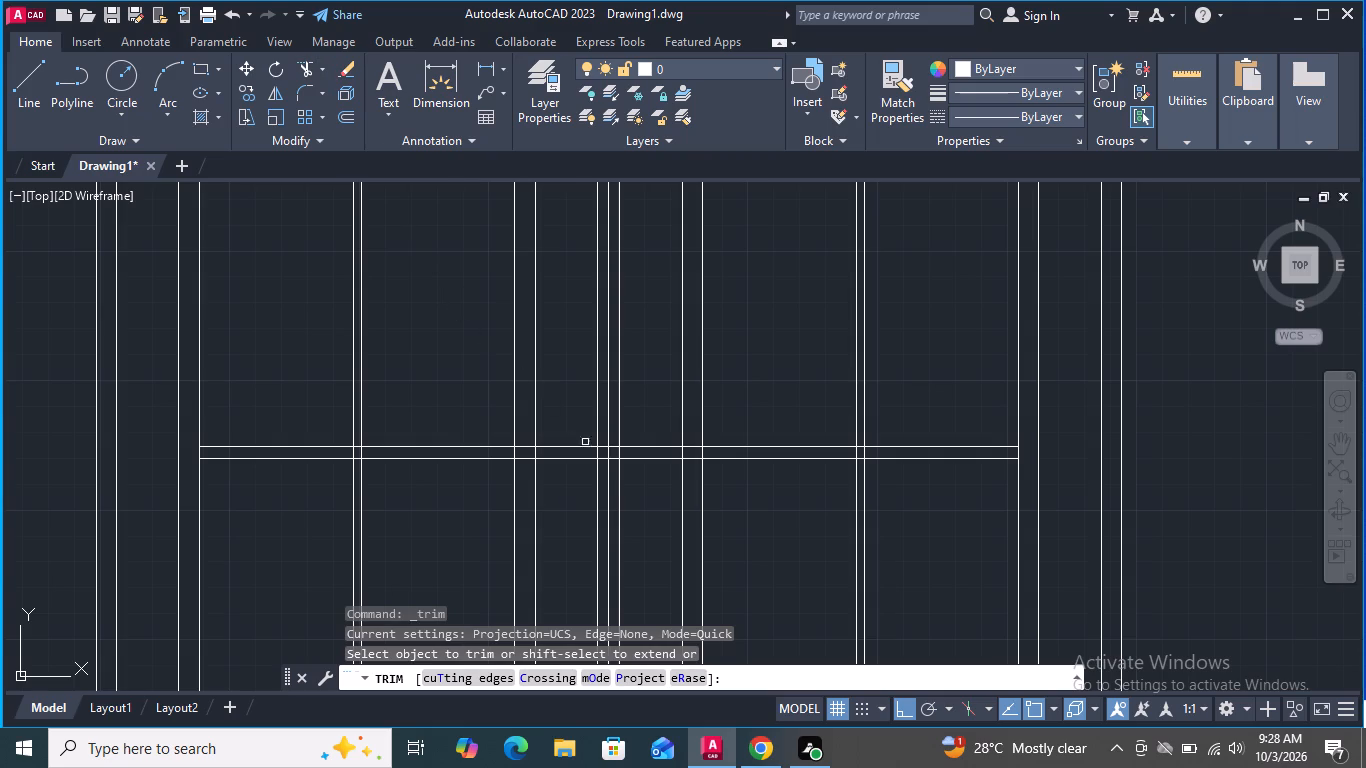
scroll(595, 452, "up", 4)
left_click_drag(685, 507, 685, 491)
scroll(670, 424, "up", 1)
left_click(667, 373)
left_click_drag(576, 552, 576, 514)
left_click(579, 419)
scroll(581, 419, "down", 1)
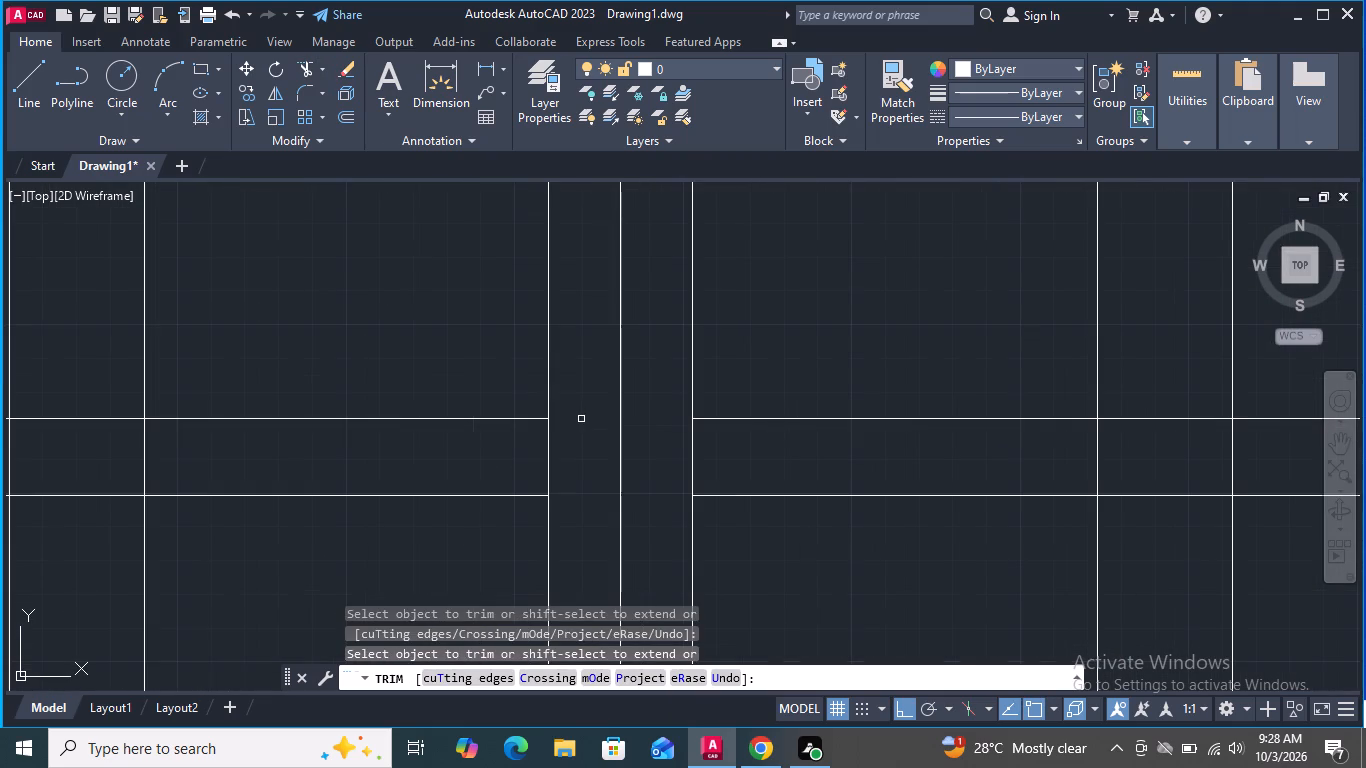
Trim both horizontal lines out of the gaps between the central divider and each panel's outer border.
scroll(581, 419, "down", 2)
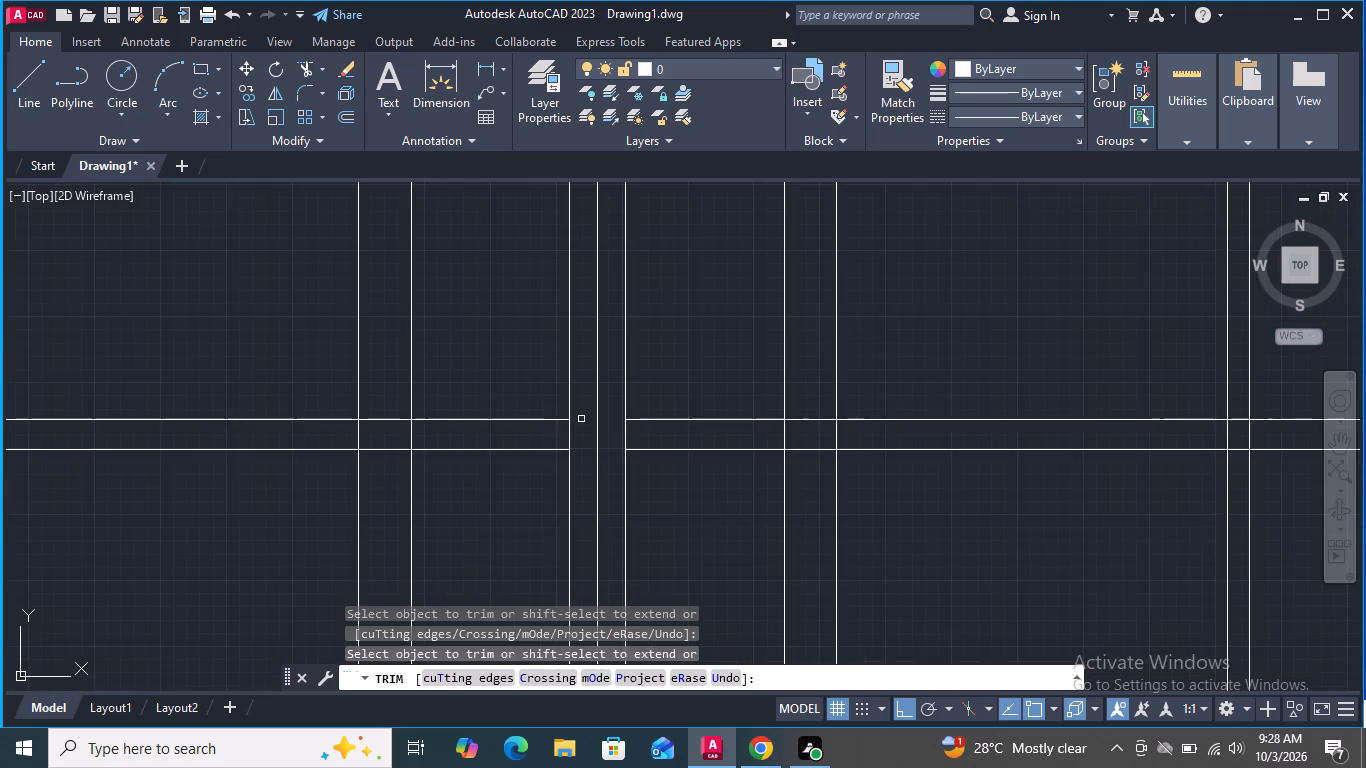
scroll(586, 436, "down", 5)
scroll(595, 434, "up", 3)
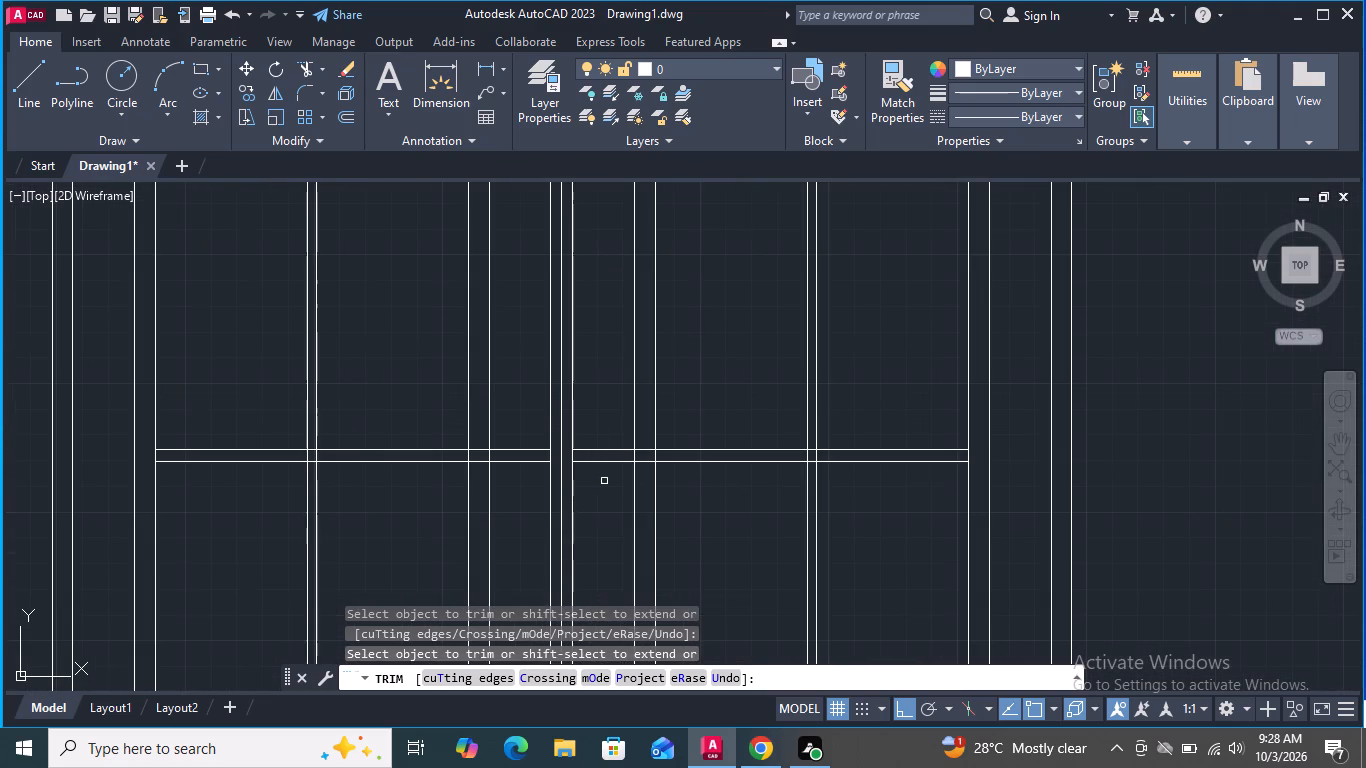
left_click_drag(605, 481, 607, 471)
left_click(605, 423)
left_click(526, 477)
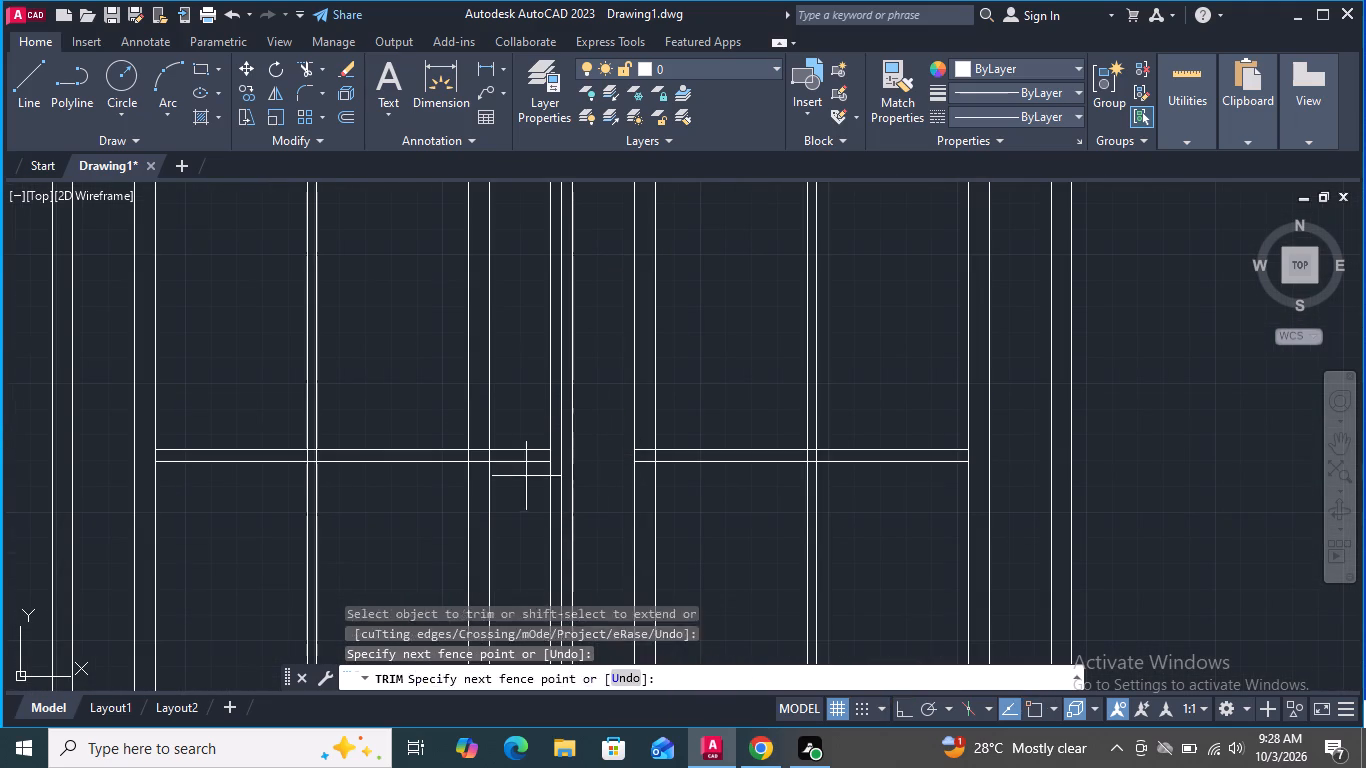
left_click(516, 422)
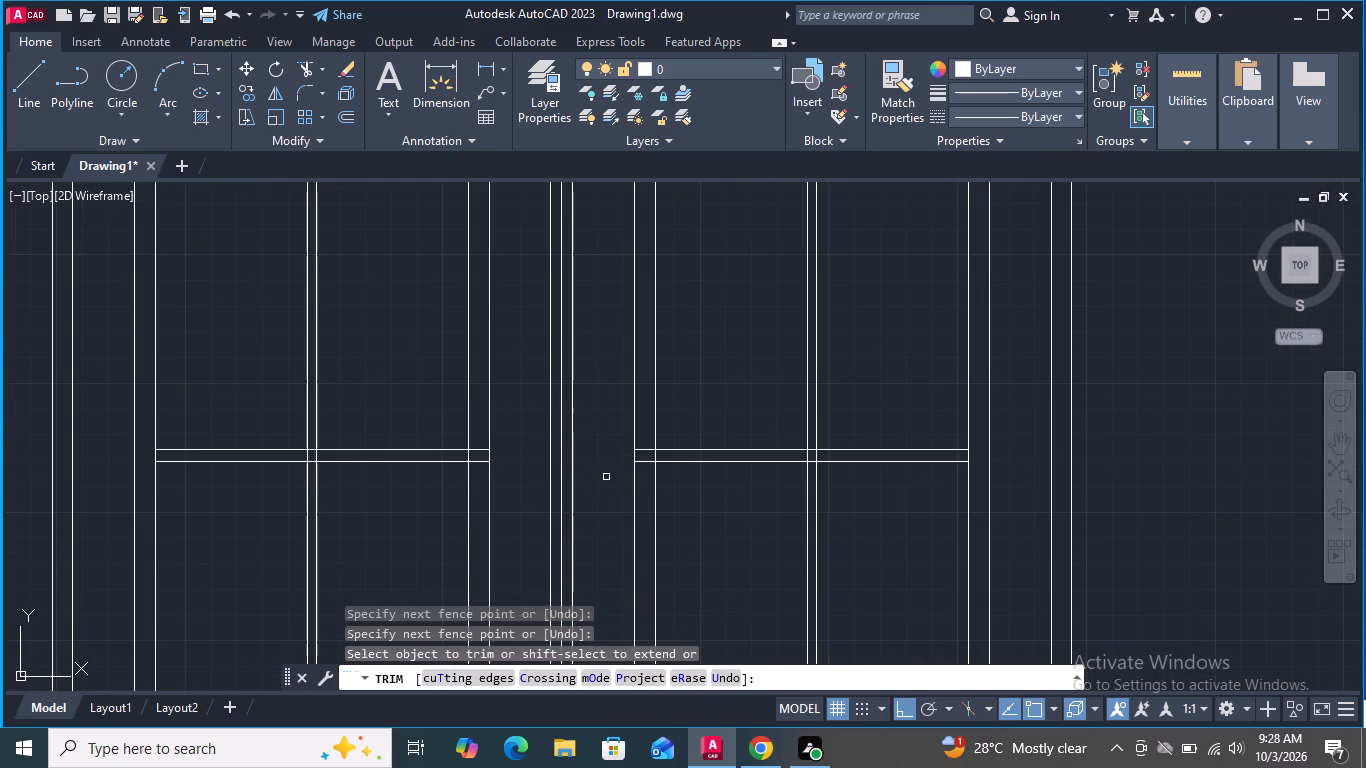
Trim the horizontal bar lines out of the right panel's left border and its central vertical bar.
scroll(609, 503, "down", 1)
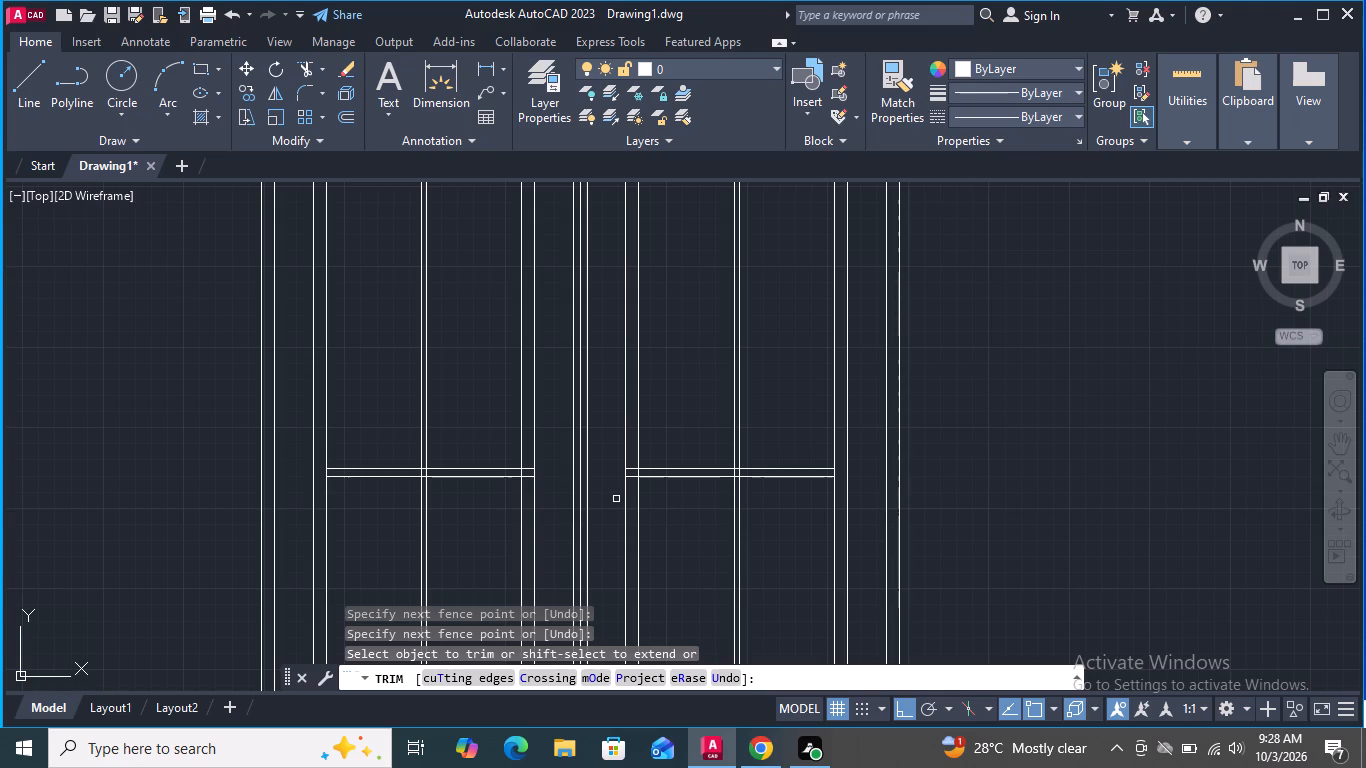
scroll(623, 495, "up", 2)
left_click(651, 457)
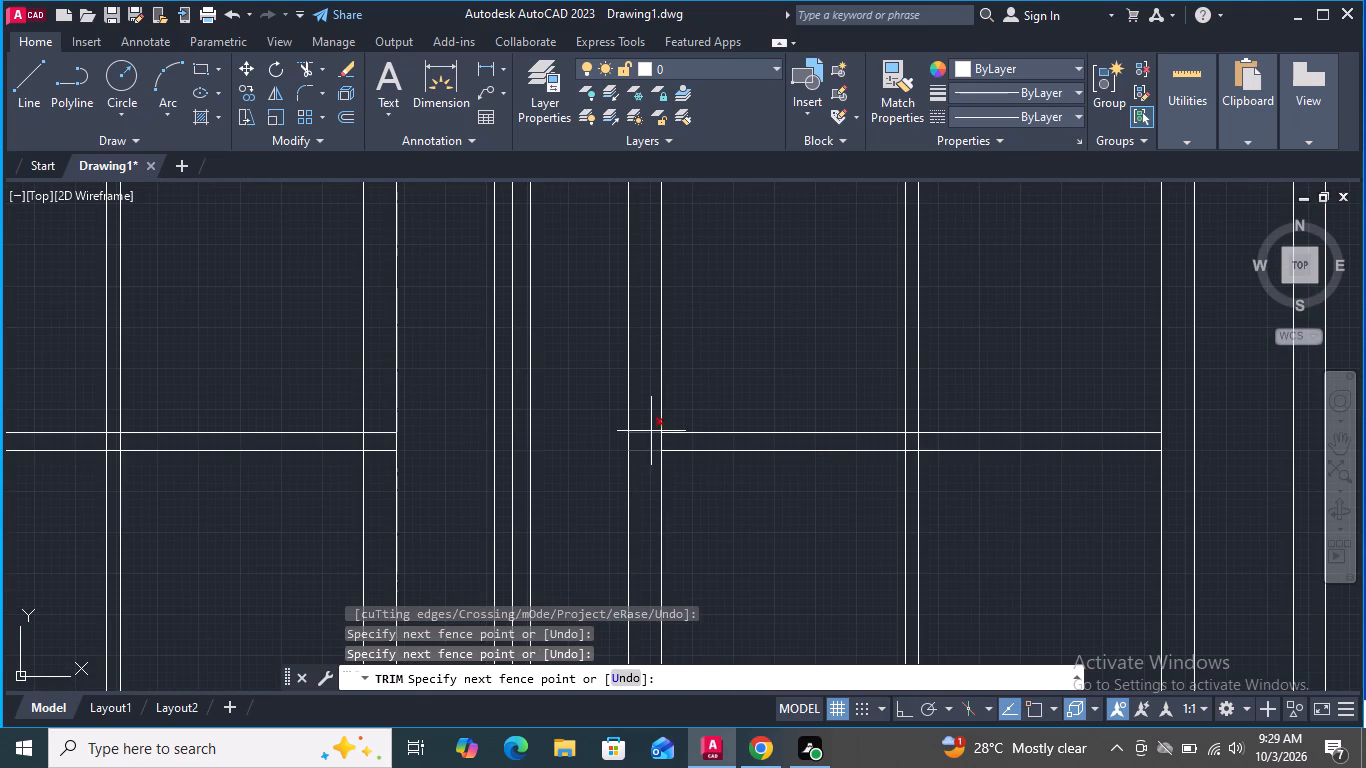
left_click(651, 427)
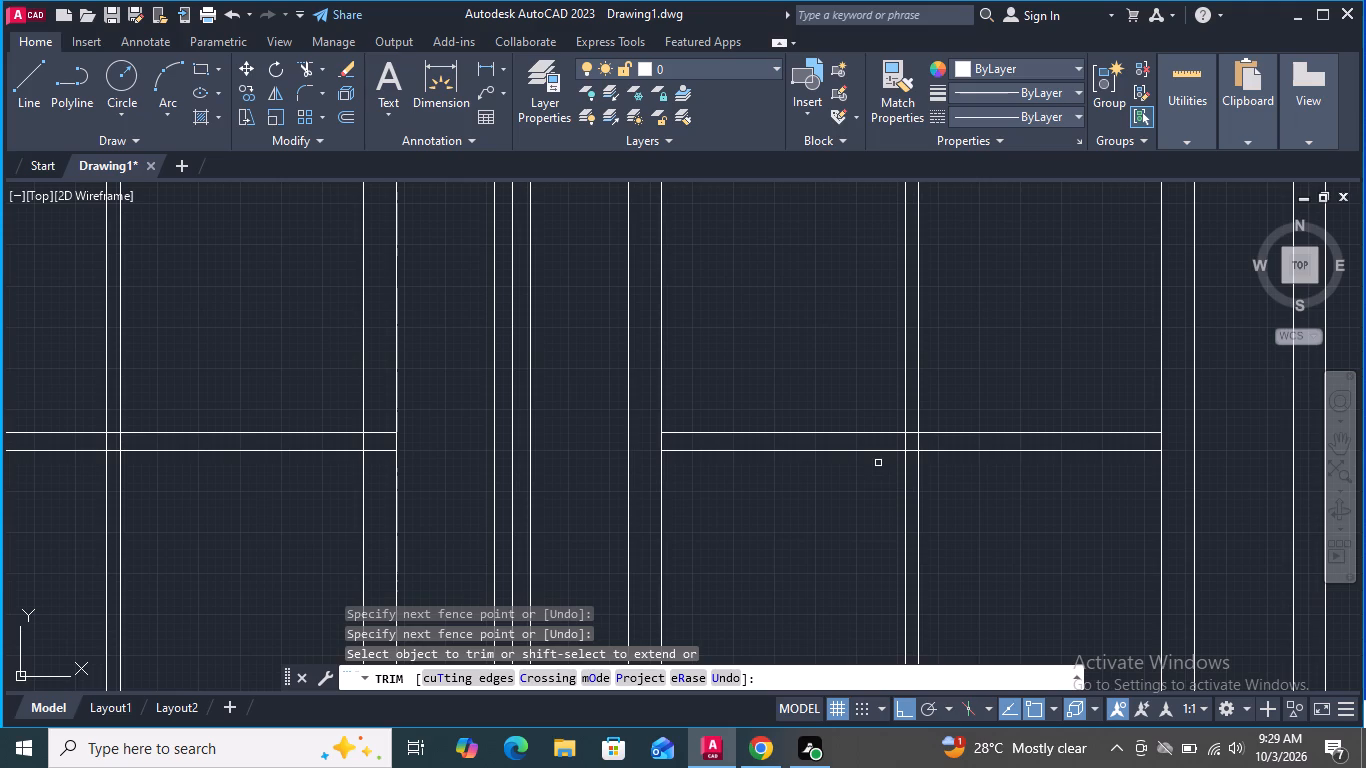
scroll(916, 444, "up", 2)
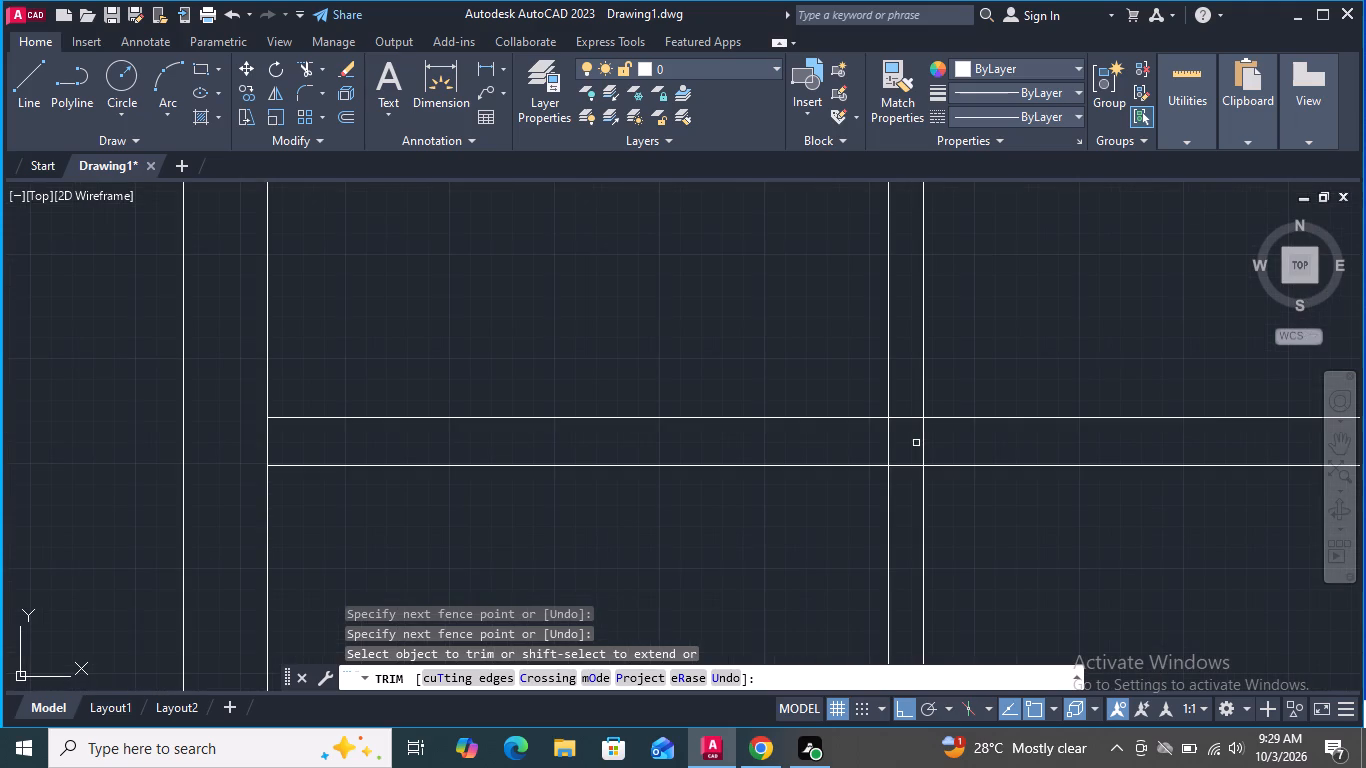
left_click(904, 411)
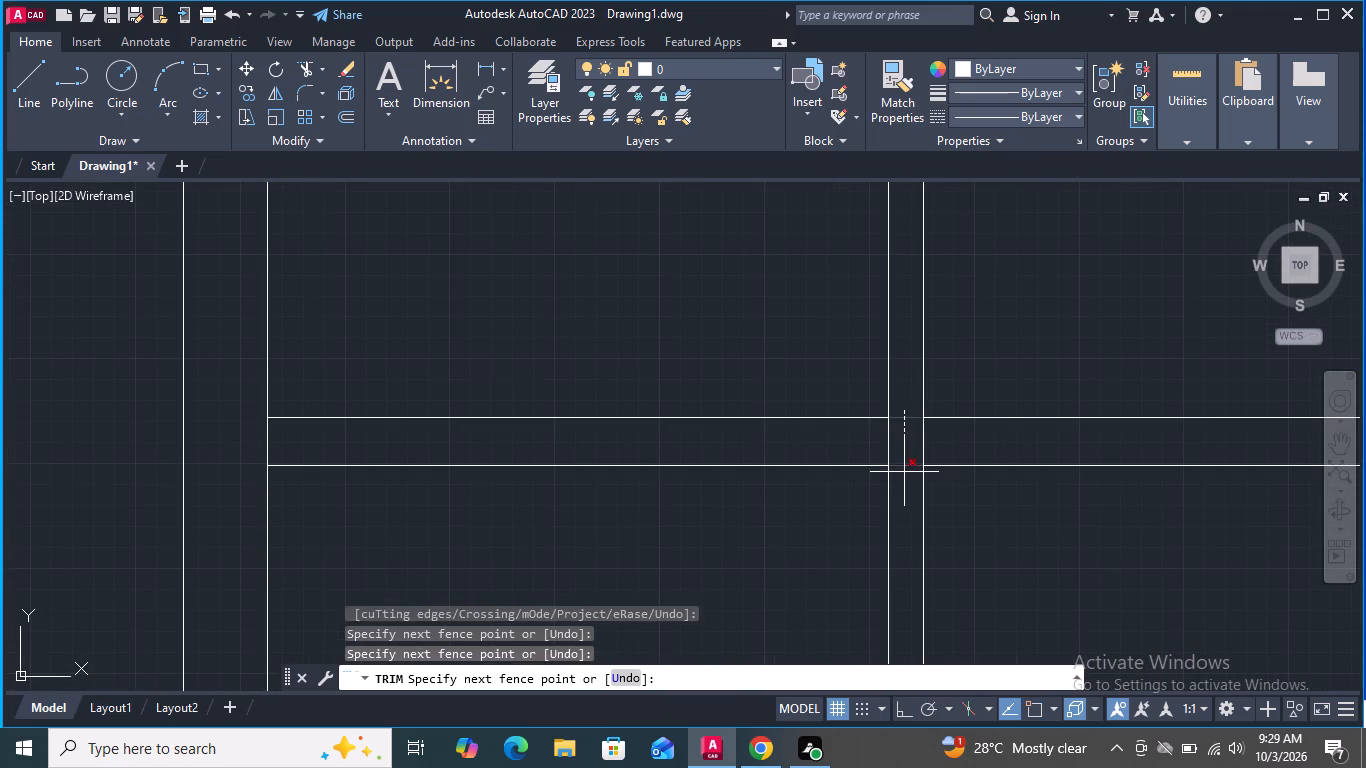
left_click(904, 472)
Trim the horizontal bar lines out of the left panel's right border and its central vertical bar, and finish trimming.
scroll(904, 472, "down", 4)
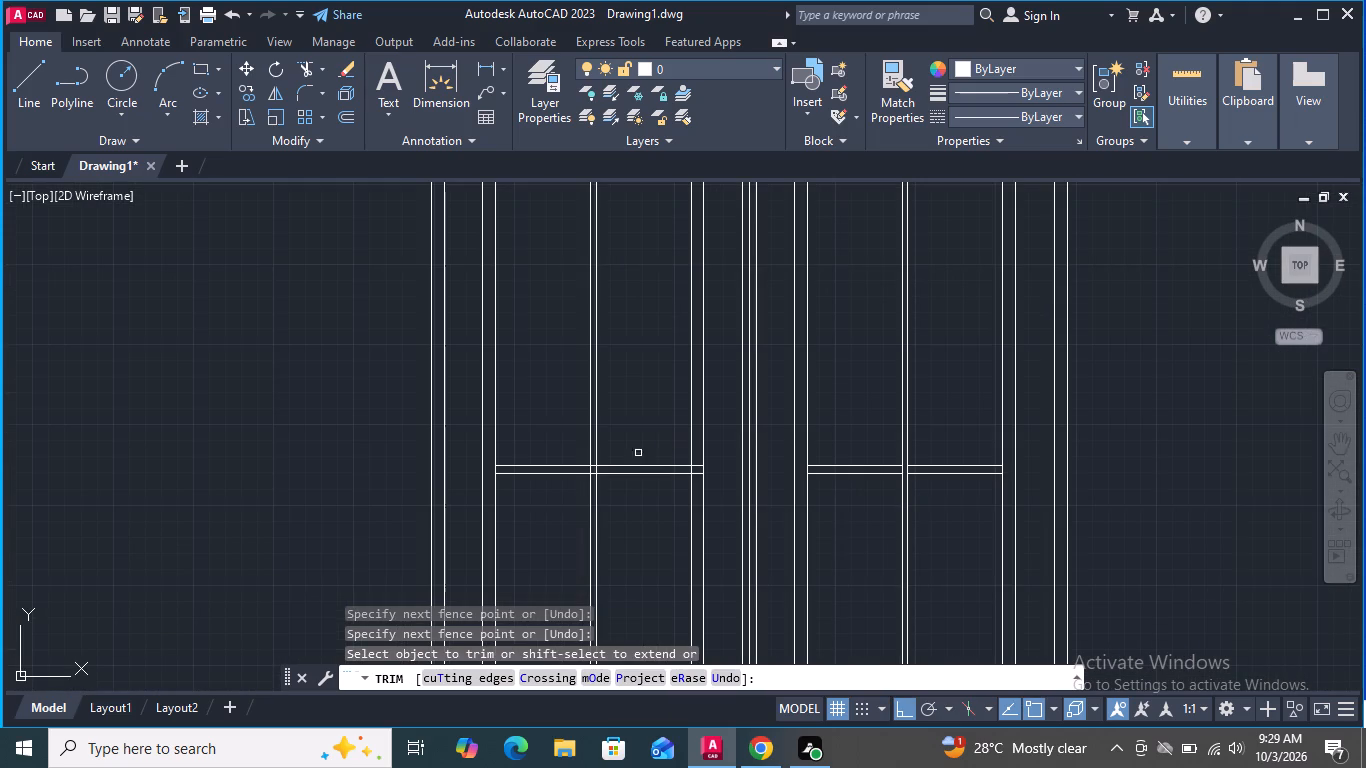
scroll(694, 468, "up", 5)
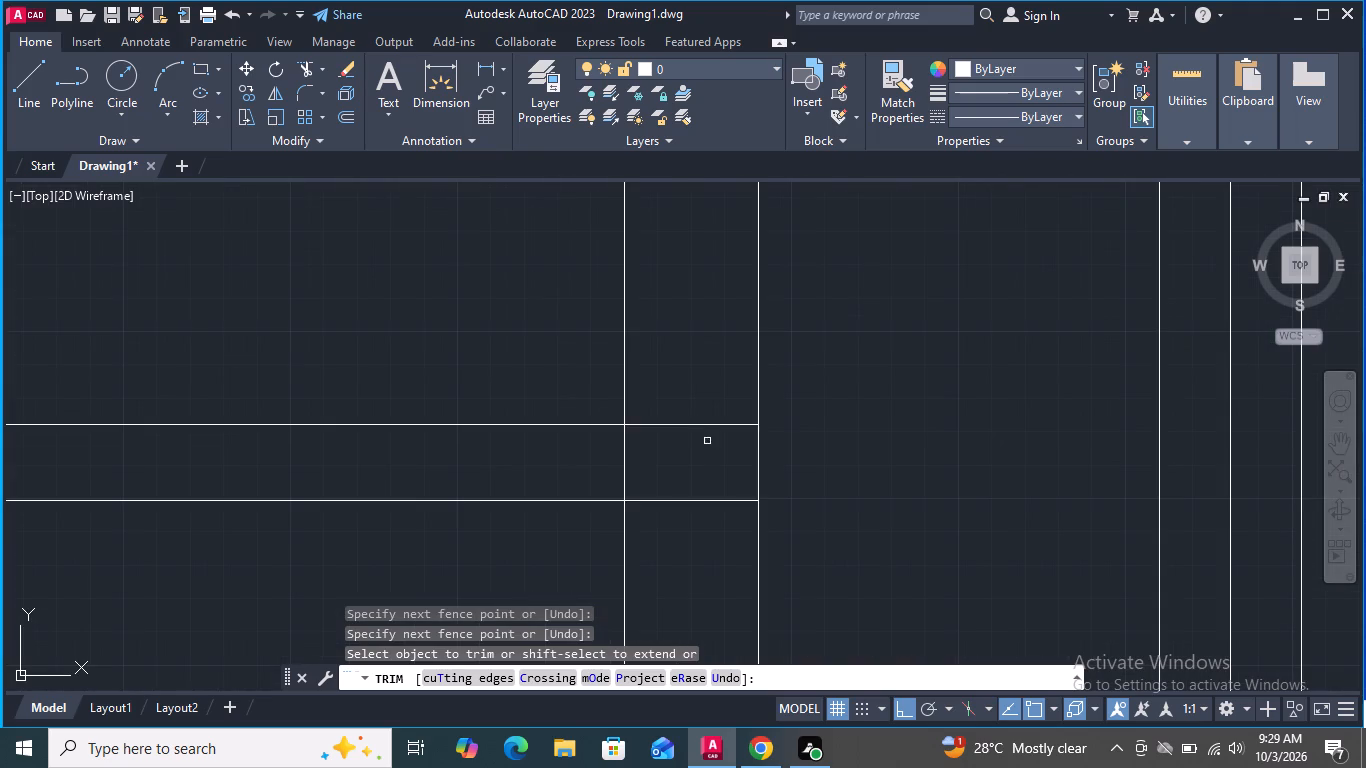
left_click_drag(691, 407, 707, 532)
scroll(708, 526, "down", 5)
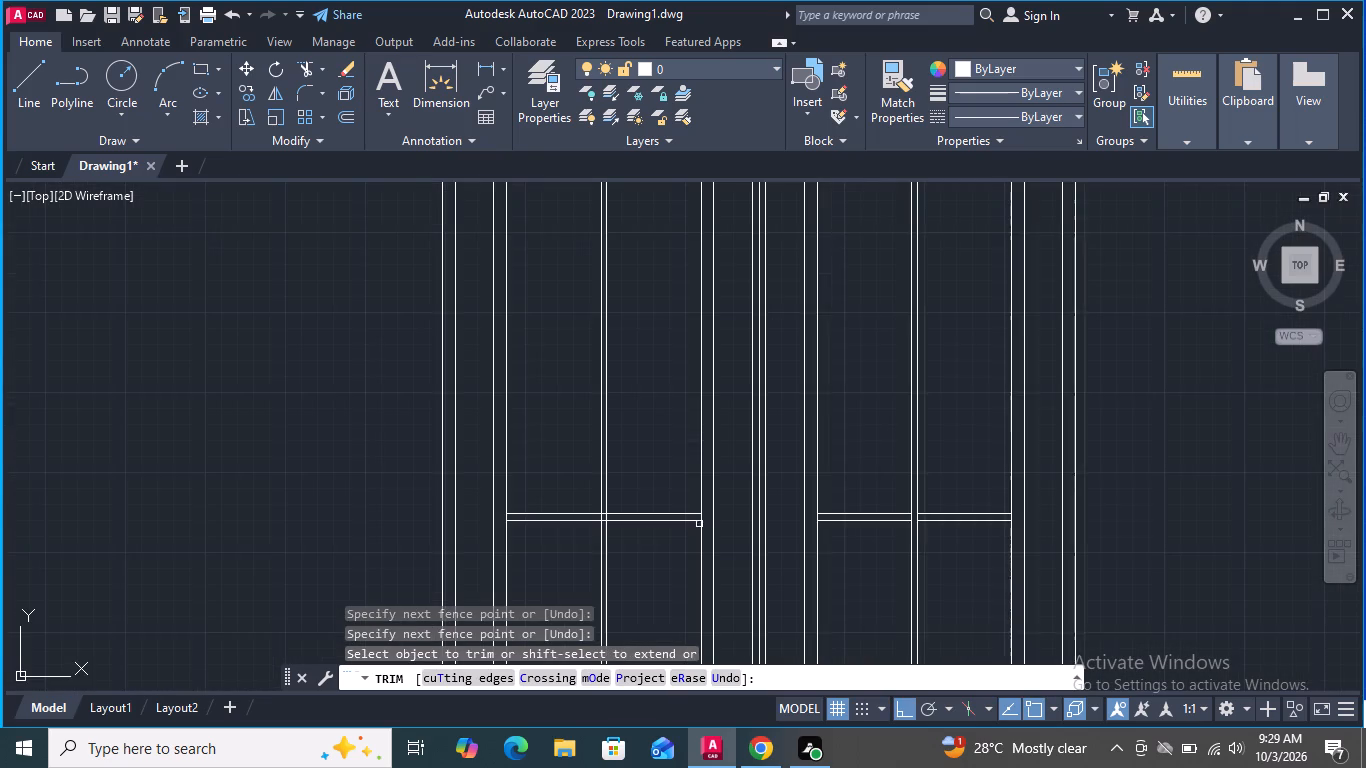
scroll(607, 532, "up", 5)
left_click_drag(587, 439, 589, 506)
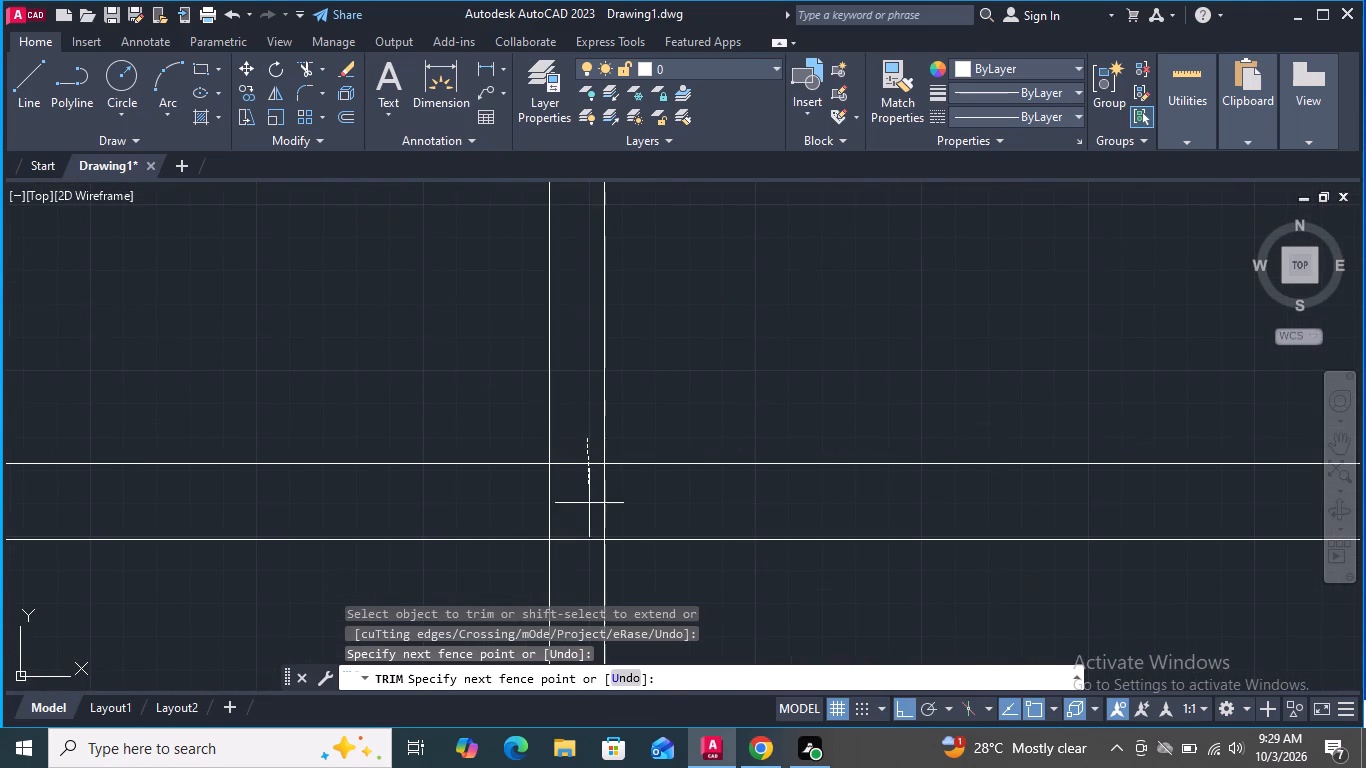
left_click_drag(589, 506, 587, 545)
scroll(671, 435, "down", 4)
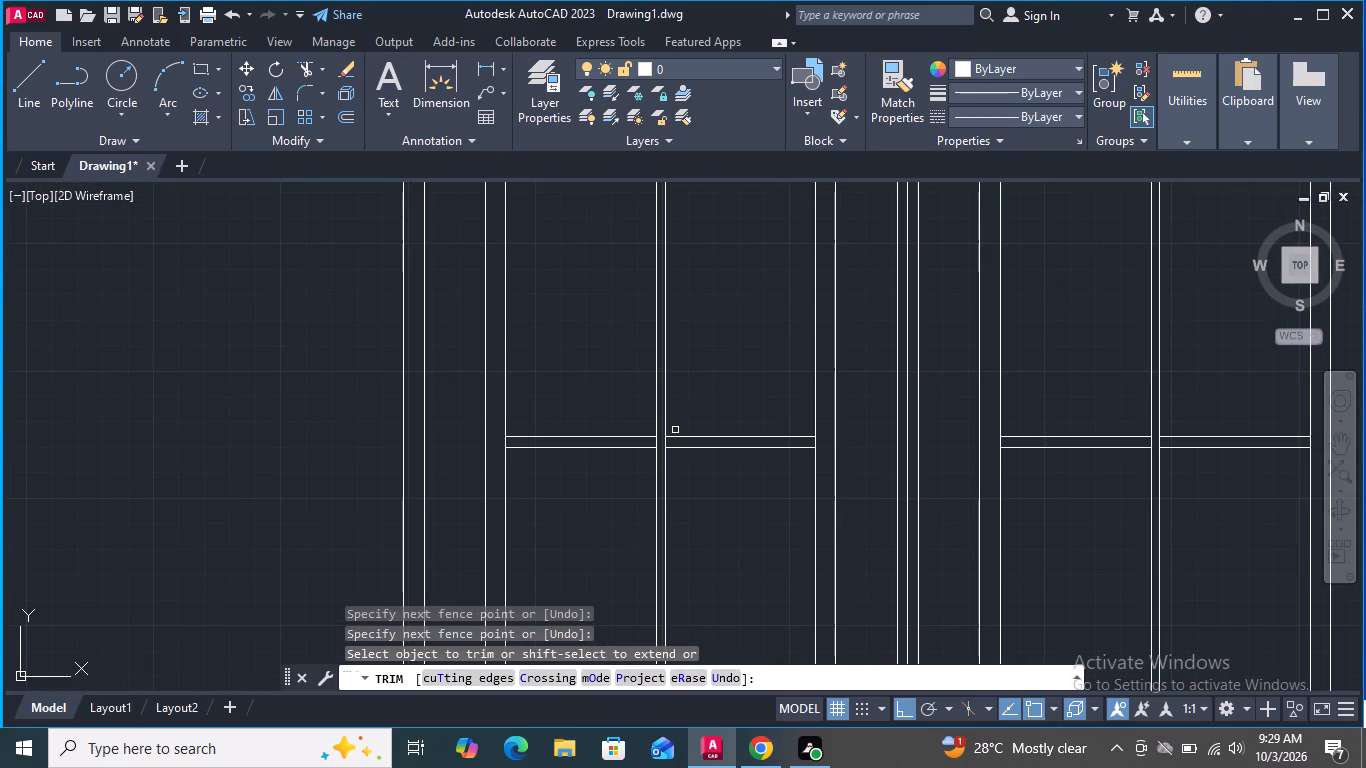
key("space")
scroll(672, 456, "down", 3)
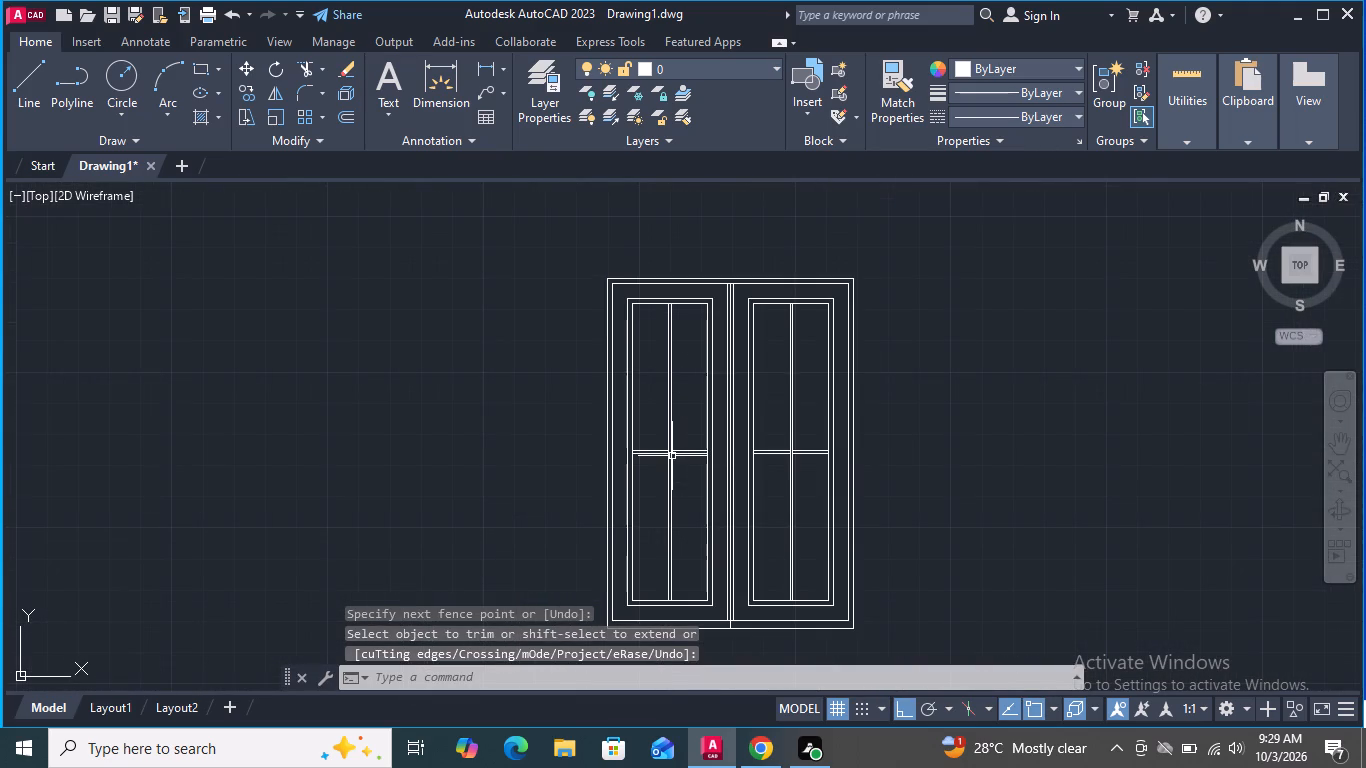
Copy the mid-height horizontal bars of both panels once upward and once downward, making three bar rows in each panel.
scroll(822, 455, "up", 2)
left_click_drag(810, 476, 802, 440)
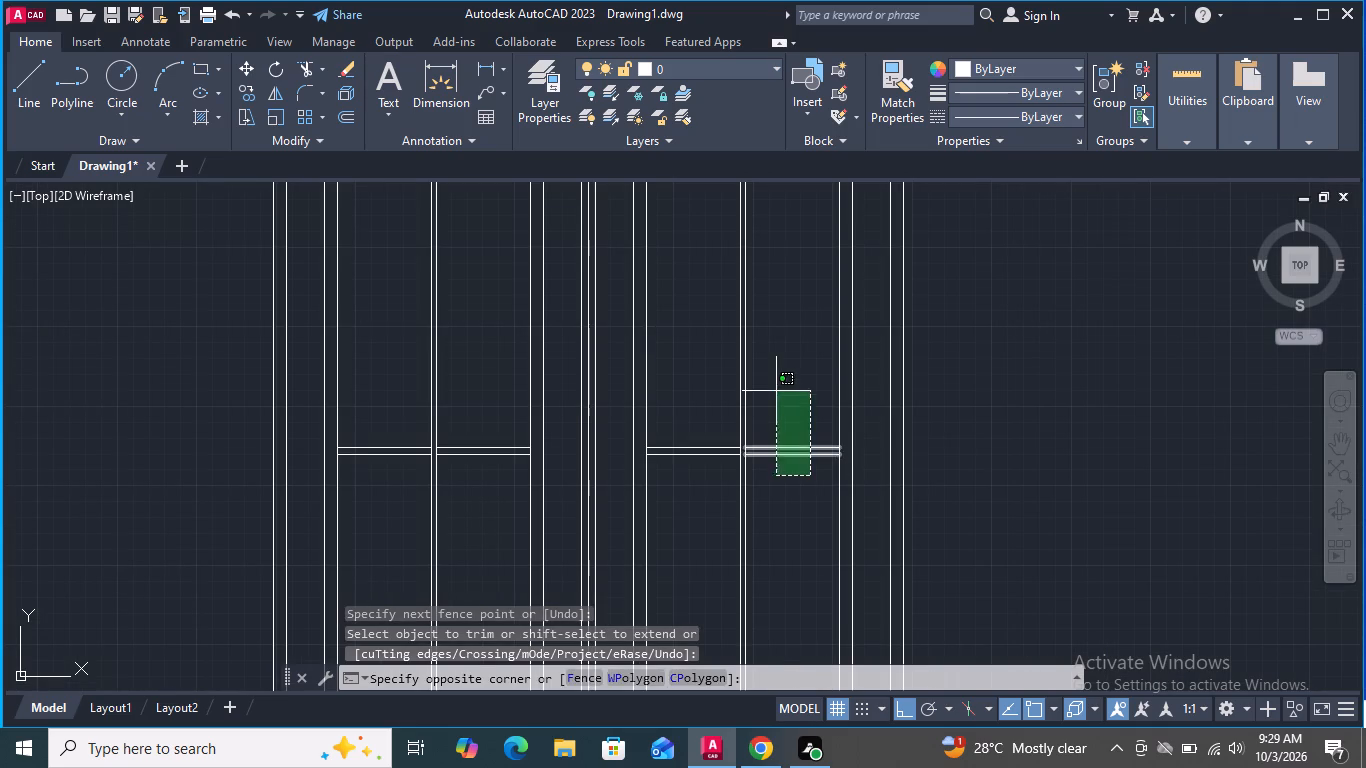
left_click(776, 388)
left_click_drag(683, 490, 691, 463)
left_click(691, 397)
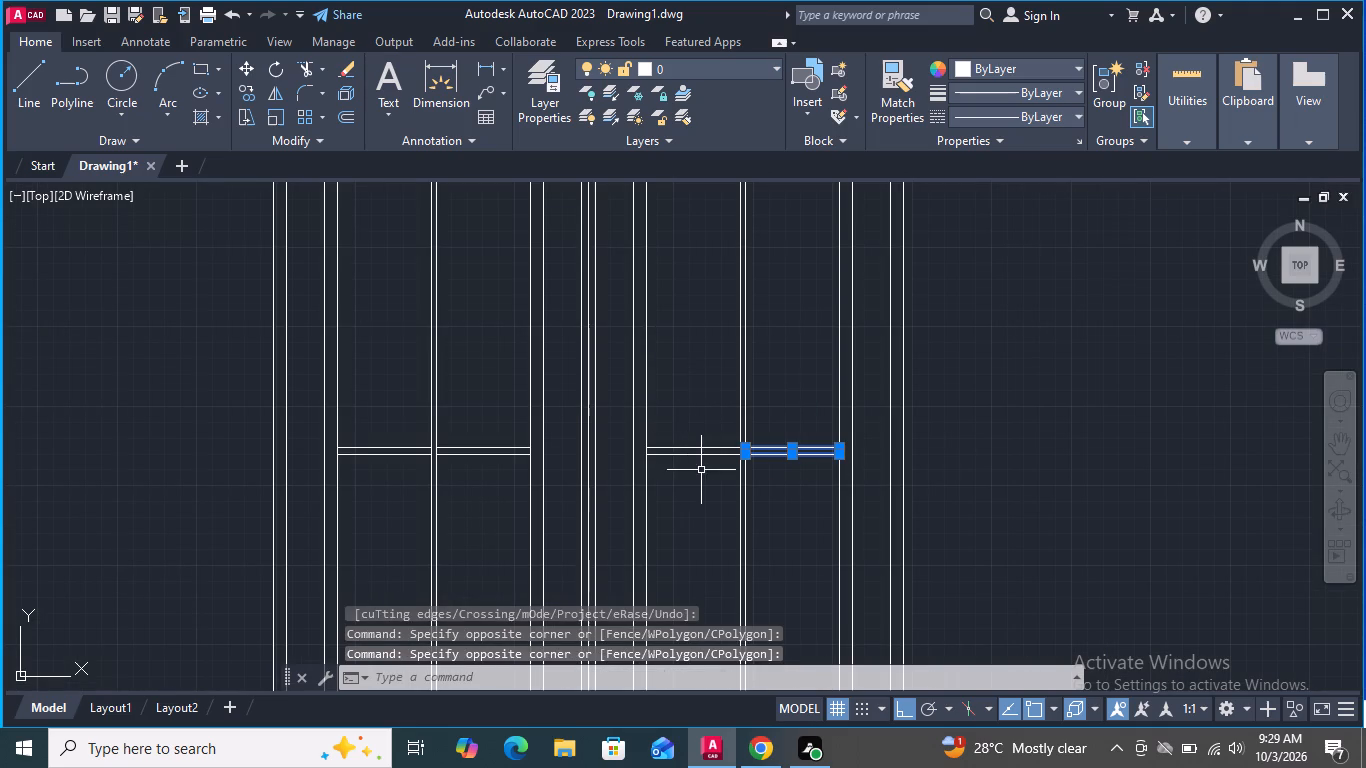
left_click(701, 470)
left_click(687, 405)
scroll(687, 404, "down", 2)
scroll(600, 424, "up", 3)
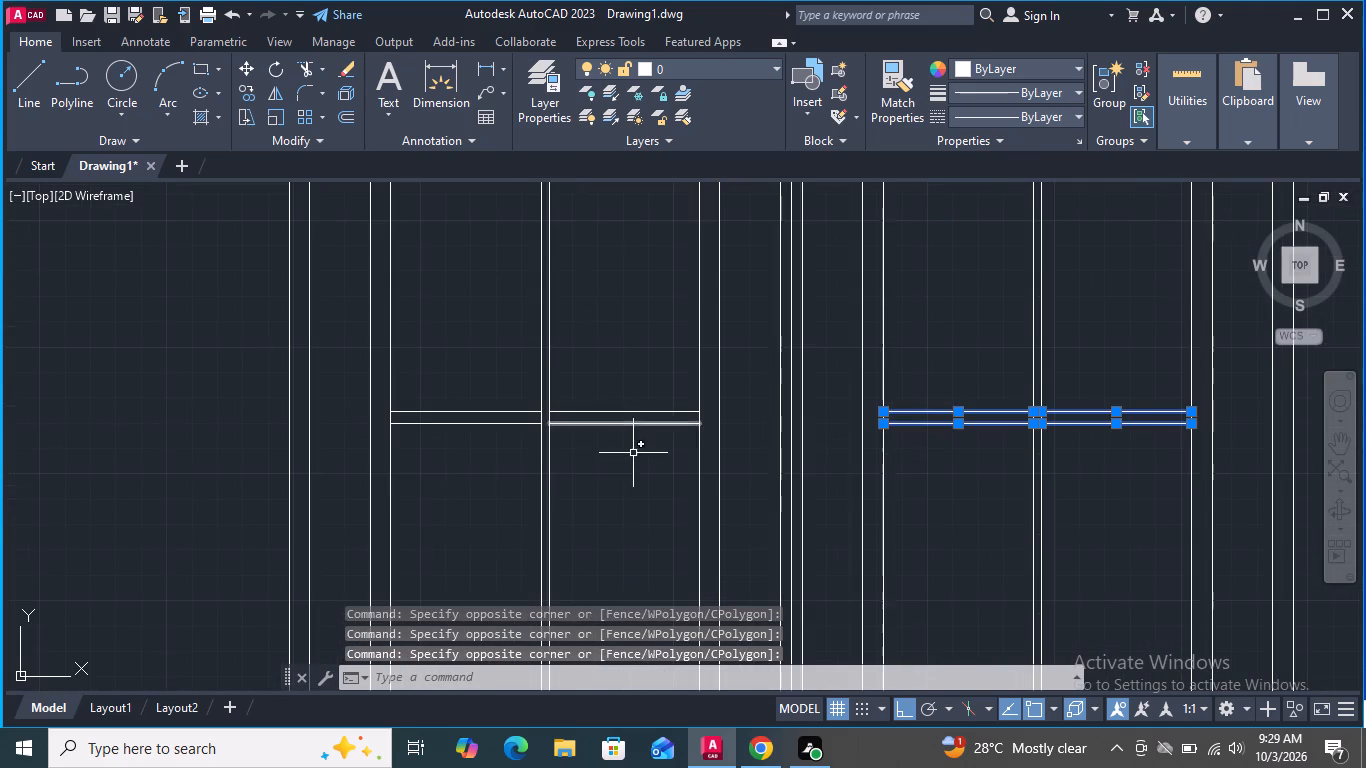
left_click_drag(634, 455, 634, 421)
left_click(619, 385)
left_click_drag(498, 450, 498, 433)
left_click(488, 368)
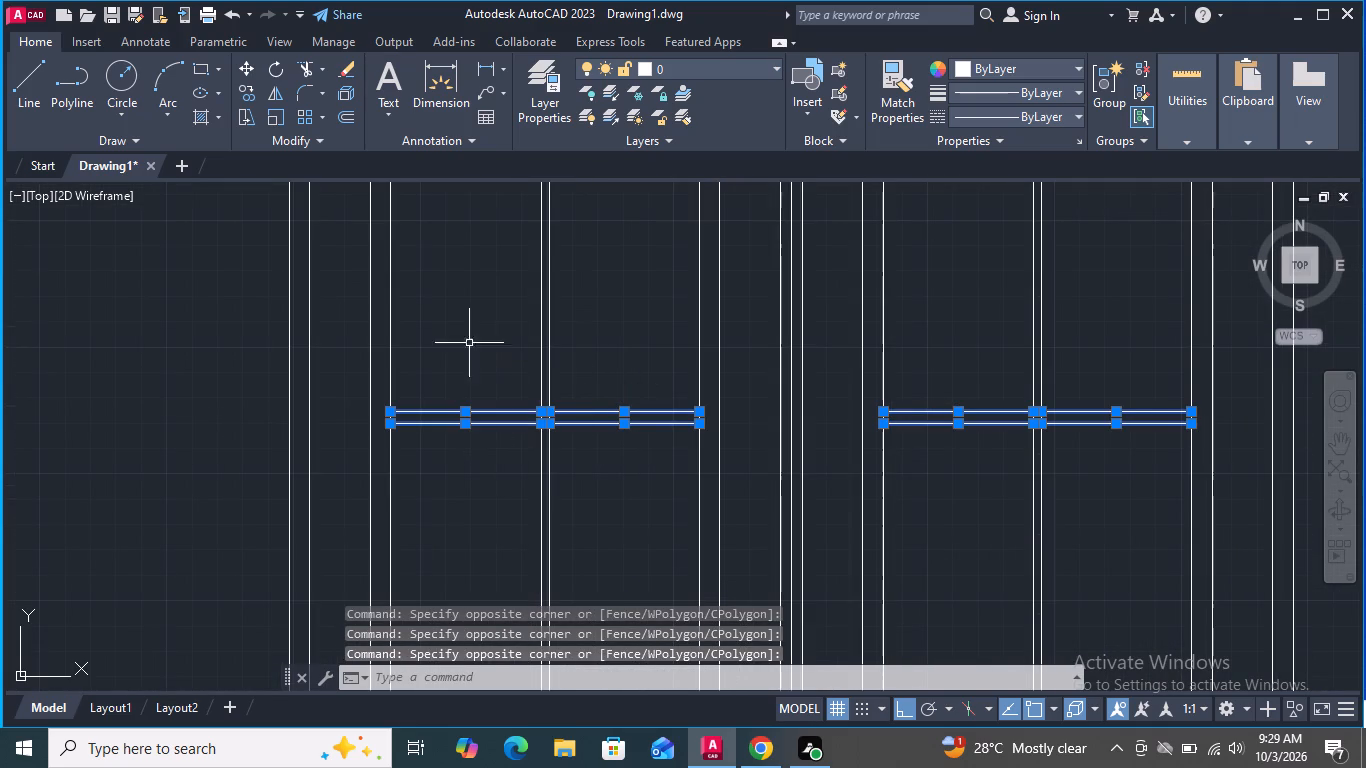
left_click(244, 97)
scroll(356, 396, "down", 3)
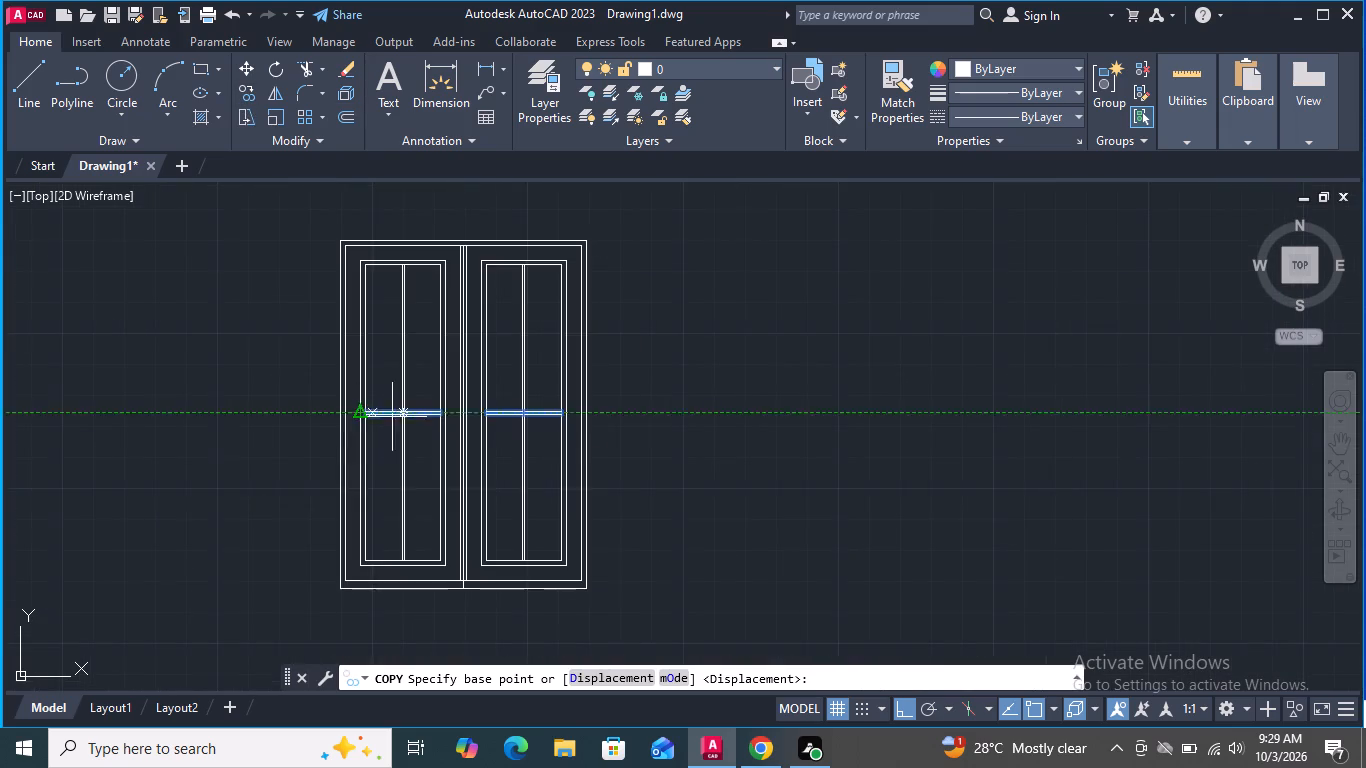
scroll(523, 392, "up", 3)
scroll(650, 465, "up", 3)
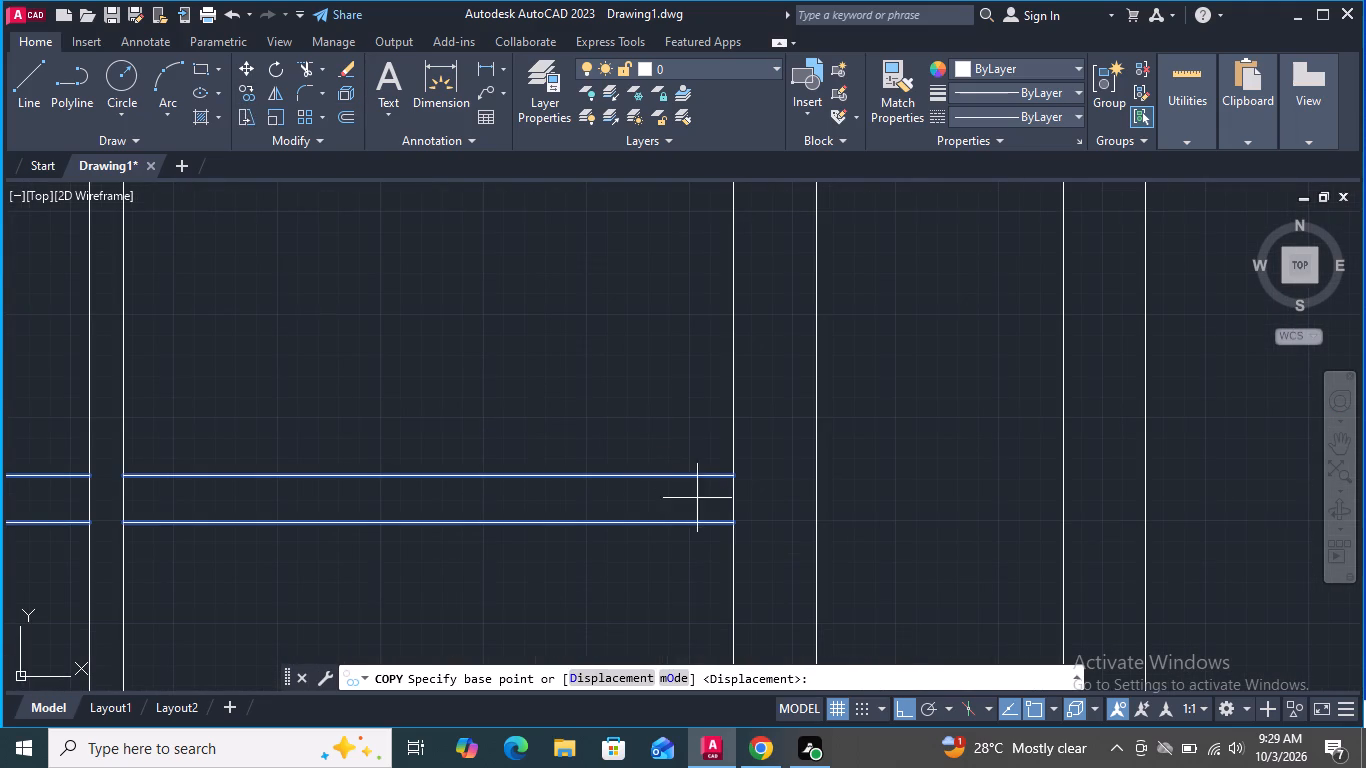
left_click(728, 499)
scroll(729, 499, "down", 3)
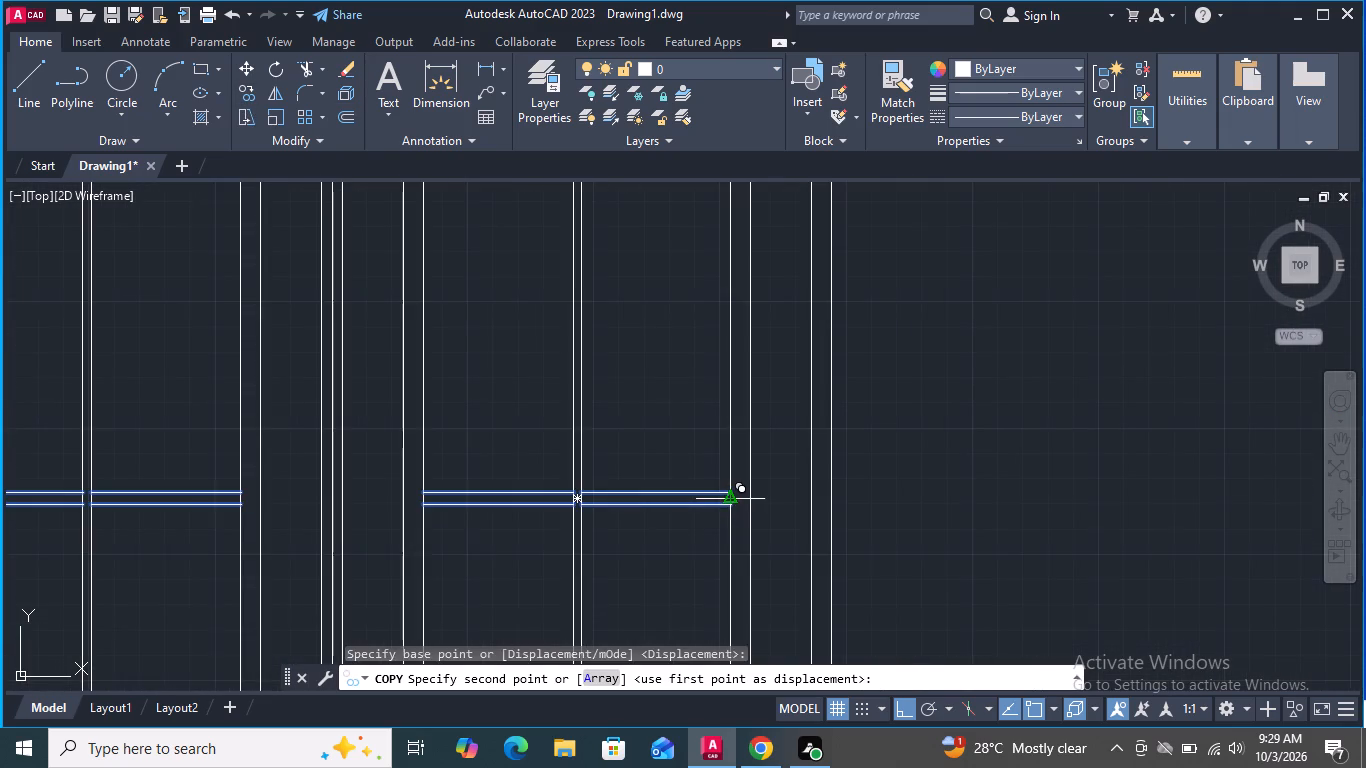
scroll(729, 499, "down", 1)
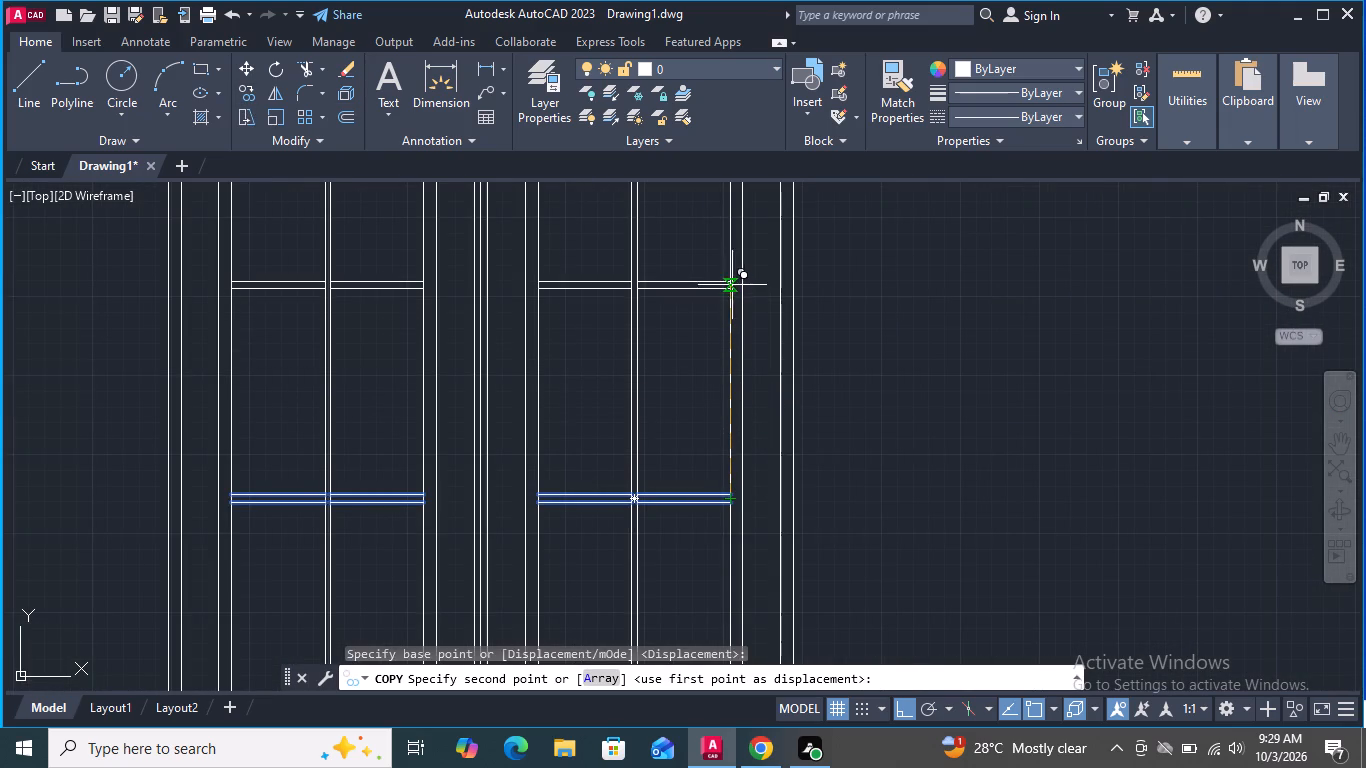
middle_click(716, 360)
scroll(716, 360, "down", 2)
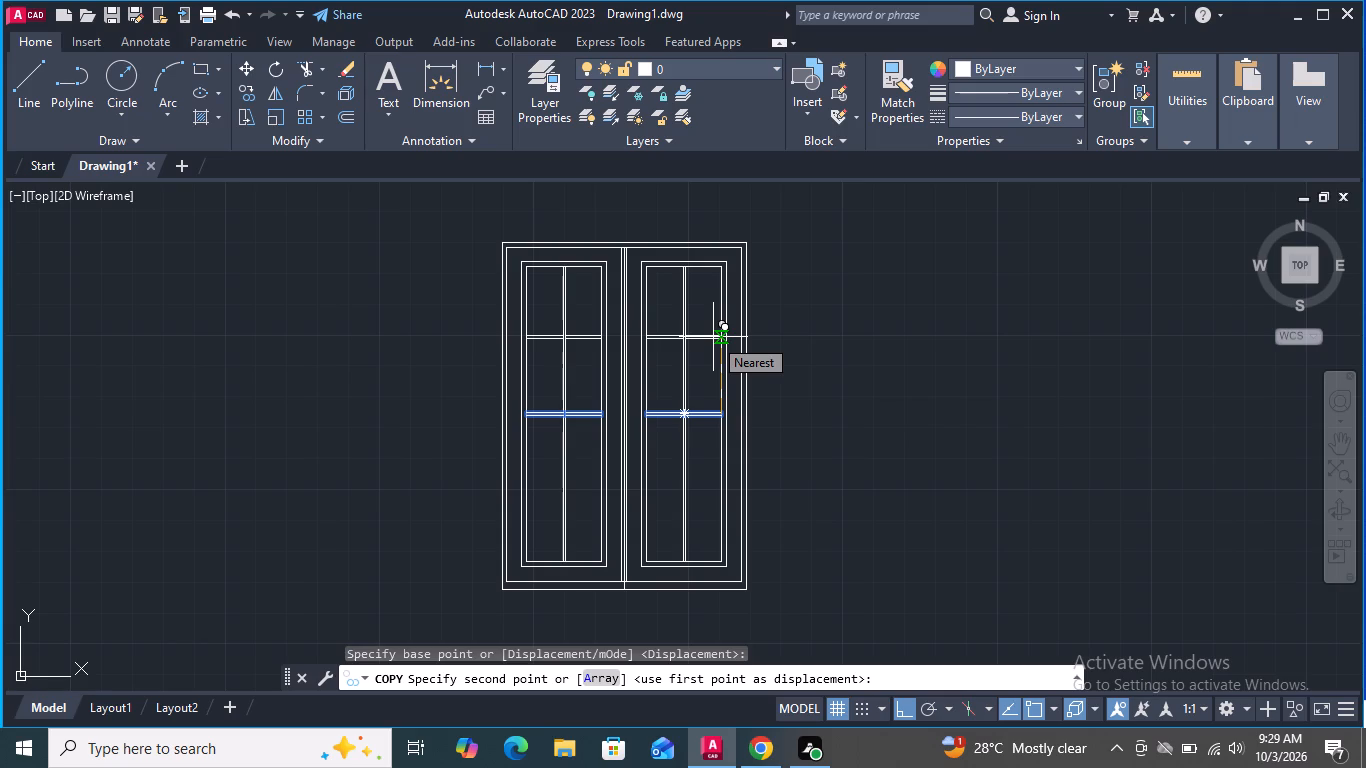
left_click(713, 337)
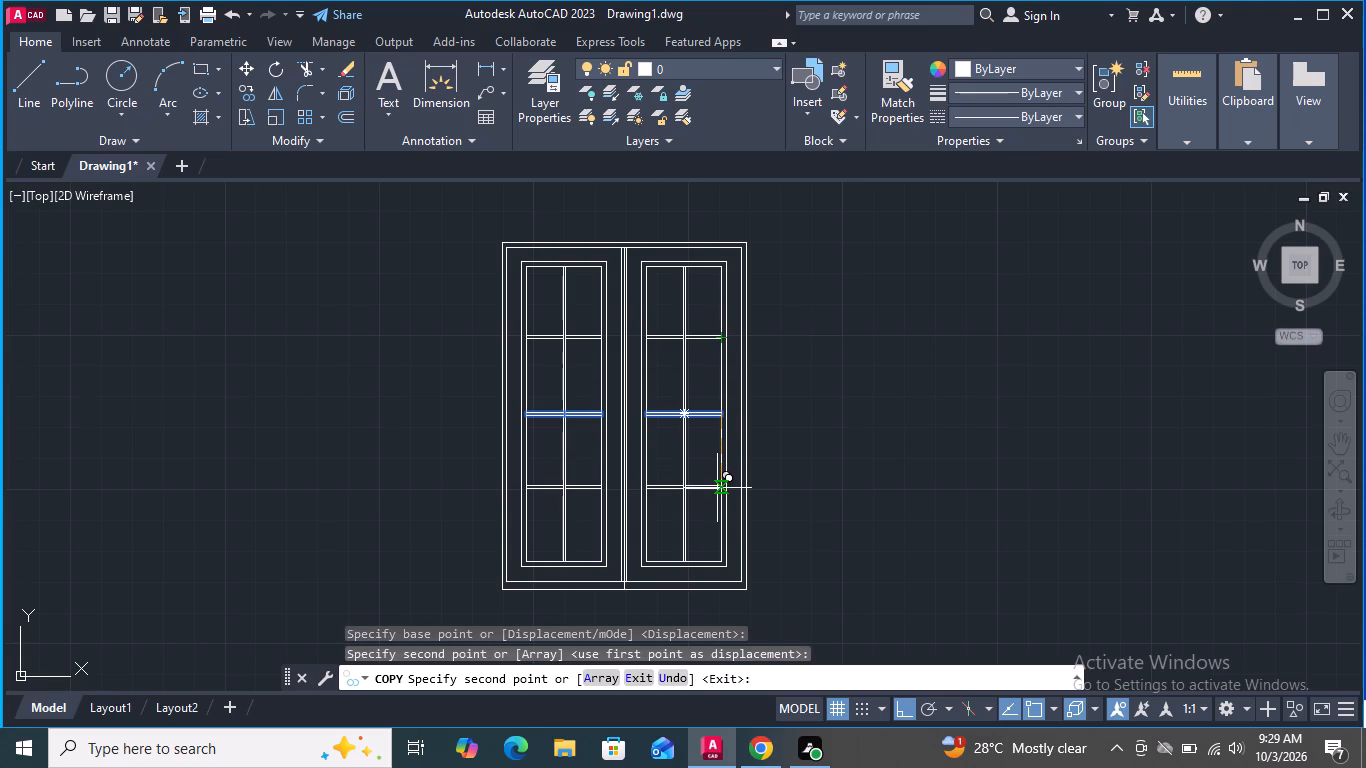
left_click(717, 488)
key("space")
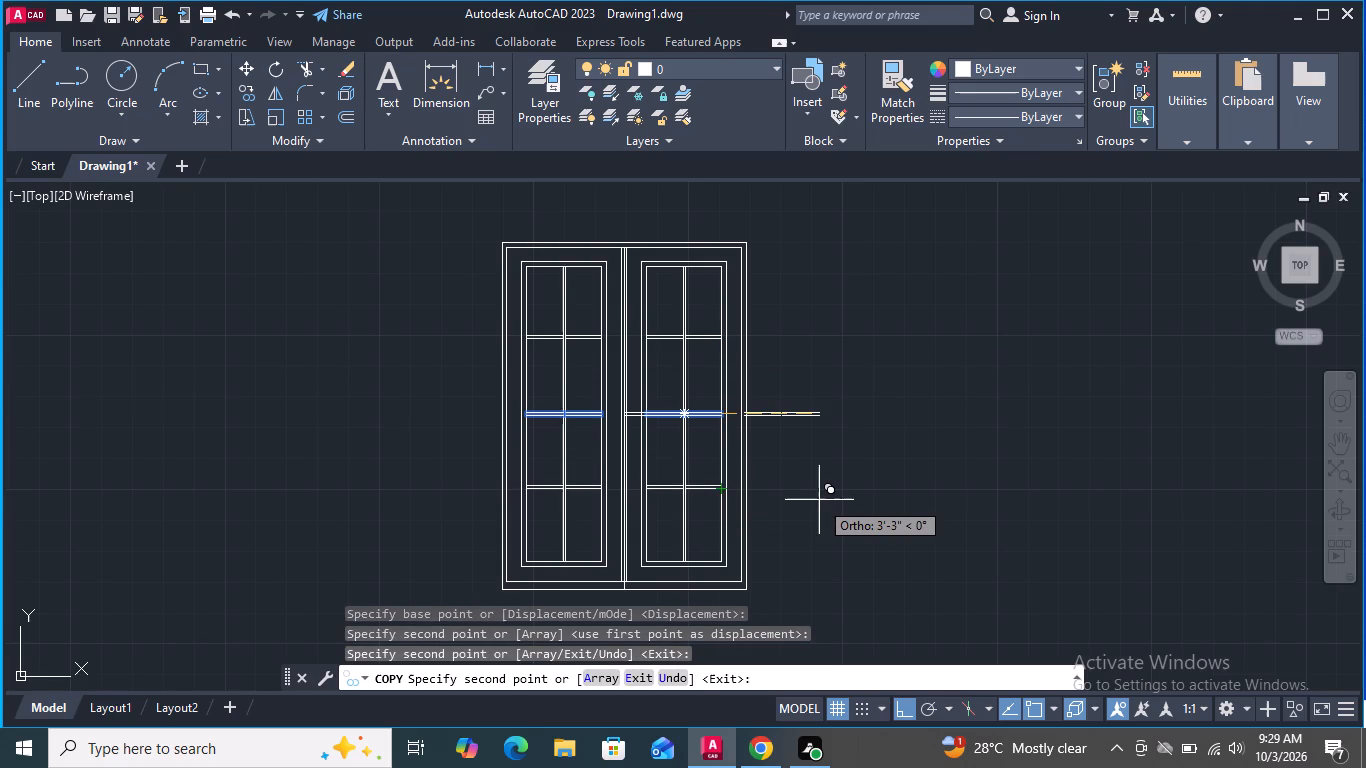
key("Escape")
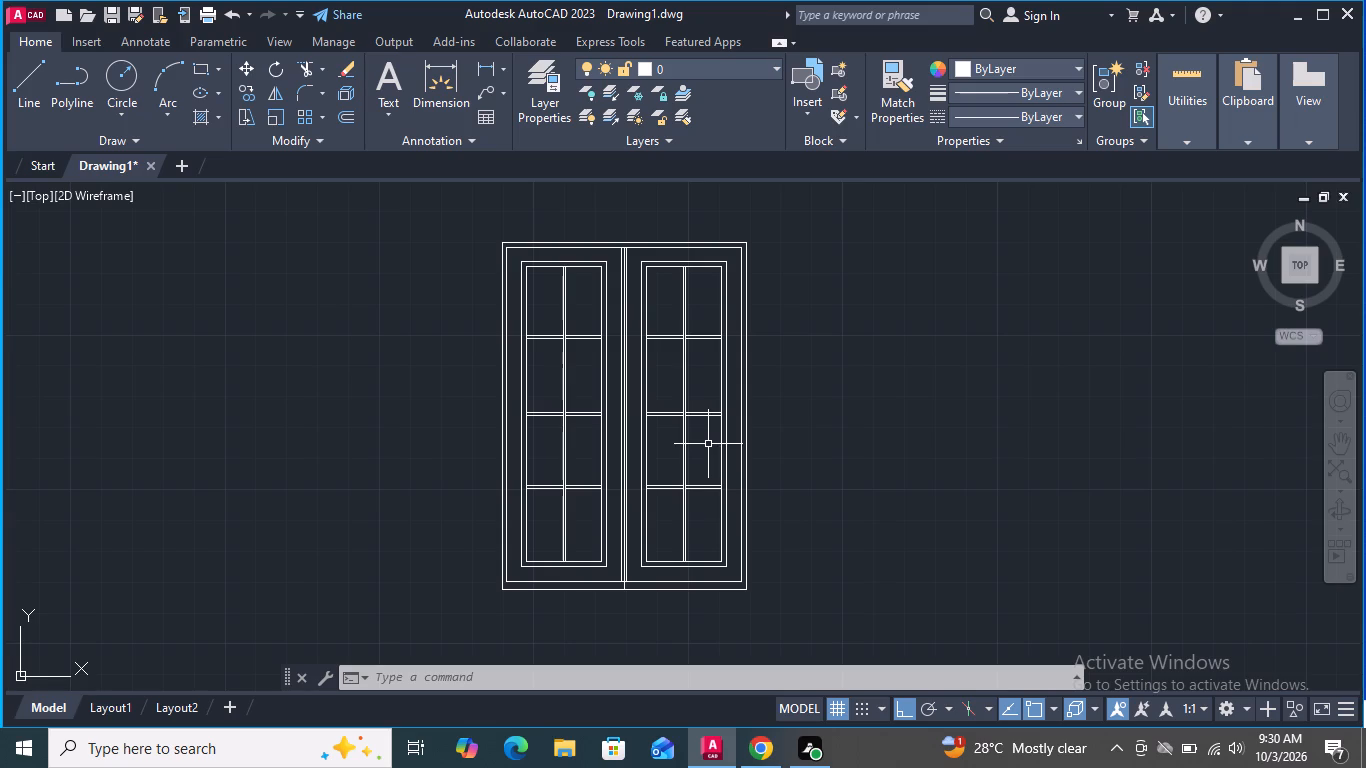
Undo the bar copies and the earlier trims, back to two continuous horizontal lines across both panels.
scroll(708, 444, "down", 1)
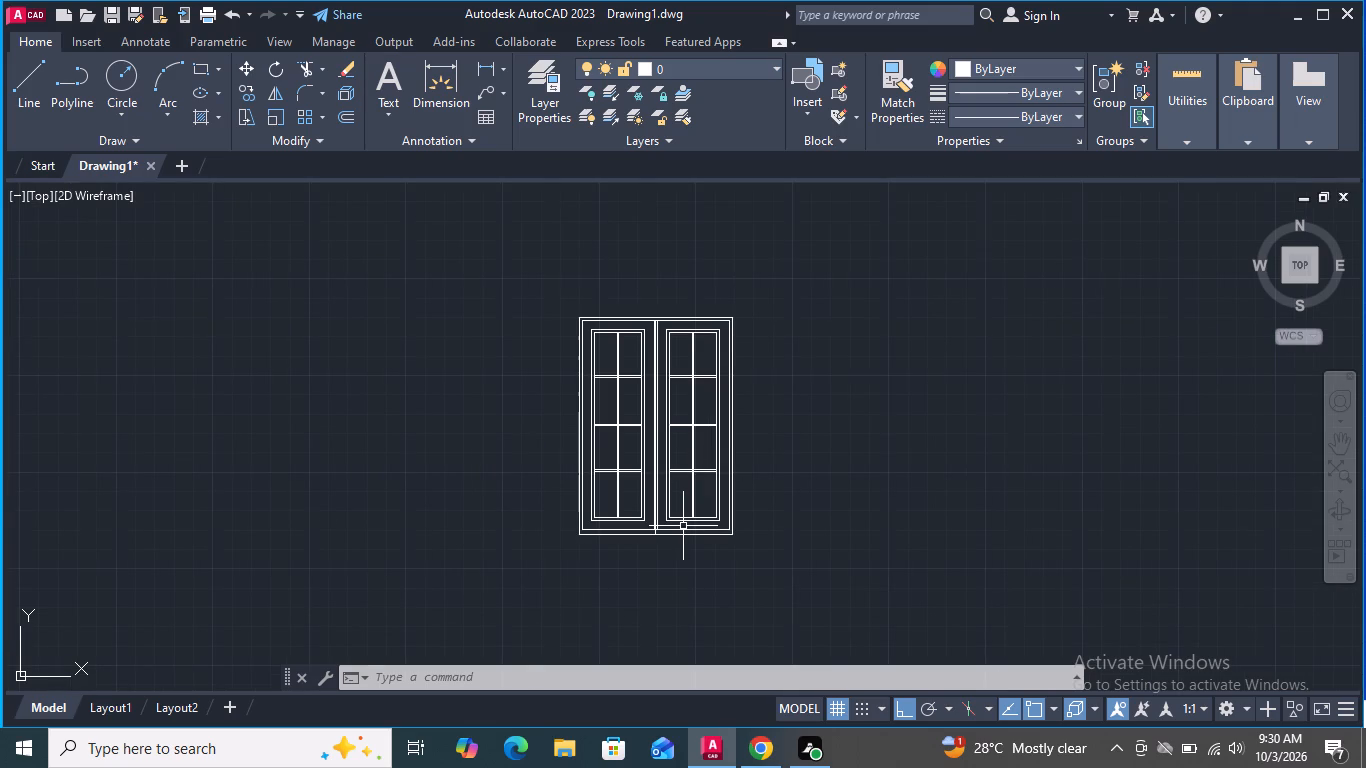
scroll(666, 508, "up", 1)
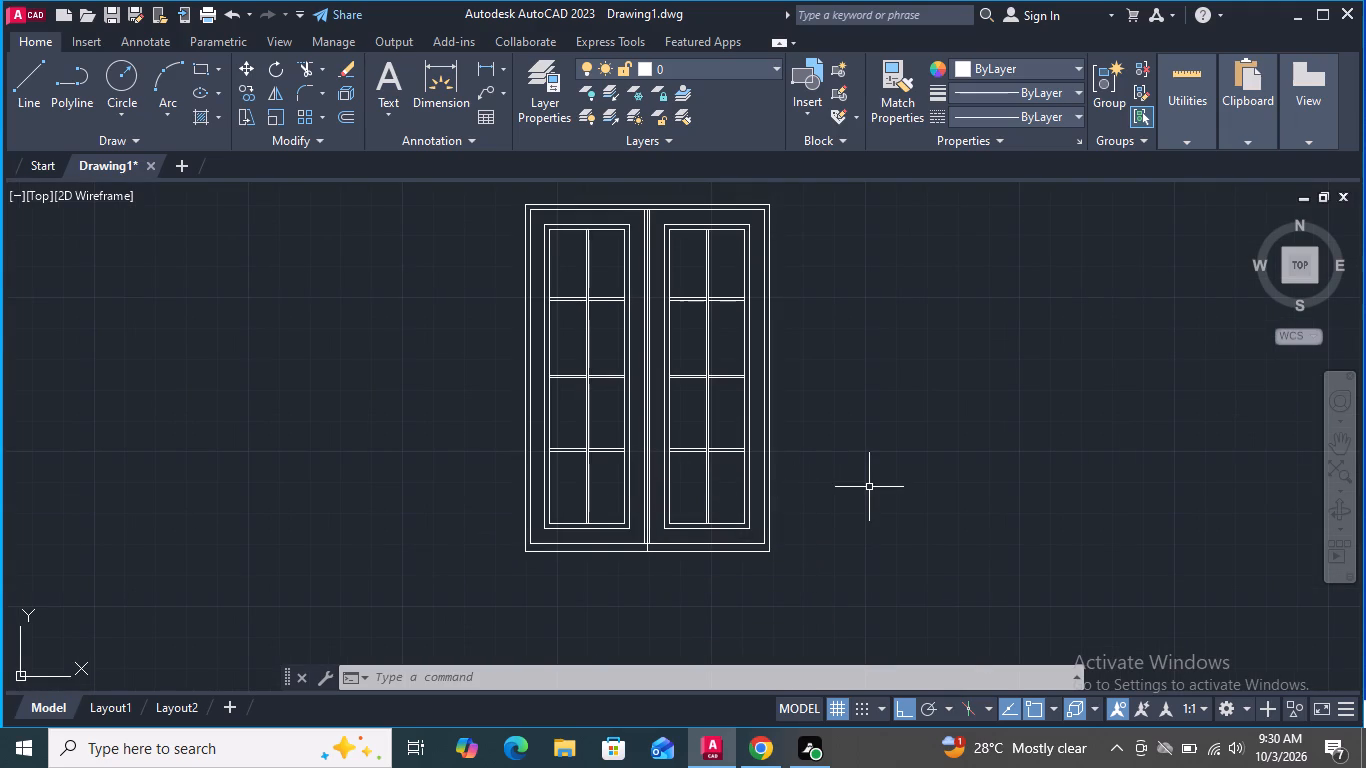
key("ctrl+z")
key("ctrl+z")
key("ctrl+z")
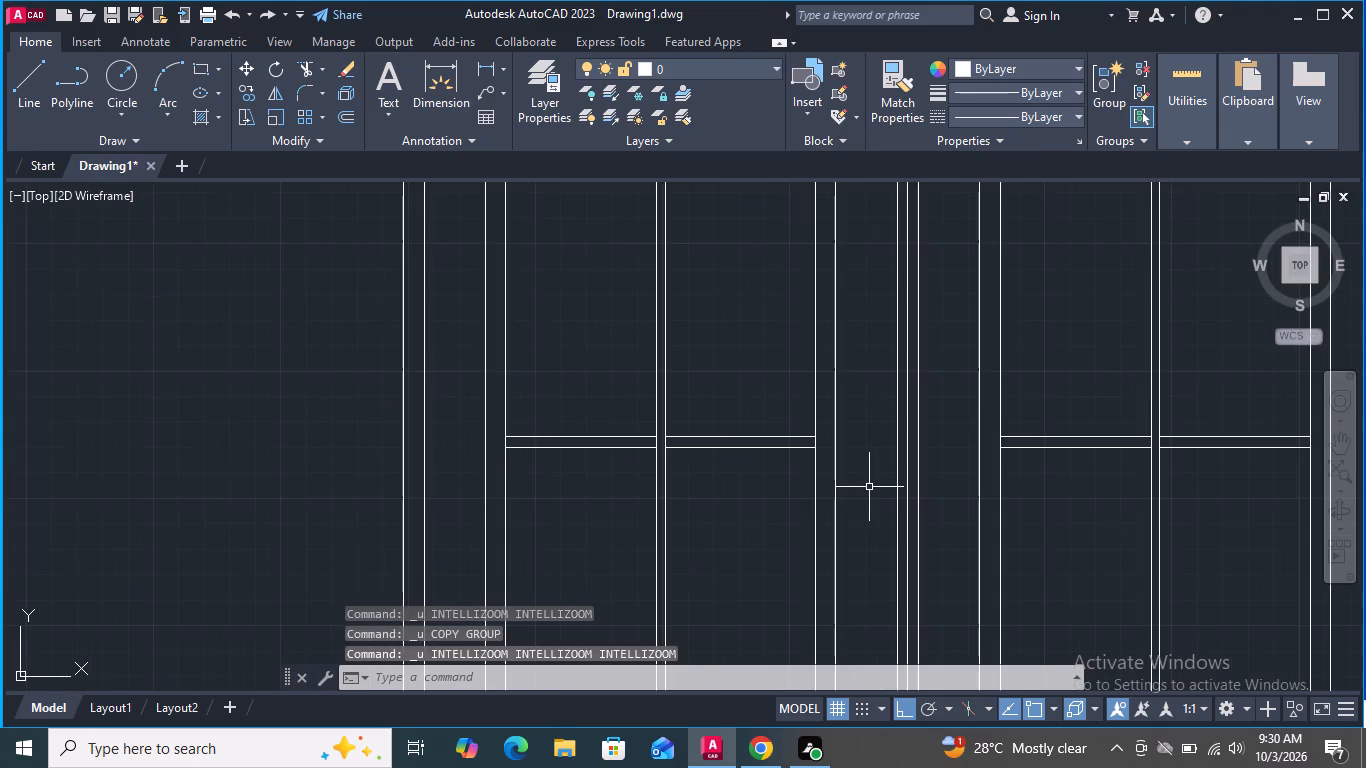
key("ctrl+z")
double_click(869, 487, "ctrl")
key("ctrl+z")
key("ctrl+z")
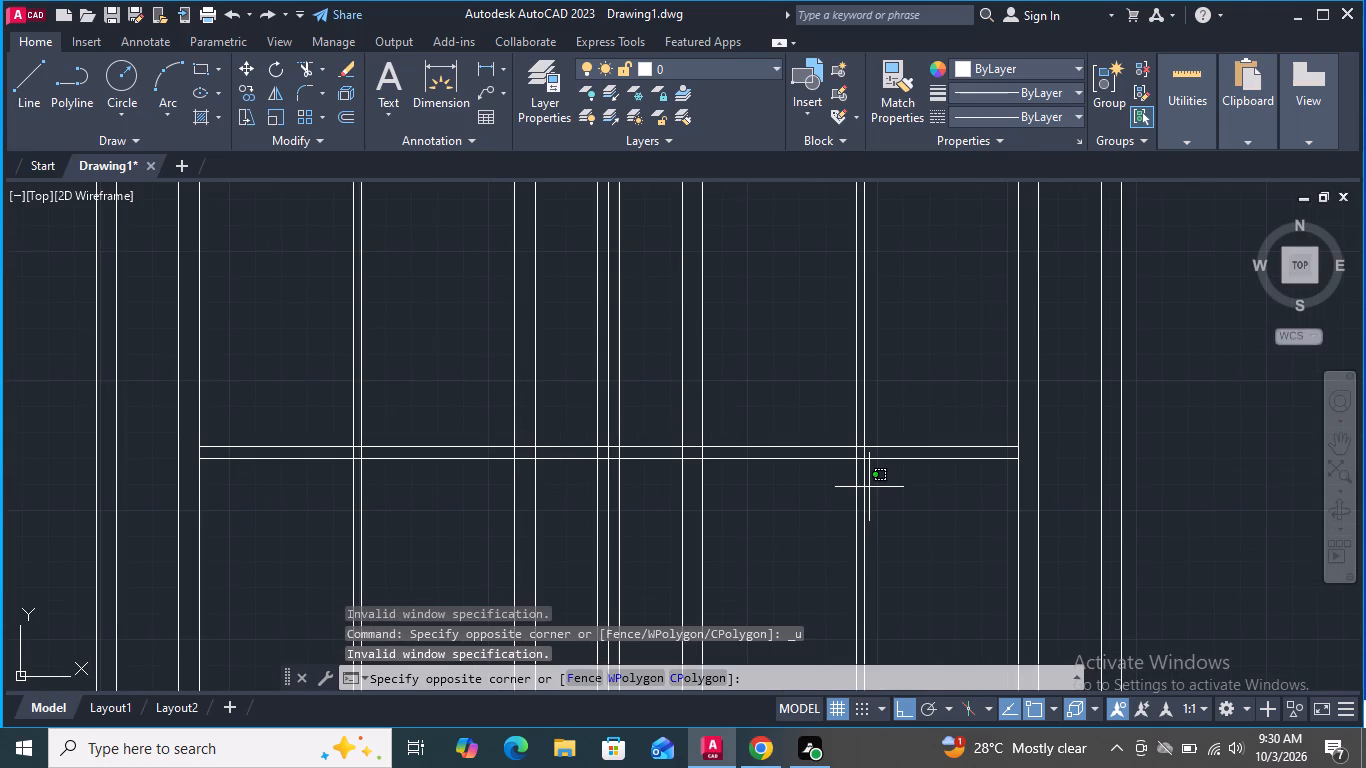
key("ctrl+z")
key("ctrl+z")
key("ctrl+z")
key("ctrl+z")
key("ctrl+z")
key("Escape")
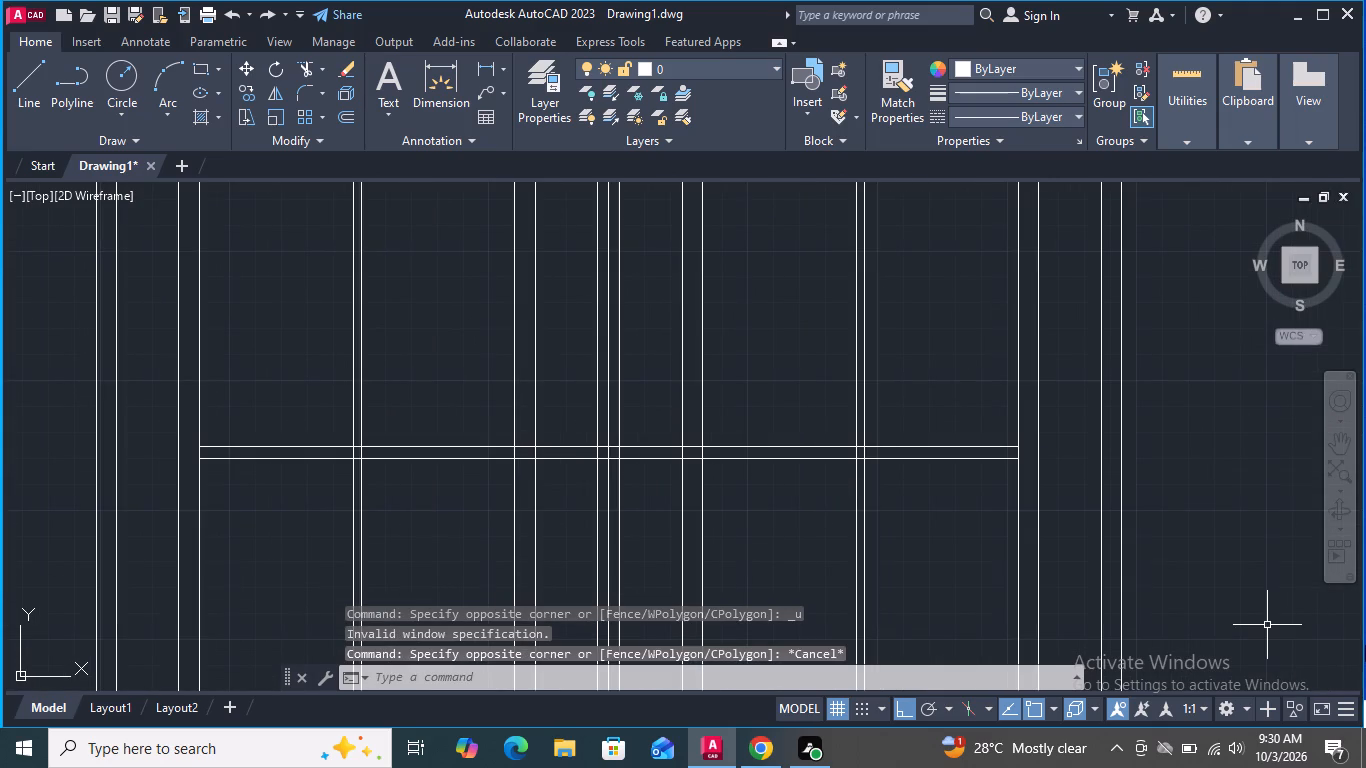
left_click(1365, 643)
key("ctrl+z")
key("ctrl+z")
key("ctrl+z")
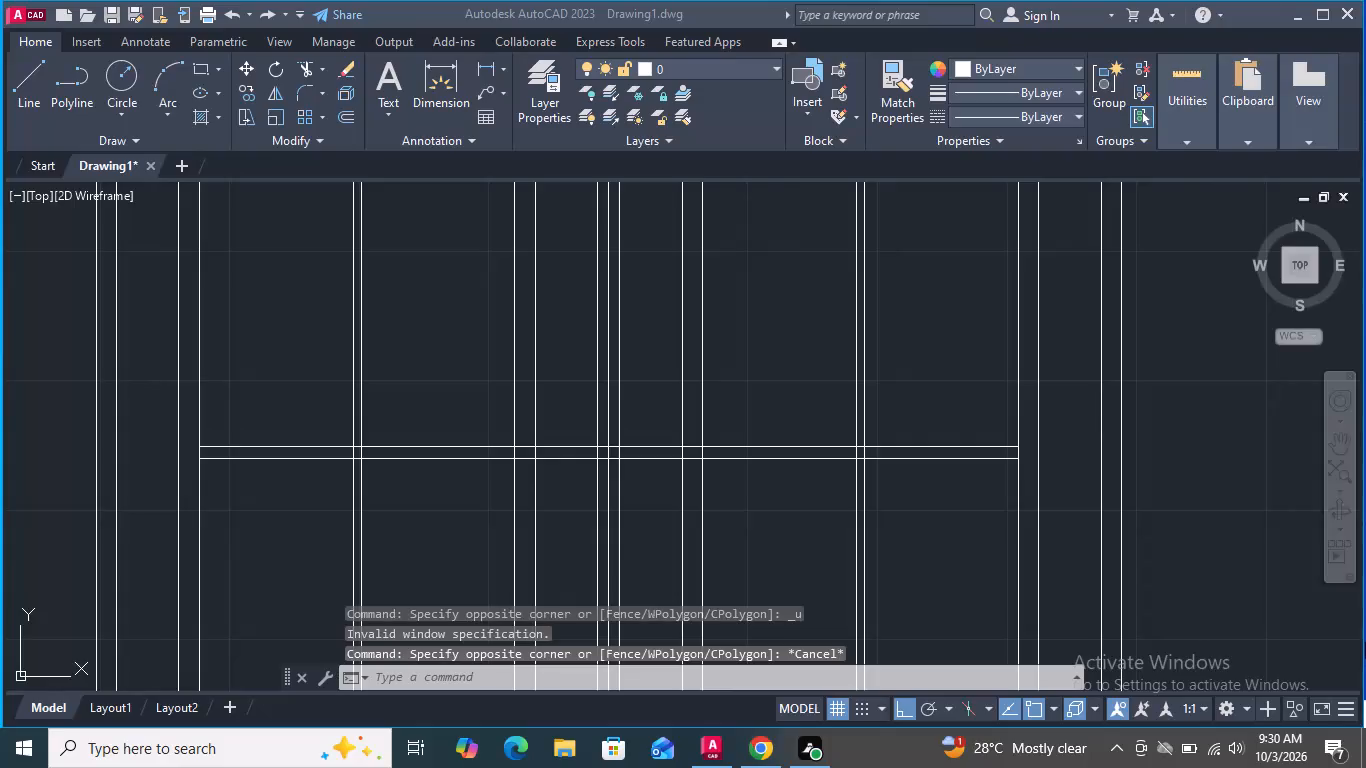
key("ctrl+z")
Erase both continuous horizontal lines crossing the two panels at mid-height.
scroll(1167, 449, "down", 4)
scroll(1019, 467, "down", 5)
scroll(851, 437, "up", 4)
scroll(734, 453, "up", 4)
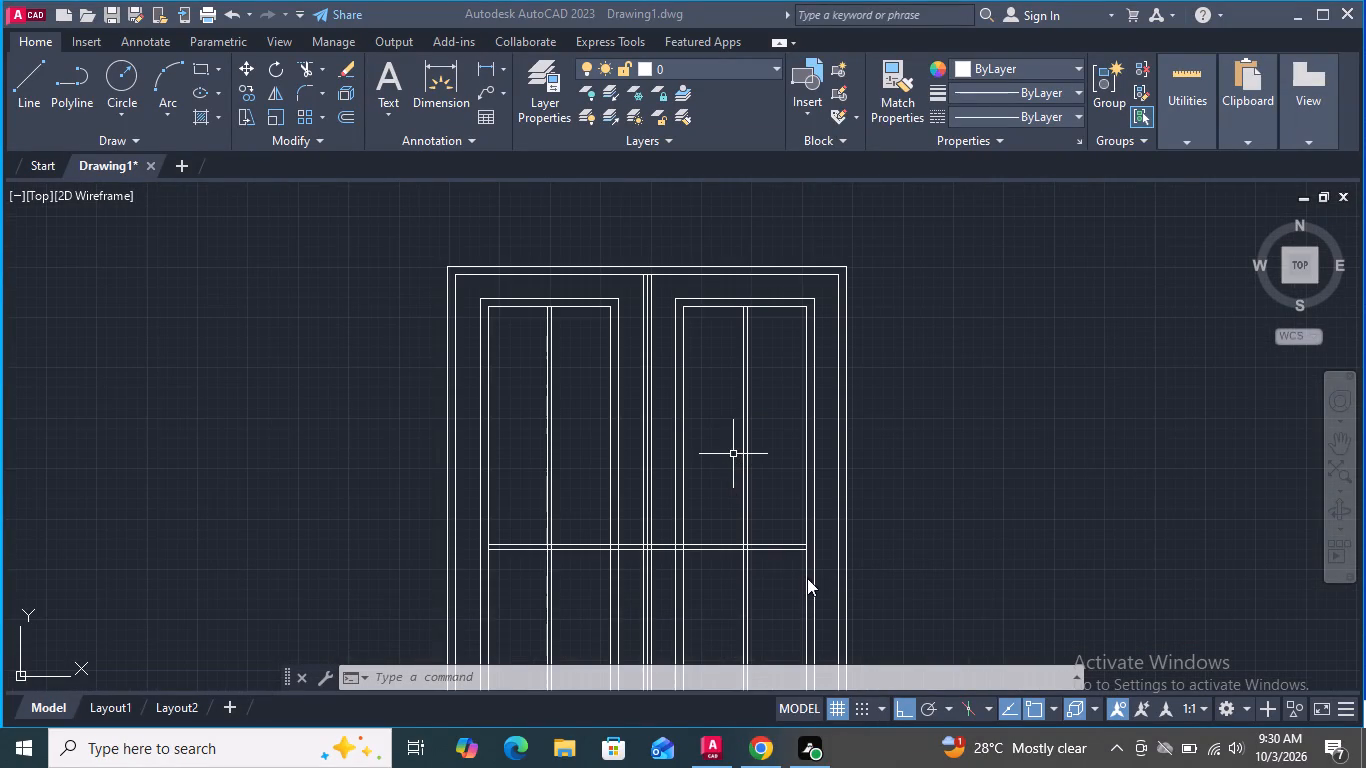
left_click(773, 553)
left_click(783, 565)
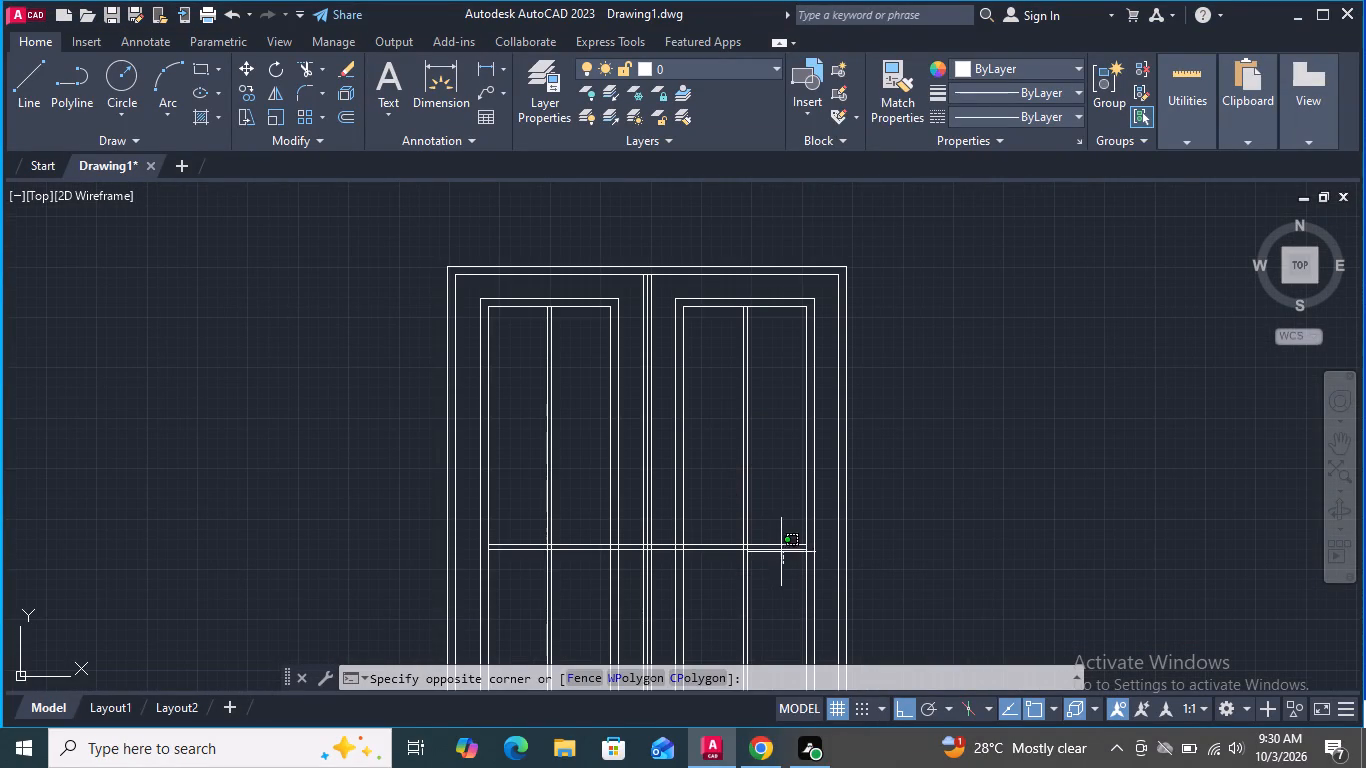
left_click(779, 534)
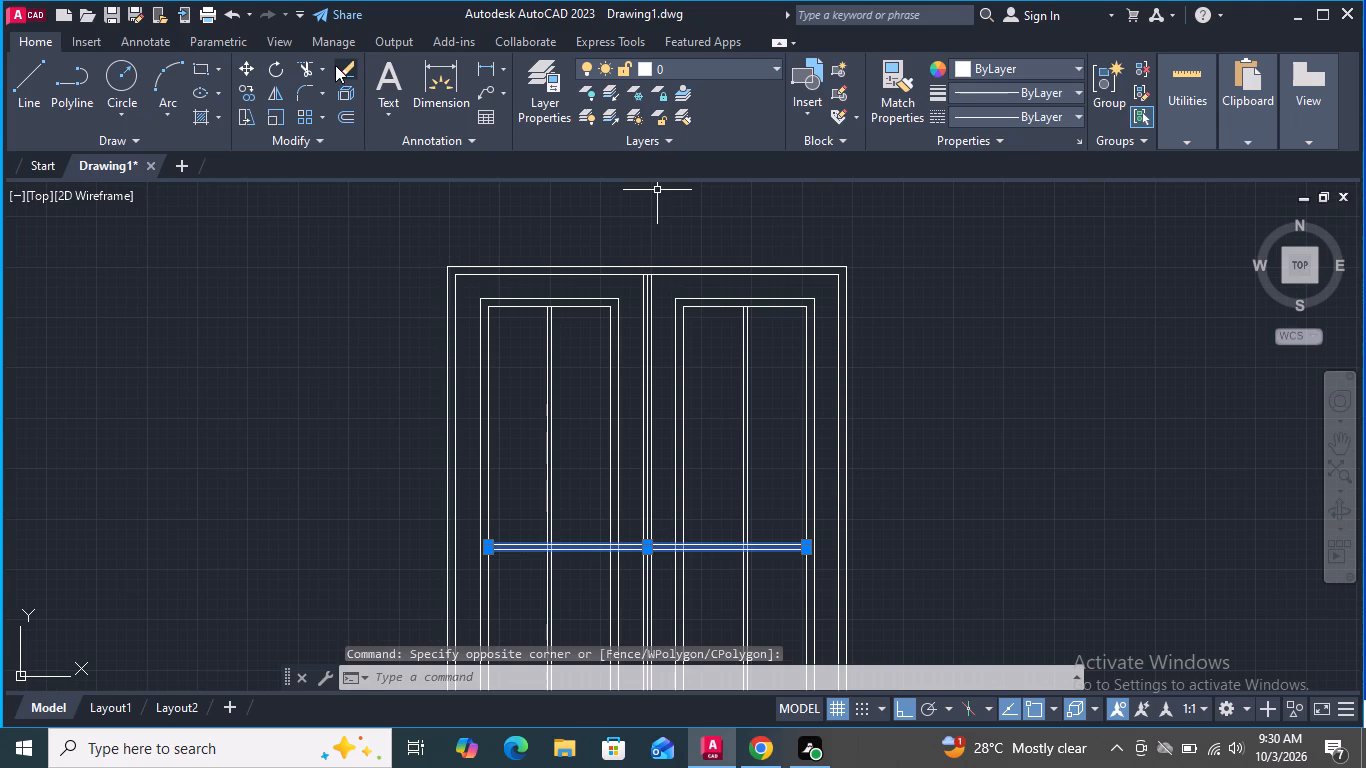
left_click(337, 65)
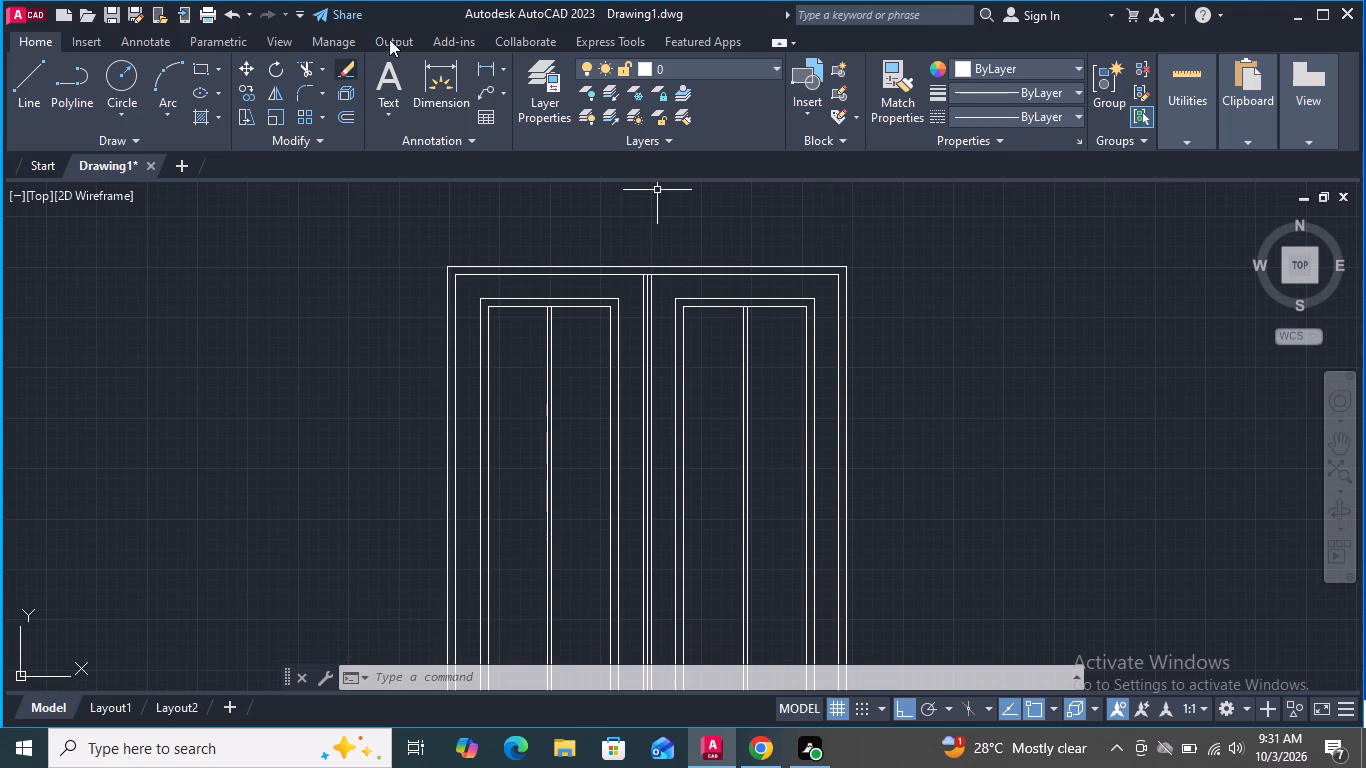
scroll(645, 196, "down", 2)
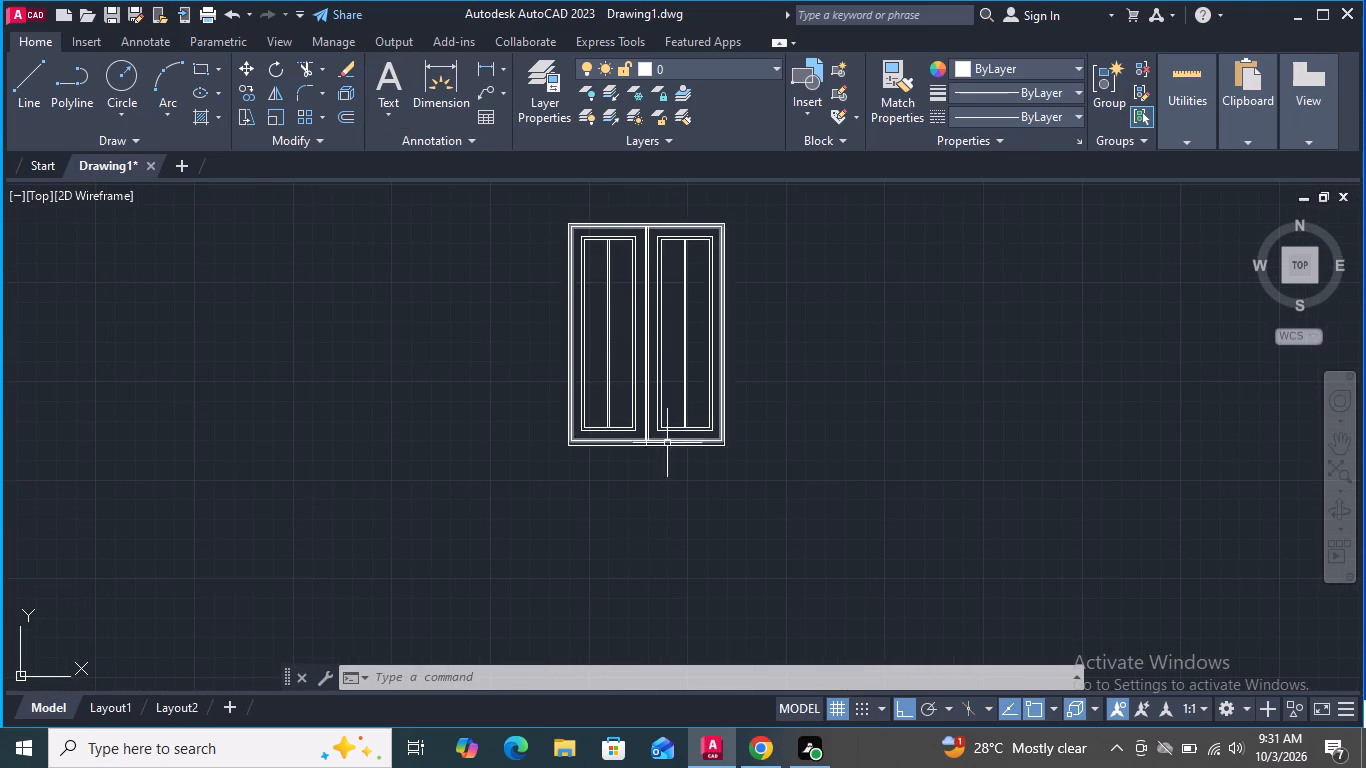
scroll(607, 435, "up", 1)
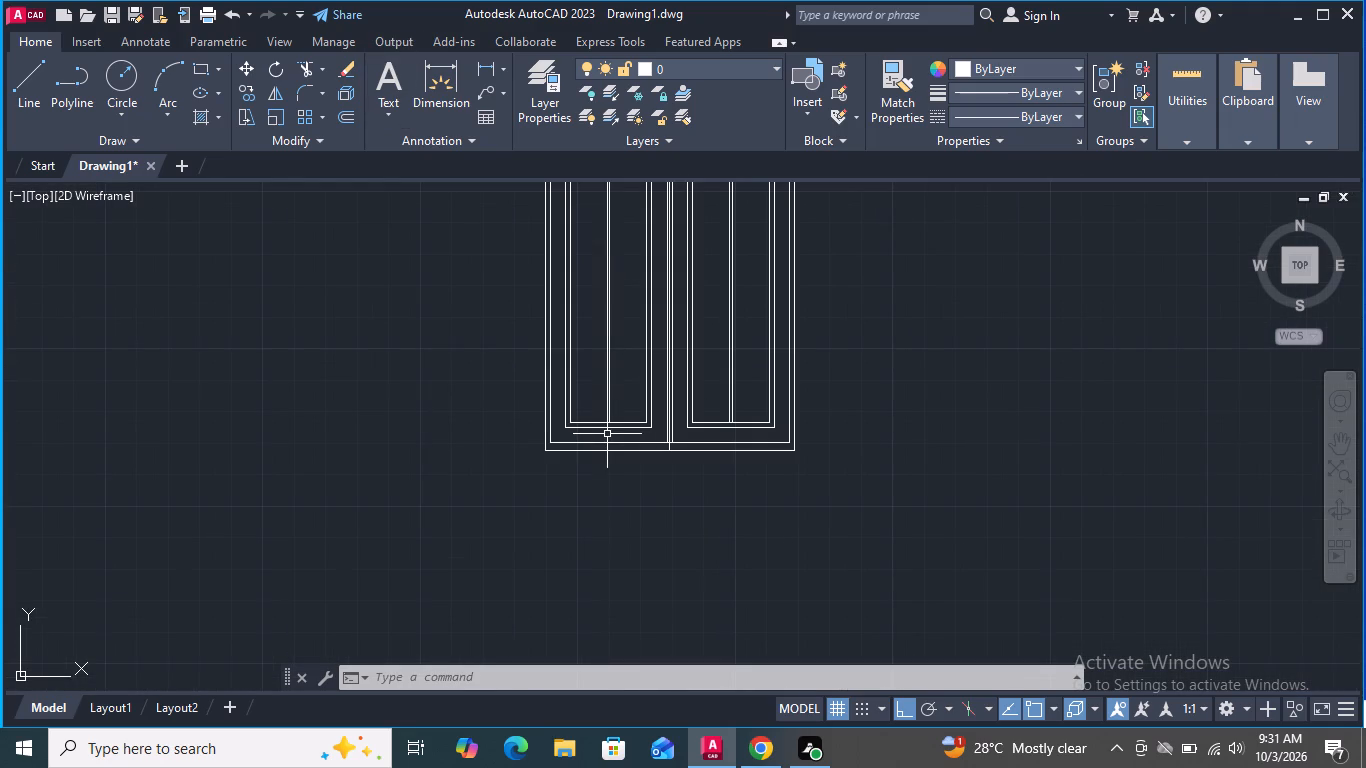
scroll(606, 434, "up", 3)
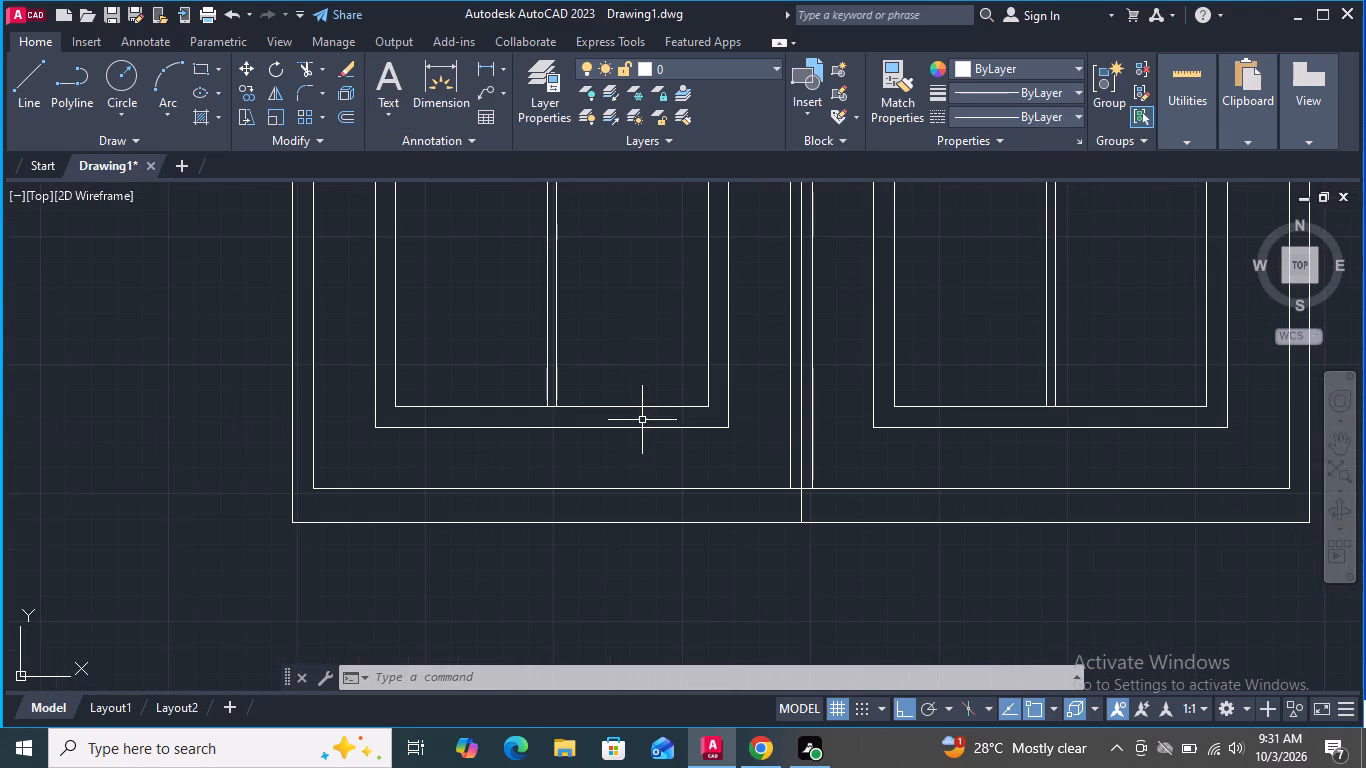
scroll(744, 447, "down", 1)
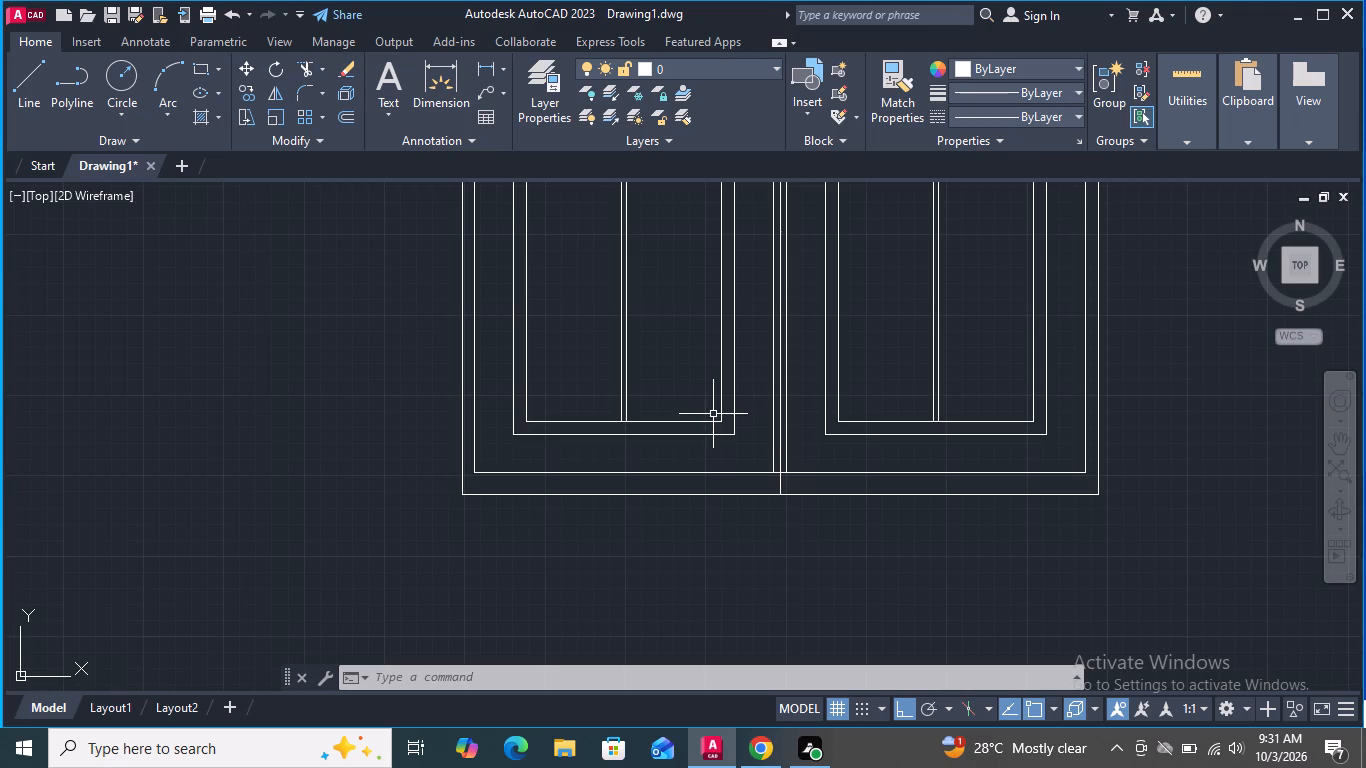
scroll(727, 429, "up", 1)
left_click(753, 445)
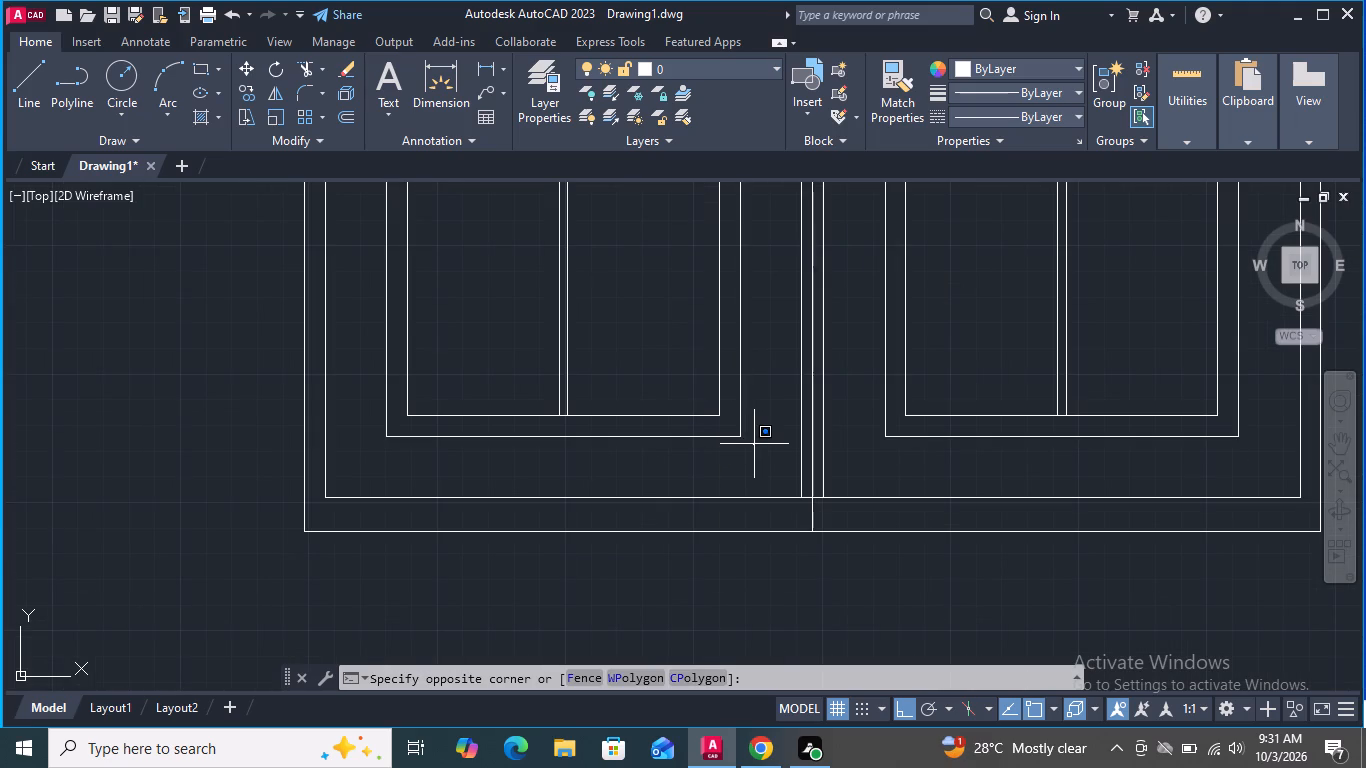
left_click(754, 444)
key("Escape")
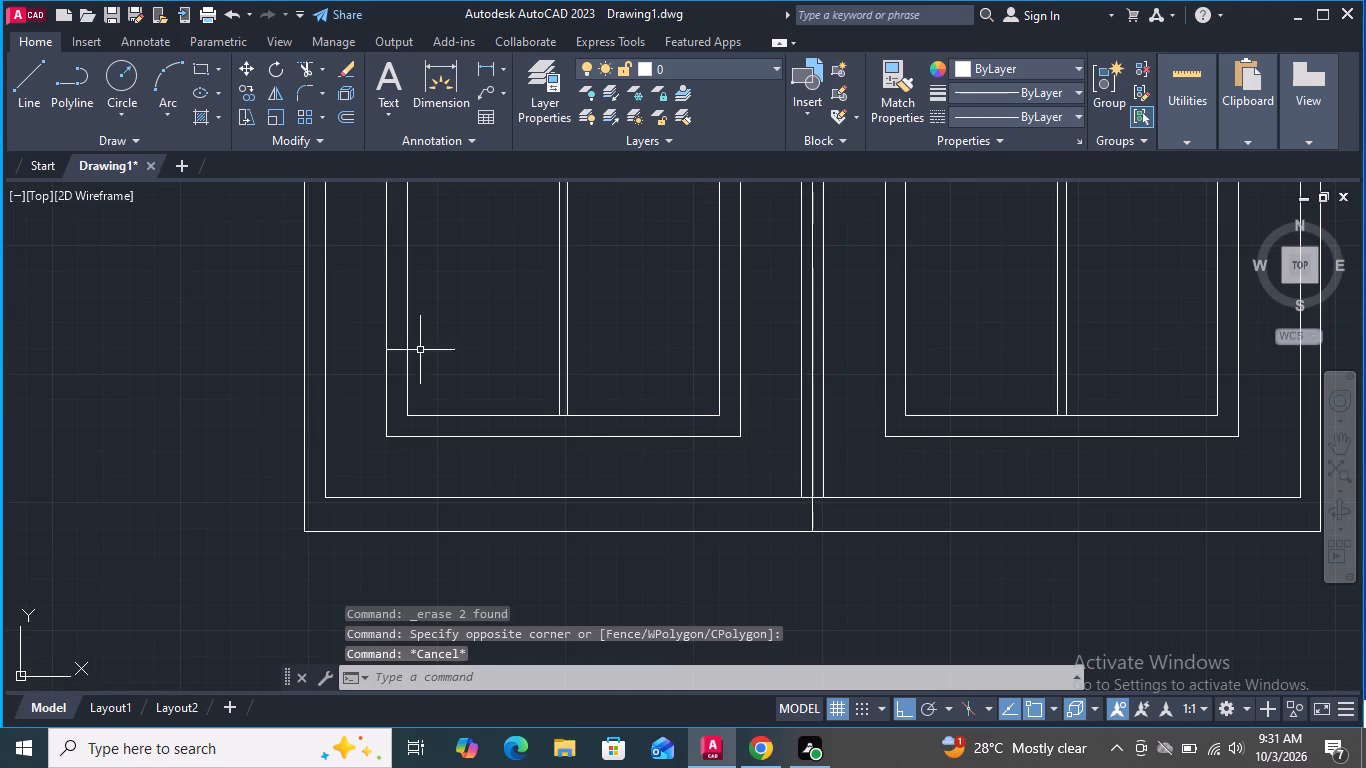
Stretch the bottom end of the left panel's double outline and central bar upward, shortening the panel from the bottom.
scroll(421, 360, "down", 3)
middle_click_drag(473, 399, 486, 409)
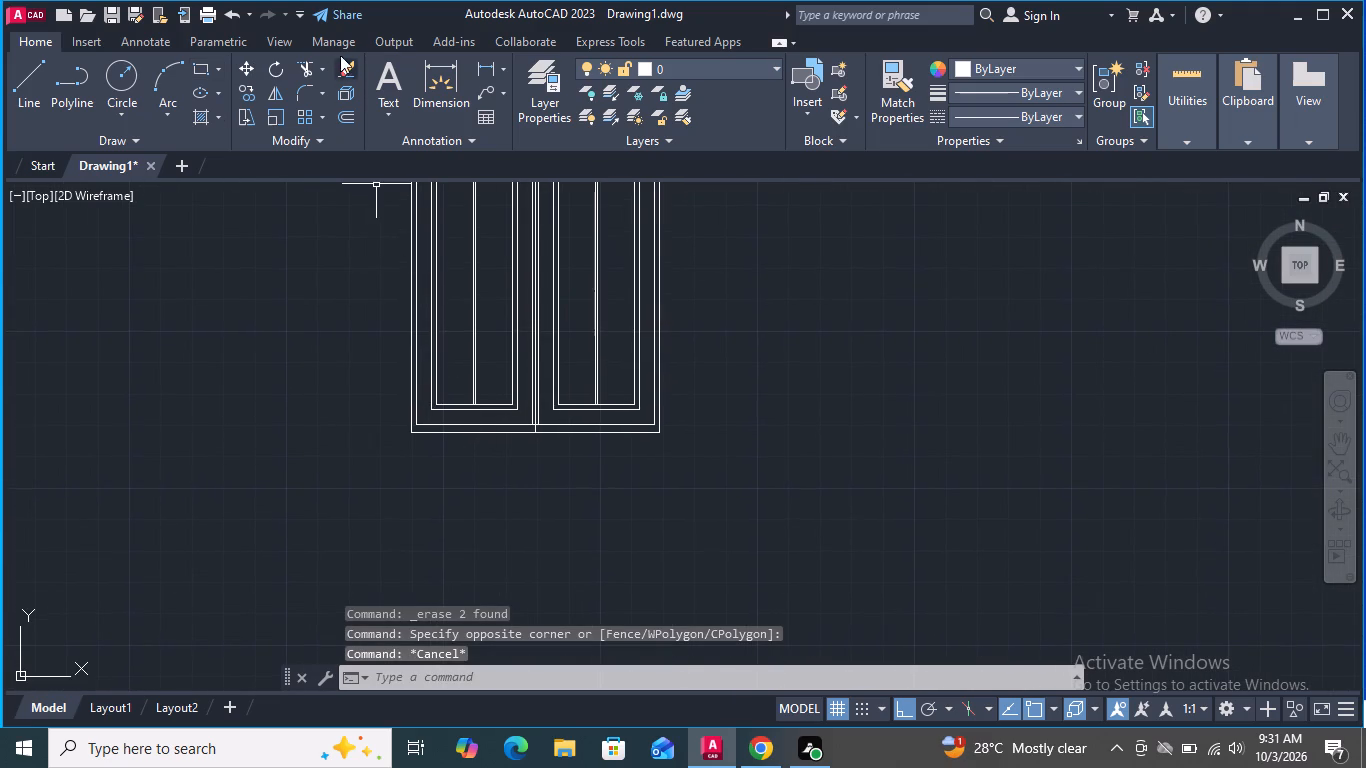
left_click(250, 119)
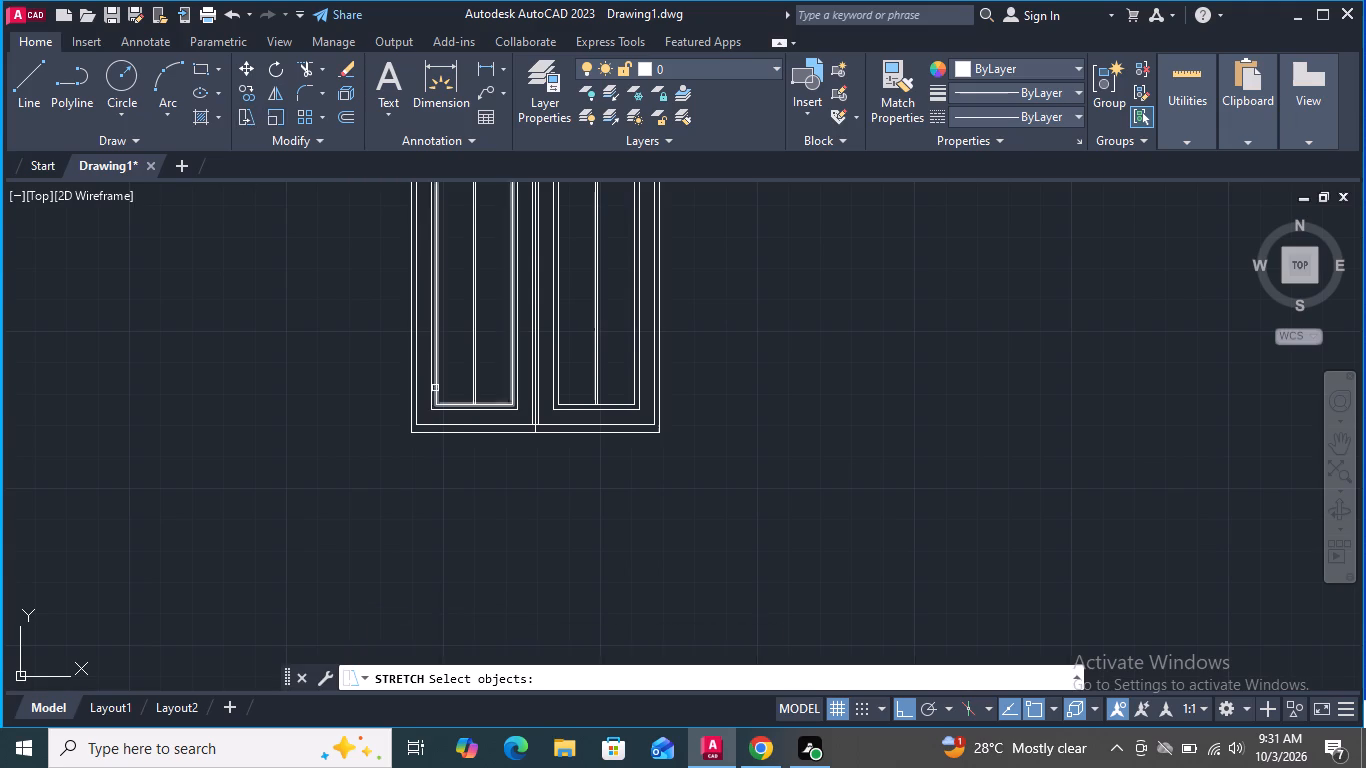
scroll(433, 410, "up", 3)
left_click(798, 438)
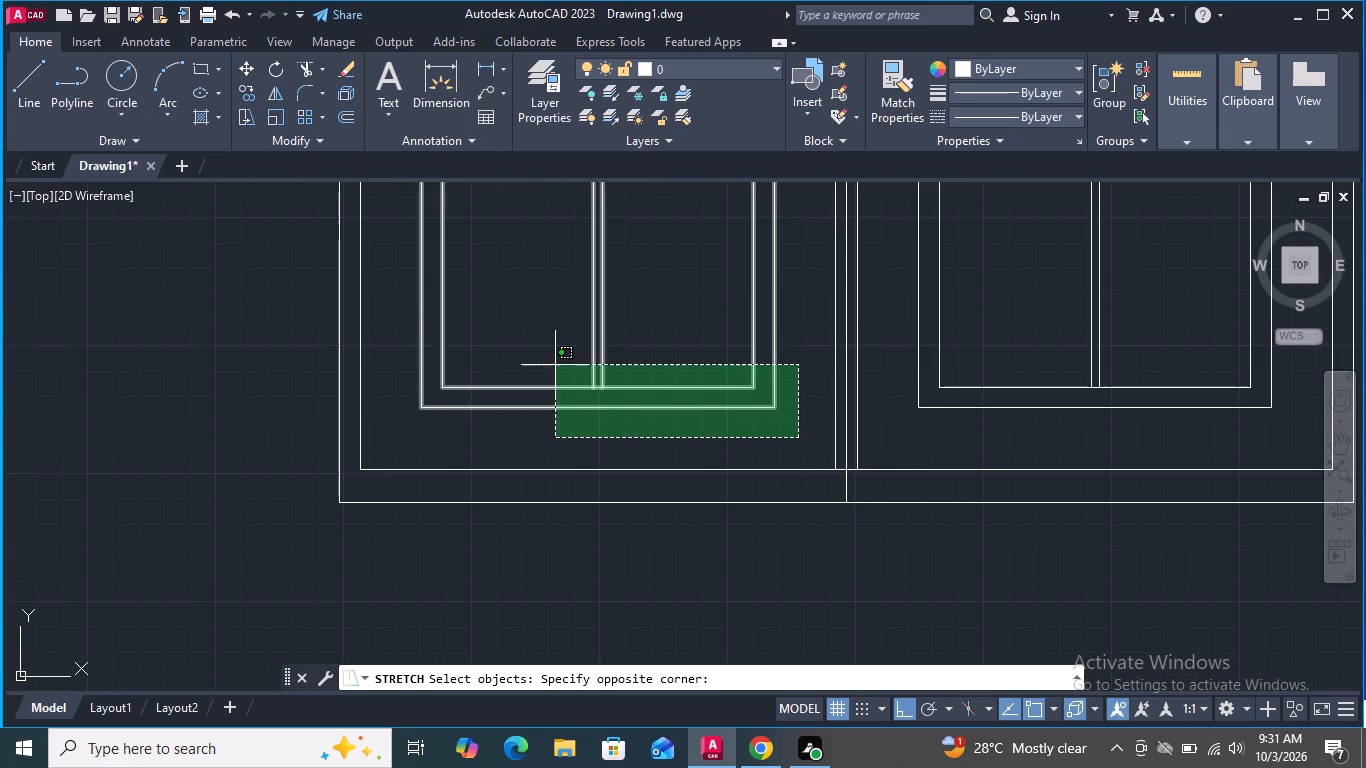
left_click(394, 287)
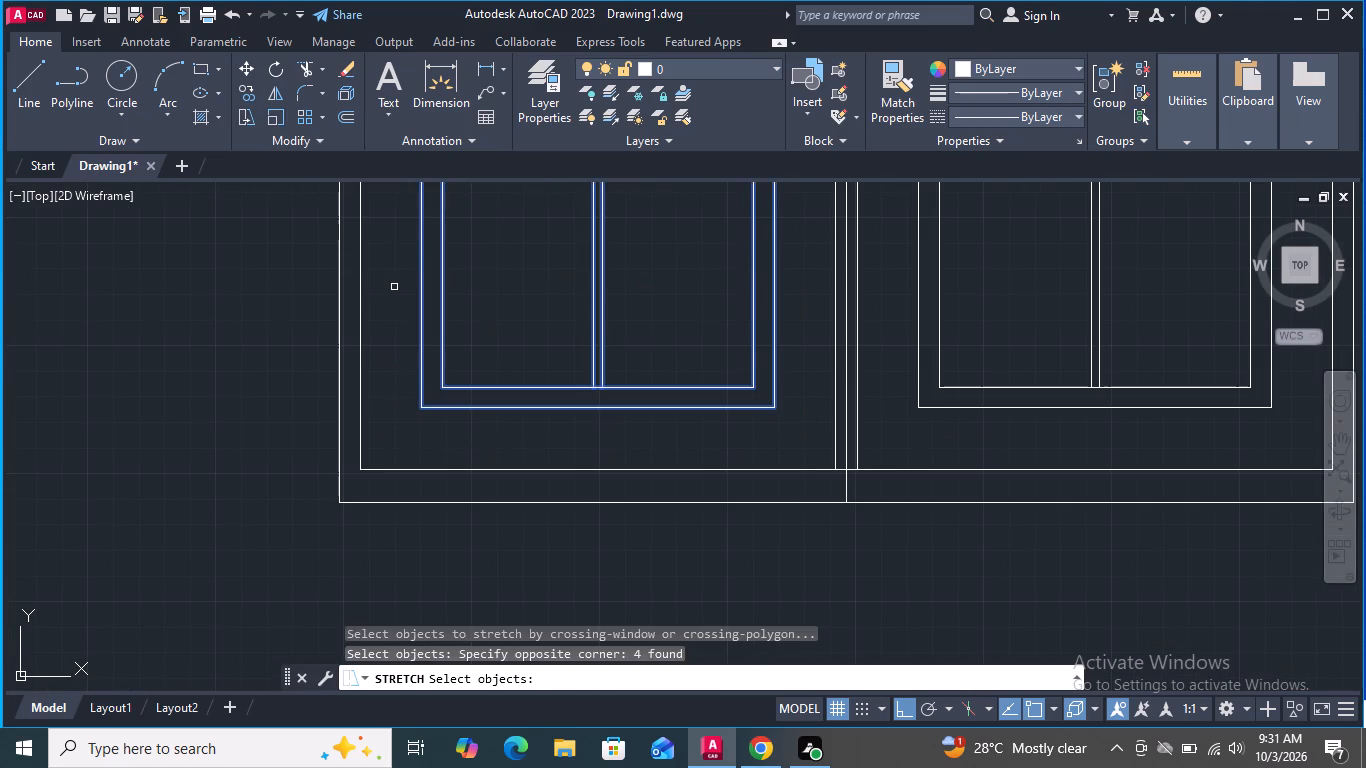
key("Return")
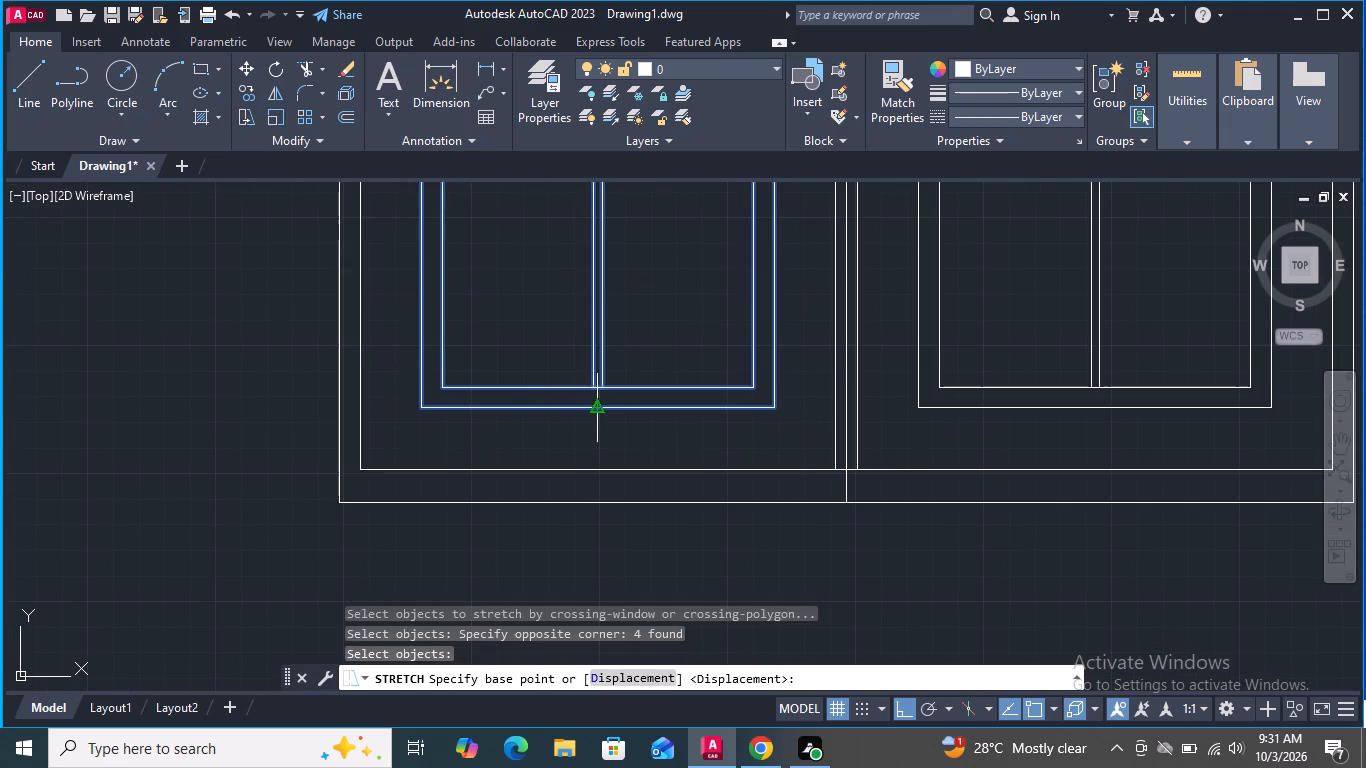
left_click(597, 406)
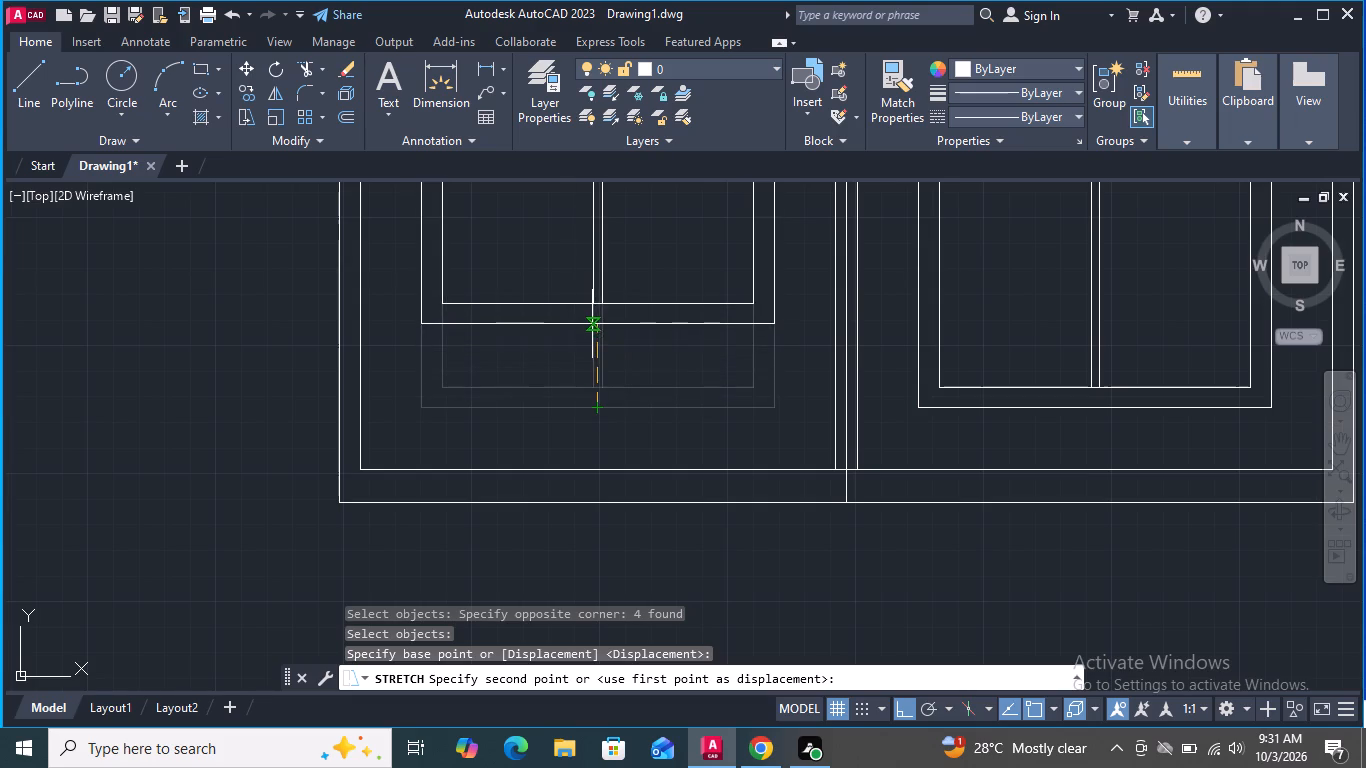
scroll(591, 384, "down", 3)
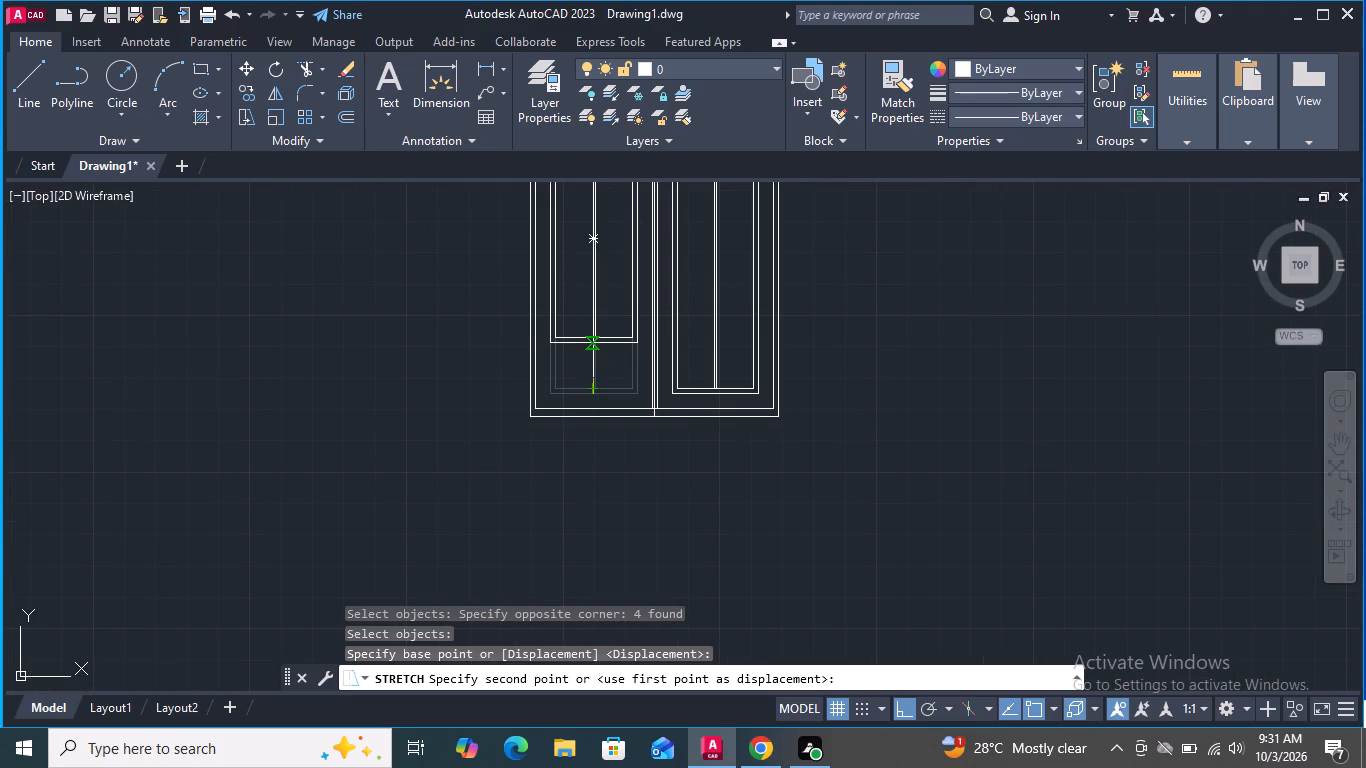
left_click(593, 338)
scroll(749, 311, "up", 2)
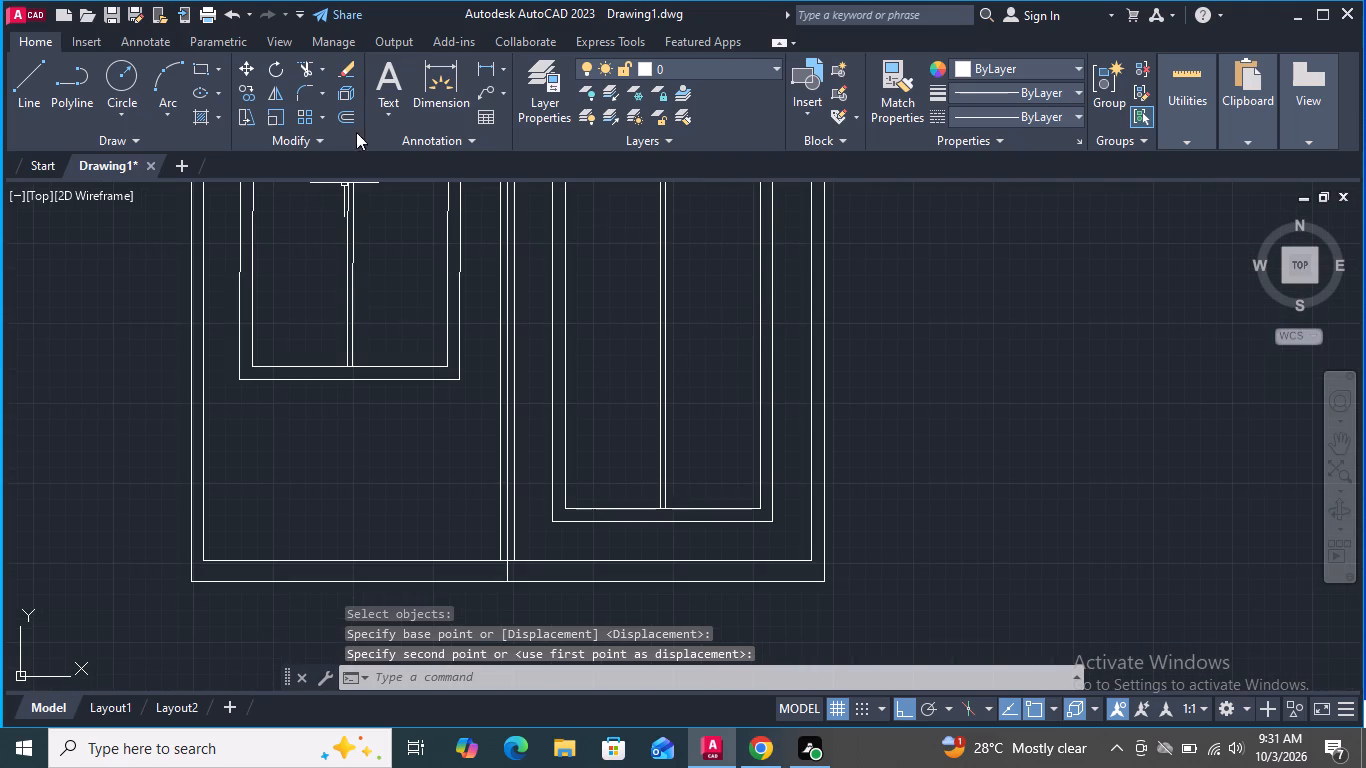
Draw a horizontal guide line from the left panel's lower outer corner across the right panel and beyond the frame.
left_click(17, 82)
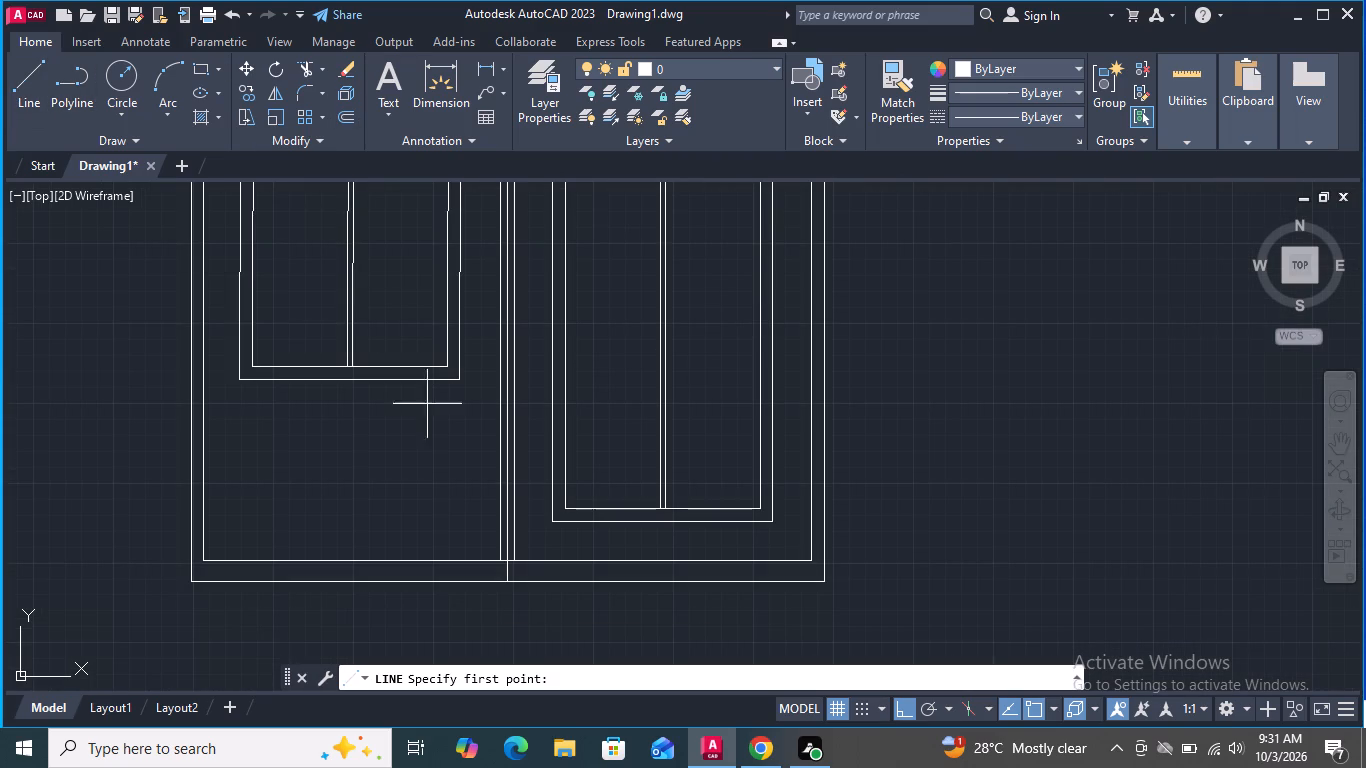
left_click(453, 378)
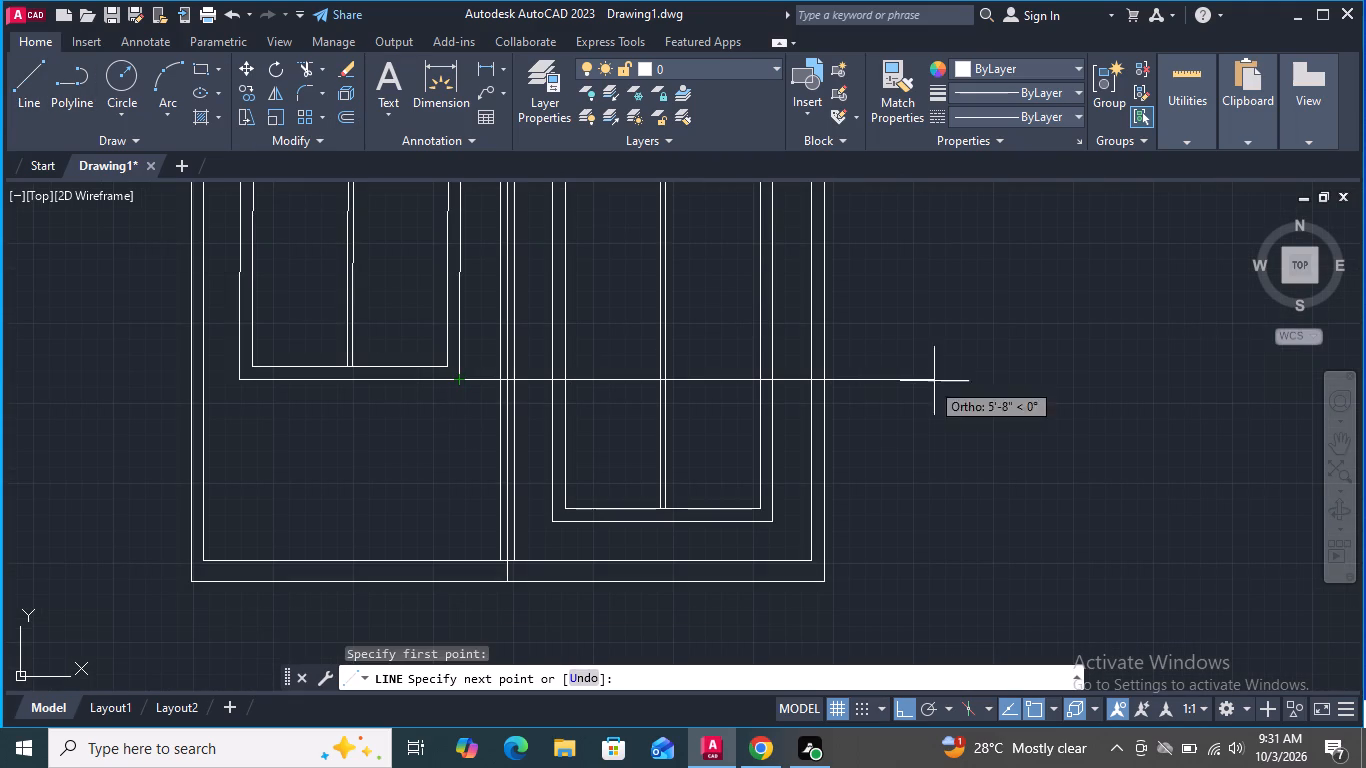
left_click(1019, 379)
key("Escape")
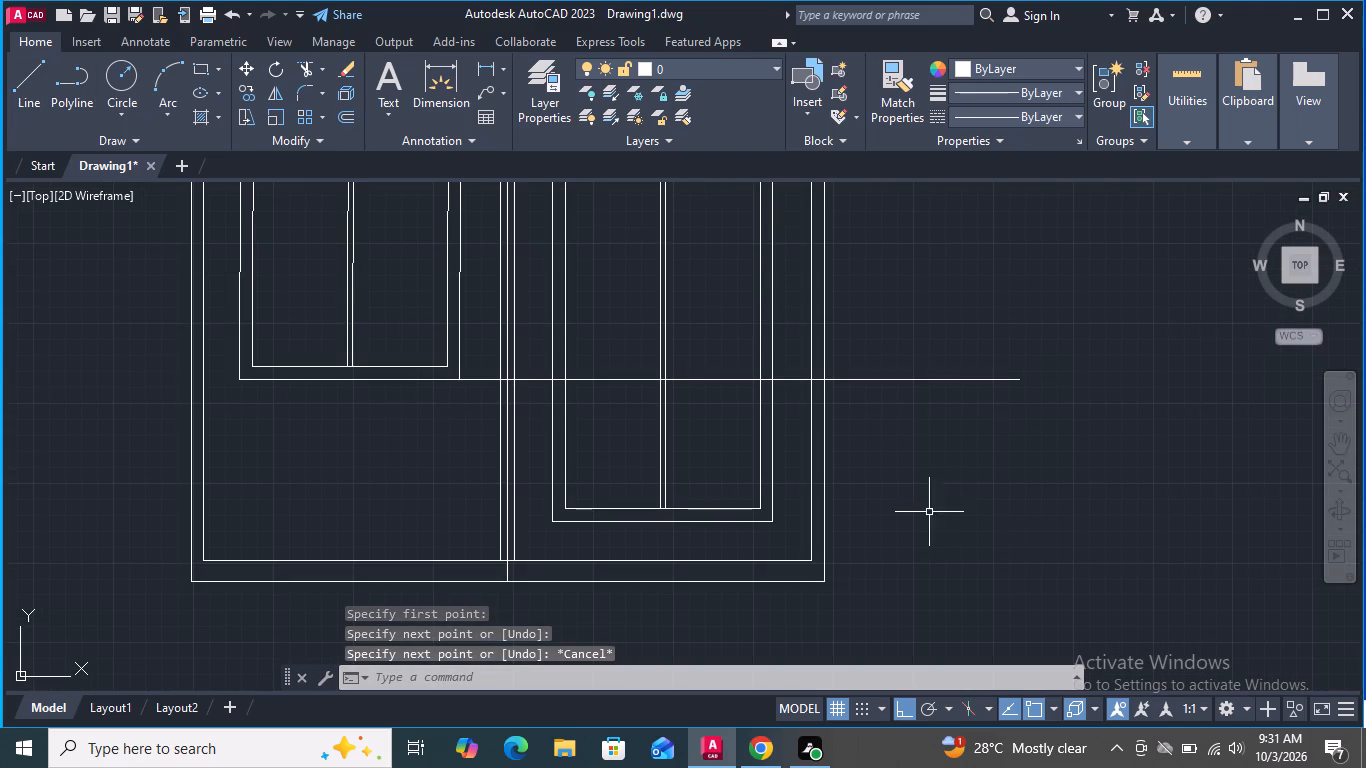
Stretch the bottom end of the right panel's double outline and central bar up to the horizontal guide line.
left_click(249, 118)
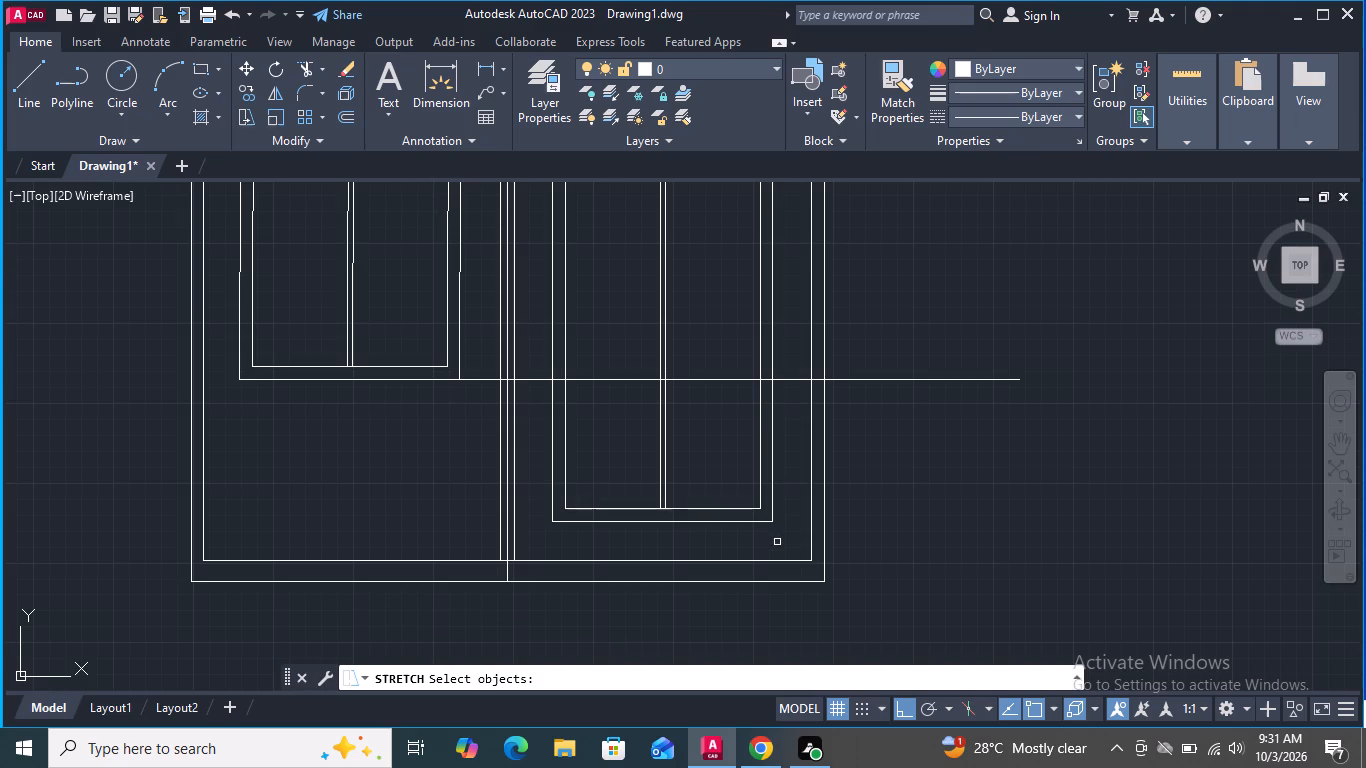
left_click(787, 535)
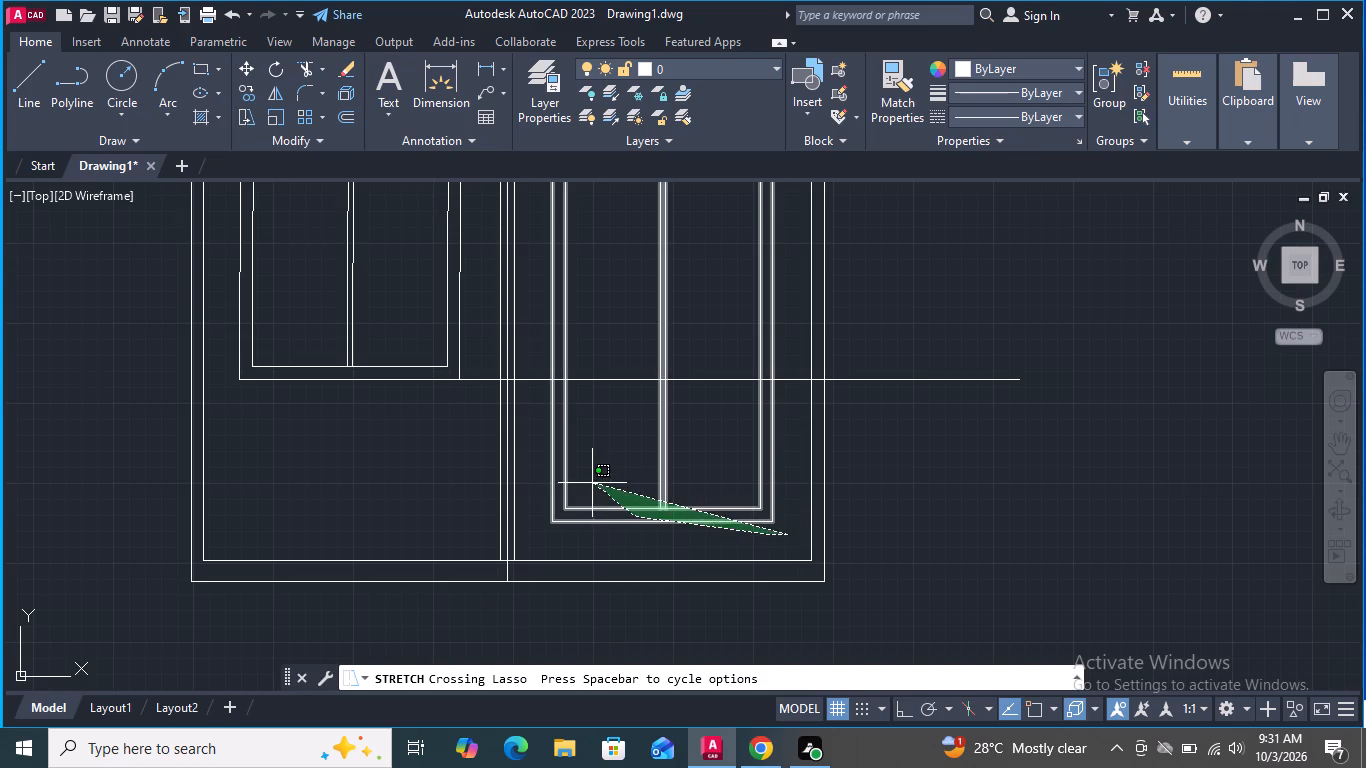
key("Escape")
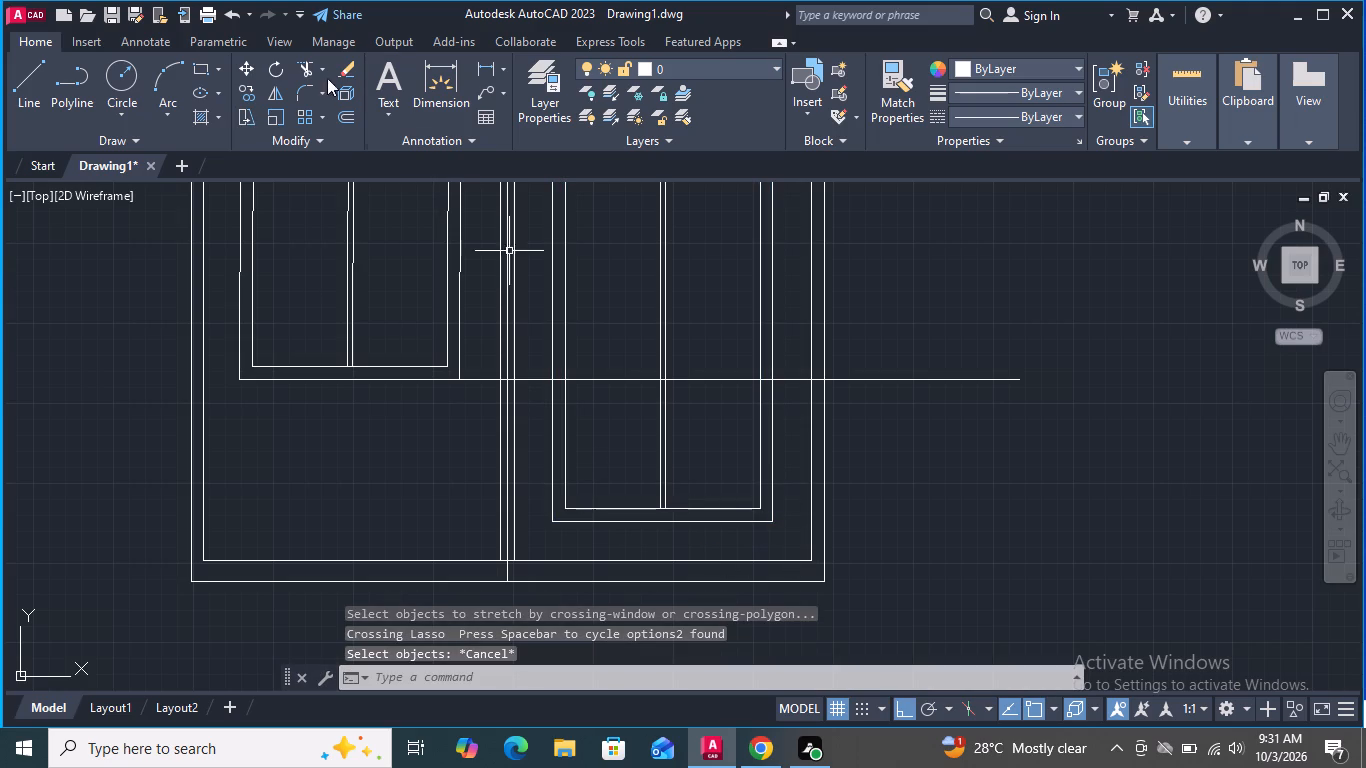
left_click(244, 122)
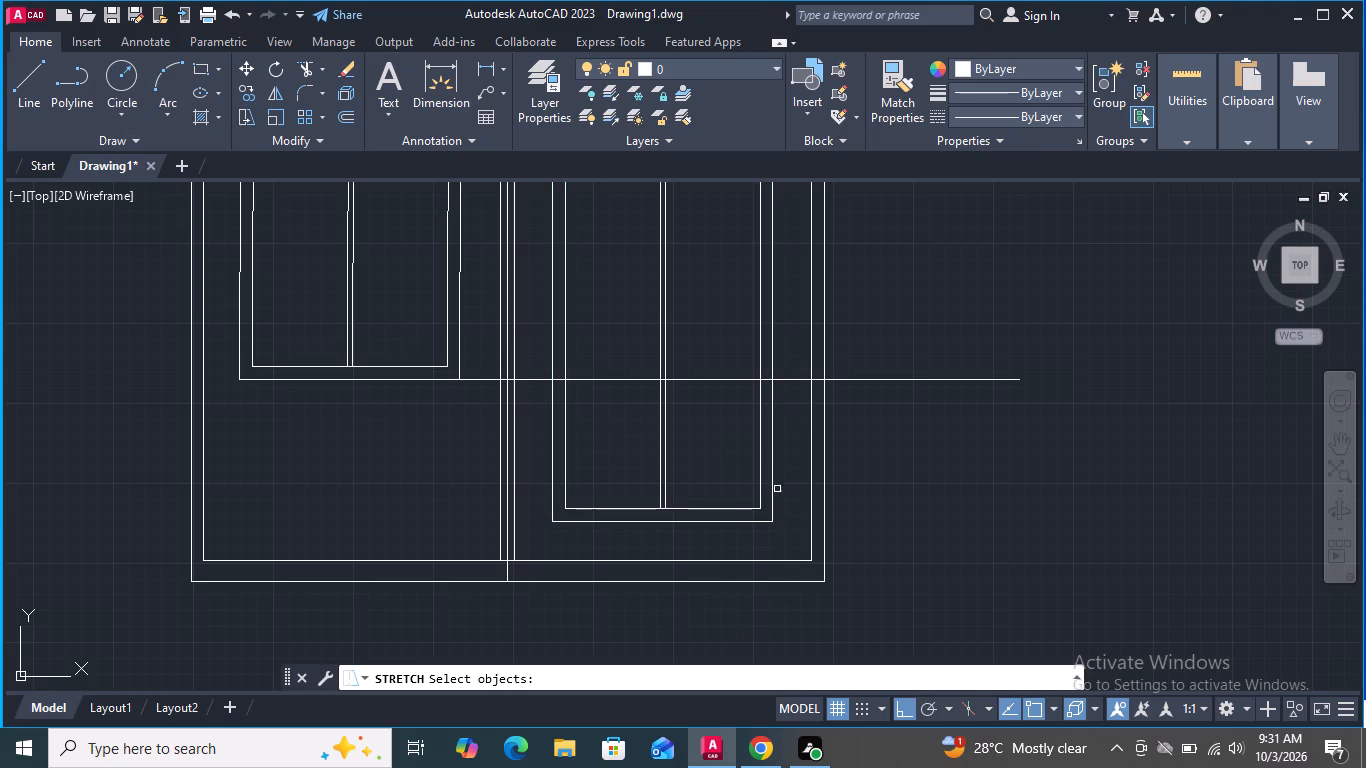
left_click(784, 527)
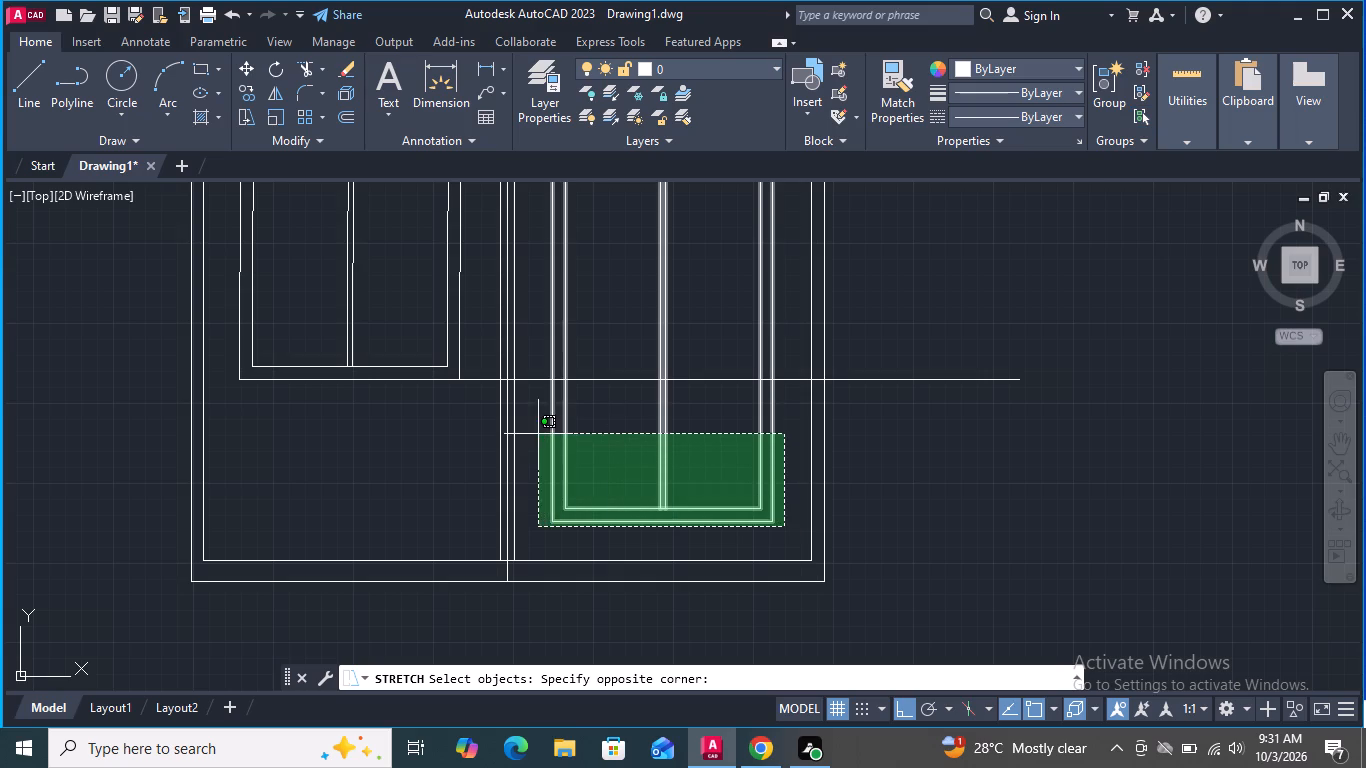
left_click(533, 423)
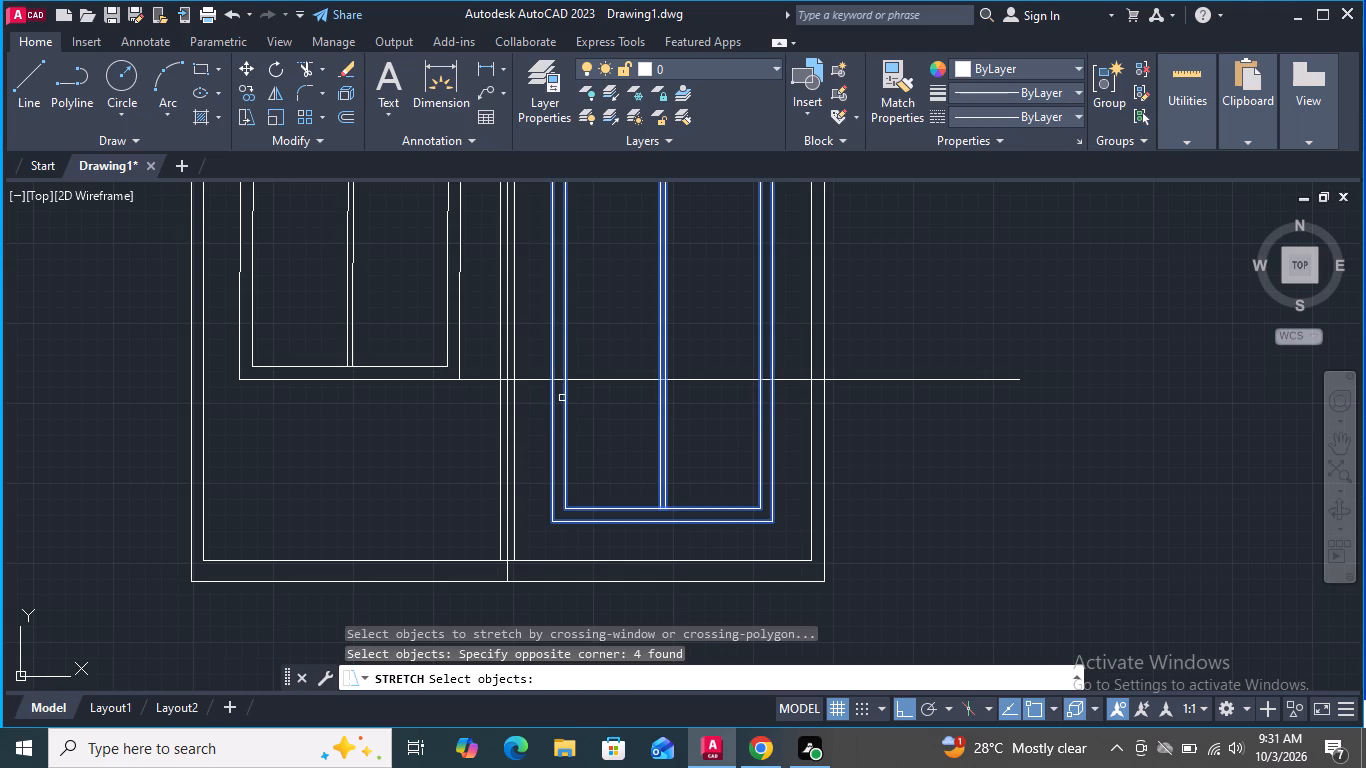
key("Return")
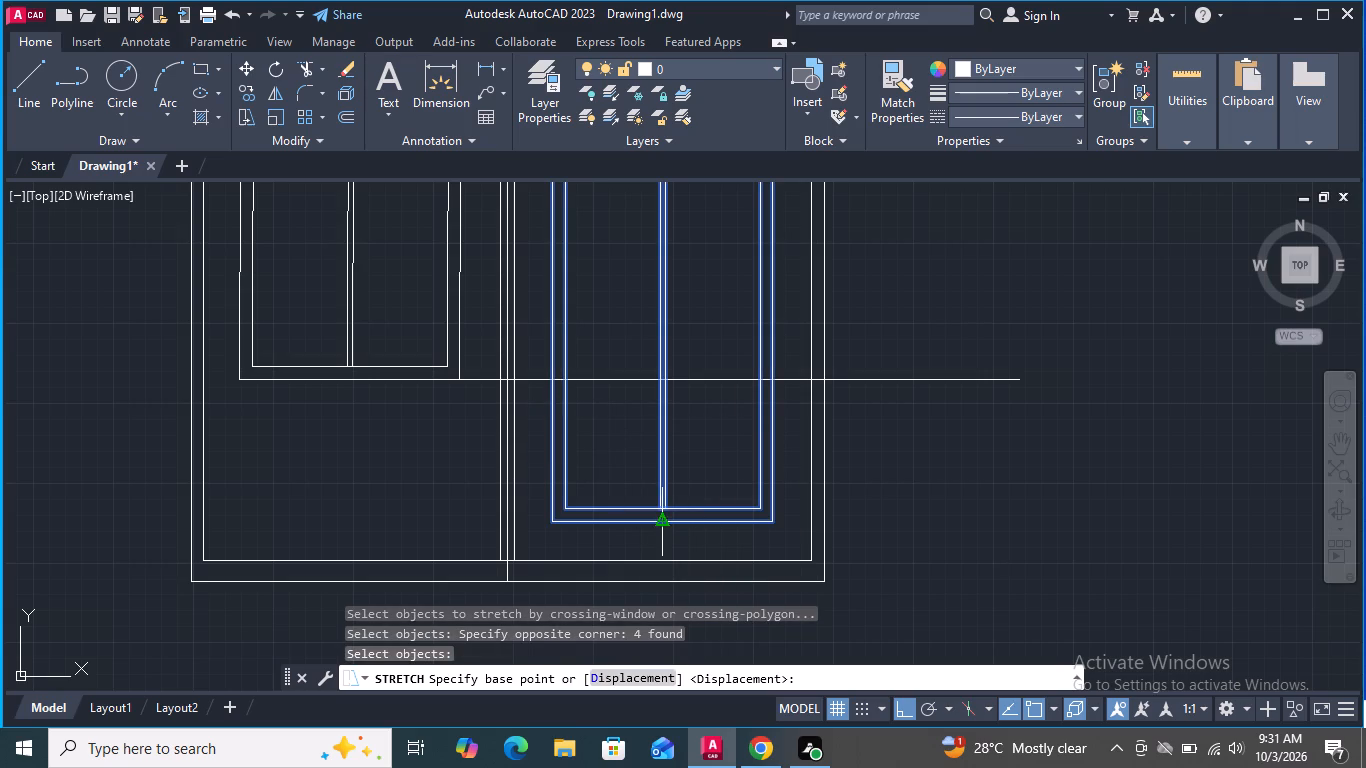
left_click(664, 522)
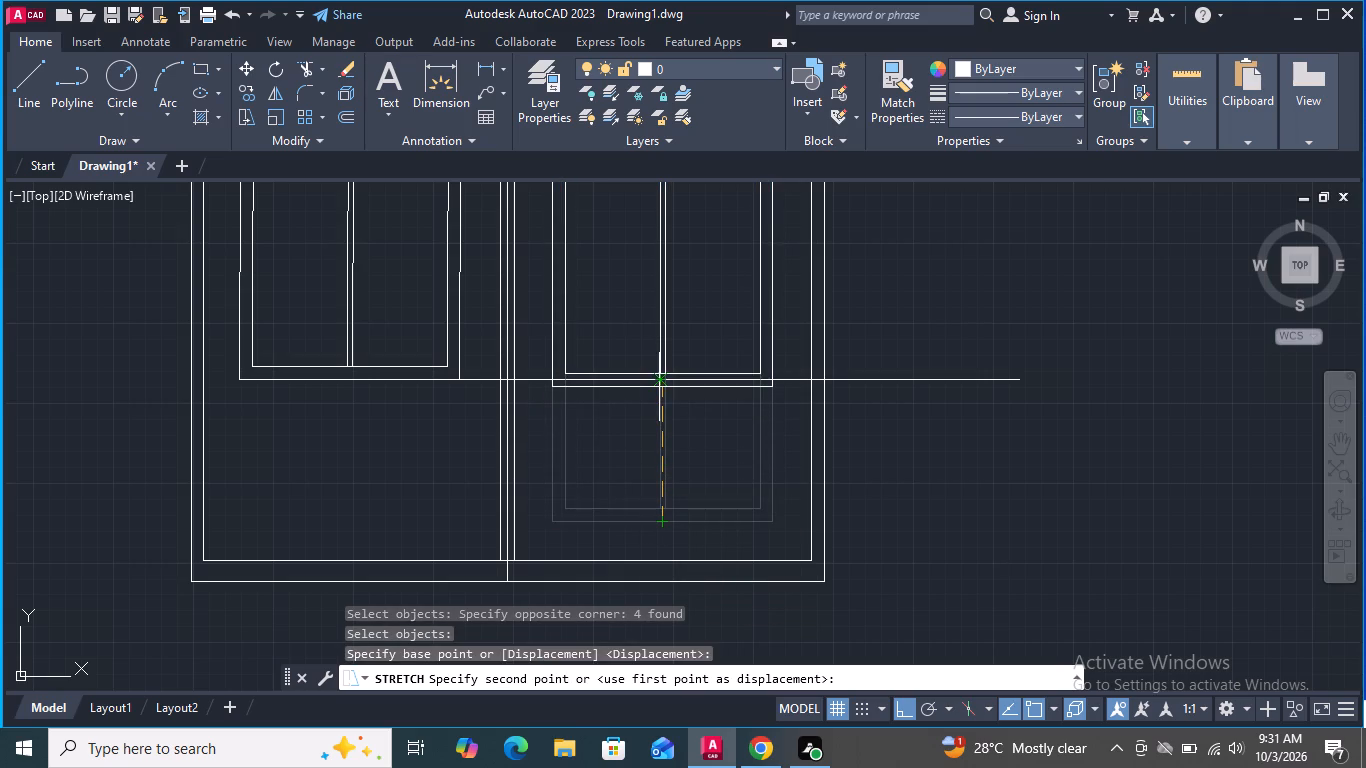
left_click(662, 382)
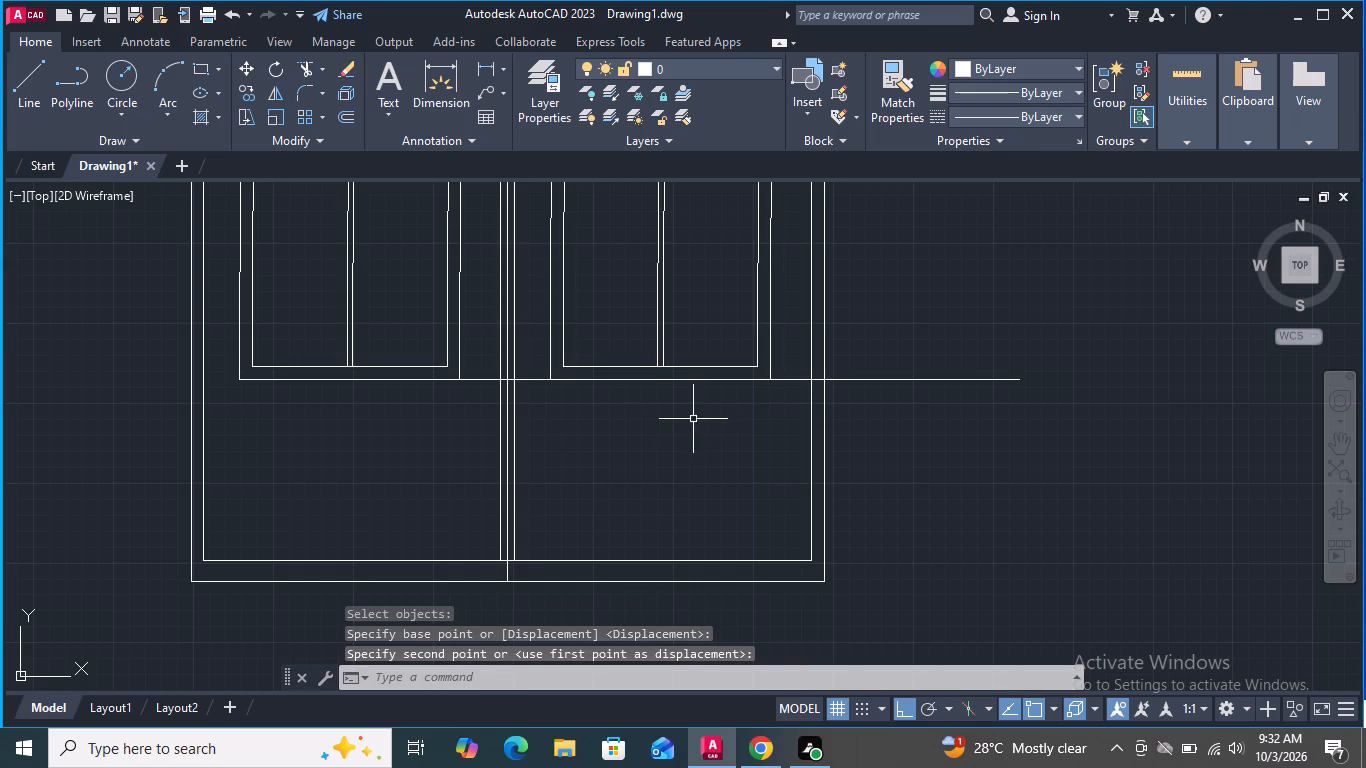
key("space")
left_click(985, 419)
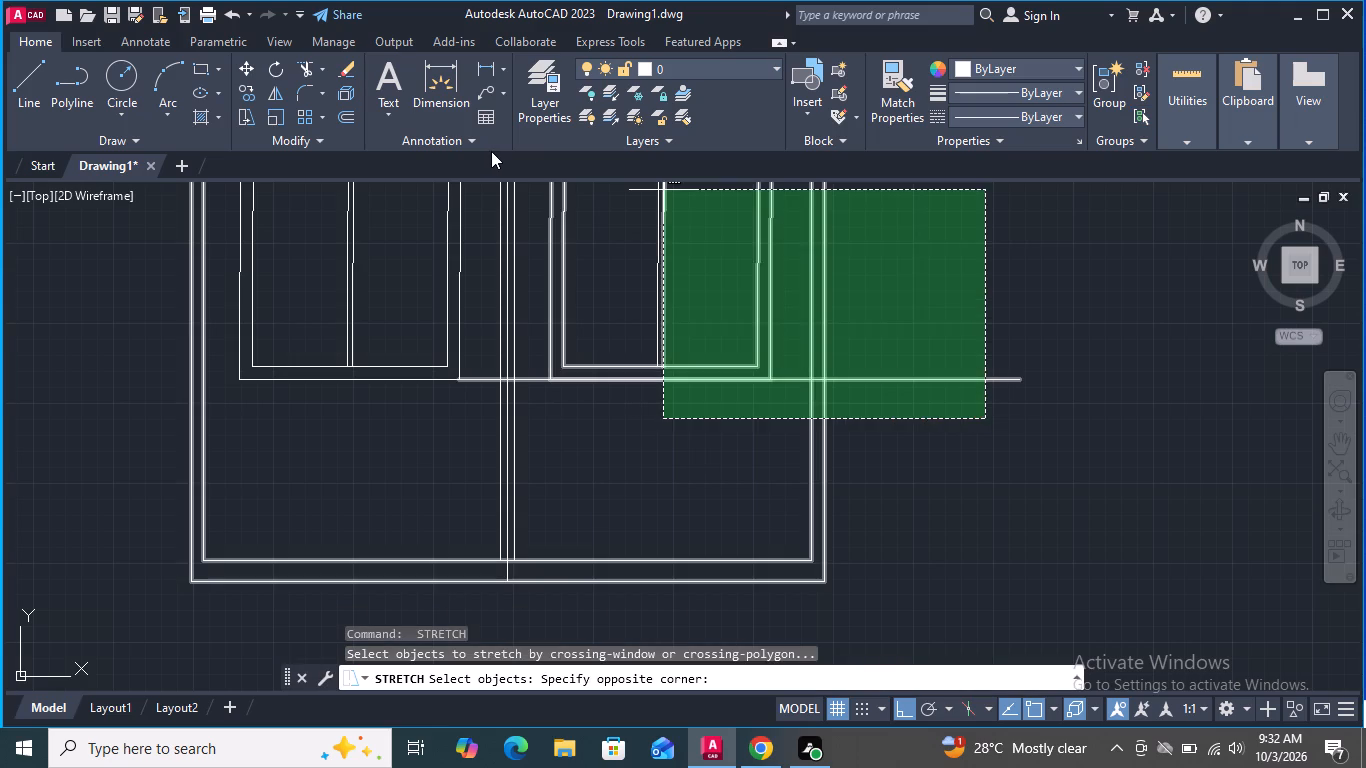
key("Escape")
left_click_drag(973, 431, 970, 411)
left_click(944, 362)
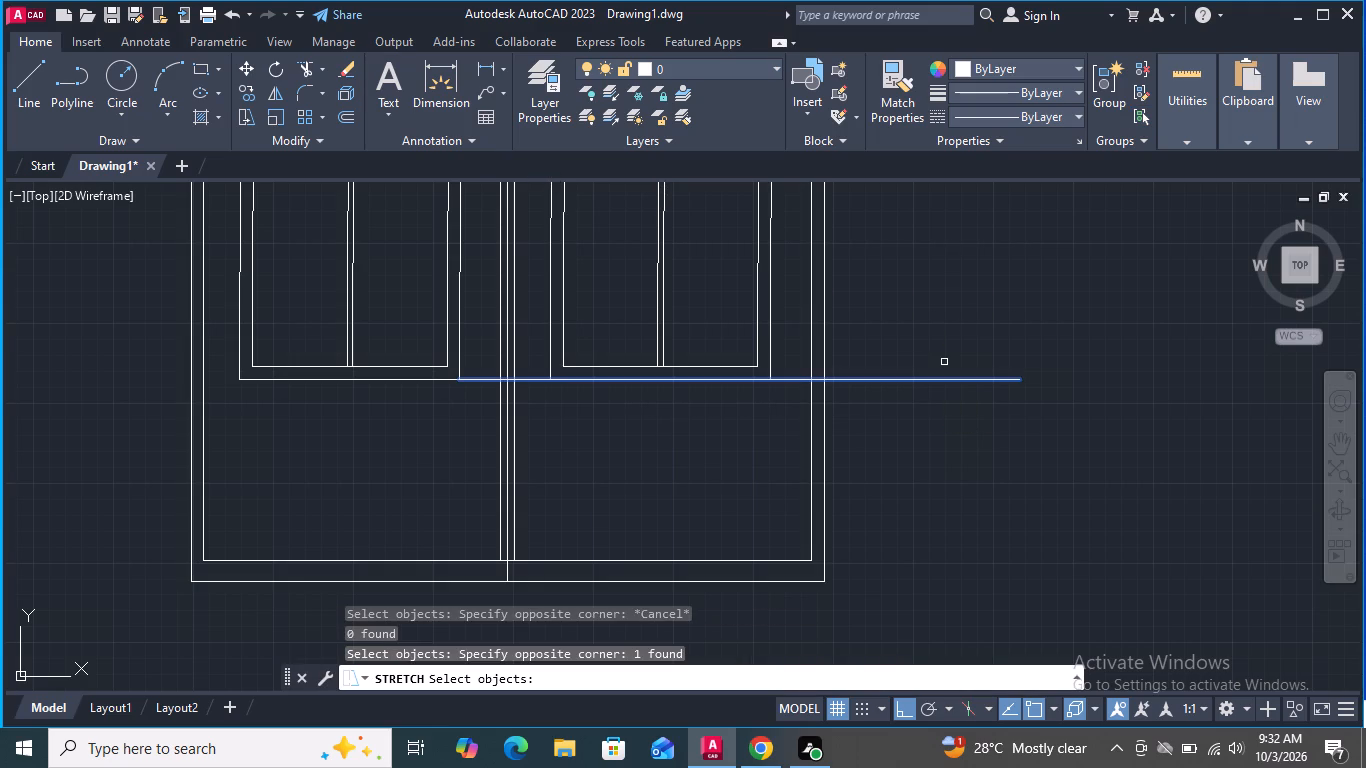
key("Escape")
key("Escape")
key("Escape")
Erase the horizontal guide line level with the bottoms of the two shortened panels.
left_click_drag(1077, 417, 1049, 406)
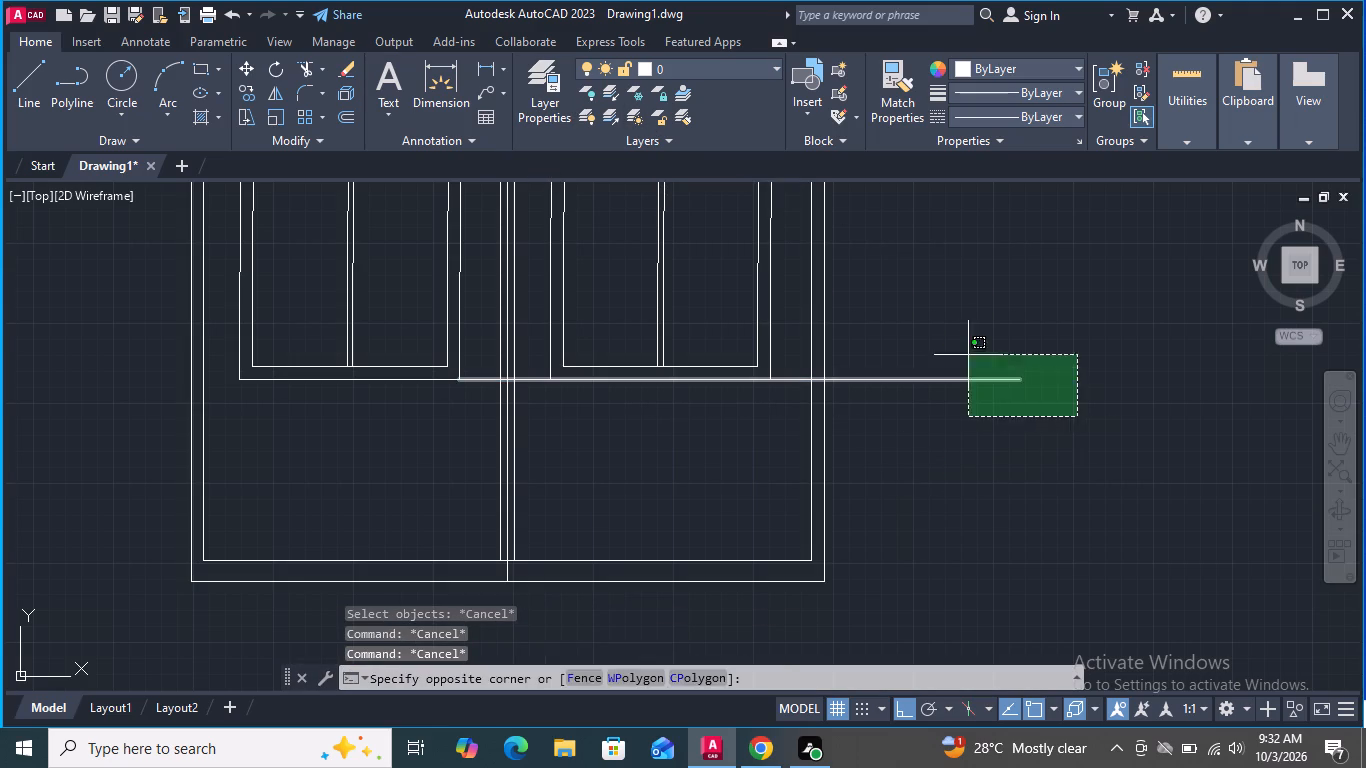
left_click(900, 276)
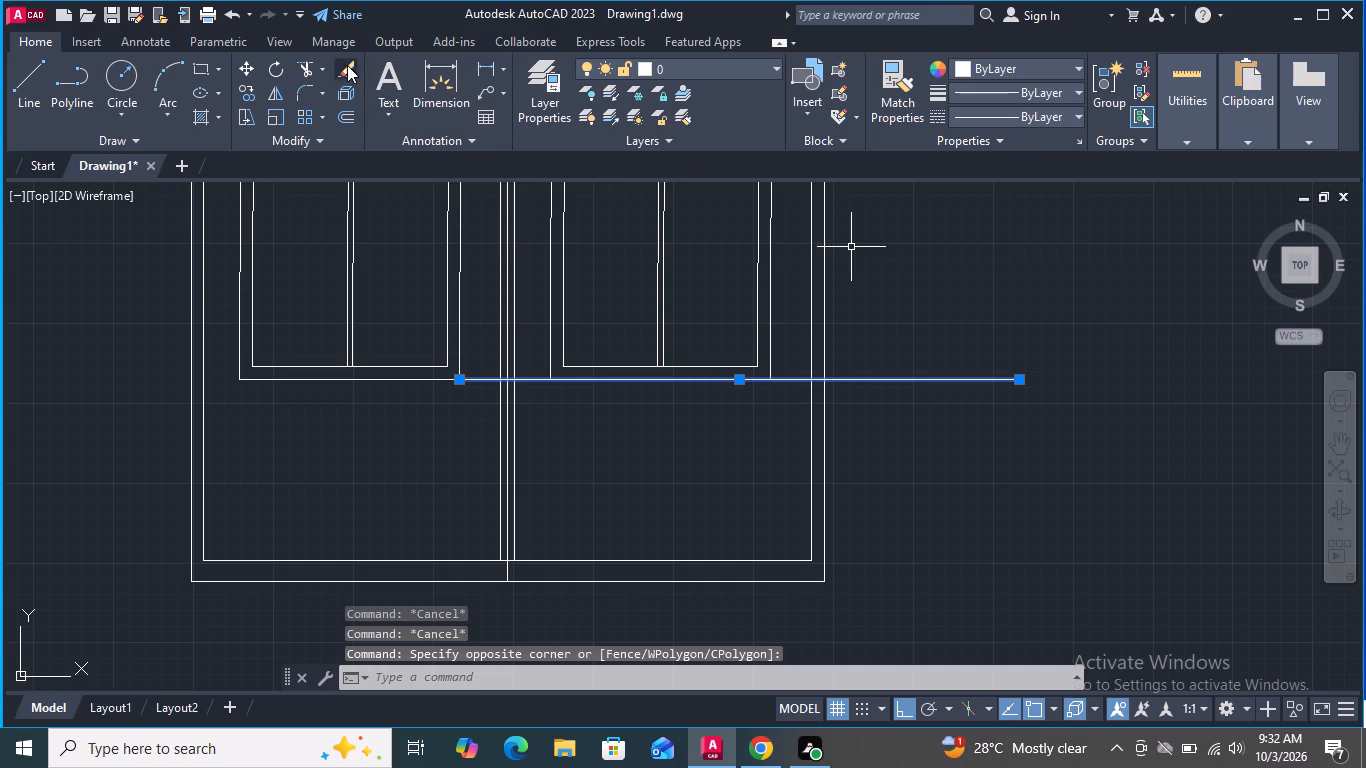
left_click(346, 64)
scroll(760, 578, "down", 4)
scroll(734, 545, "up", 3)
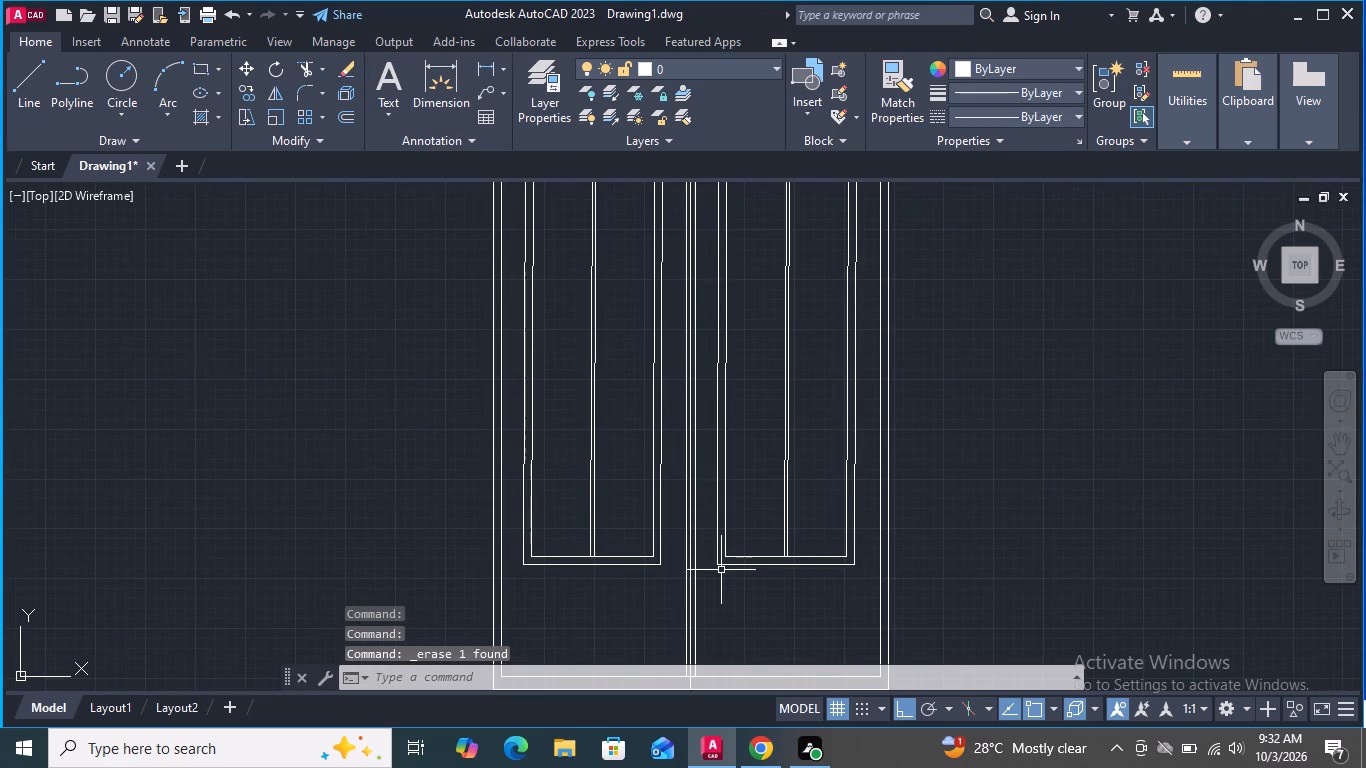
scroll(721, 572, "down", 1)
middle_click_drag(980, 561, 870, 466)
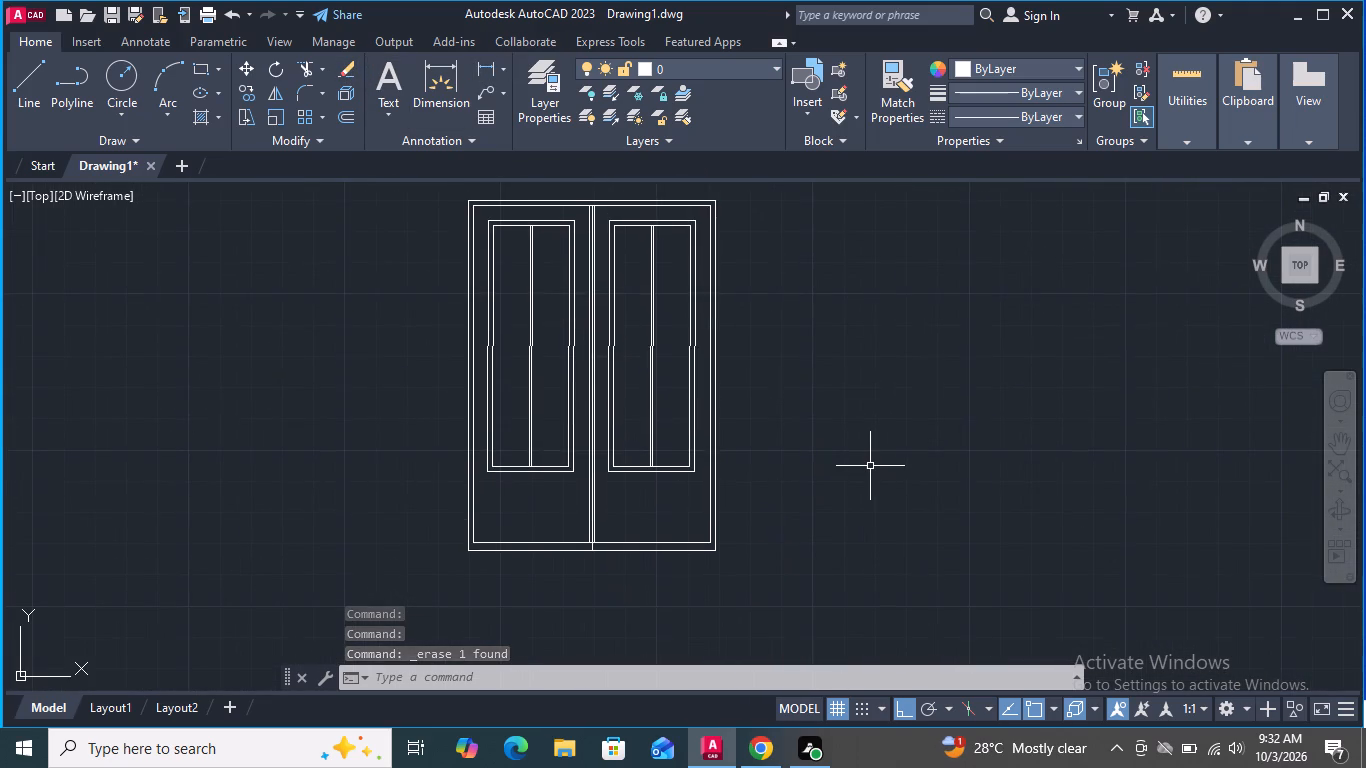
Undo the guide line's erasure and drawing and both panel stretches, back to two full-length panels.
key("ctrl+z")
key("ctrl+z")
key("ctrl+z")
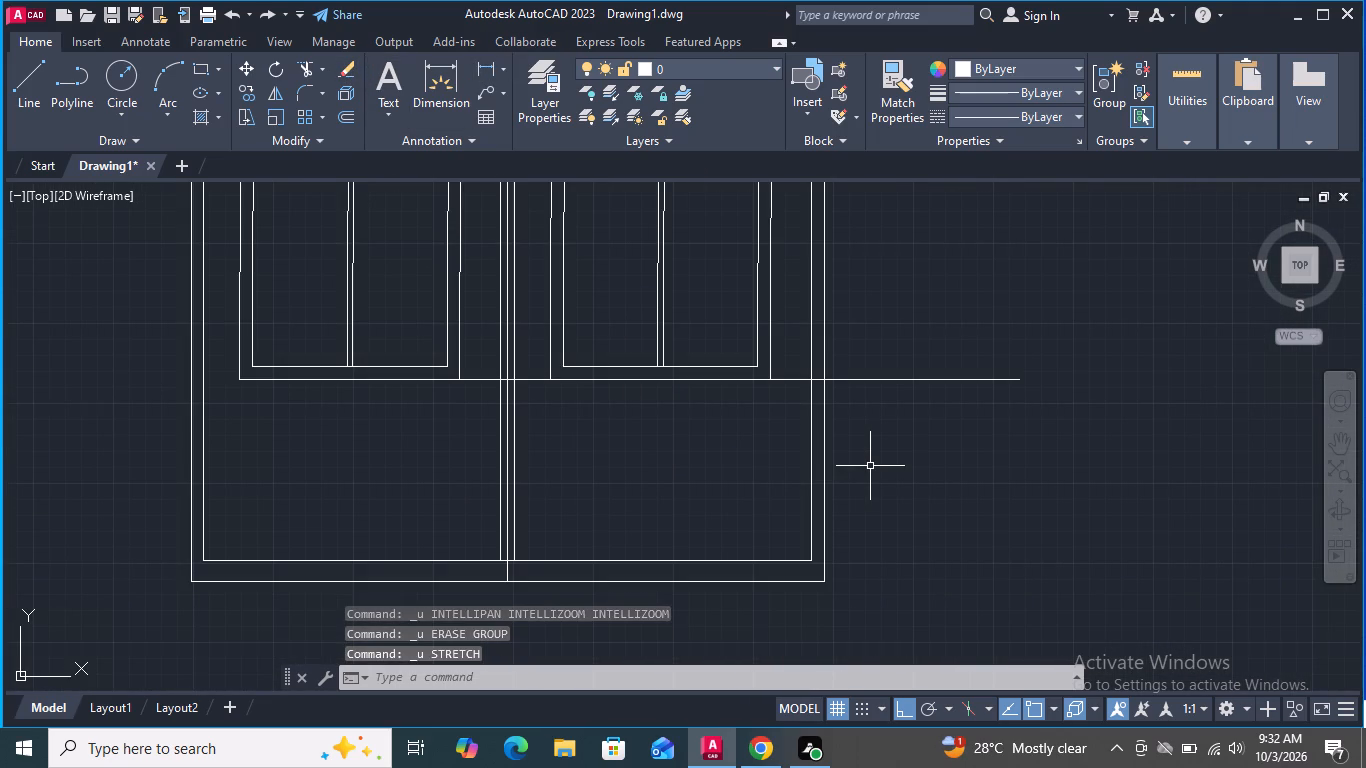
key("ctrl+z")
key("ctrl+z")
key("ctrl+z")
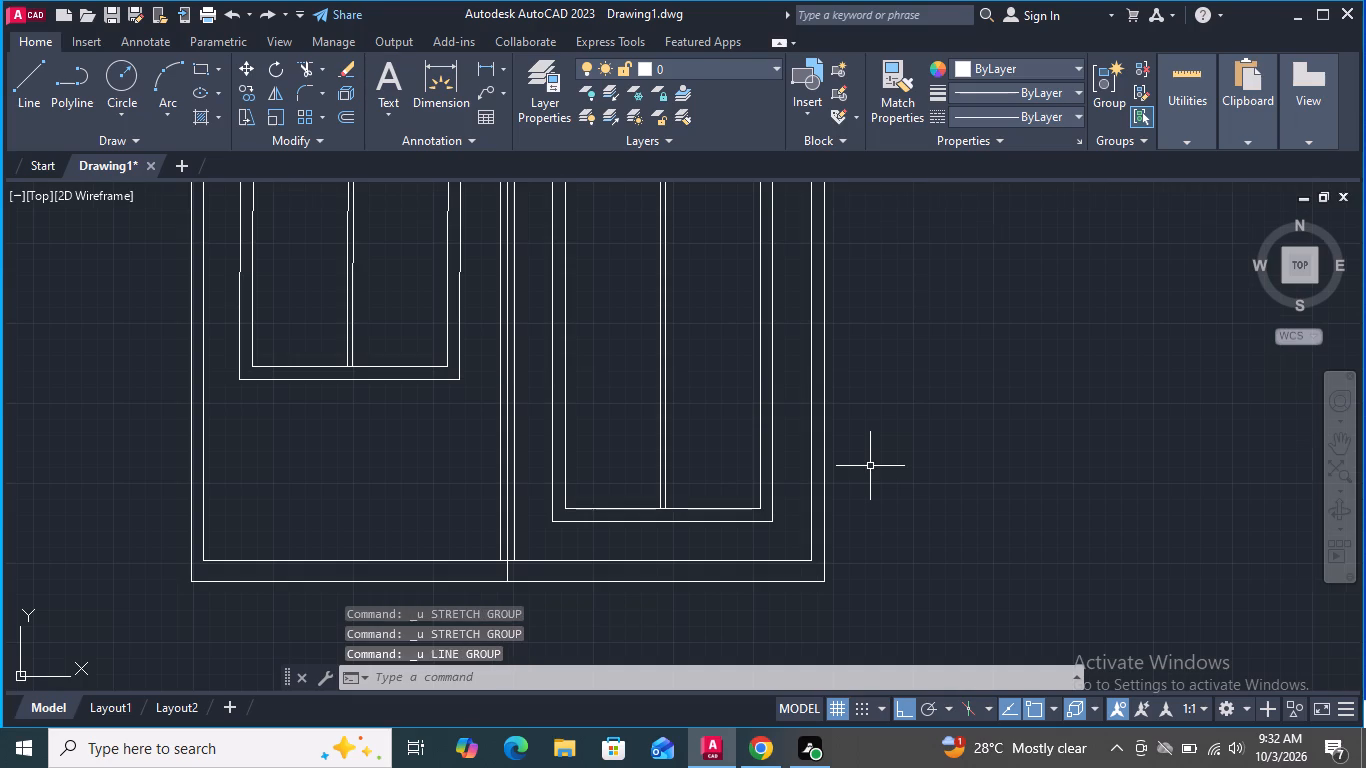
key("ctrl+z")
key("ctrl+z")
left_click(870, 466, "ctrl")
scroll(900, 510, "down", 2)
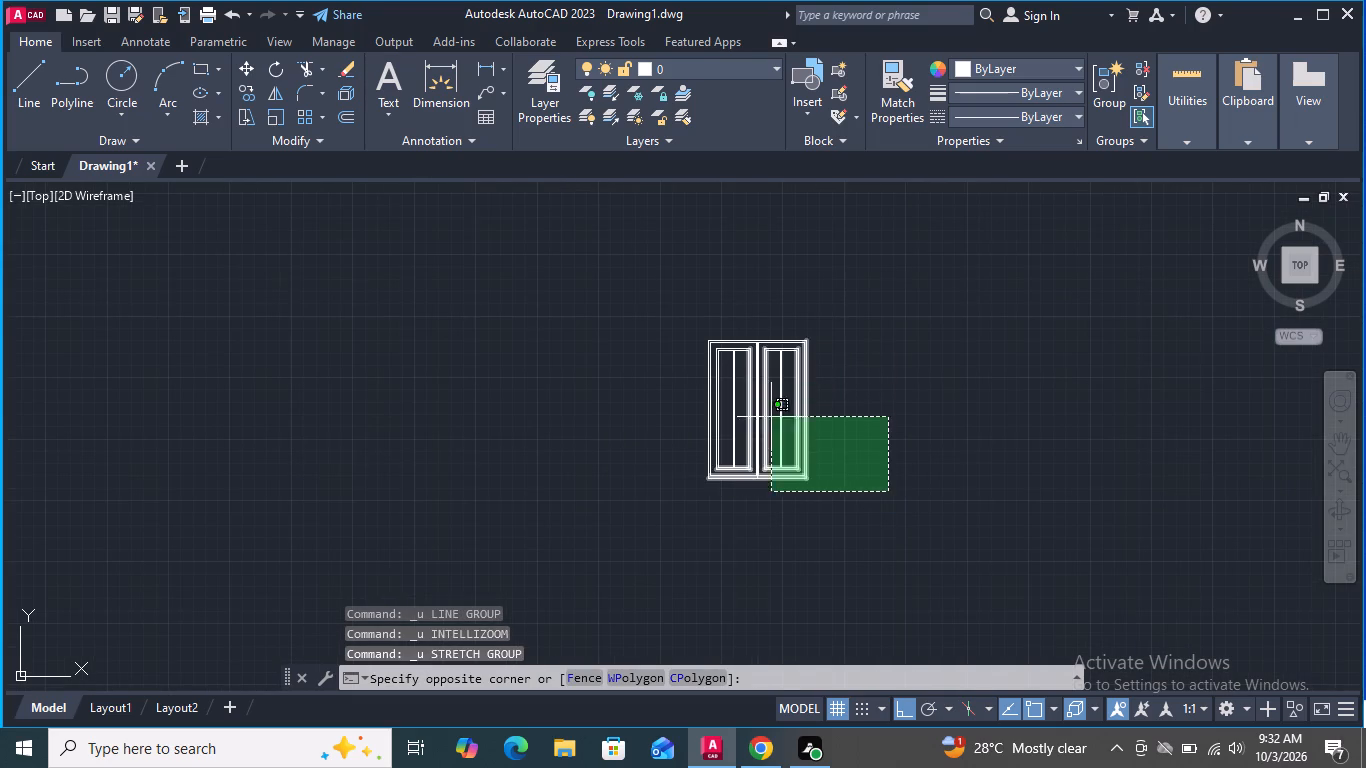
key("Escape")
Examine the right panel's double outline and central bar at its bottom edge and top corner within the frame.
scroll(808, 473, "up", 2)
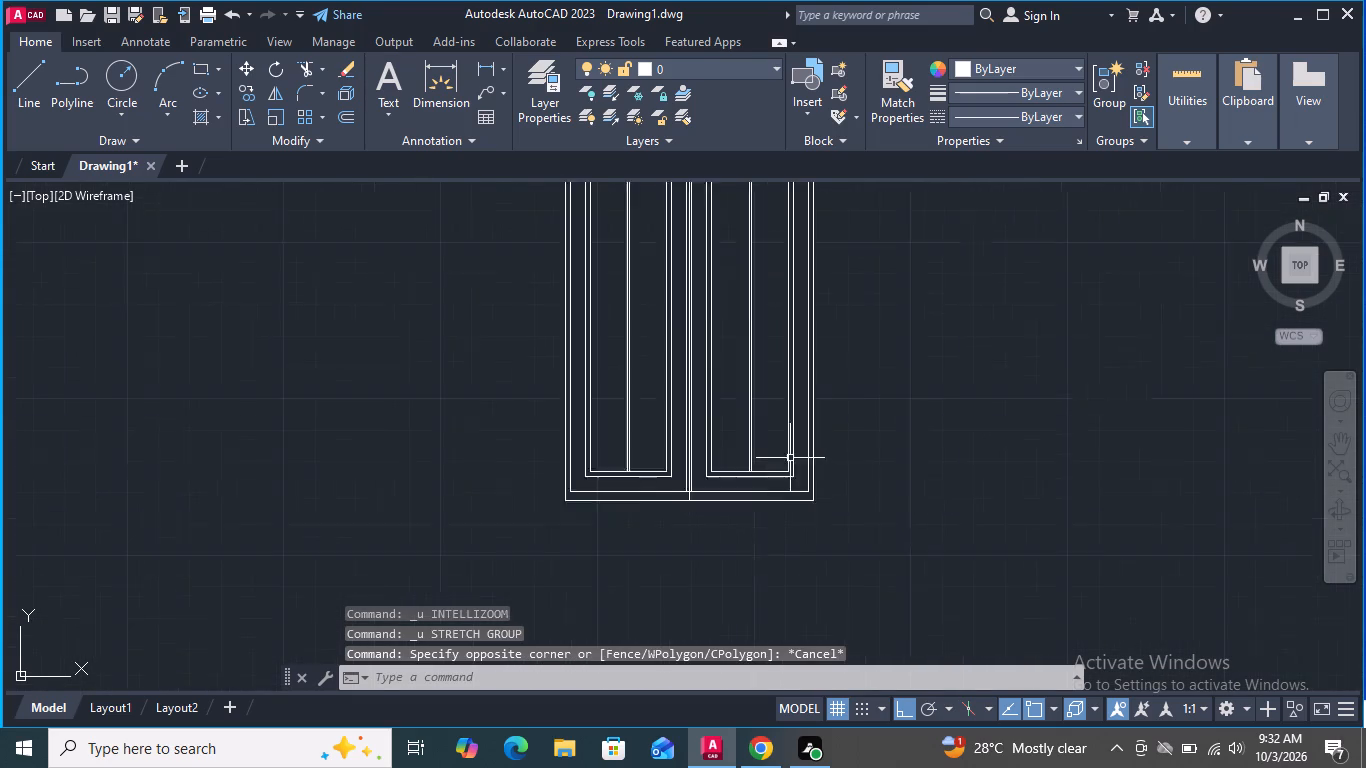
scroll(790, 458, "up", 1)
left_click(808, 492)
left_click_drag(650, 387, 656, 402)
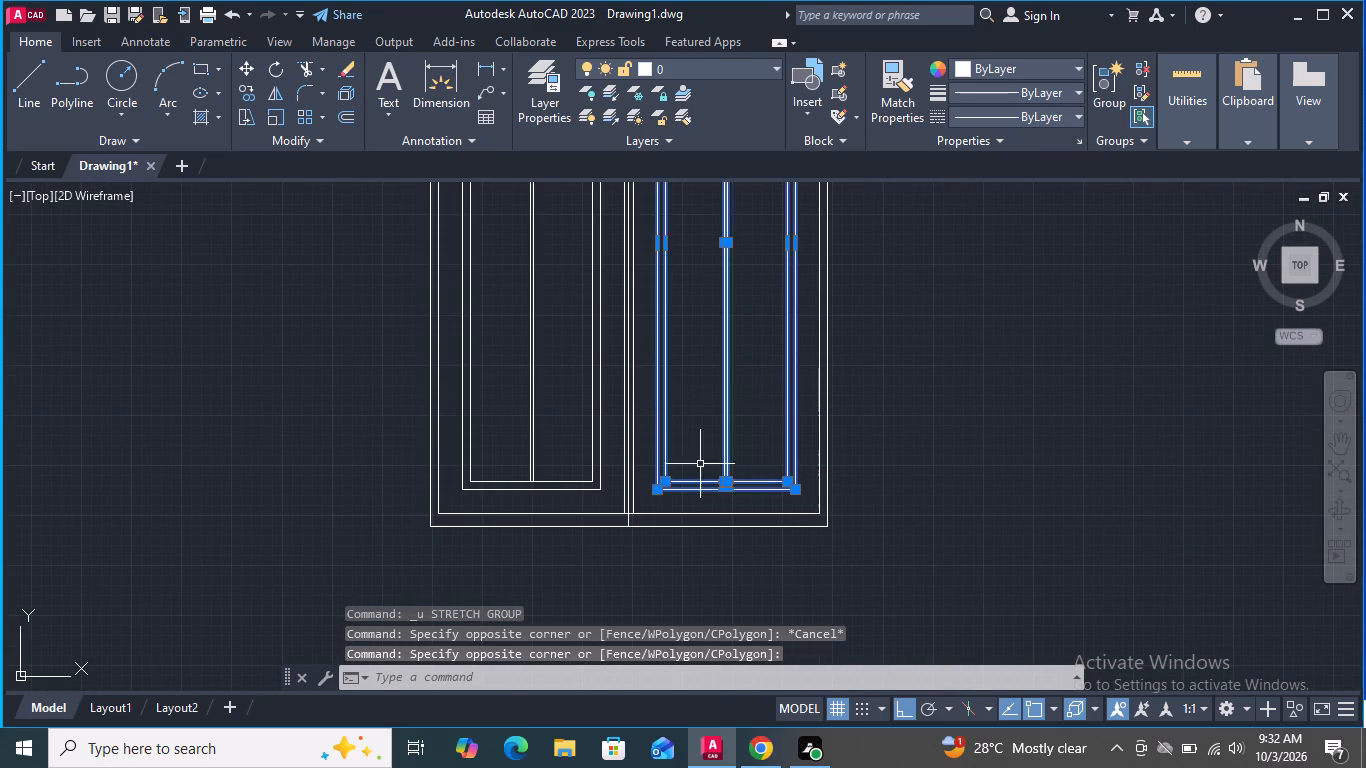
scroll(748, 596, "down", 2)
scroll(769, 360, "up", 5)
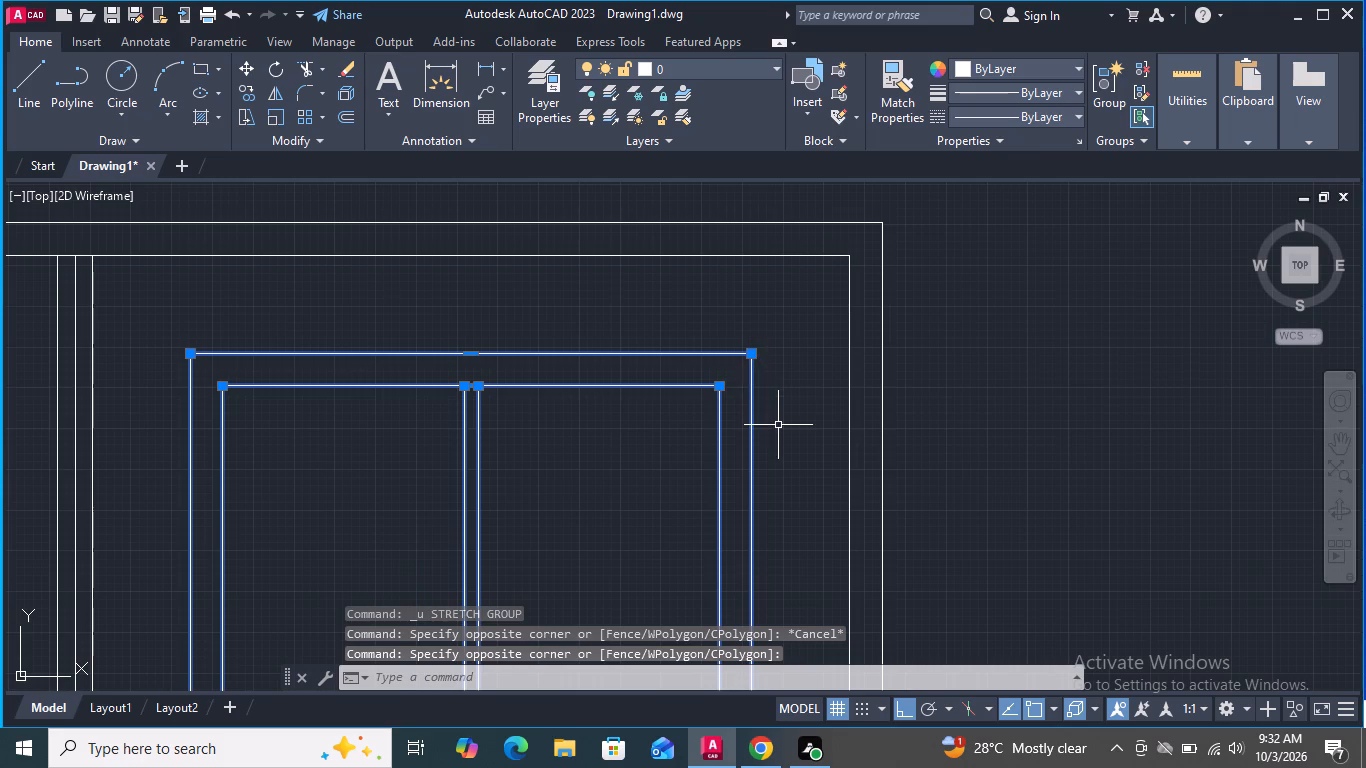
scroll(766, 325, "down", 4)
scroll(813, 420, "down", 2)
middle_click_drag(858, 494, 714, 449)
scroll(642, 425, "up", 3)
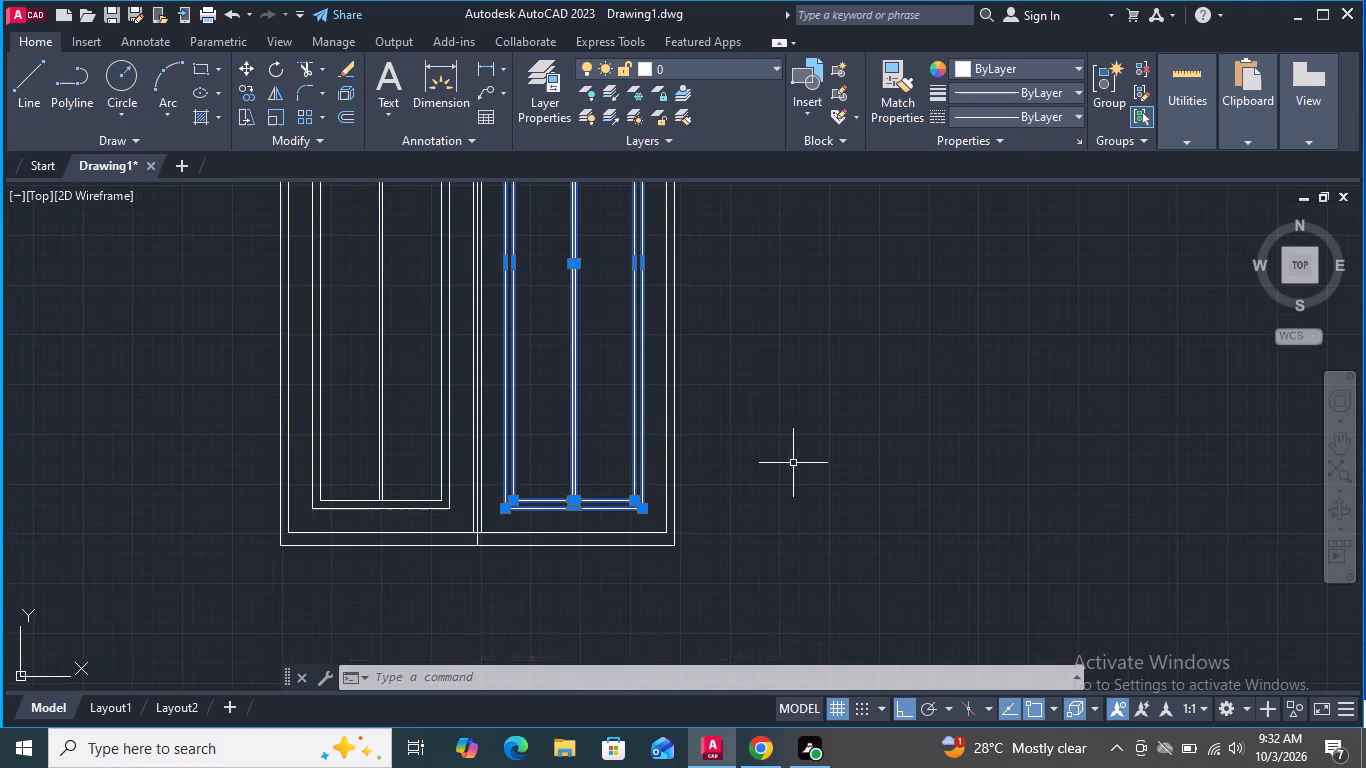
key("Escape")
scroll(770, 502, "down", 1)
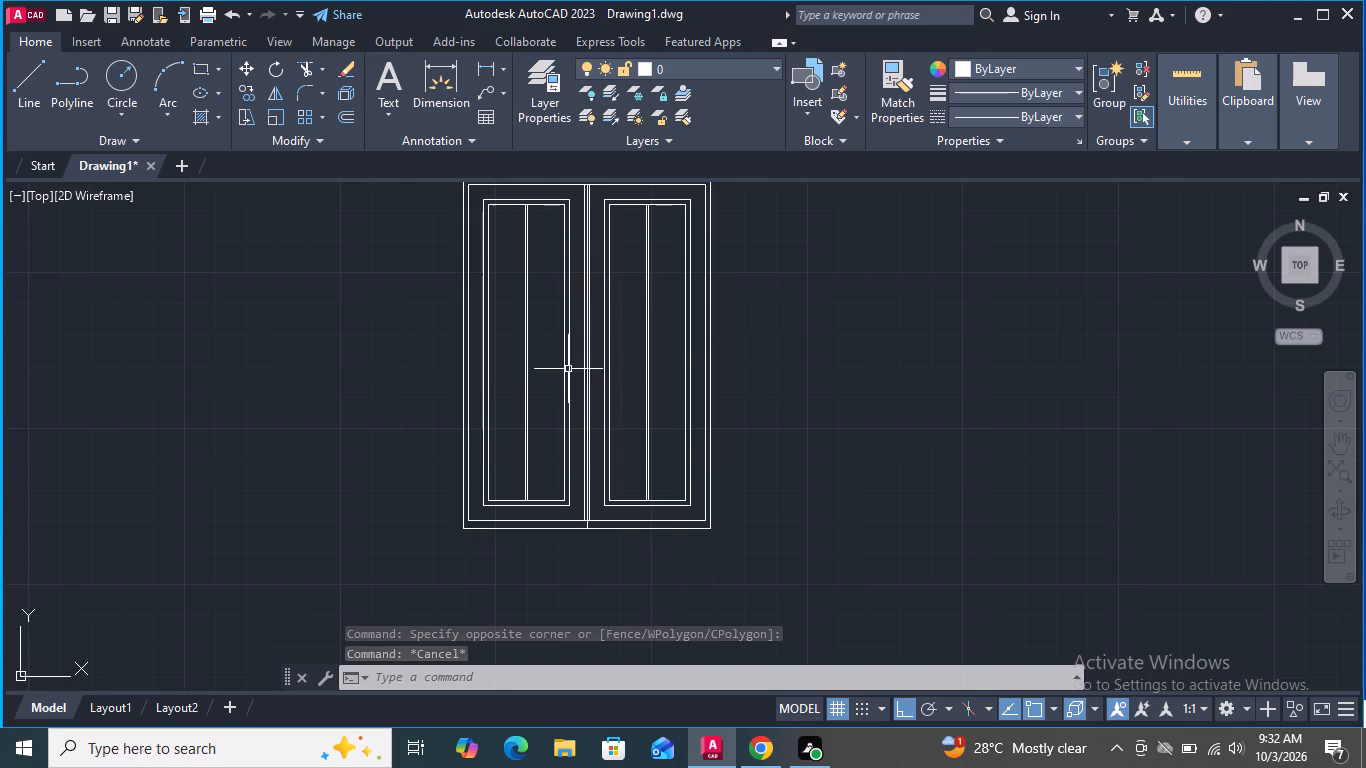
scroll(671, 477, "up", 2)
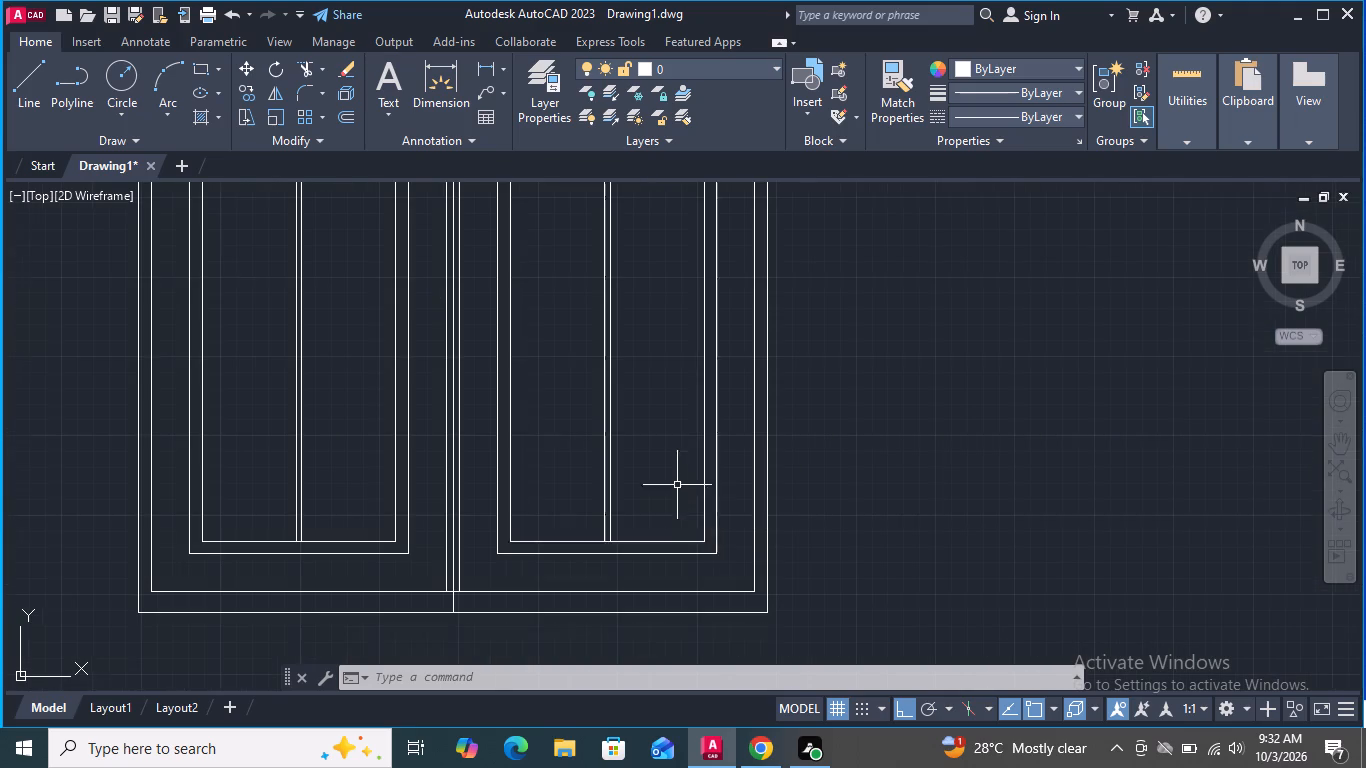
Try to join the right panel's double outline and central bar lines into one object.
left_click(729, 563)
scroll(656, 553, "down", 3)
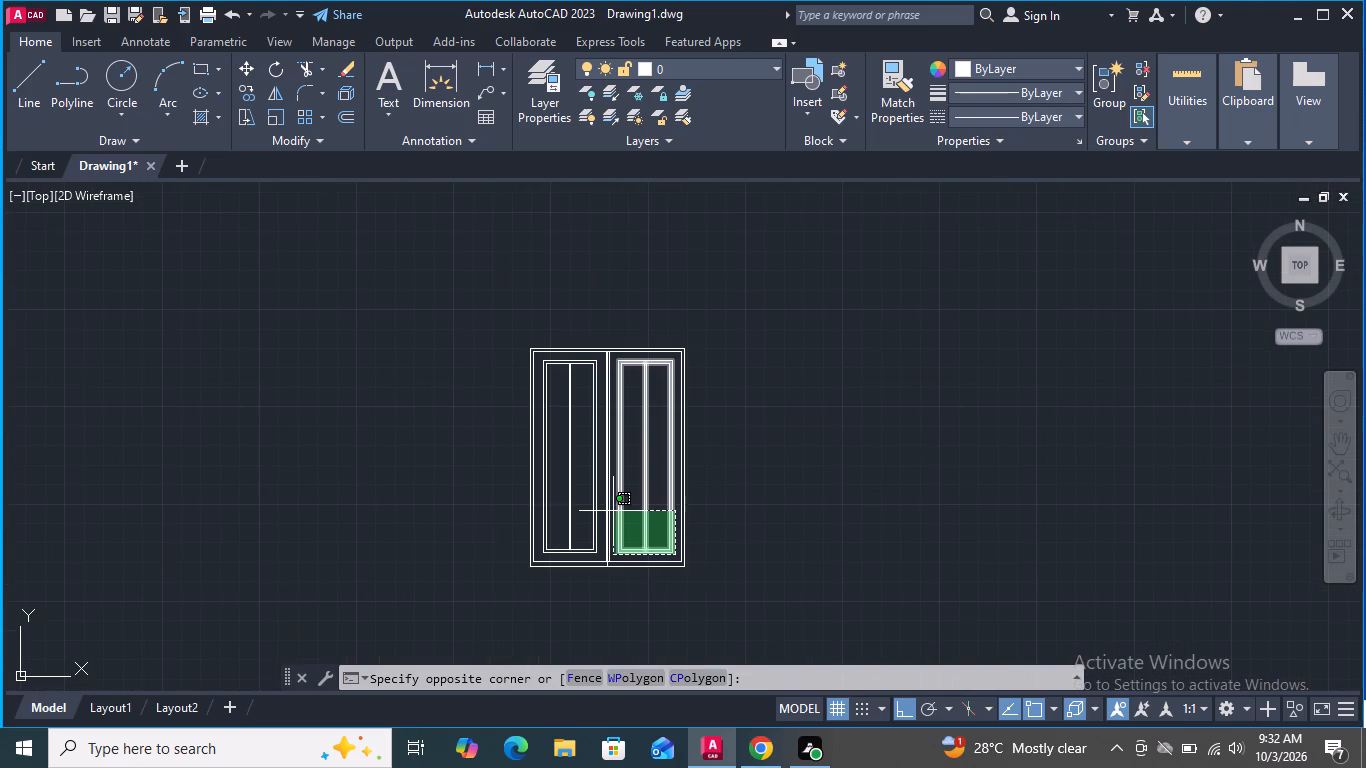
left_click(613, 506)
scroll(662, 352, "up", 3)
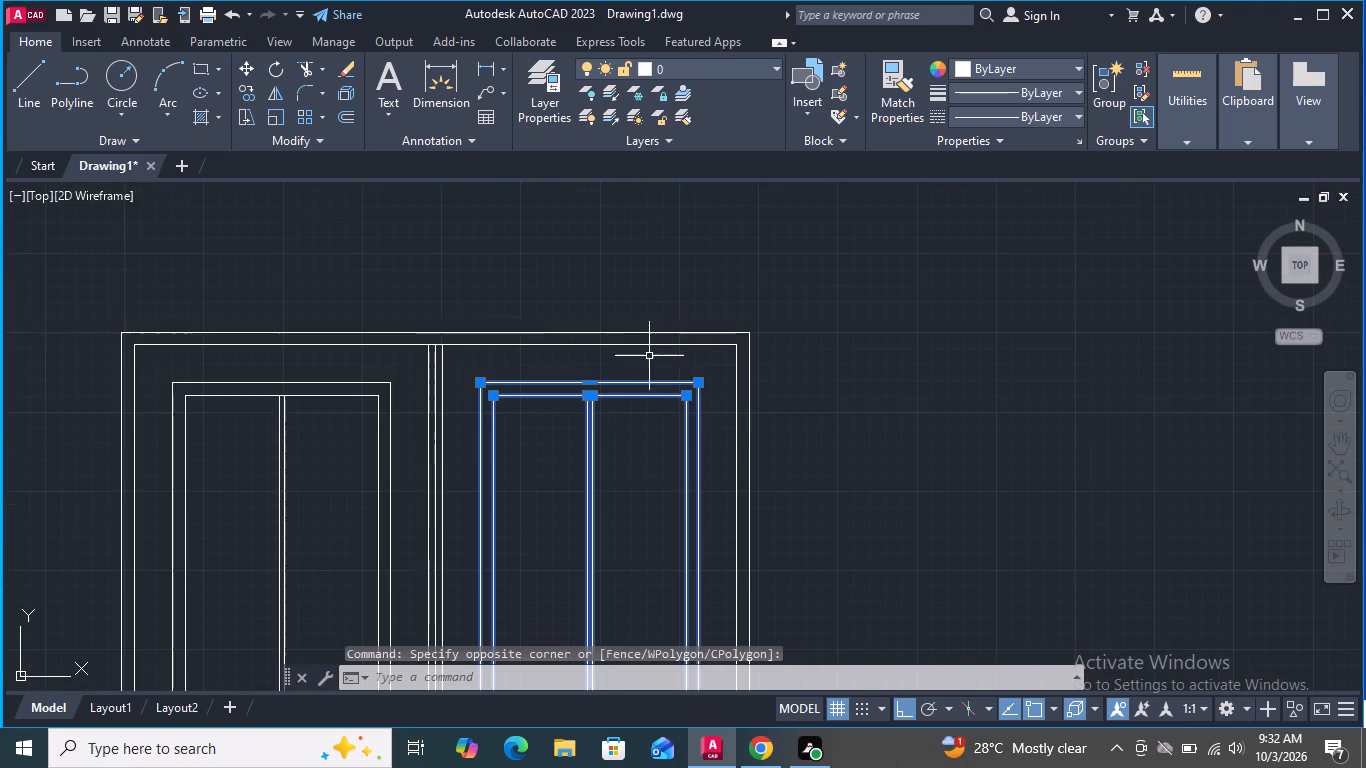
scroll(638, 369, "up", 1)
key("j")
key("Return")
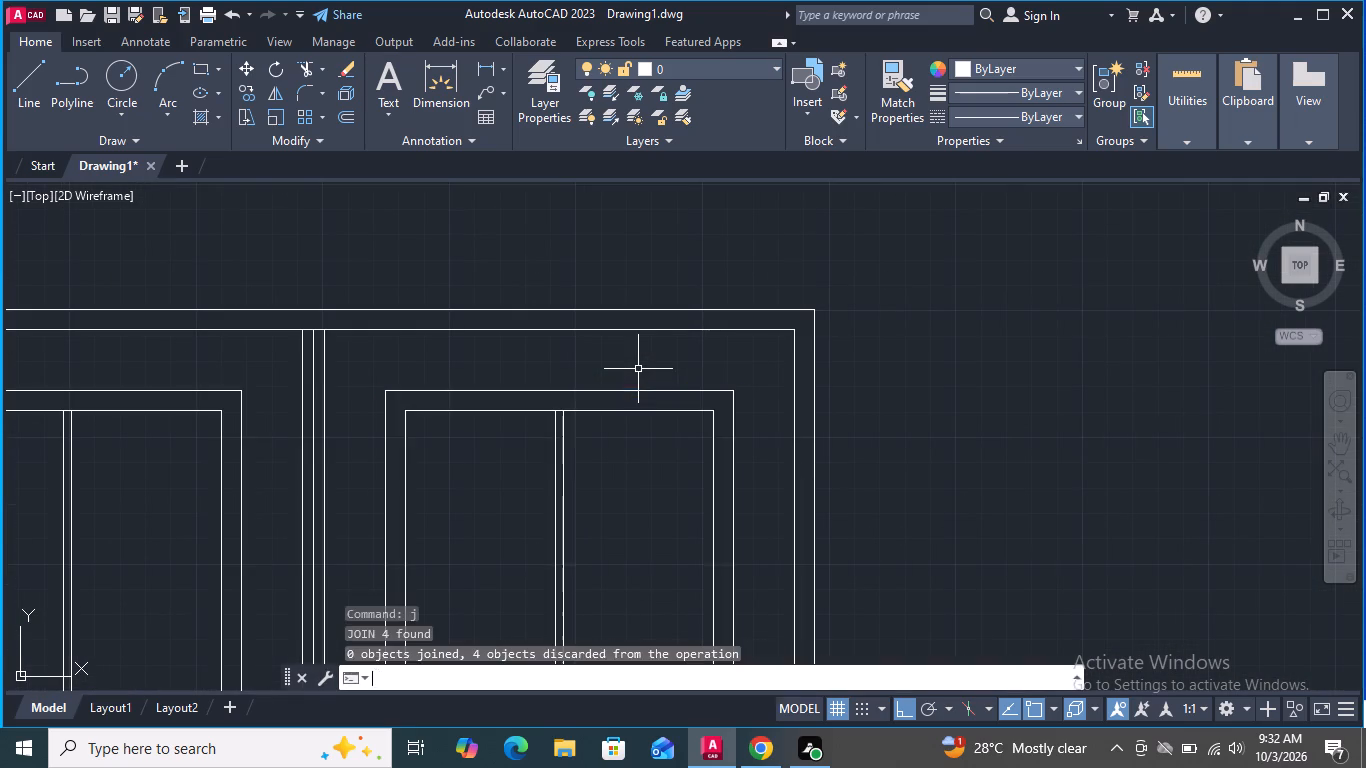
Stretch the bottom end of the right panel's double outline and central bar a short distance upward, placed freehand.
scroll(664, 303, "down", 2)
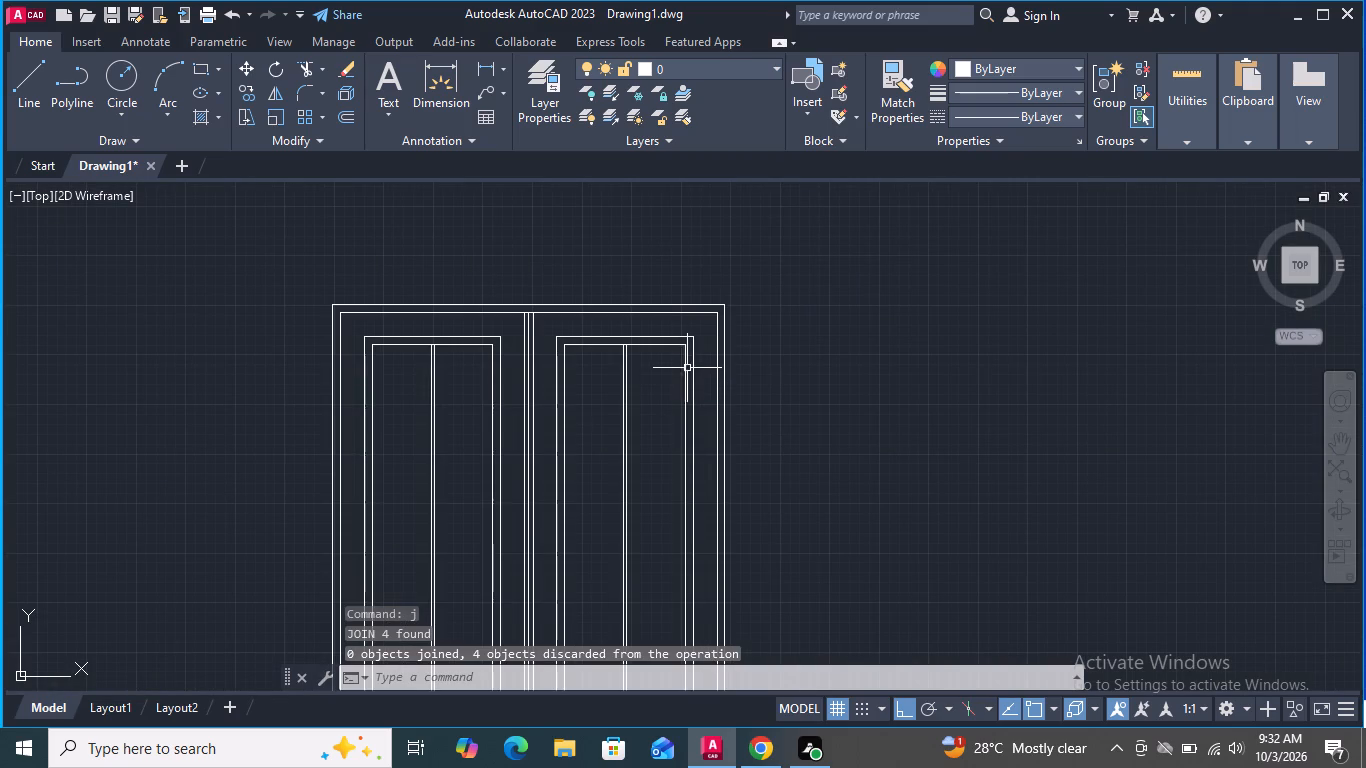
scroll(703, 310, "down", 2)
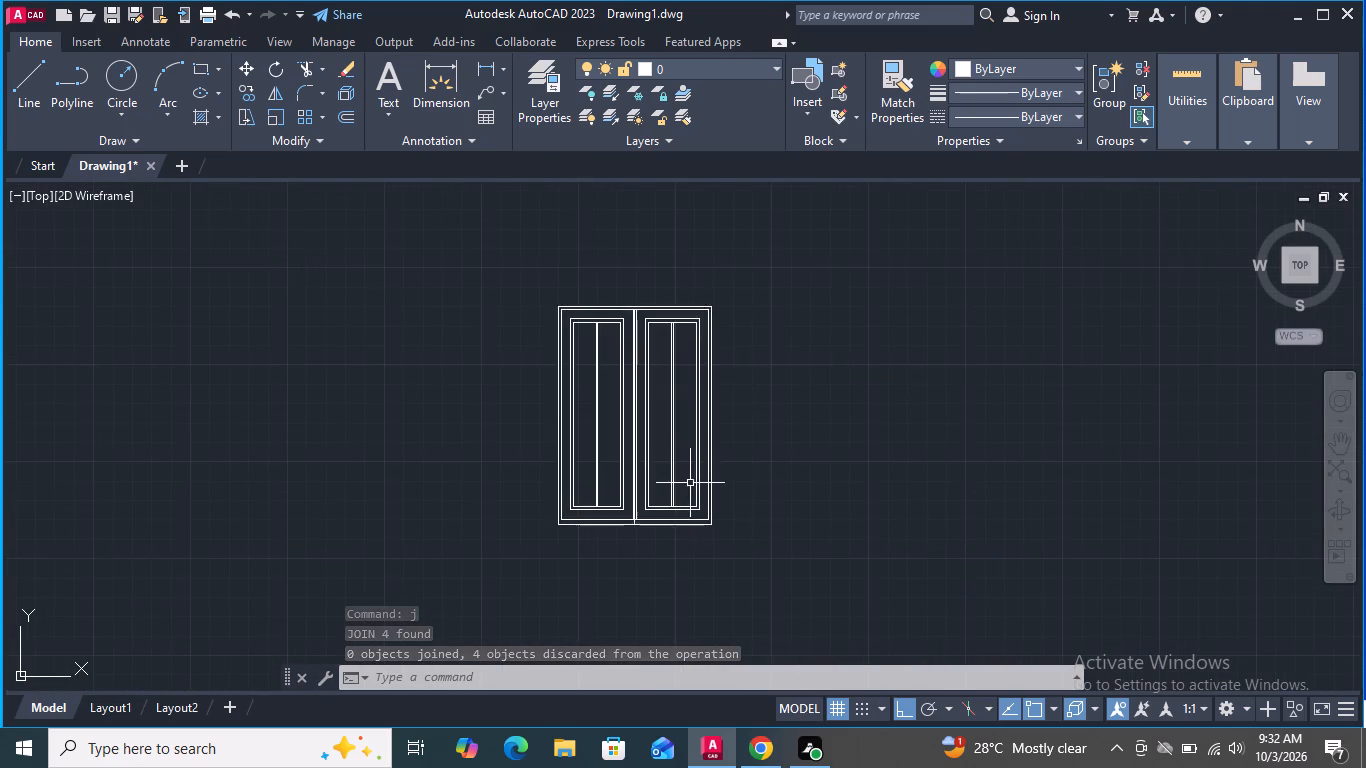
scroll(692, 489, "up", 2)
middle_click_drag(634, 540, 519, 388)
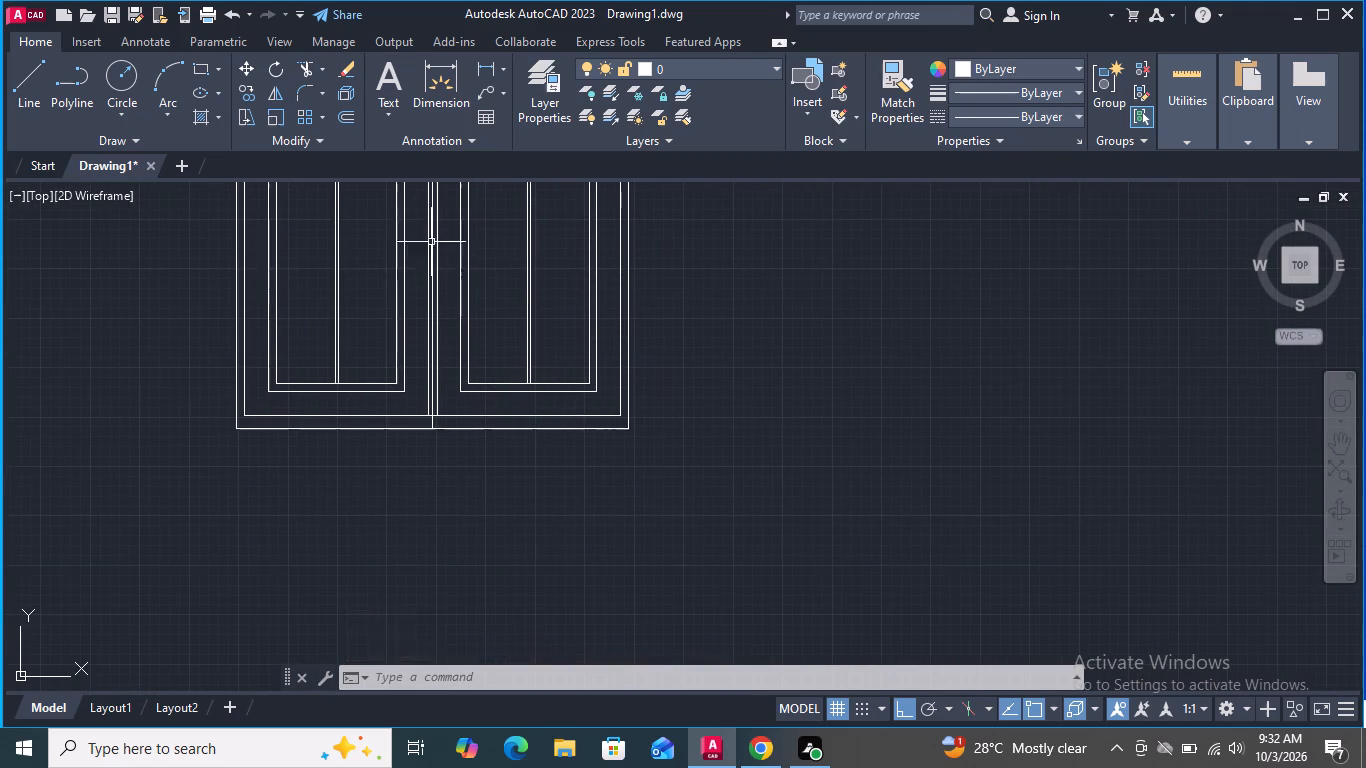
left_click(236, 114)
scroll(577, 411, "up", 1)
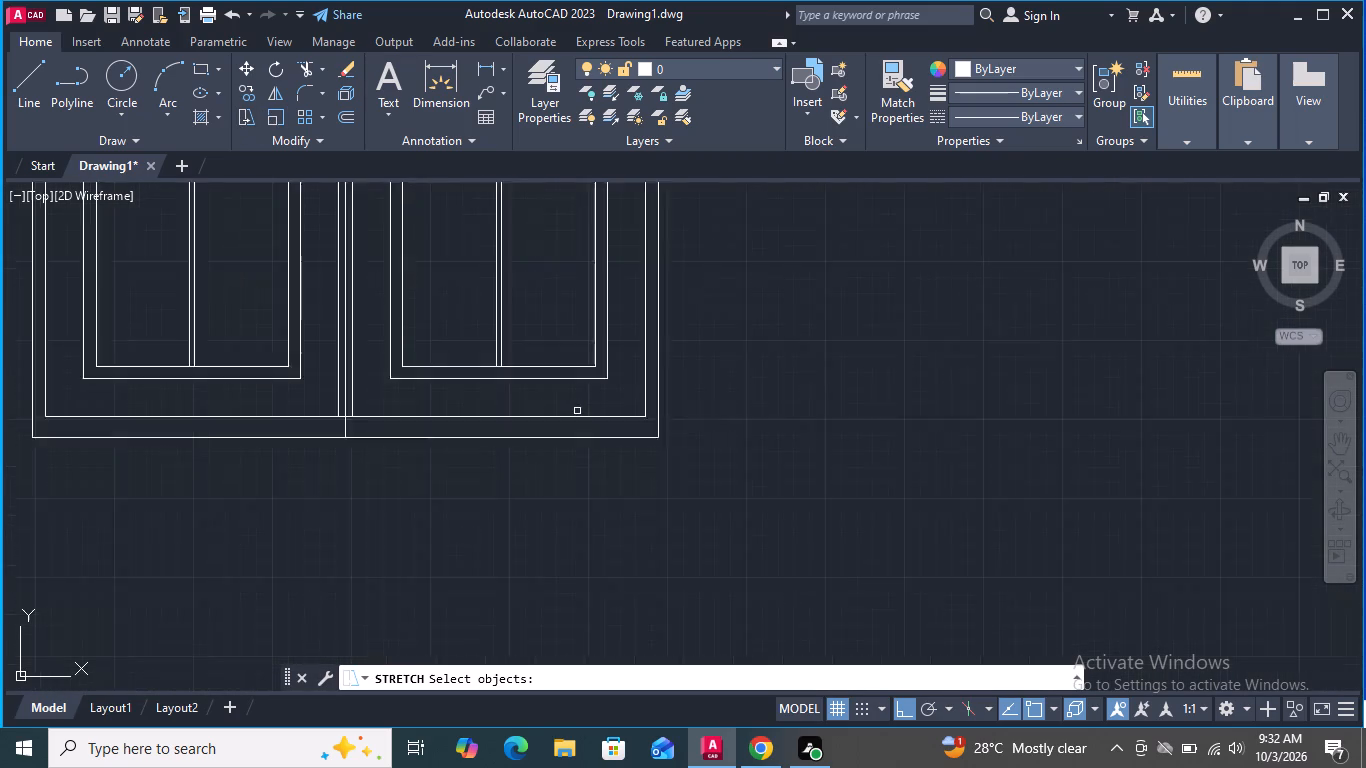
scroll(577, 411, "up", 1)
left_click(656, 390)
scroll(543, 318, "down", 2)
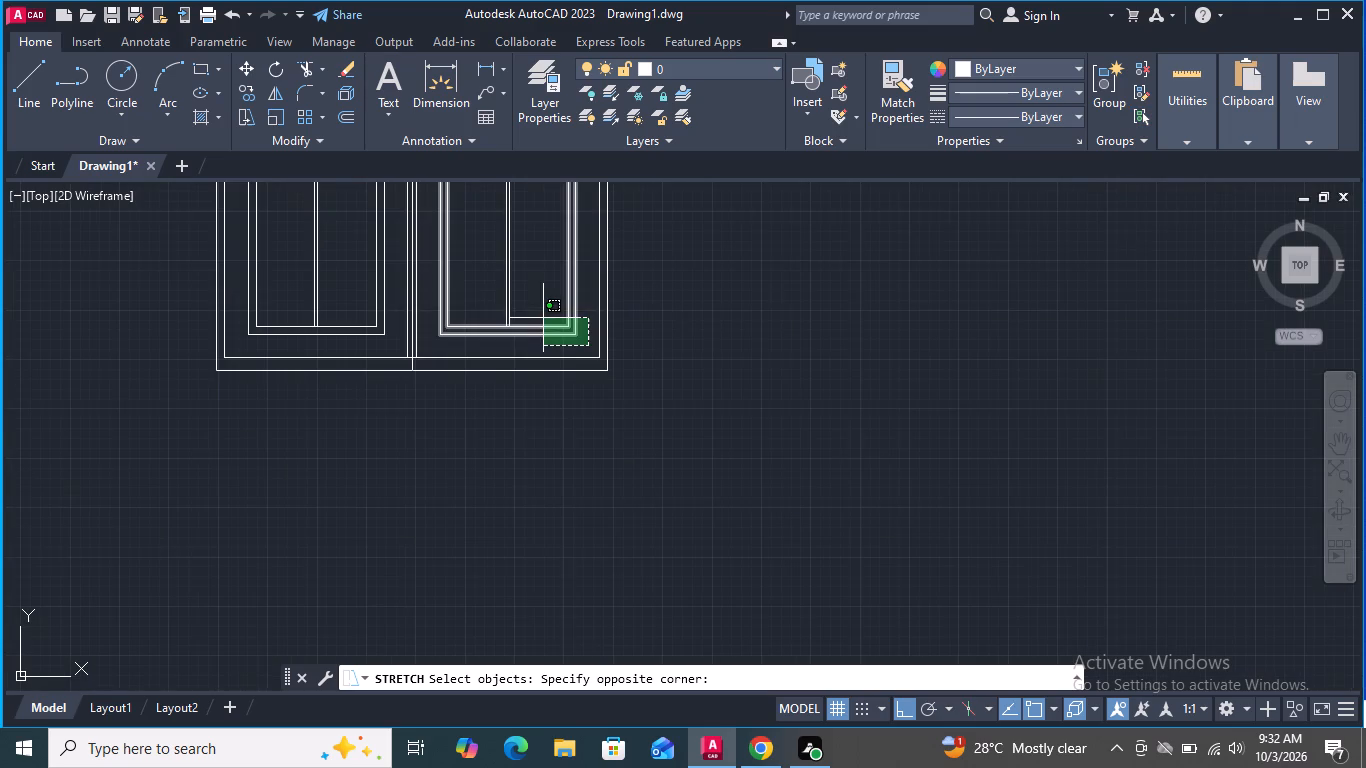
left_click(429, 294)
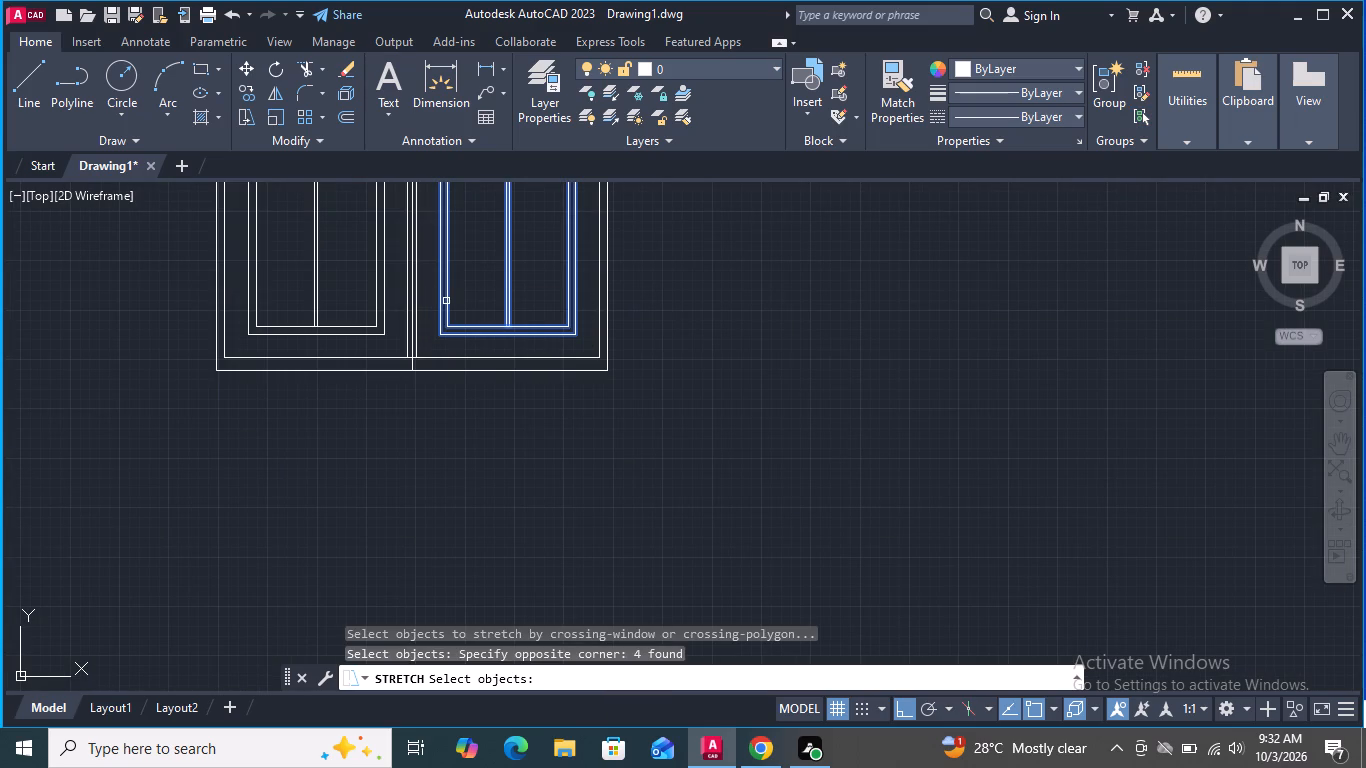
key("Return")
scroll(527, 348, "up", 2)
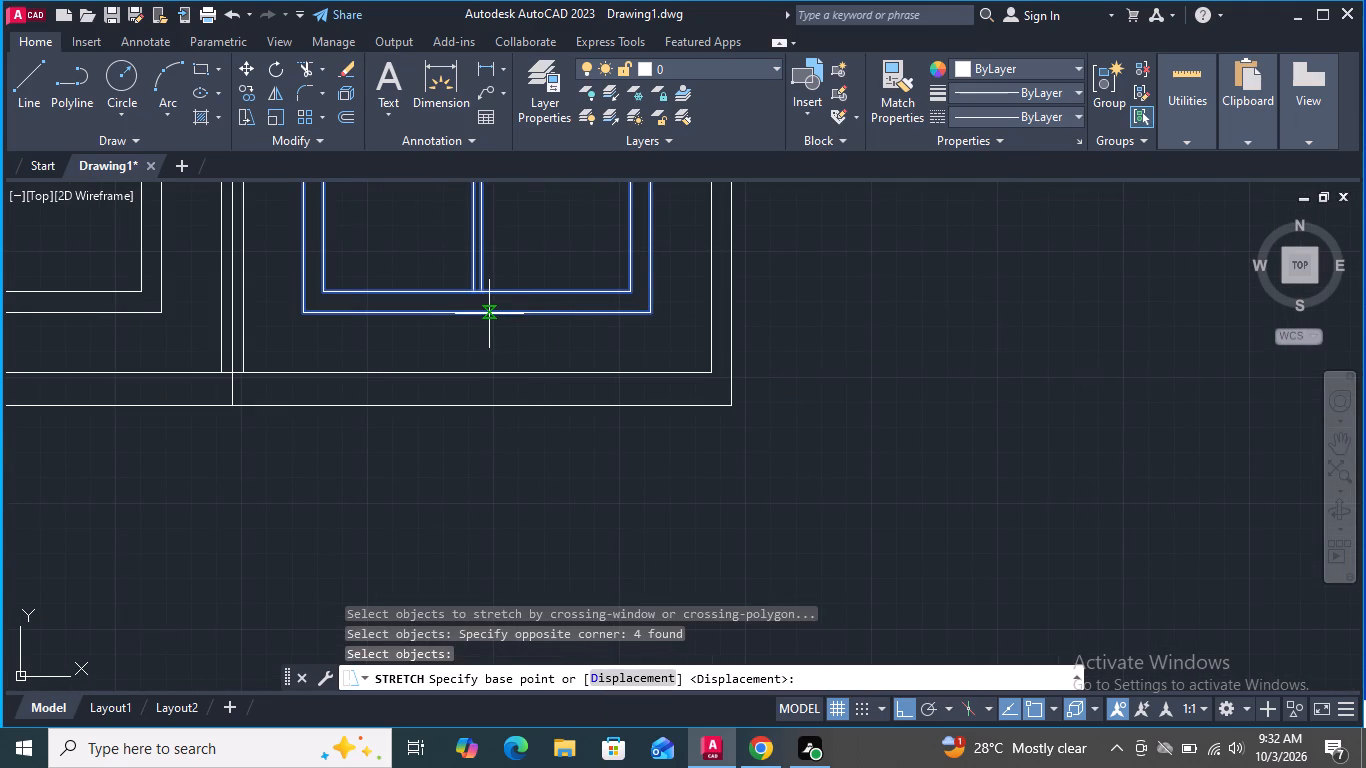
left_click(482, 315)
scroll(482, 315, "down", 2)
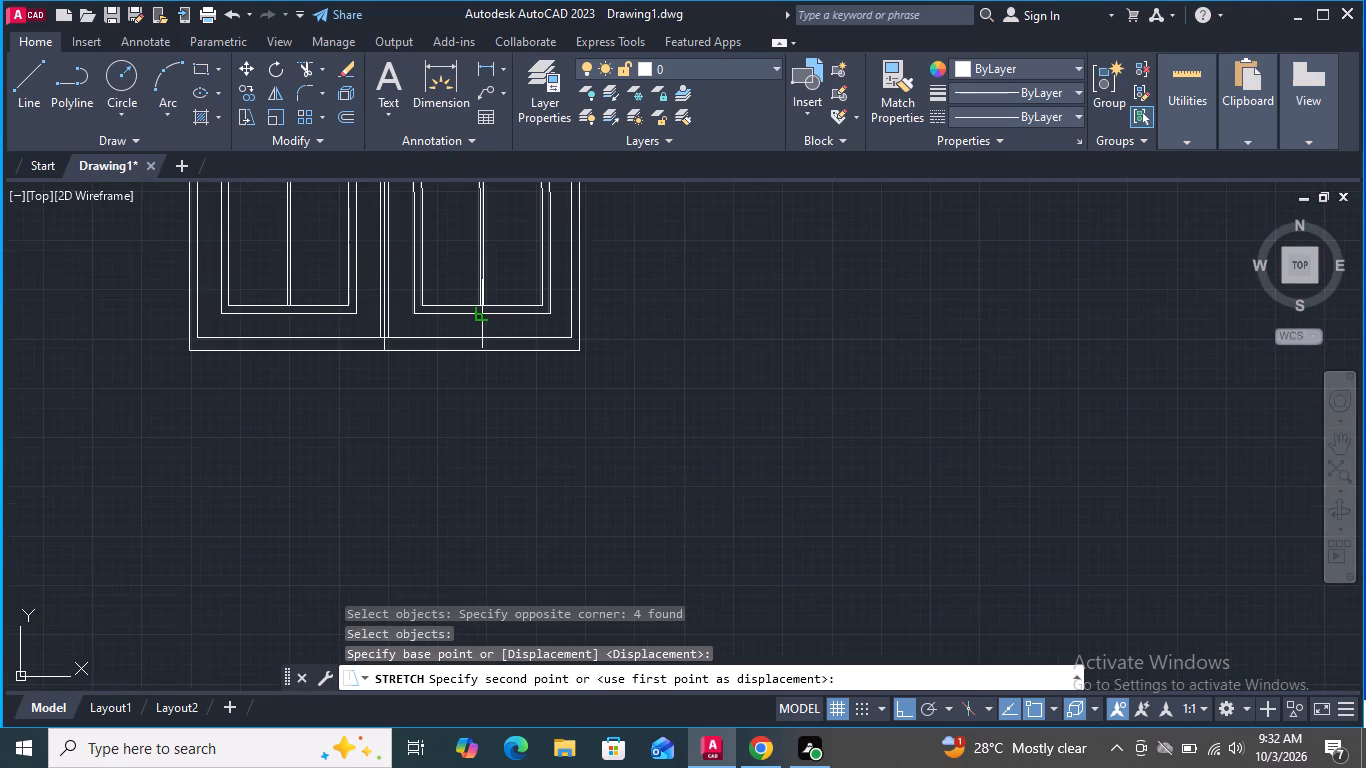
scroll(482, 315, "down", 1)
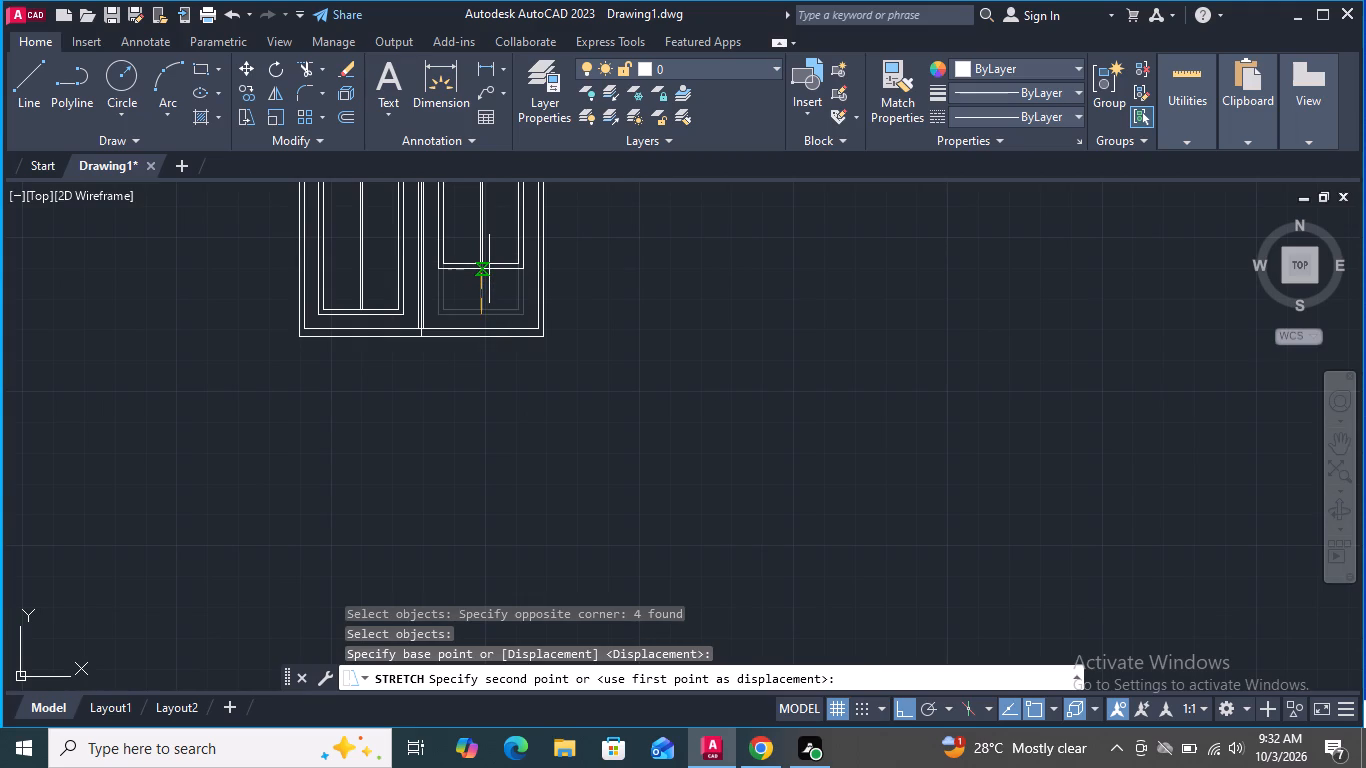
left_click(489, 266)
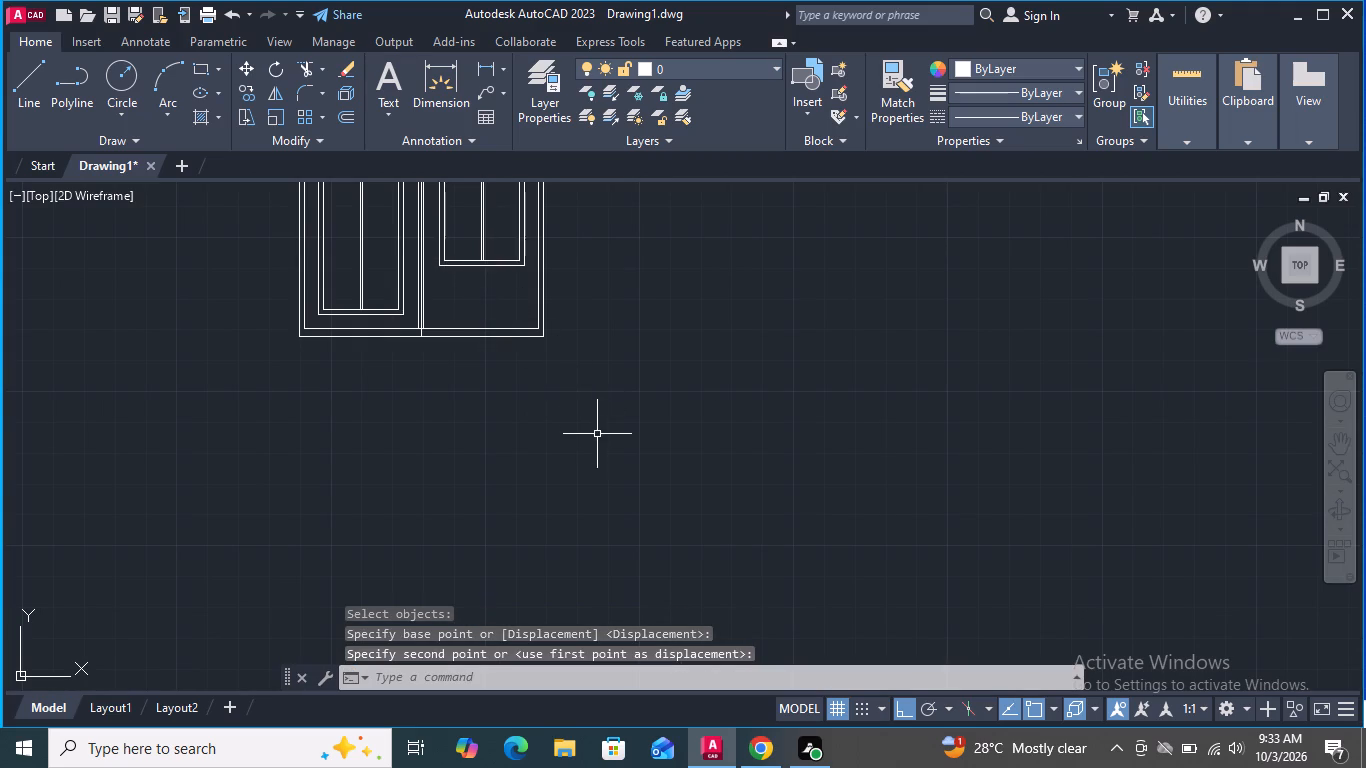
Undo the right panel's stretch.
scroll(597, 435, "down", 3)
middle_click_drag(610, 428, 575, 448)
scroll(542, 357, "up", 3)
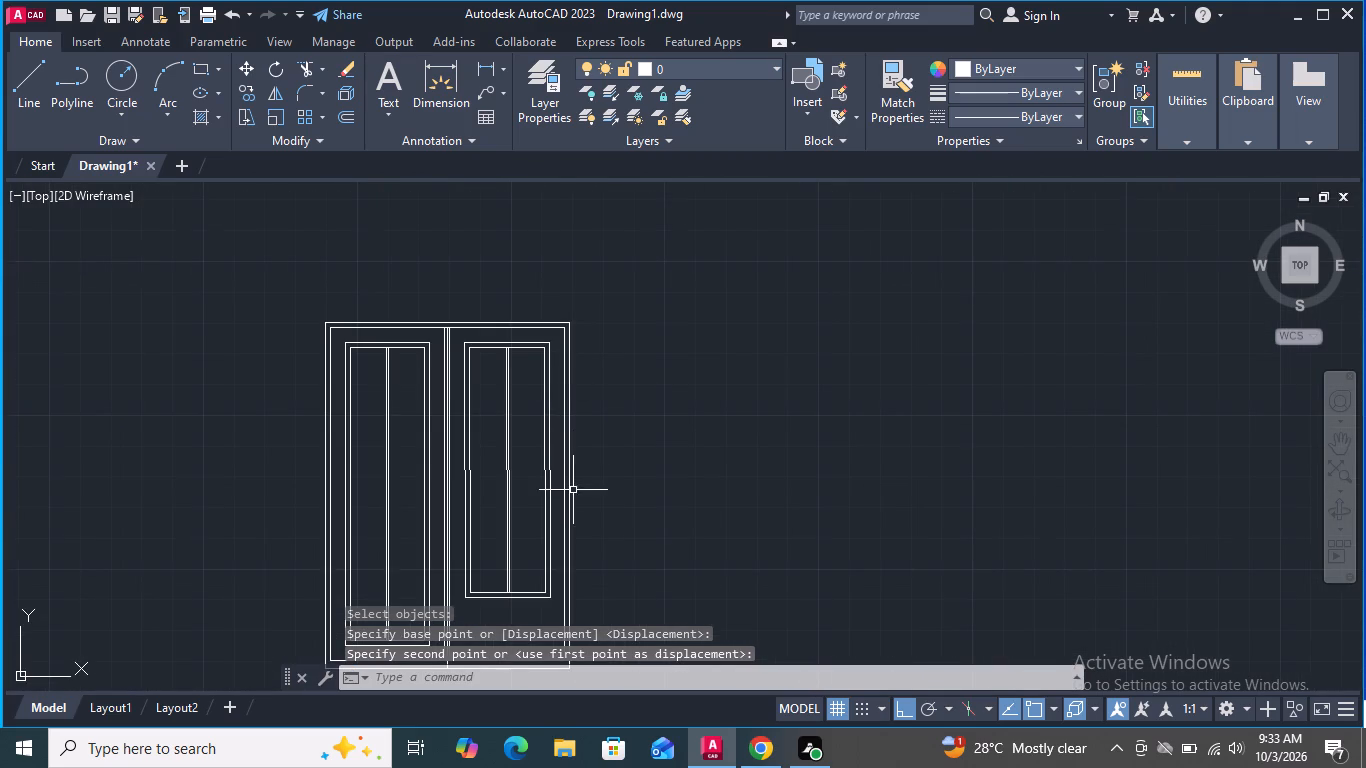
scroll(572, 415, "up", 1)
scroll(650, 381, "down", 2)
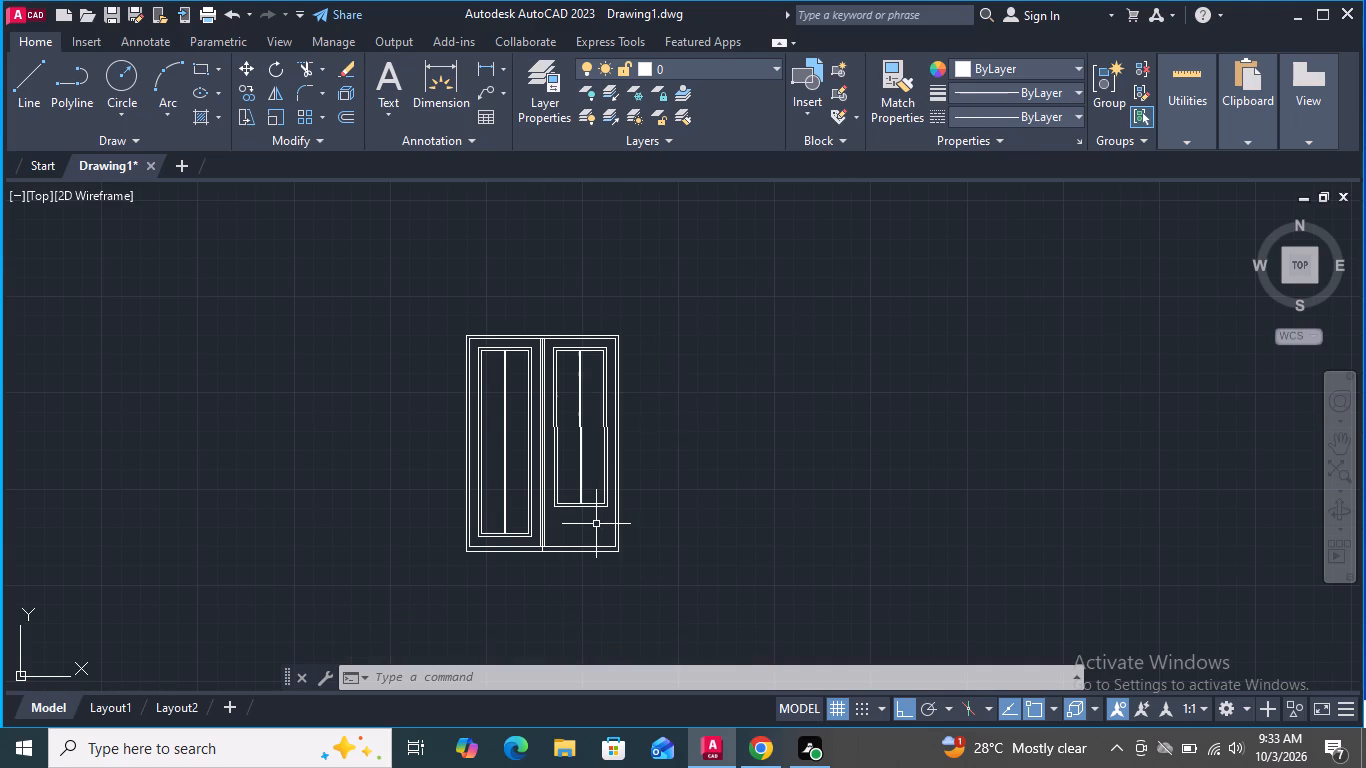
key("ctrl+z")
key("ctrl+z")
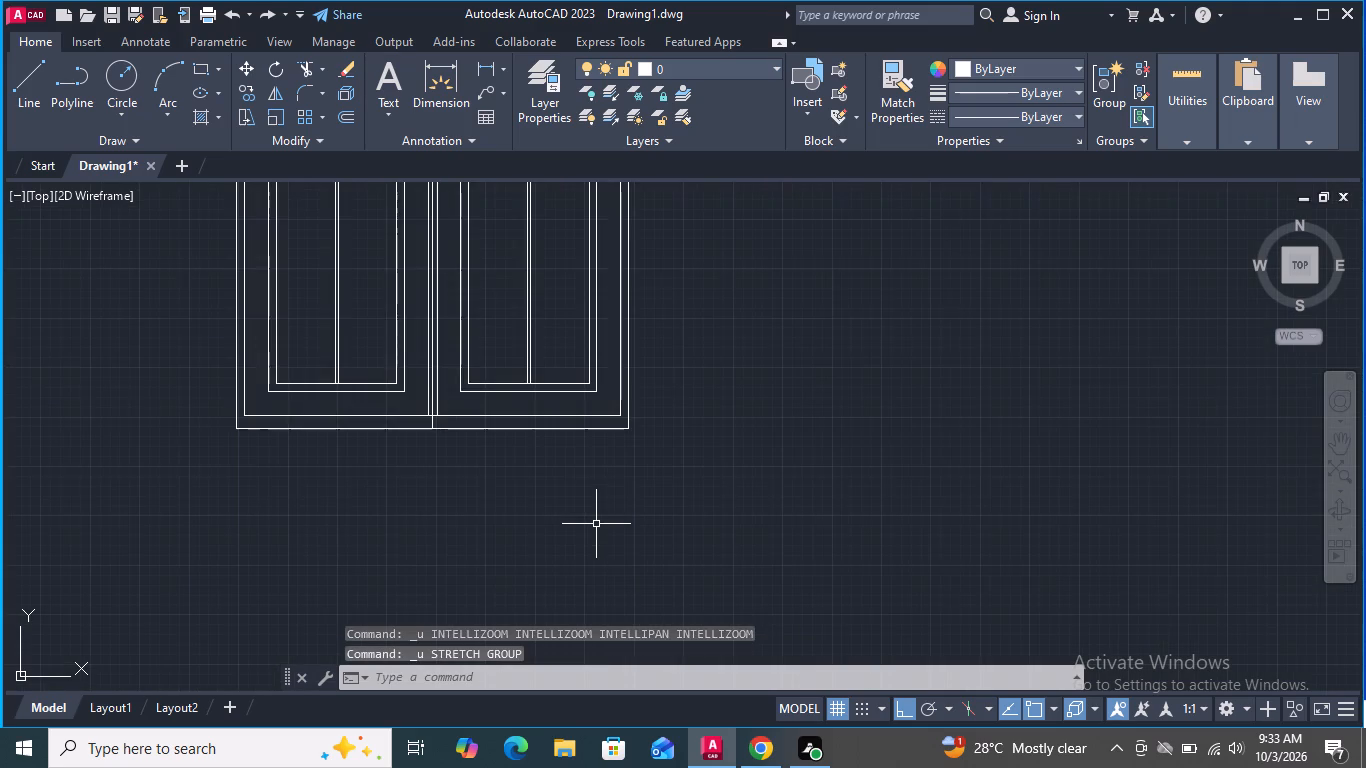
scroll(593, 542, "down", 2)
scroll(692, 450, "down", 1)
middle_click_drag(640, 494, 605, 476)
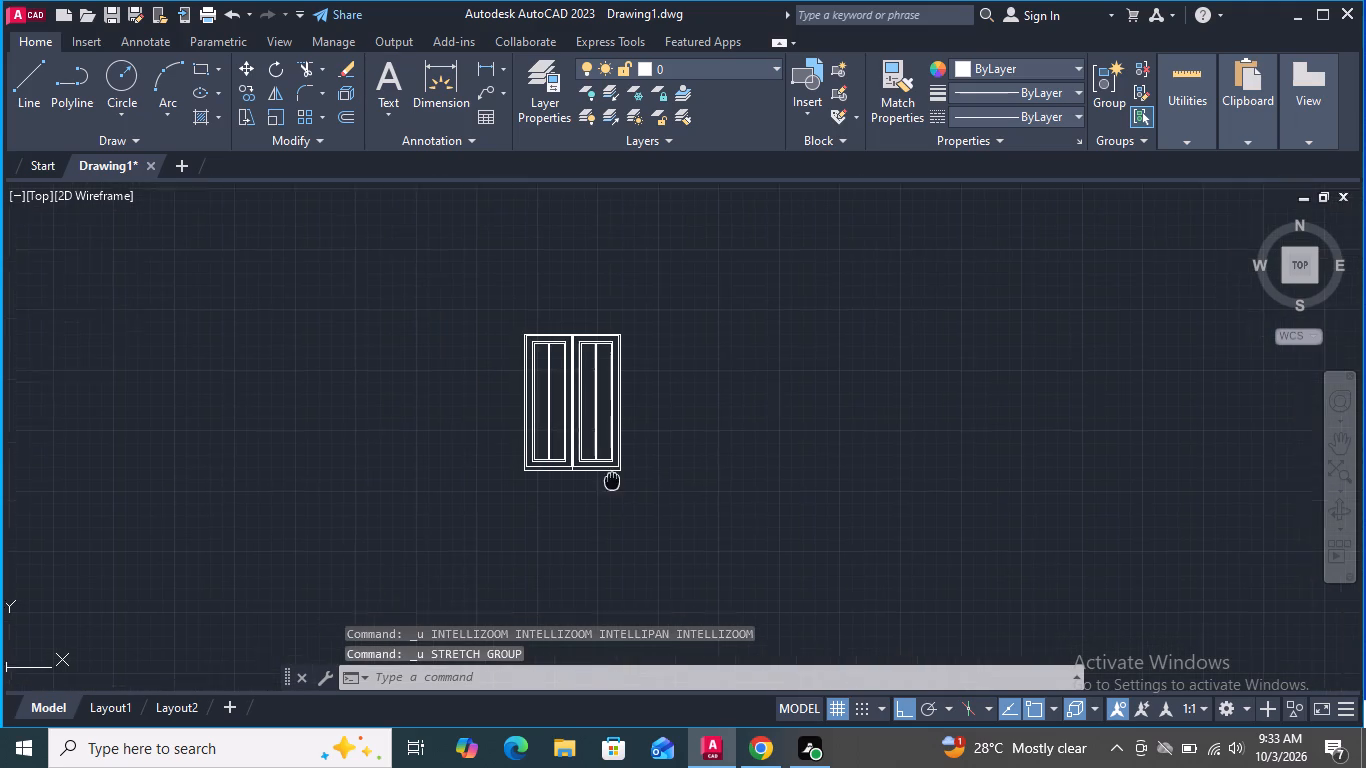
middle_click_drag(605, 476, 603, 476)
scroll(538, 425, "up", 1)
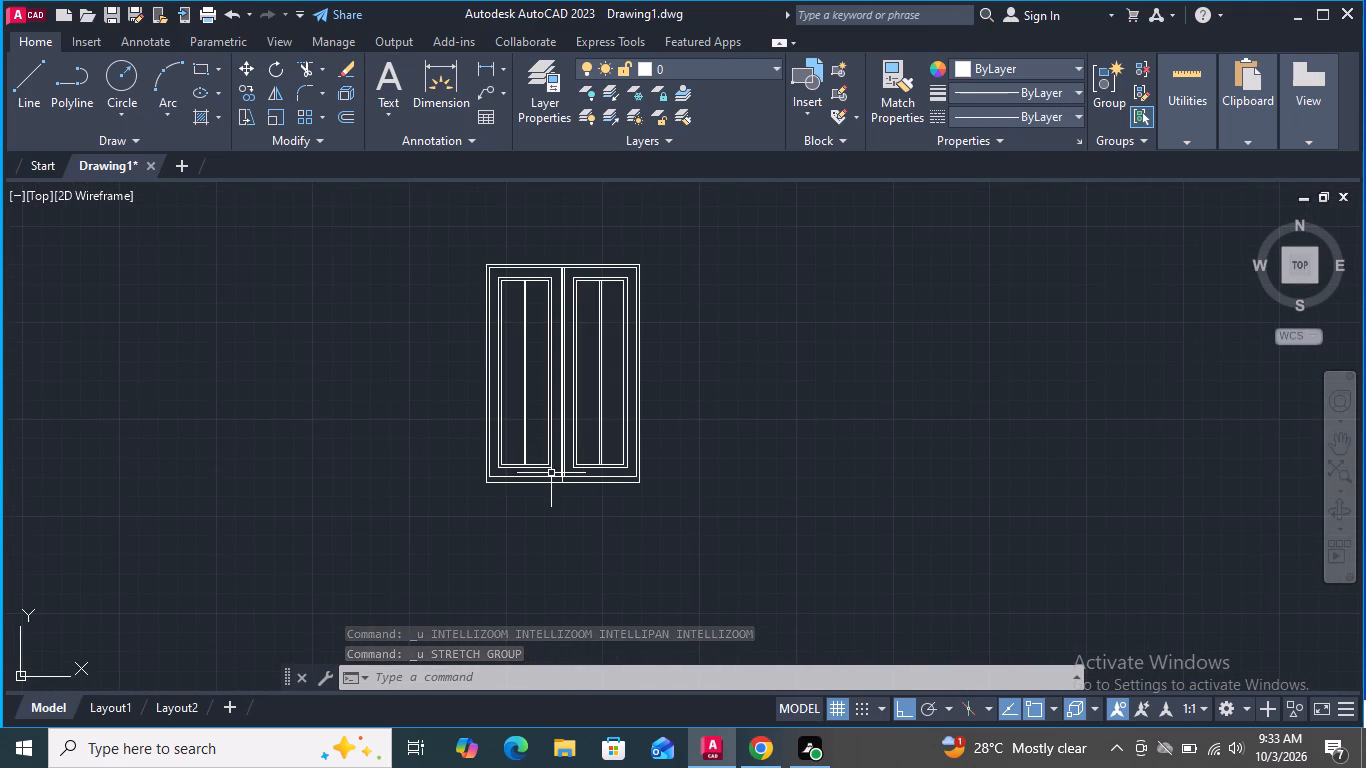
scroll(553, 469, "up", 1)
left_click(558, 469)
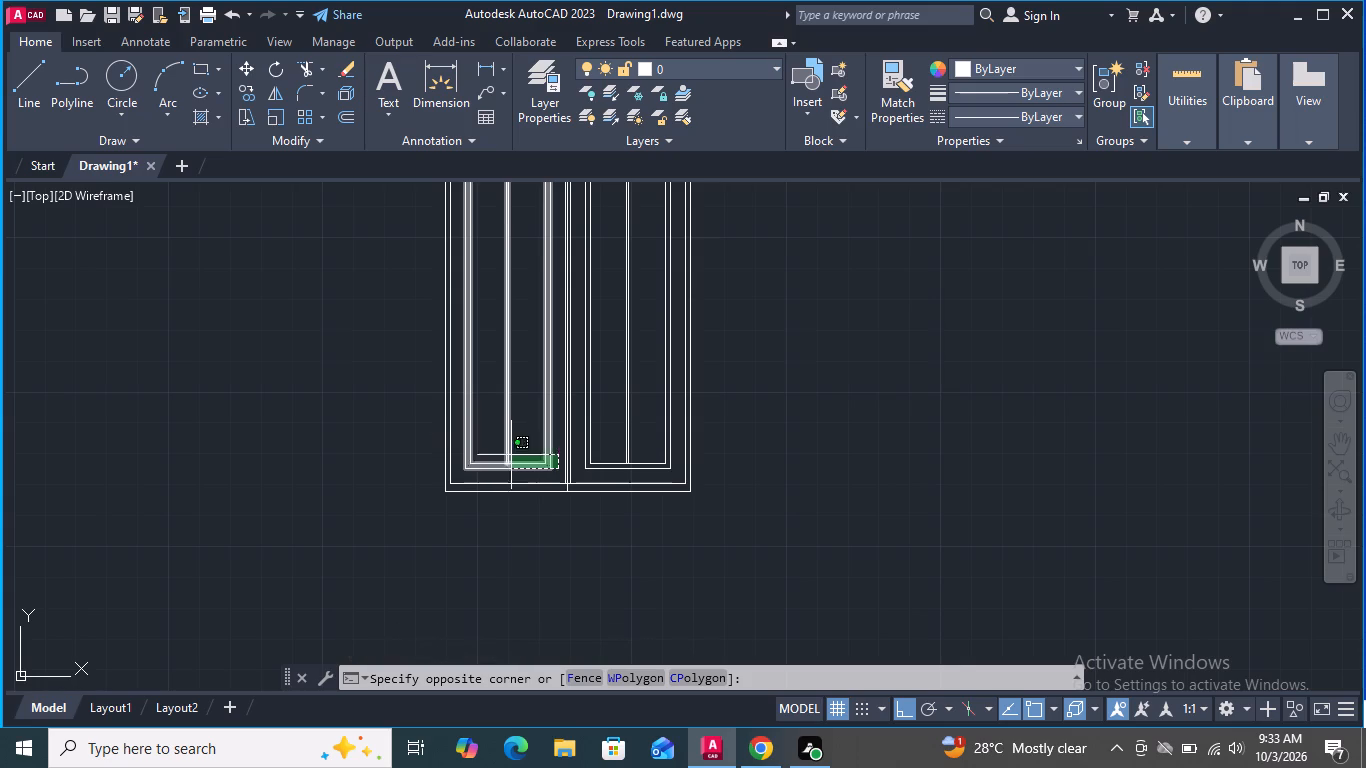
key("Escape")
Stretch the bottom end of the left panel's double outline and central bar straight up a short distance, placed freehand.
scroll(550, 516, "down", 1)
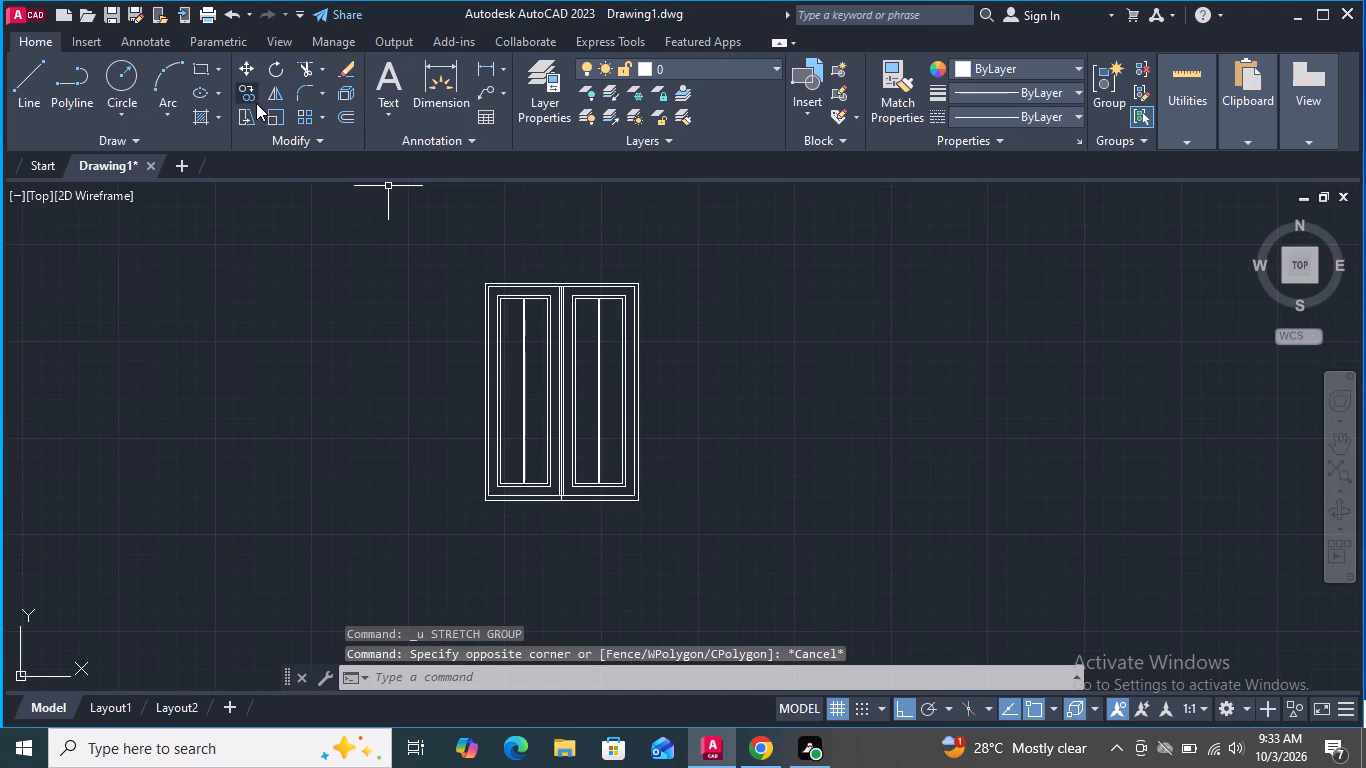
left_click(249, 123)
scroll(526, 499, "up", 1)
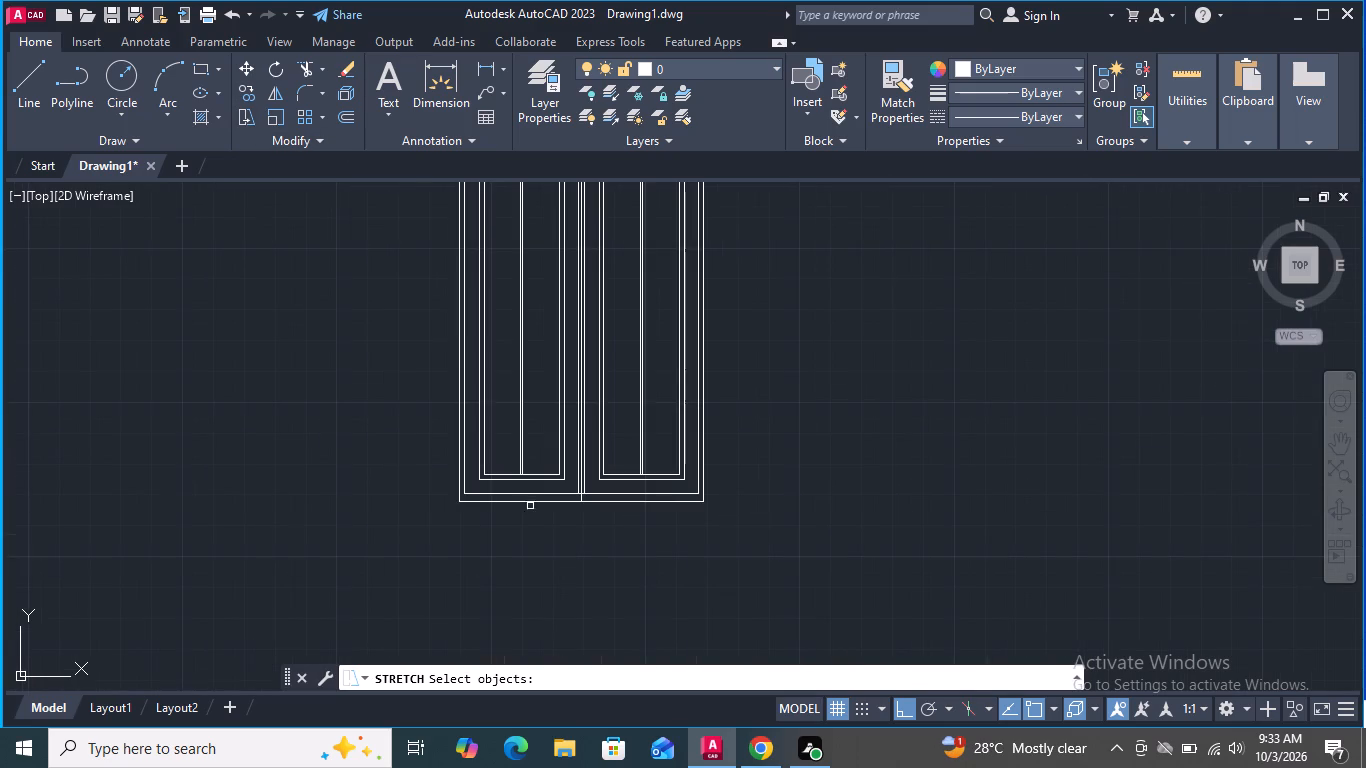
middle_click_drag(533, 534, 529, 658)
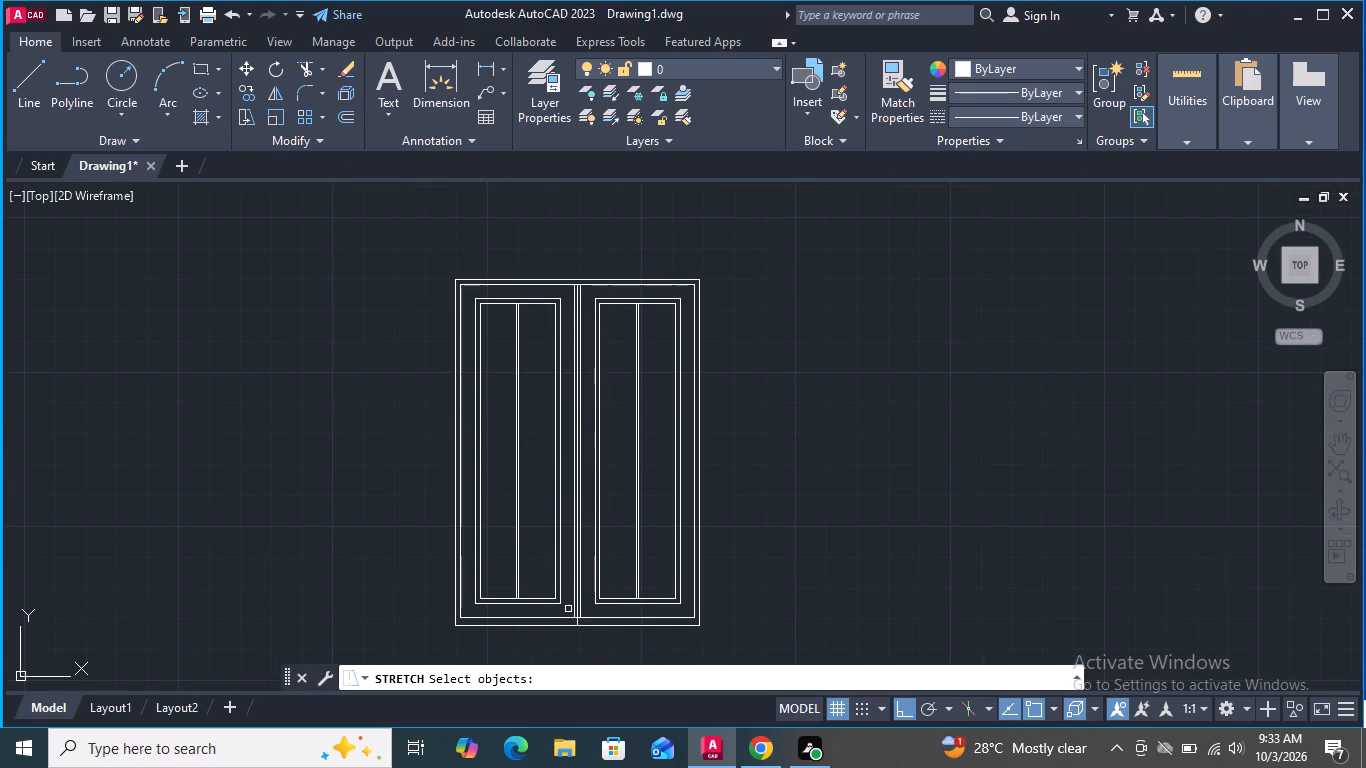
left_click(568, 606)
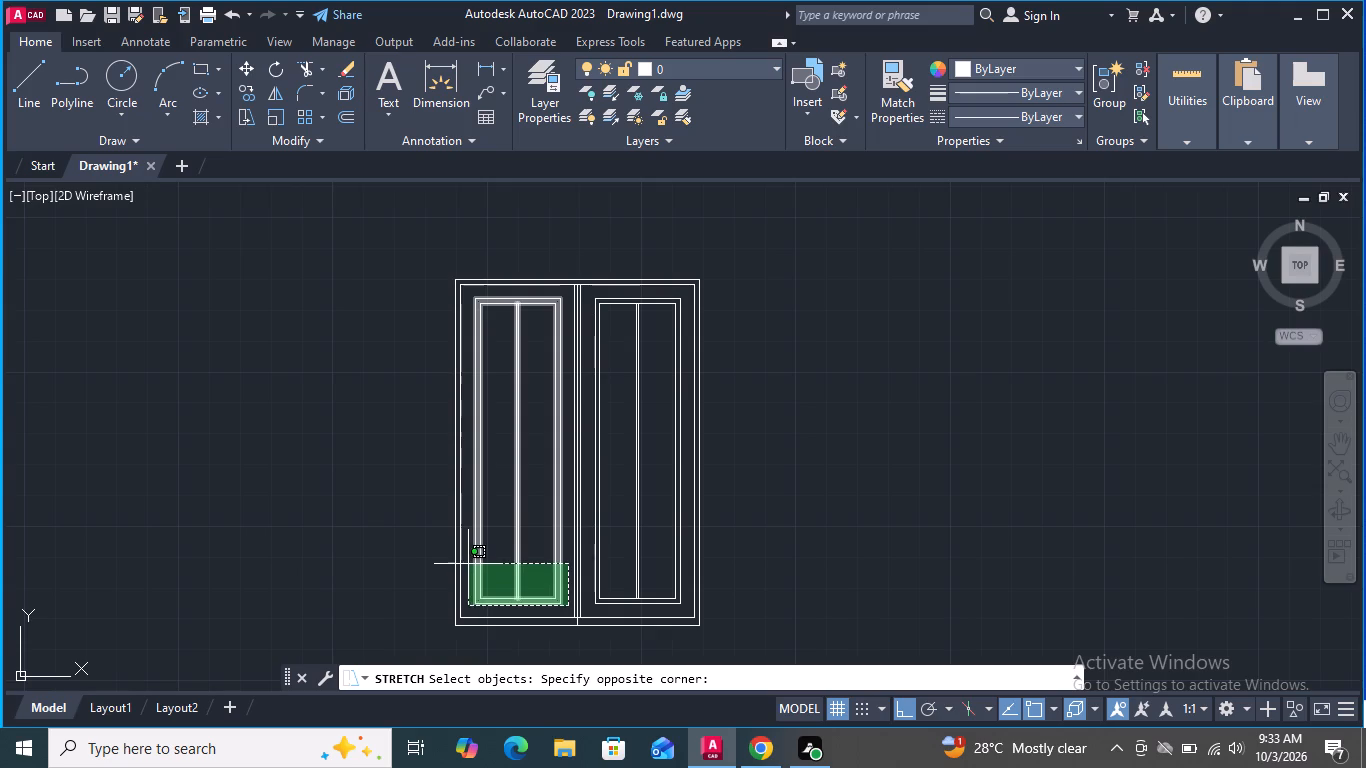
left_click(467, 561)
key("Return")
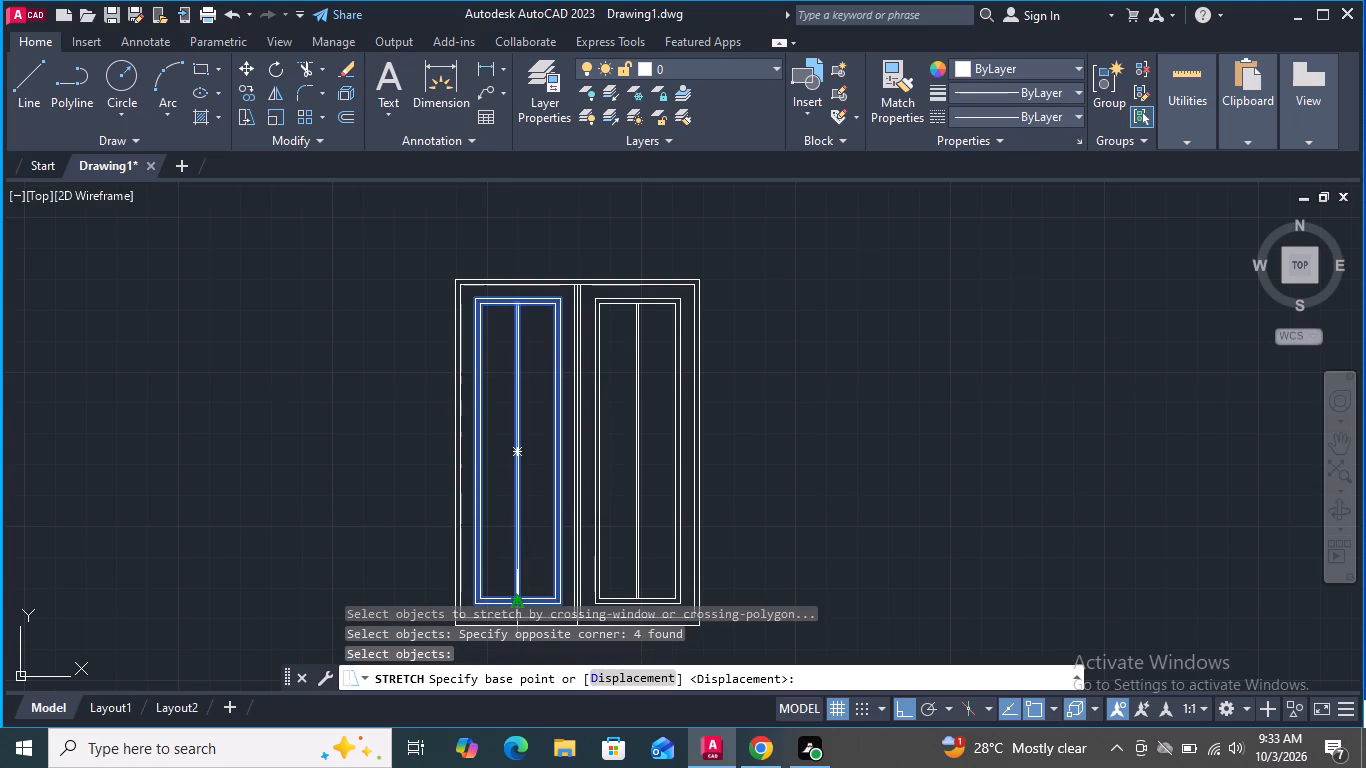
left_click(519, 597)
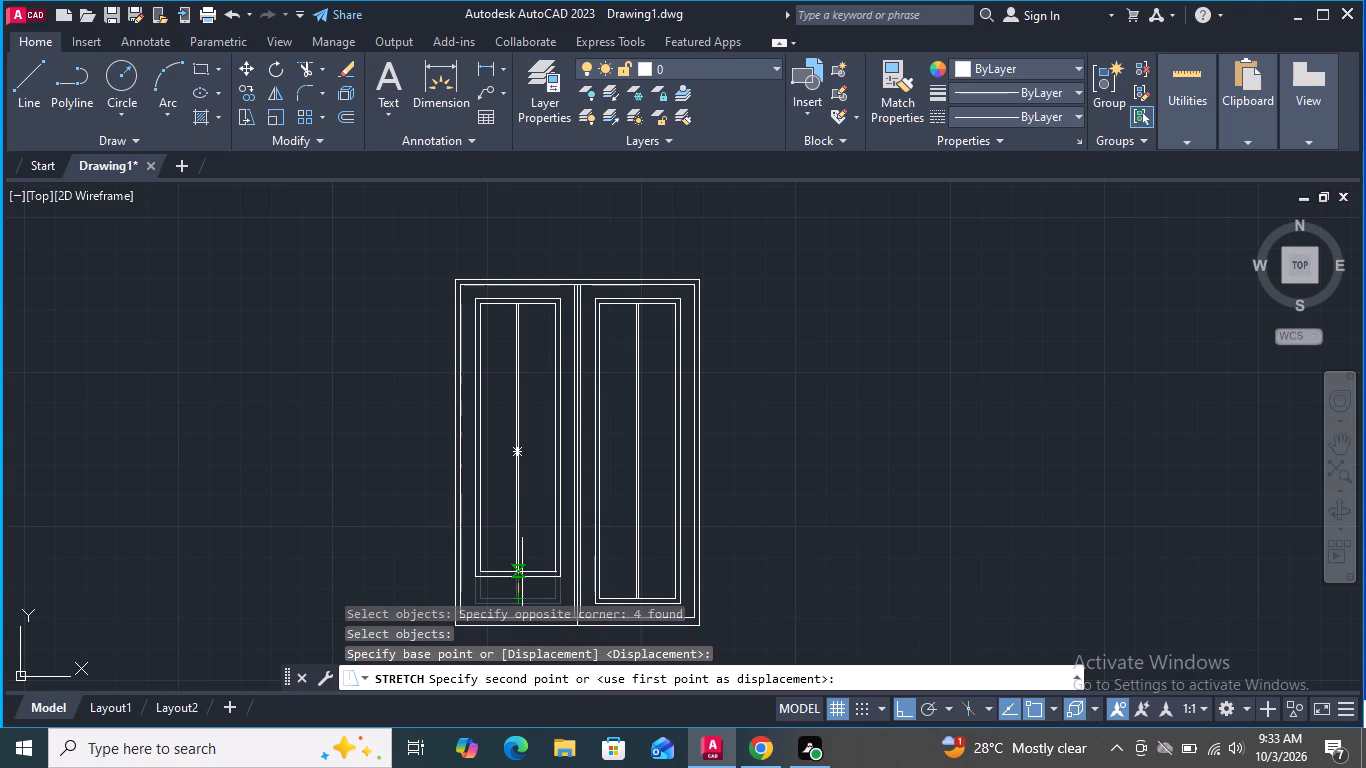
left_click(522, 566)
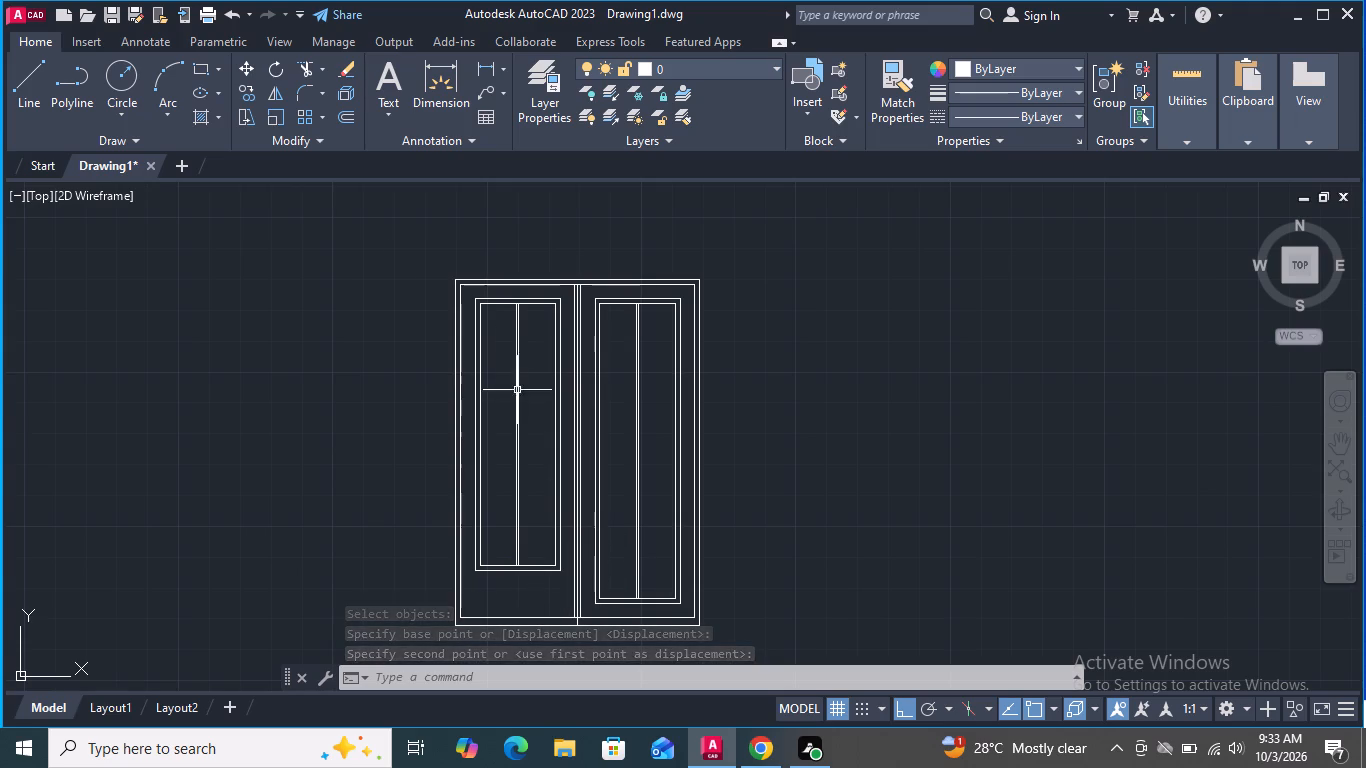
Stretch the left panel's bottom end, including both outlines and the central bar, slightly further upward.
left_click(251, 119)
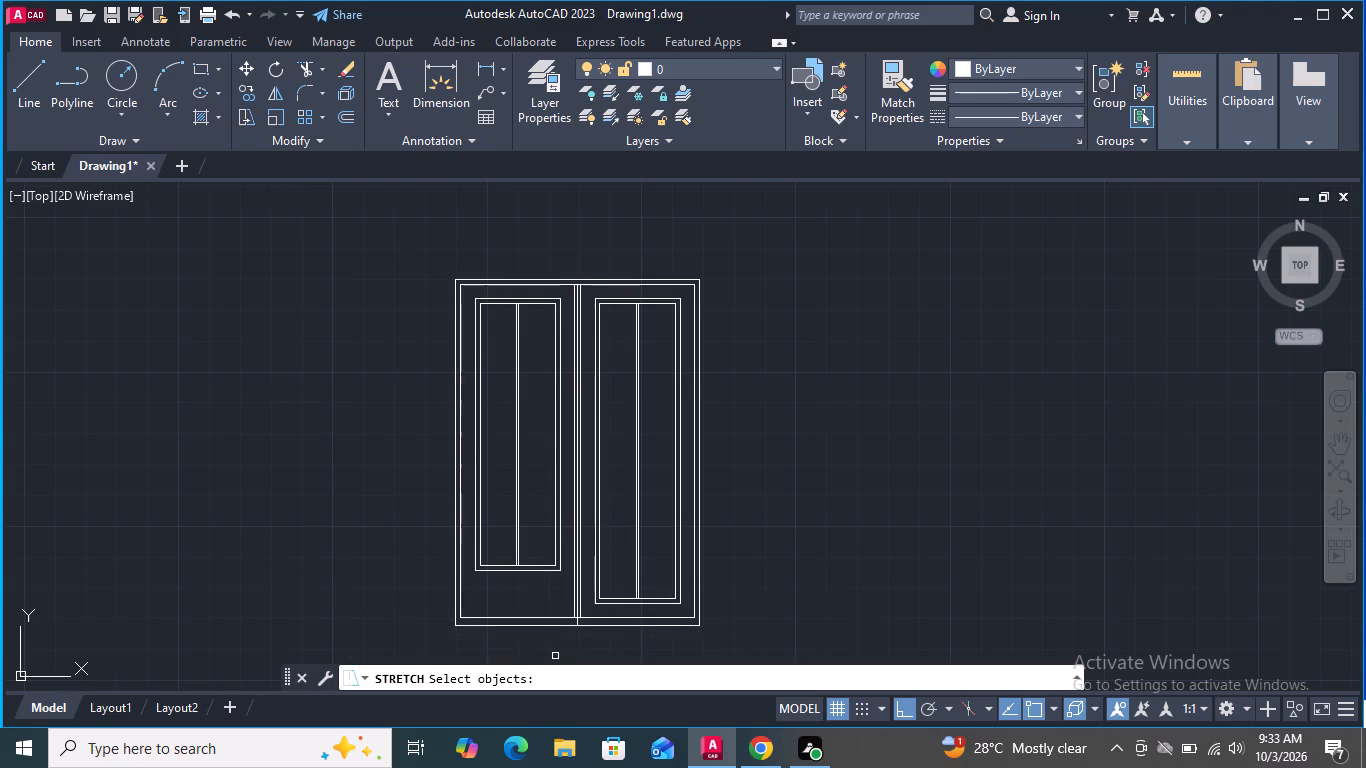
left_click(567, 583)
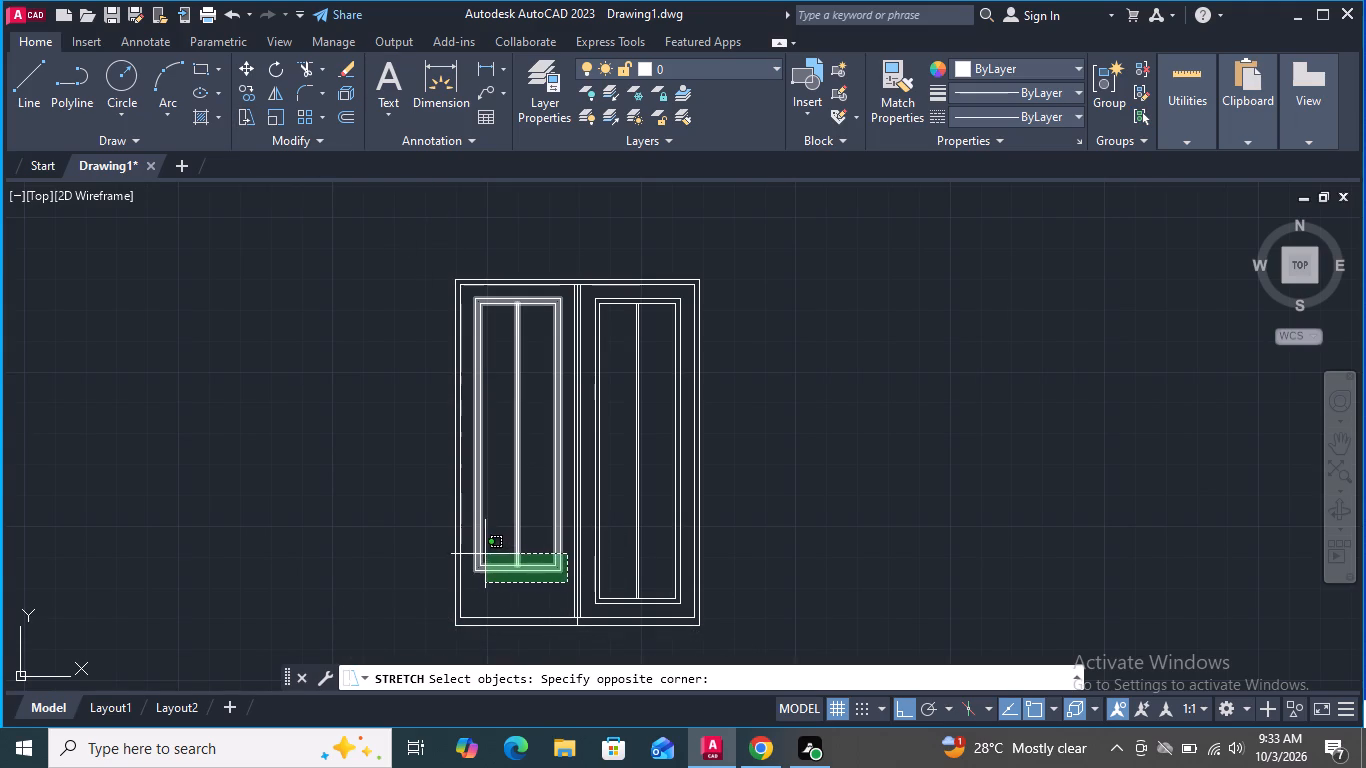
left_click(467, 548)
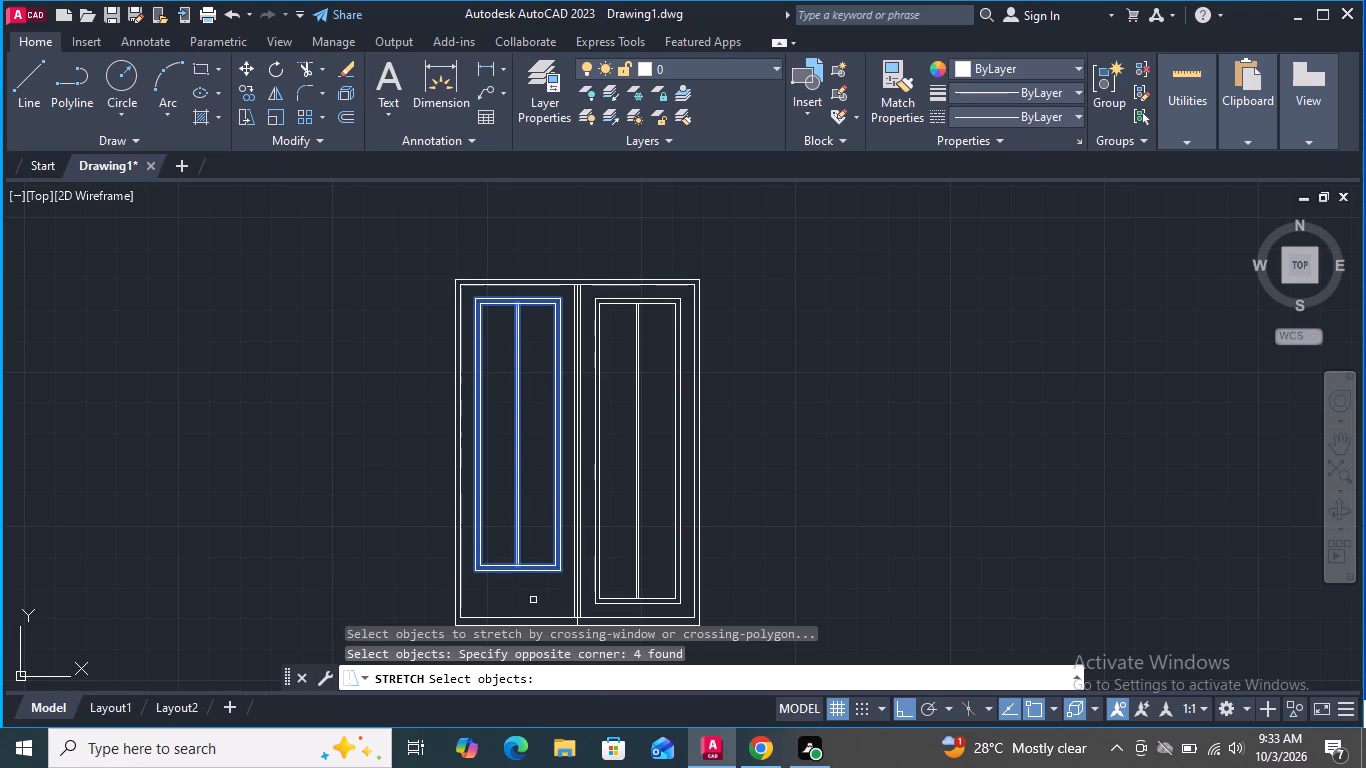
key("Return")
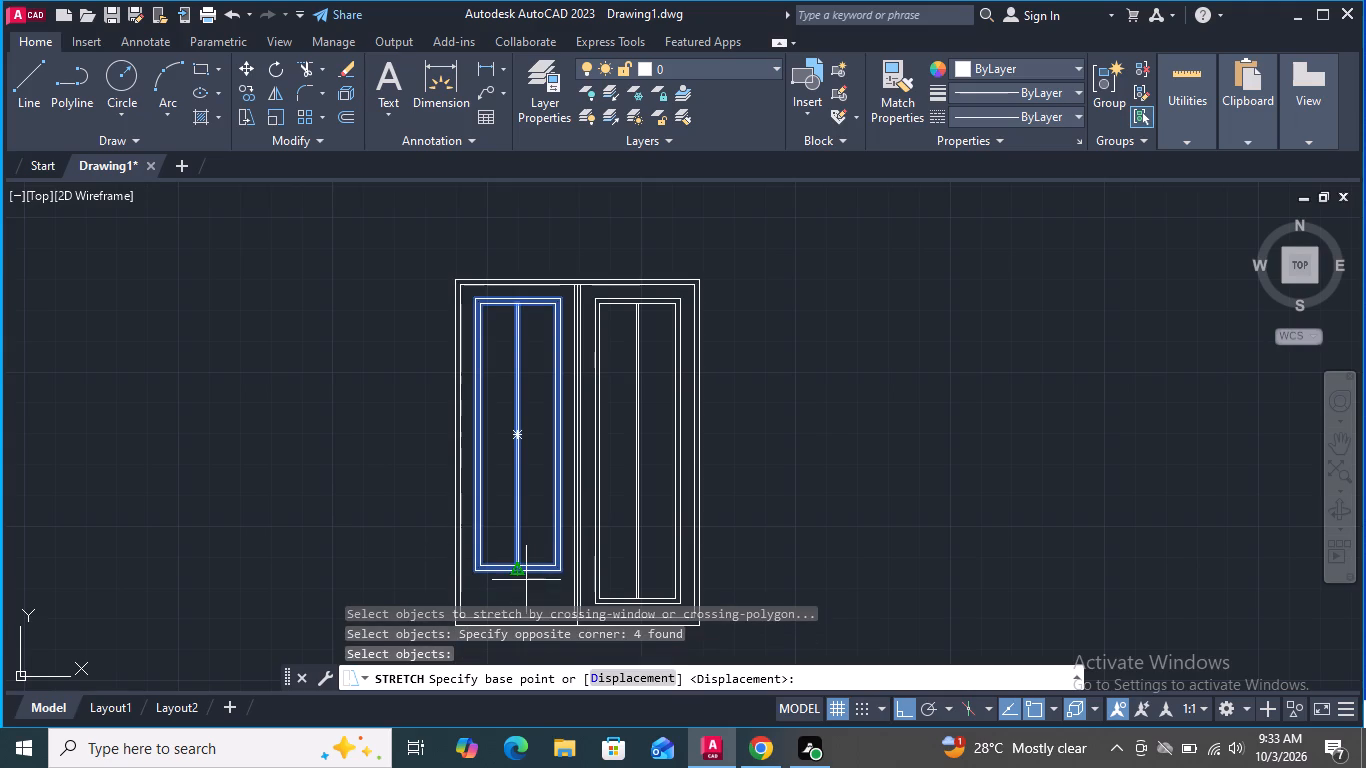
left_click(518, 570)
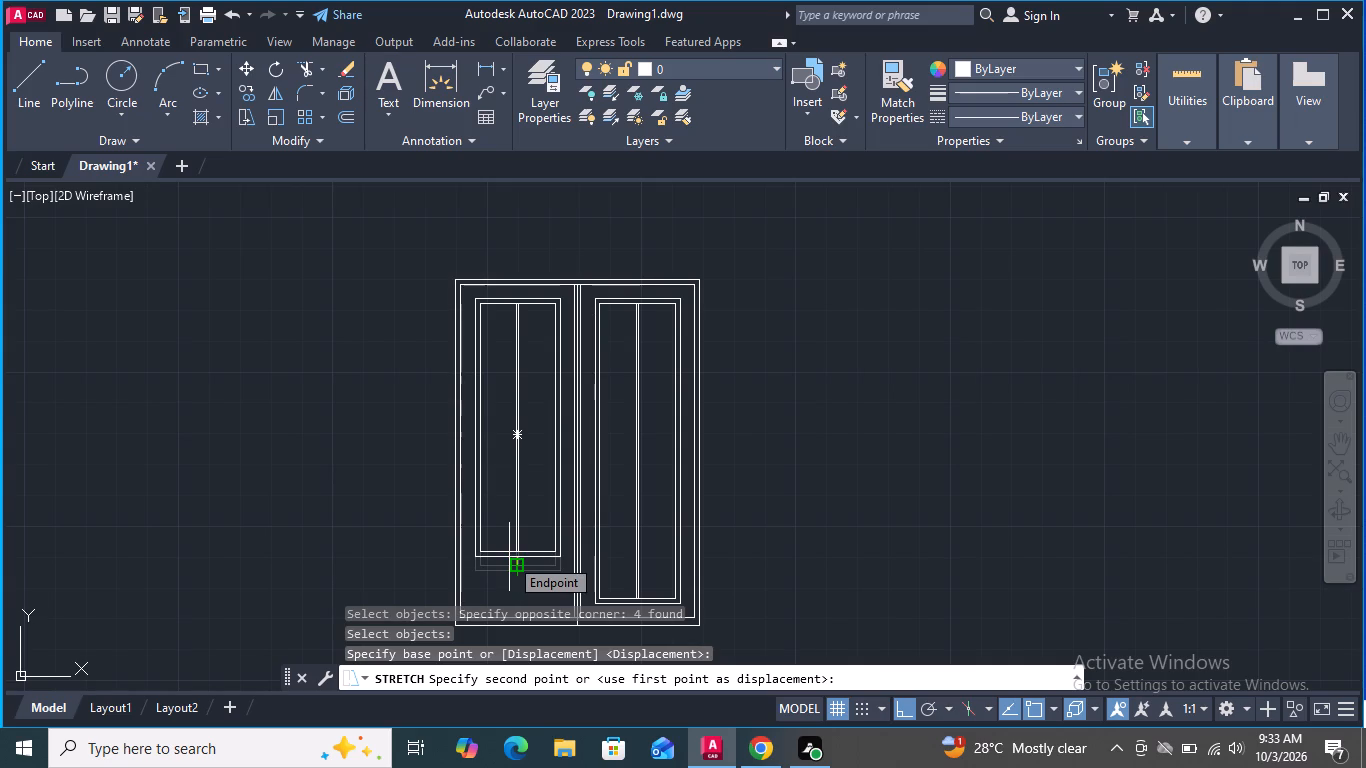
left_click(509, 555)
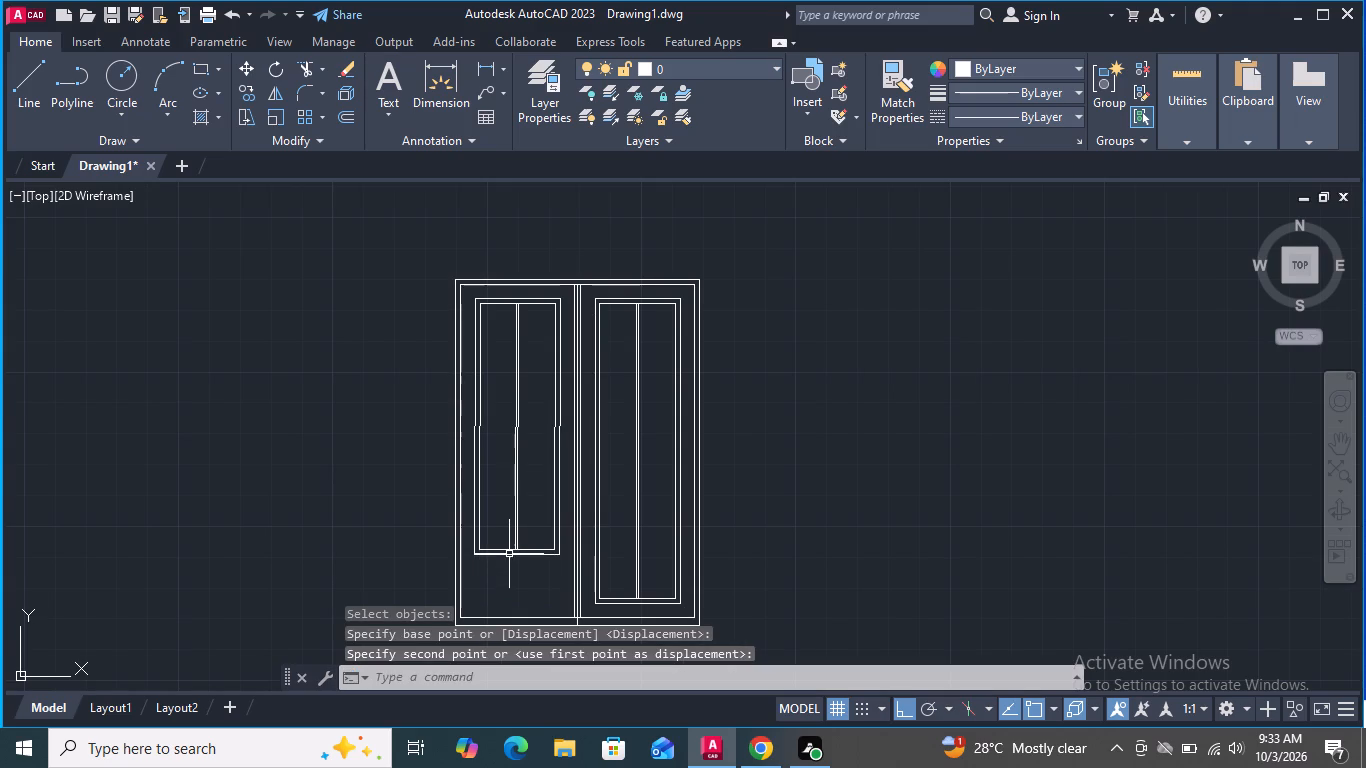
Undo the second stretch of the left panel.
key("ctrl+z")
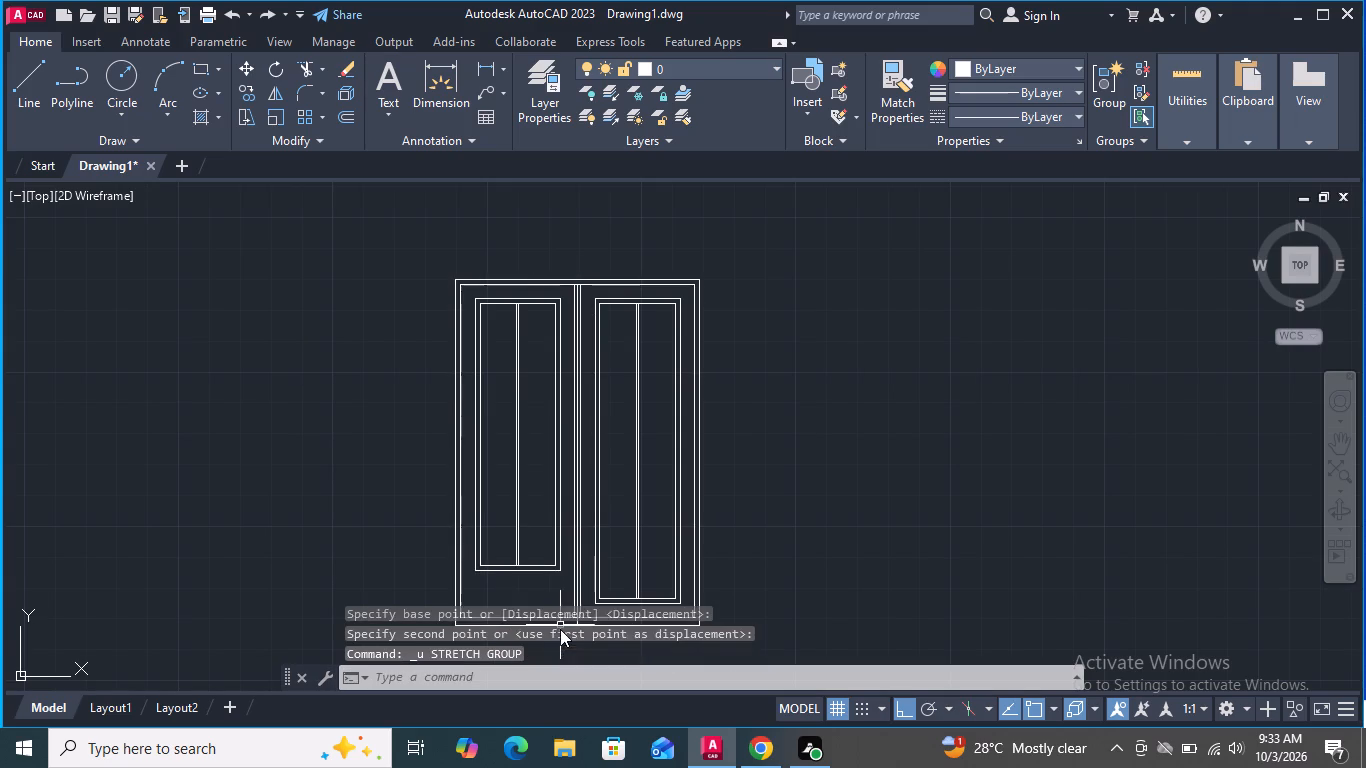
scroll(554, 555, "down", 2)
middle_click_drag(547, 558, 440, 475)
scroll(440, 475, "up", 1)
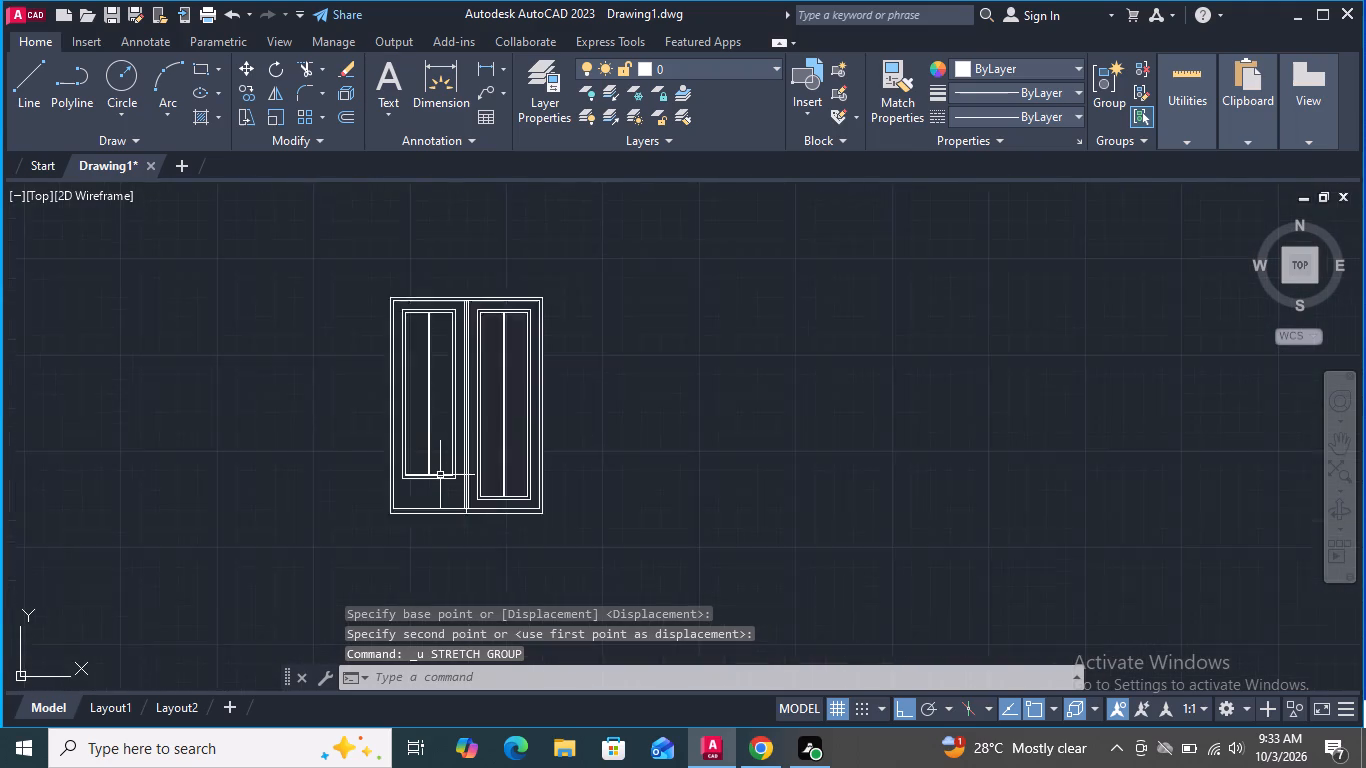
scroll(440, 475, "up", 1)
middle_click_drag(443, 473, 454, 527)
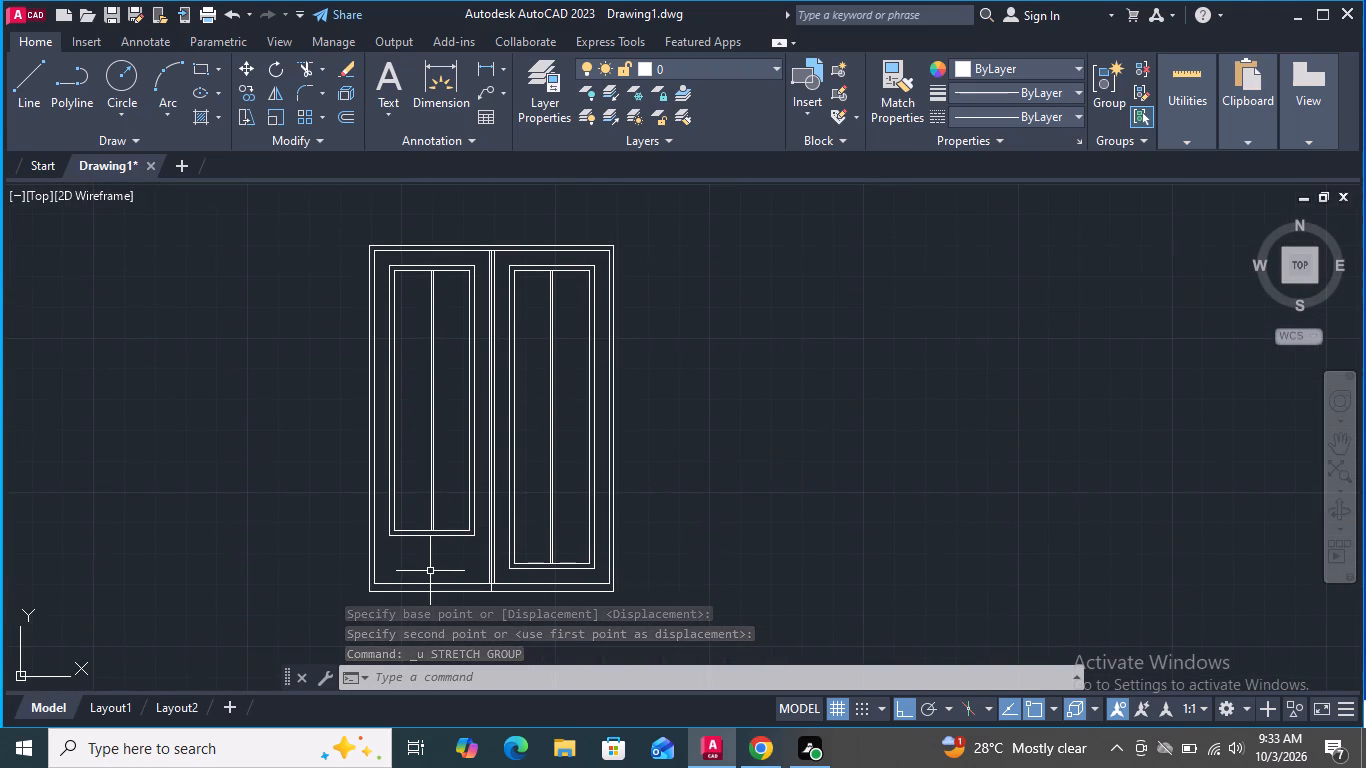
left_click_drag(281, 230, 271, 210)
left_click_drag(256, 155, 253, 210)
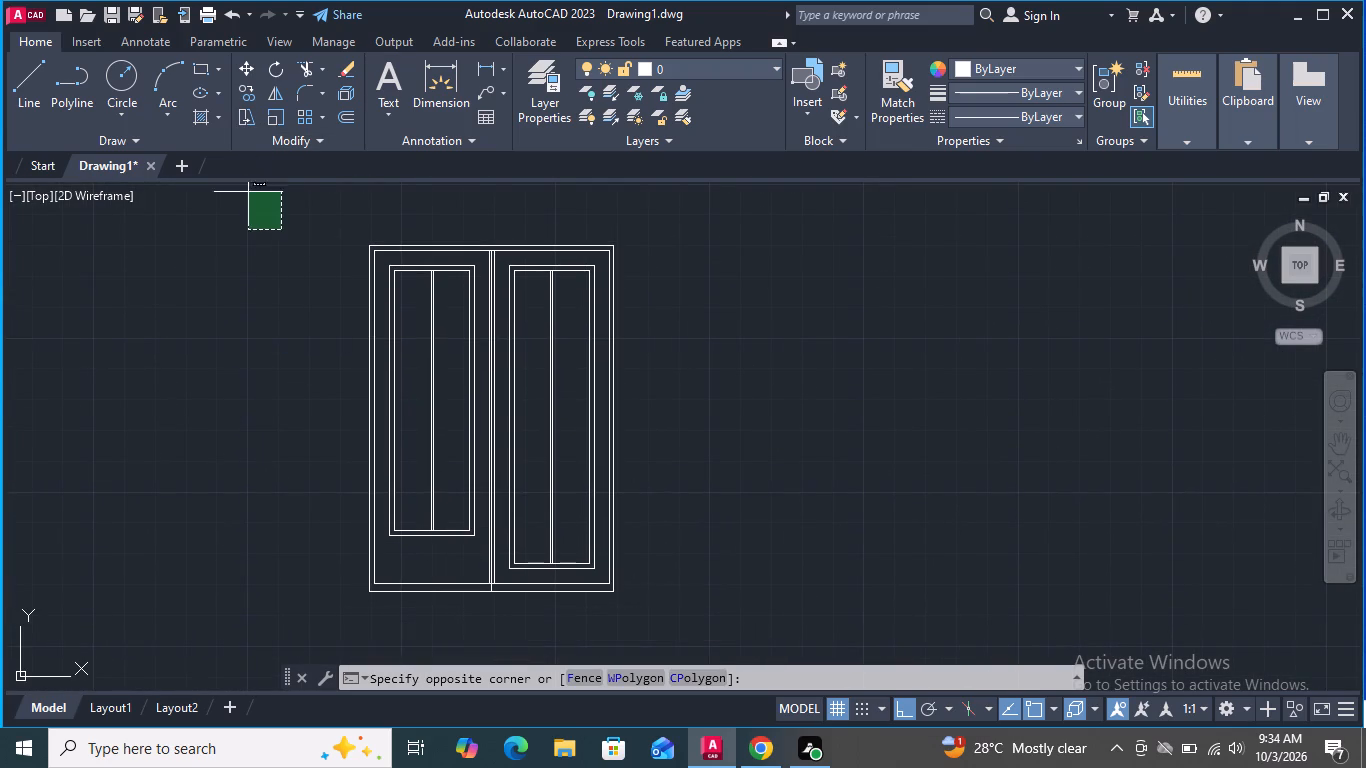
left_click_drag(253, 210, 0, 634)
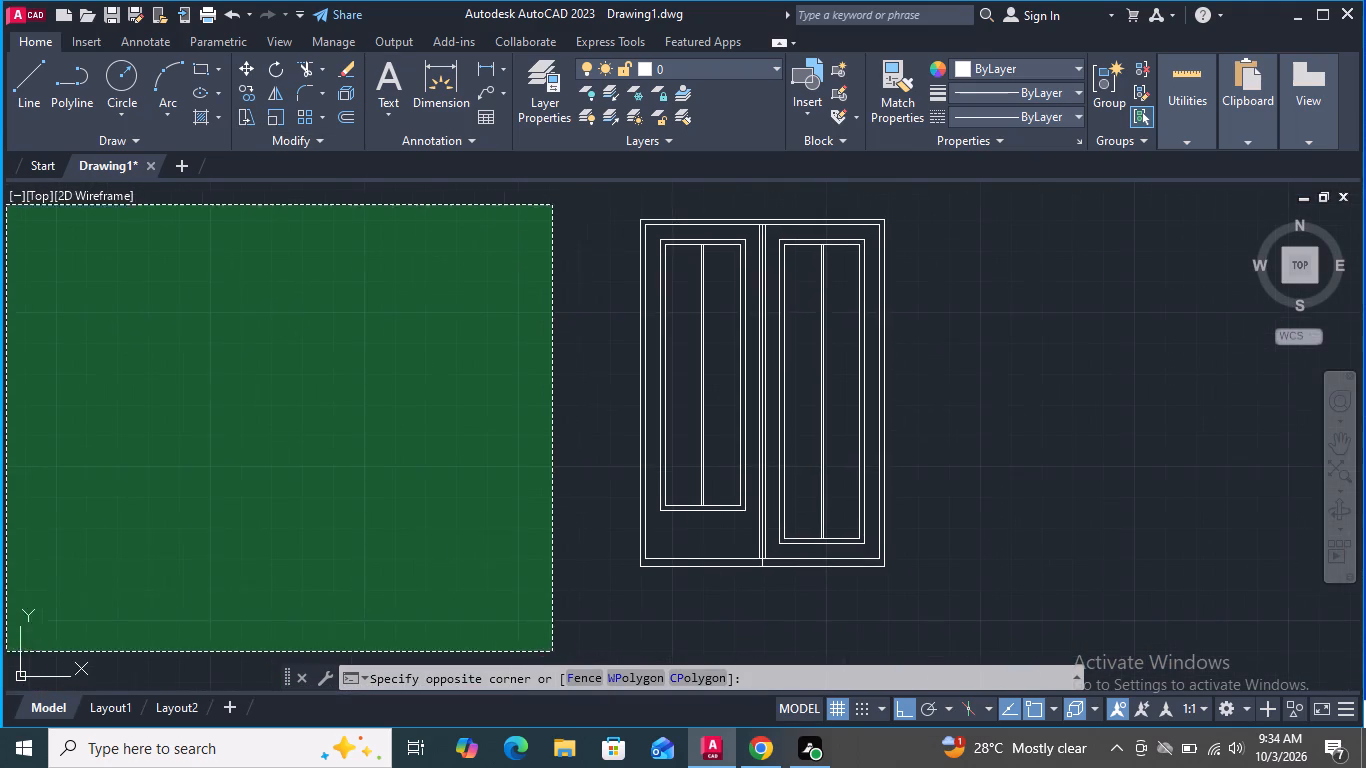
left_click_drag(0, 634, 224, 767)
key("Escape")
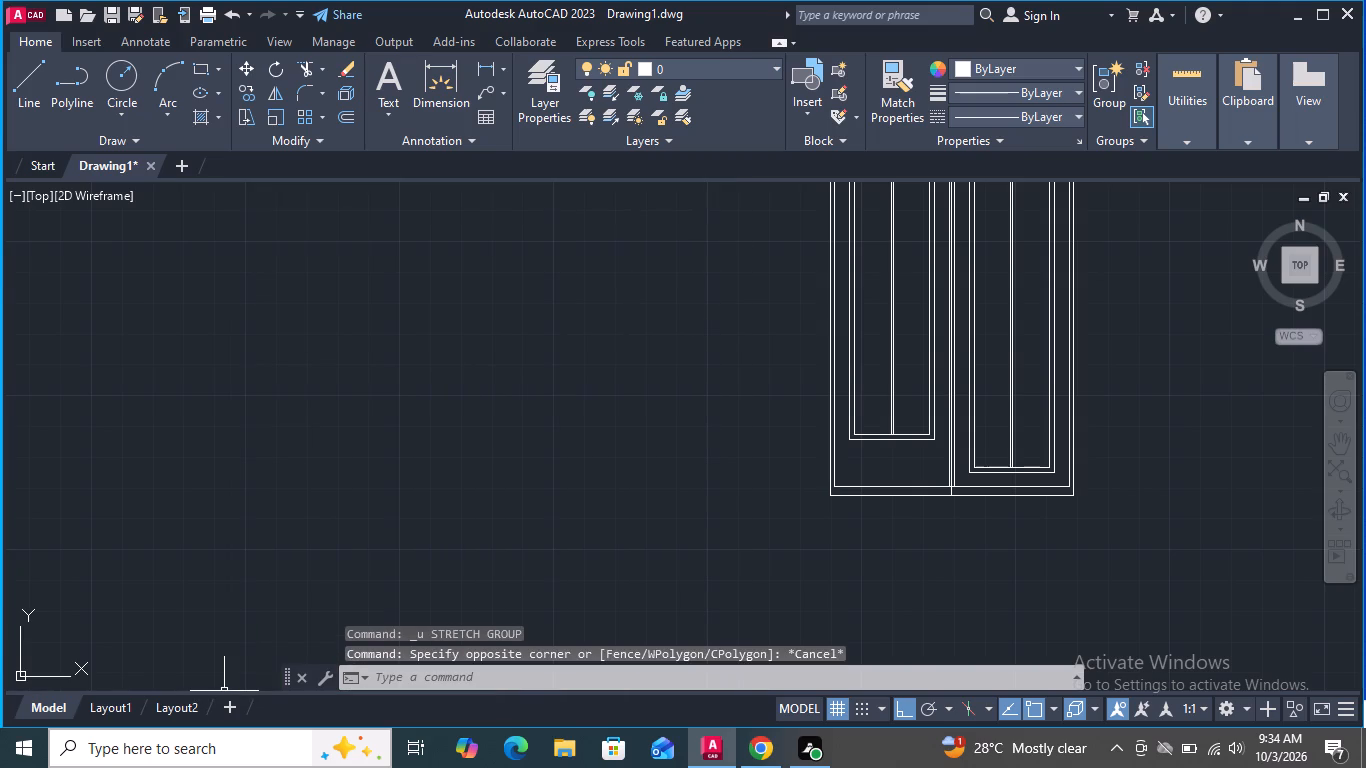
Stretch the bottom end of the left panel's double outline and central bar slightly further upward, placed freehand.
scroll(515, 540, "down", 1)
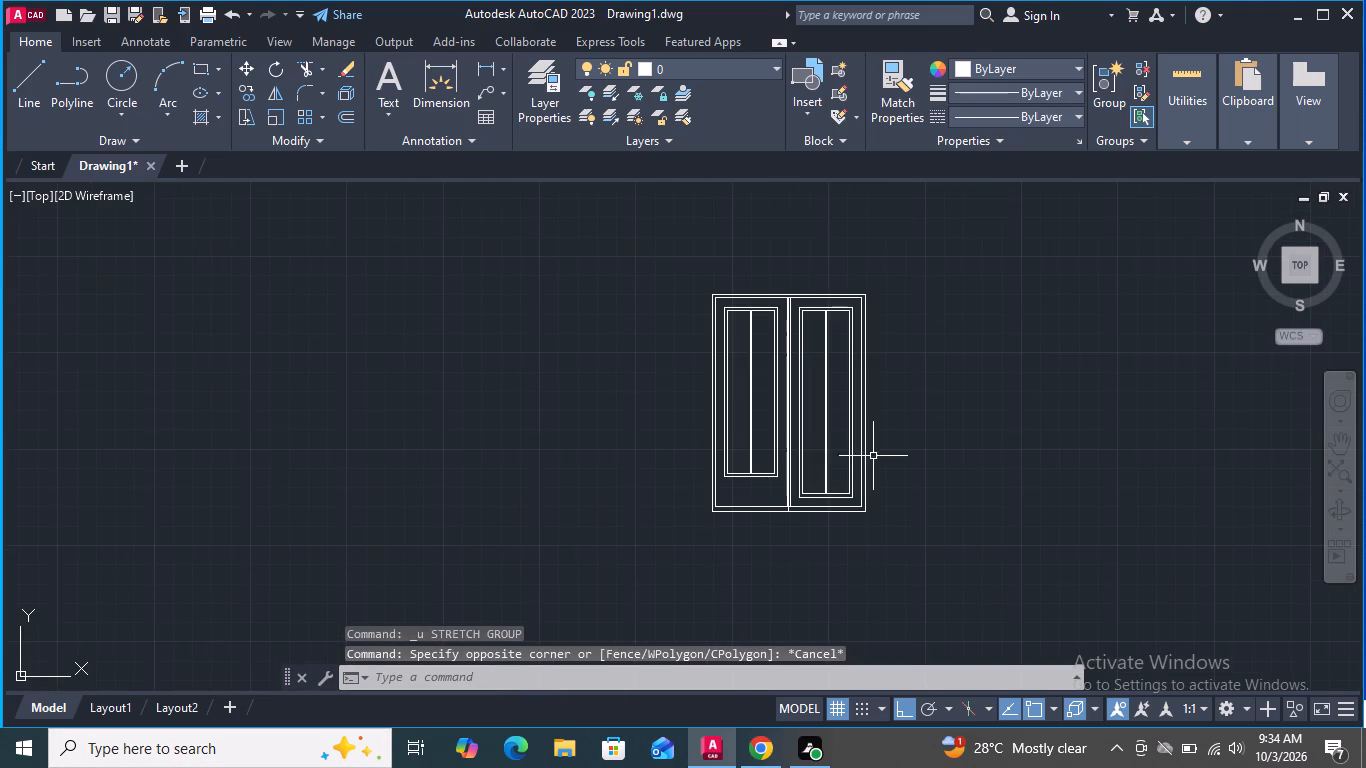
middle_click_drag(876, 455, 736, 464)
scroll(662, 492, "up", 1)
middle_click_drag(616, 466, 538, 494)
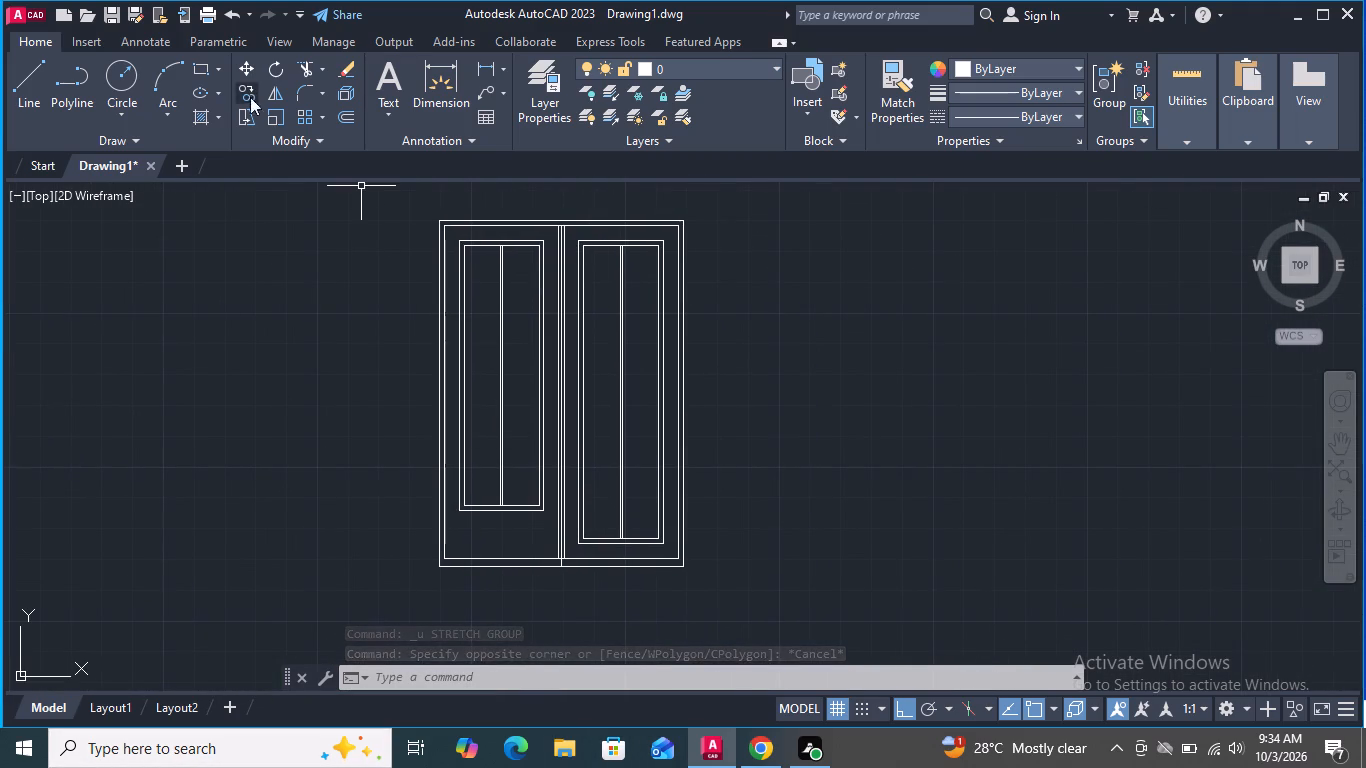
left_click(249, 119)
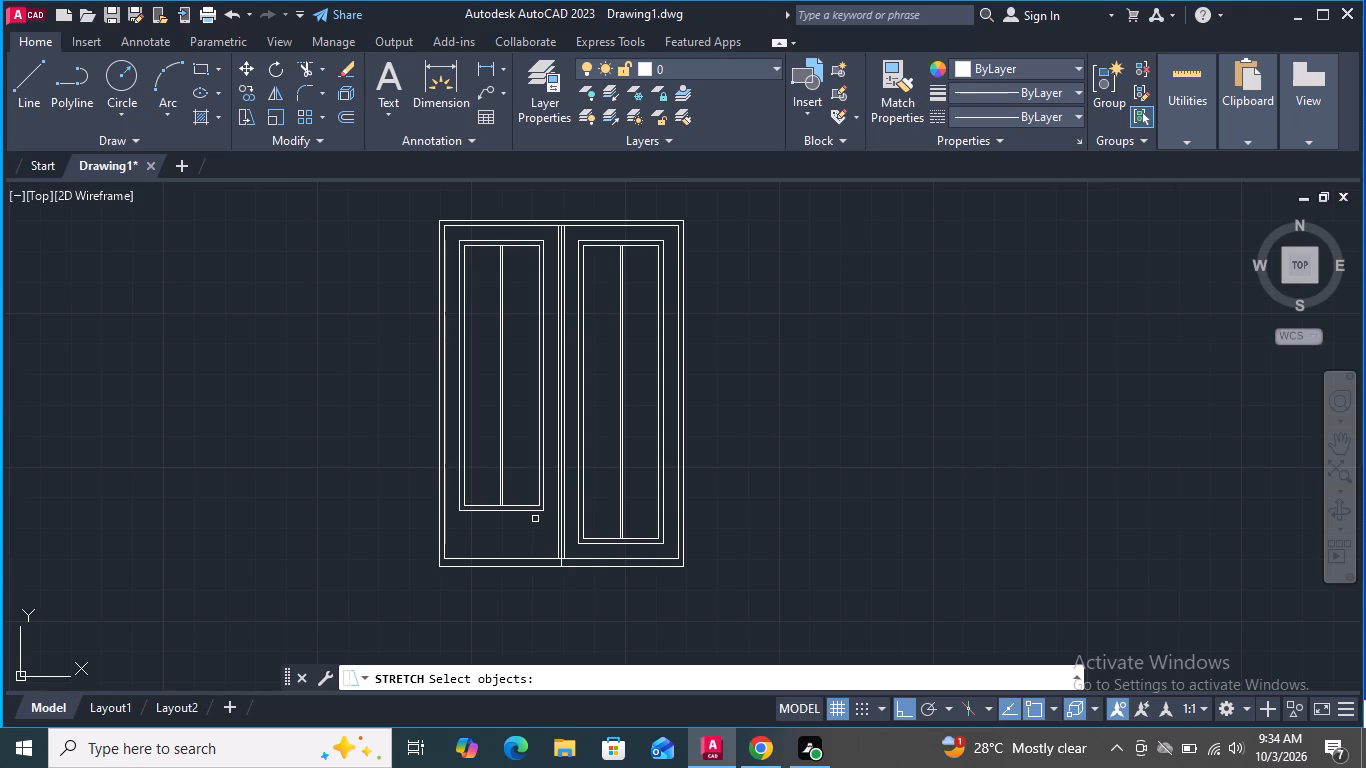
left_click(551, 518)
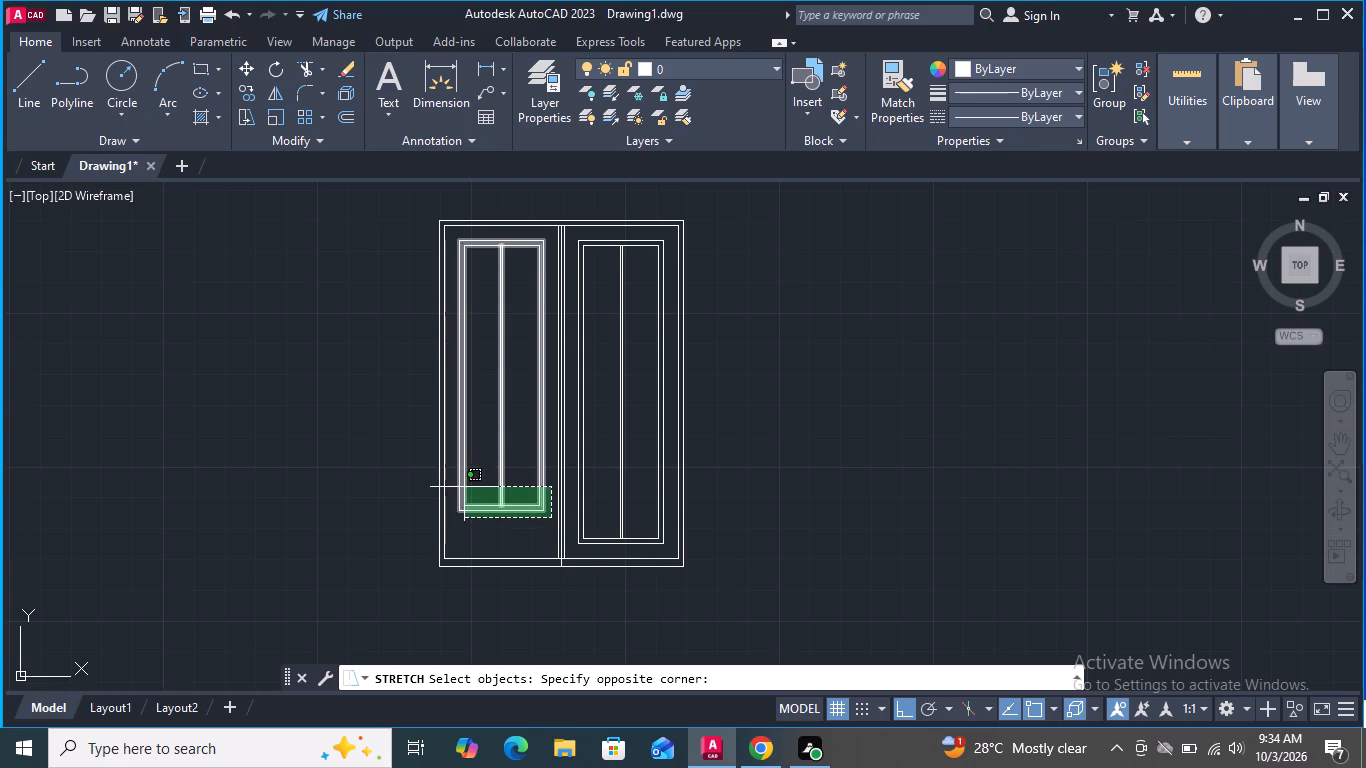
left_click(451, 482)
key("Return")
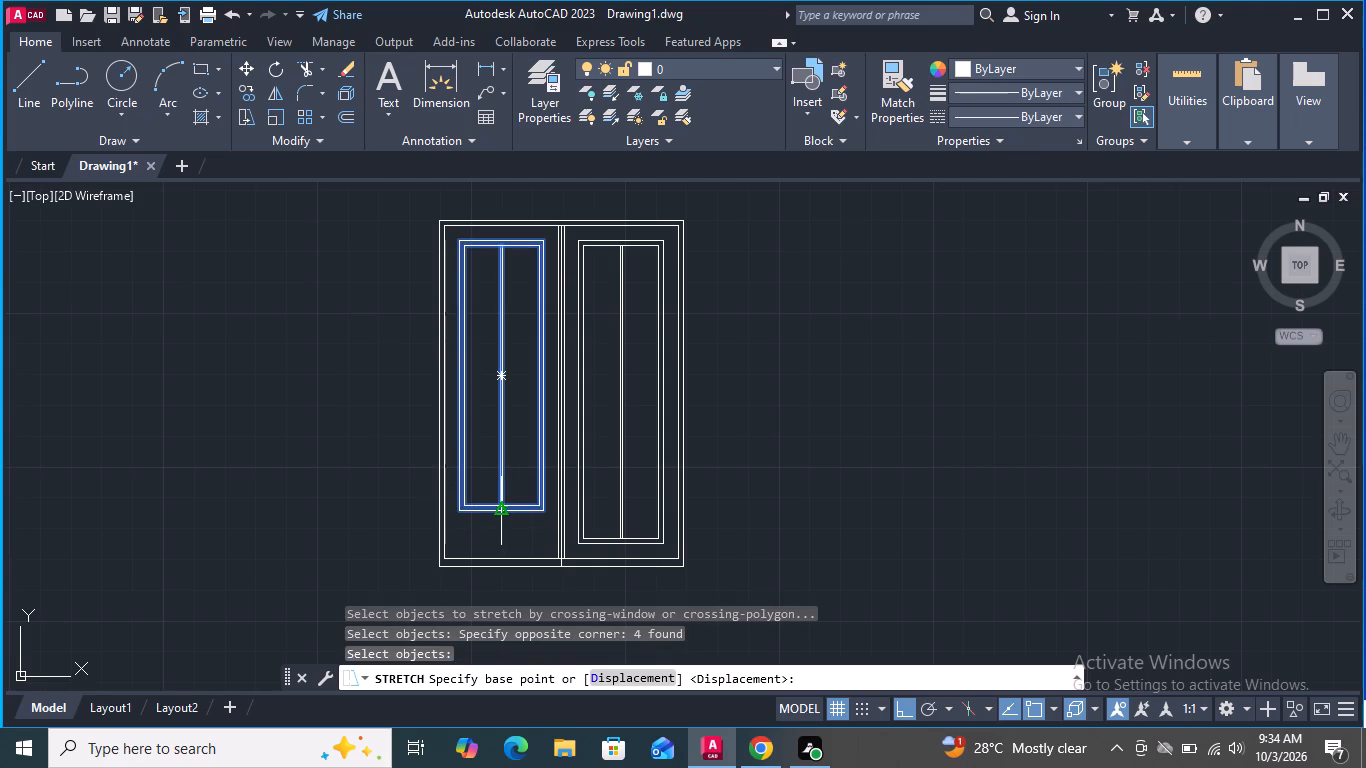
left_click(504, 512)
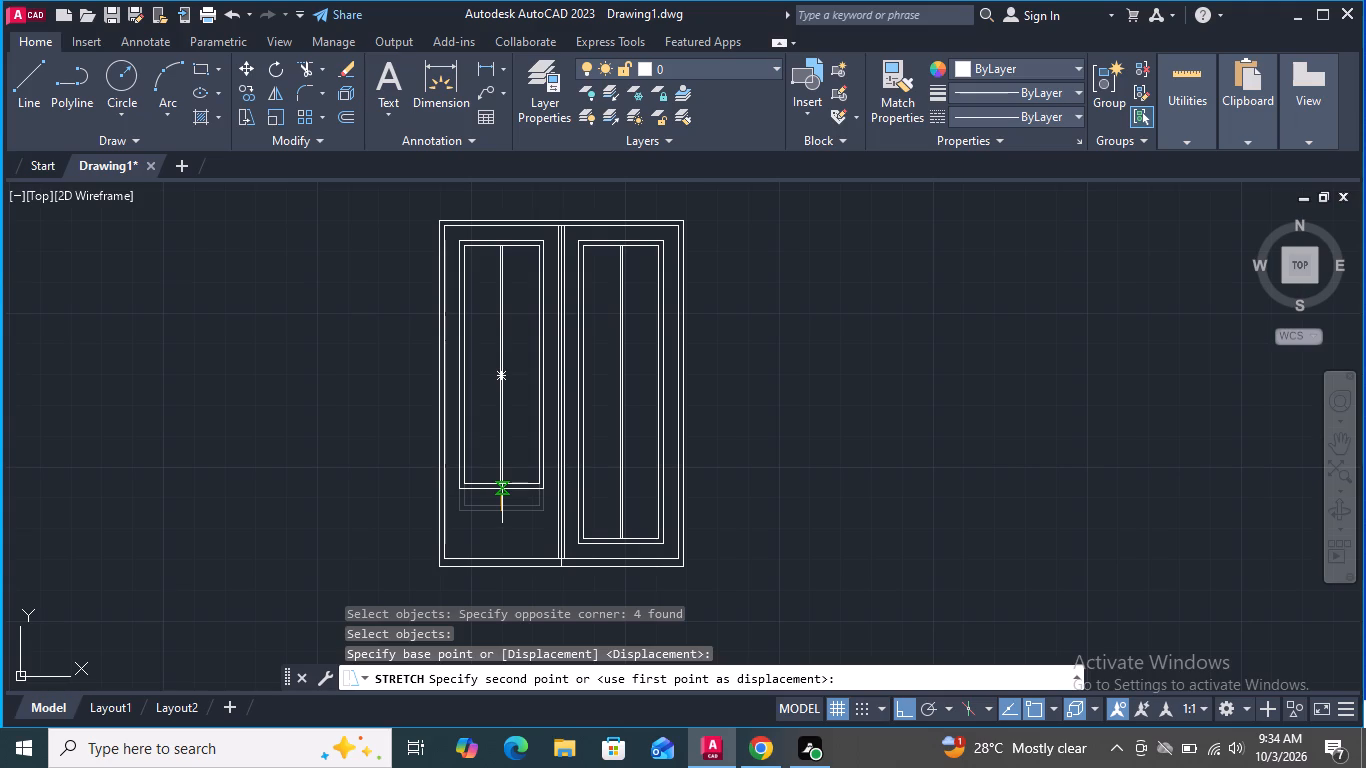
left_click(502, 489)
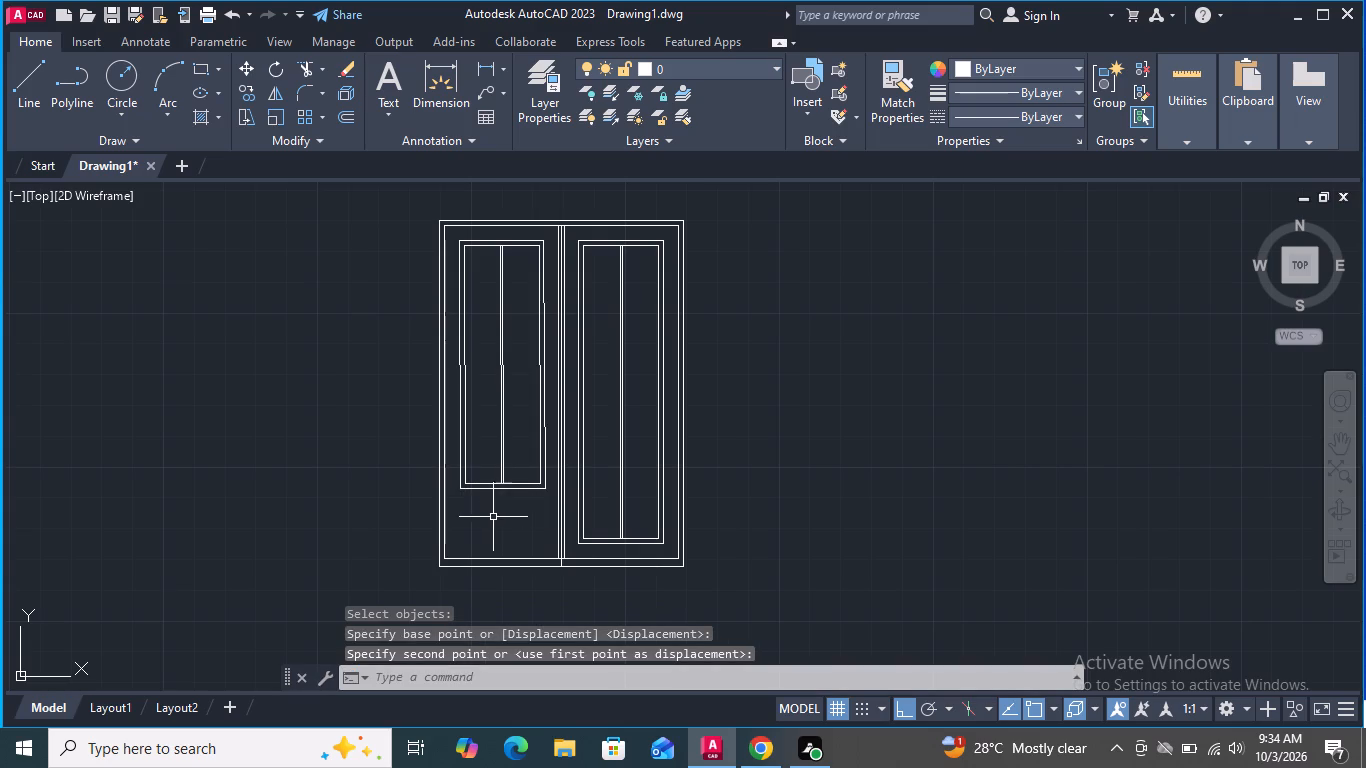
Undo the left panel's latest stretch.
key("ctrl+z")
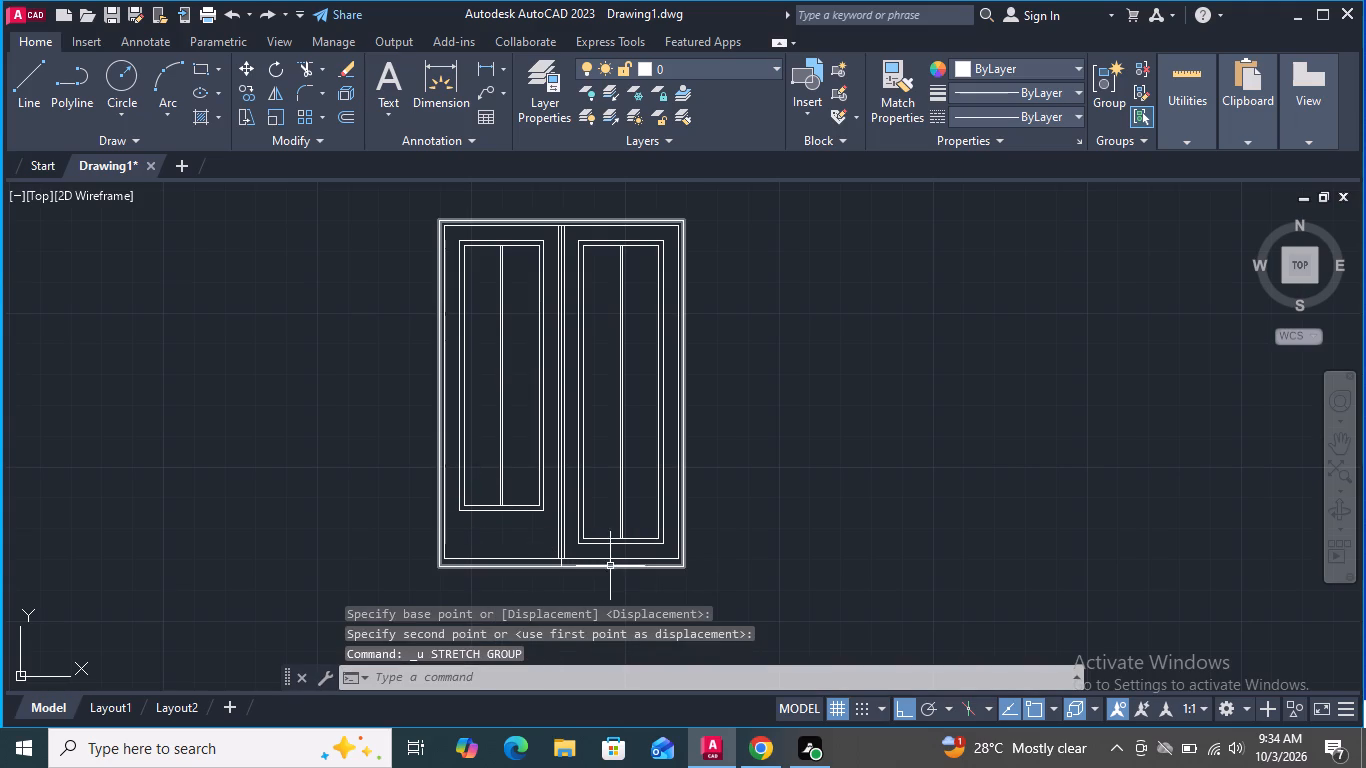
Stretch the bottom end of the right panel's double outline and central bar straight up, level with the left panel's bottom edge.
left_click(247, 115)
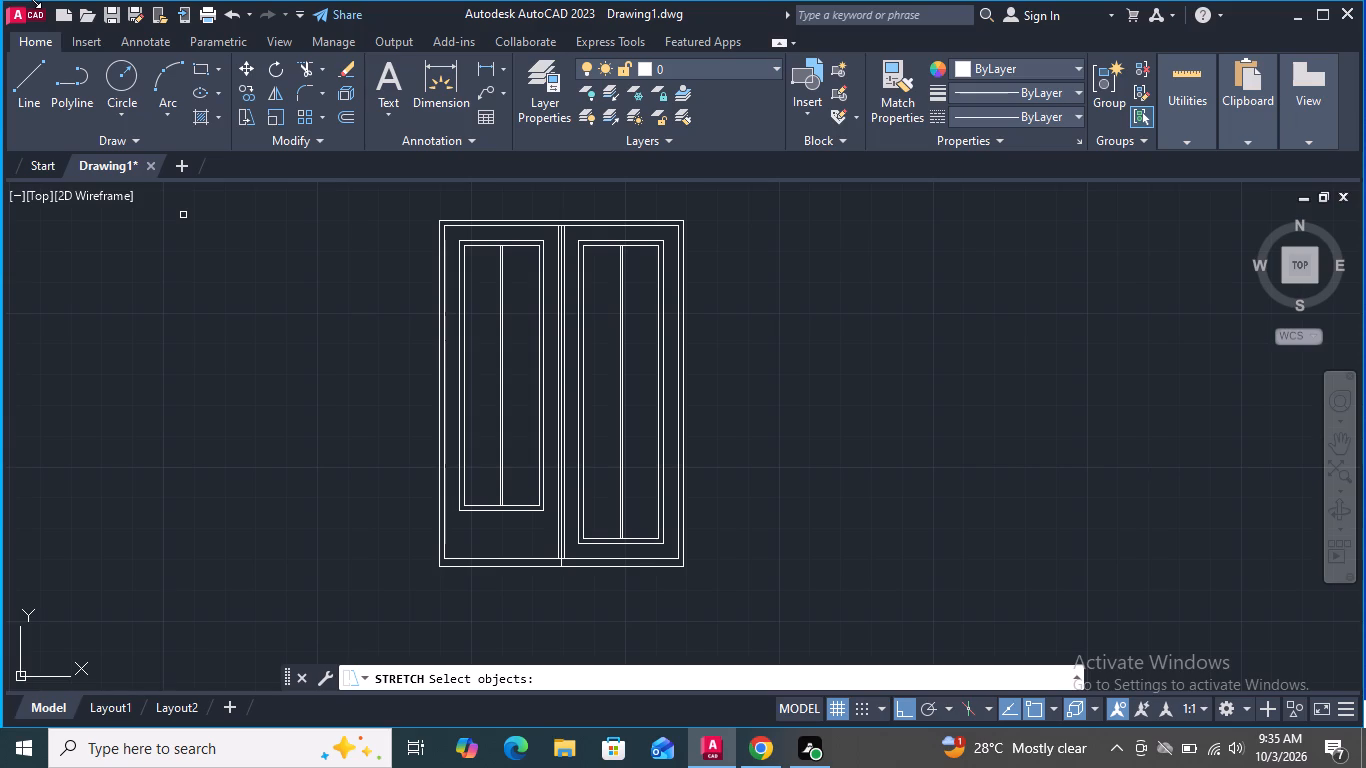
left_click(671, 549)
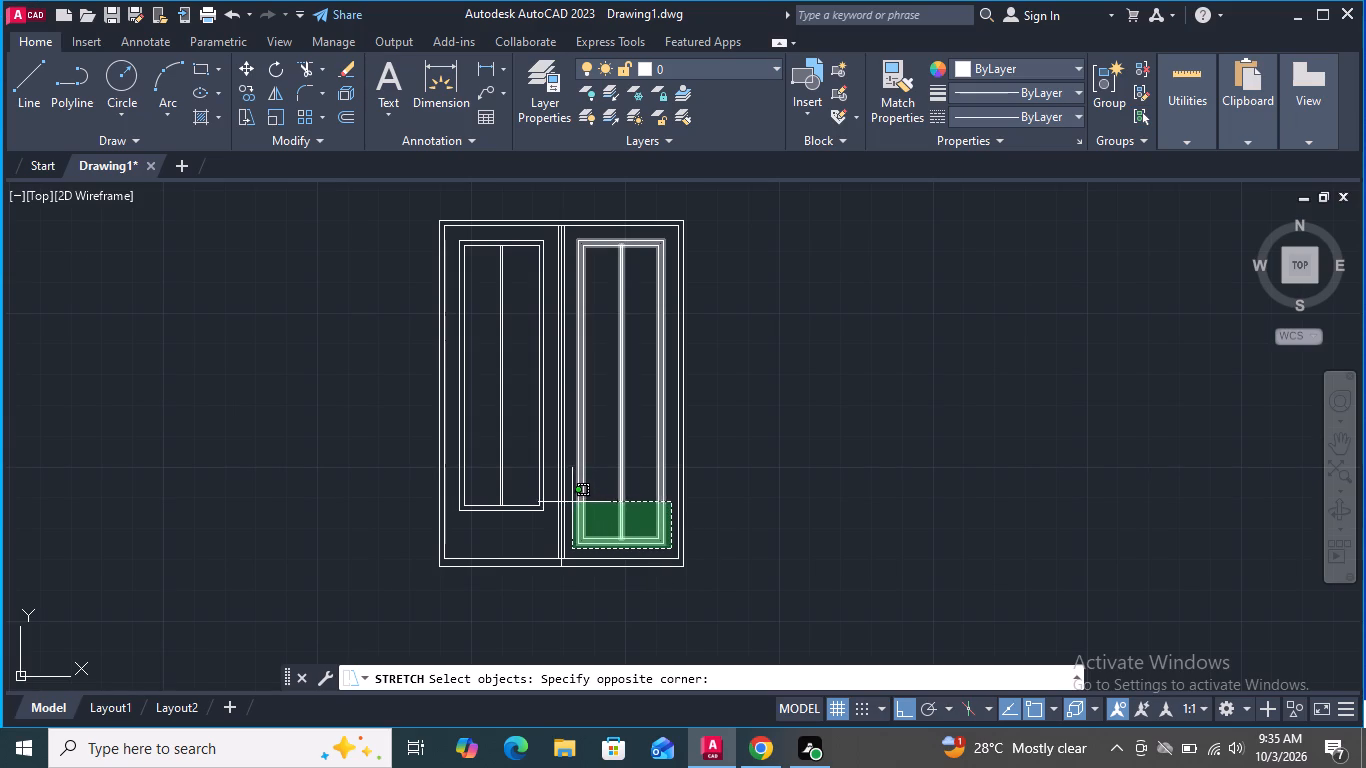
left_click(572, 502)
key("Return")
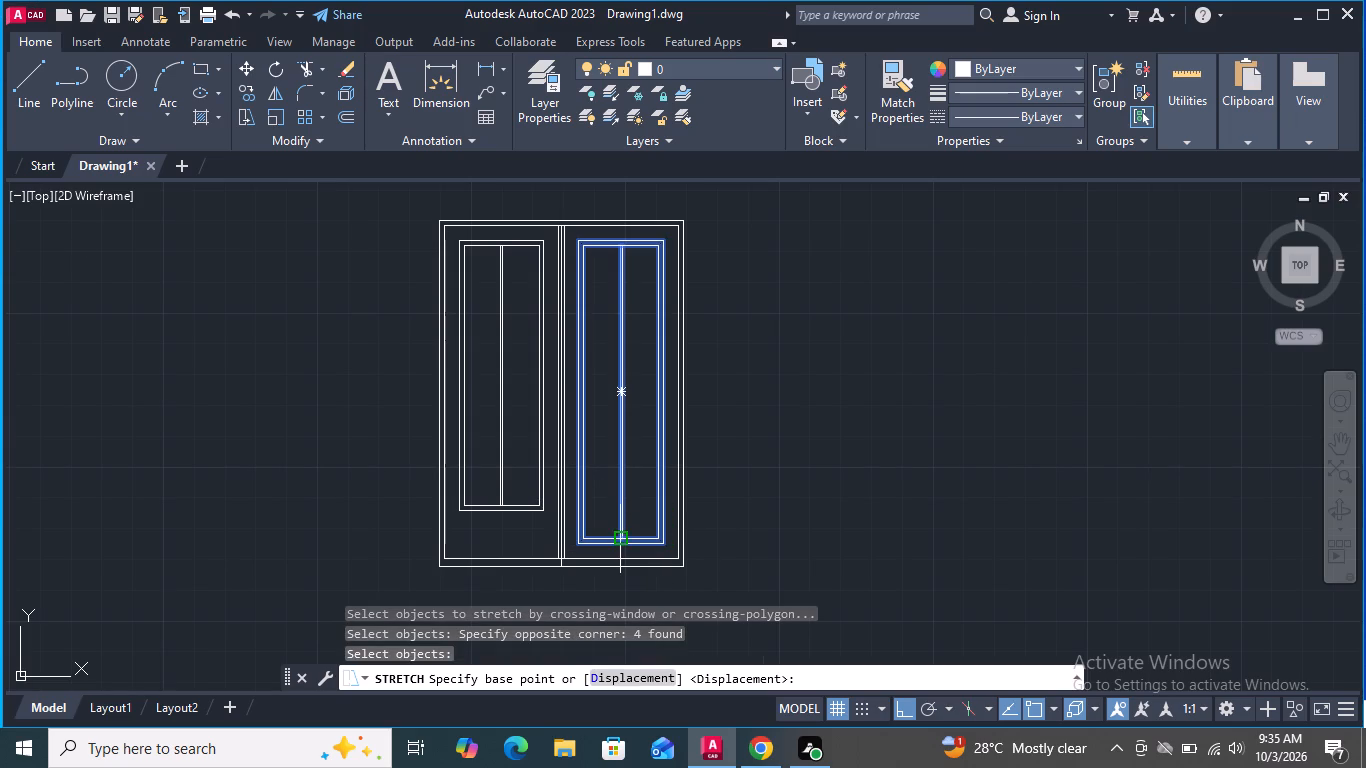
left_click(620, 547)
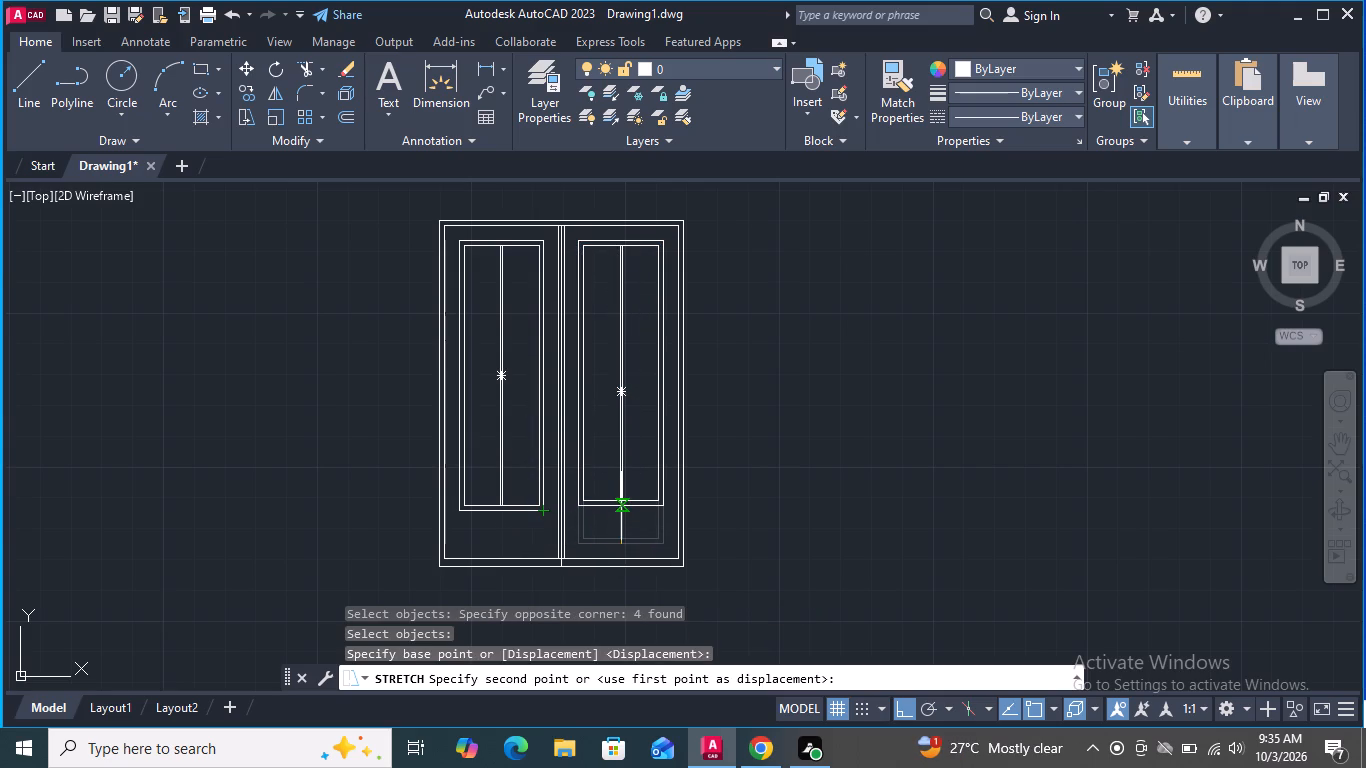
left_click(621, 511)
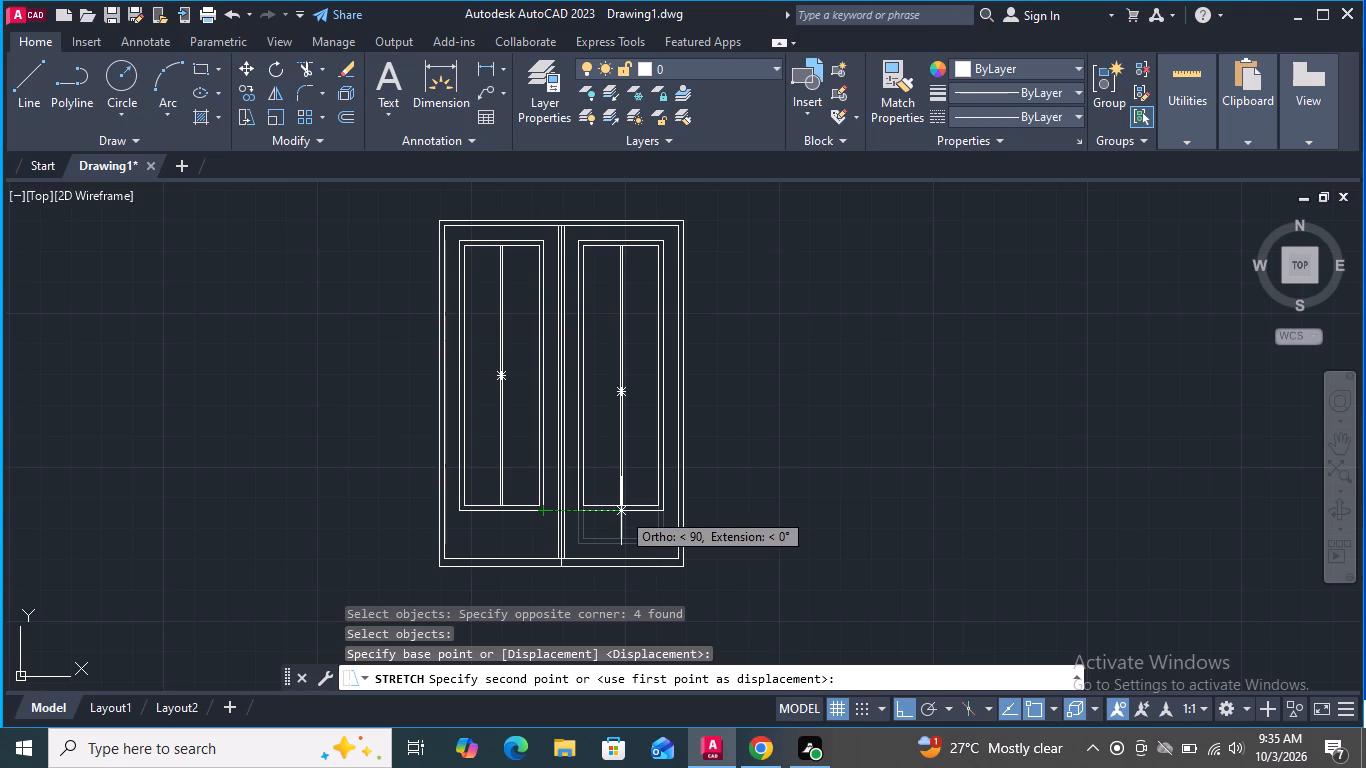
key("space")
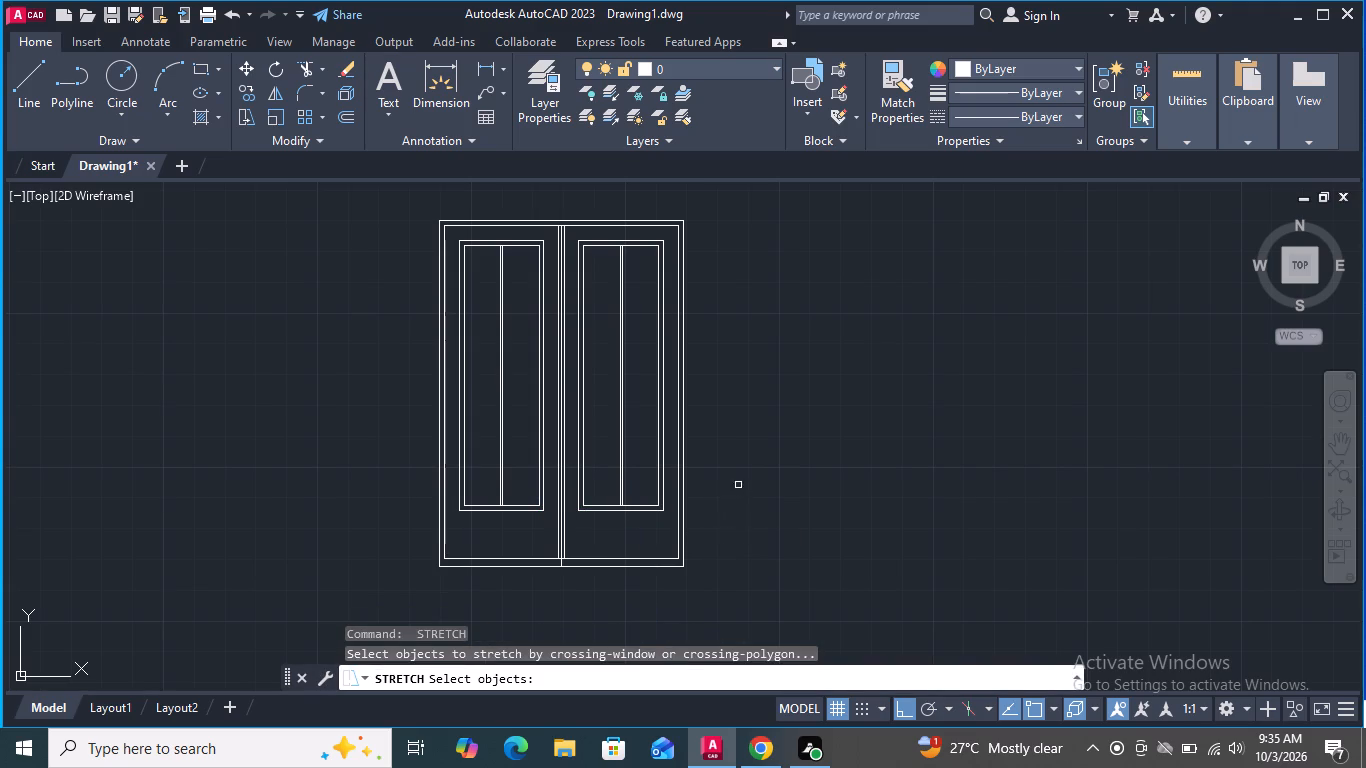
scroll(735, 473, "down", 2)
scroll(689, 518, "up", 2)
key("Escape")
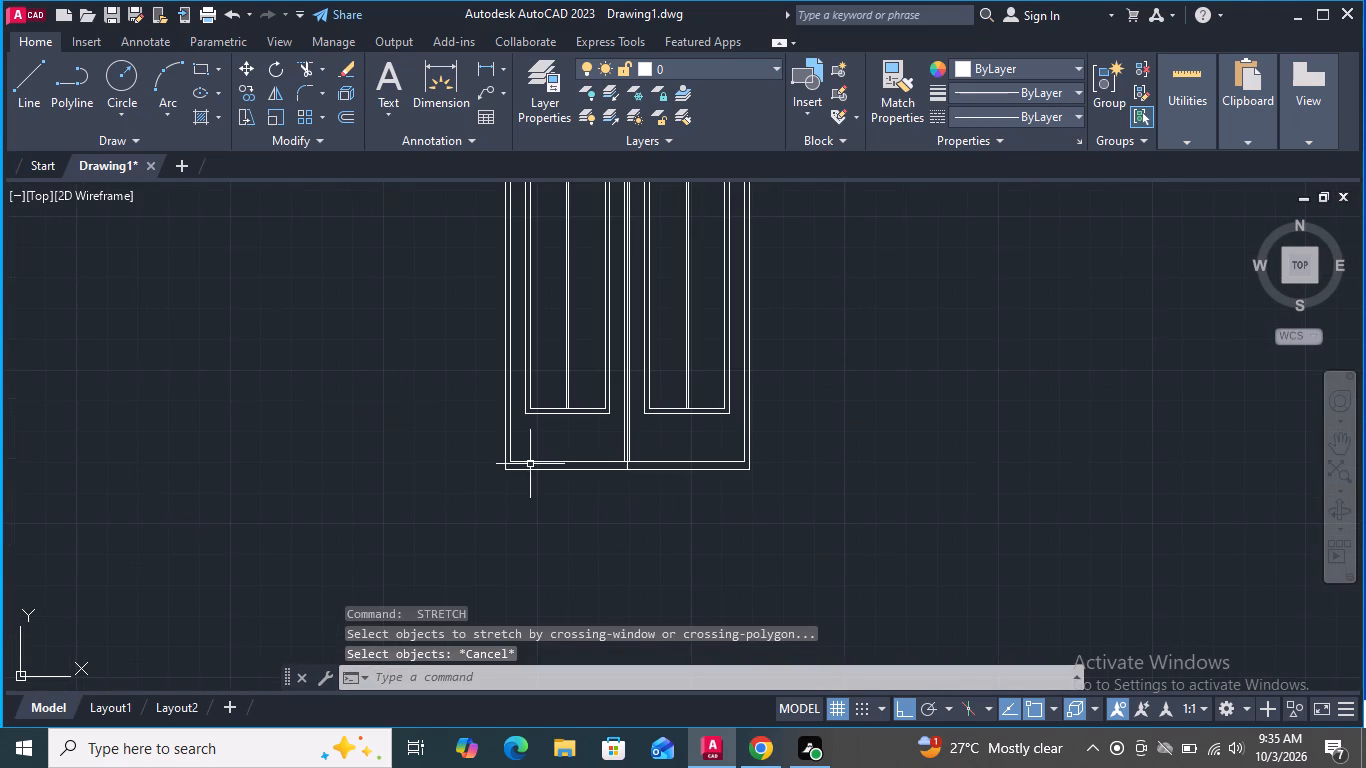
Stretch the bottom end of the outer double frame and its middle divider straight down about 0'-8".
left_click(246, 120)
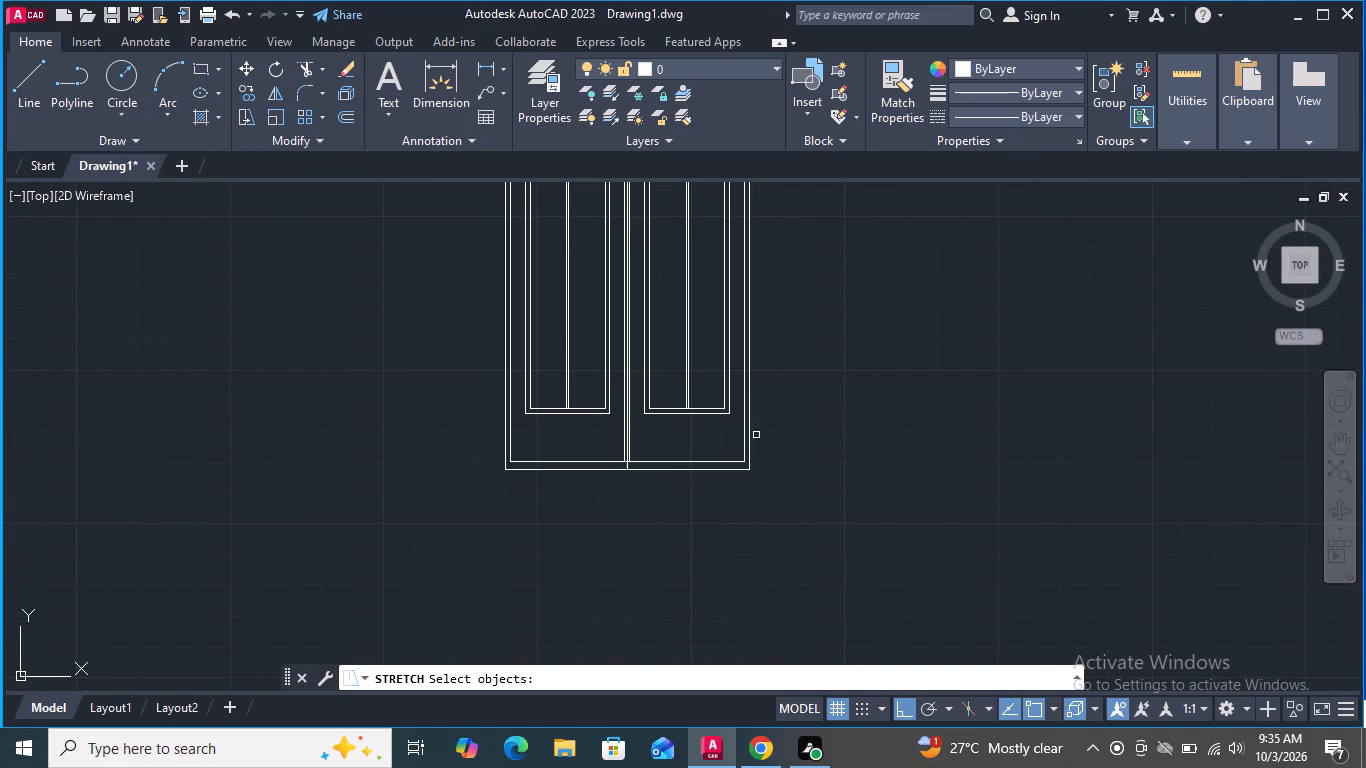
left_click(799, 503)
left_click(477, 449)
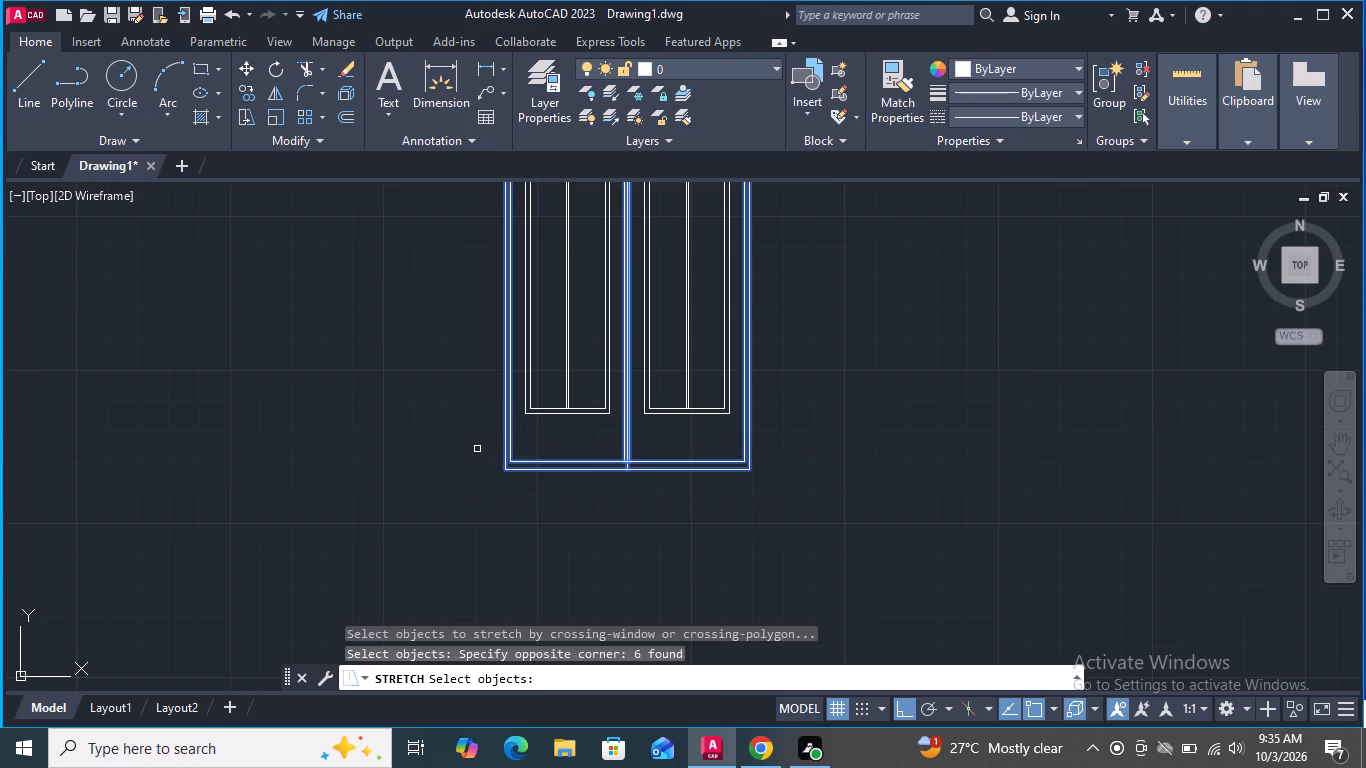
key("Return")
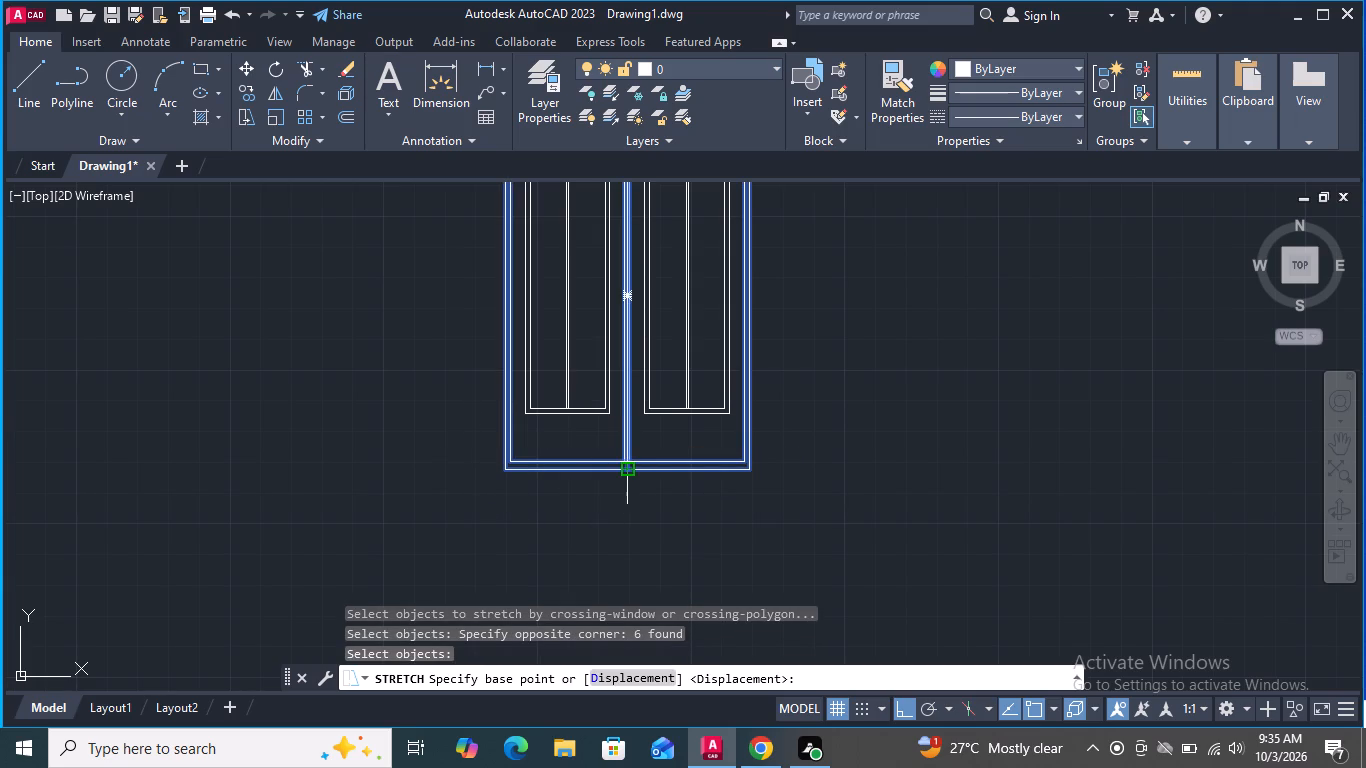
left_click(629, 471)
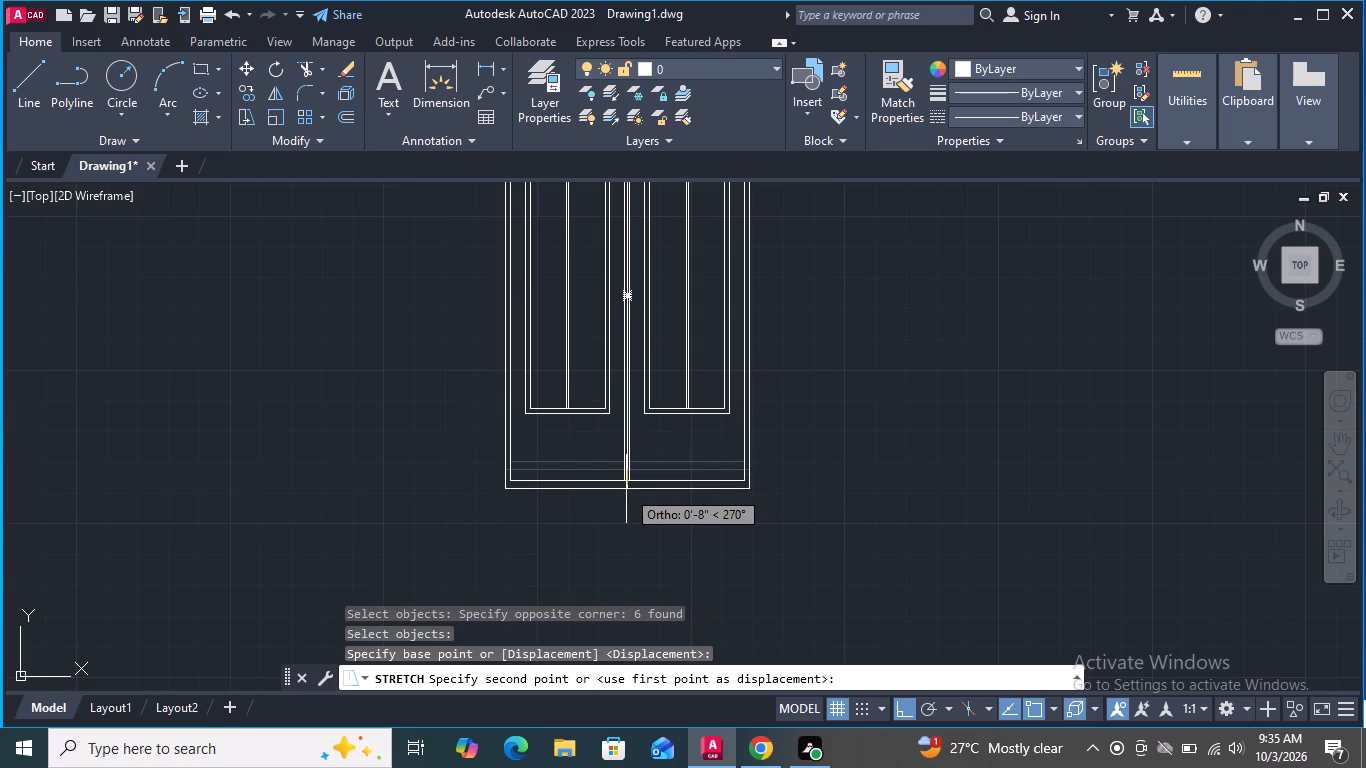
left_click(626, 489)
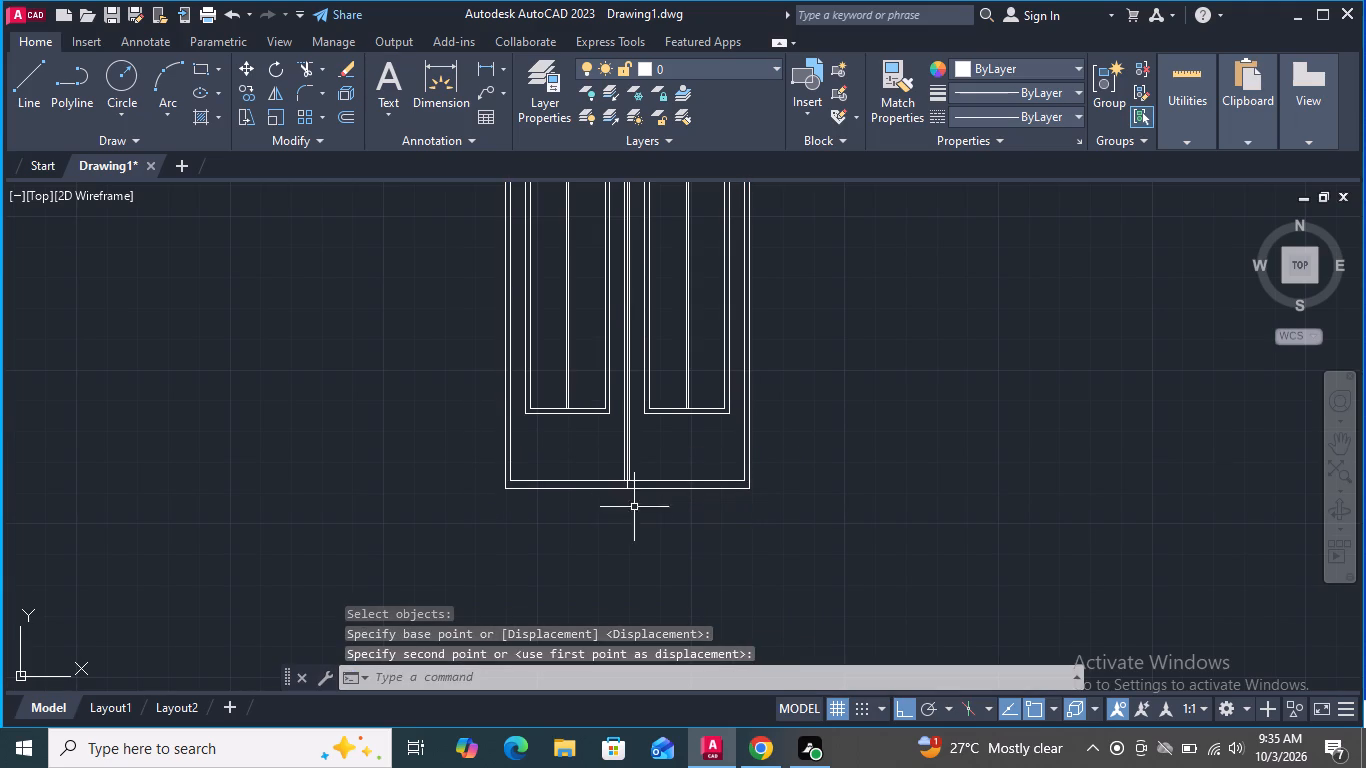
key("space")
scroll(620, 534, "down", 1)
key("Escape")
Draw a rectangle beneath the left panel, matching its width, with the lower edge about 1'-6" below the panel's bottom edge.
middle_click_drag(735, 502, 647, 506)
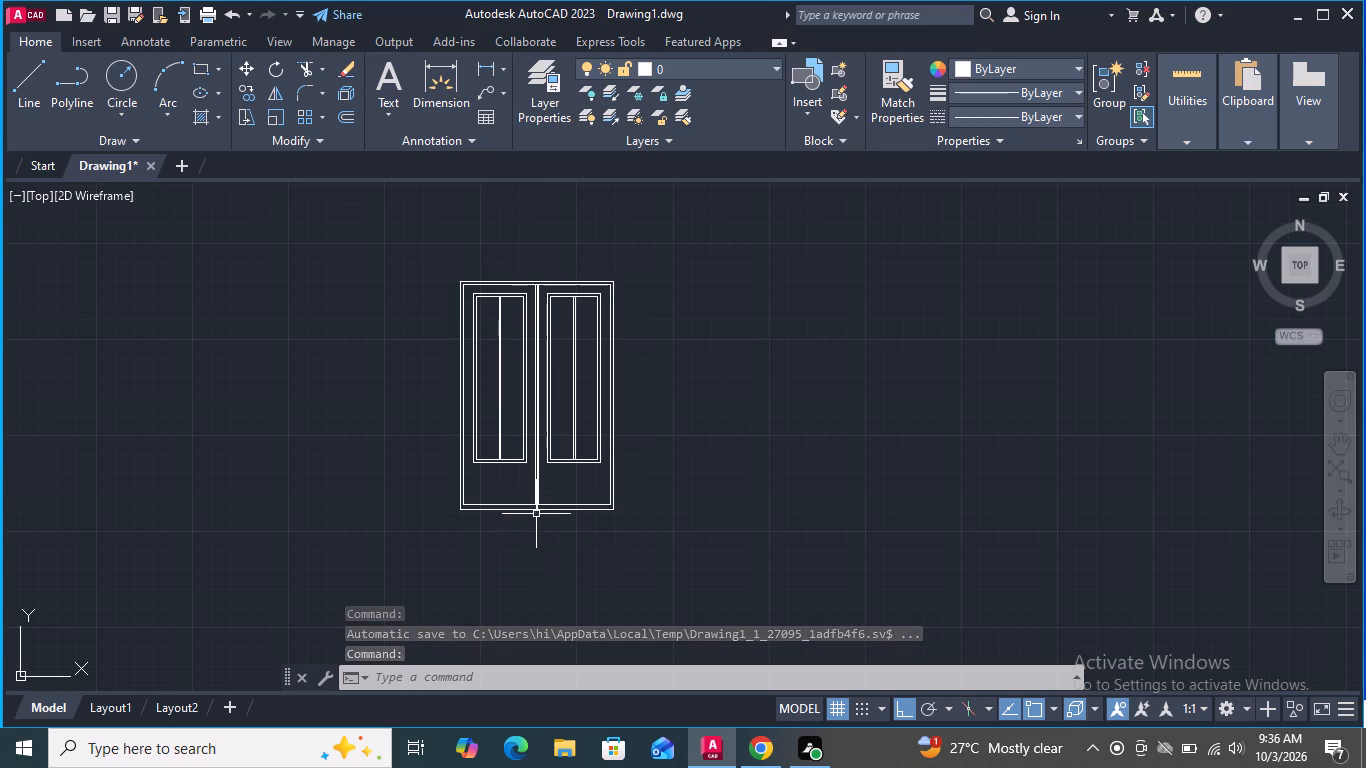
scroll(529, 522, "up", 1)
scroll(427, 502, "up", 2)
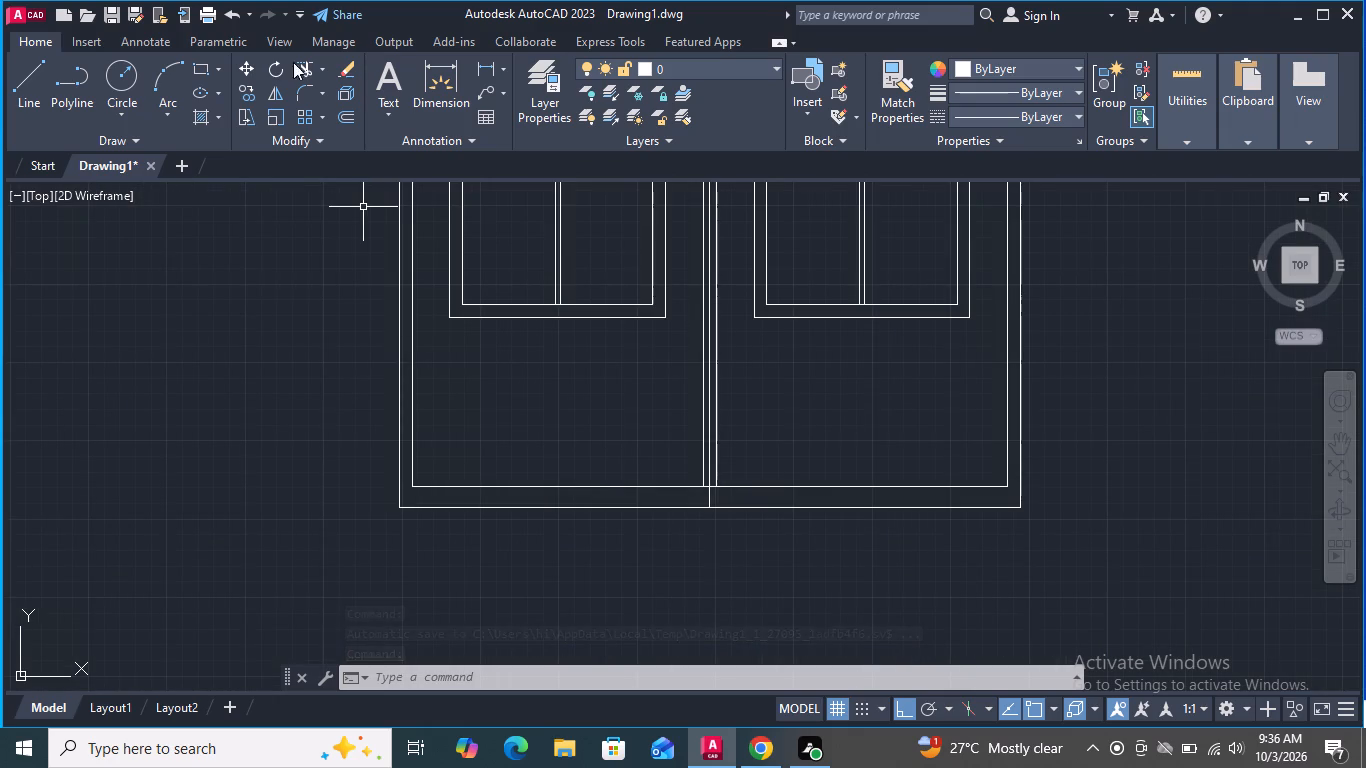
left_click(198, 64)
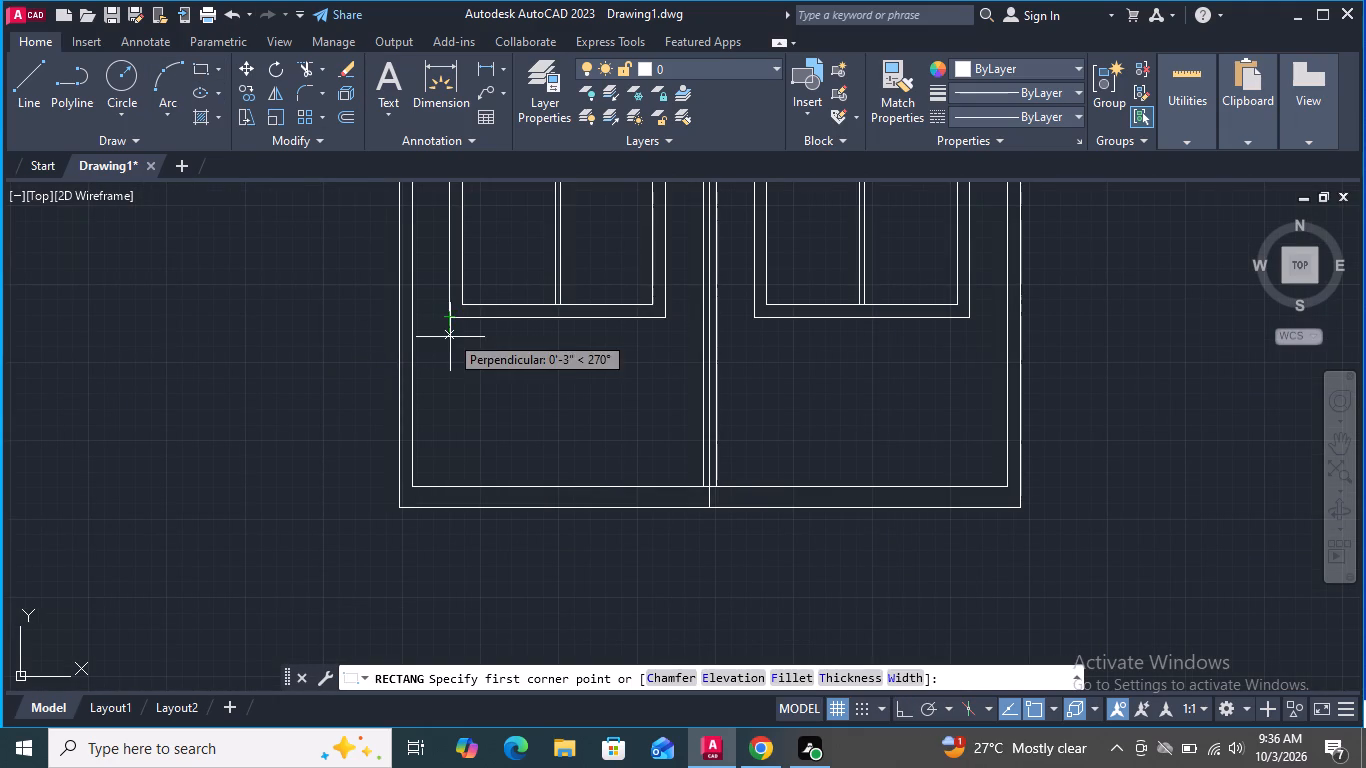
left_click(451, 365)
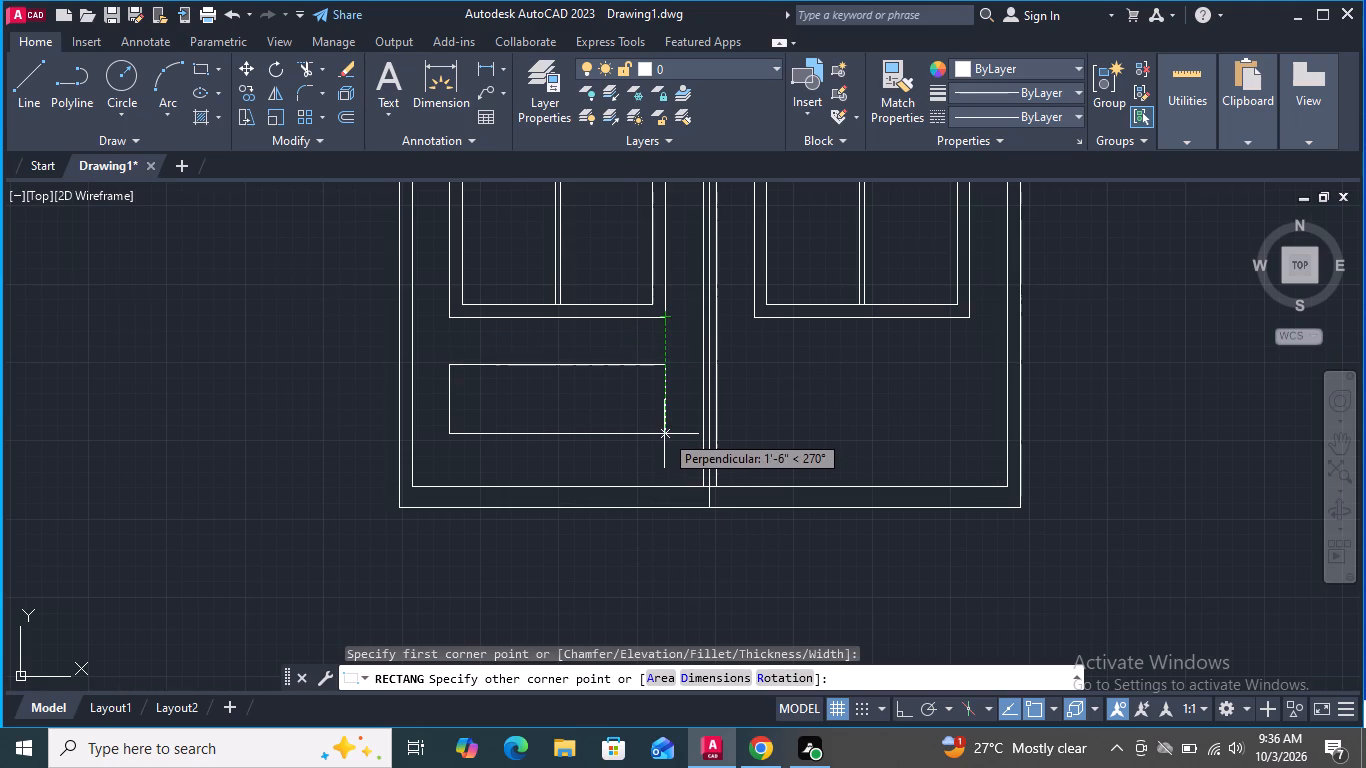
left_click(664, 435)
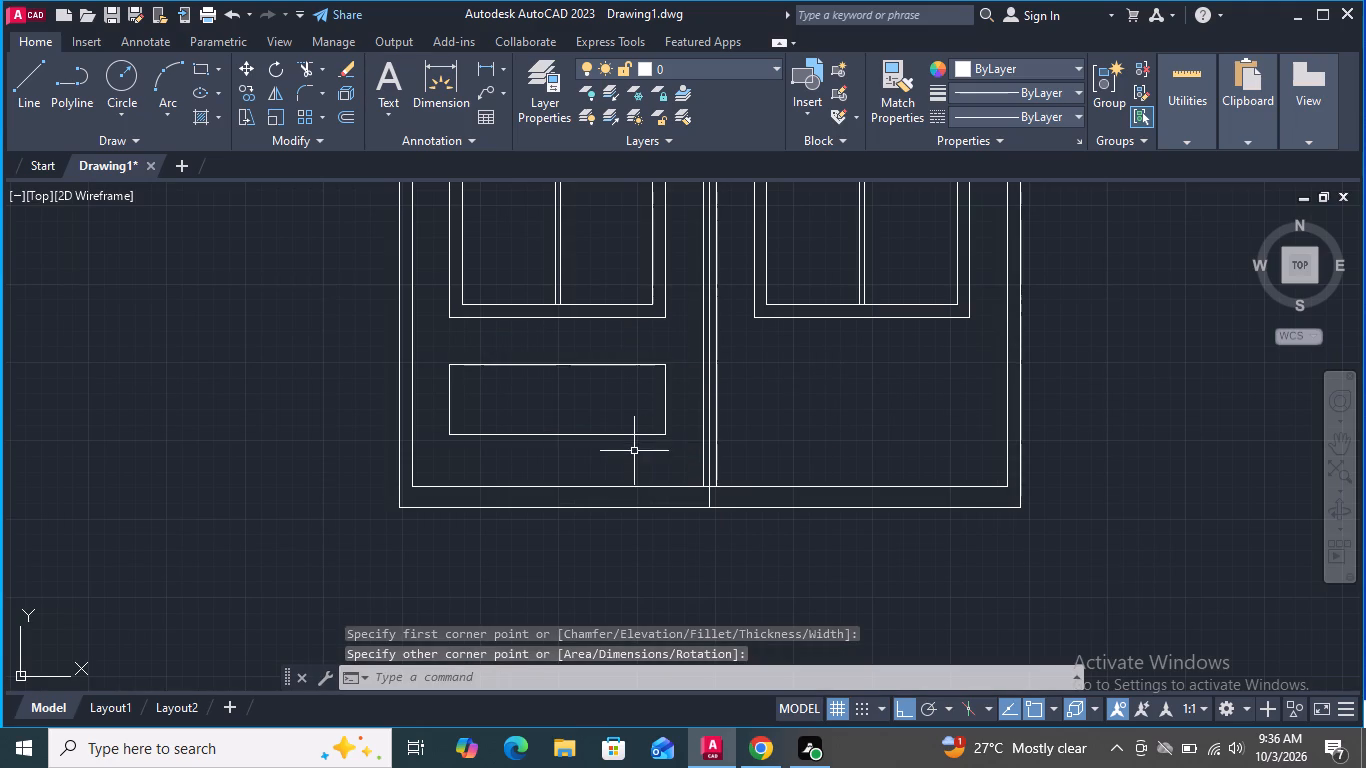
Offset the new rectangle below the left panel 1" inward.
scroll(494, 389, "up", 2)
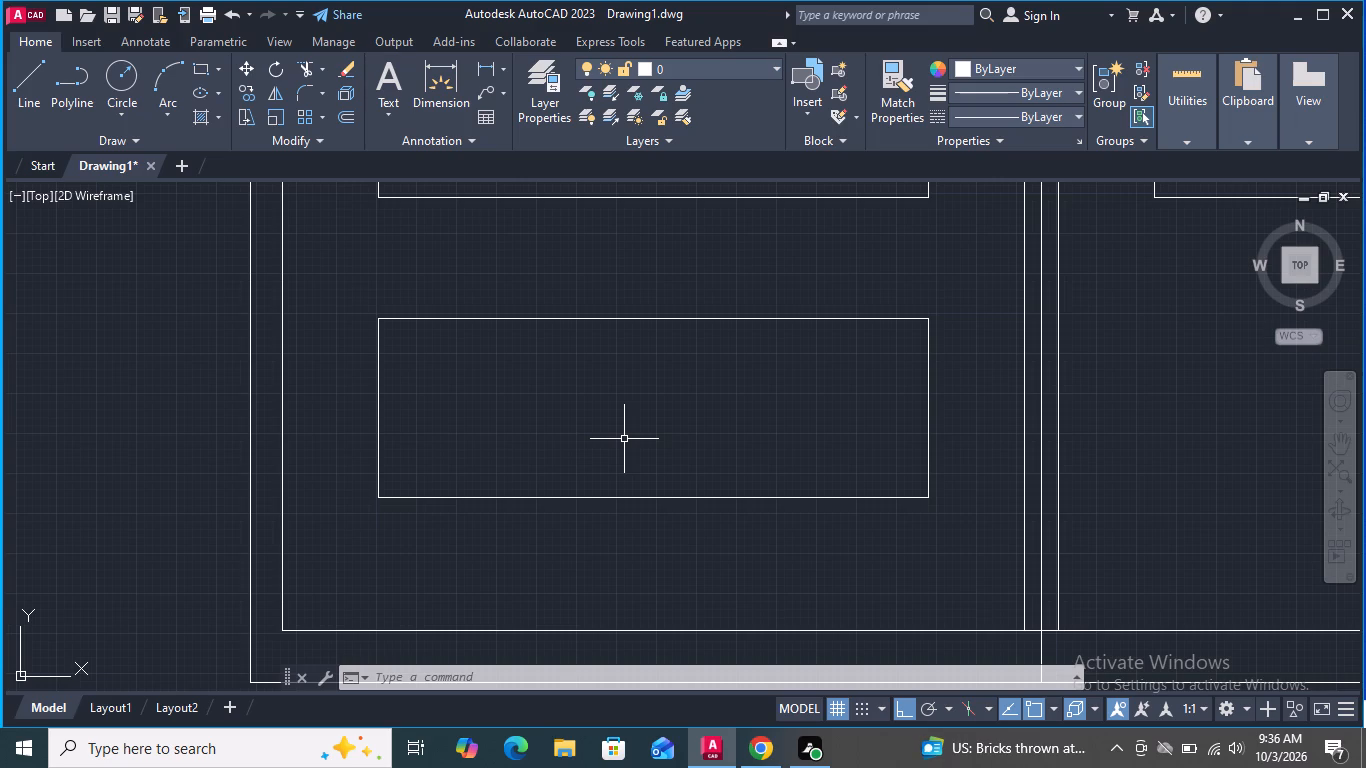
left_click(344, 118)
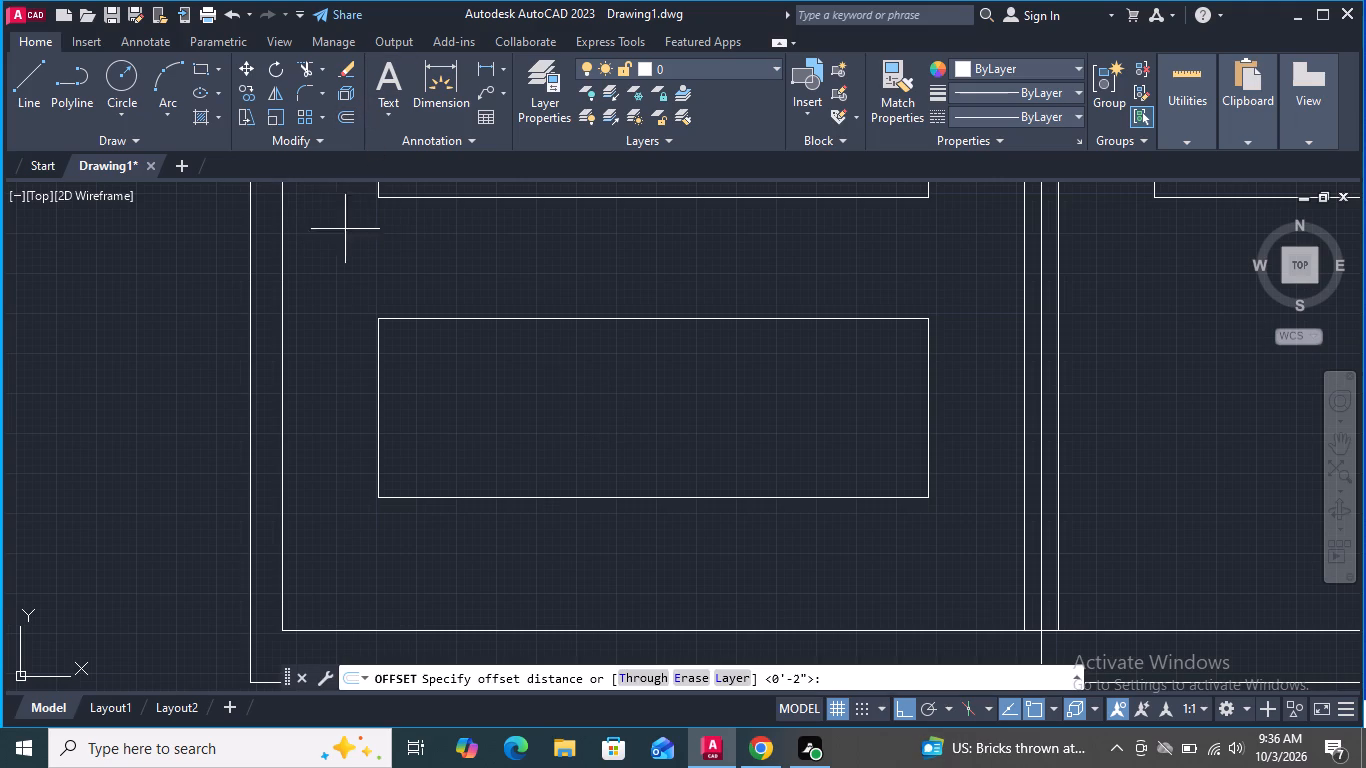
type("1\"")
key("Return")
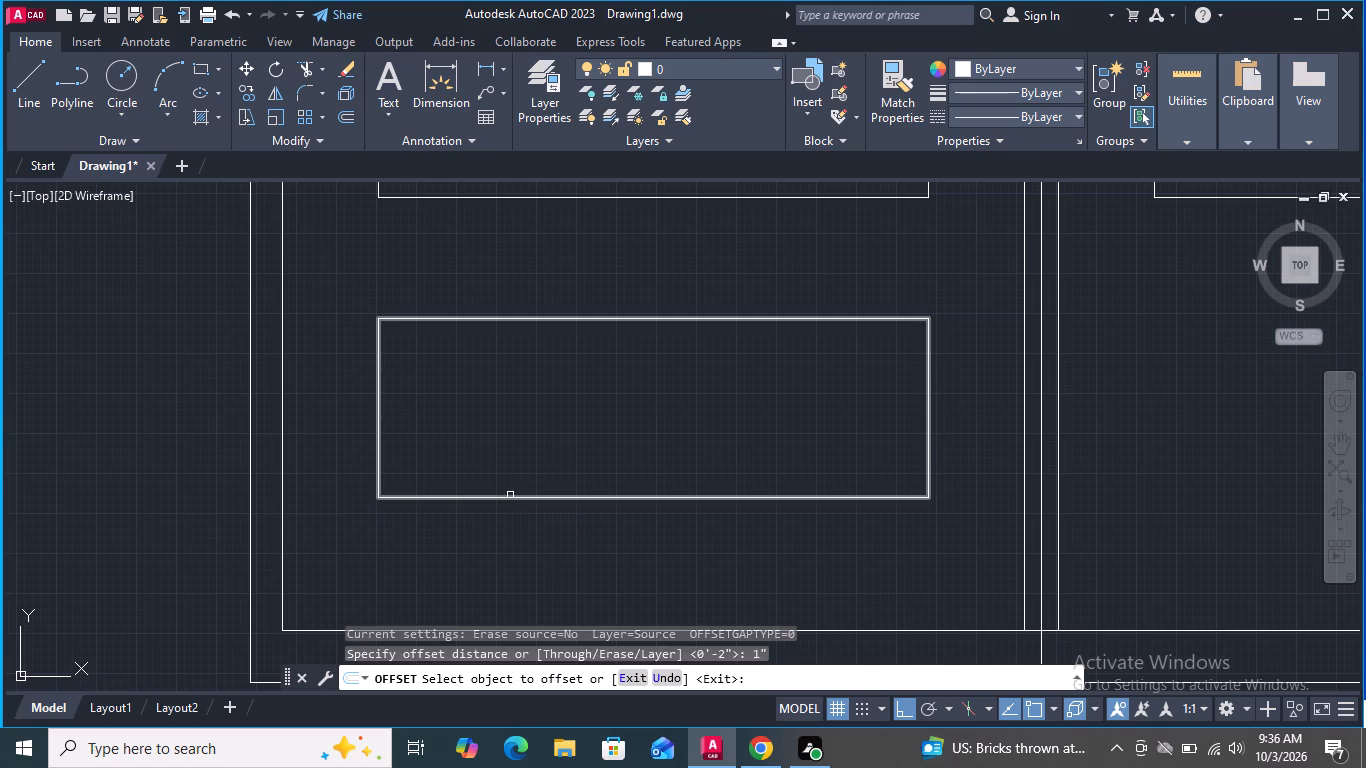
left_click(510, 498)
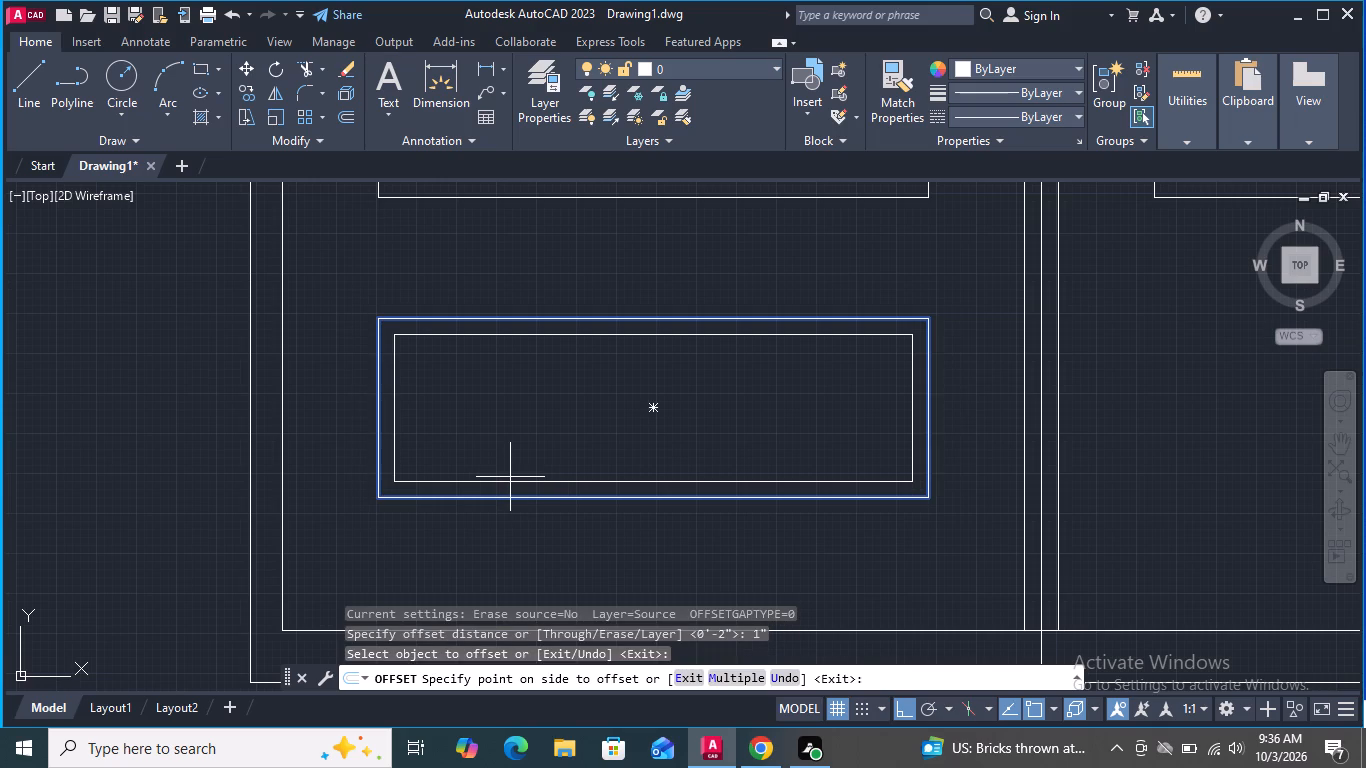
left_click(510, 477)
scroll(510, 476, "down", 2)
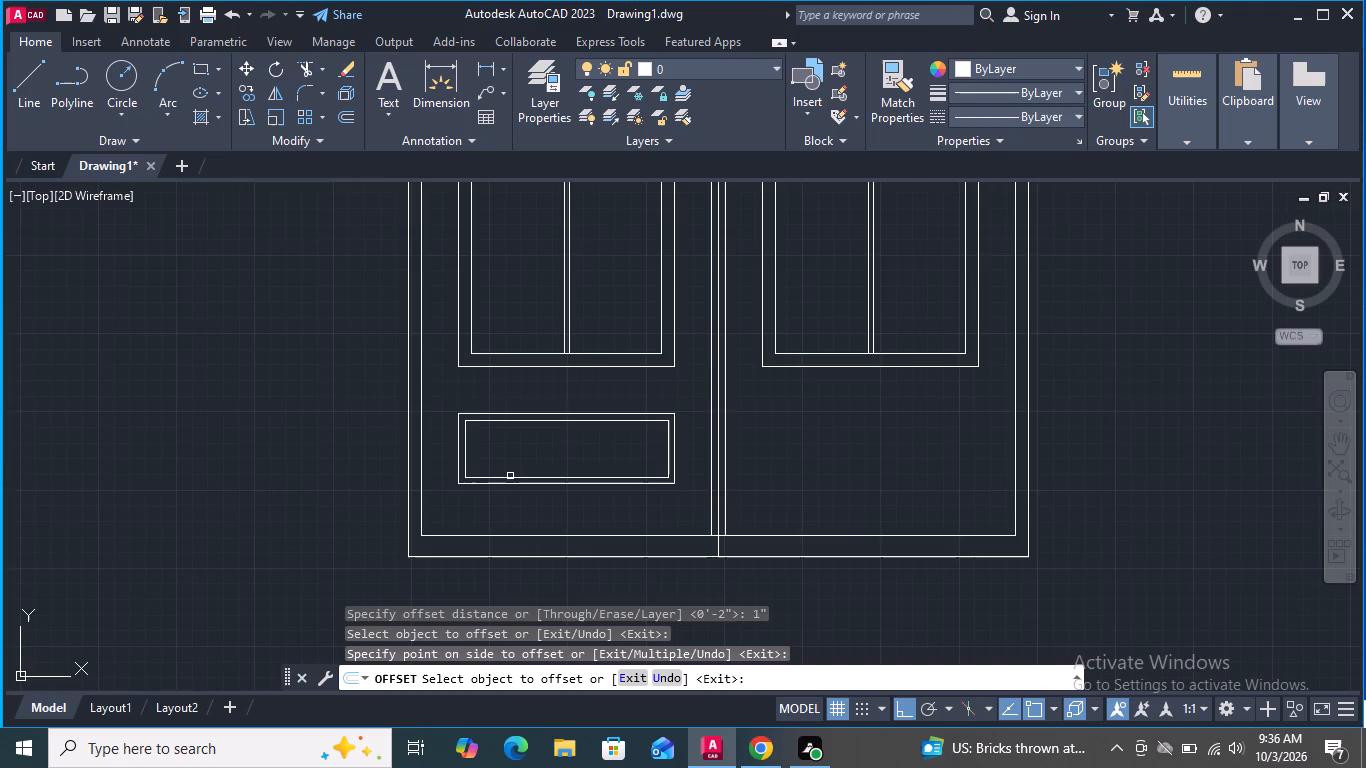
scroll(510, 476, "down", 1)
scroll(510, 476, "up", 4)
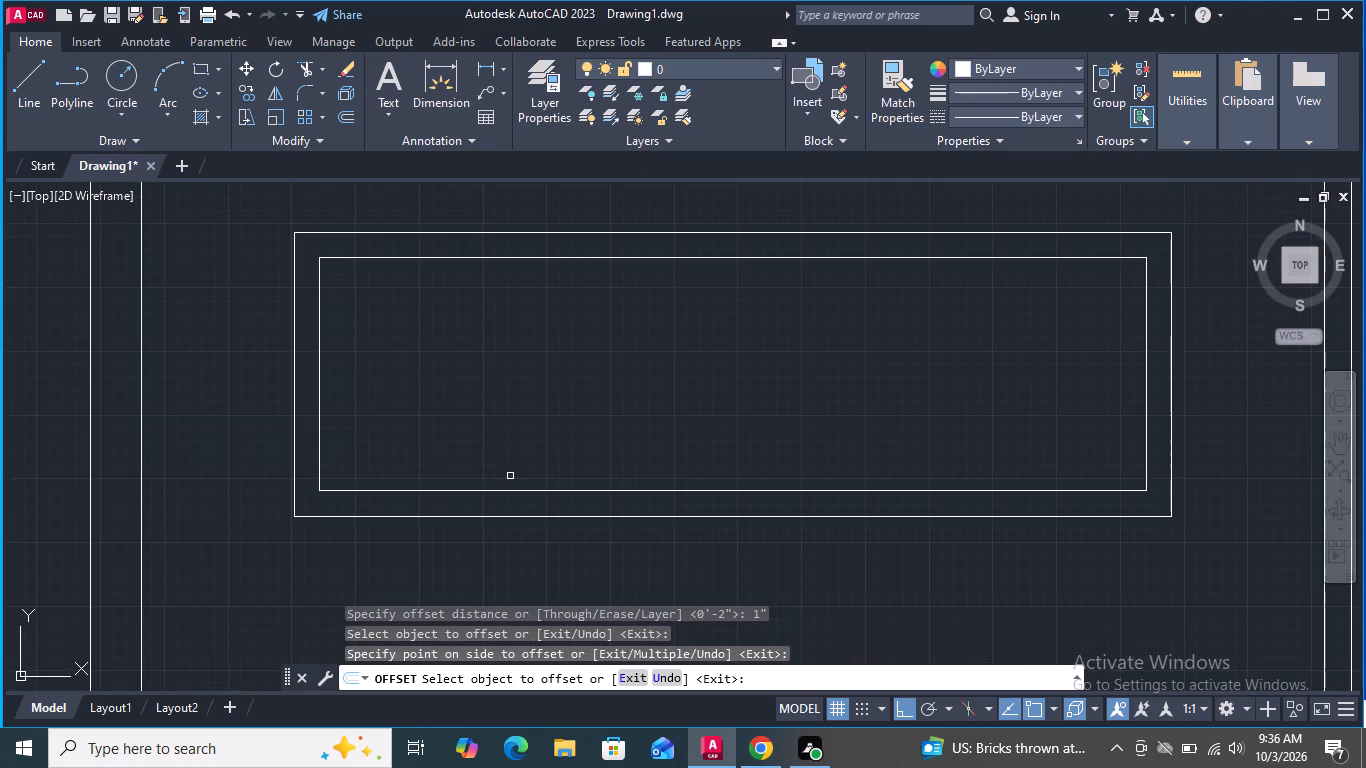
key("Escape")
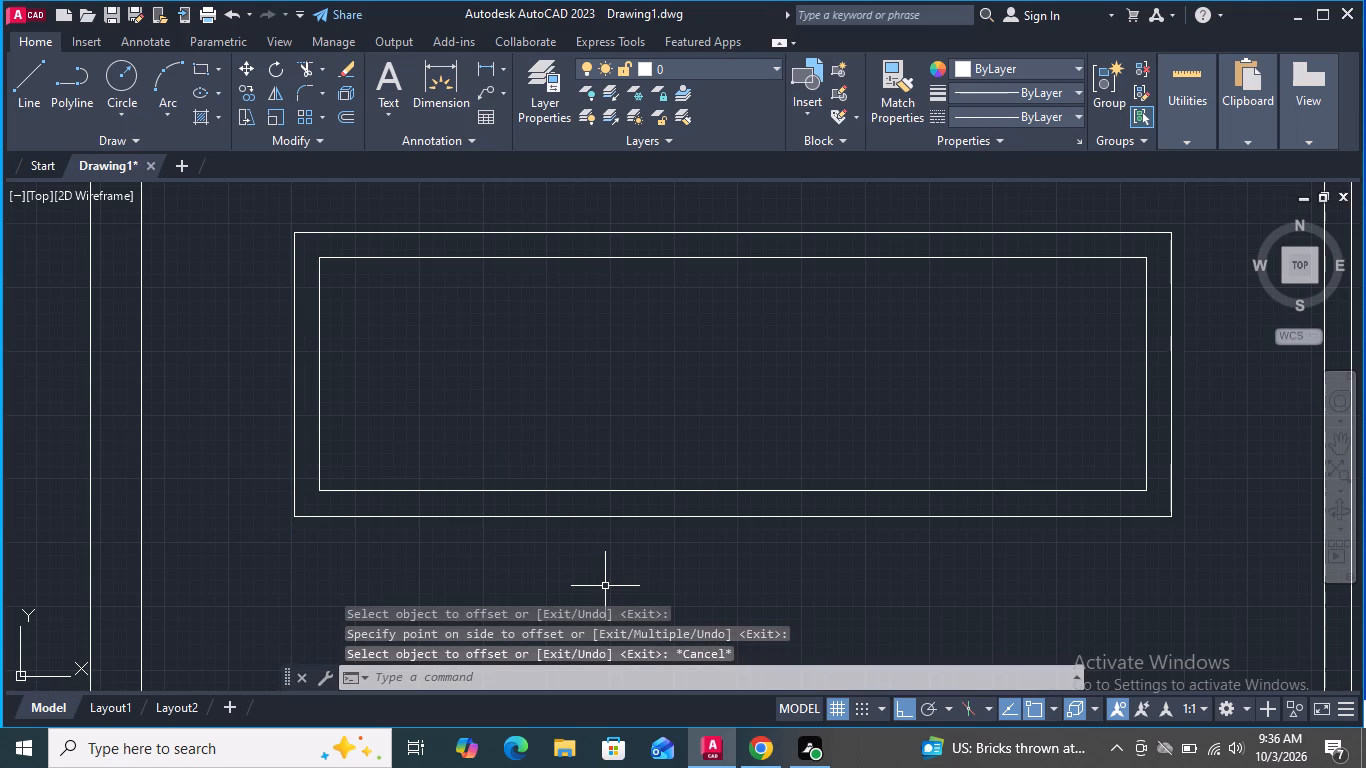
Undo the last inward offset of the rectangle below the left panel.
key("ctrl+z")
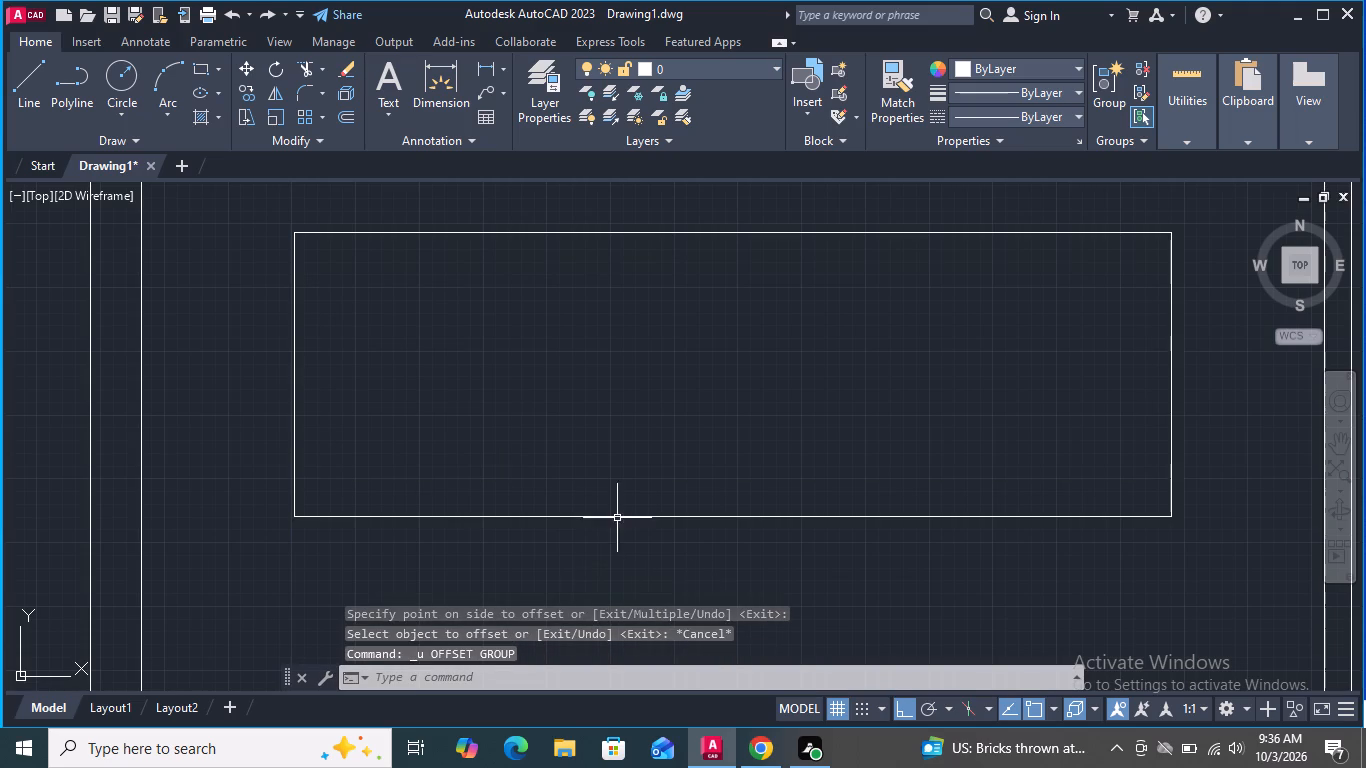
Offset the rectangle below the left panel 1/2" inward.
left_click(346, 120)
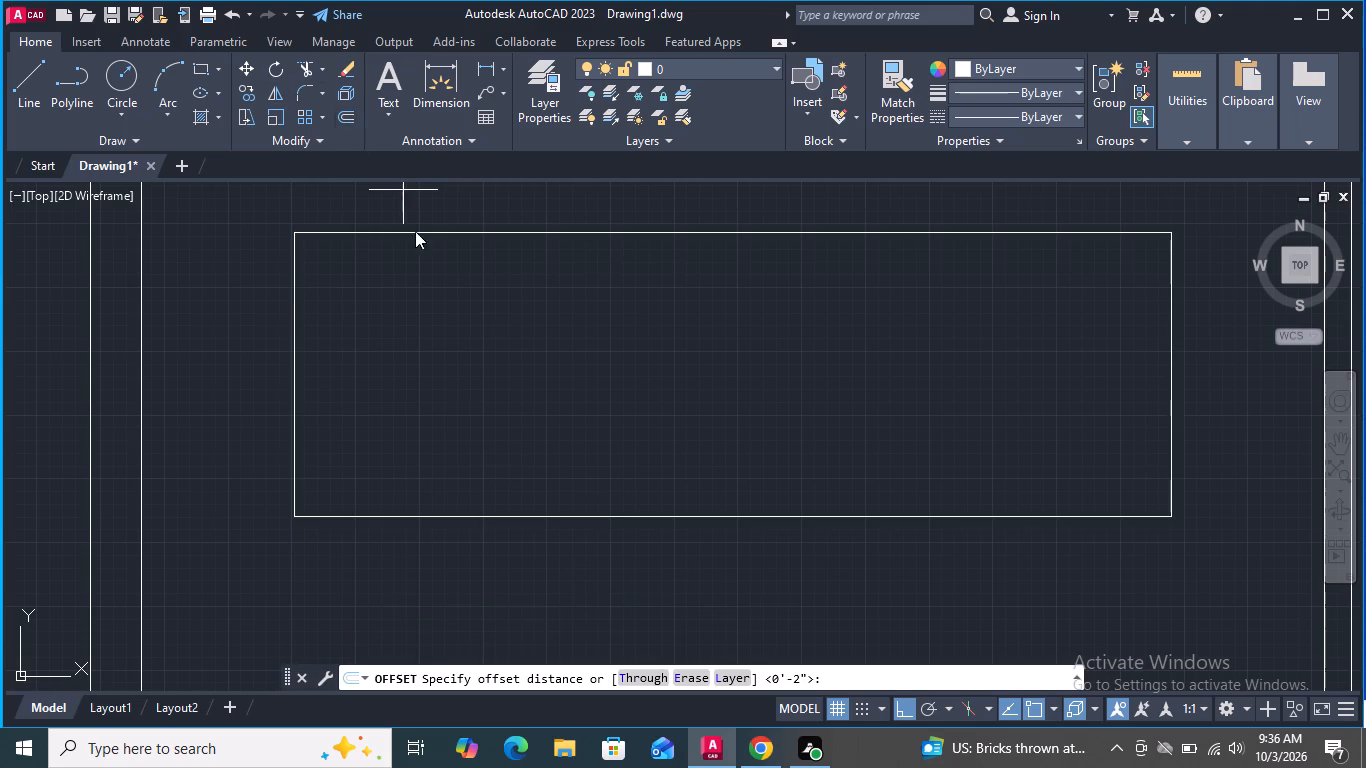
key("1")
key("backslash")
key("BackSpace")
key("slash")
key("2")
key("shift+quotedbl")
key("Return")
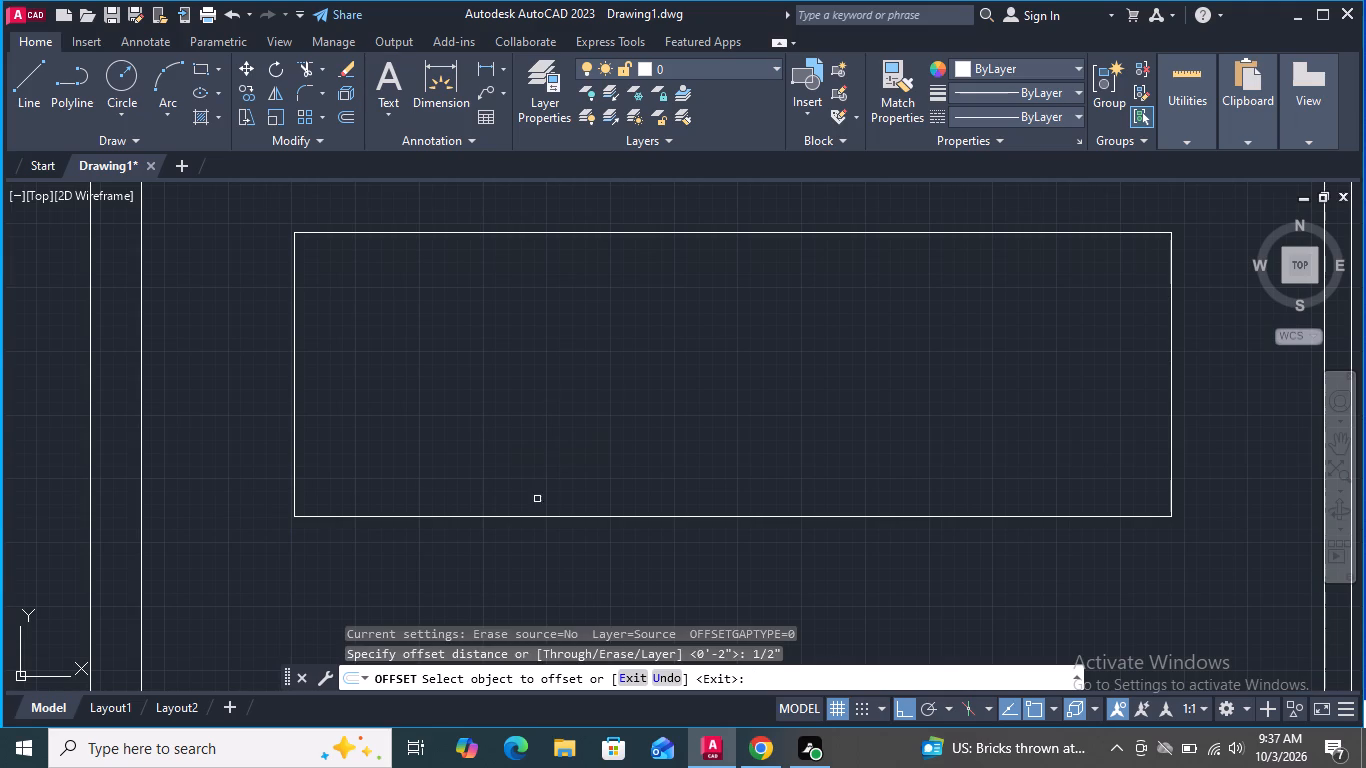
left_click(533, 516)
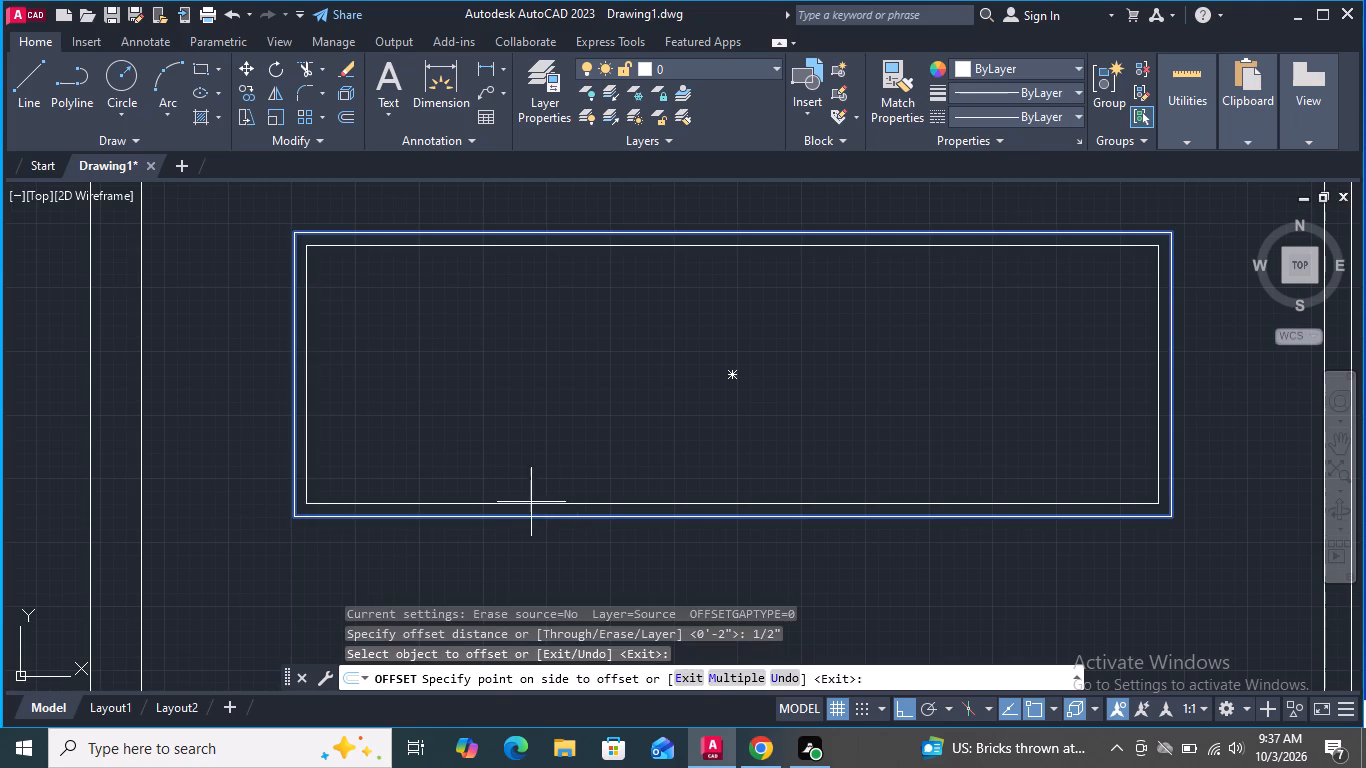
left_click(530, 499)
scroll(527, 478, "down", 3)
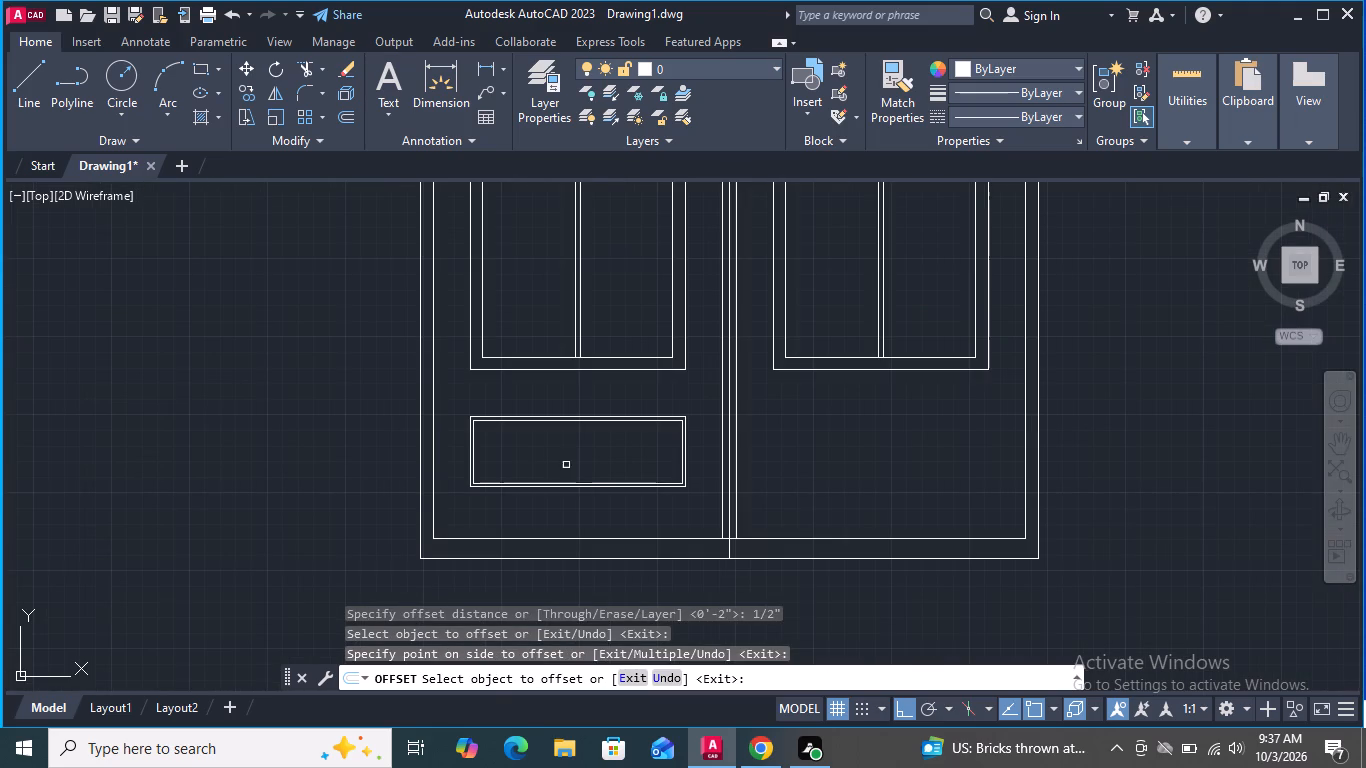
key("space")
scroll(555, 483, "up", 2)
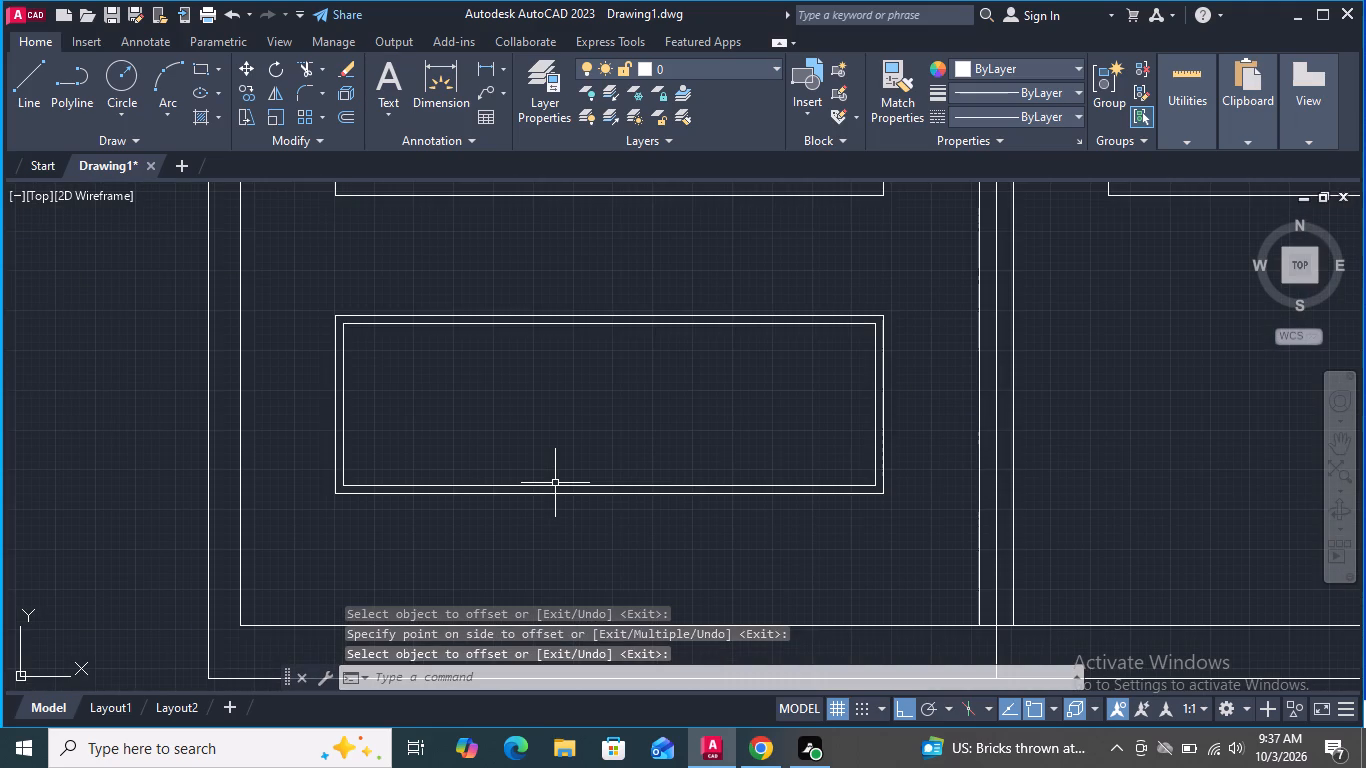
Offset the inner rectangle below the left panel 1" inward, and offset the resulting rectangle another 1" inward.
left_click(344, 121)
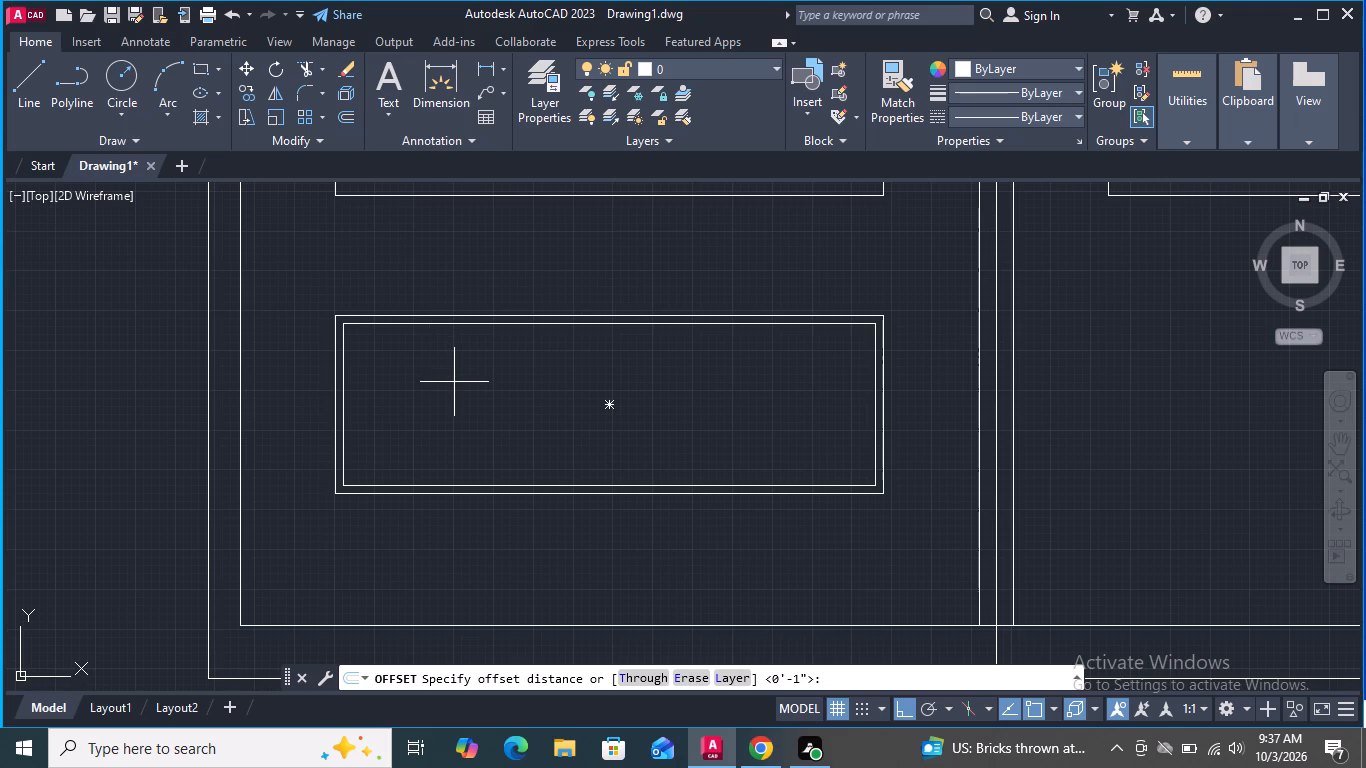
key("3")
key("BackSpace")
key("1")
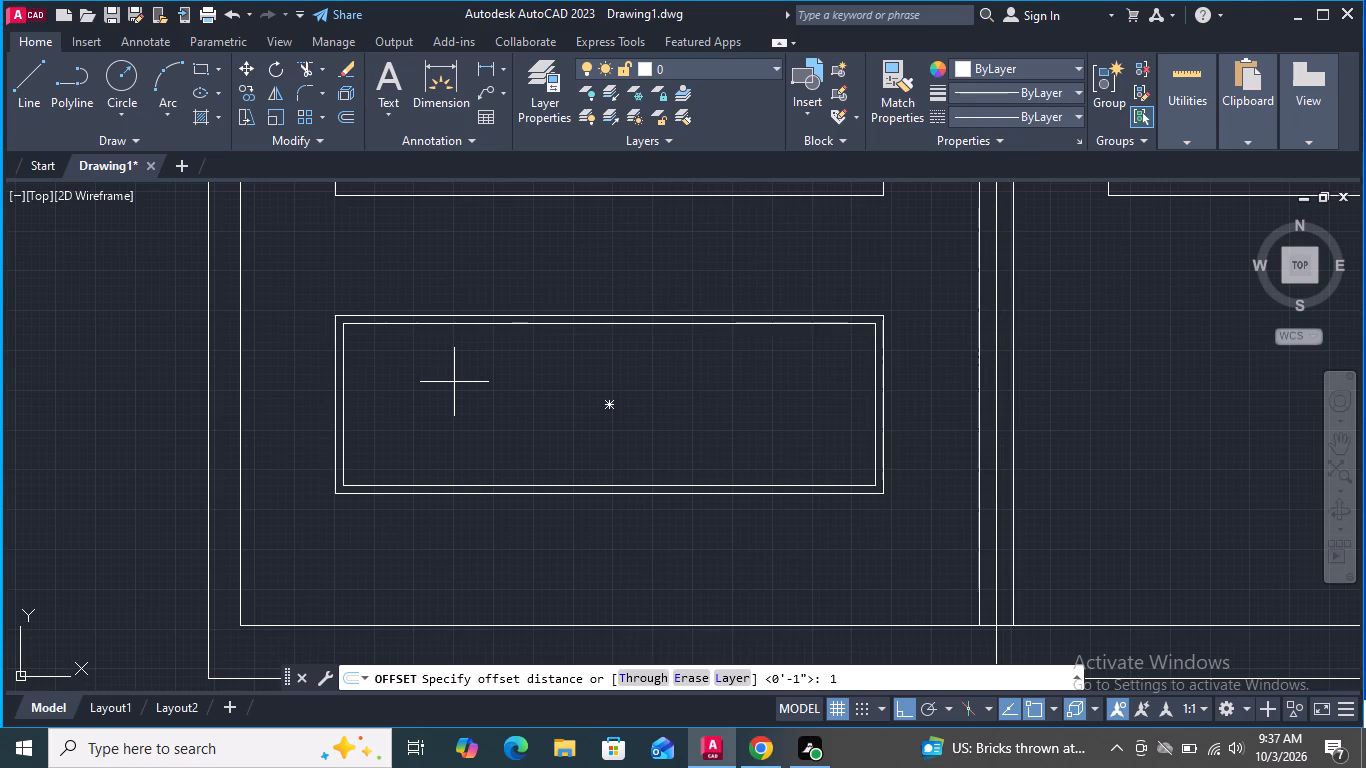
left_click(454, 383)
key("shift+quotedbl")
key("Return")
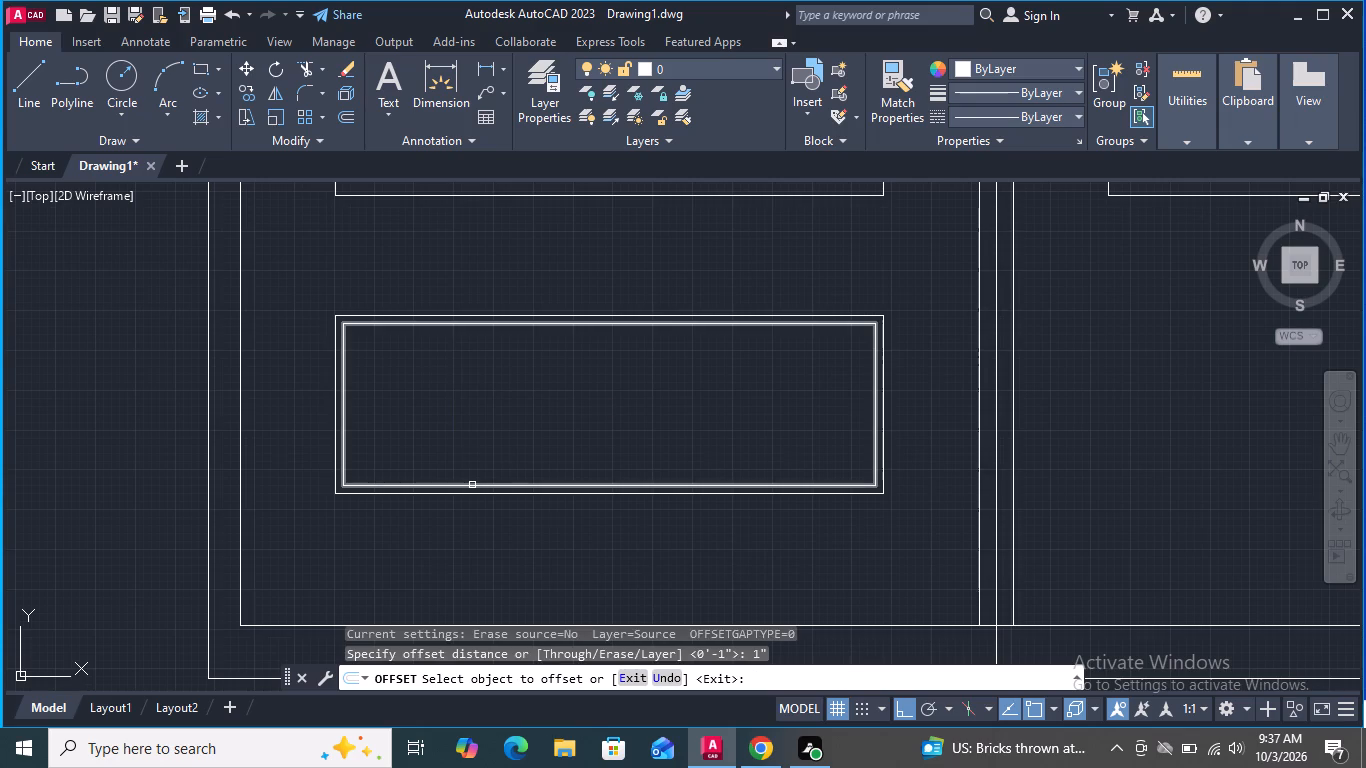
left_click(472, 485)
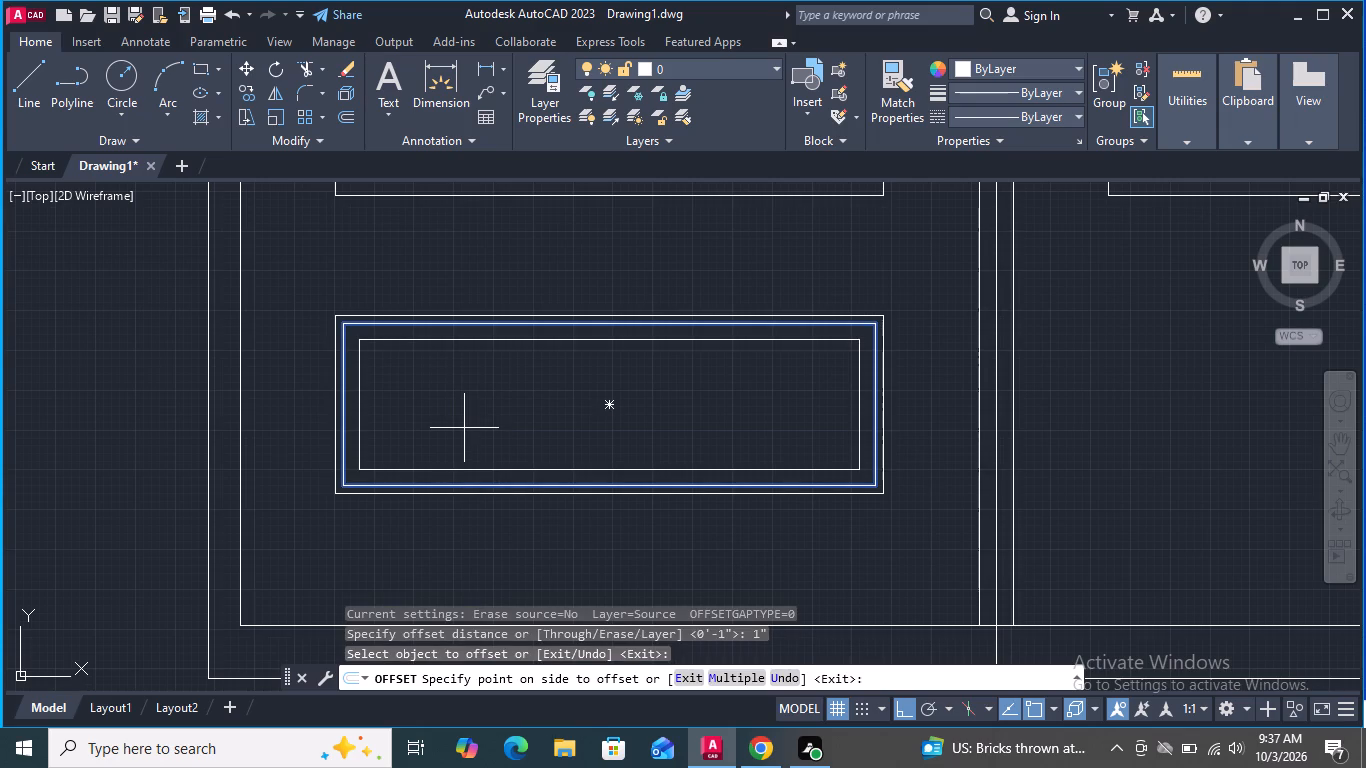
left_click(464, 428)
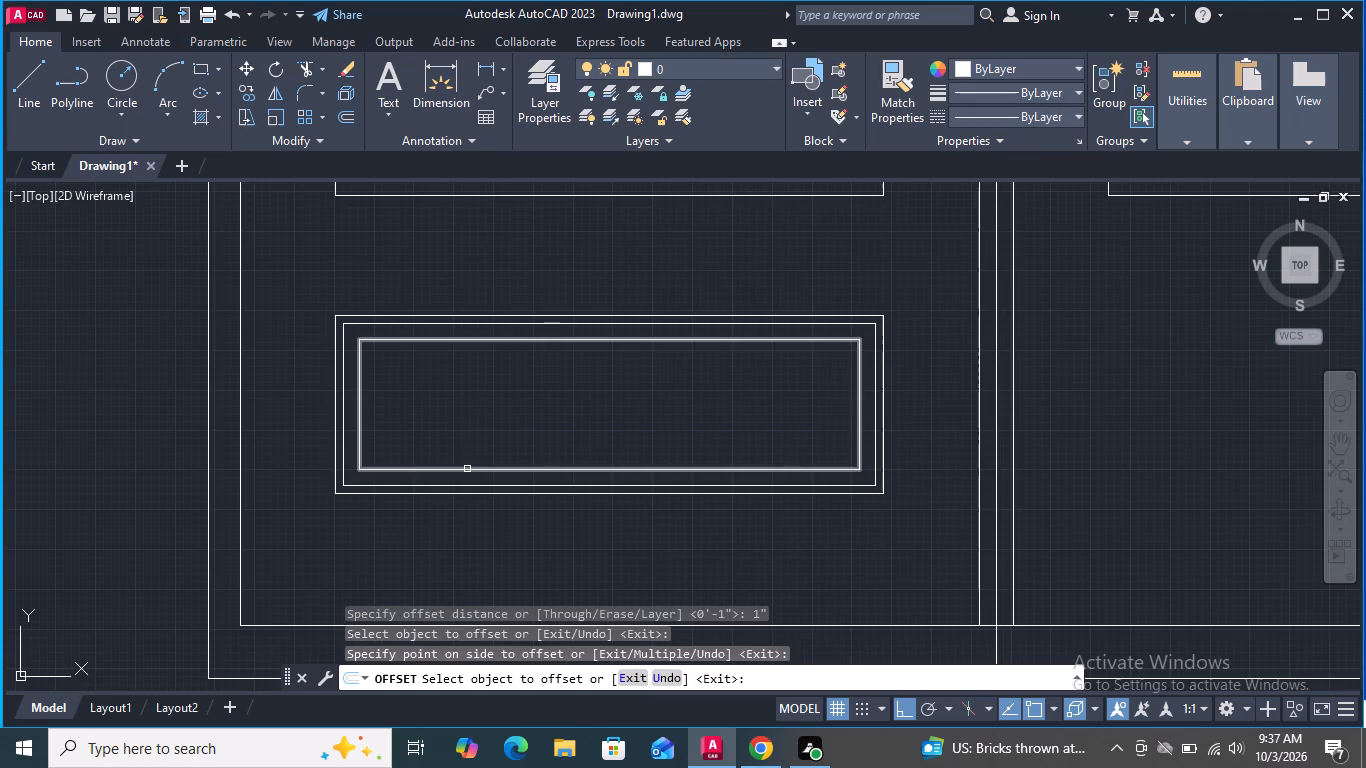
left_click(467, 469)
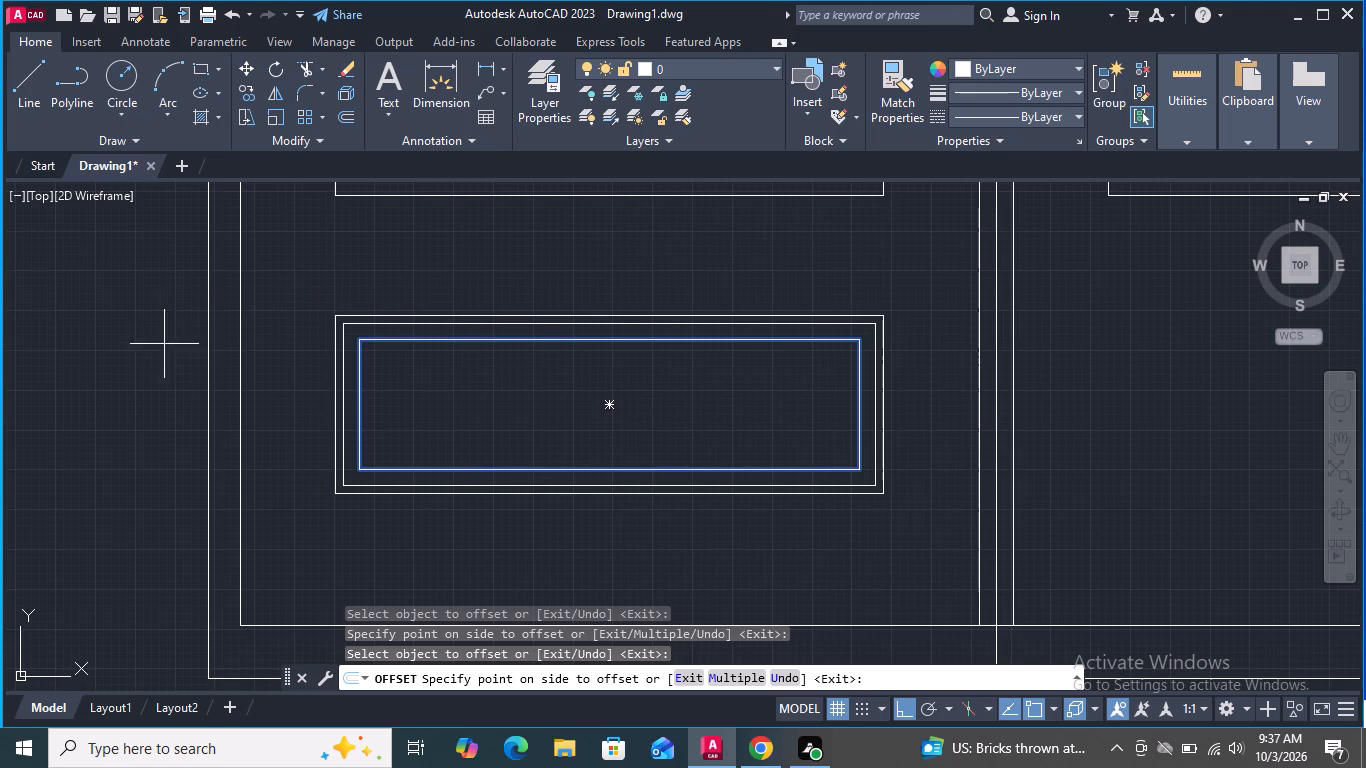
left_click(397, 452)
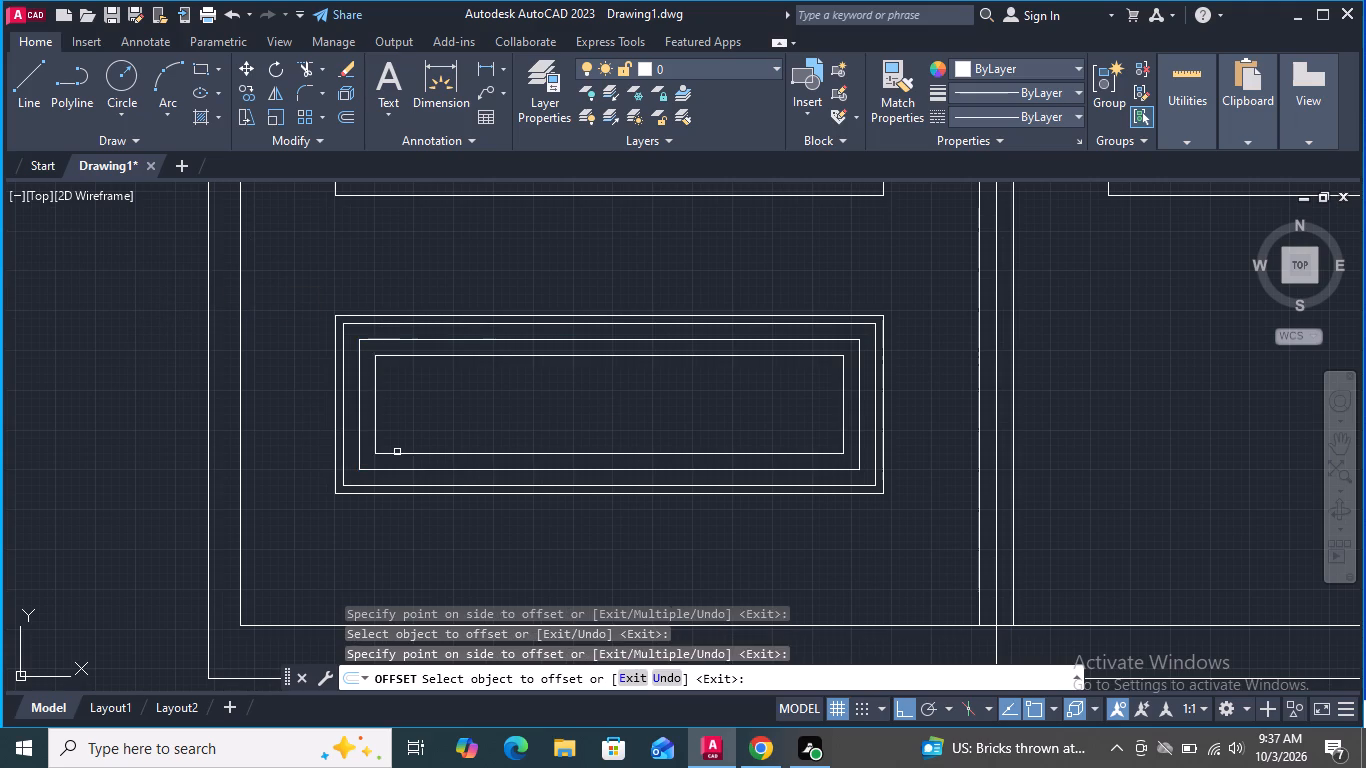
key("space")
With Ortho off, draw diagonal lines joining the outermost and innermost rectangles at the lower panel's upper-left and lower-left corners.
left_click(28, 77)
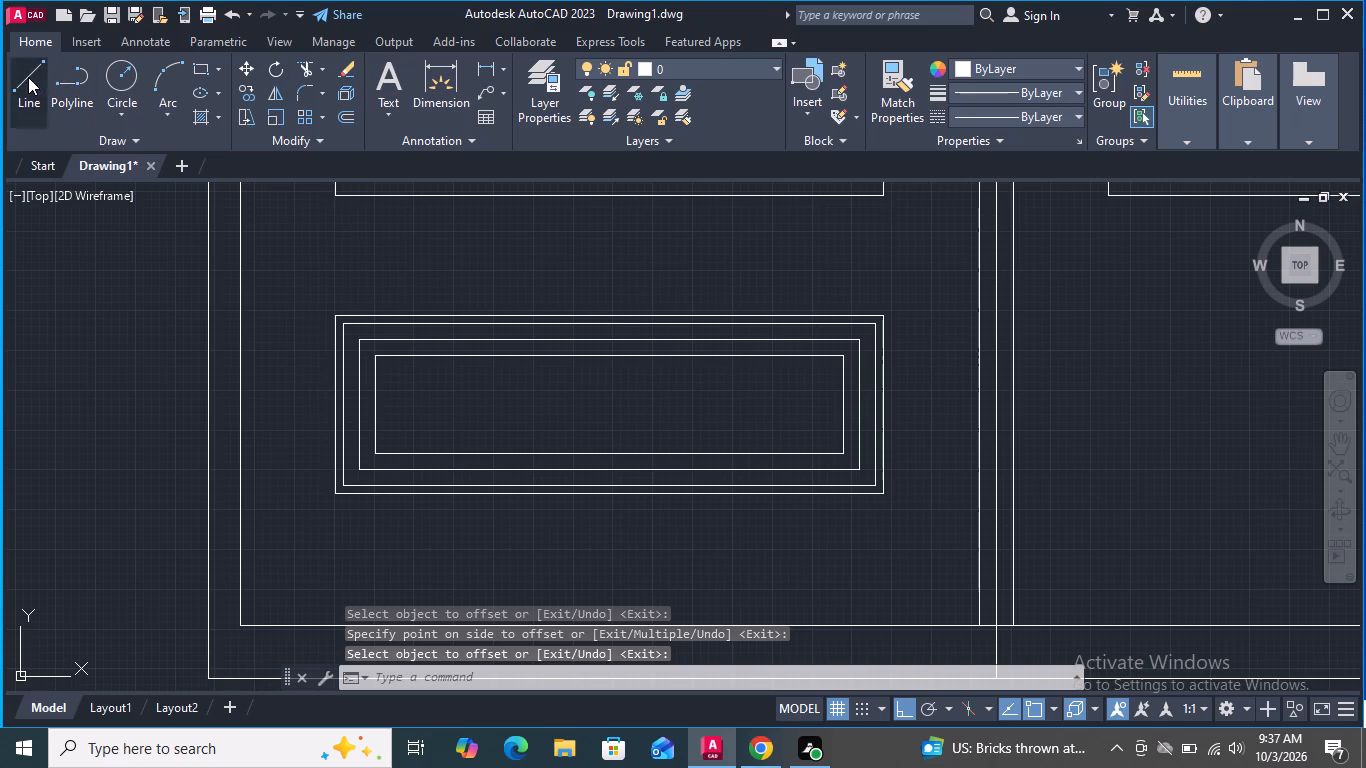
left_click(901, 708)
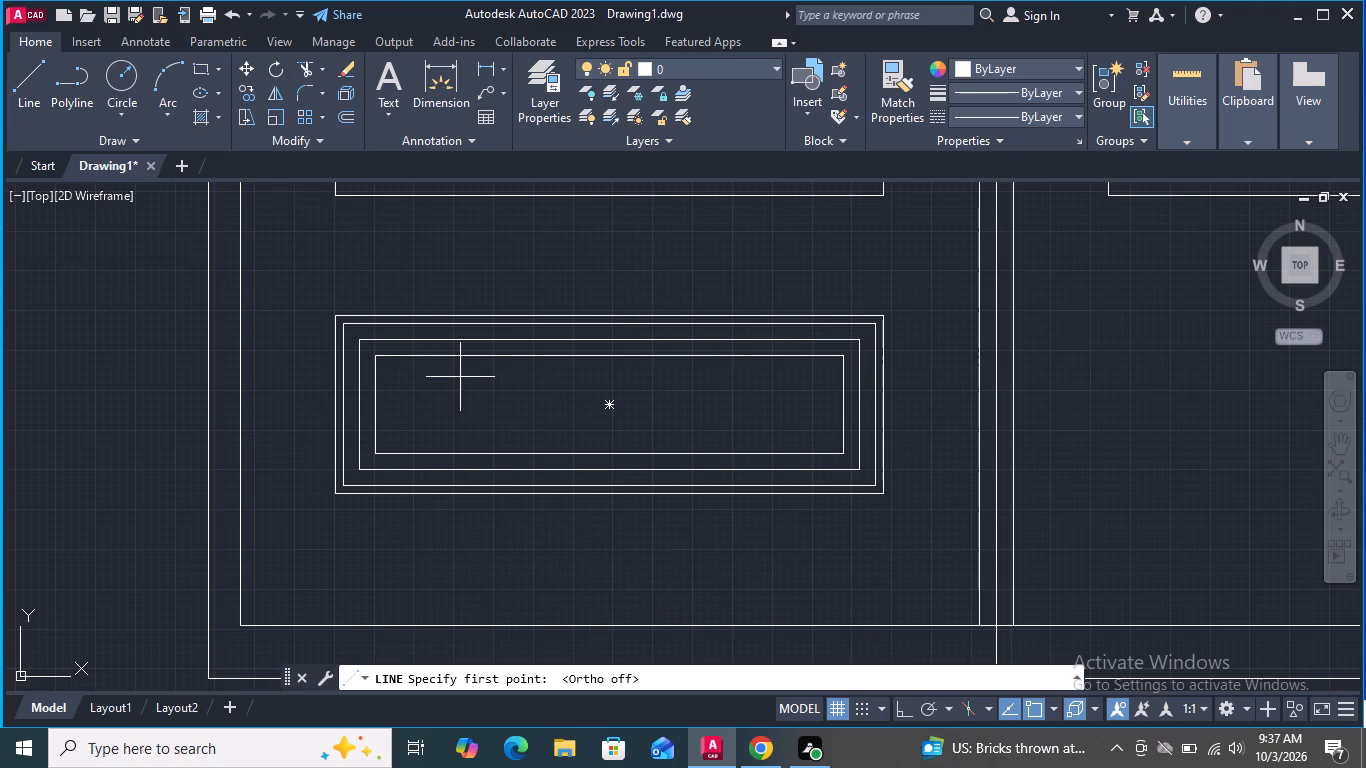
scroll(337, 324, "up", 3)
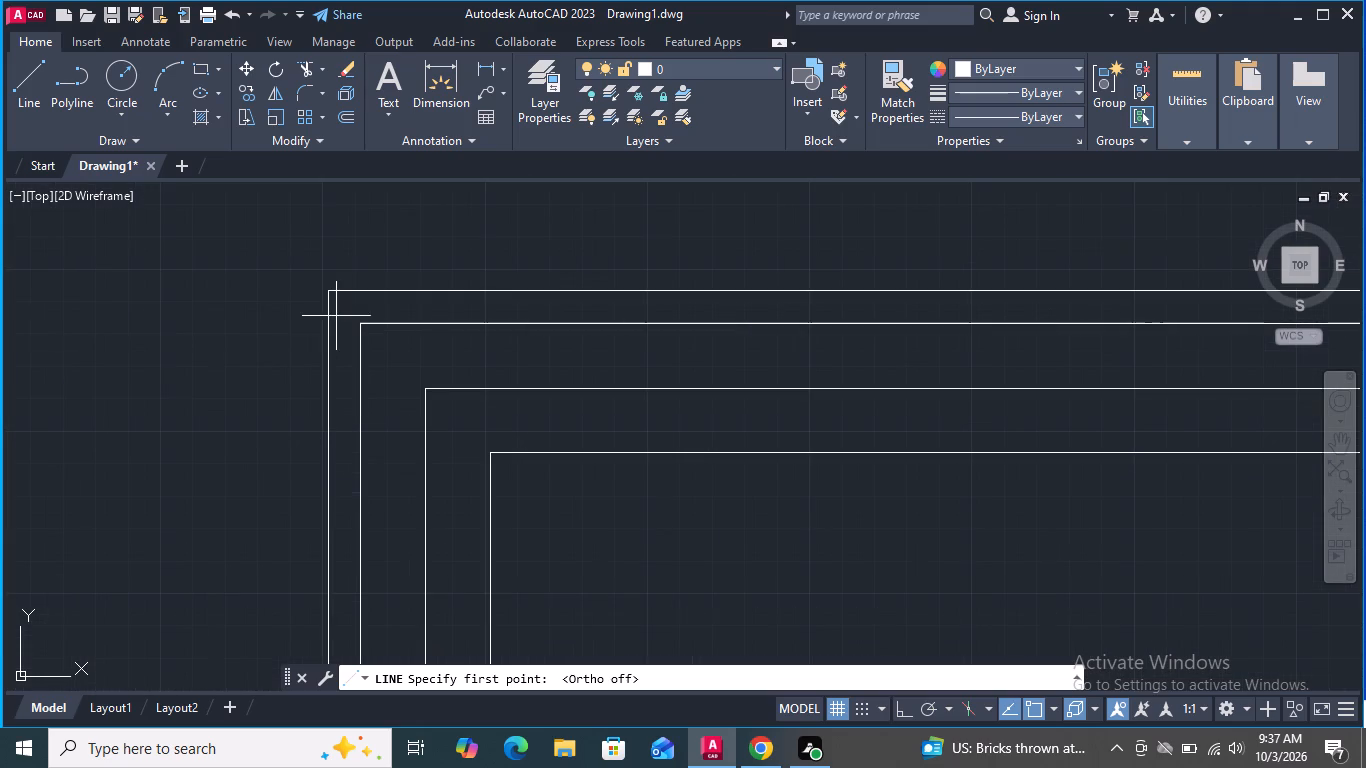
left_click(328, 293)
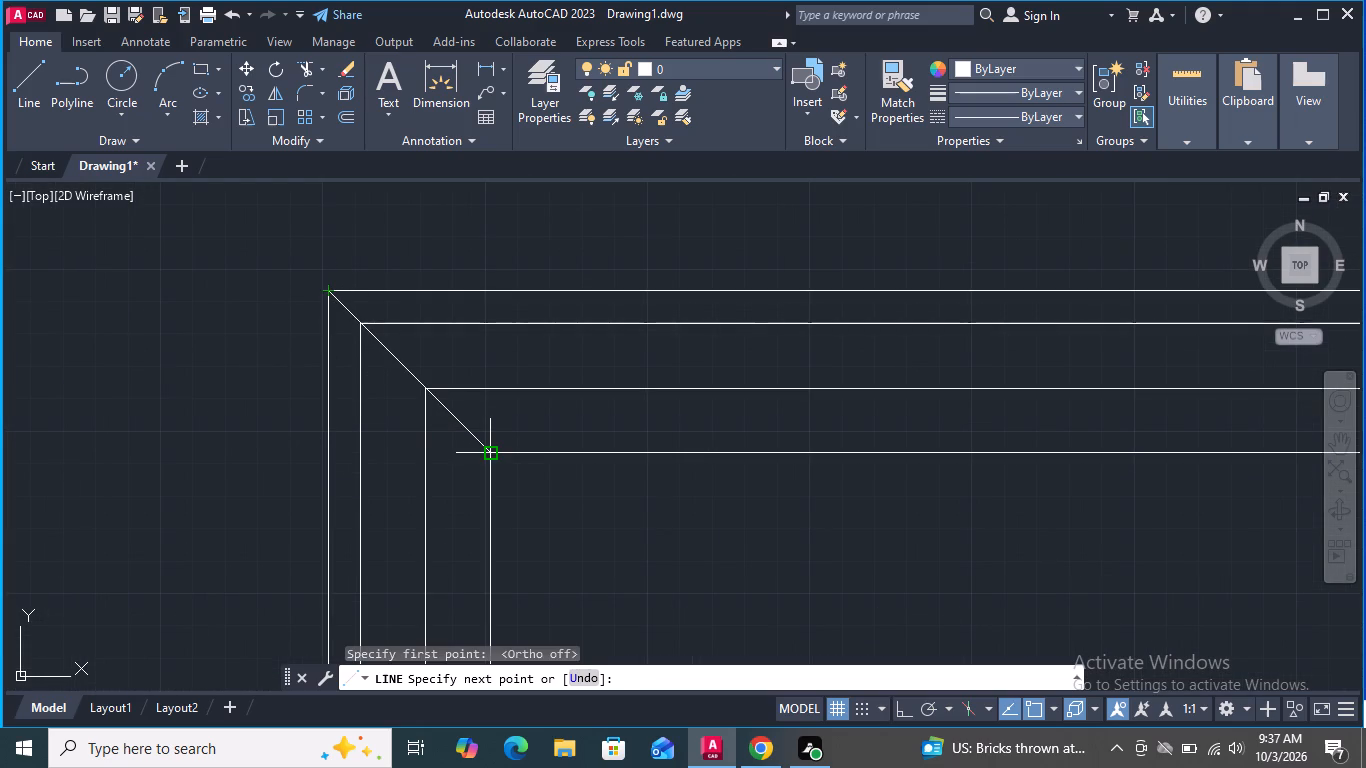
left_click(489, 456)
key("space")
scroll(466, 337, "down", 3)
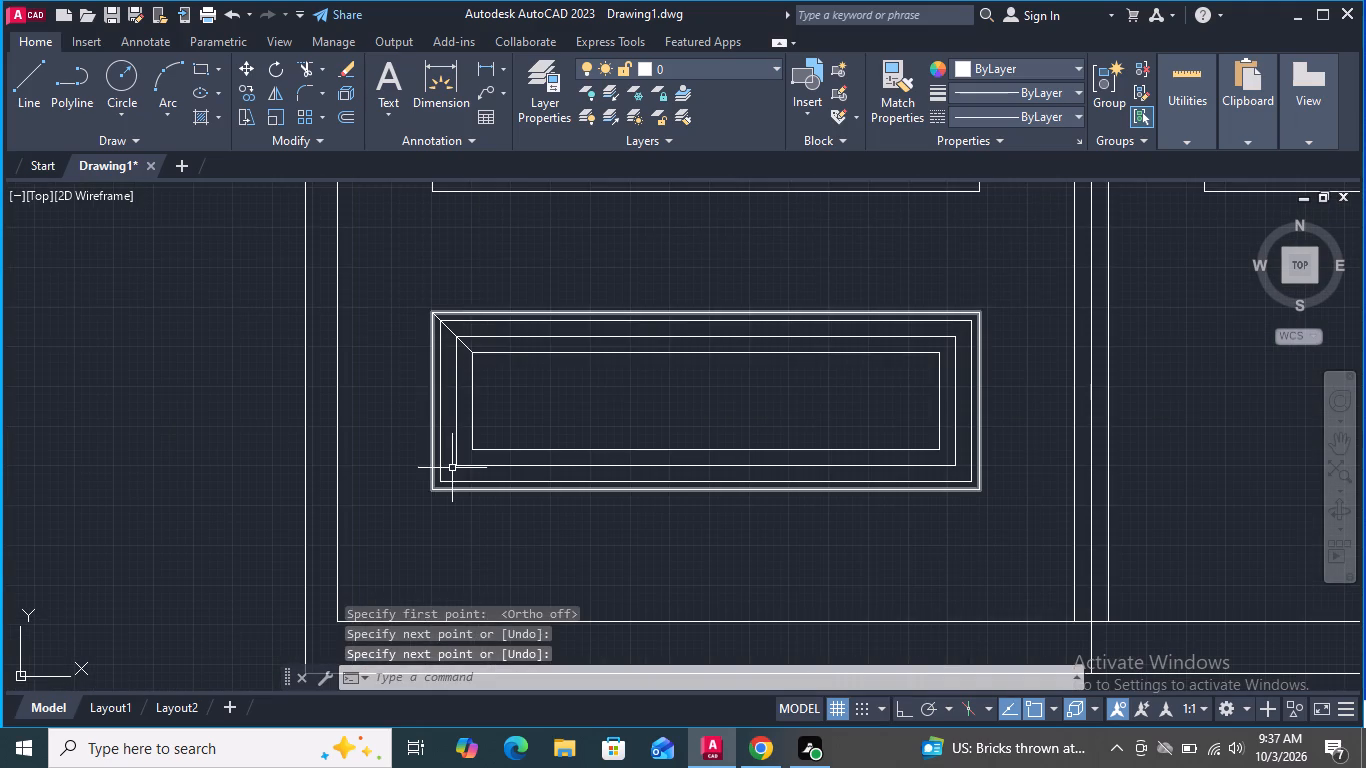
key("space")
scroll(448, 473, "up", 3)
left_click(378, 541)
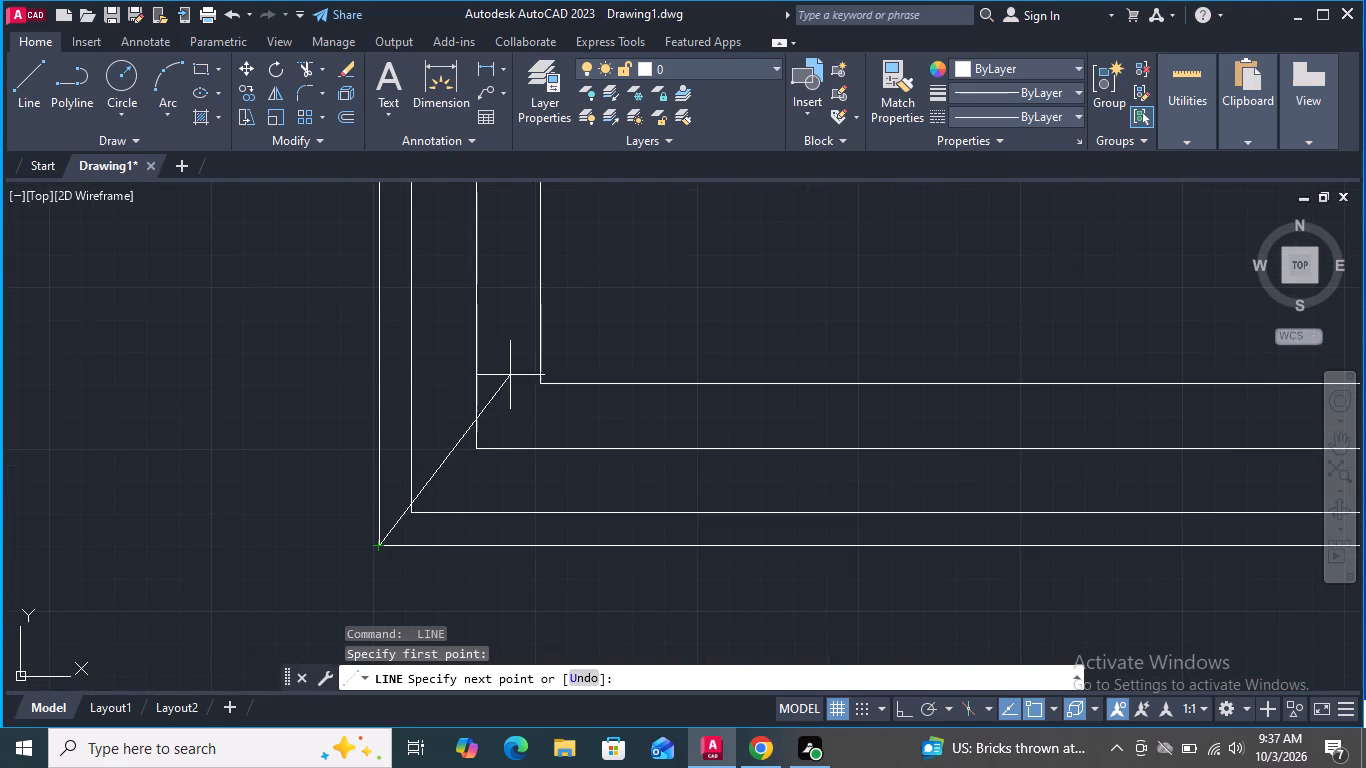
left_click(537, 382)
key("space")
scroll(470, 465, "down", 3)
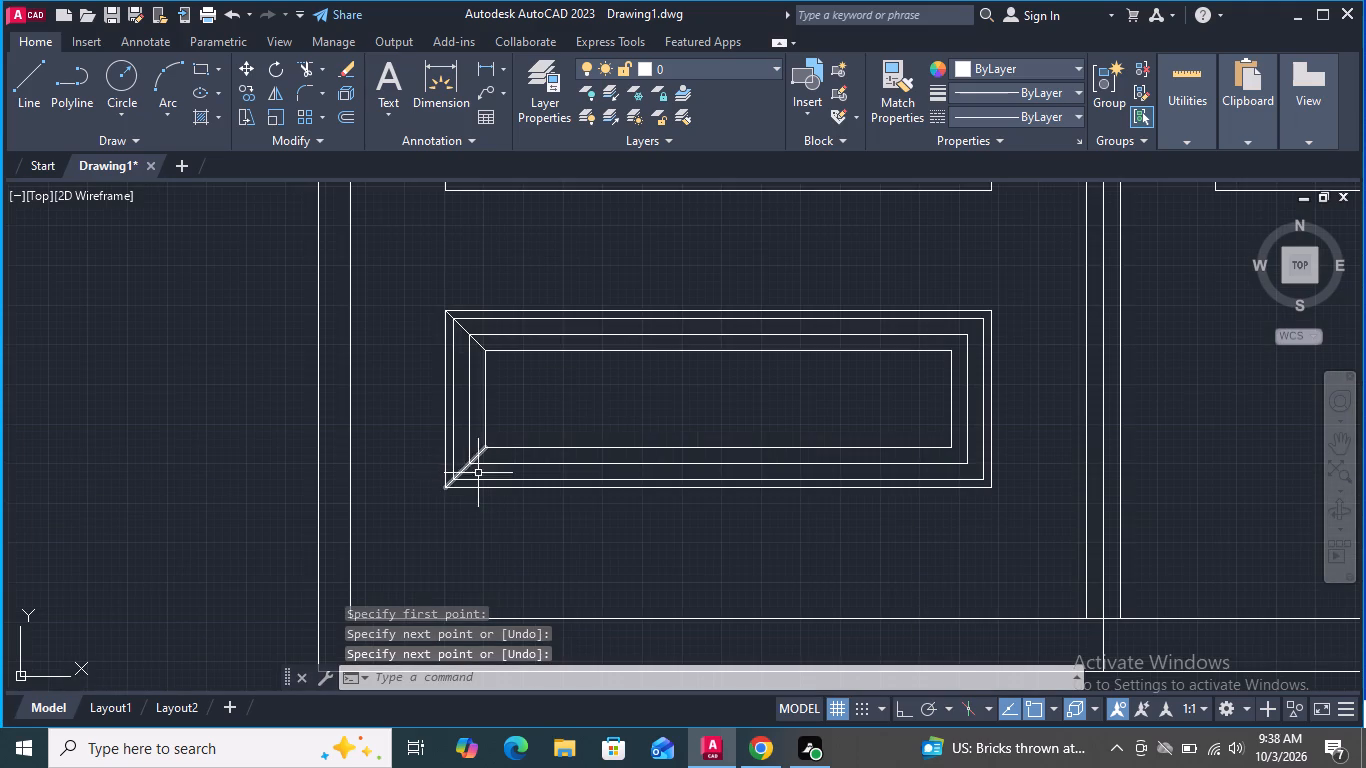
Draw diagonal lines joining the outermost and innermost rectangles at the lower panel's lower-right and upper-right corners.
scroll(1010, 473, "up", 3)
key("space")
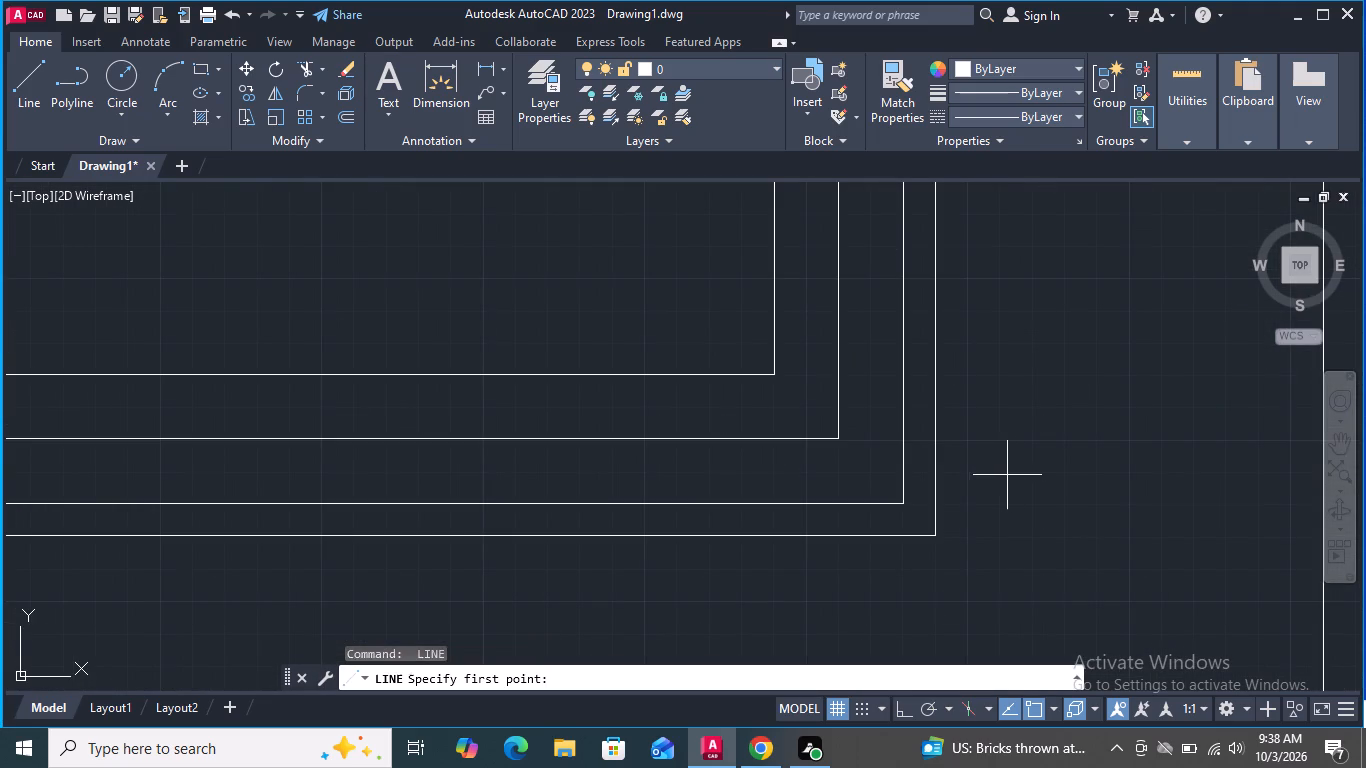
left_click(934, 535)
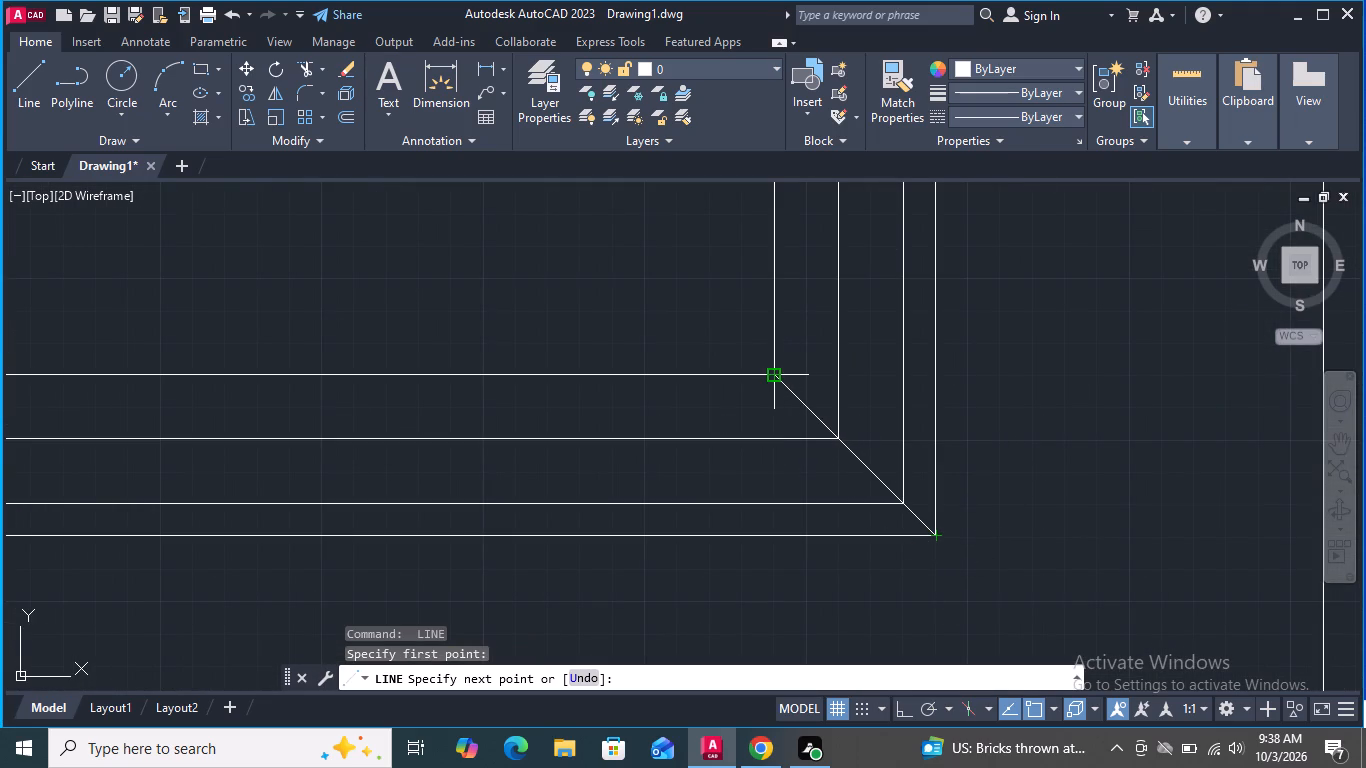
left_click(776, 374)
key("space")
scroll(801, 559, "down", 3)
scroll(814, 381, "up", 3)
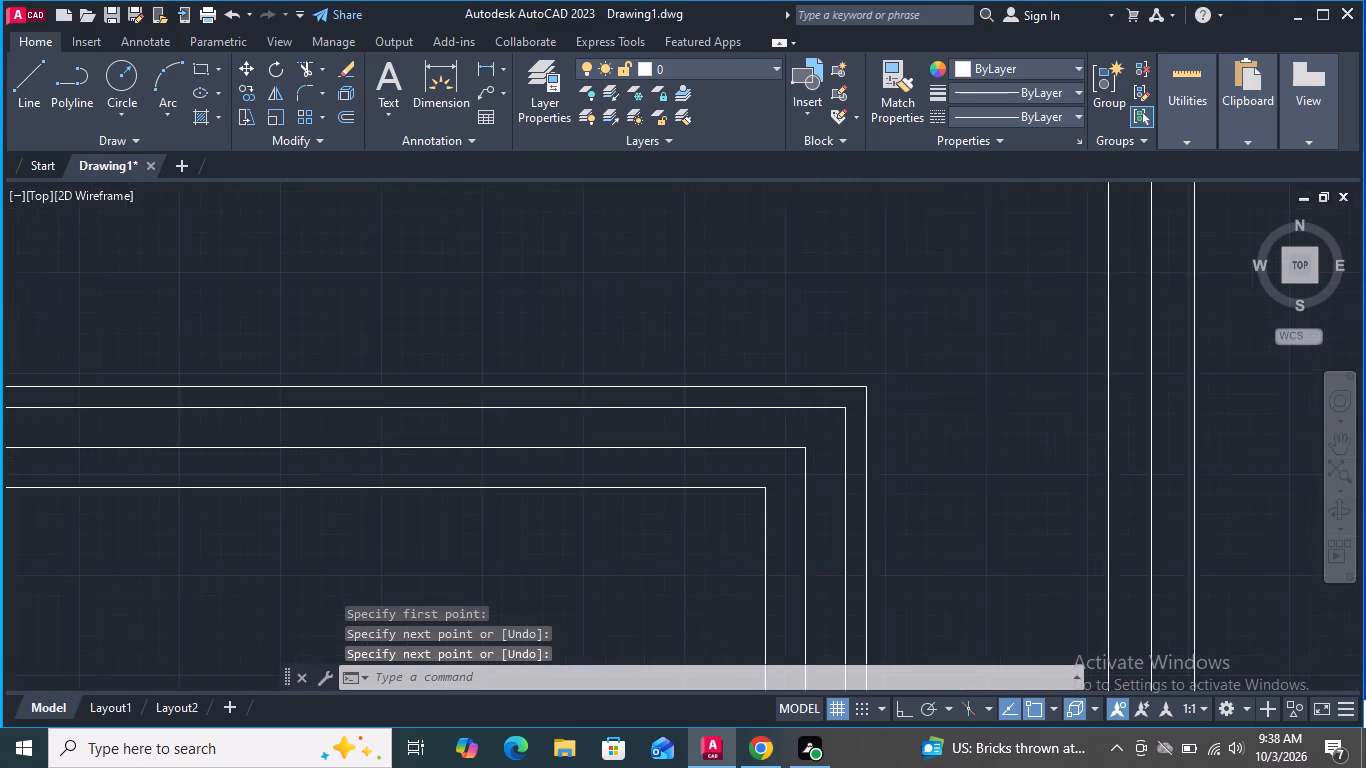
key("space")
left_click(738, 554)
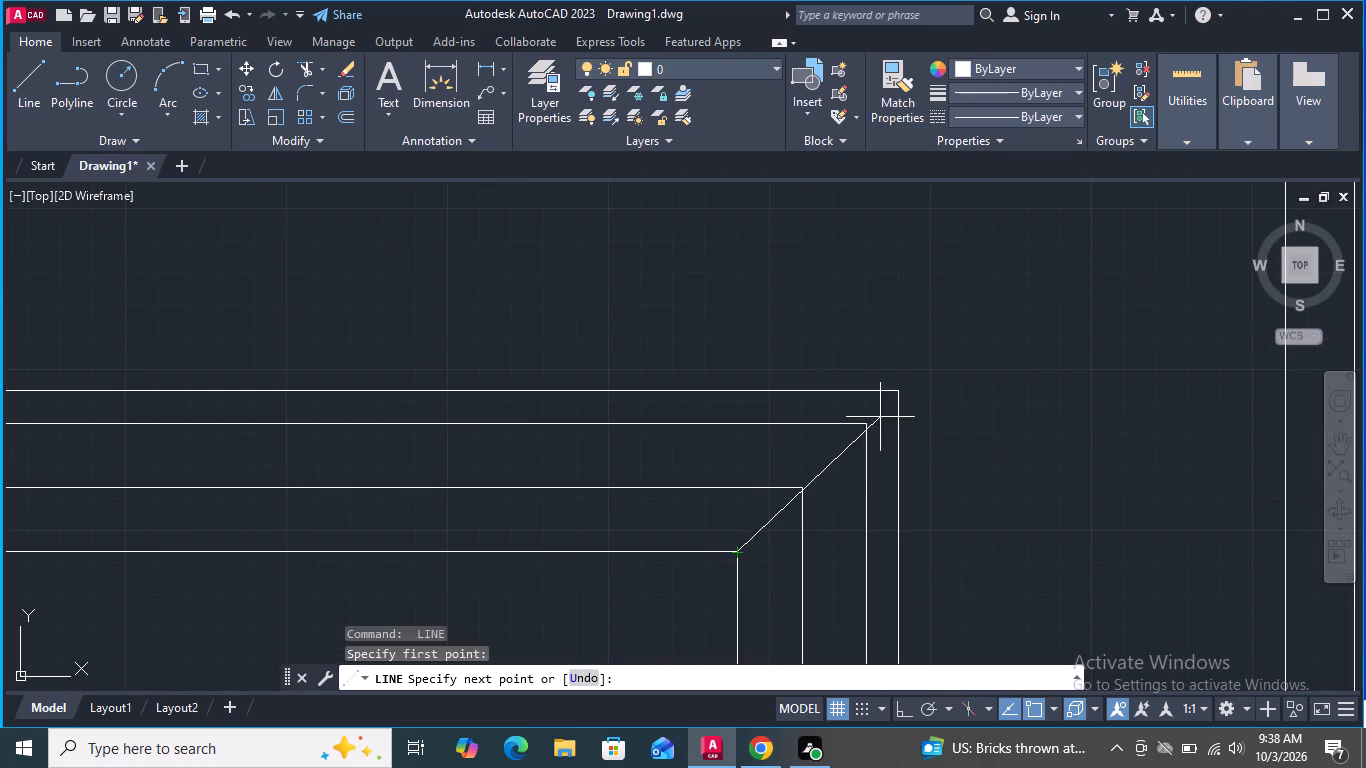
left_click(895, 391)
key("space")
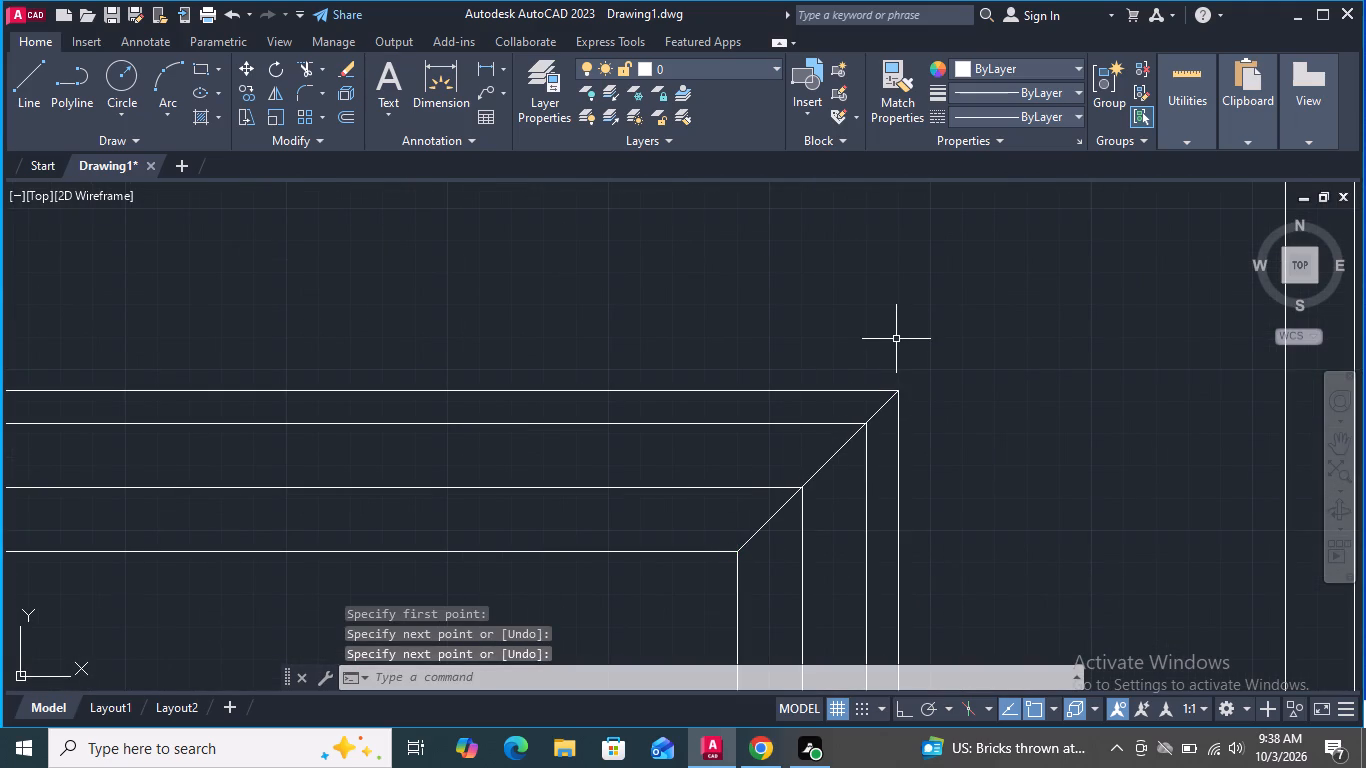
Trim the corner diagonals between the second and third nested rectangles at all four corners of the left lower panel.
scroll(891, 319, "down", 1)
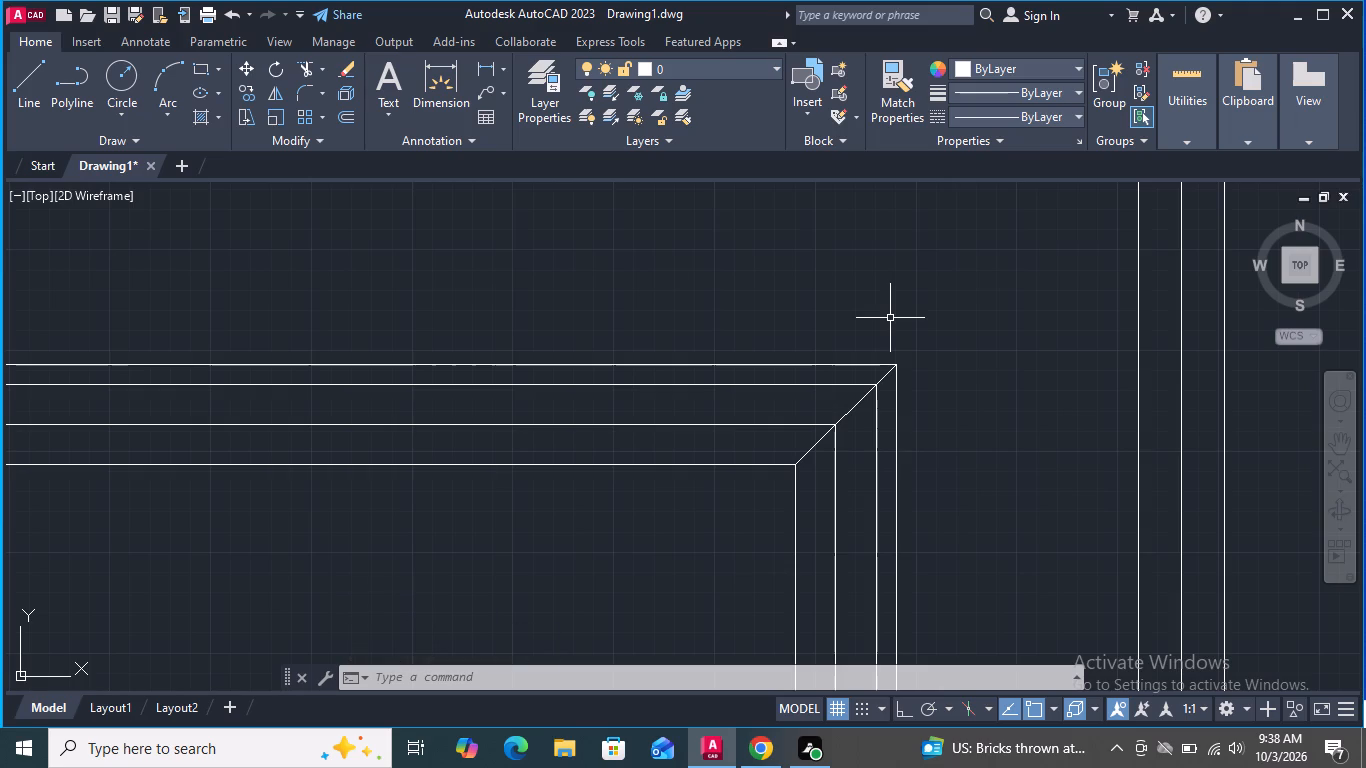
left_click(307, 73)
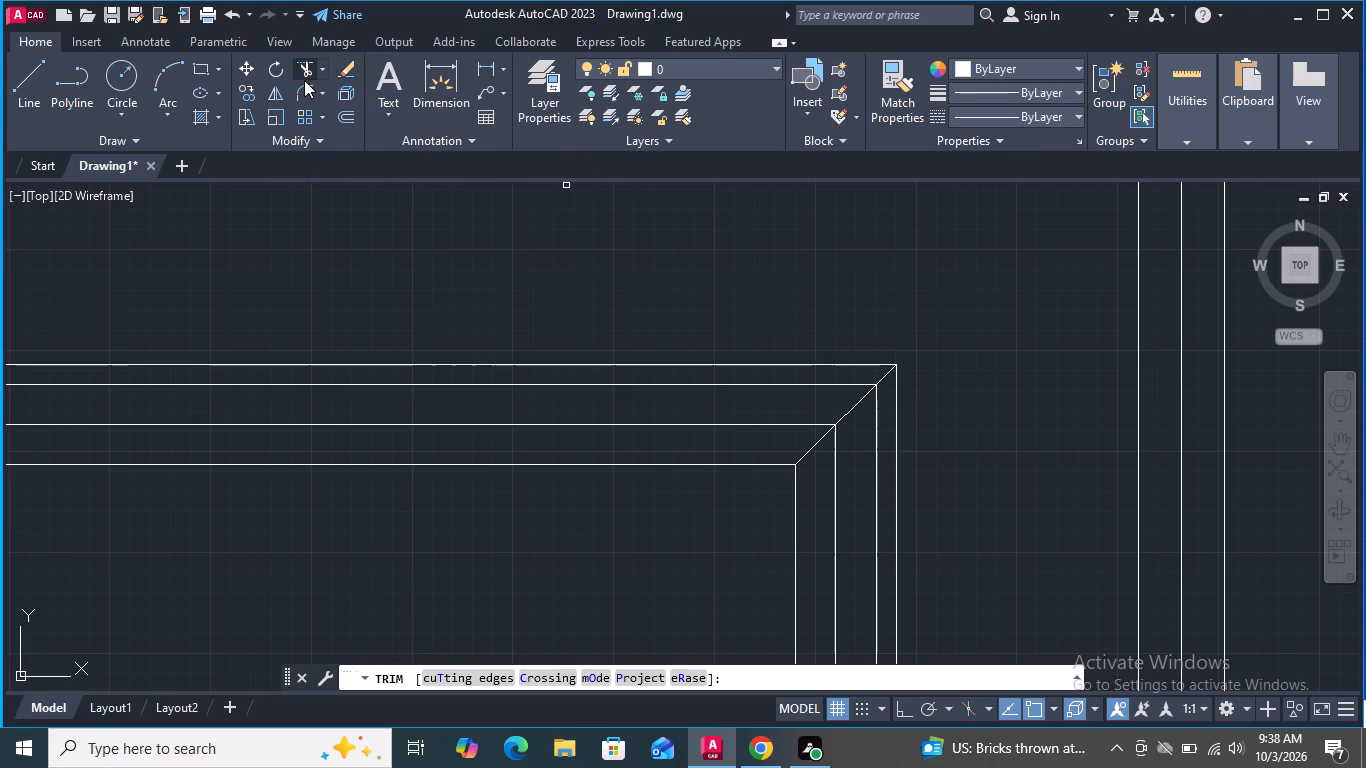
left_click(848, 413)
scroll(888, 308, "down", 3)
scroll(867, 403, "up", 3)
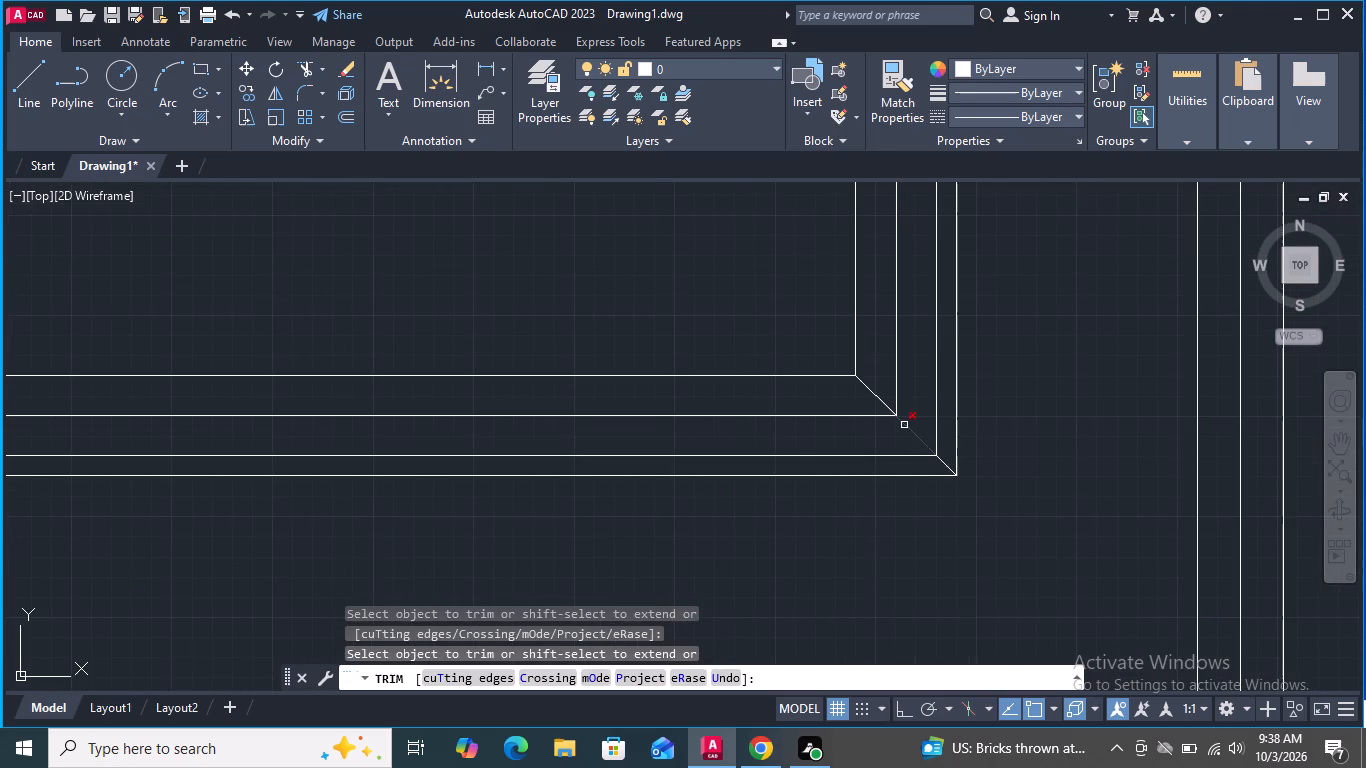
left_click(906, 425)
scroll(908, 425, "down", 3)
scroll(582, 419, "up", 3)
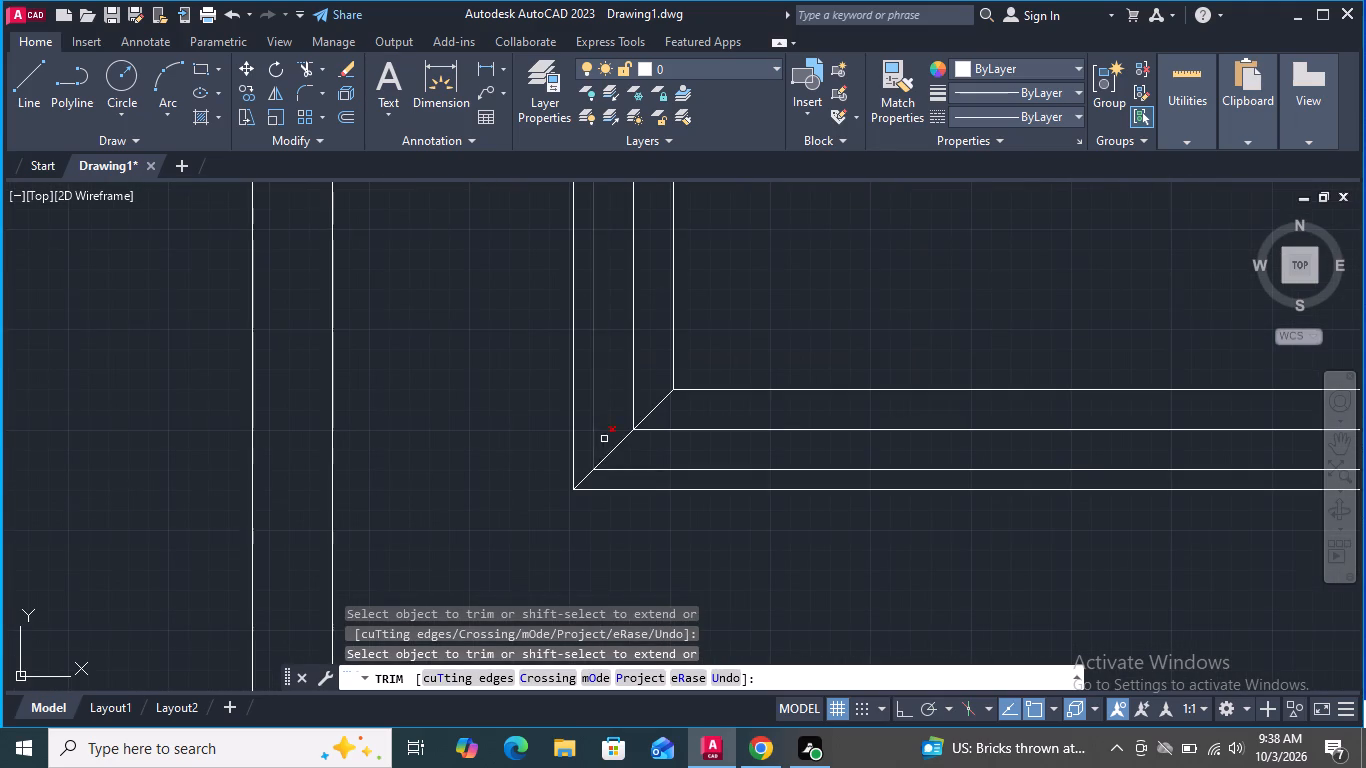
left_click(621, 437)
scroll(621, 453, "down", 2)
scroll(621, 326, "up", 2)
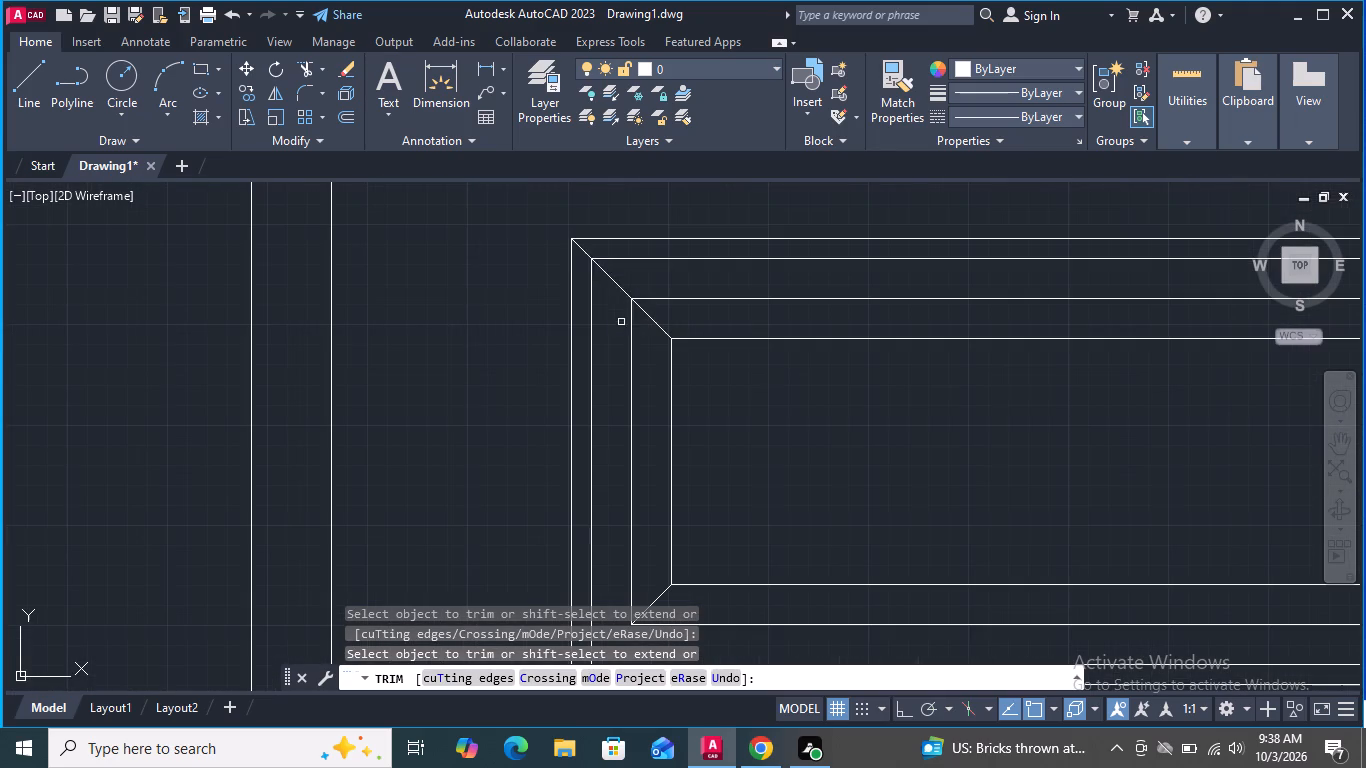
left_click(622, 292)
scroll(549, 422, "down", 2)
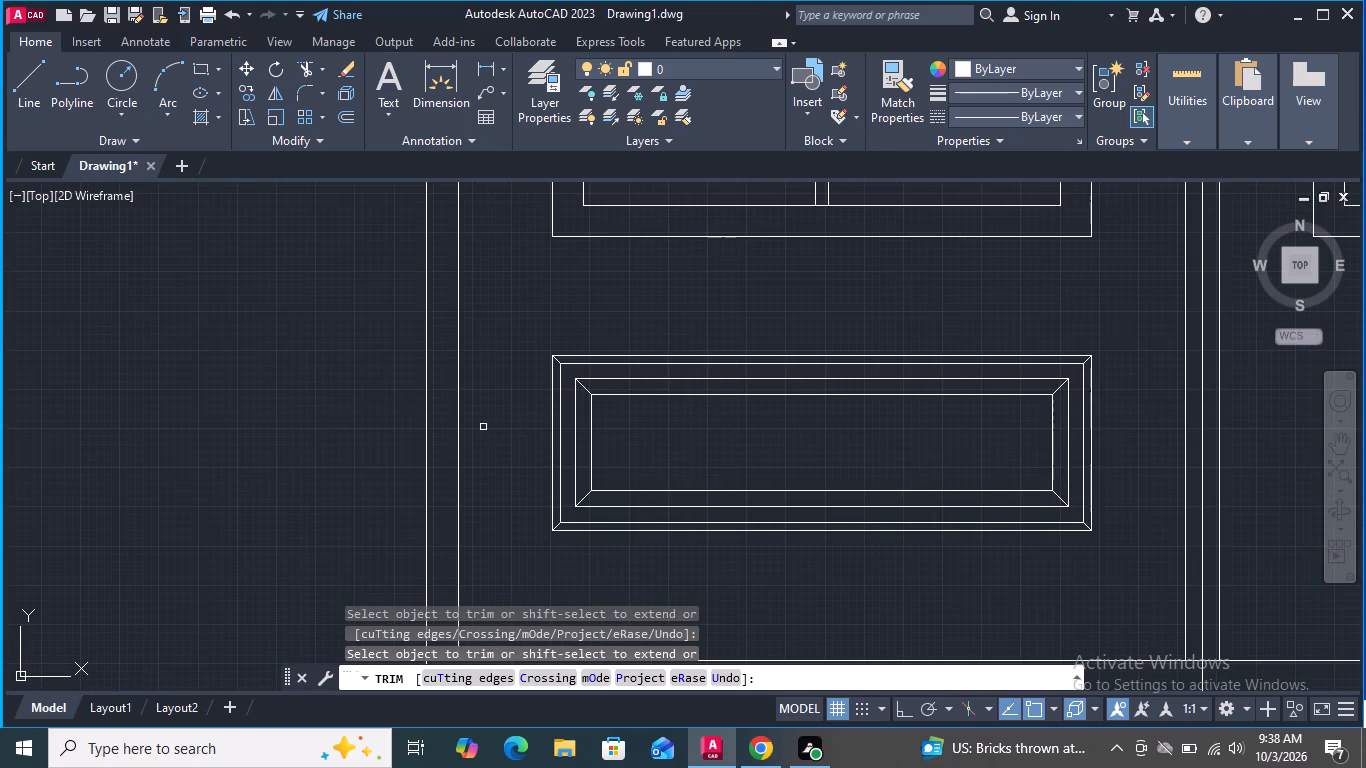
key("space")
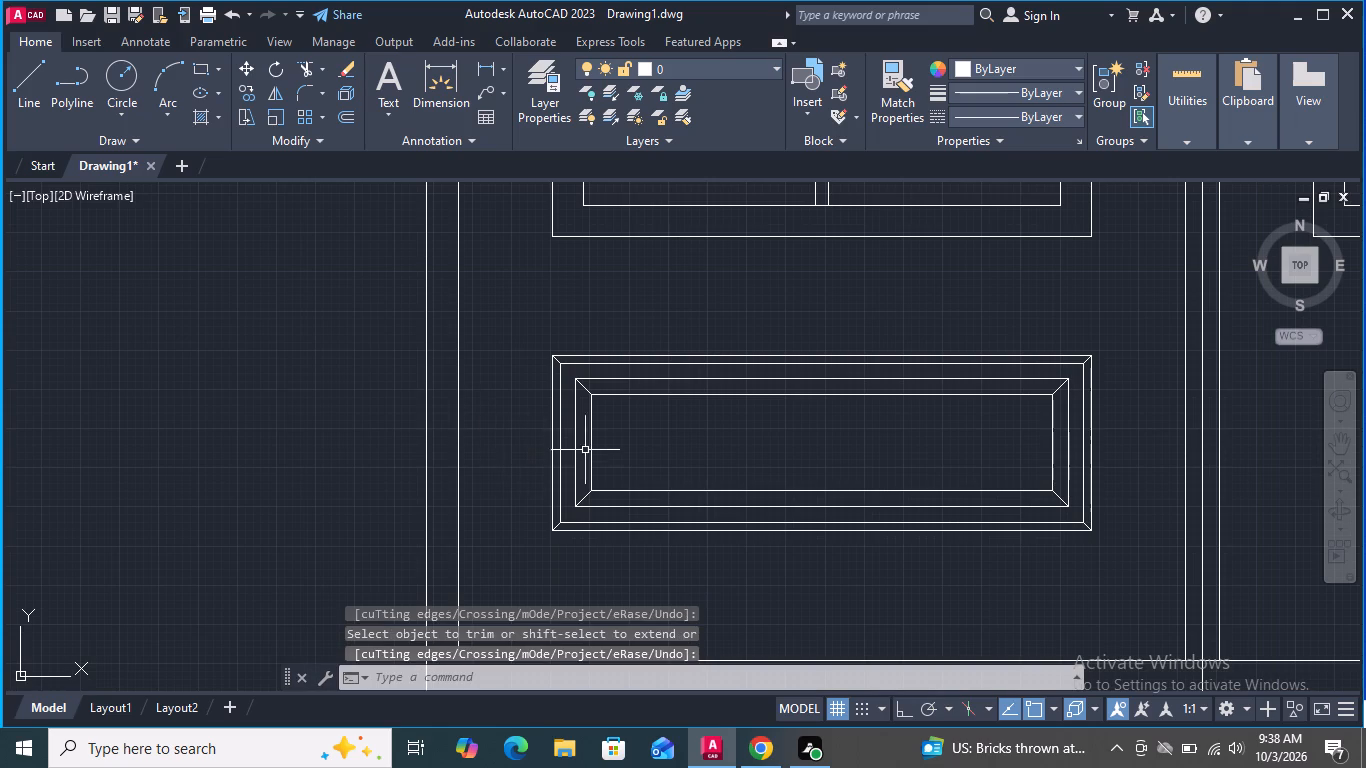
Offset the innermost rectangle of the left lower panel 1/2" outward.
scroll(587, 450, "up", 2)
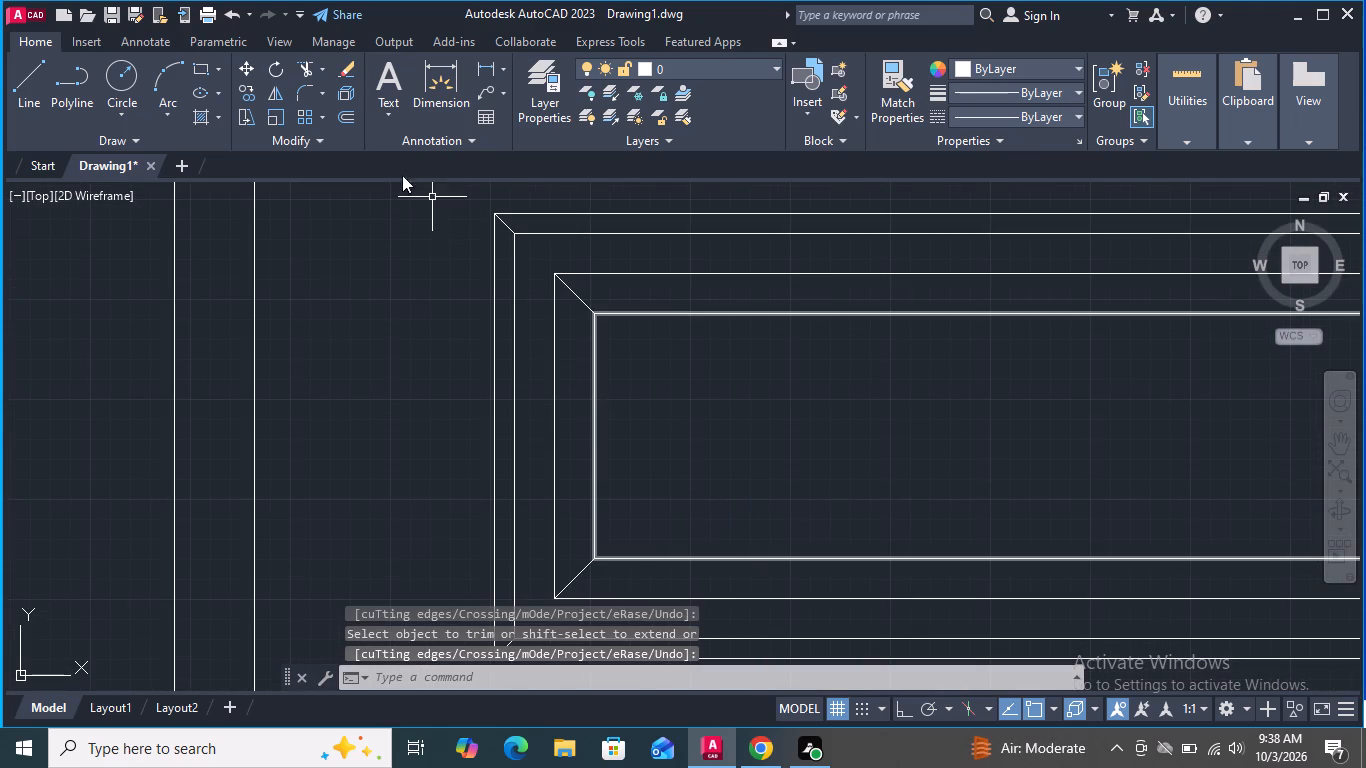
left_click(347, 115)
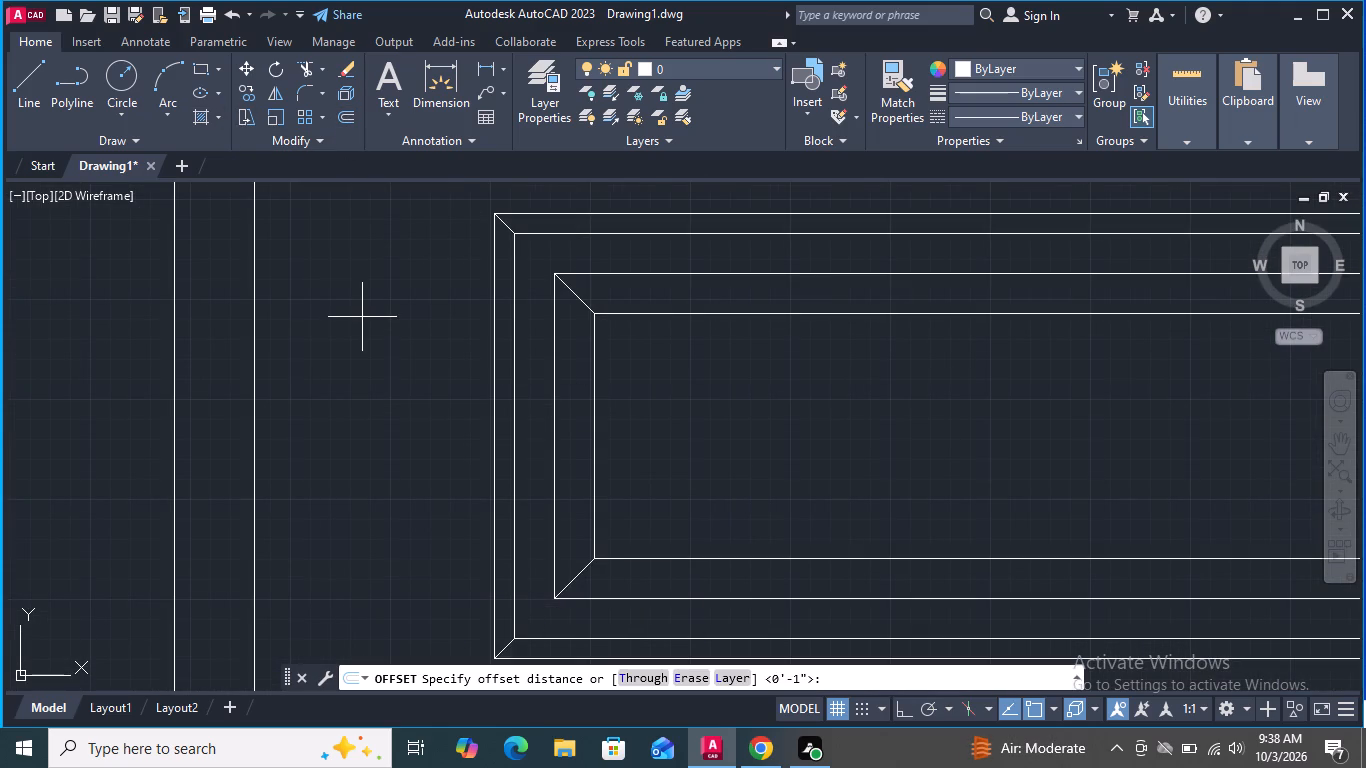
key("1")
key("slash")
key("2")
key("shift+quotedbl")
key("Return")
left_click(594, 390)
left_click(577, 392)
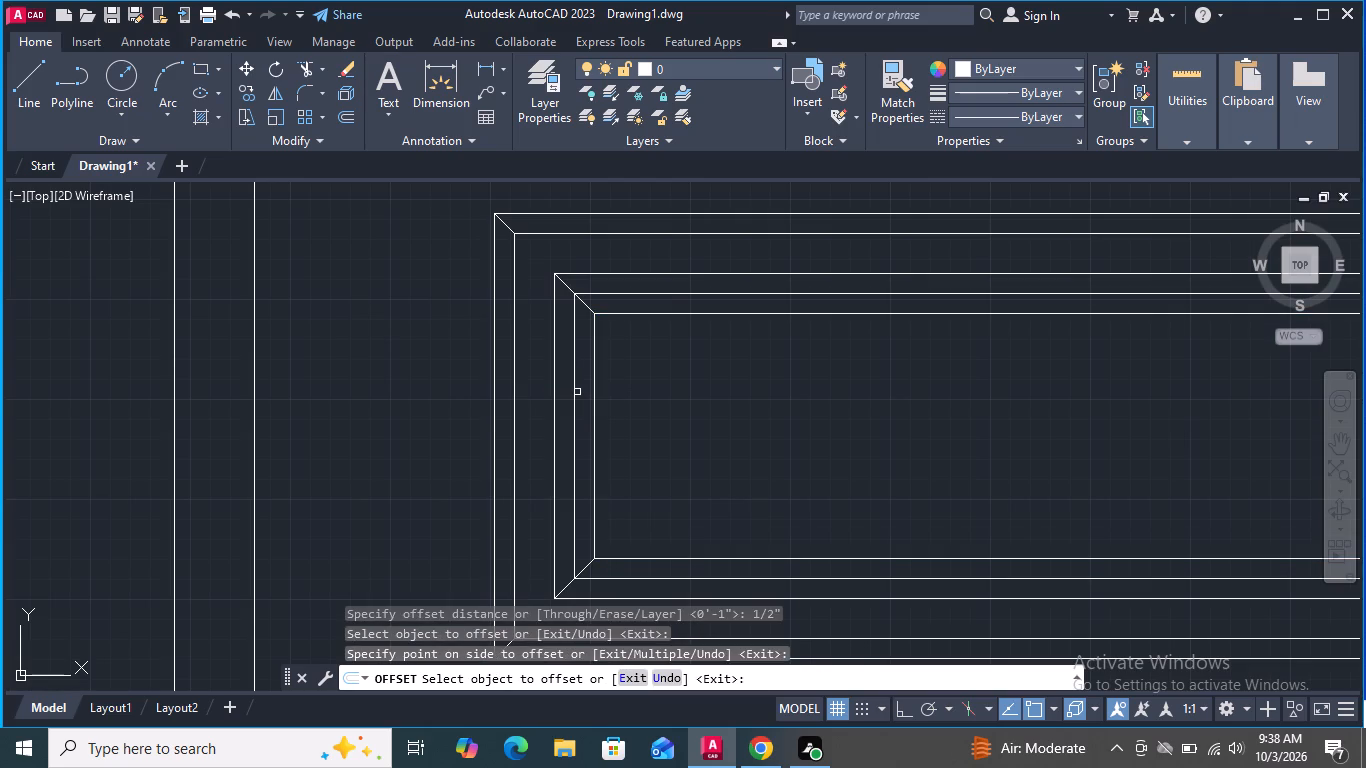
key("space")
scroll(438, 418, "down", 2)
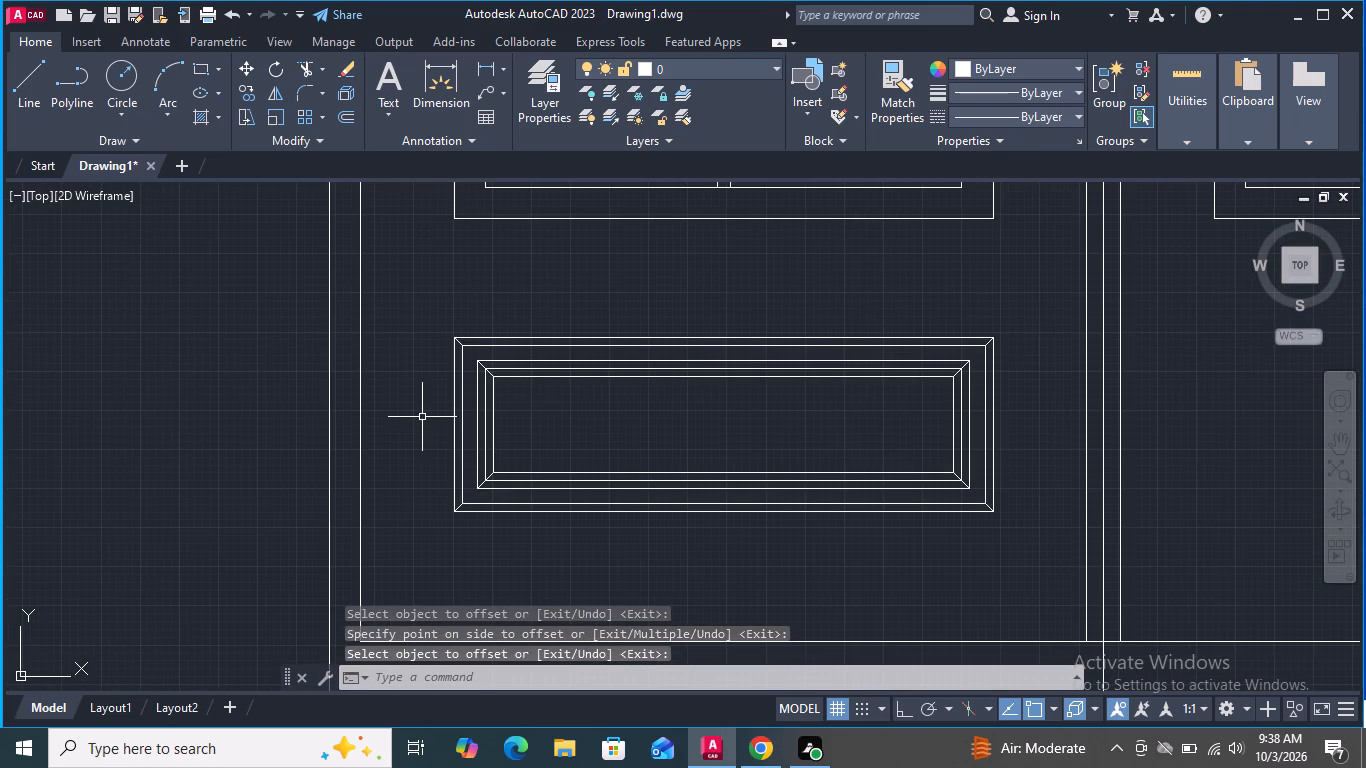
key("Escape")
Copy the complete left lower panel below the right upper panel, using the upper panels' matching lower-left corners as base and destination points.
scroll(431, 426, "down", 2)
left_click(664, 481)
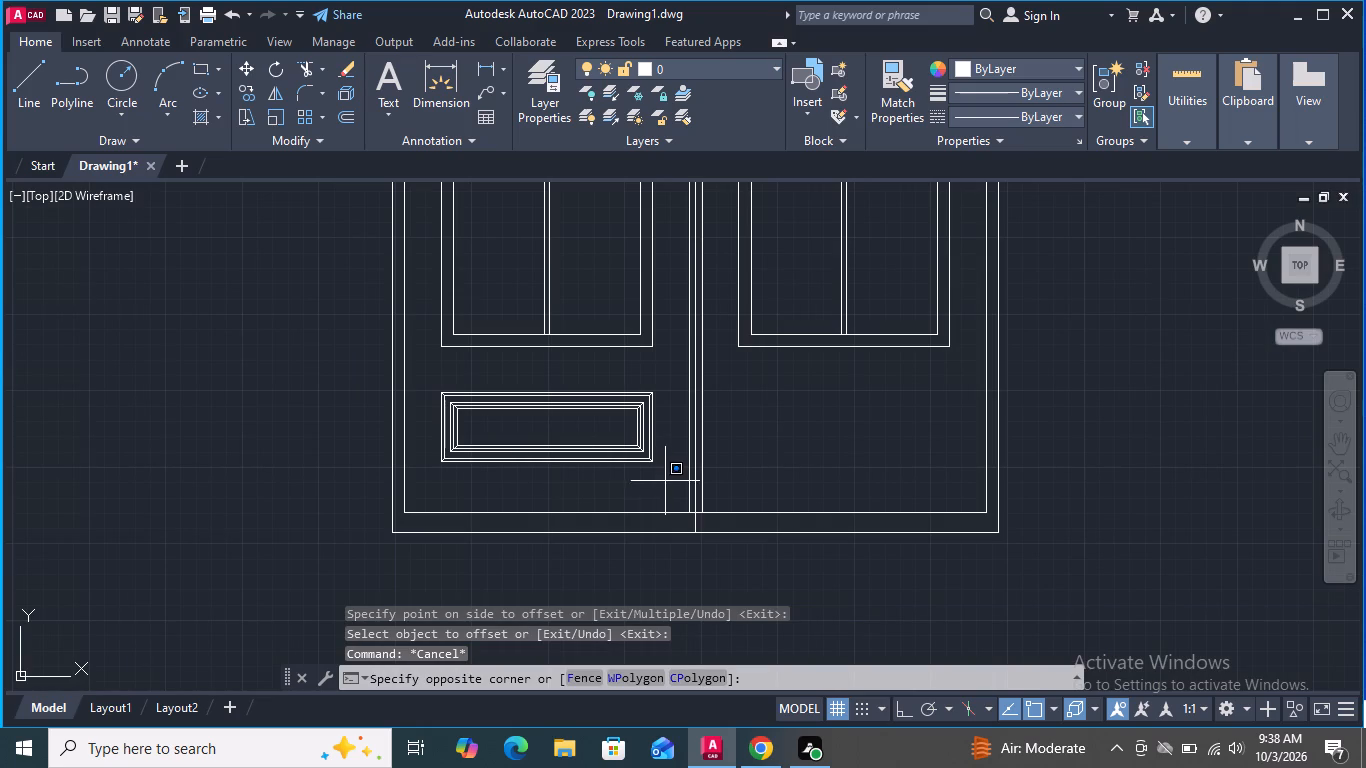
left_click(429, 368)
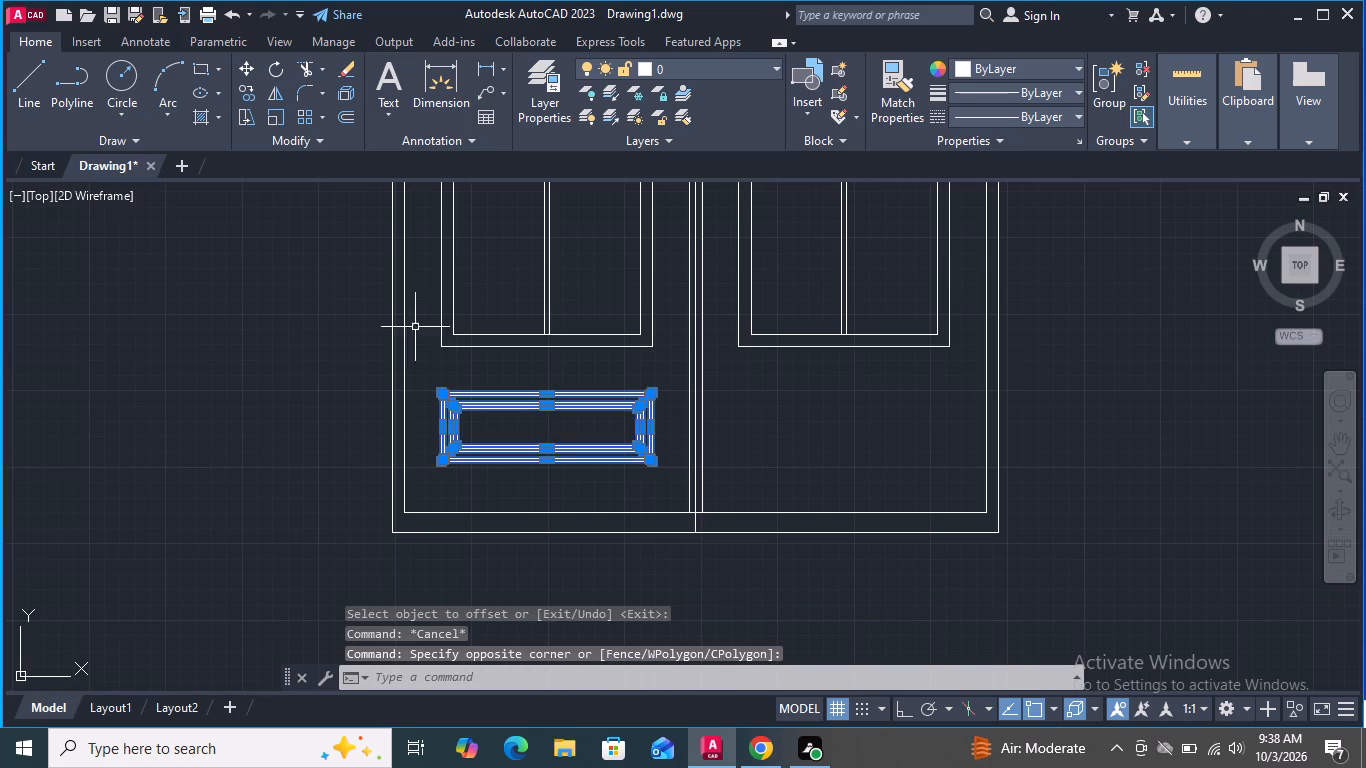
left_click(250, 95)
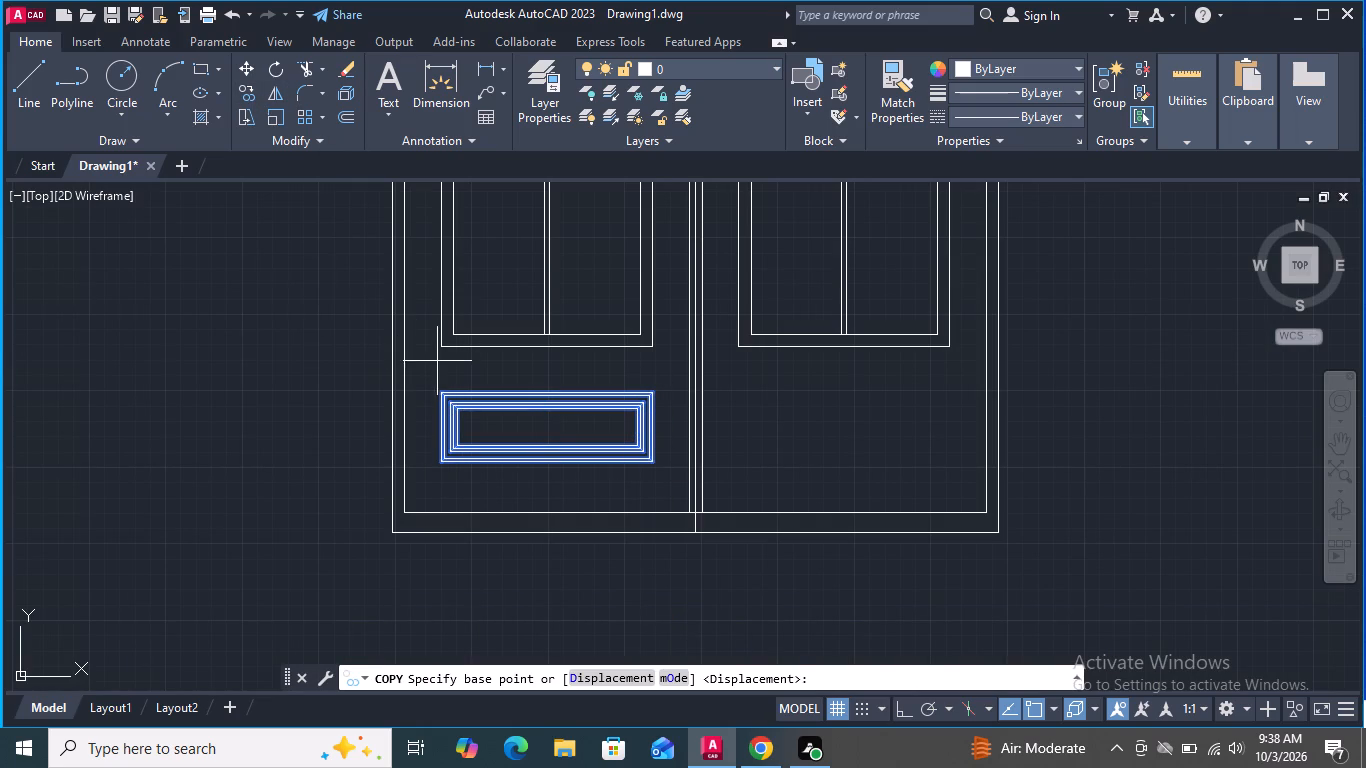
left_click(441, 345)
left_click(736, 341)
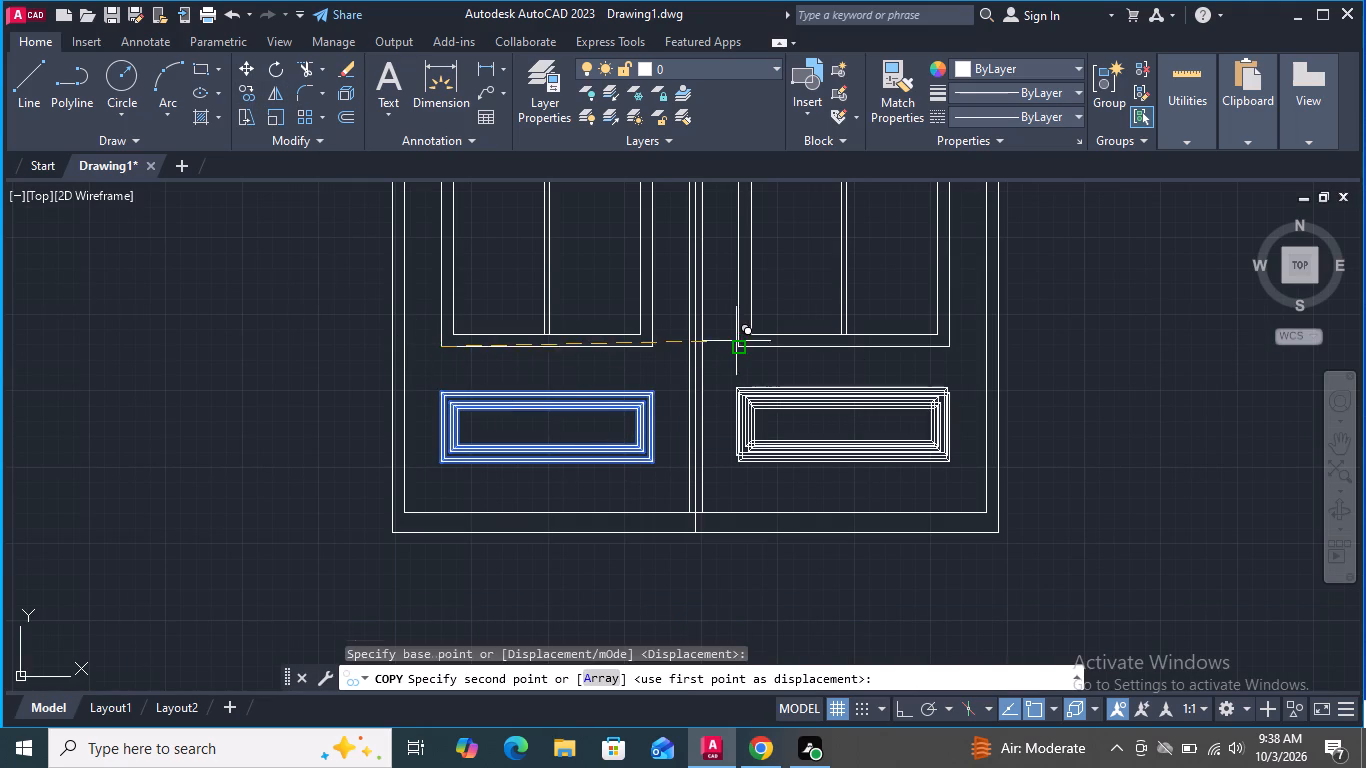
key("space")
scroll(661, 470, "down", 3)
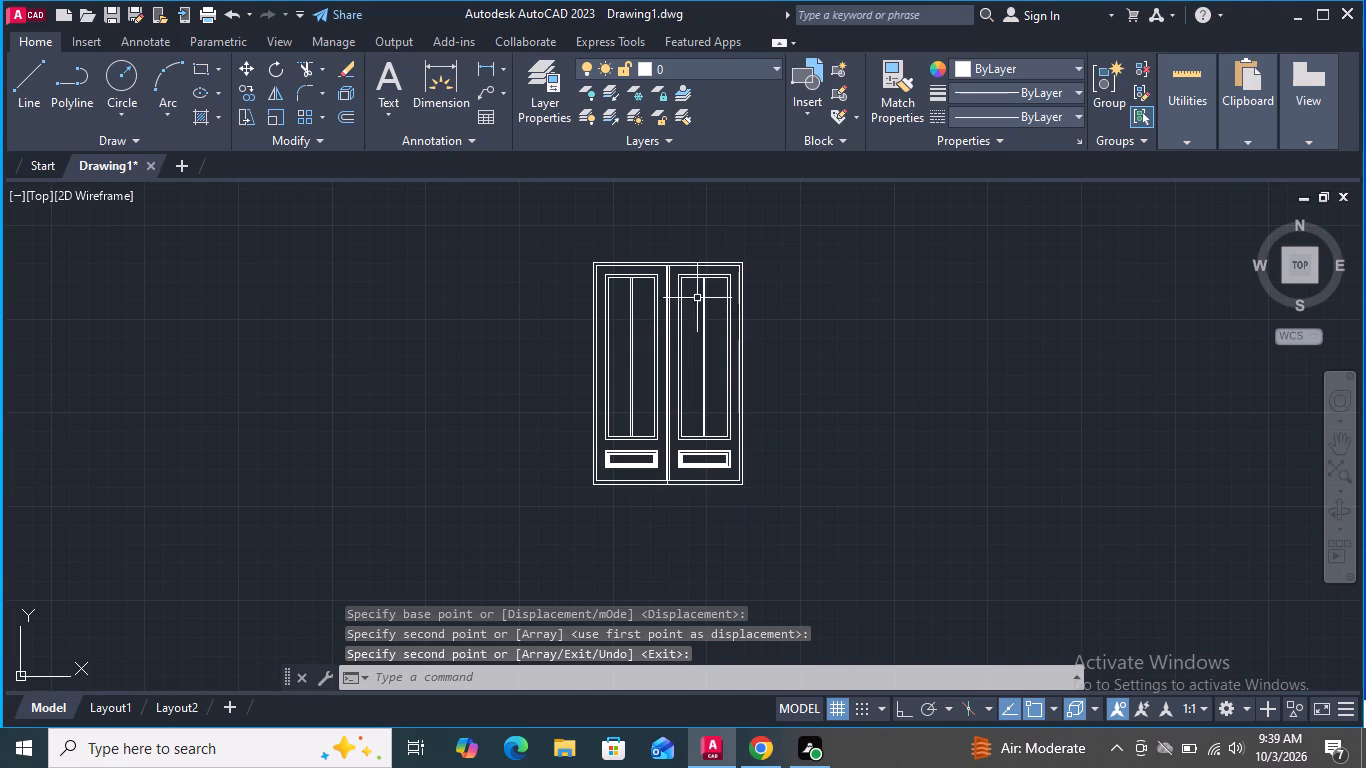
Draw a horizontal line from the left upper panel's inner left edge midpoint to the right upper panel's inner right edge midpoint.
scroll(688, 320, "up", 2)
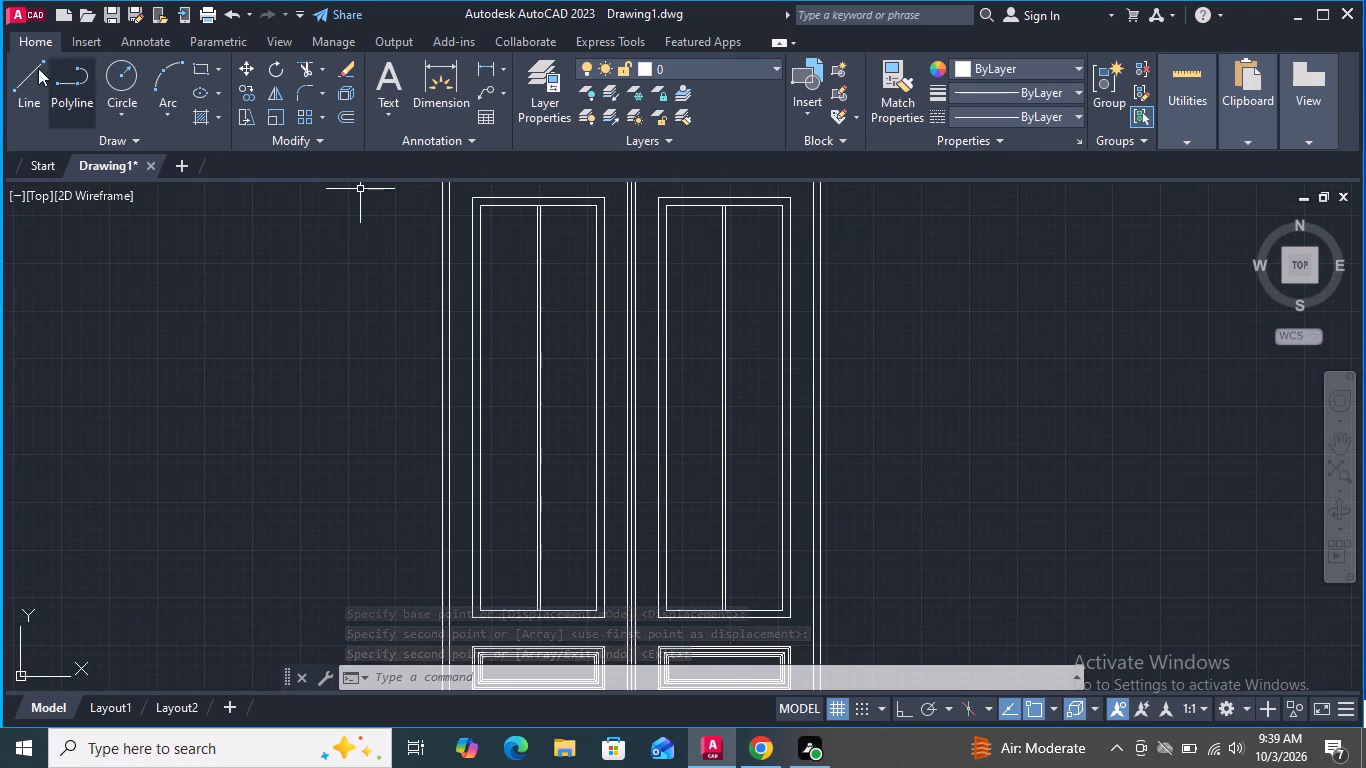
left_click(23, 84)
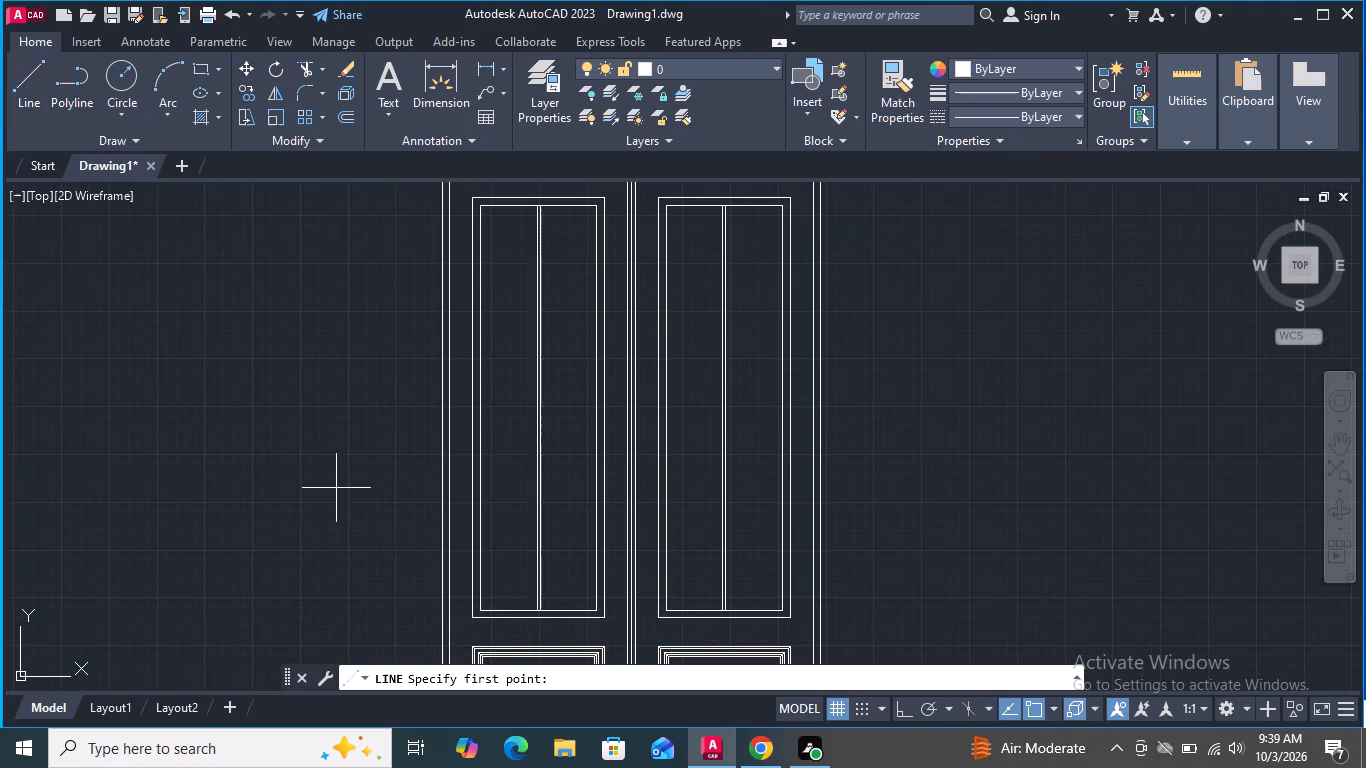
left_click(481, 405)
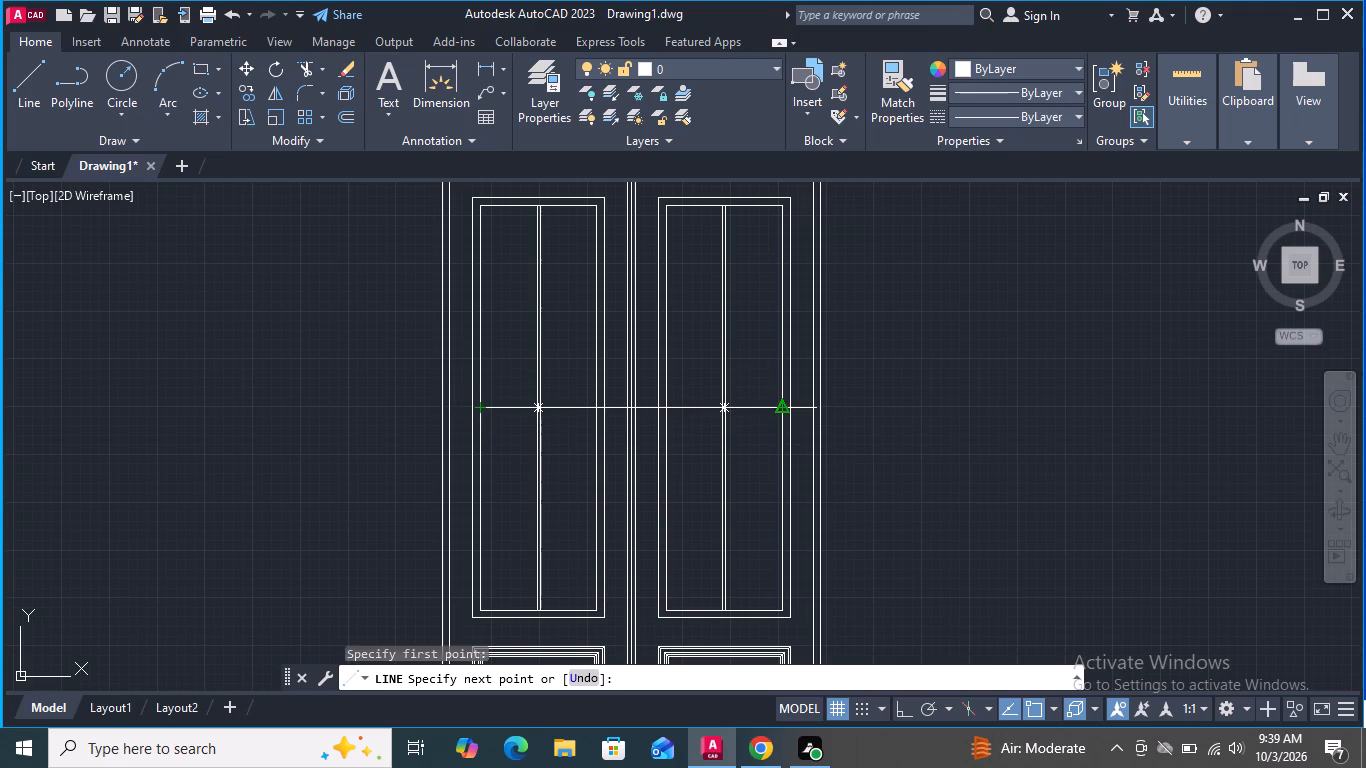
left_click(781, 410)
key("space")
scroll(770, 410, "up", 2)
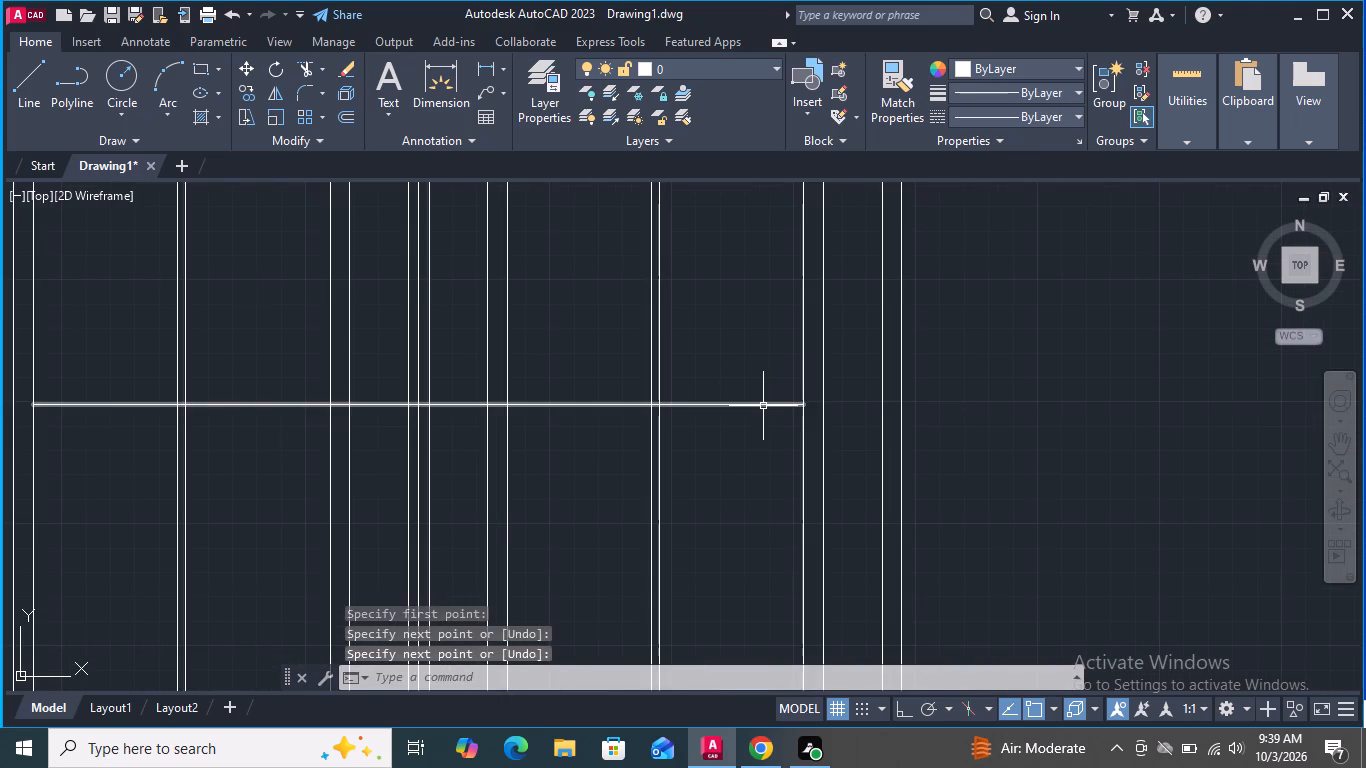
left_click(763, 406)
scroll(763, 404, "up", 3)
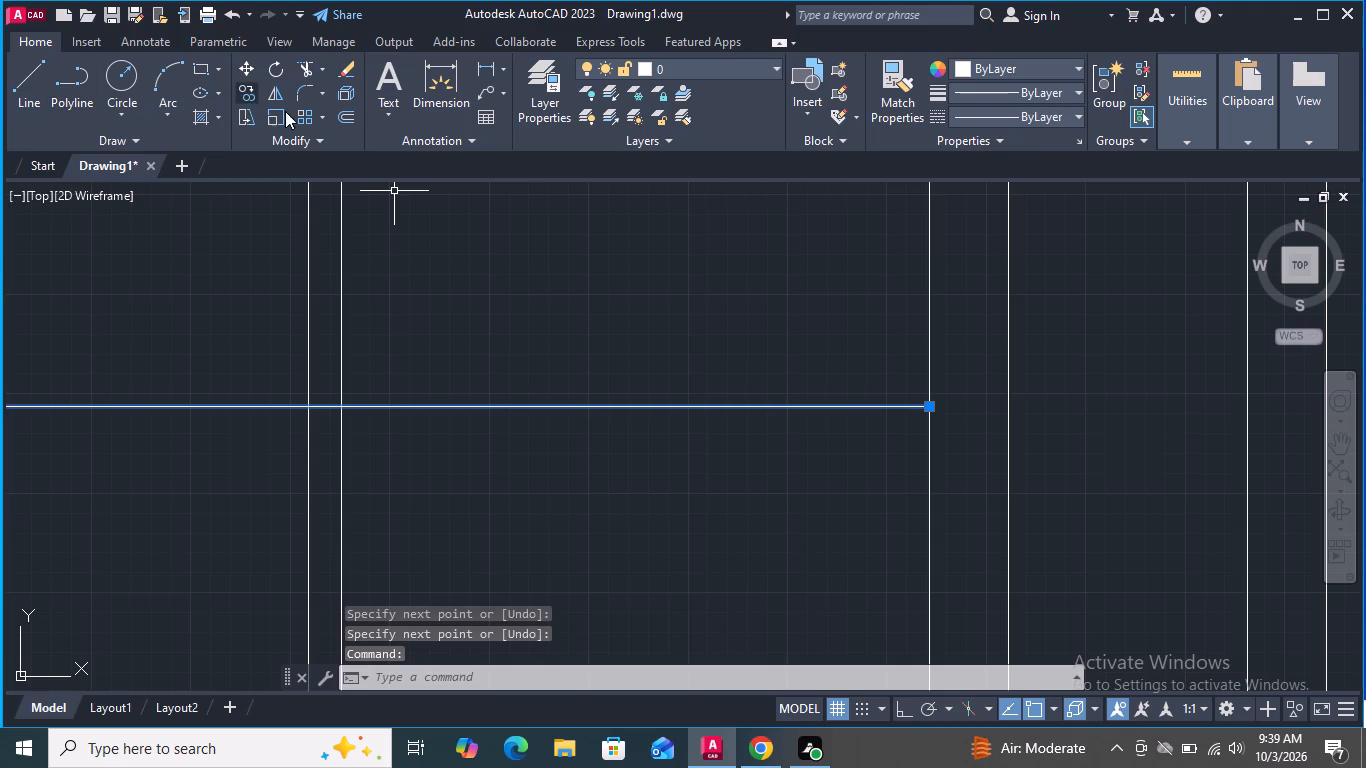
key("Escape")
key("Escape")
Offset the horizontal line across the upper panels 1/2" upward and 1/2" downward.
left_click(348, 118)
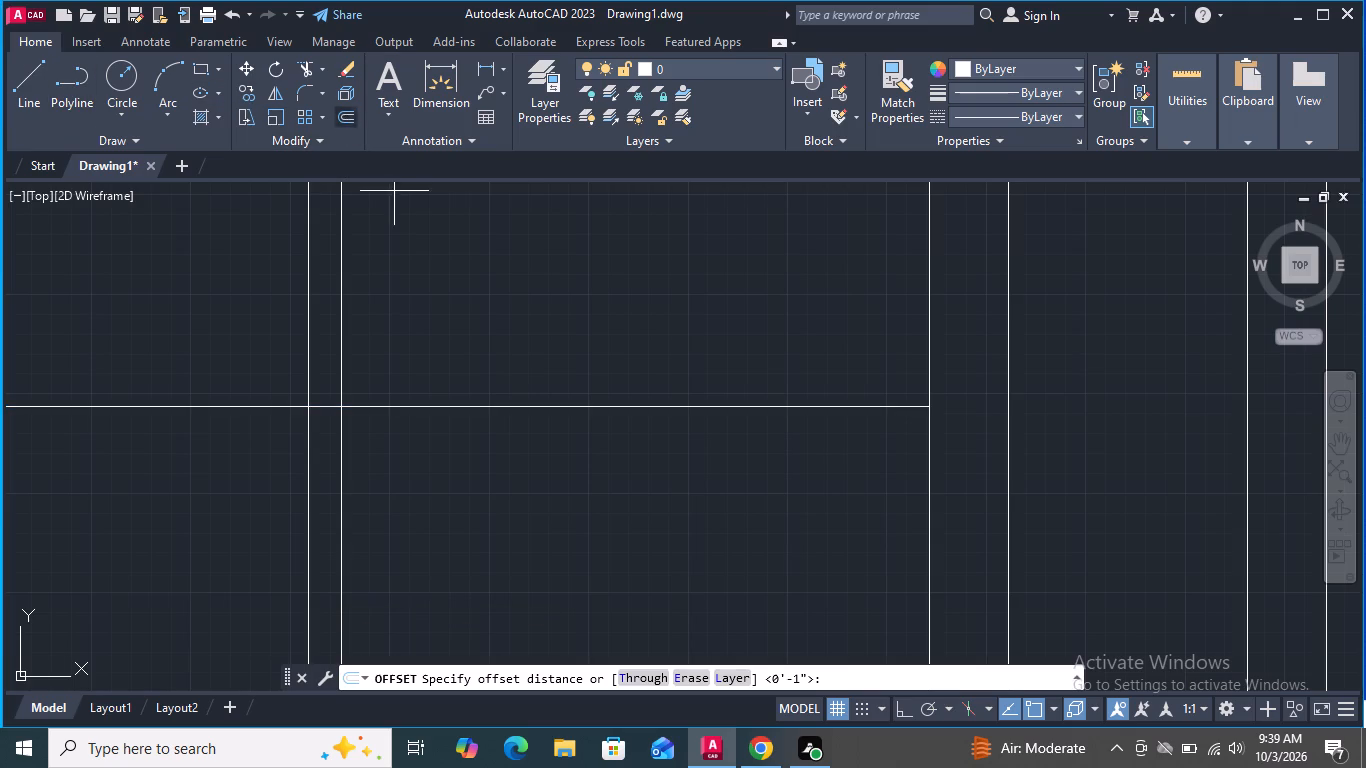
key("1")
key("slash")
key("2")
key("shift+quotedbl")
key("Return")
left_click(468, 406)
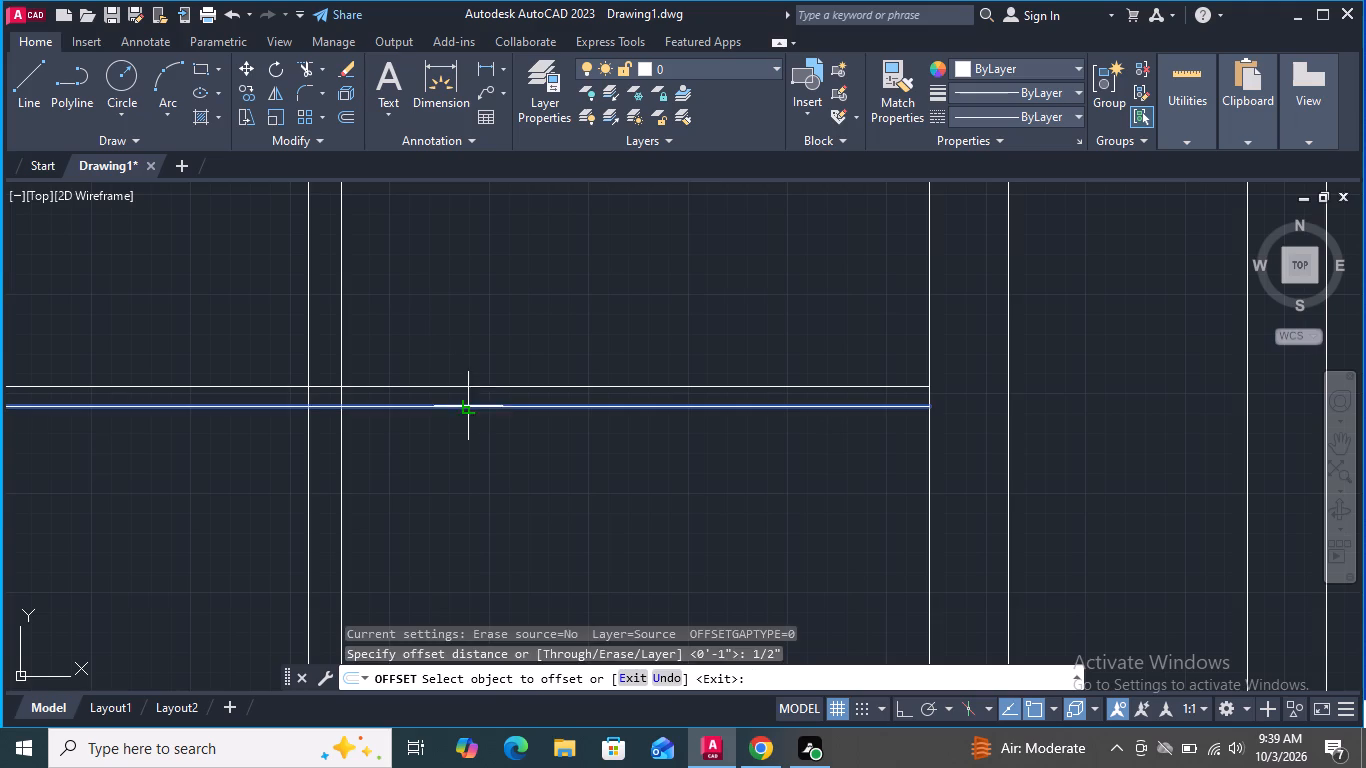
left_click(468, 356)
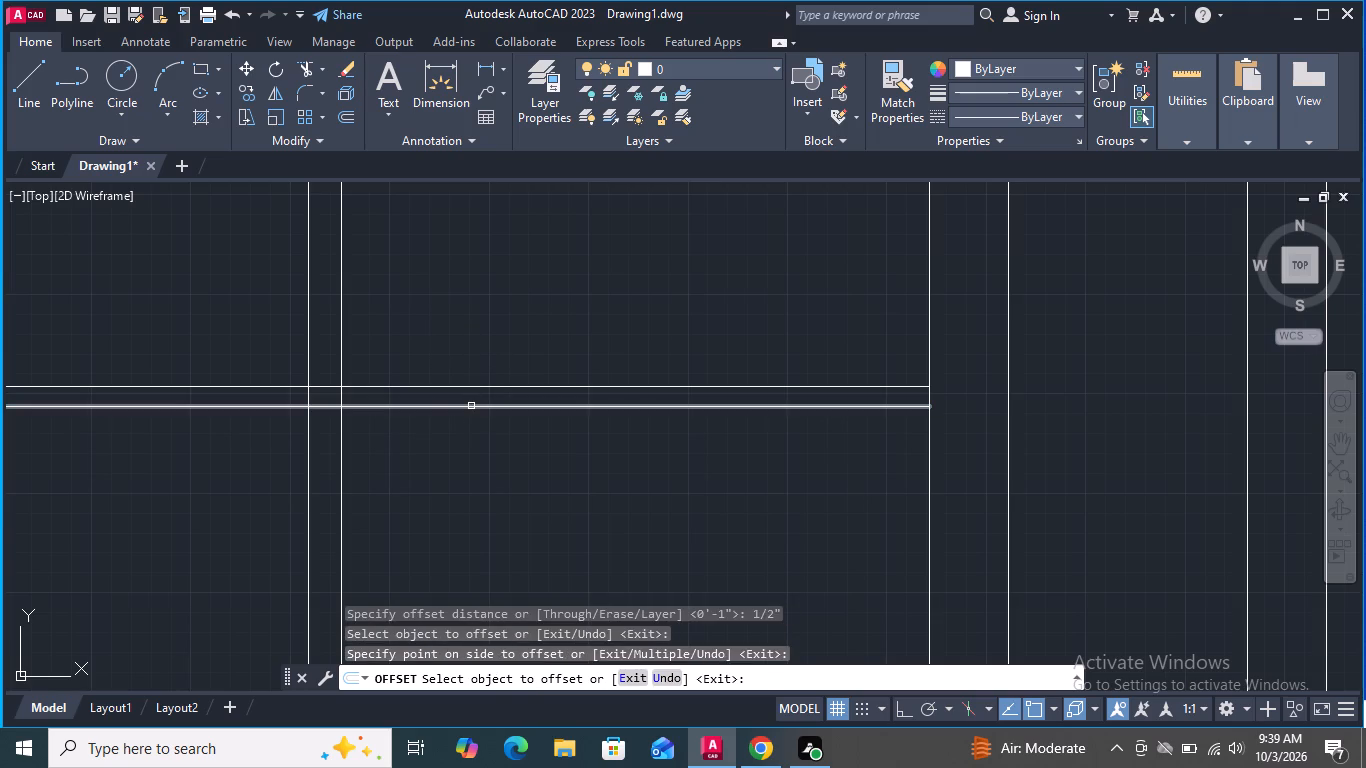
left_click(471, 406)
left_click(471, 467)
key("space")
Trim the three horizontal bar lines where they cross the right upper panel's vertical bar.
scroll(526, 411, "down", 4)
scroll(590, 461, "down", 1)
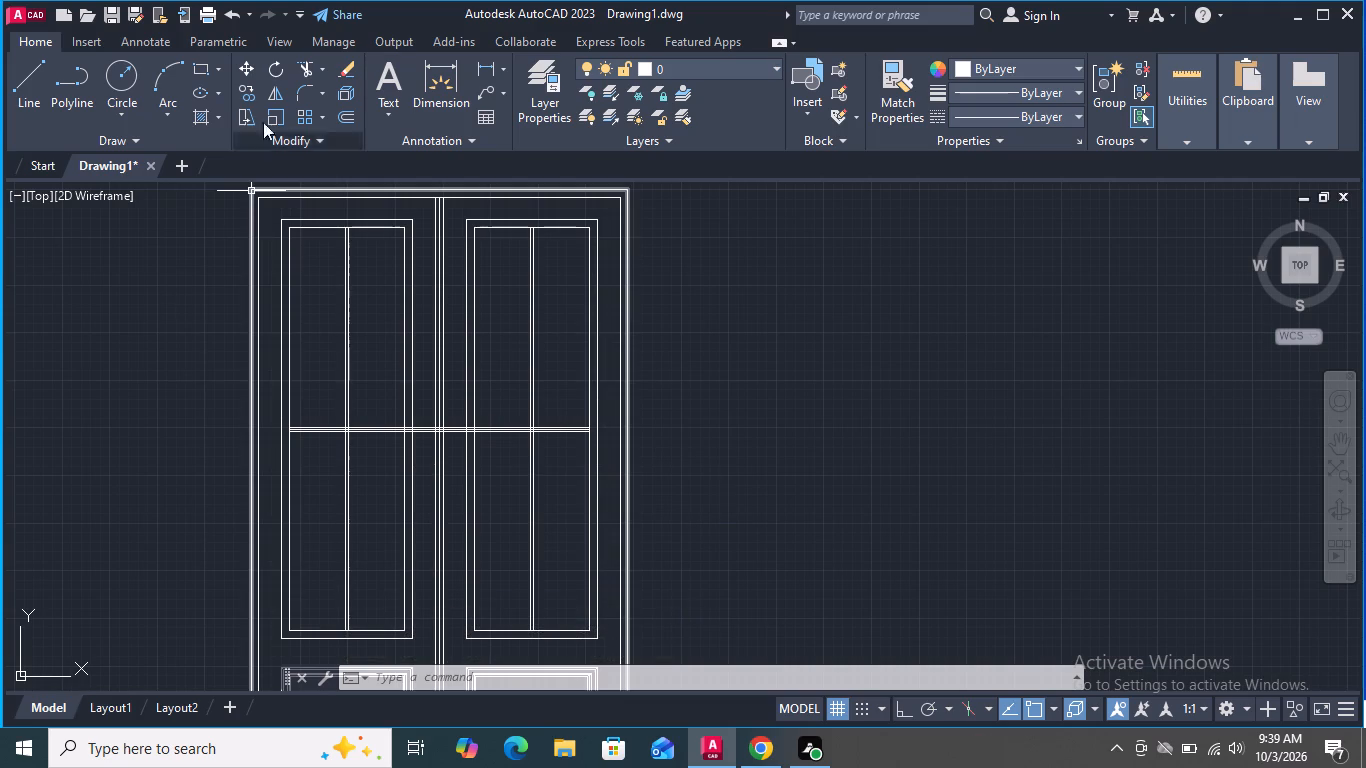
left_click(304, 76)
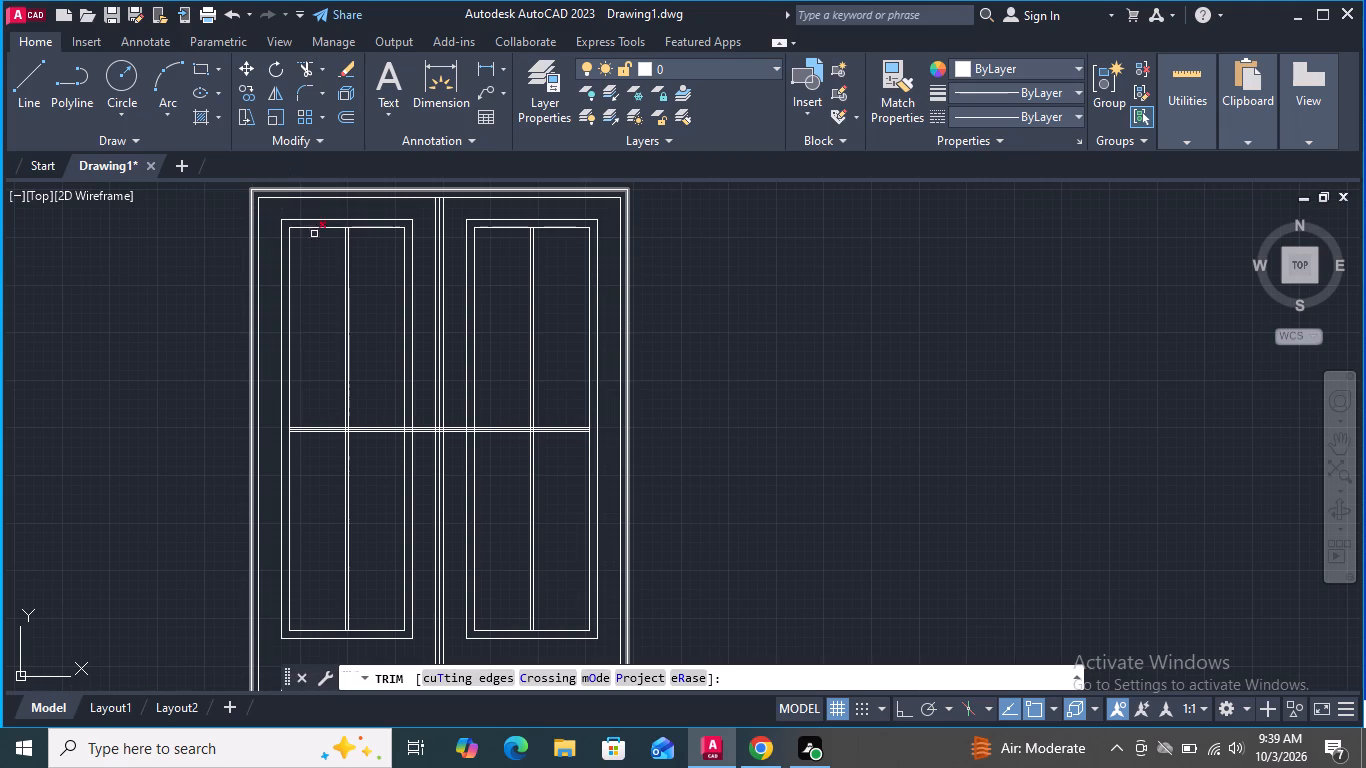
scroll(520, 434, "up", 5)
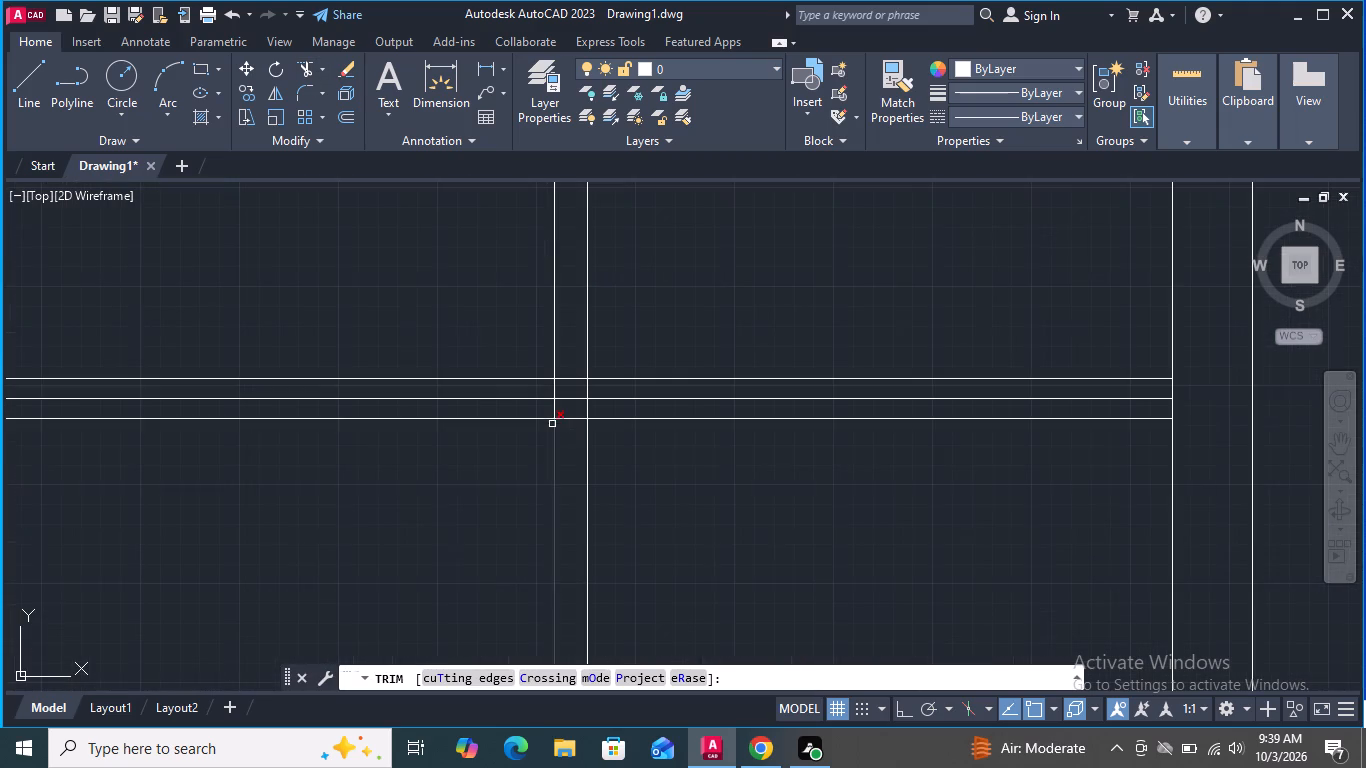
left_click(570, 433)
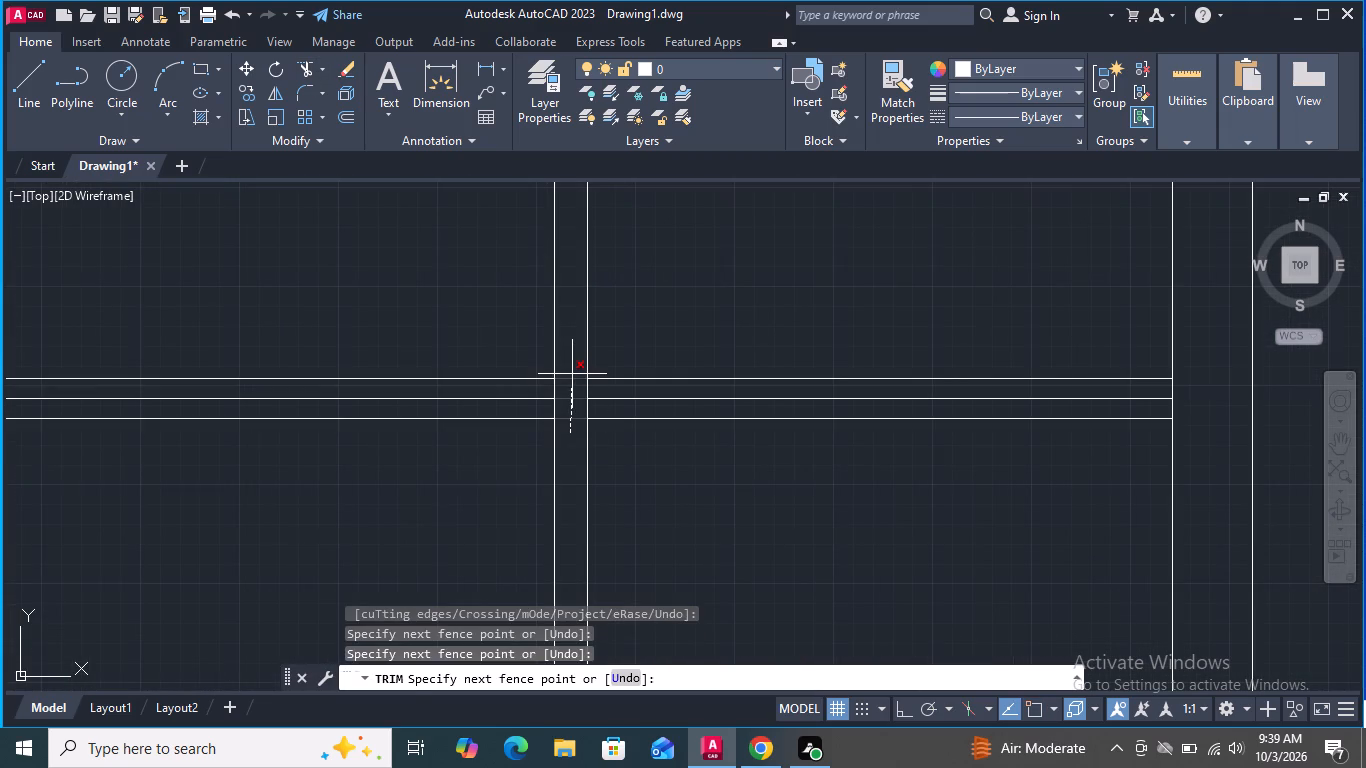
left_click(572, 374)
Trim the horizontal bar lines across the right upper panel's left border and from there to the central vertical lines.
scroll(572, 374, "down", 3)
scroll(419, 396, "up", 2)
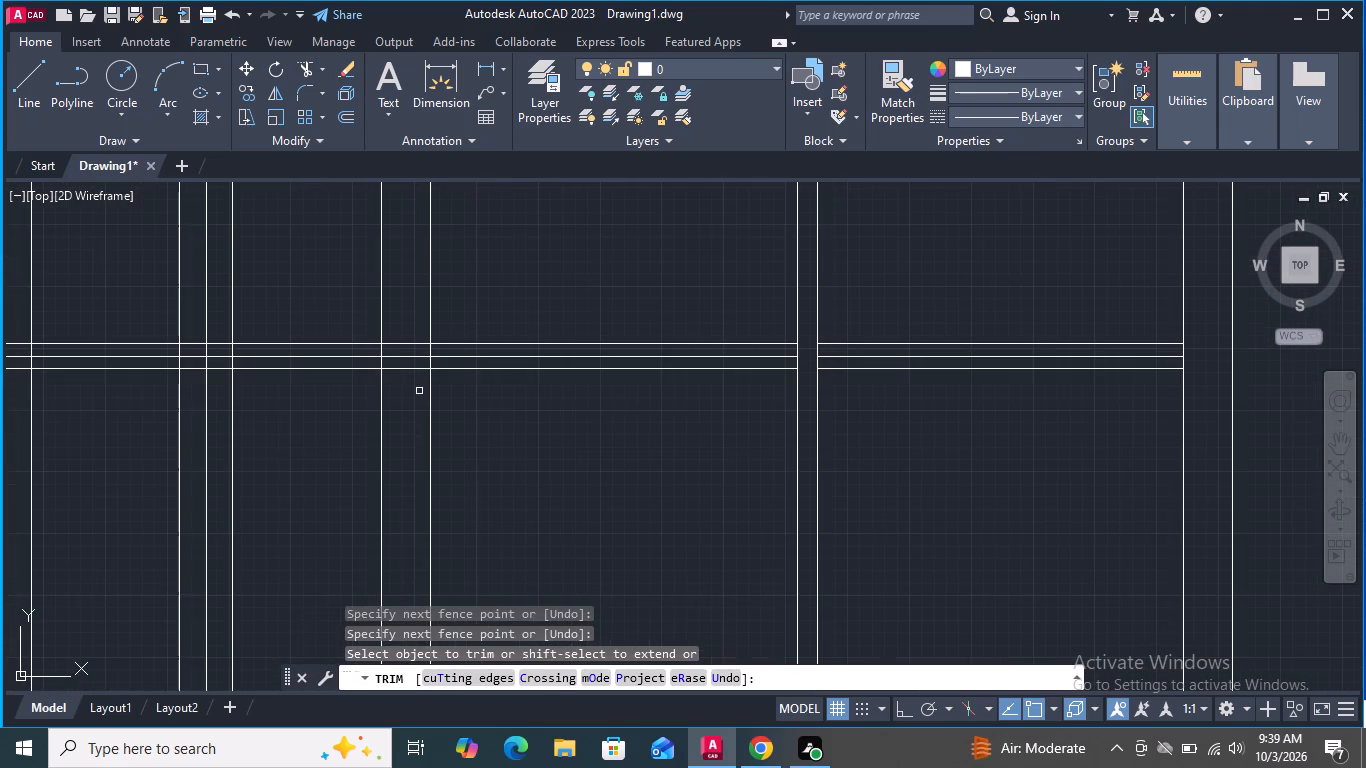
left_click_drag(419, 391, 414, 372)
left_click_drag(397, 393, 401, 334)
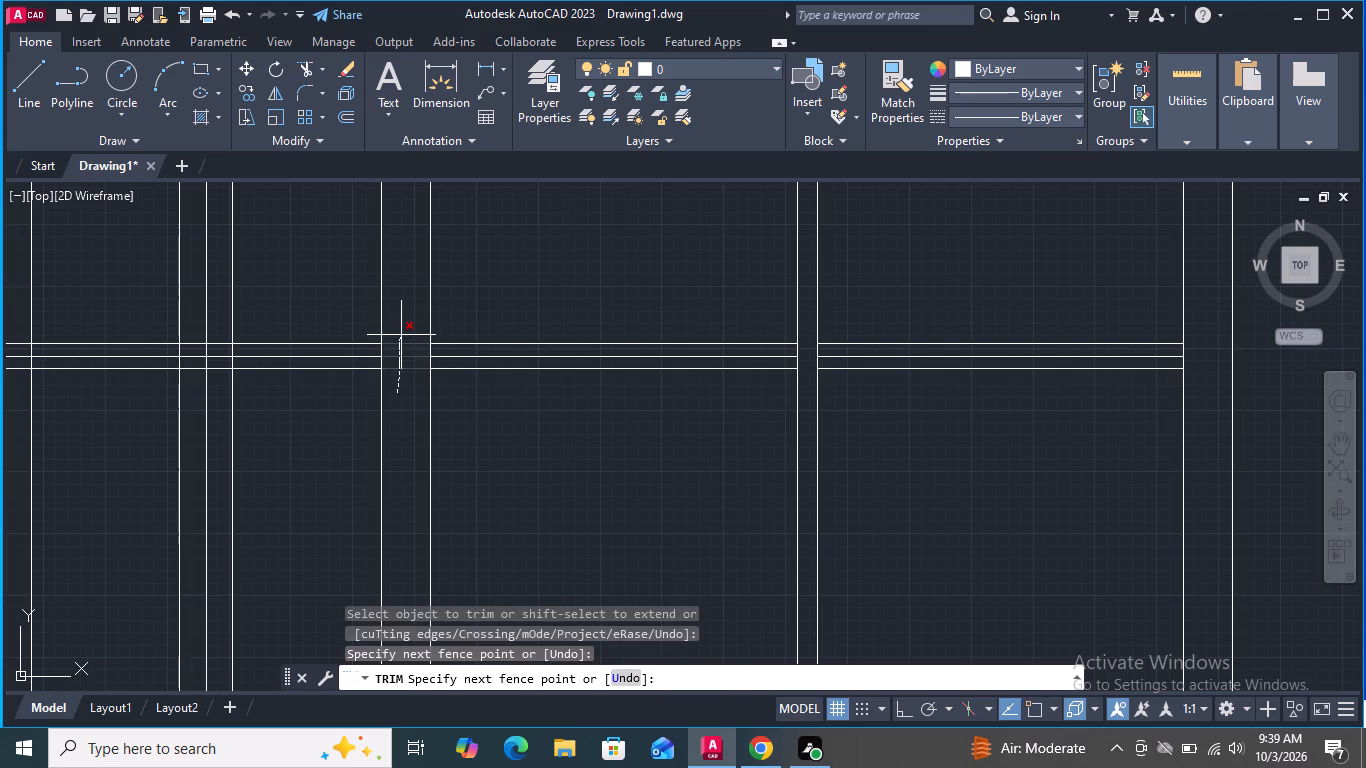
left_click_drag(401, 334, 401, 333)
scroll(540, 374, "down", 2)
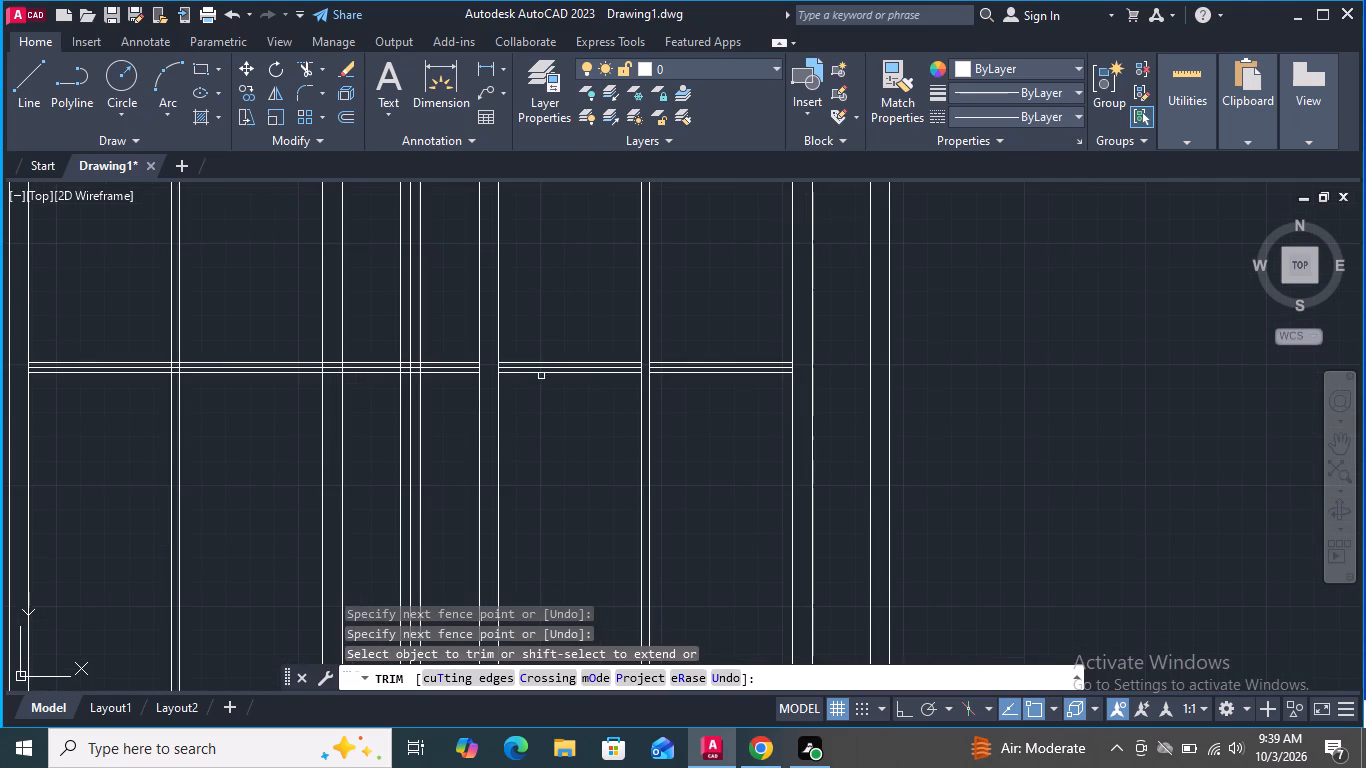
scroll(526, 423, "down", 1)
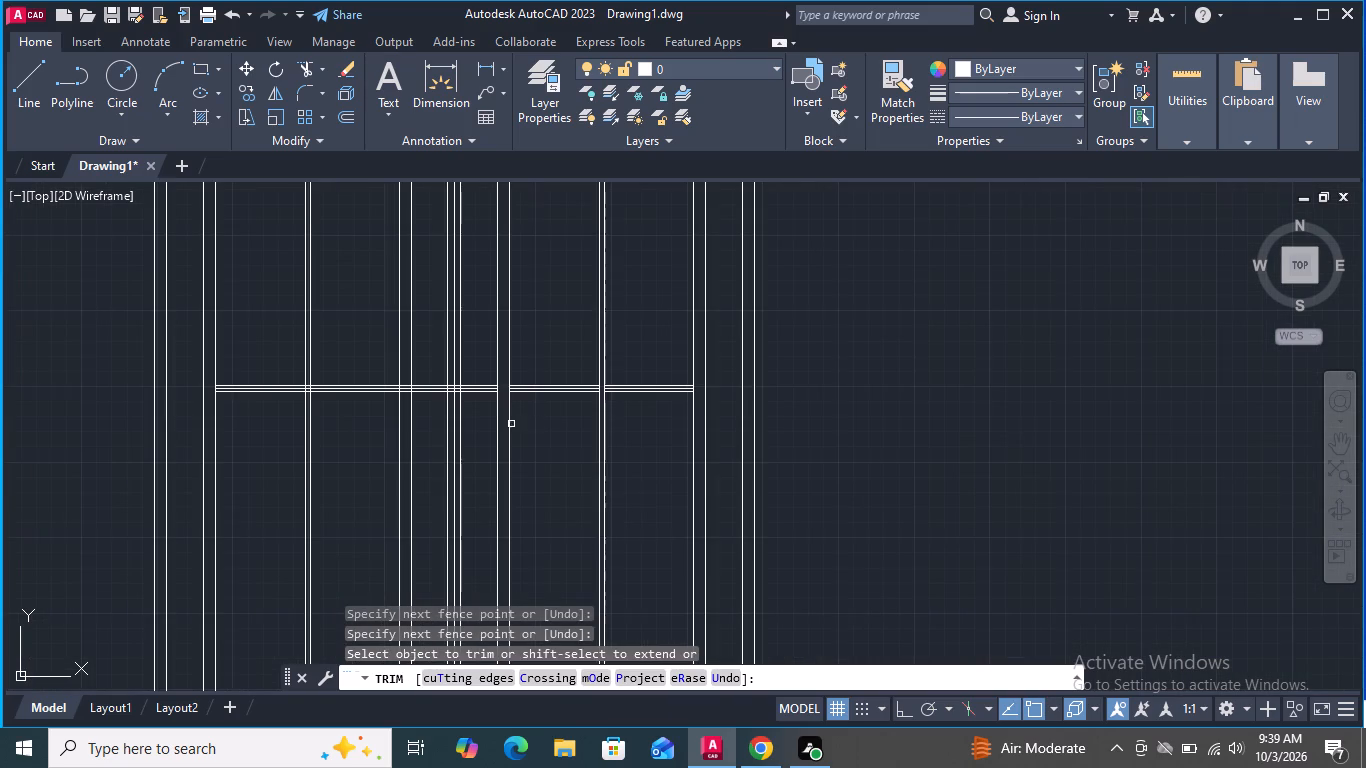
scroll(455, 413, "down", 2)
scroll(462, 411, "up", 3)
left_click(469, 397)
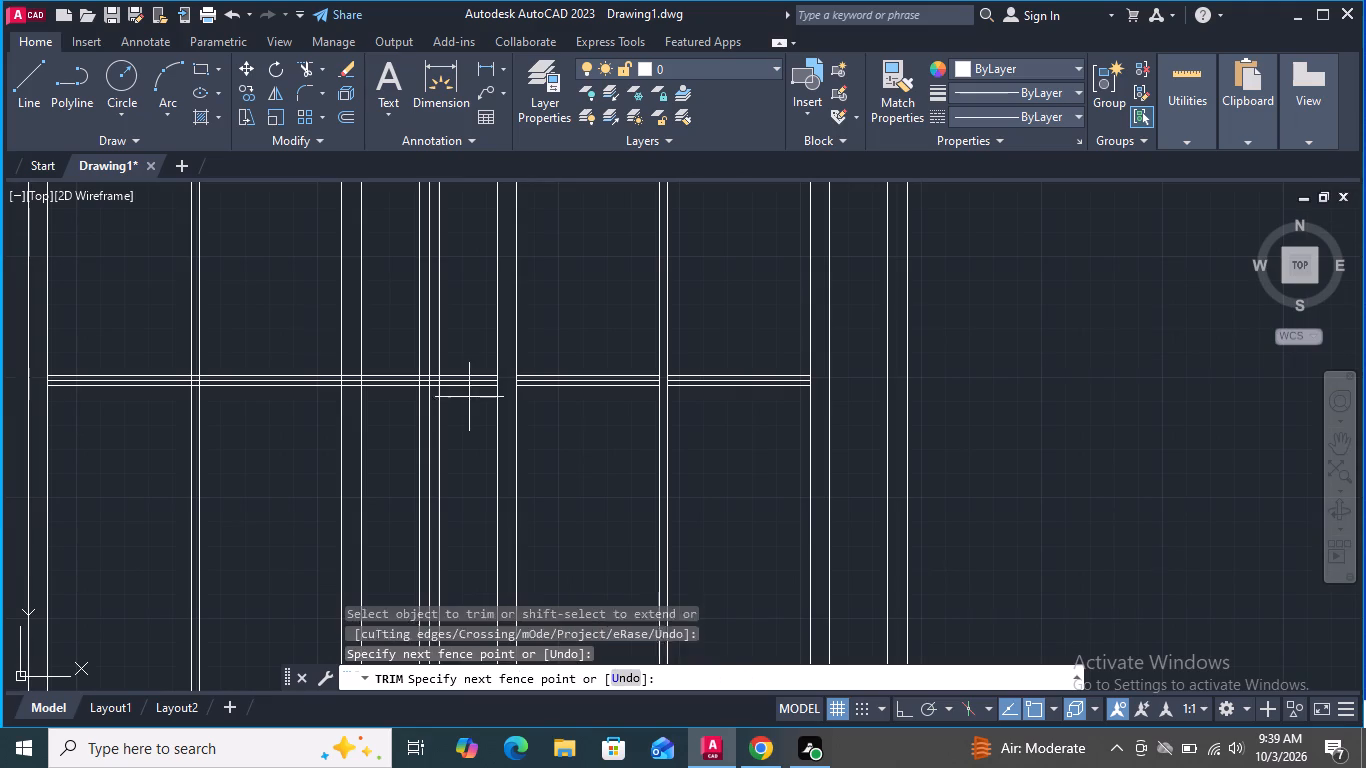
left_click(463, 372)
Trim the horizontal bar lines out of both gaps between the three central vertical lines of the door.
scroll(405, 390, "up", 3)
scroll(478, 347, "up", 3)
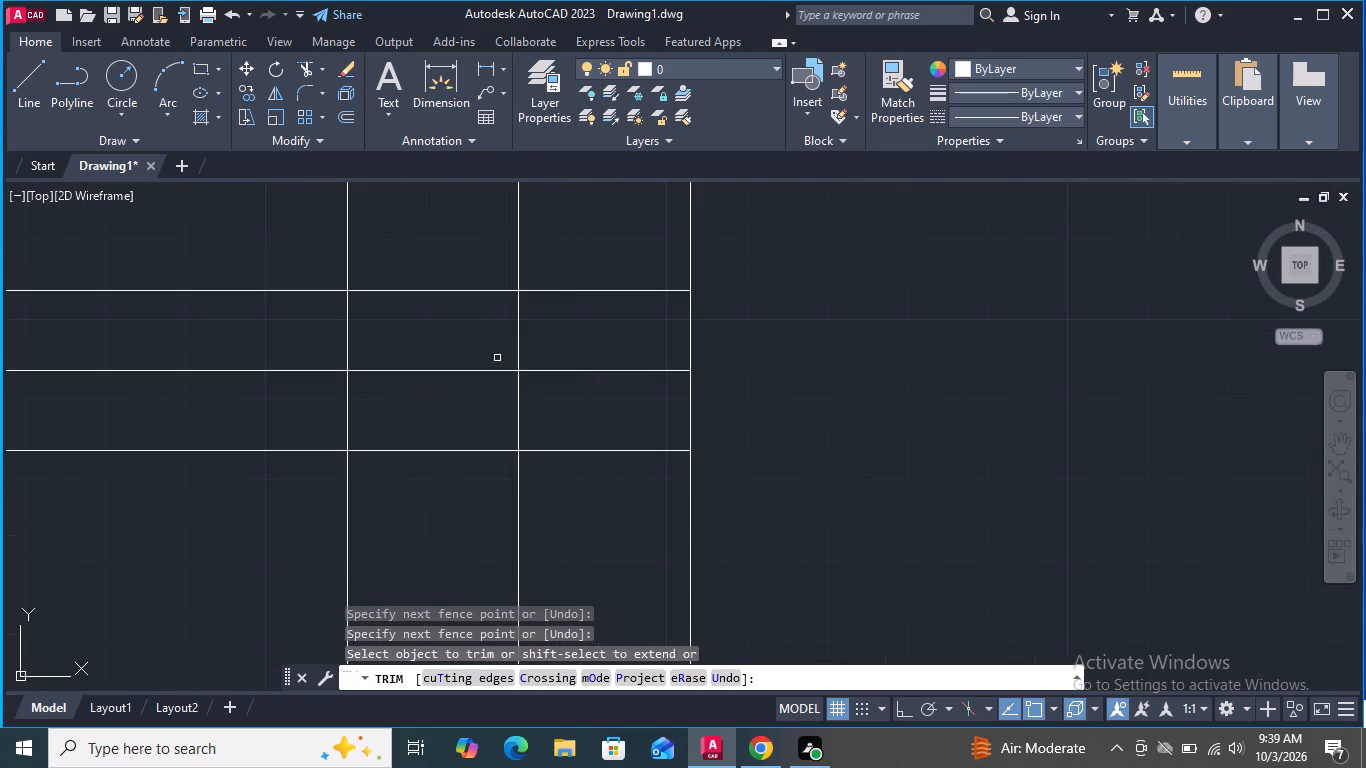
left_click_drag(615, 470, 619, 435)
left_click_drag(596, 270, 591, 366)
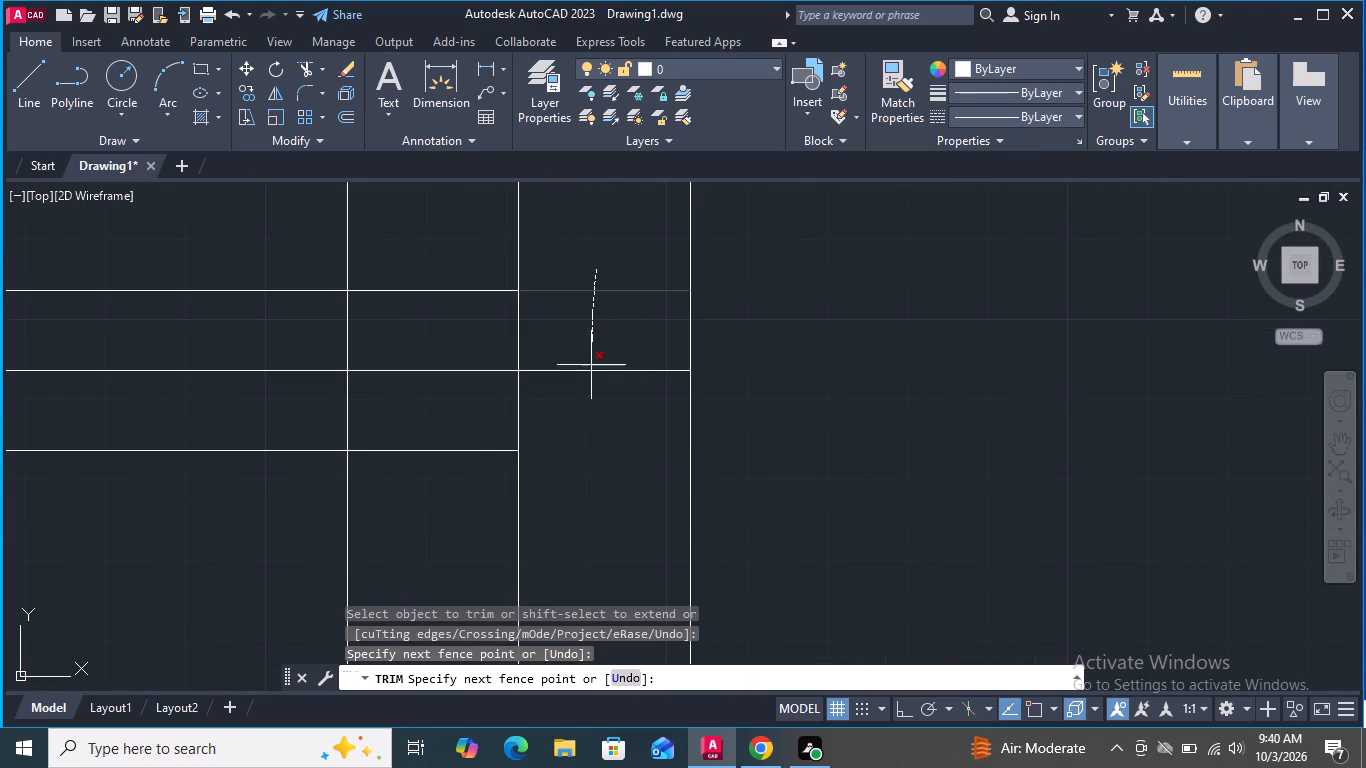
left_click_drag(591, 366, 590, 389)
scroll(590, 389, "down", 3)
left_click_drag(547, 355, 550, 421)
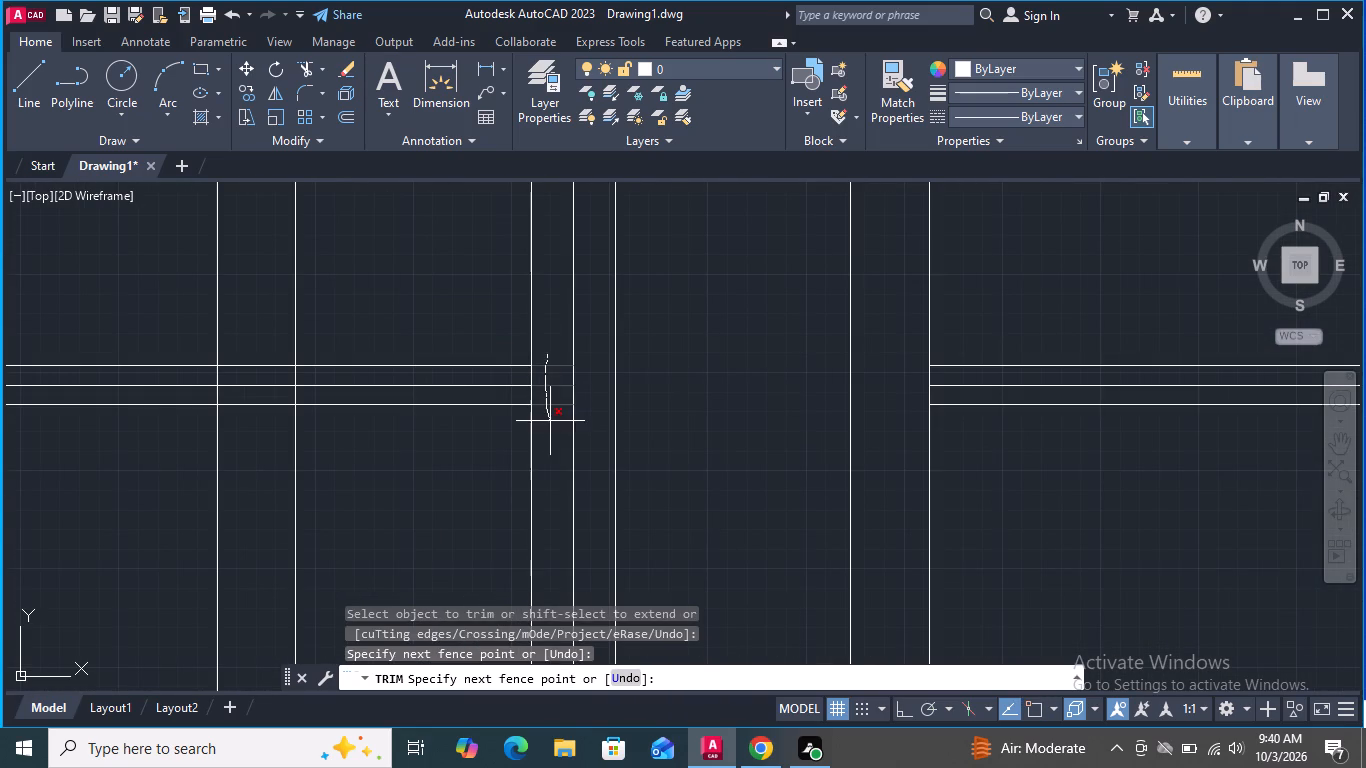
left_click_drag(550, 421, 551, 426)
Trim the horizontal bar lines between the central vertical lines and the left upper panel, including across its right border.
scroll(463, 397, "down", 3)
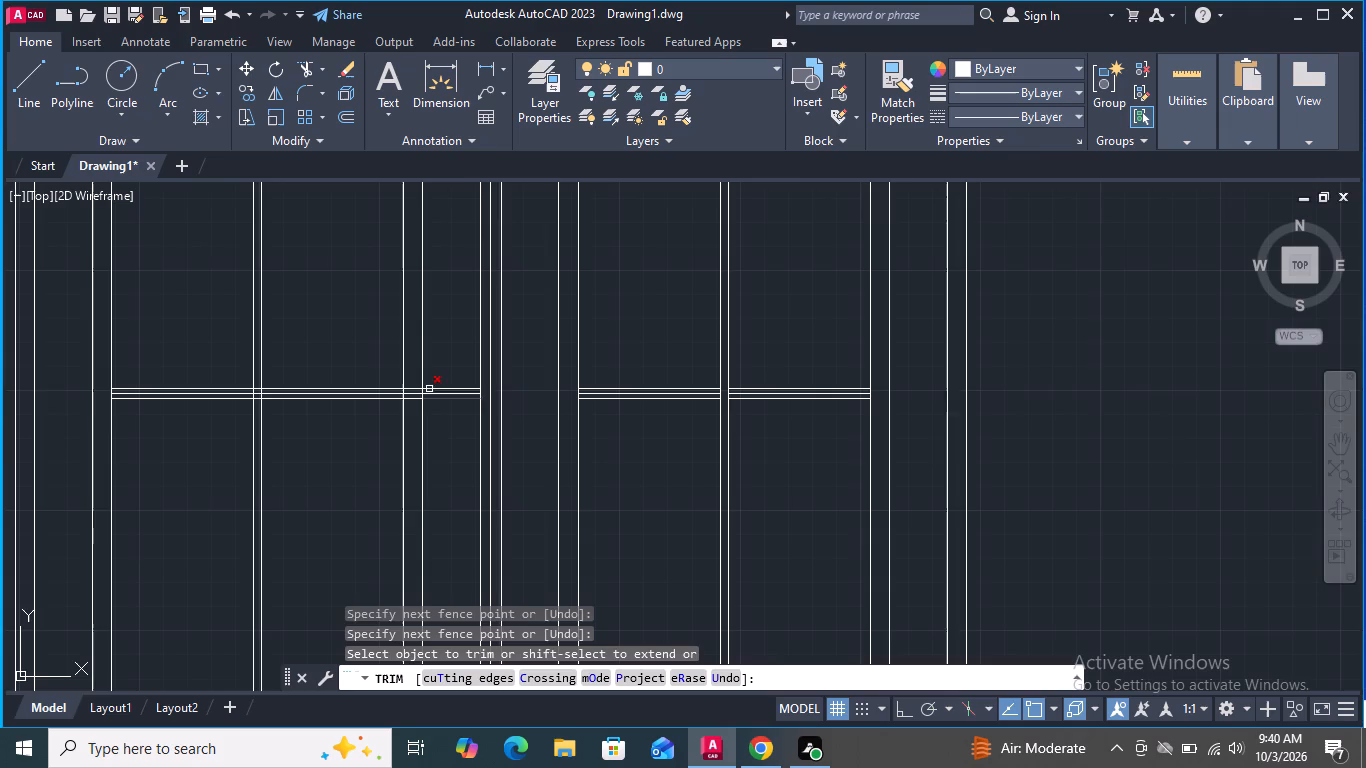
scroll(438, 412, "down", 2)
scroll(443, 384, "up", 3)
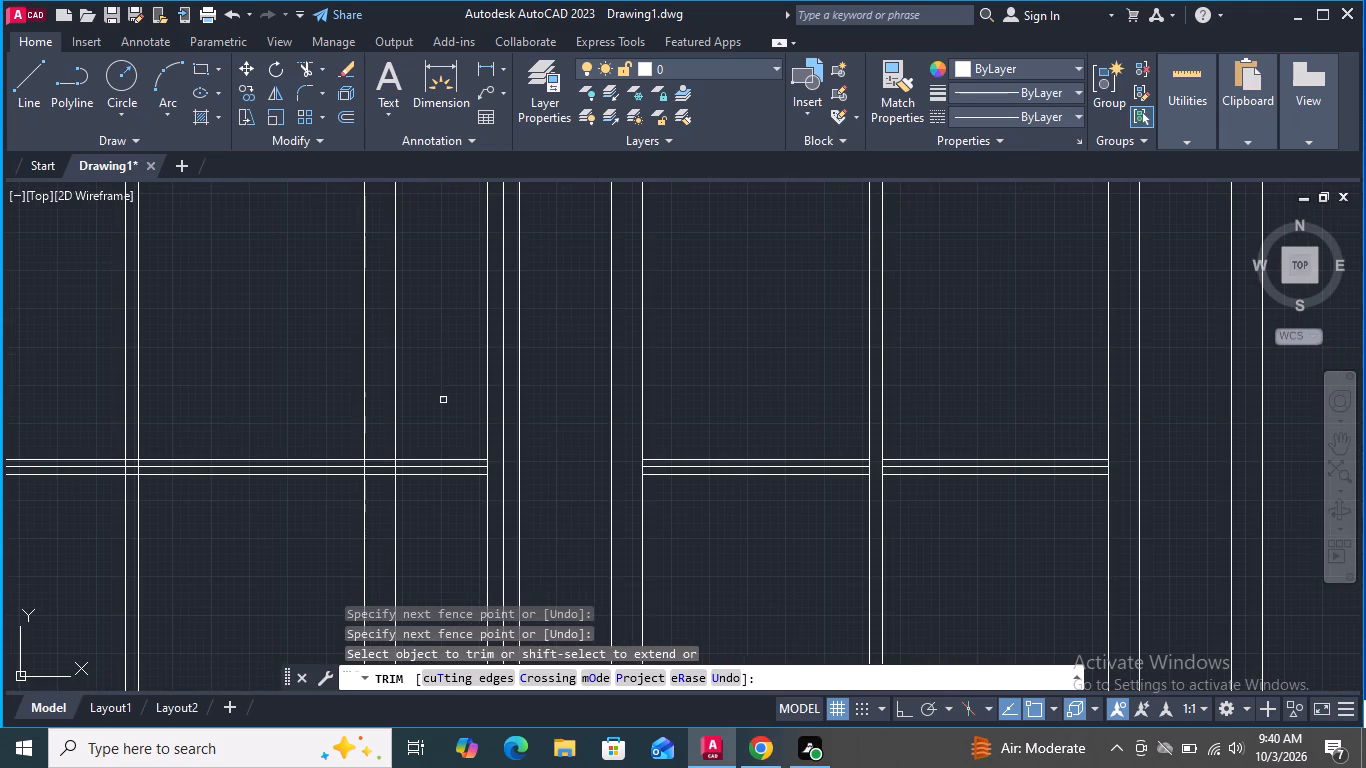
left_click_drag(443, 400, 453, 513)
scroll(454, 512, "down", 1)
scroll(414, 492, "up", 3)
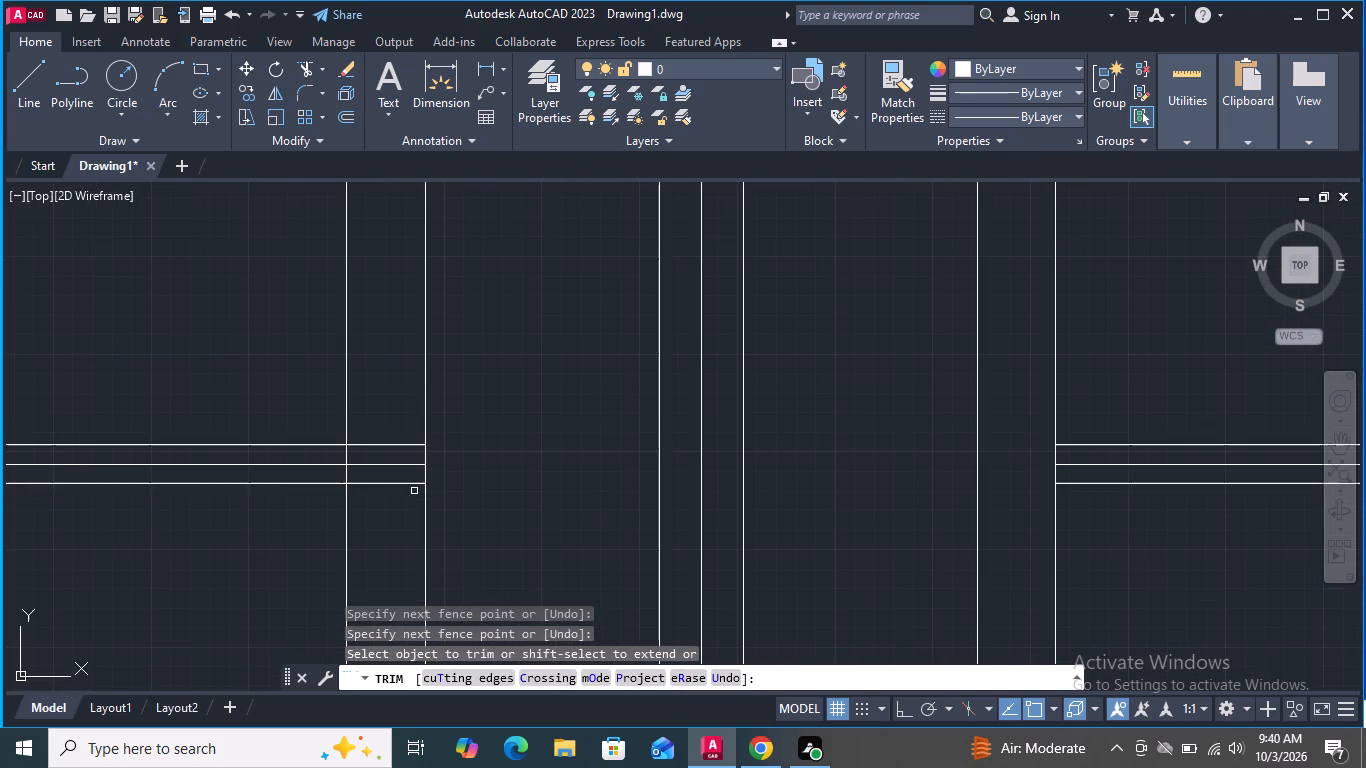
left_click_drag(391, 410, 391, 524)
Trim the three horizontal bar lines where they cross the left upper panel's vertical bar.
scroll(552, 404, "down", 2)
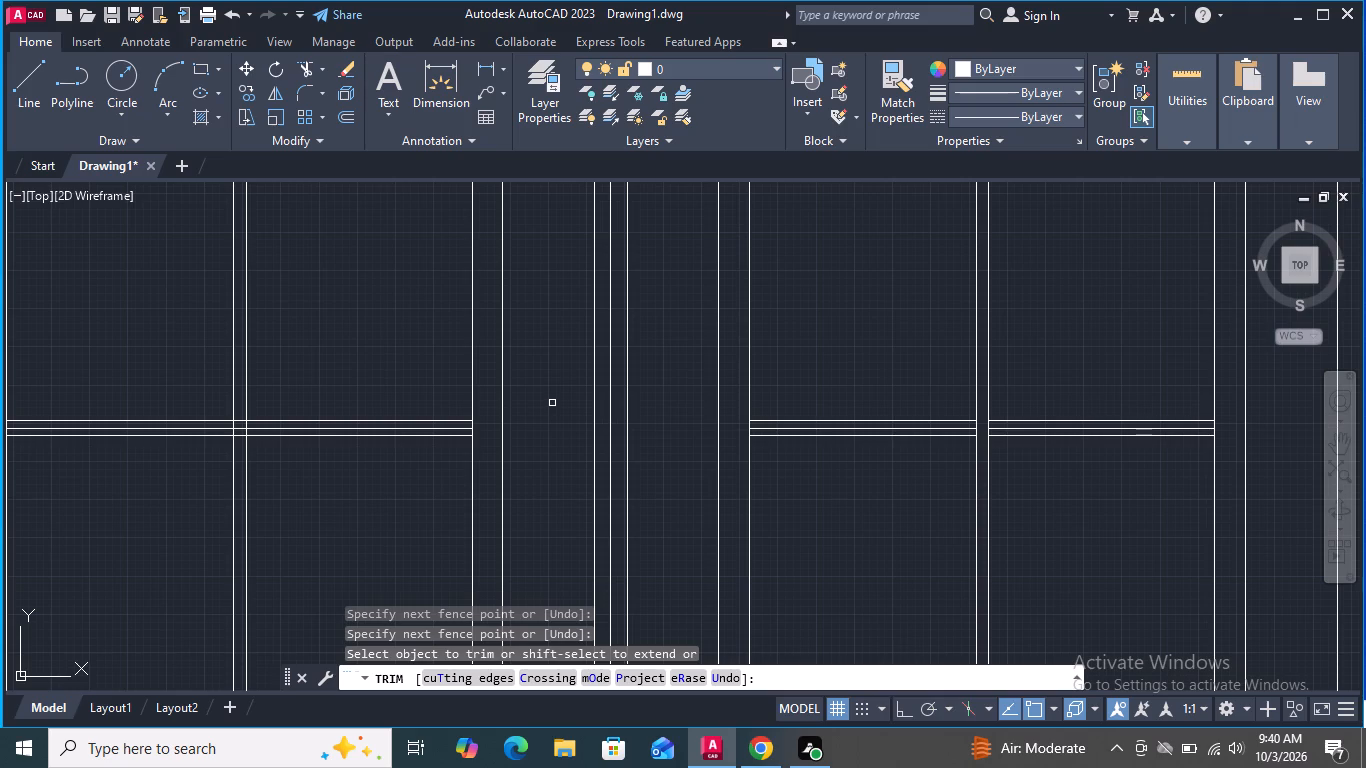
scroll(552, 403, "down", 2)
scroll(455, 432, "up", 2)
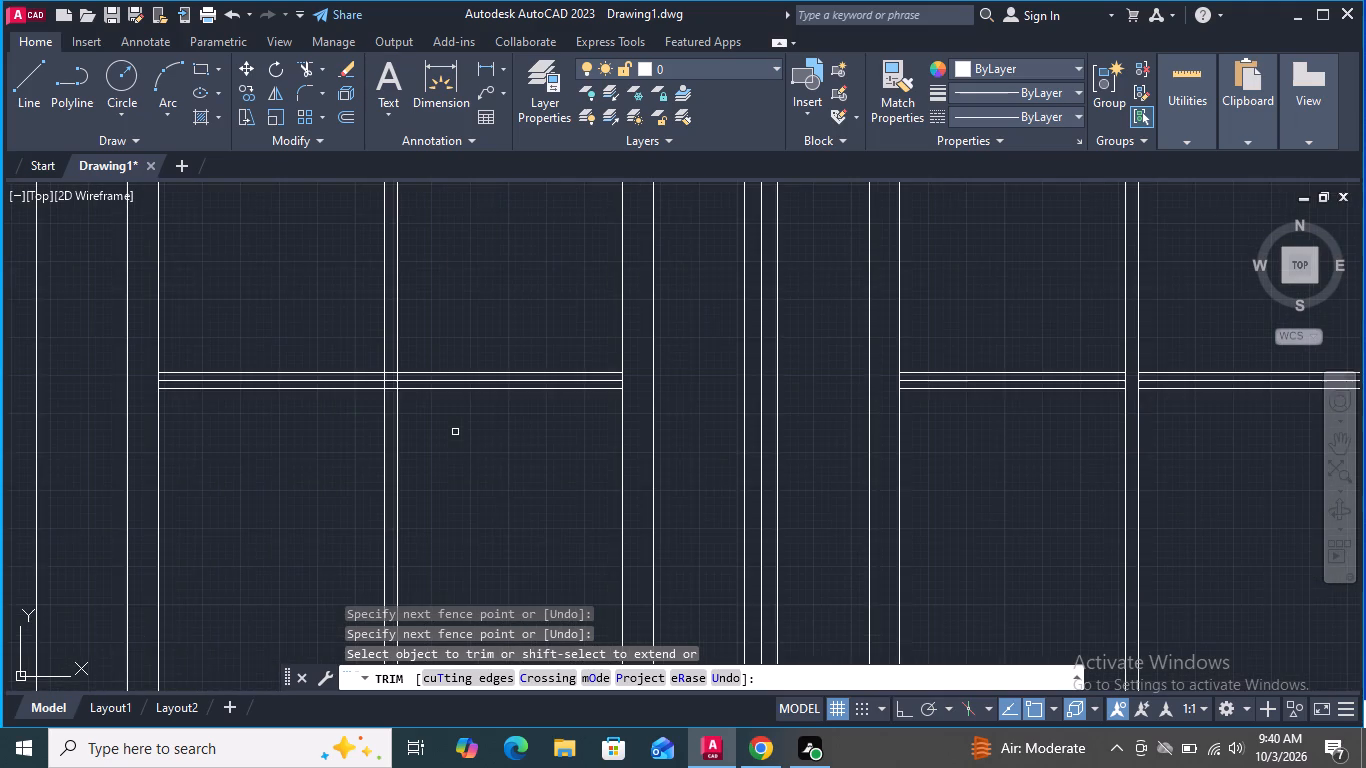
scroll(397, 399, "up", 3)
left_click_drag(367, 273, 363, 389)
scroll(412, 381, "down", 4)
scroll(503, 434, "down", 2)
key("Escape")
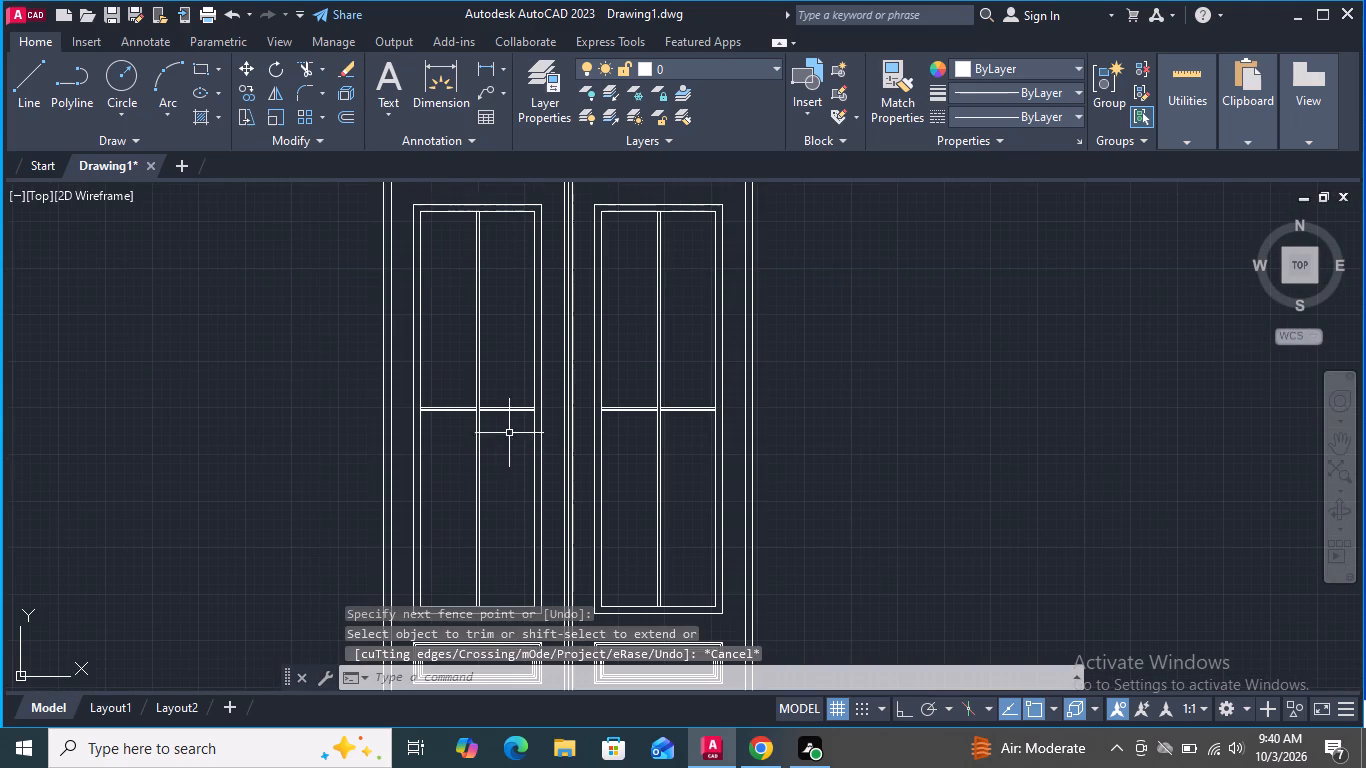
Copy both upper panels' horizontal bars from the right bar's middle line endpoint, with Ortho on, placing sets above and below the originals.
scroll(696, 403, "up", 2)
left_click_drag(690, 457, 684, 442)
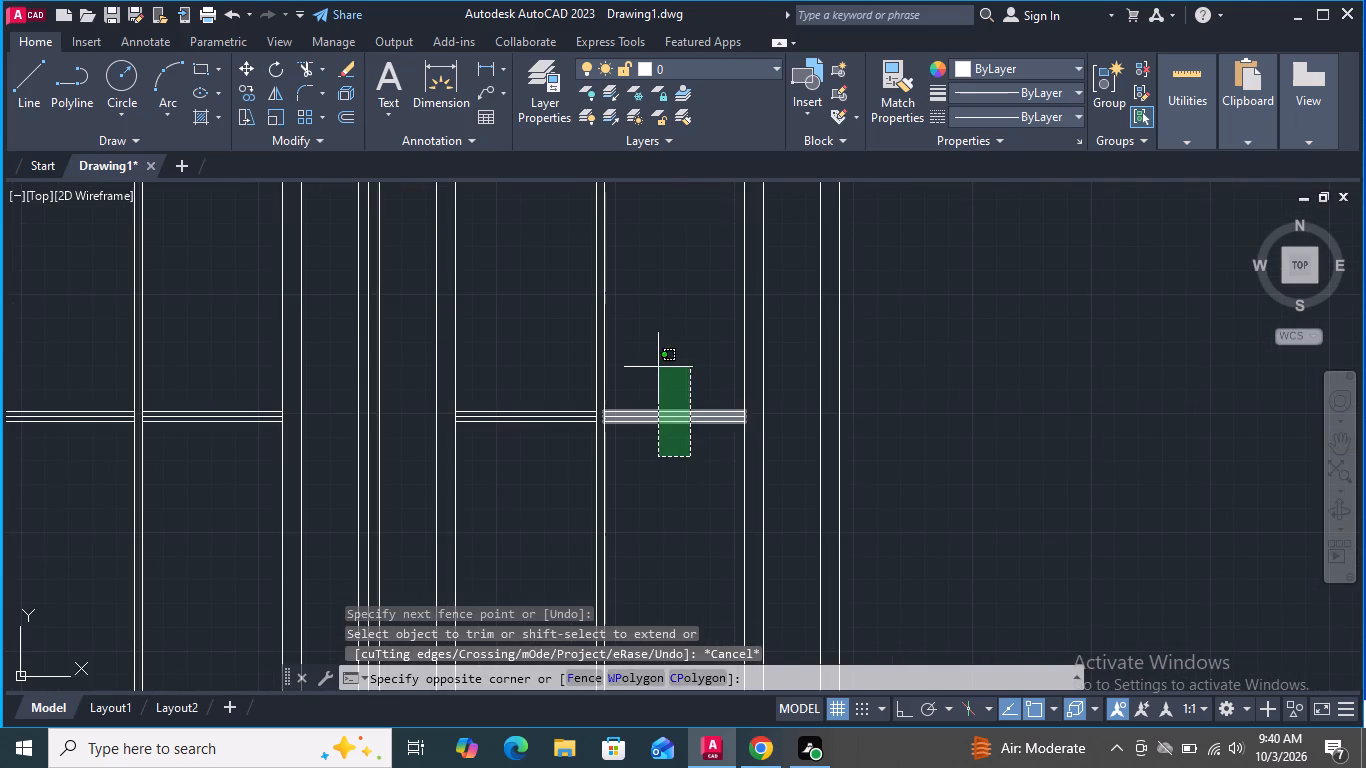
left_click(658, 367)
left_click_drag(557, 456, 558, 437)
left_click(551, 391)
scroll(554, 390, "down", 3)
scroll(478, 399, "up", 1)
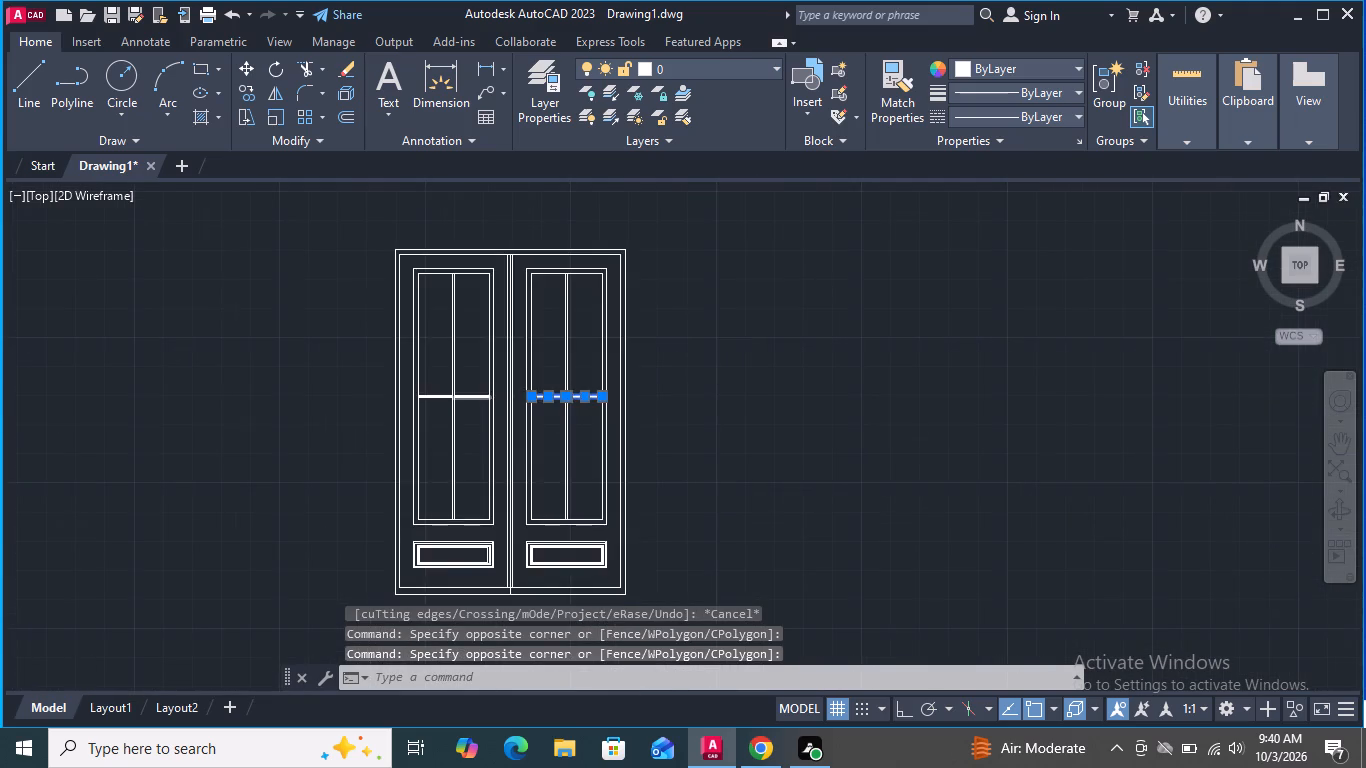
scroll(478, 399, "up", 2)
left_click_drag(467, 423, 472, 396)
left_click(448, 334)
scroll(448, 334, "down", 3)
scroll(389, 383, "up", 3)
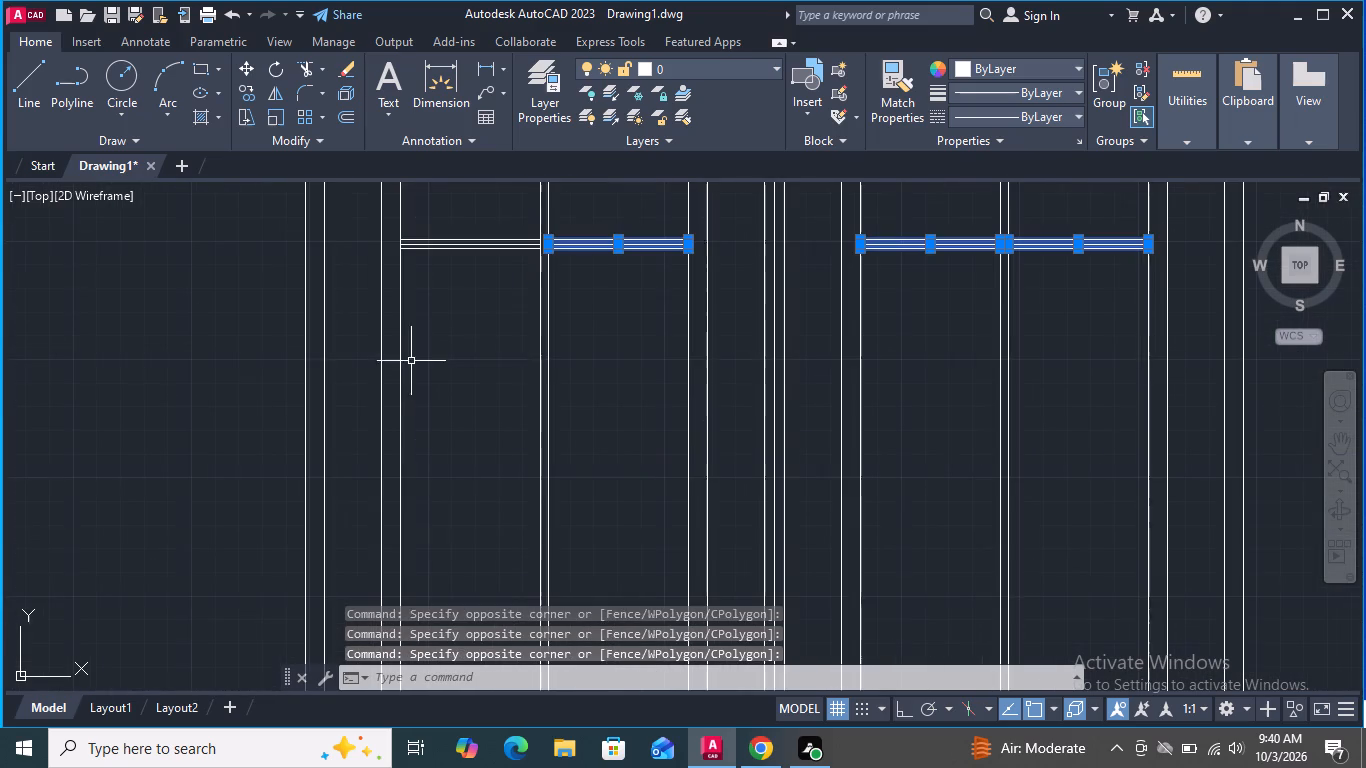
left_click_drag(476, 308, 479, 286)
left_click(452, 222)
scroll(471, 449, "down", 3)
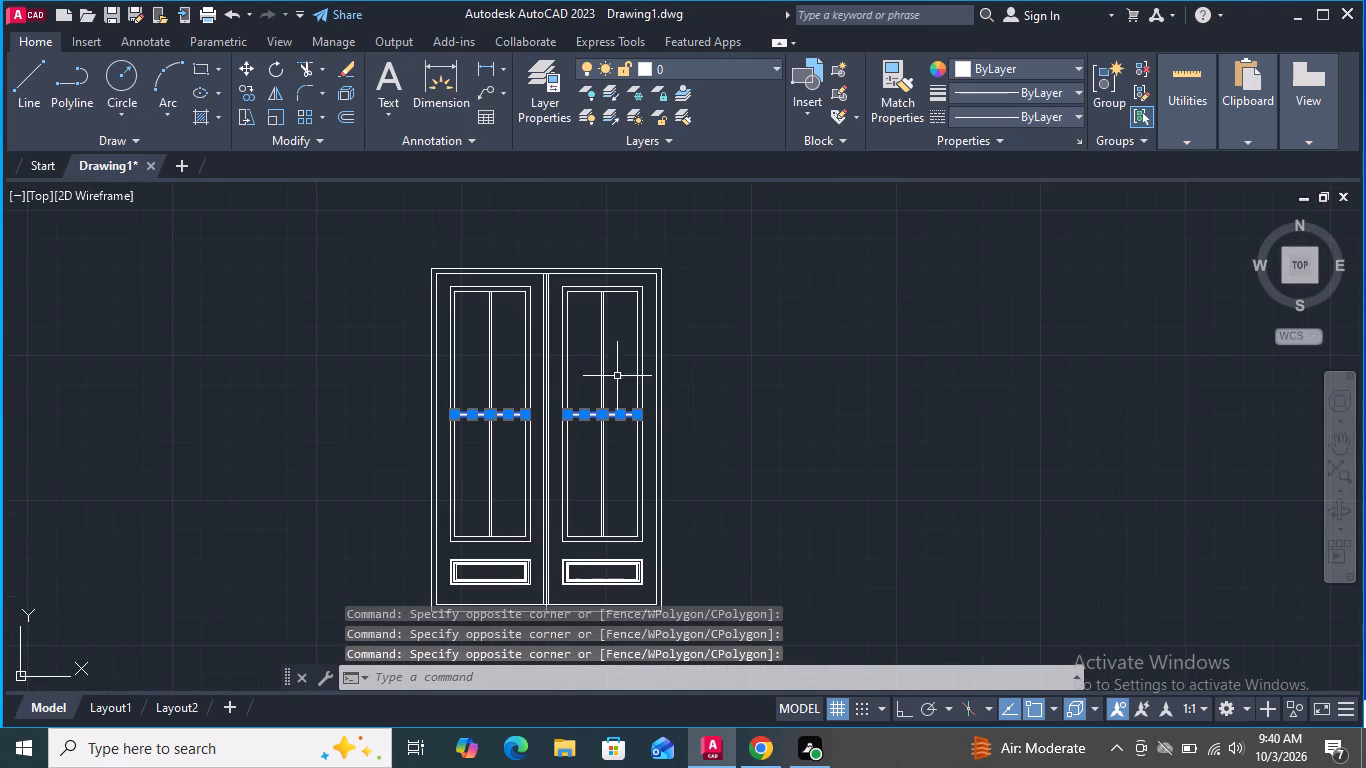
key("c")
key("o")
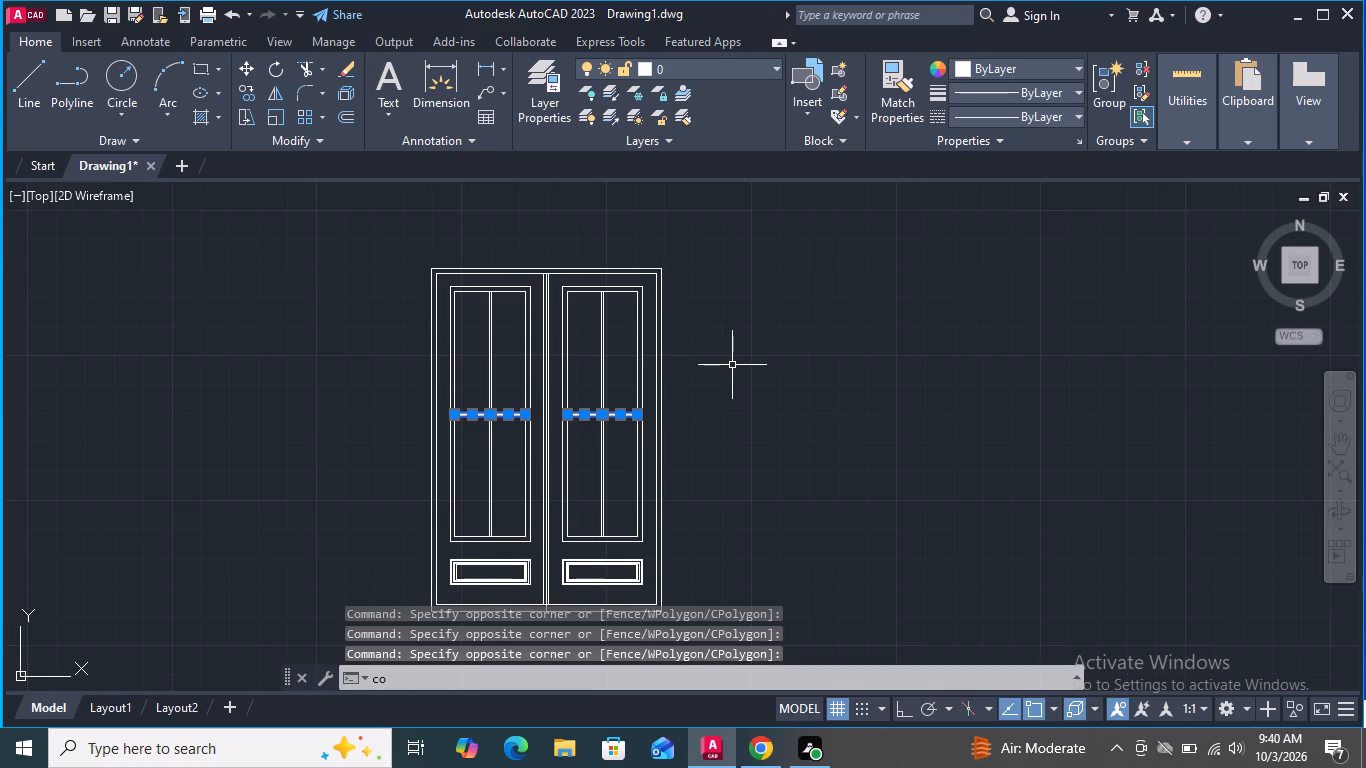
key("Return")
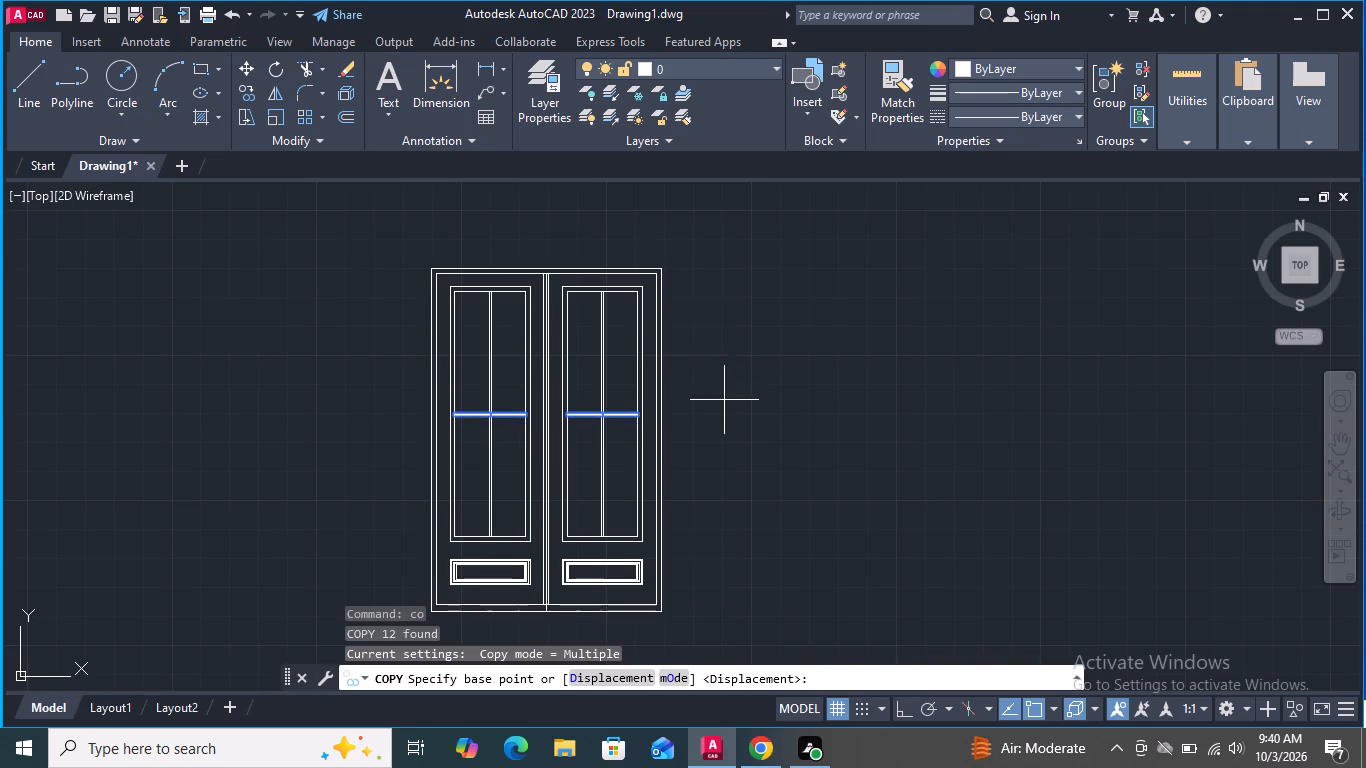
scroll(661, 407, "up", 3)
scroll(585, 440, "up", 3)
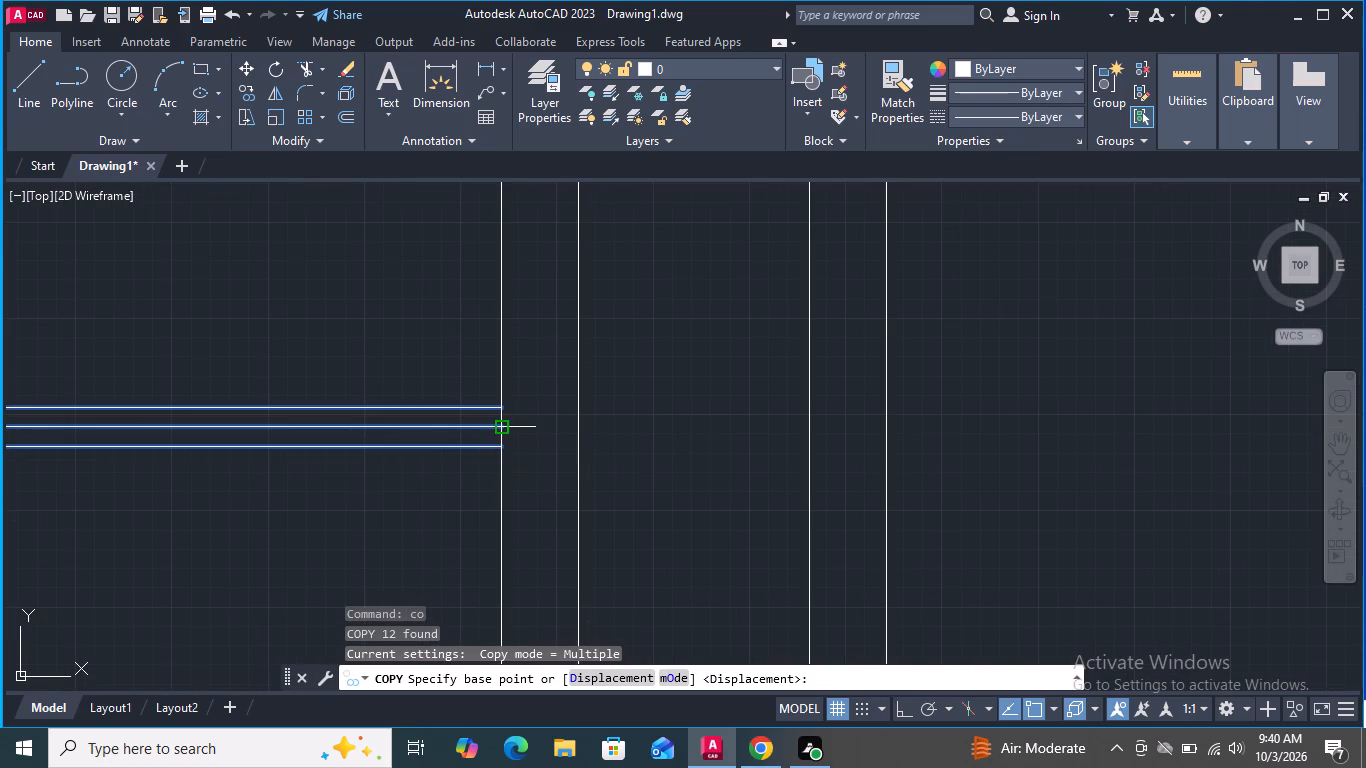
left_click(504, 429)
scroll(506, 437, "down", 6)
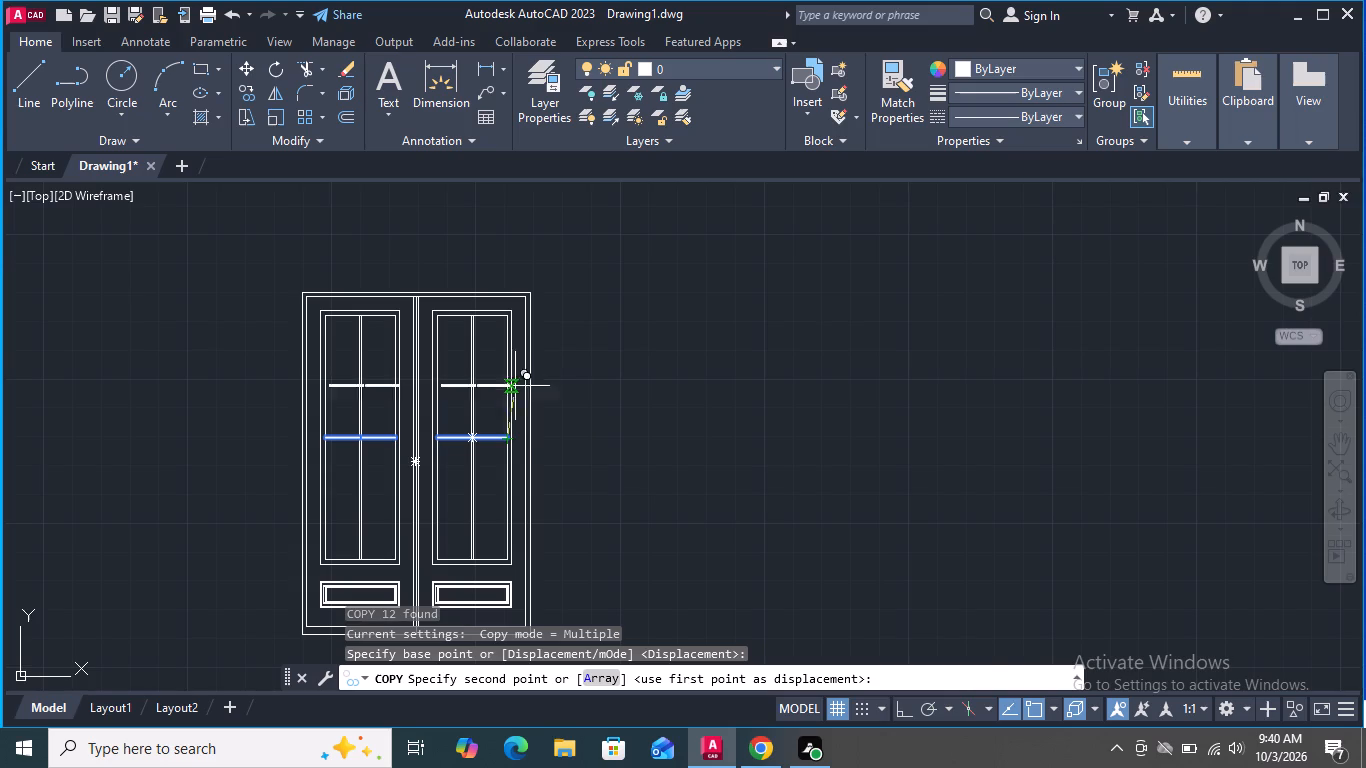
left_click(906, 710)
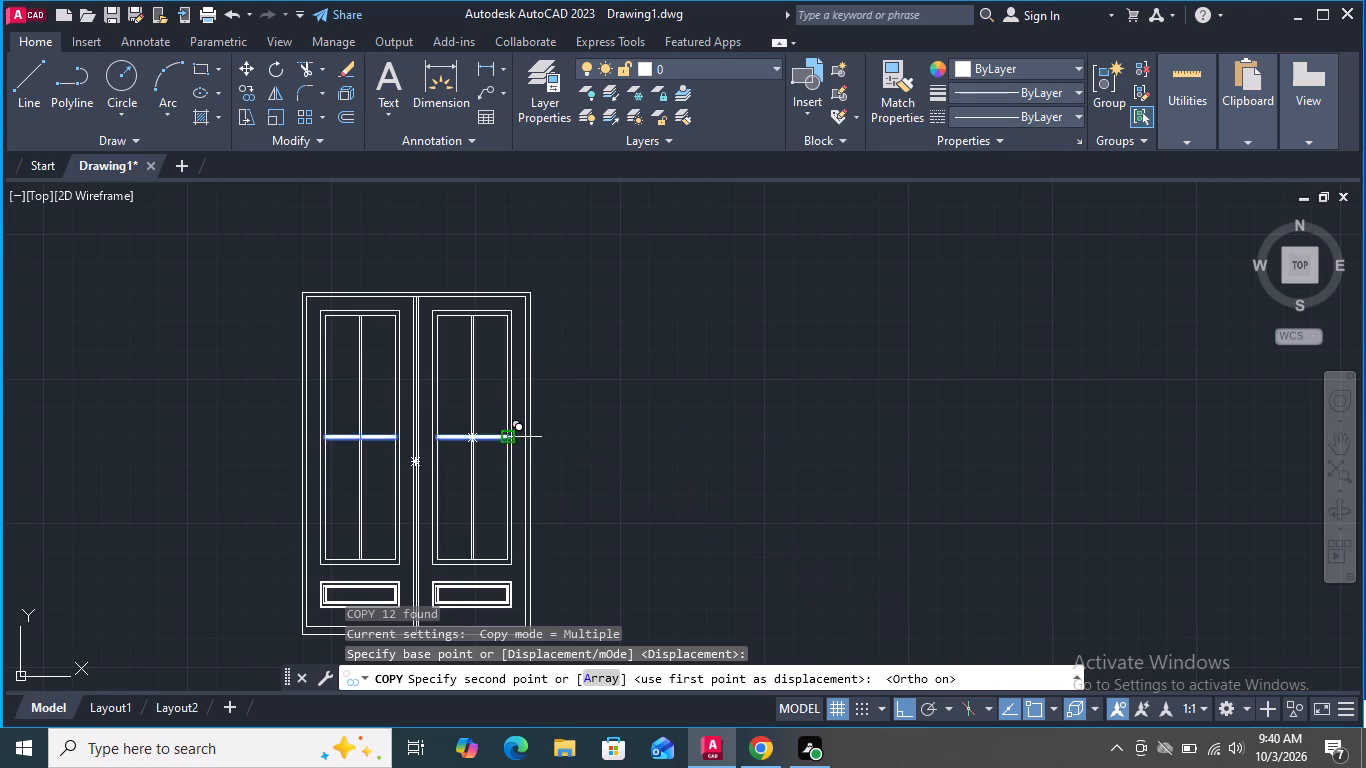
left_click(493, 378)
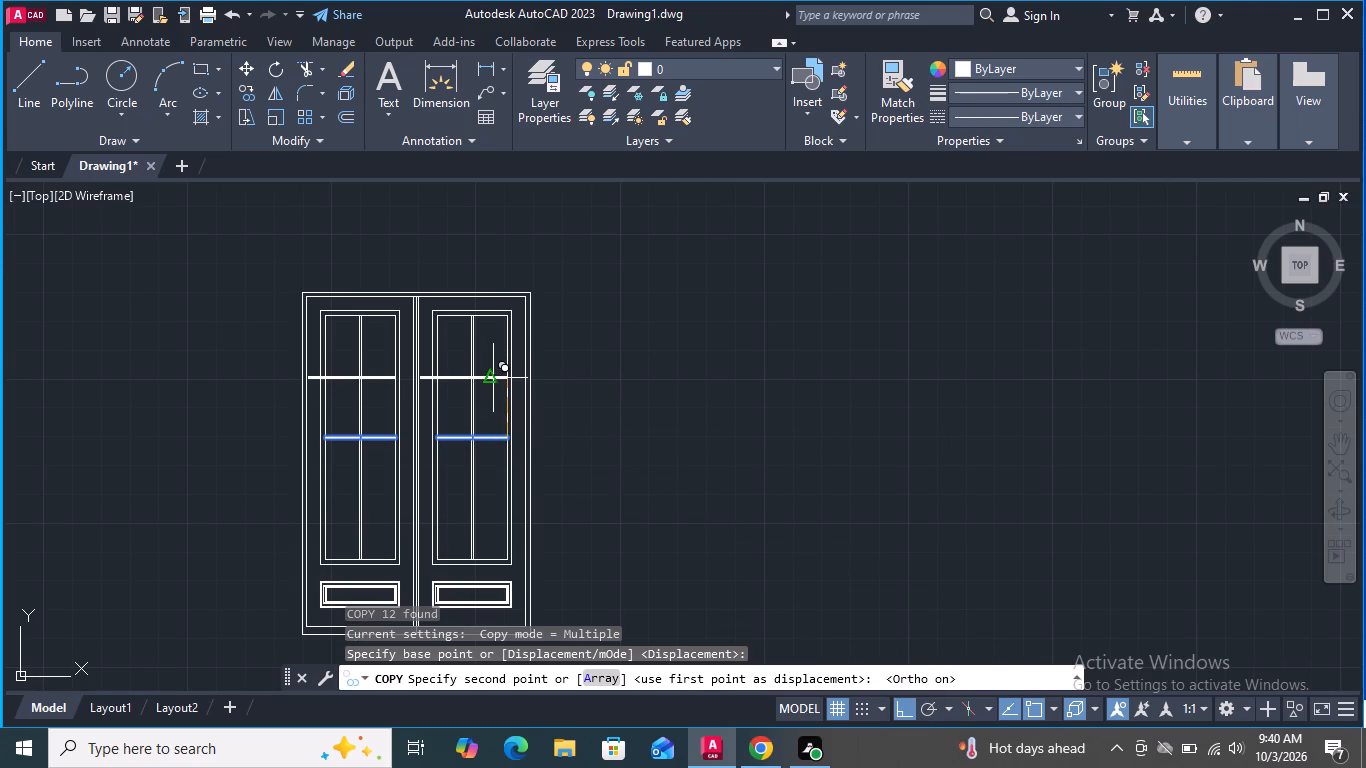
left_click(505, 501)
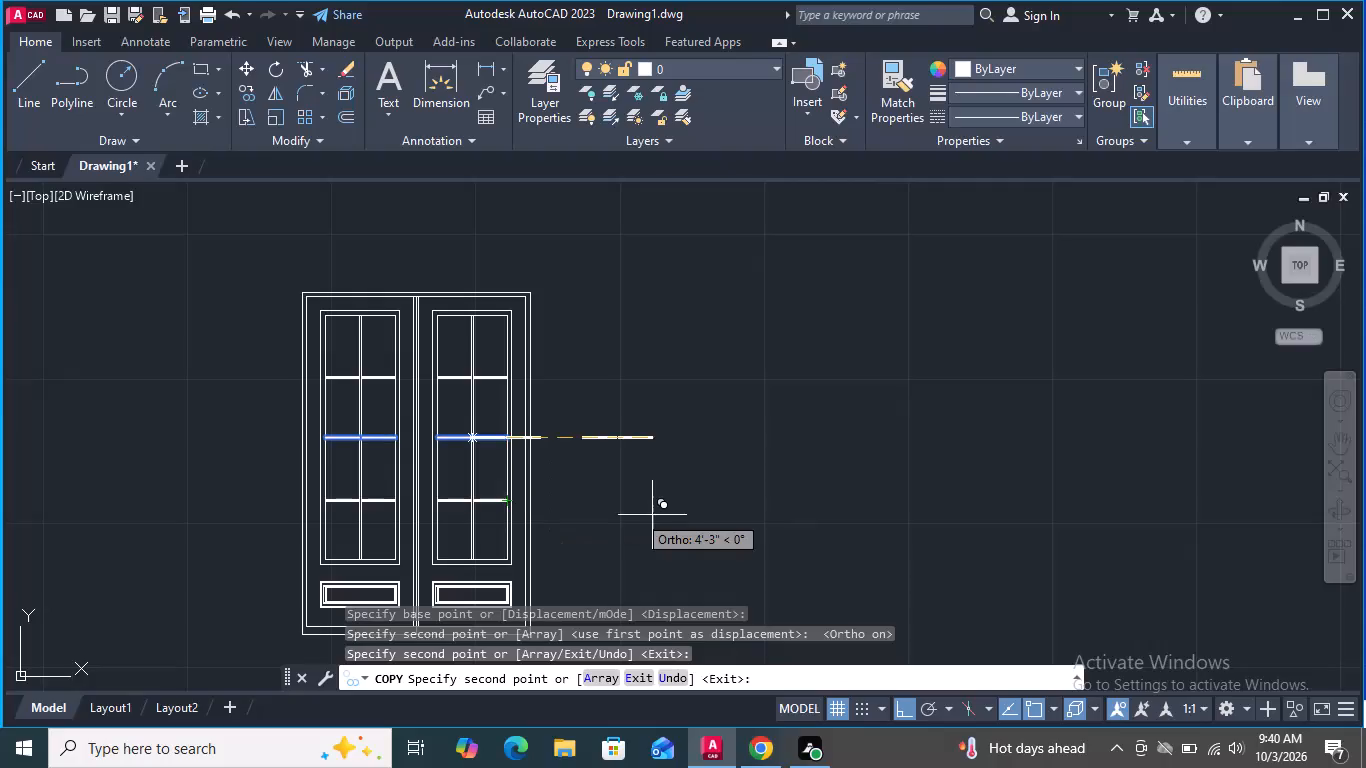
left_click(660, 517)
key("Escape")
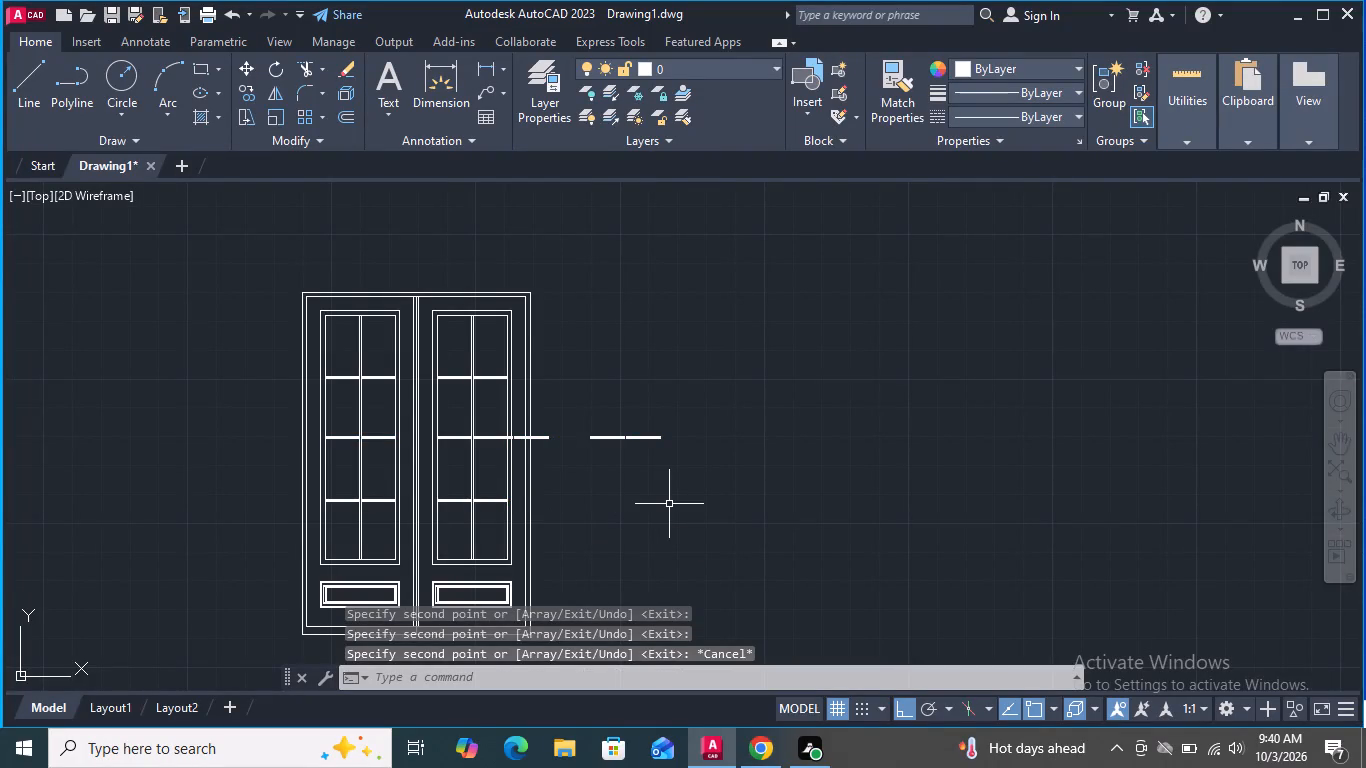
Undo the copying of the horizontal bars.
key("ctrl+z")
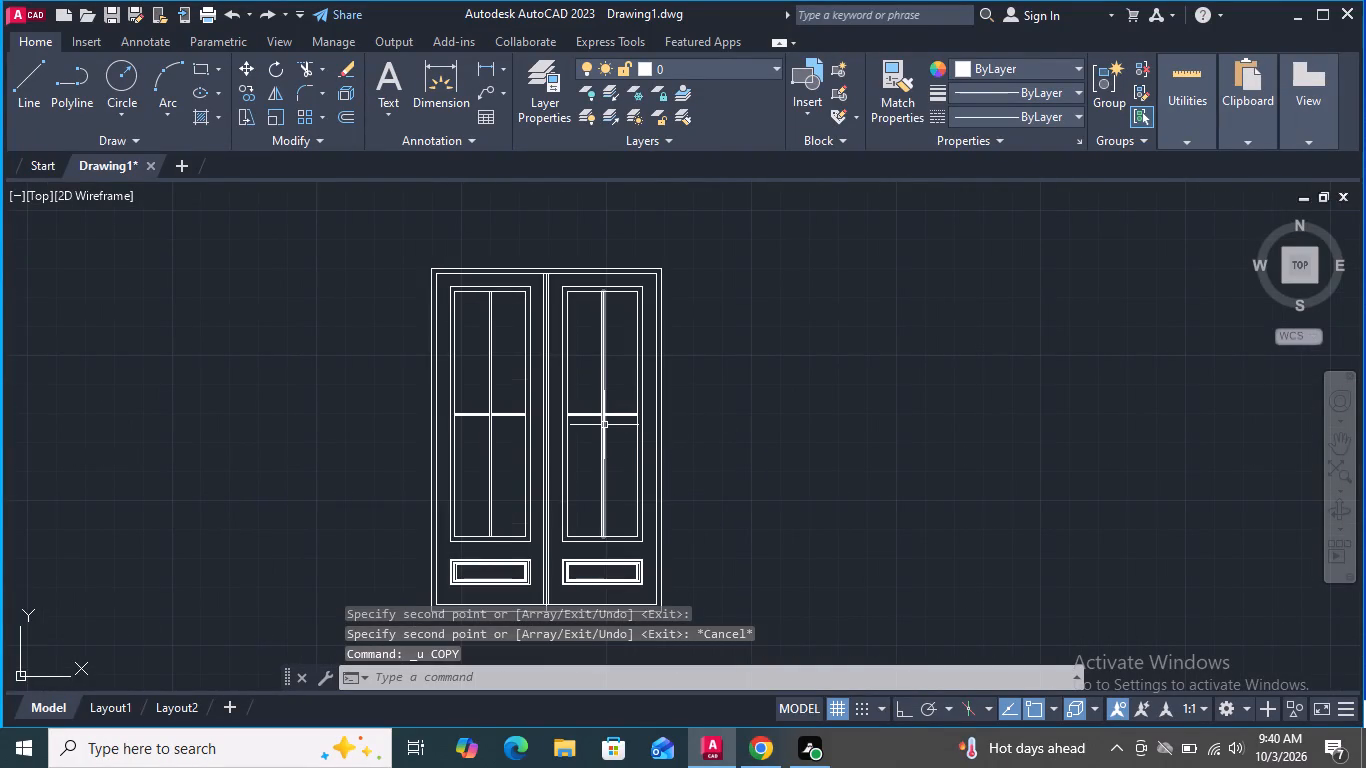
Copy both upper panels' horizontal bars from the right bar's middle line endpoint, with Ortho on, placing one set above and one below.
scroll(602, 431, "up", 1)
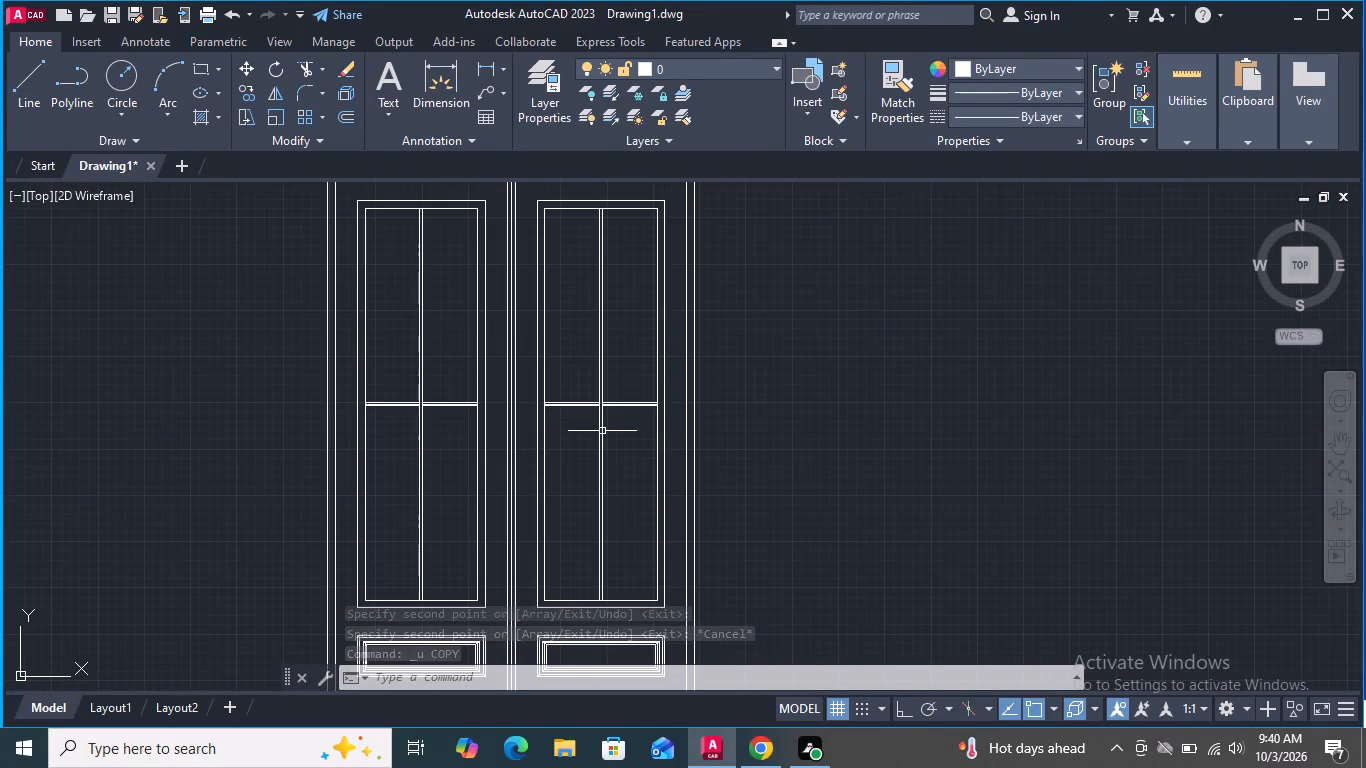
left_click(641, 422)
left_click(631, 386)
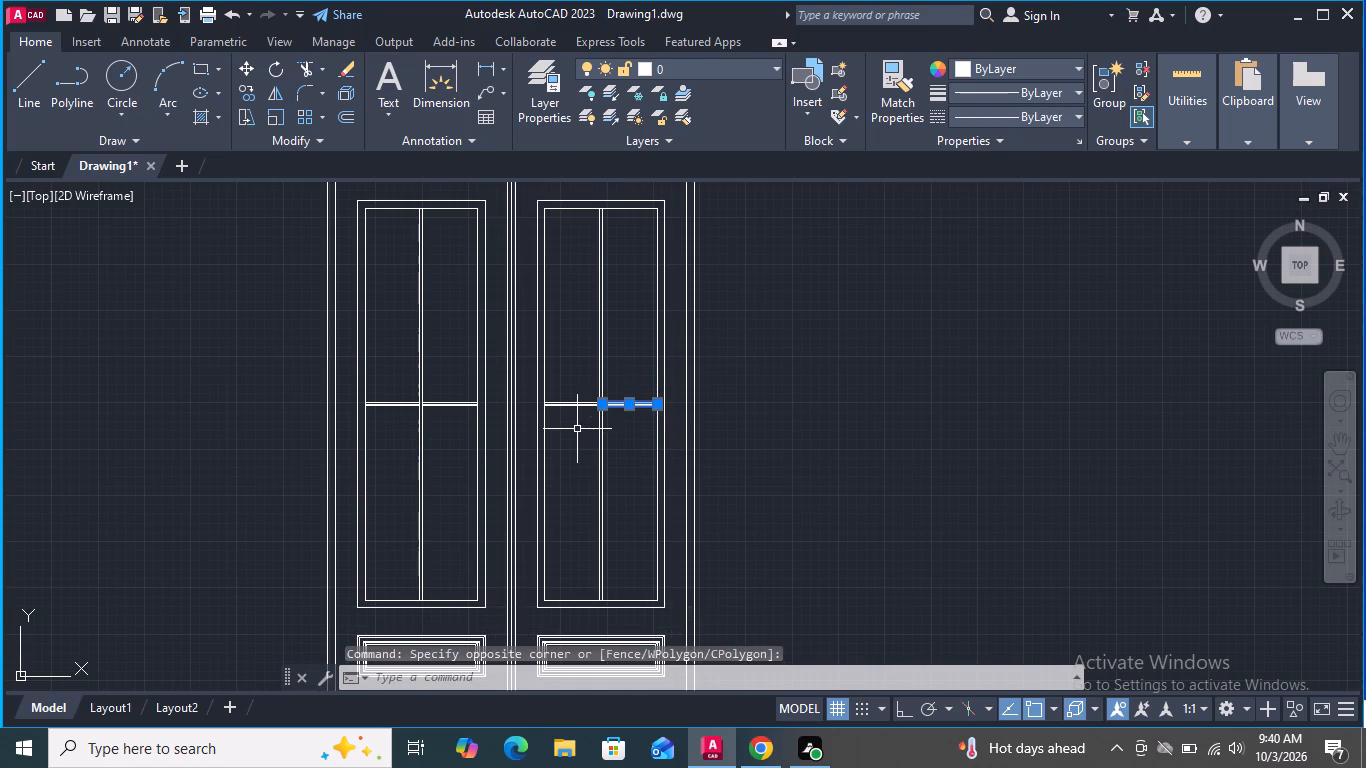
left_click_drag(577, 429, 576, 413)
left_click(572, 374)
left_click_drag(458, 426, 458, 407)
left_click(451, 361)
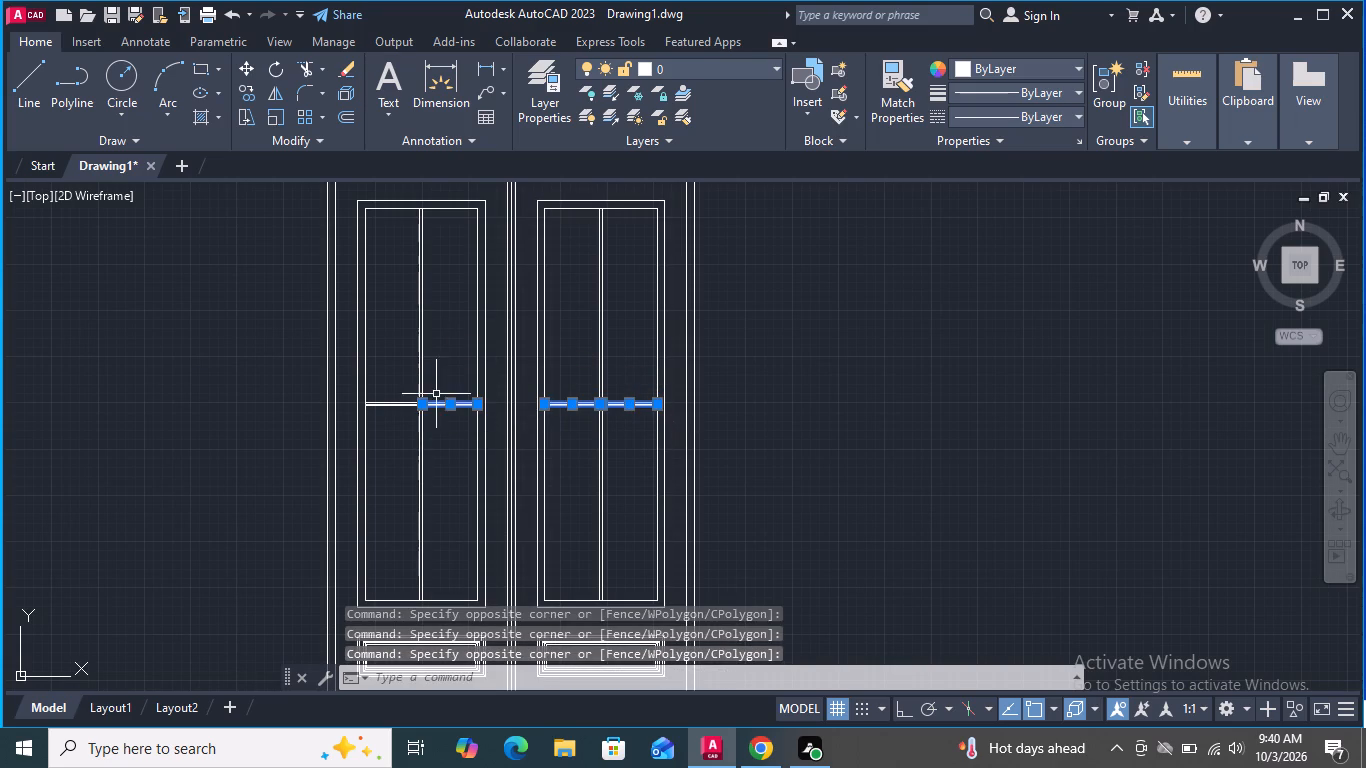
left_click_drag(406, 430, 403, 417)
left_click(393, 359)
key("c")
key("o")
key("Return")
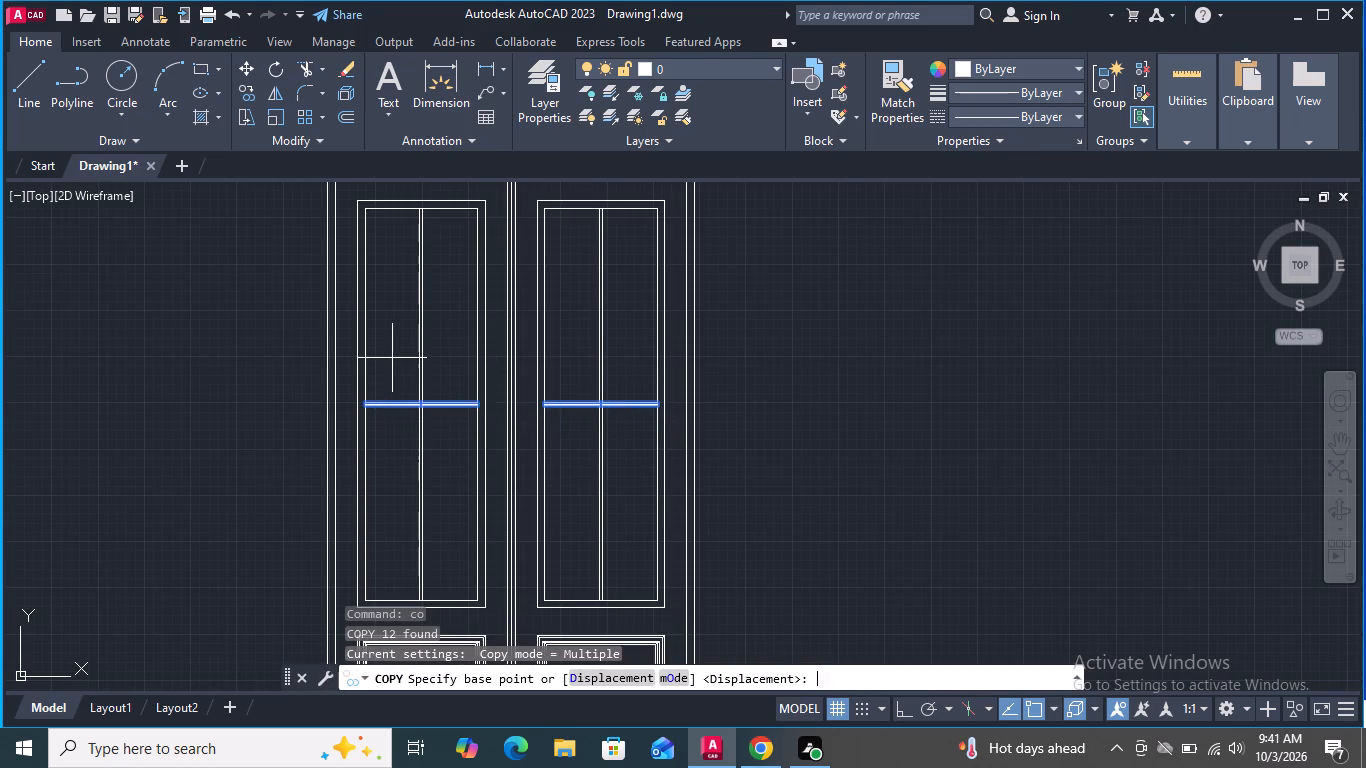
scroll(633, 417, "up", 3)
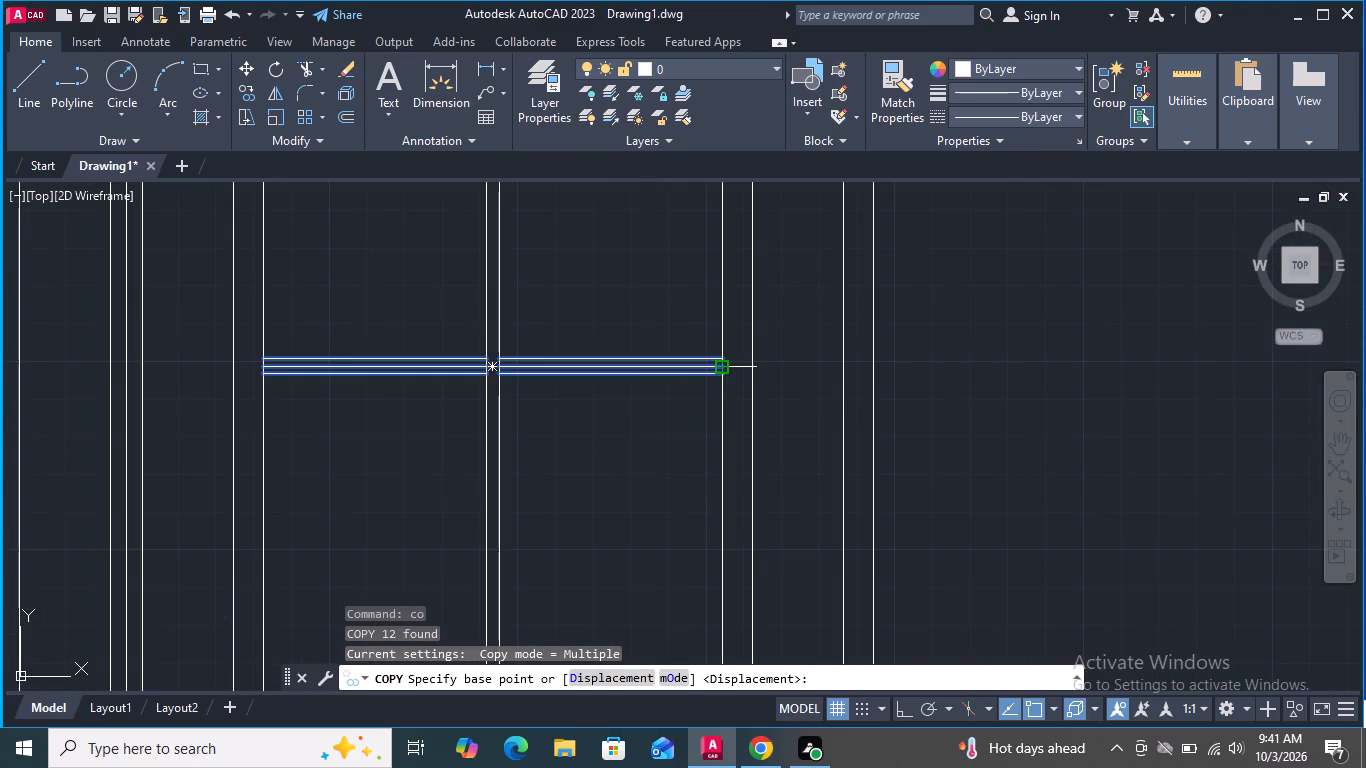
left_click(720, 369)
scroll(719, 406, "down", 3)
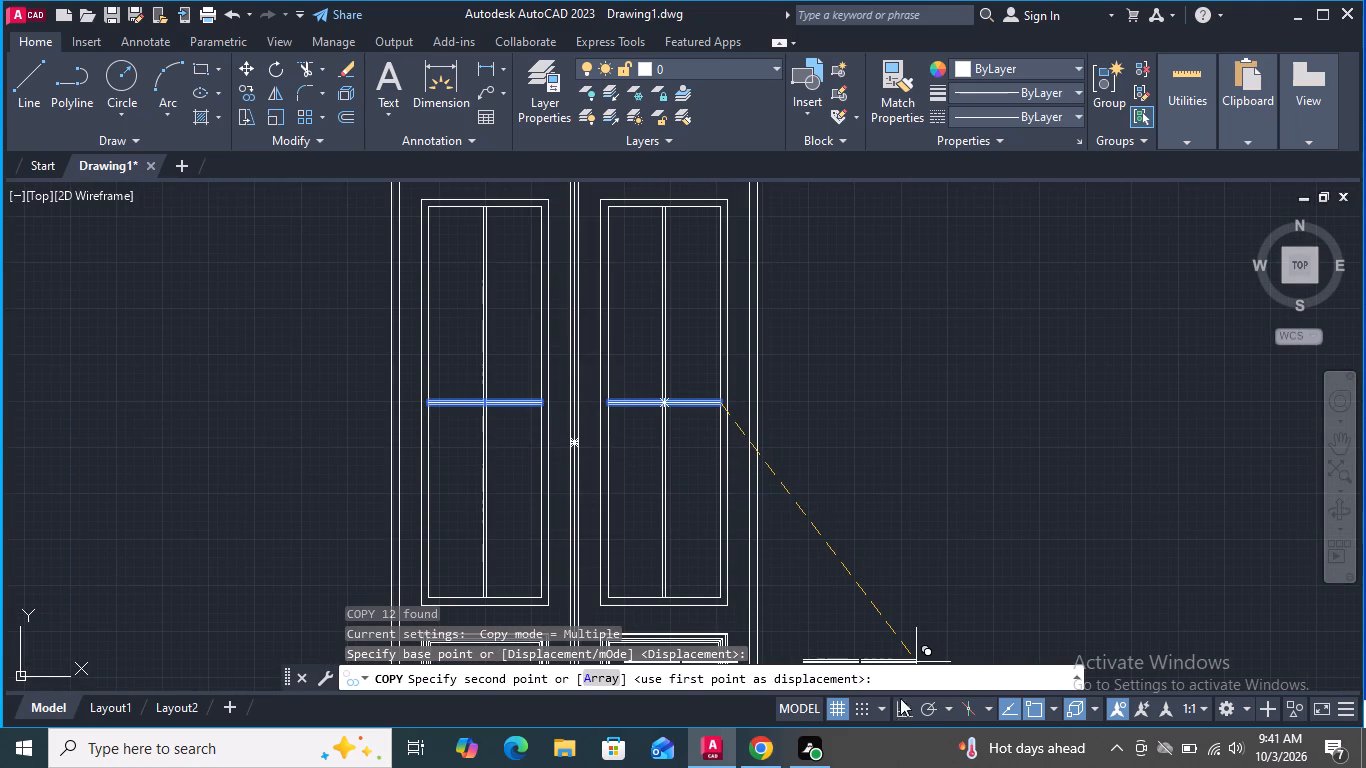
left_click(904, 701)
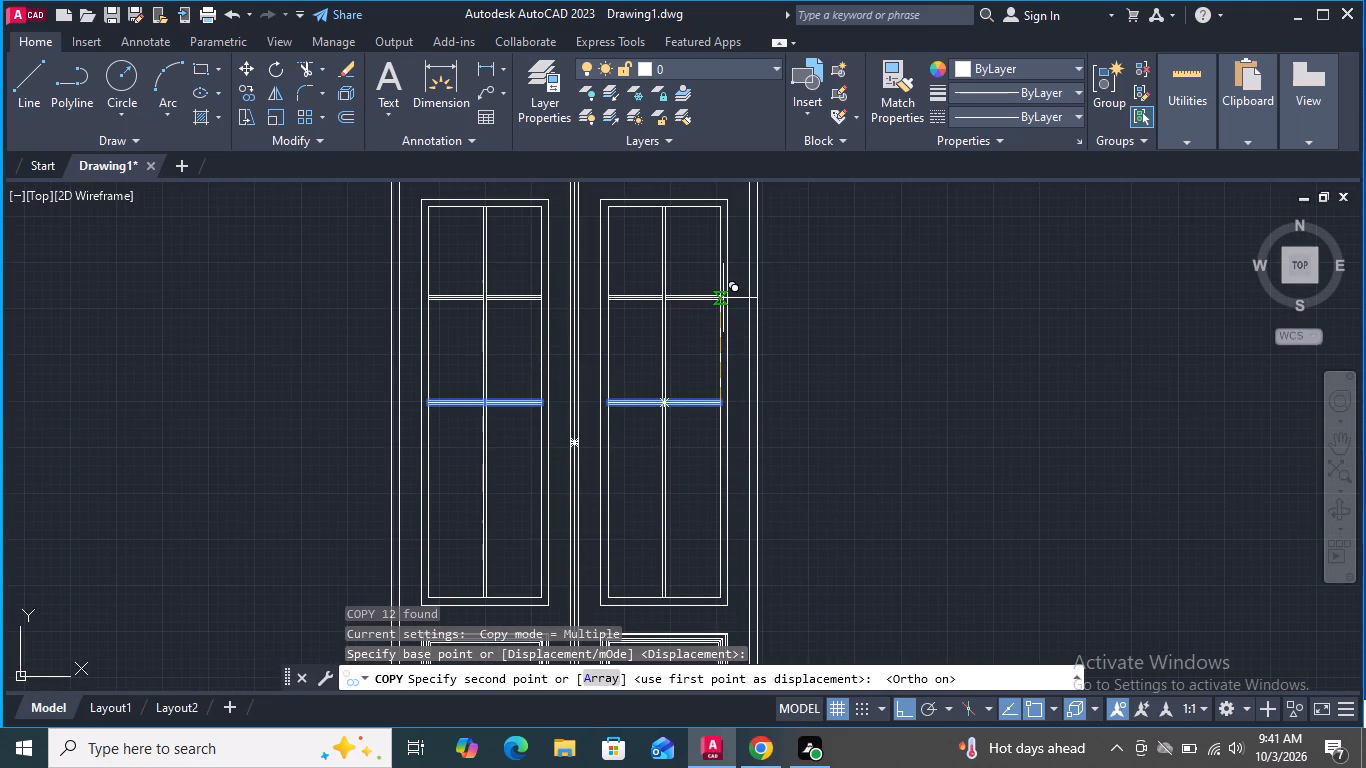
left_click(723, 298)
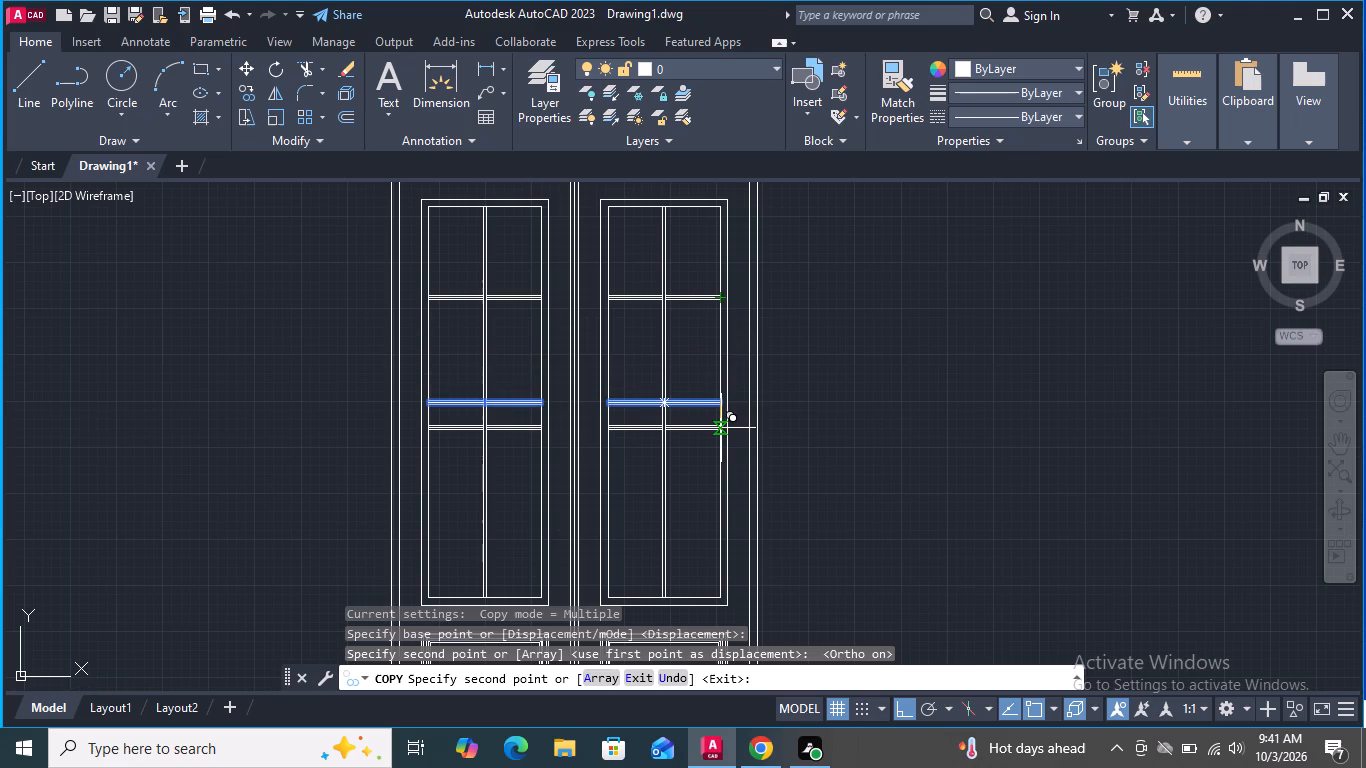
key("ctrl+z")
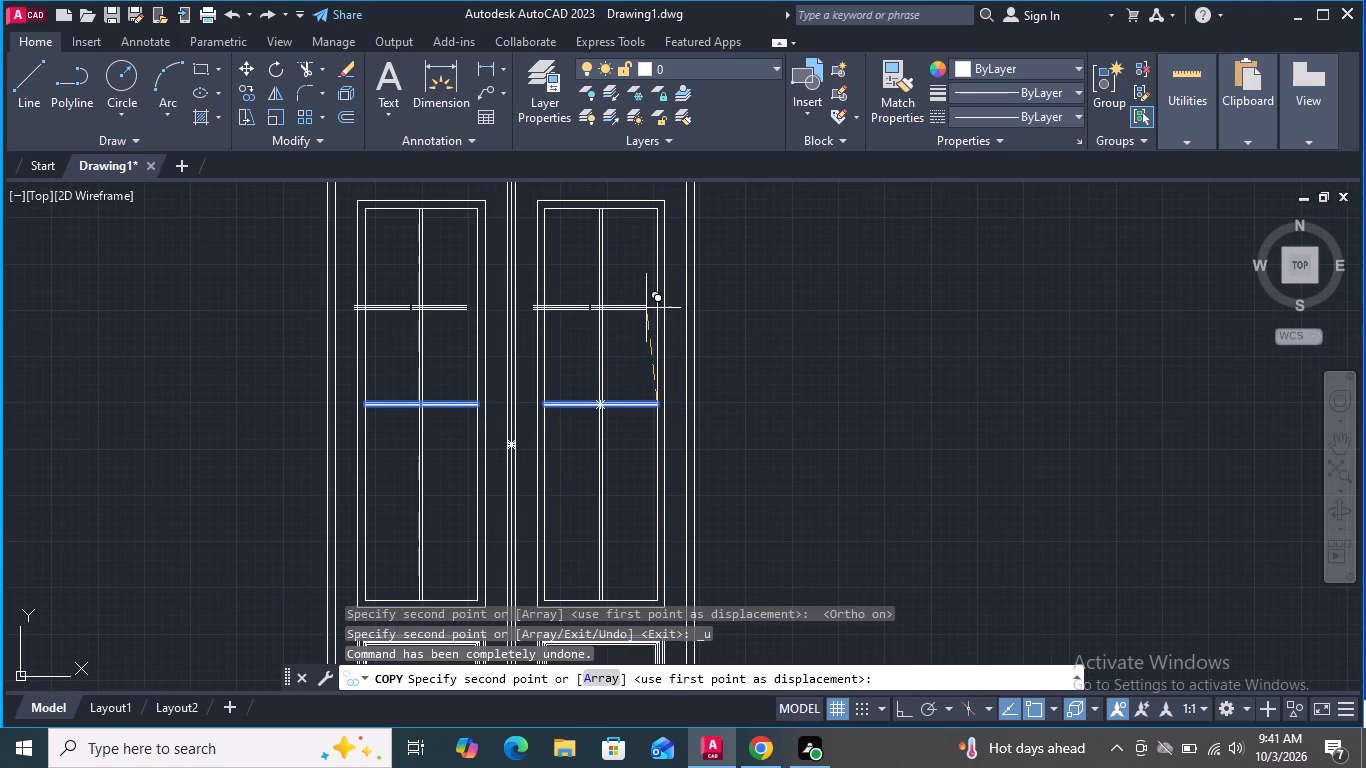
left_click(900, 710)
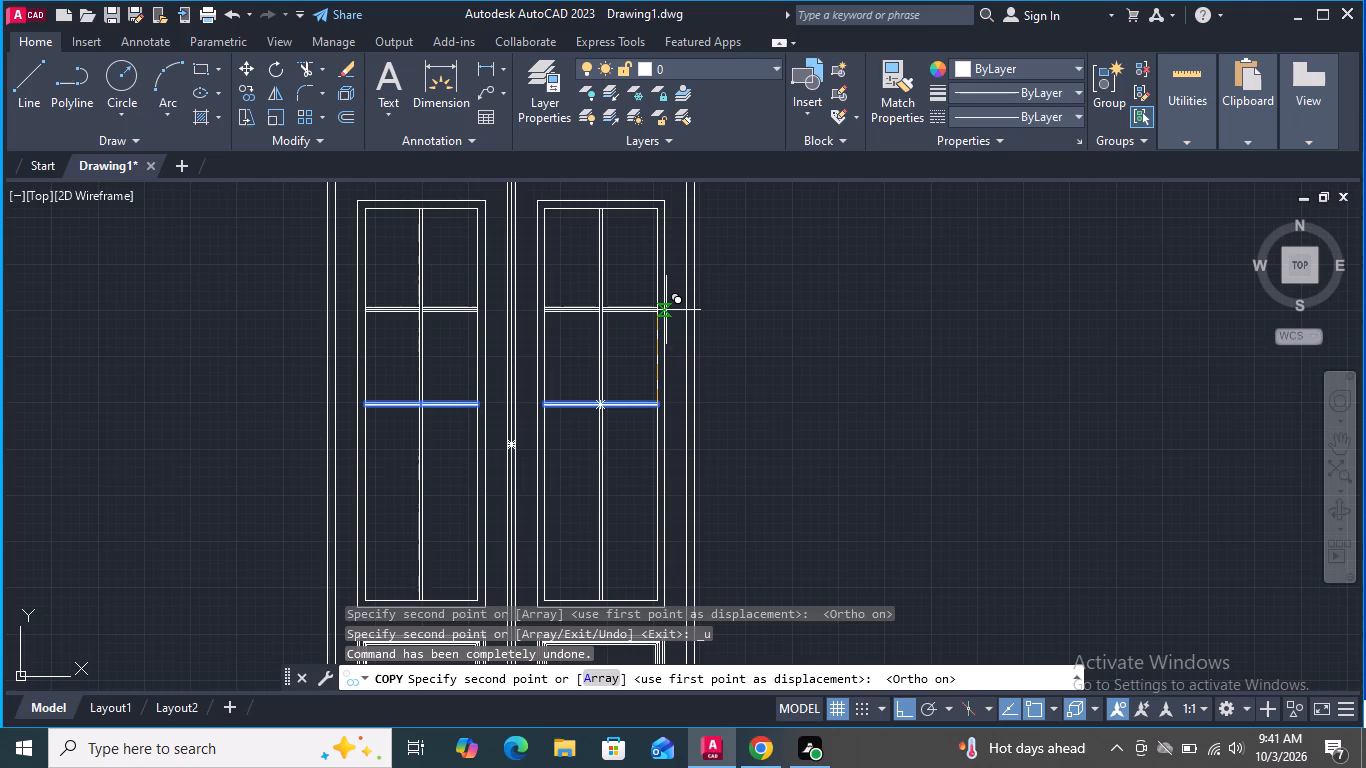
left_click(666, 310)
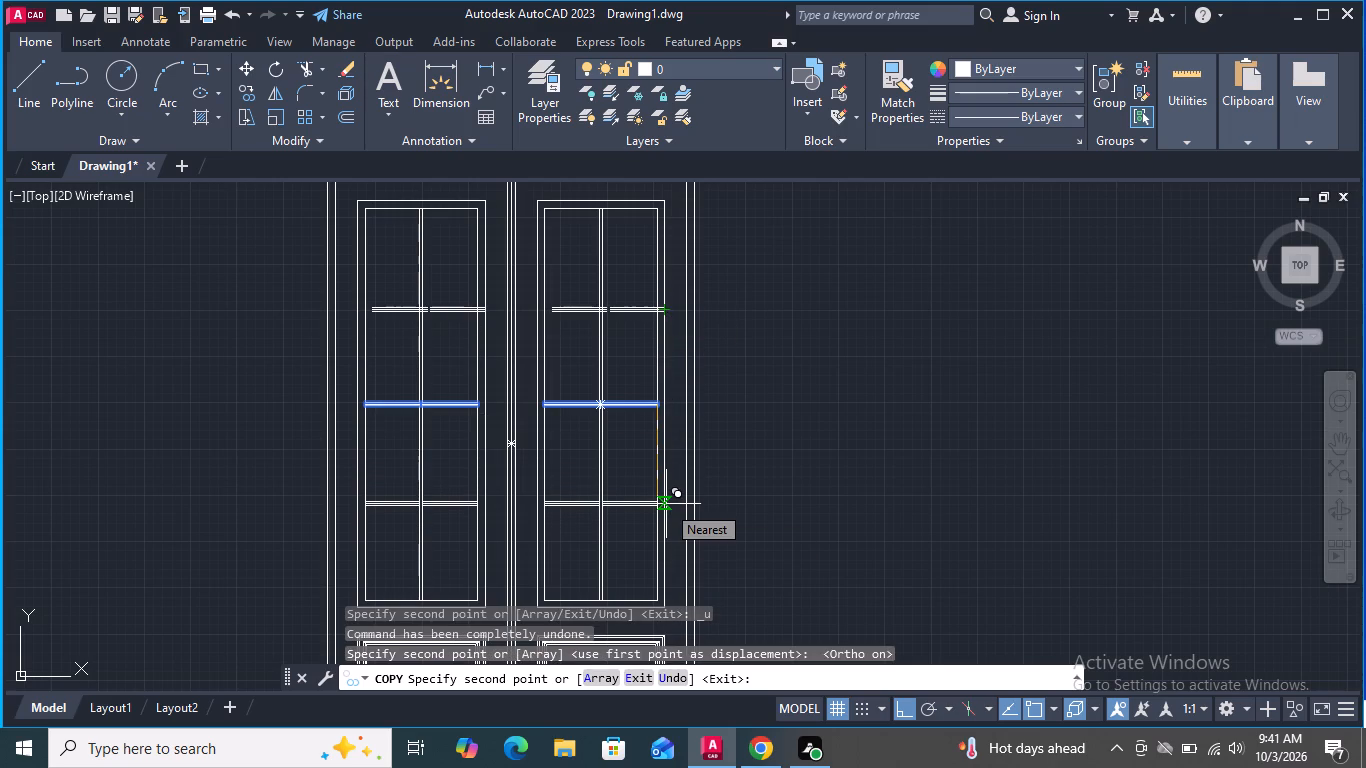
left_click(666, 504)
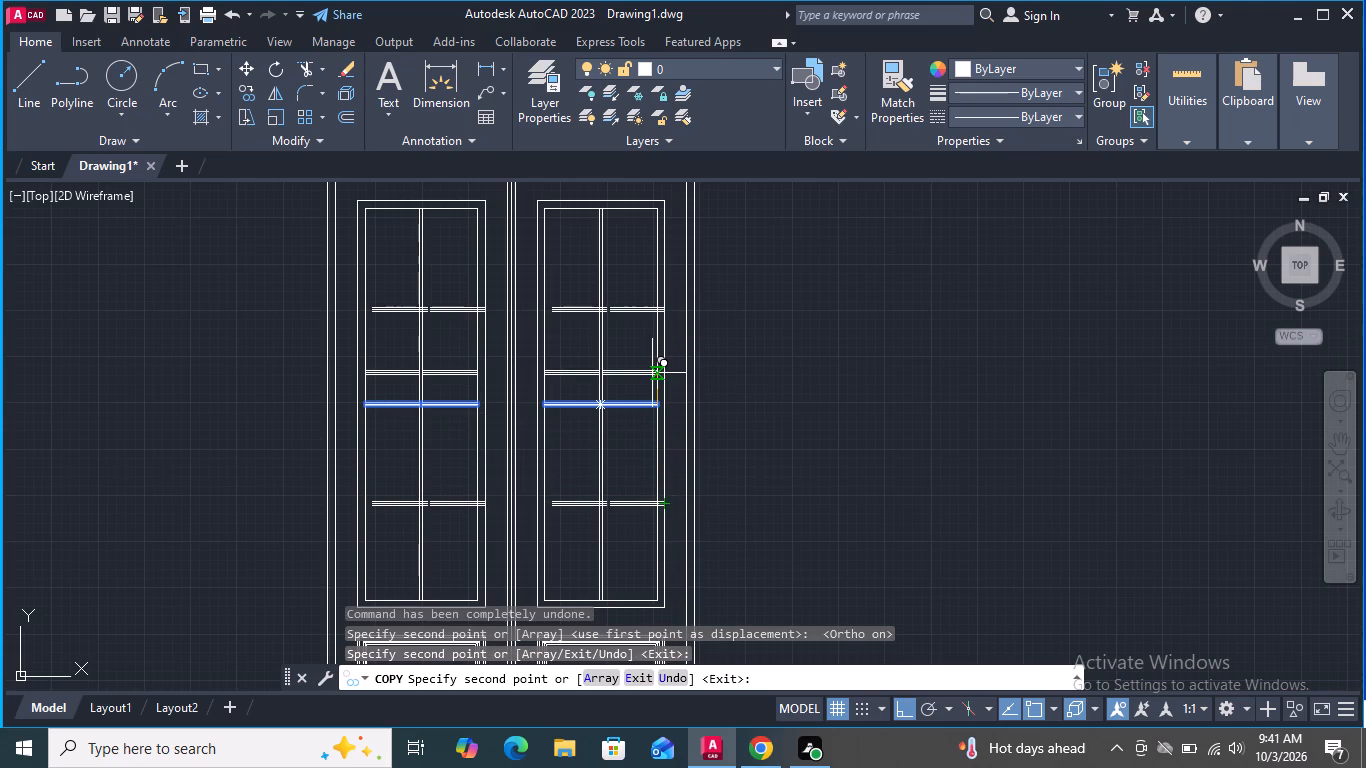
key("Escape")
Move the right upper panel's lower copied bars horizontally so their middle line's left endpoint meets the panel's inner left border.
scroll(606, 526, "up", 3)
left_click(689, 475)
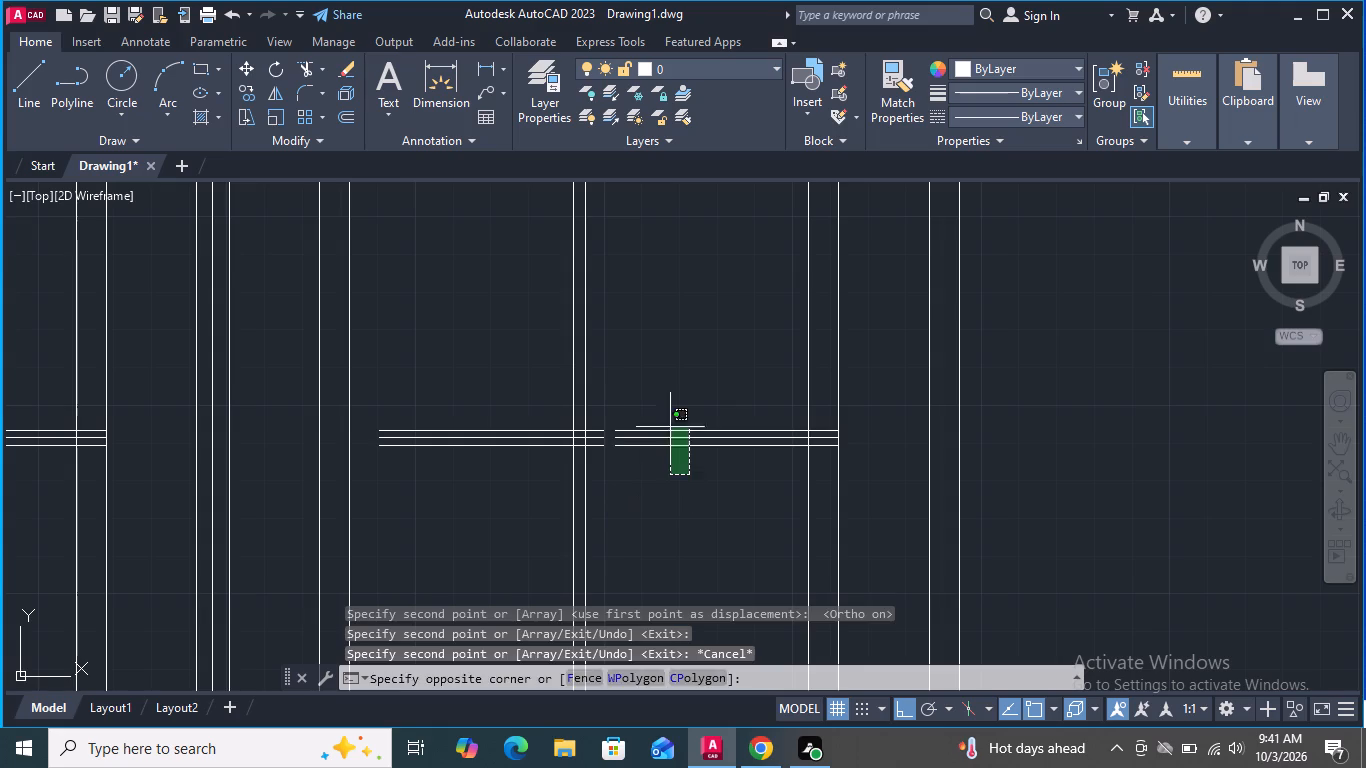
left_click(667, 409)
left_click_drag(456, 496, 454, 442)
left_click(405, 348)
key("m")
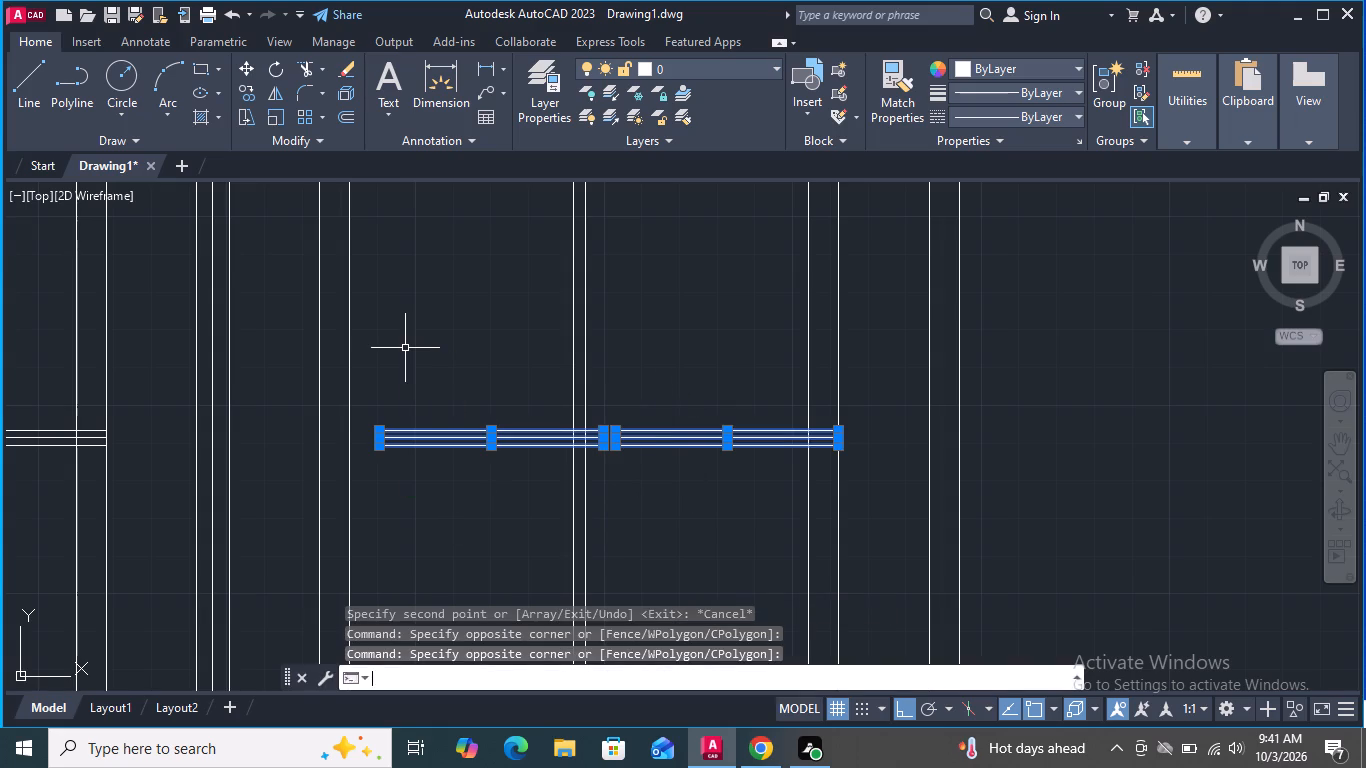
key("Return")
scroll(369, 454, "up", 2)
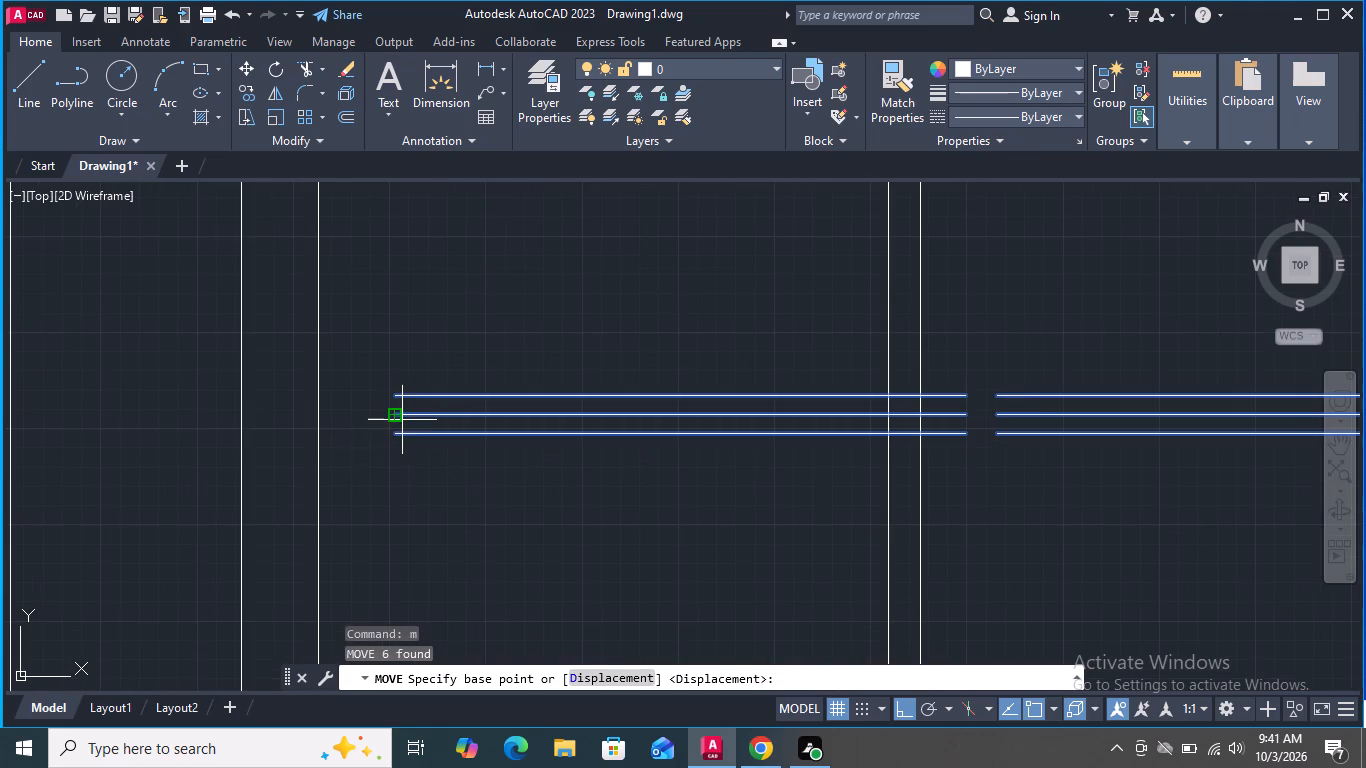
left_click(393, 417)
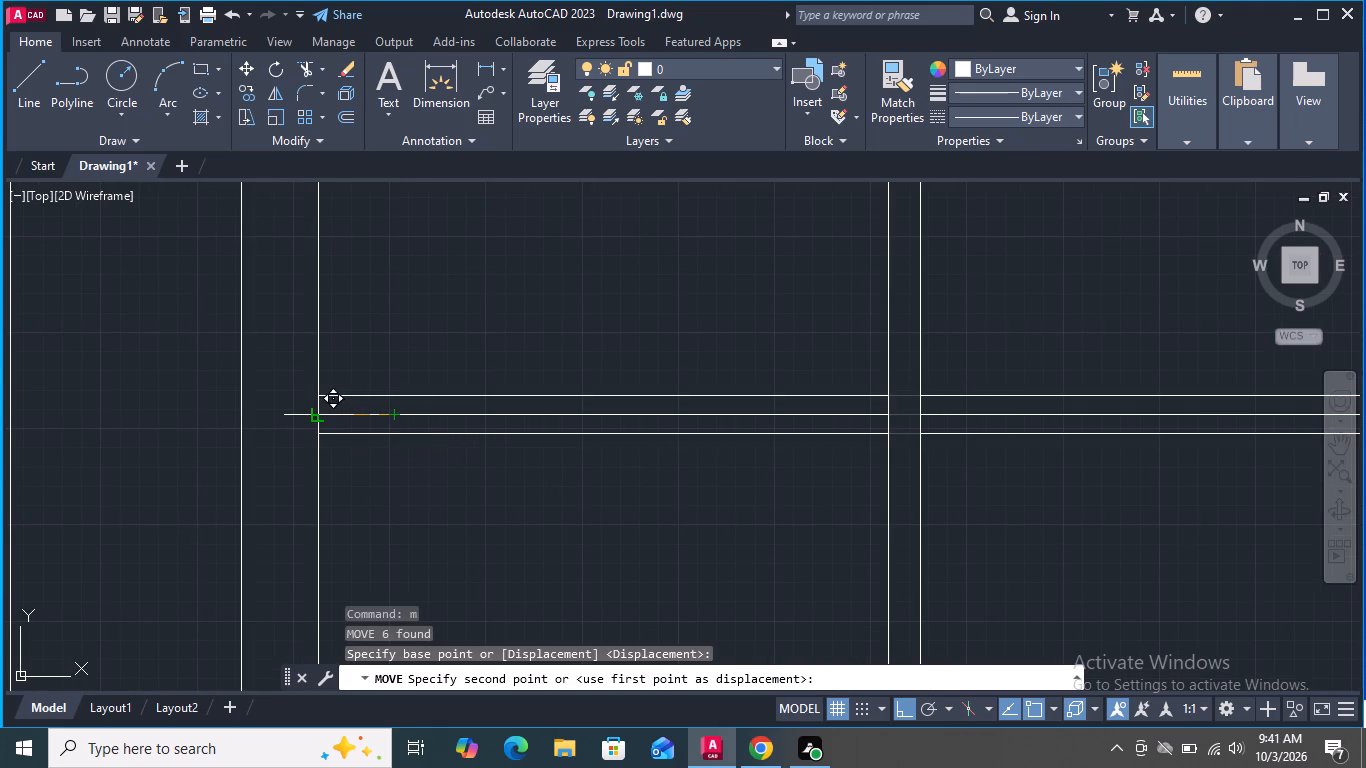
left_click(318, 417)
Move the left panel's lower copied bars and both panels' upper copied bars horizontally together, aligning them with the panels' inner left borders.
scroll(625, 471, "down", 4)
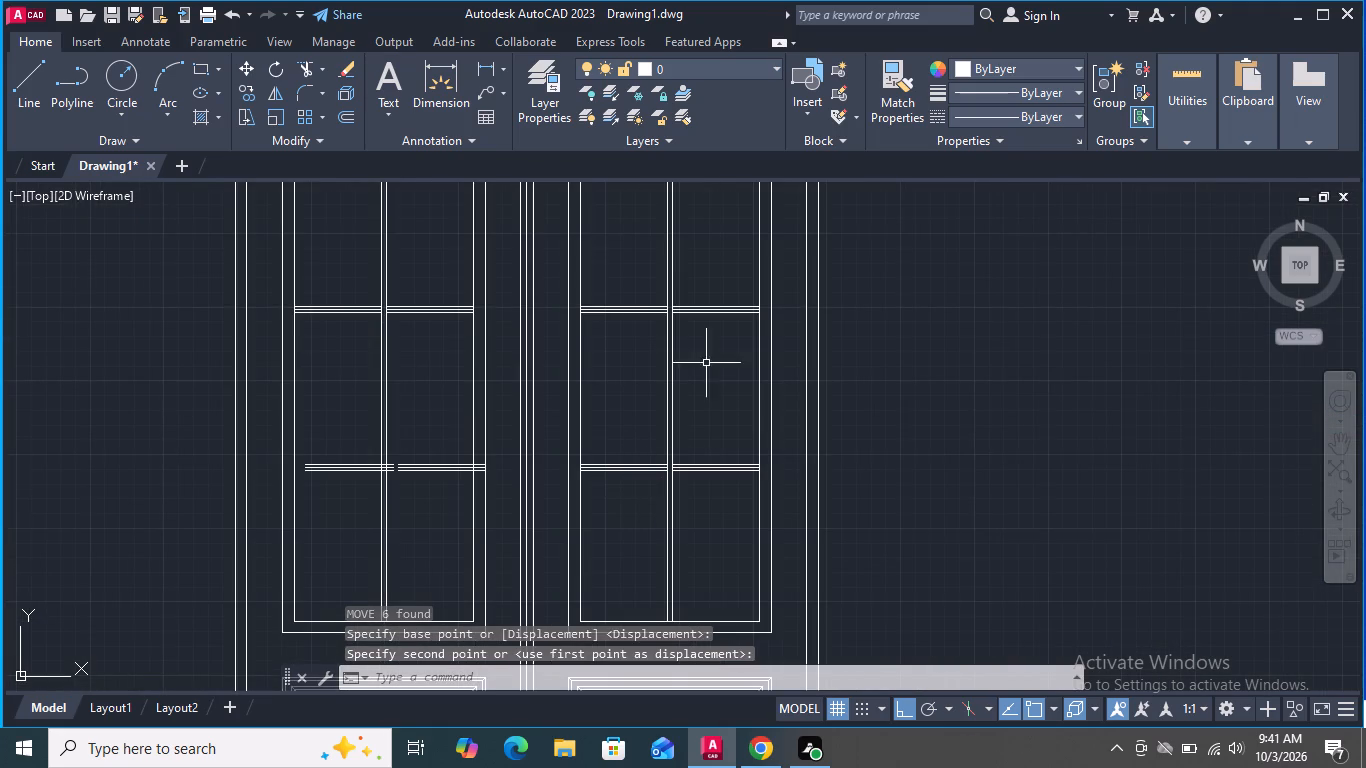
scroll(648, 265, "up", 3)
scroll(795, 343, "down", 3)
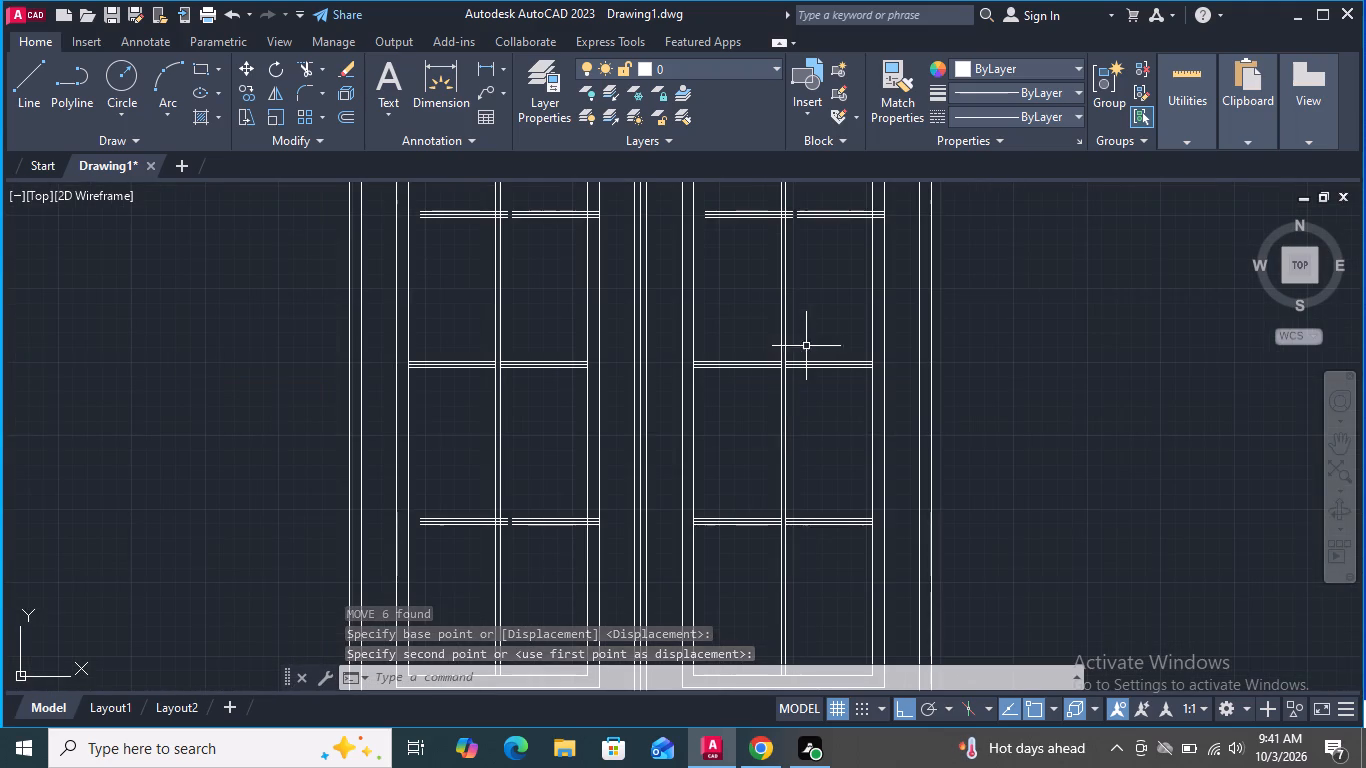
scroll(548, 559, "up", 1)
left_click_drag(560, 555, 560, 538)
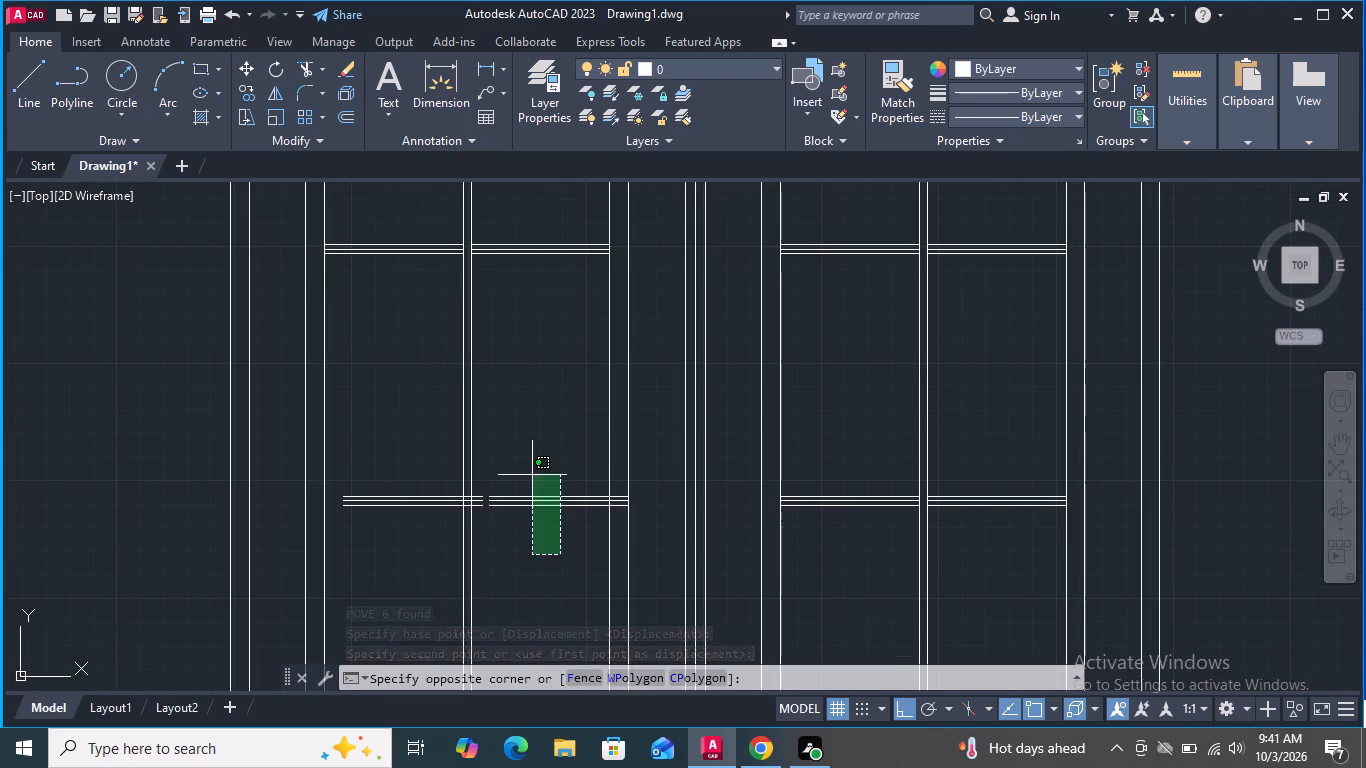
left_click(532, 471)
left_click_drag(419, 533, 429, 514)
left_click(417, 473)
scroll(439, 541, "down", 3)
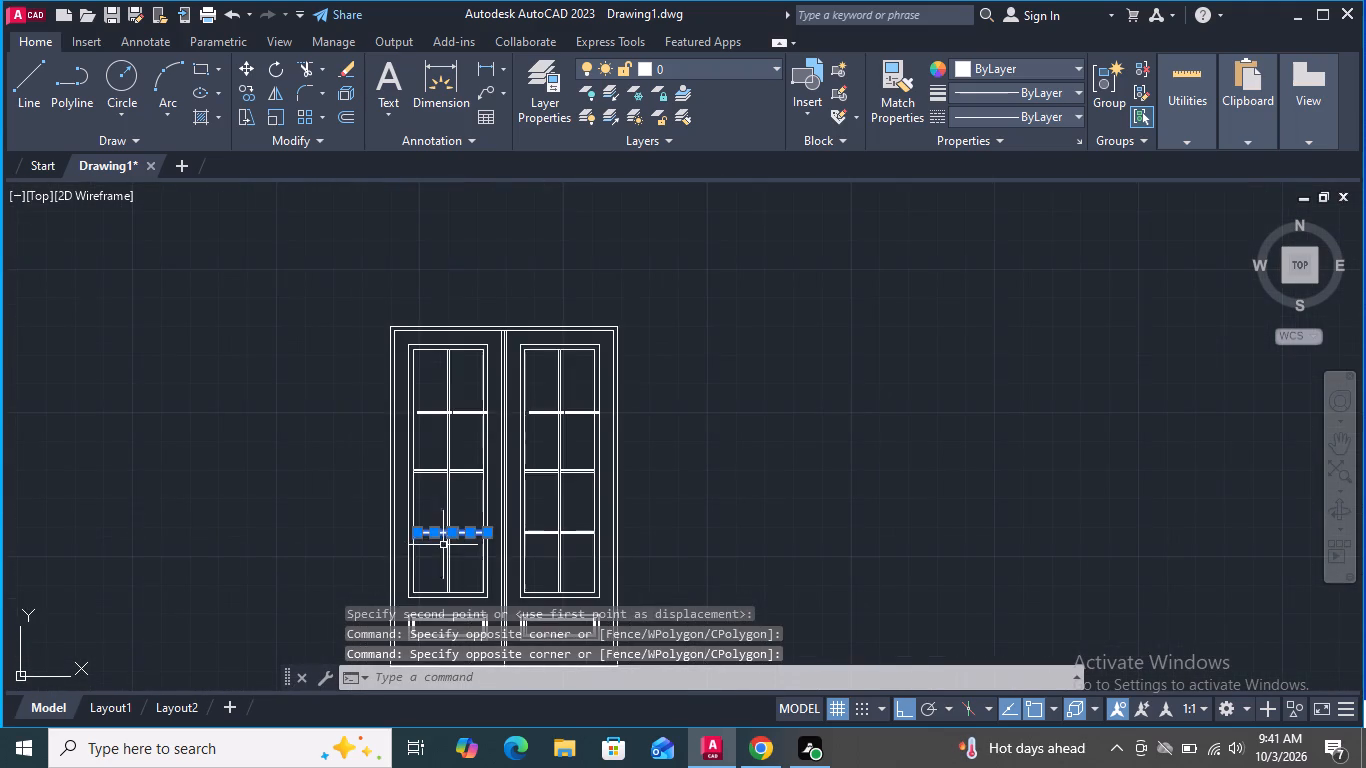
scroll(453, 384, "up", 4)
scroll(571, 382, "down", 1)
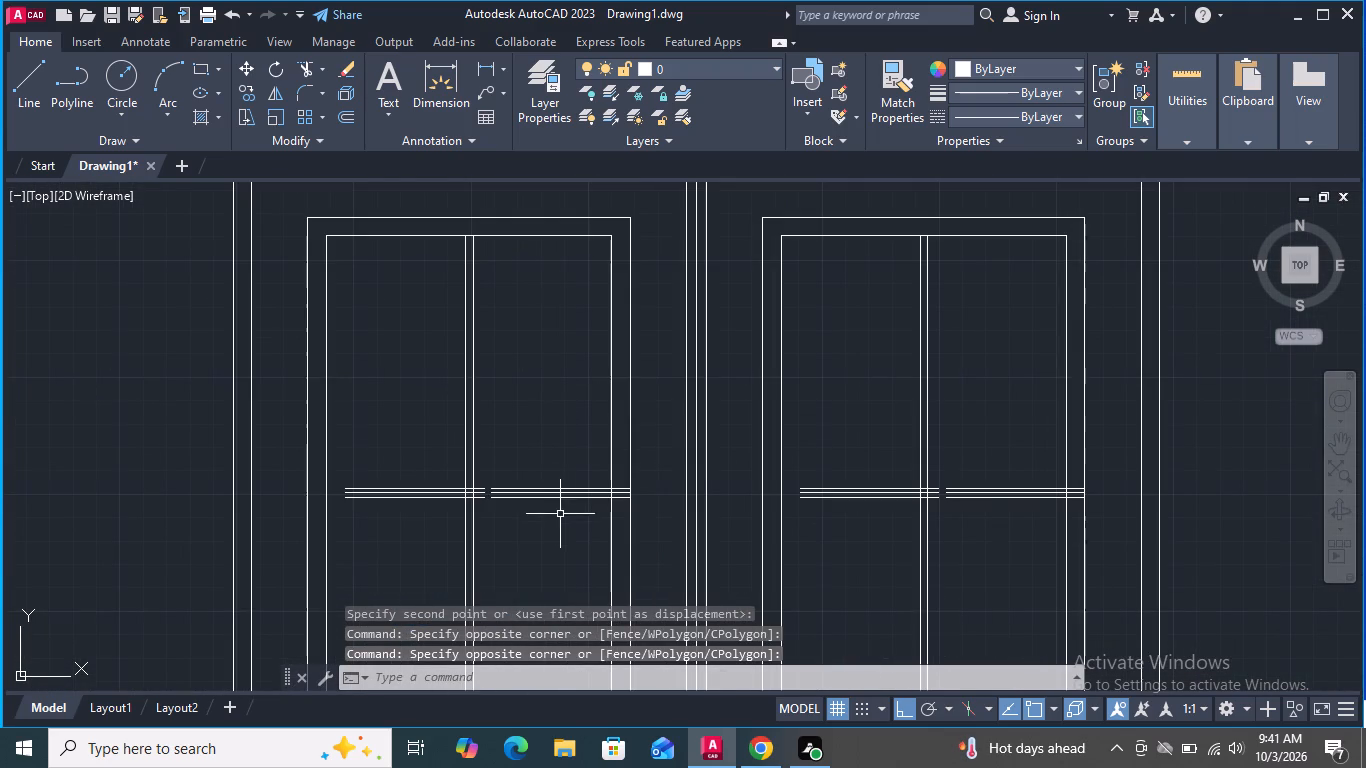
left_click_drag(561, 514, 561, 495)
left_click(544, 462)
left_click_drag(421, 530, 416, 487)
left_click(402, 466)
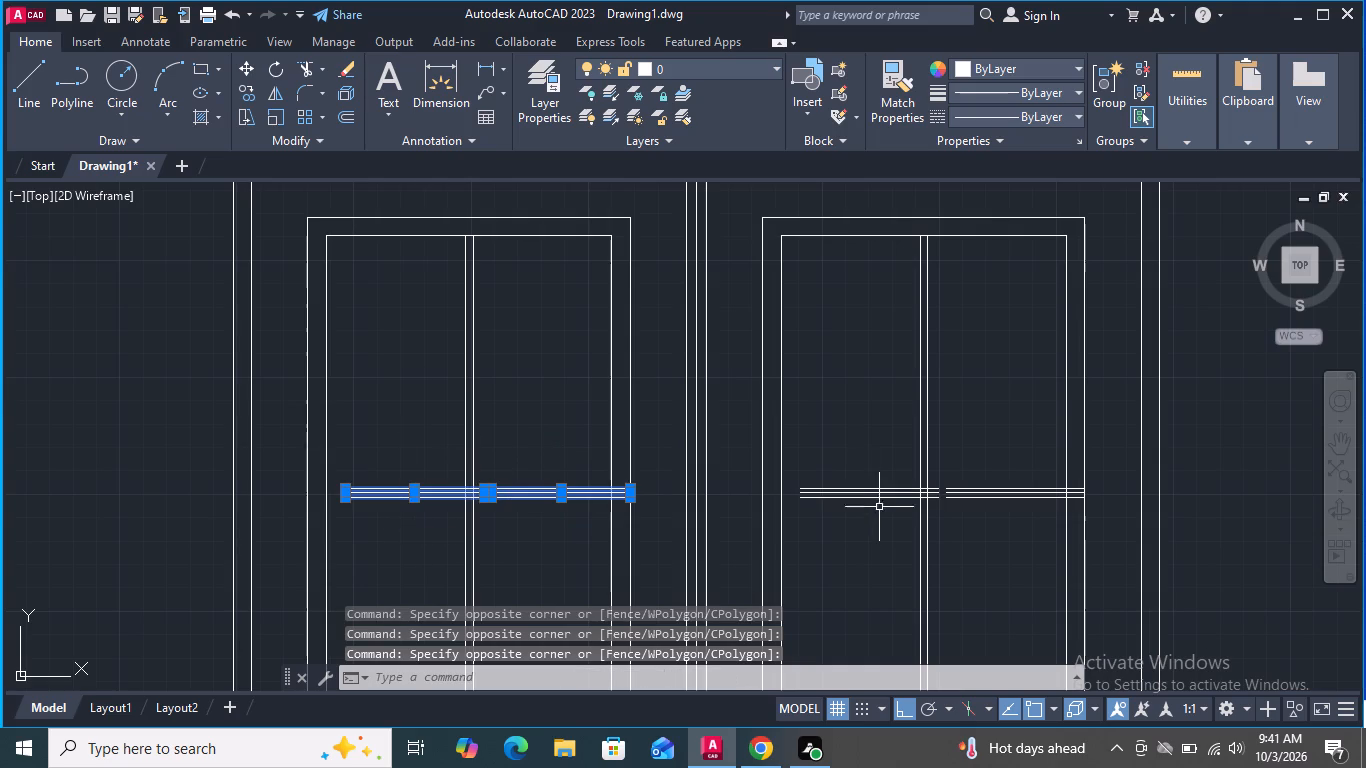
left_click_drag(875, 524, 876, 507)
left_click(851, 459)
left_click(978, 513)
left_click(979, 470)
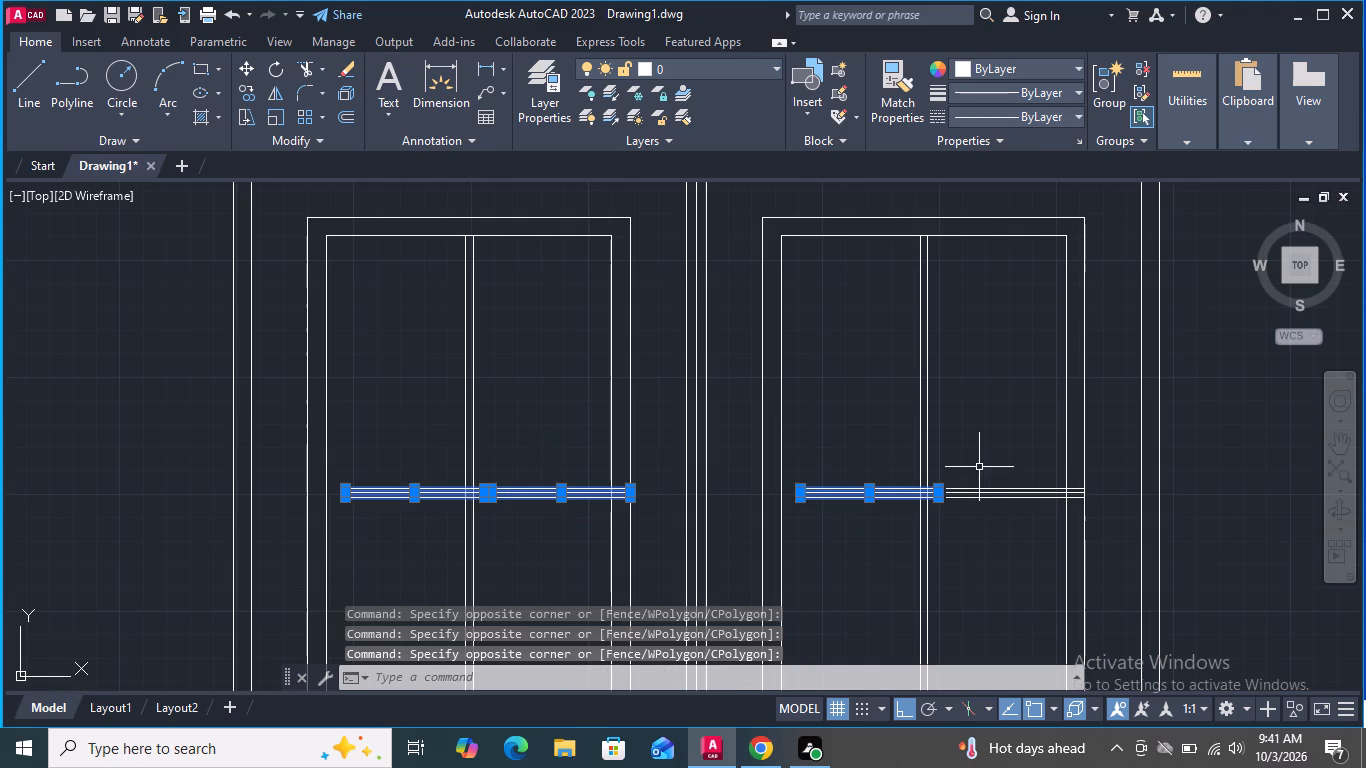
left_click(1021, 528)
left_click(997, 457)
key("m")
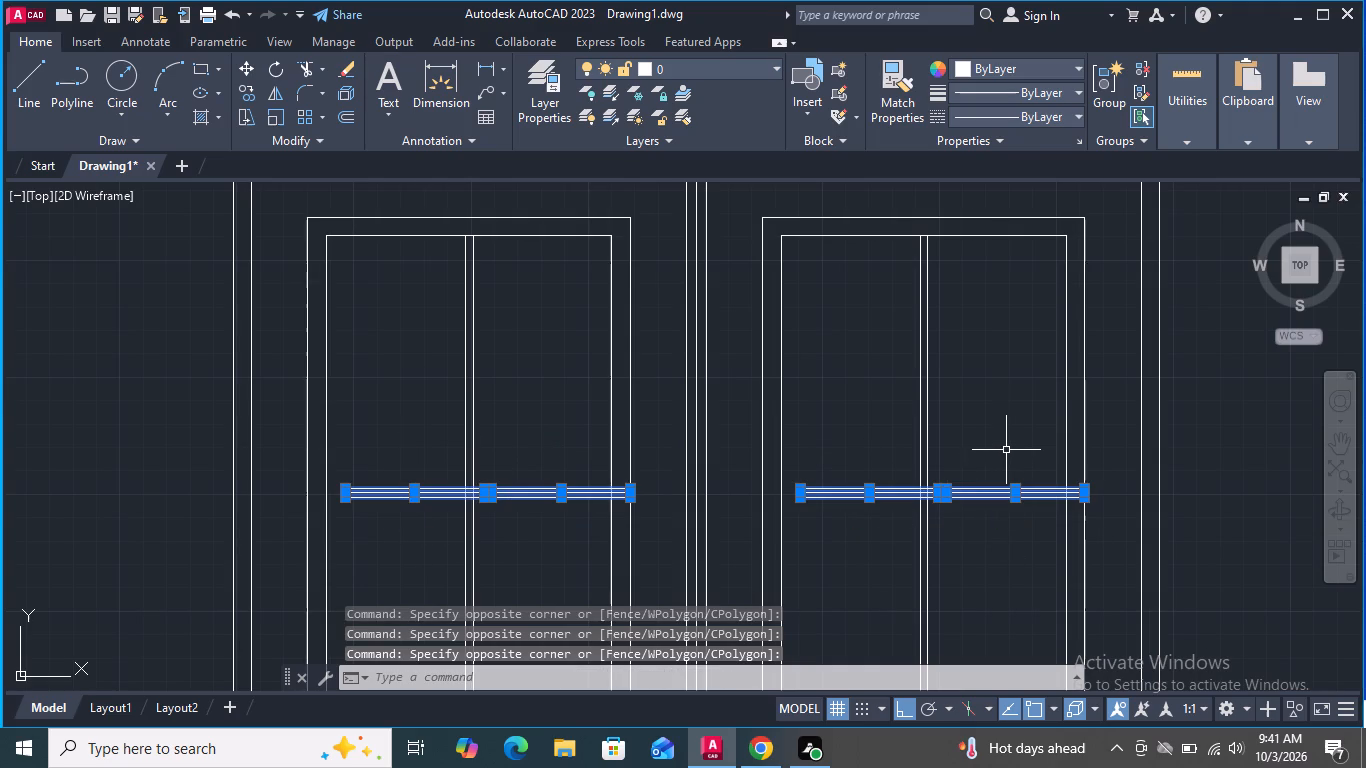
key("Return")
scroll(817, 512, "up", 3)
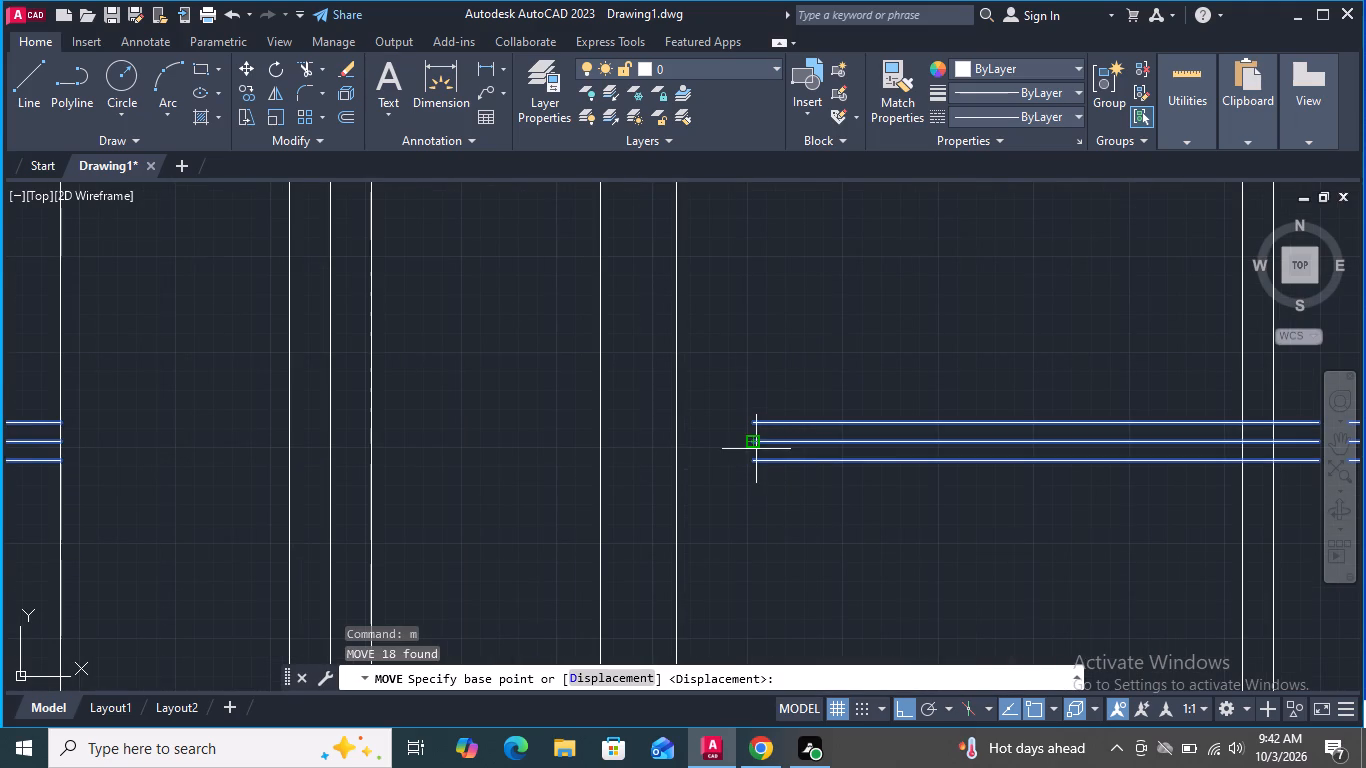
left_click(754, 446)
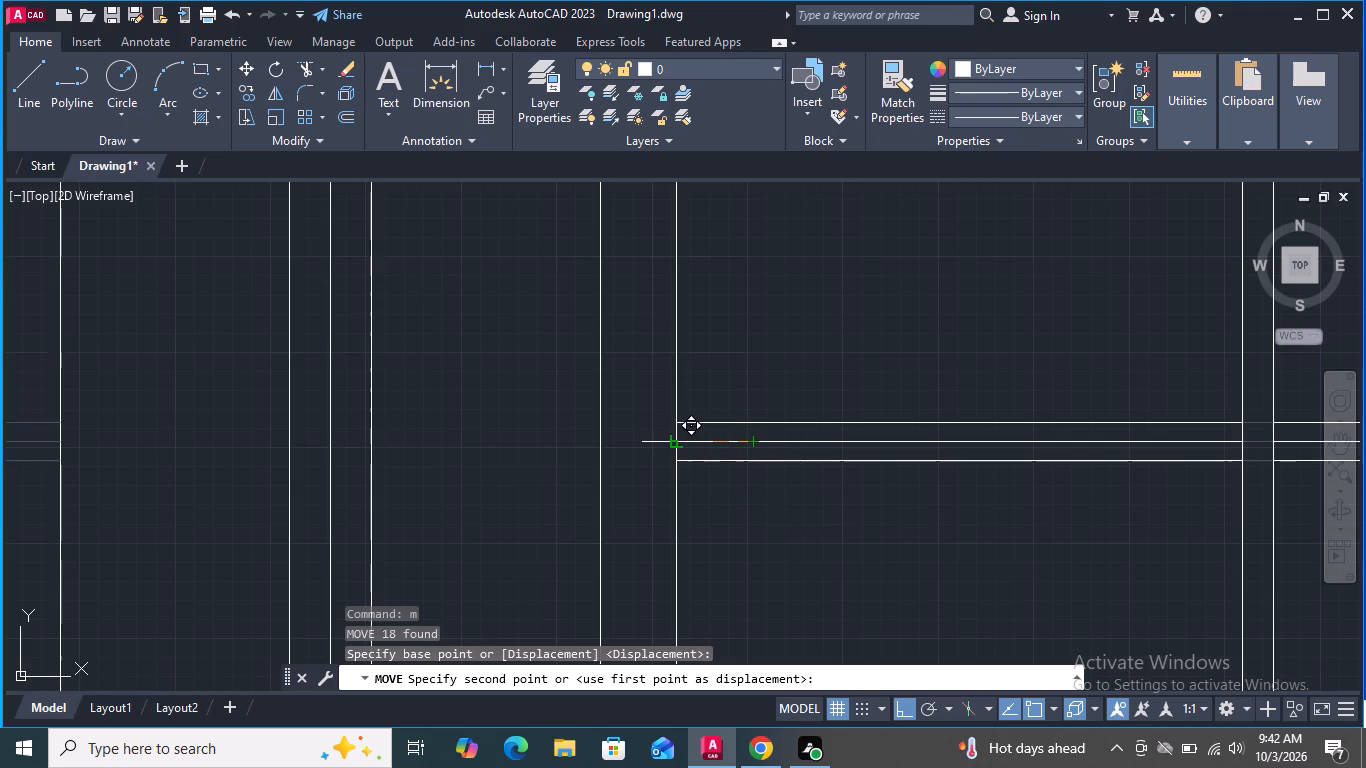
left_click(675, 446)
scroll(878, 379, "down", 4)
left_click(878, 379)
key("Escape")
Draw a handle circle of about 1 inch radius on the left leaf between its upper panel and the centre lines, just above the lowest horizontal bars.
scroll(848, 289, "down", 1)
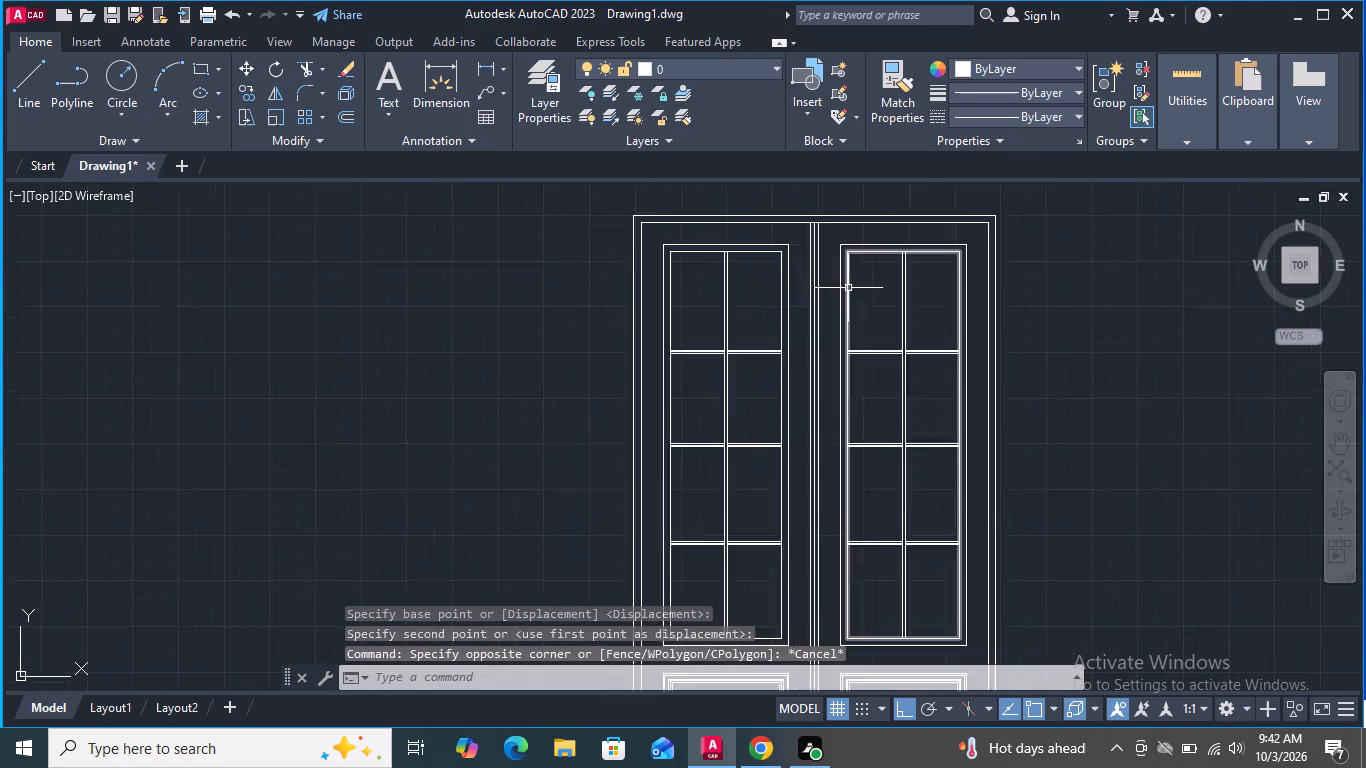
scroll(848, 288, "down", 1)
middle_click_drag(997, 443, 841, 435)
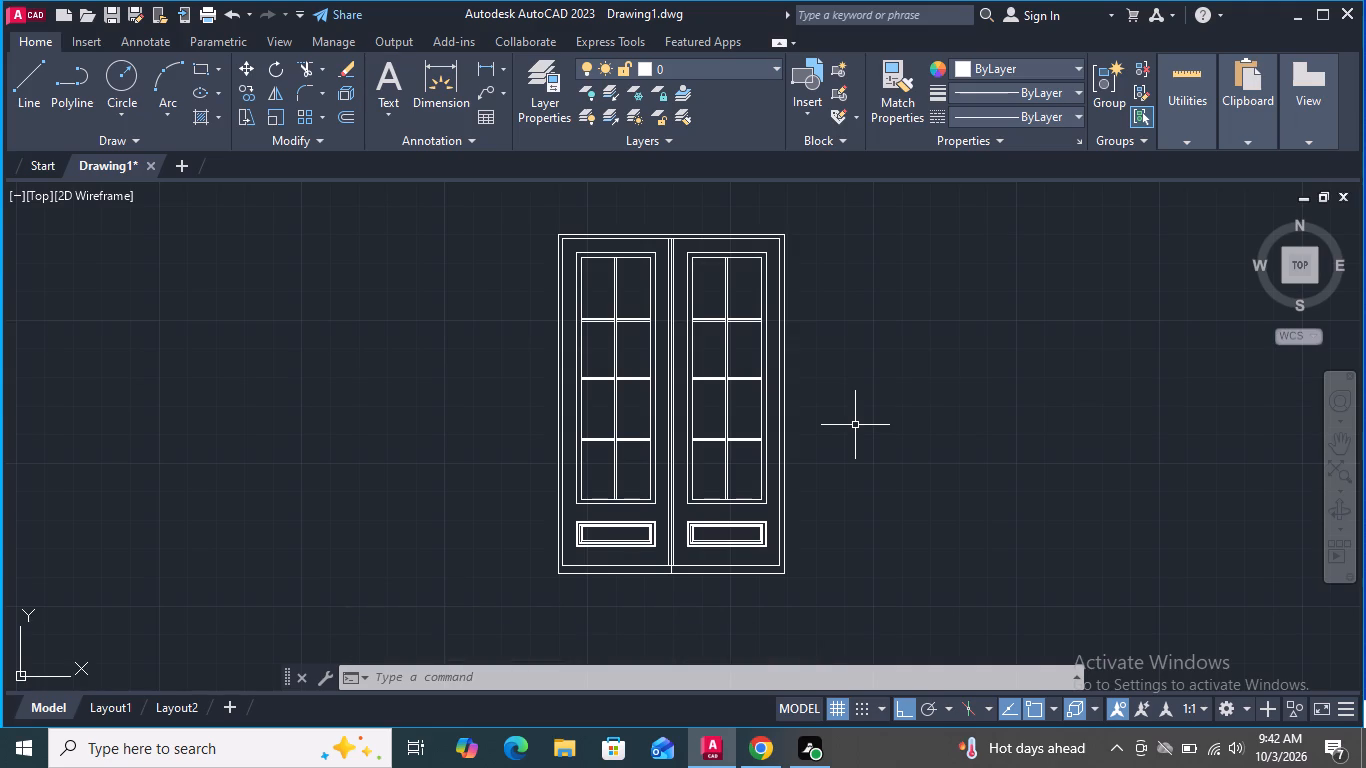
scroll(725, 396, "down", 2)
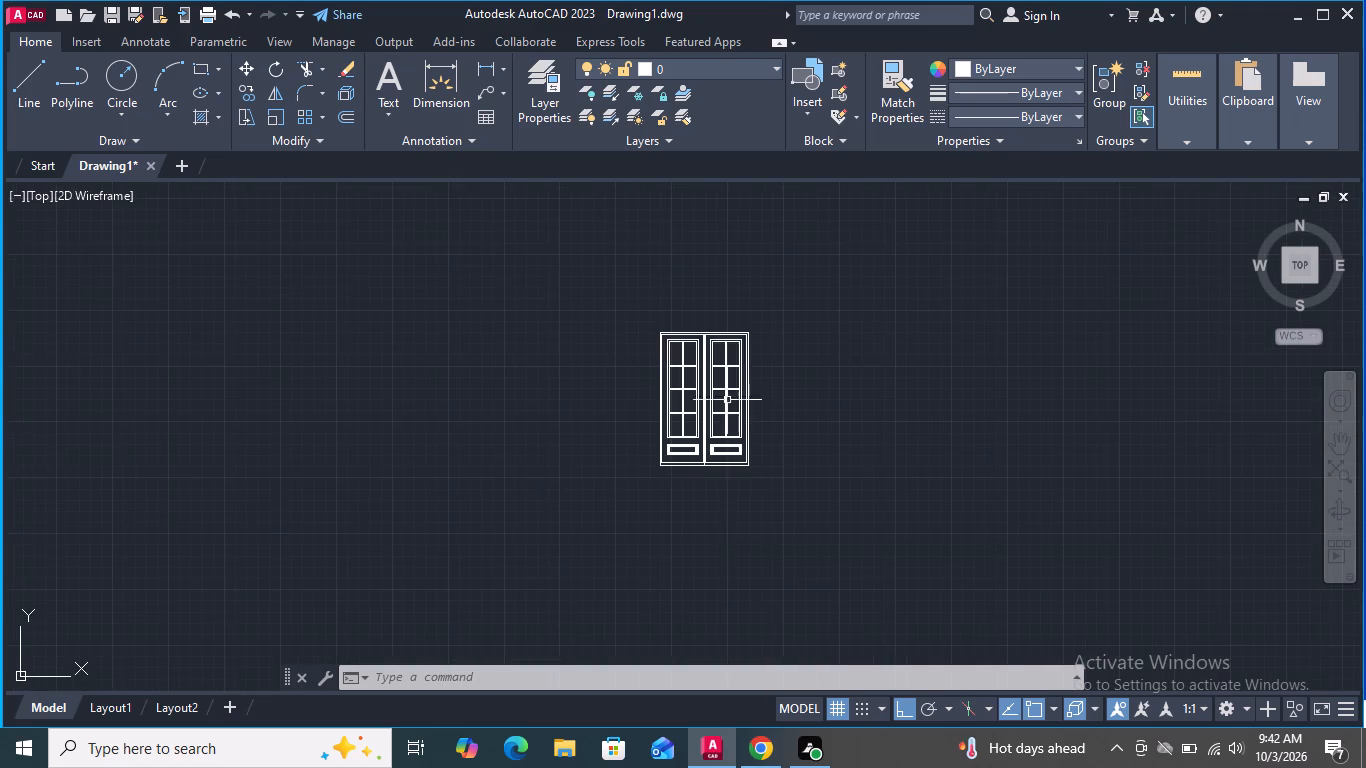
scroll(729, 411, "up", 2)
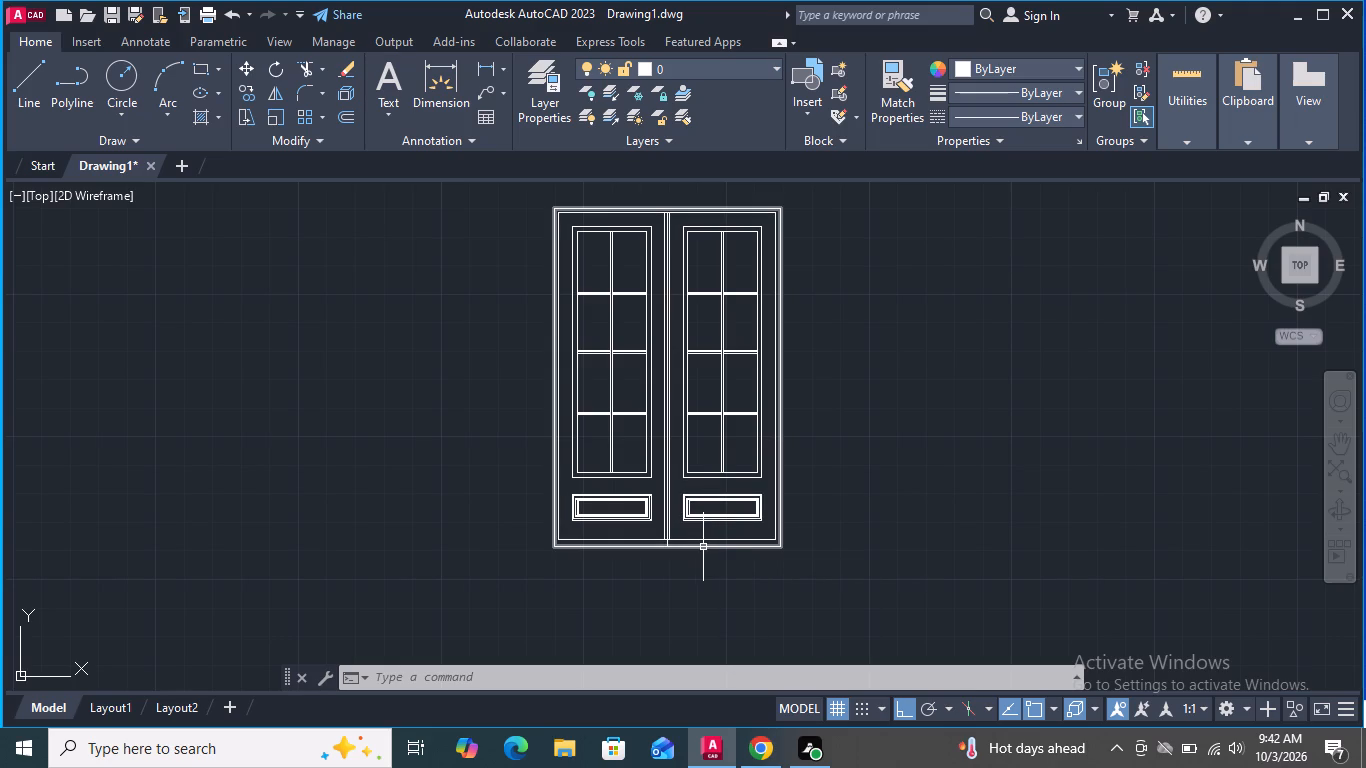
scroll(688, 487, "up", 1)
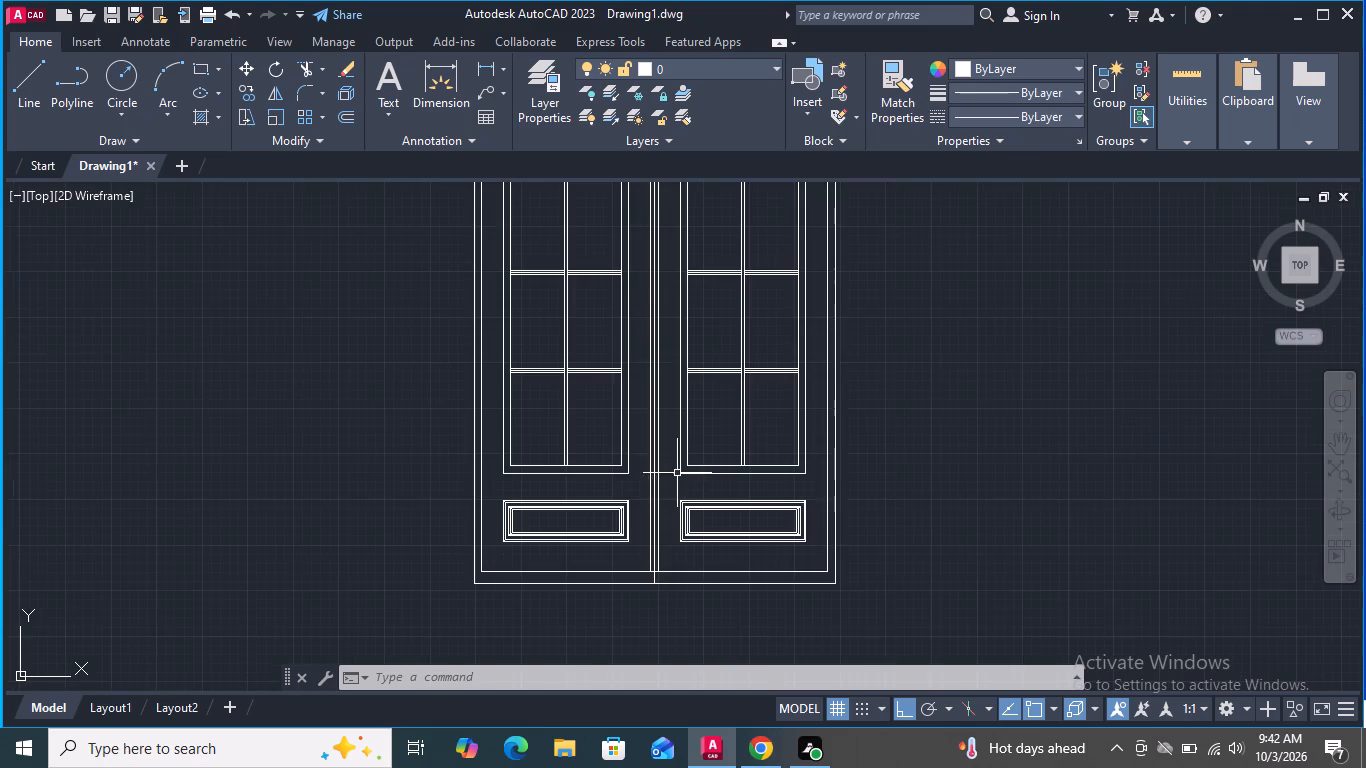
scroll(640, 370, "up", 3)
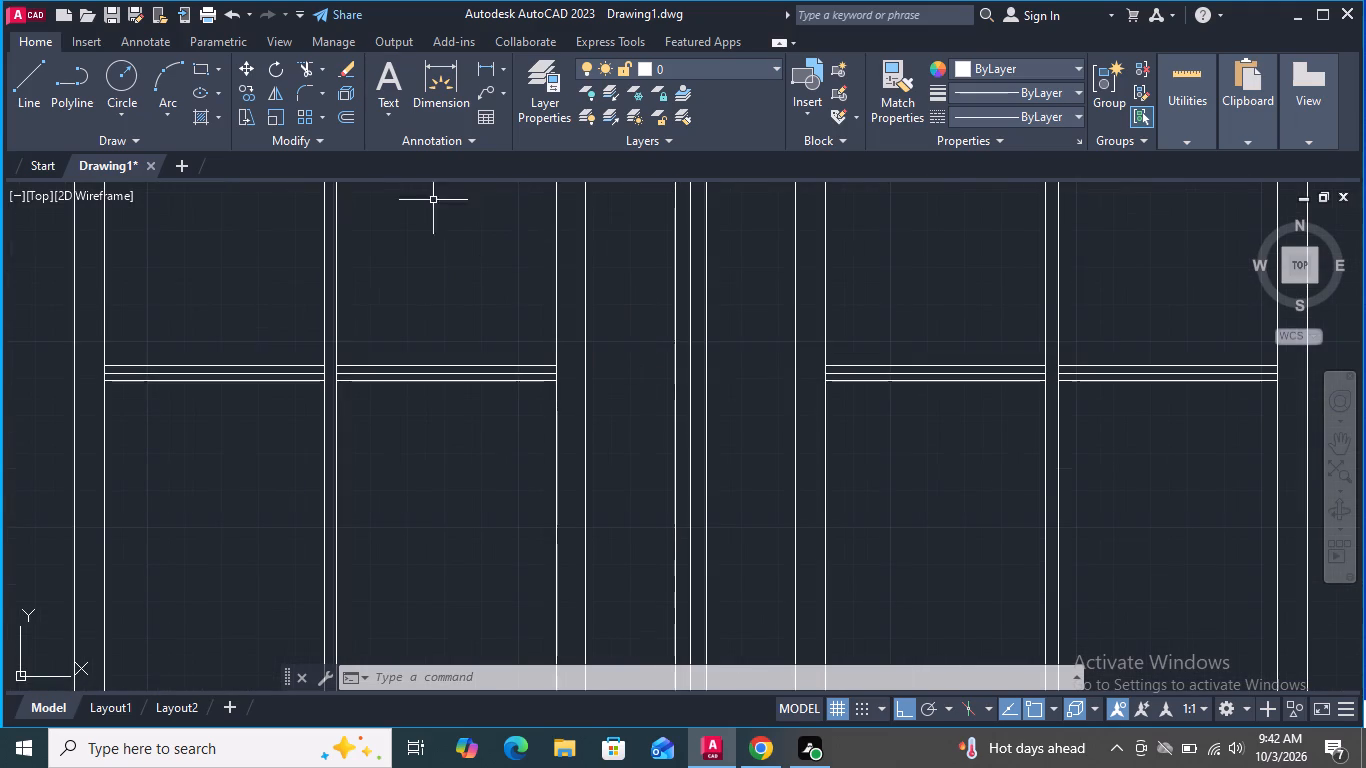
left_click(115, 81)
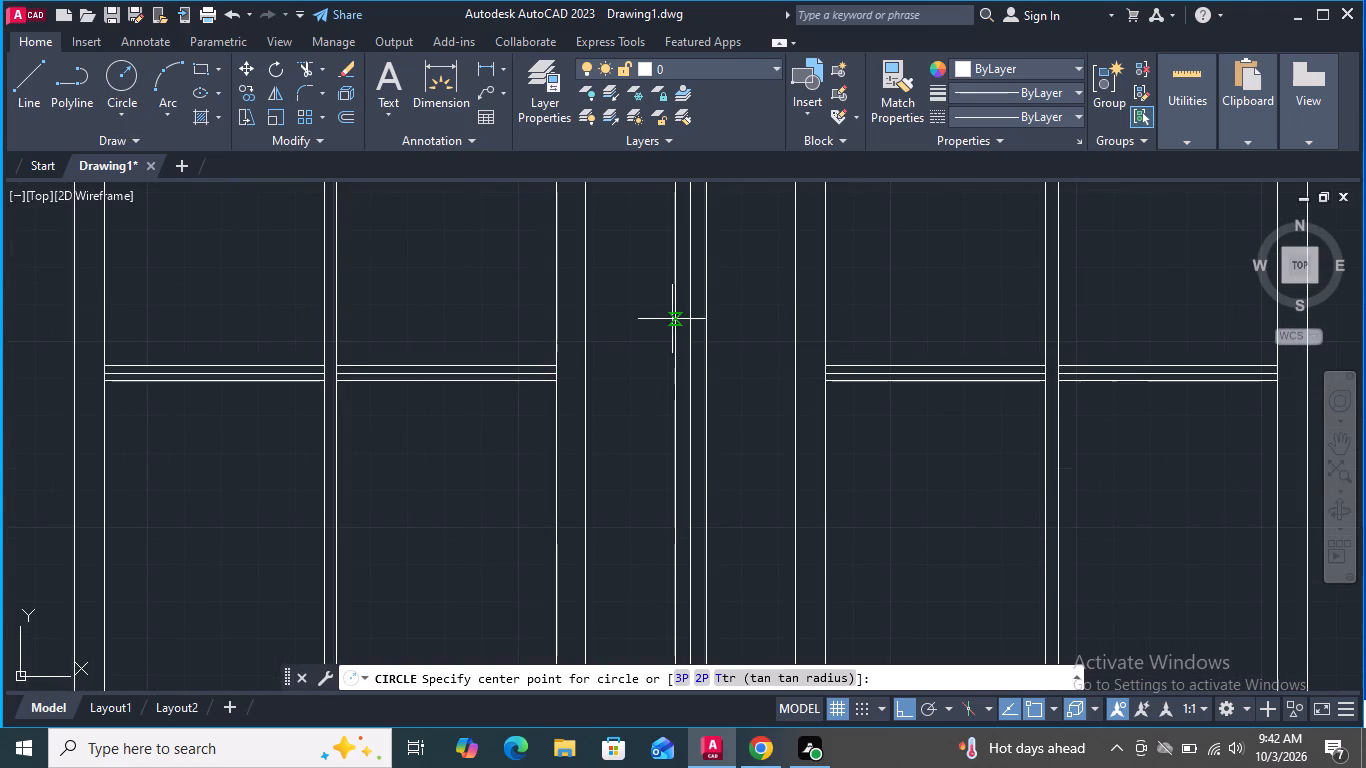
left_click(630, 298)
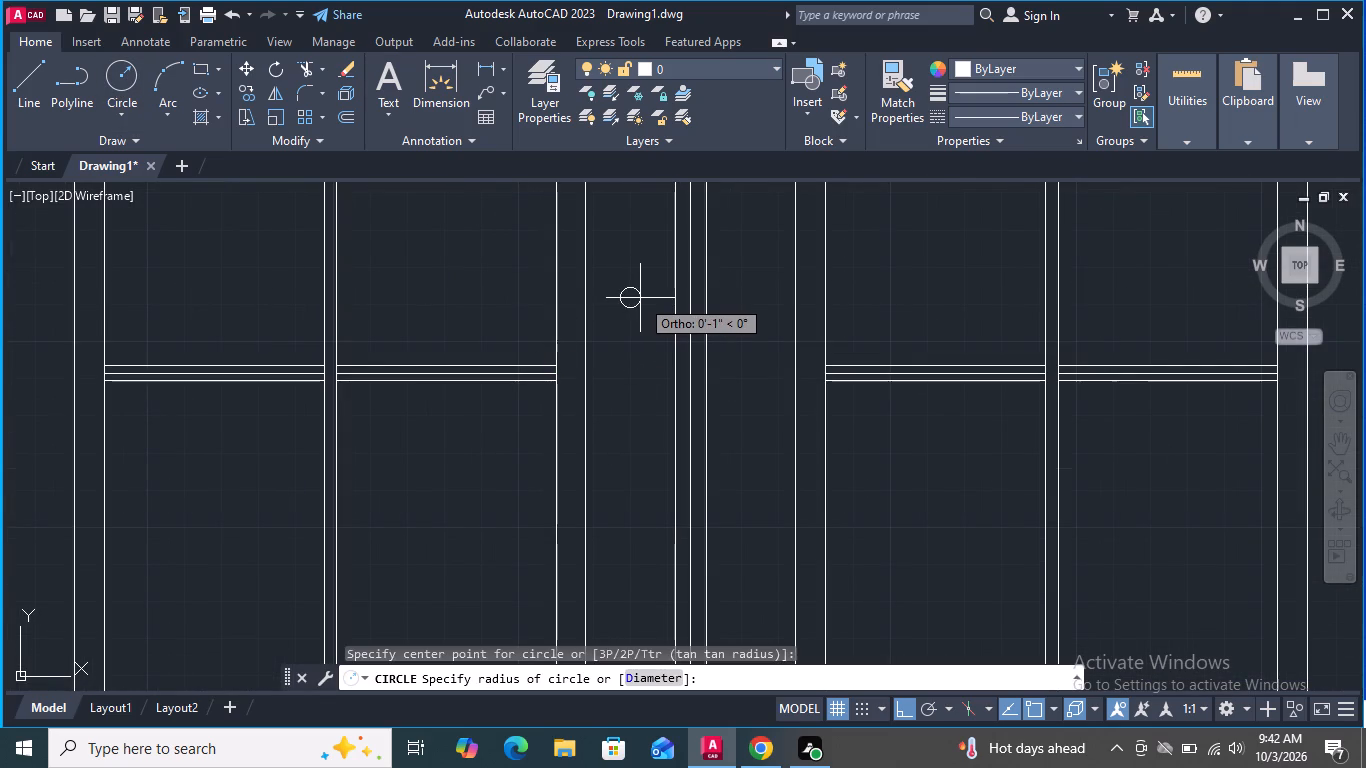
left_click(645, 305)
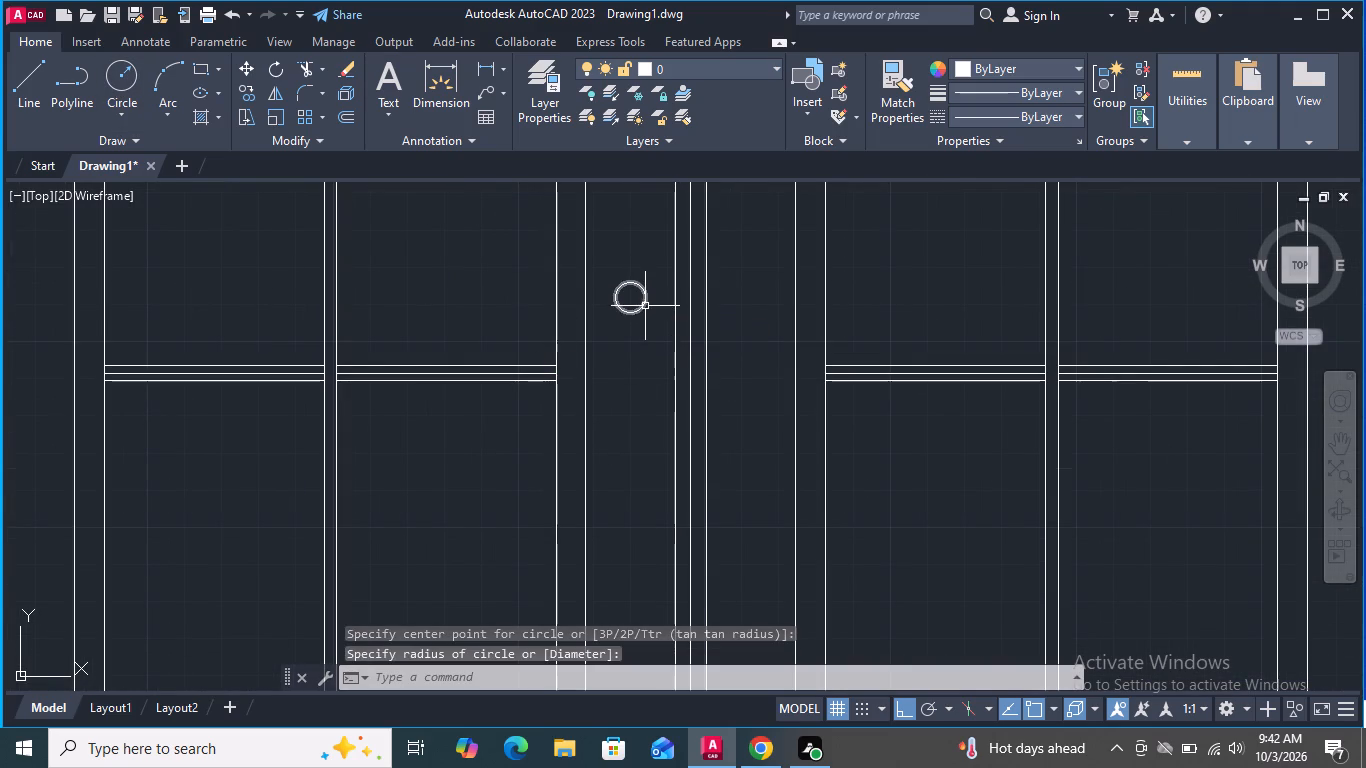
Copy the circle from its centre about 9 inches down, about 8 inches across onto the right leaf, and, with Ortho off, to the aligned fourth corner.
left_click(645, 304)
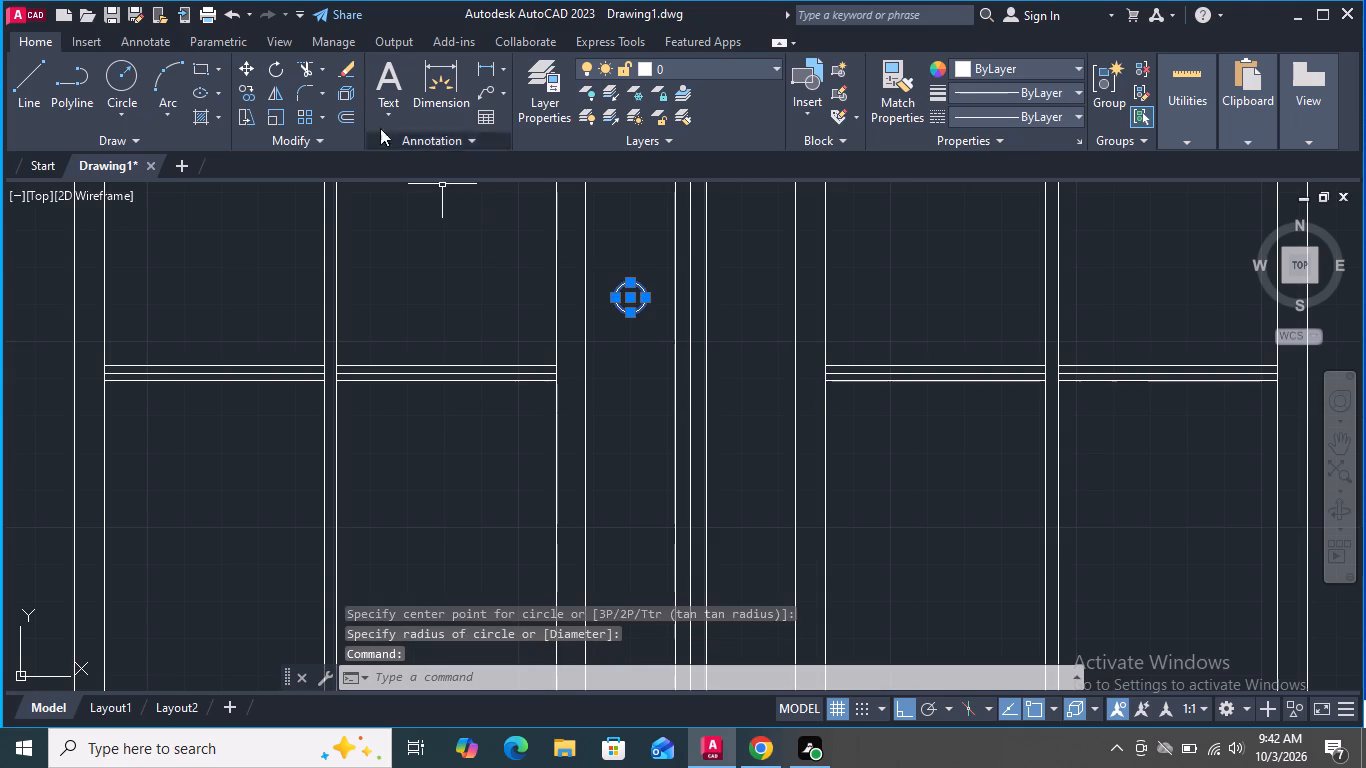
left_click(245, 89)
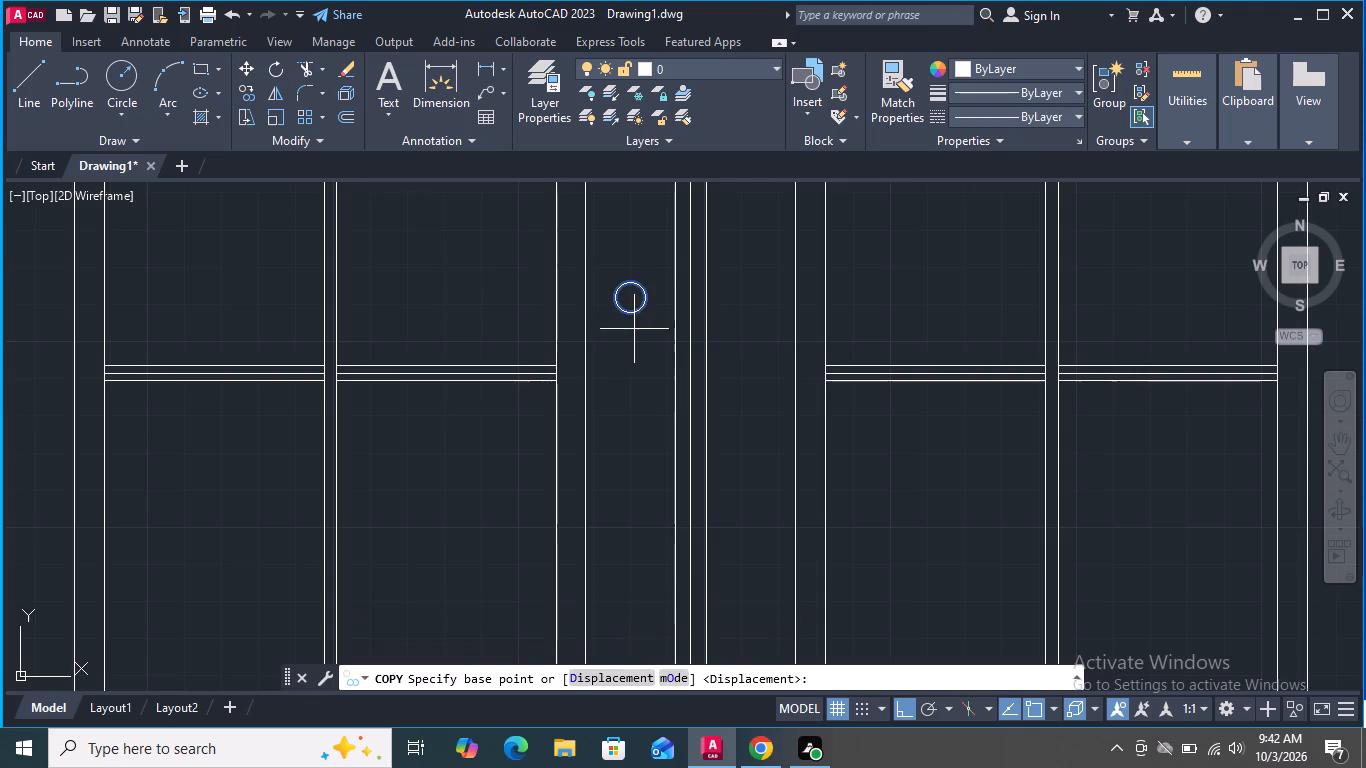
left_click(631, 299)
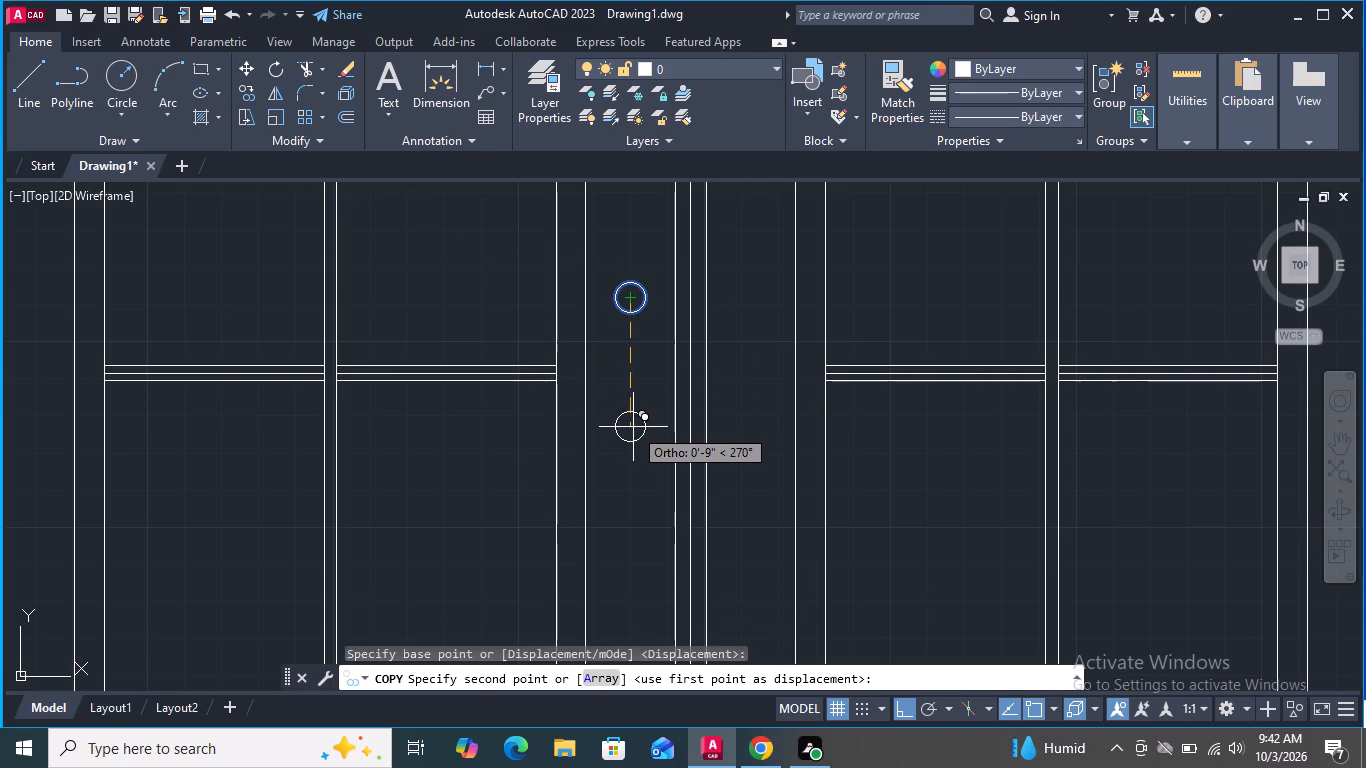
left_click(633, 427)
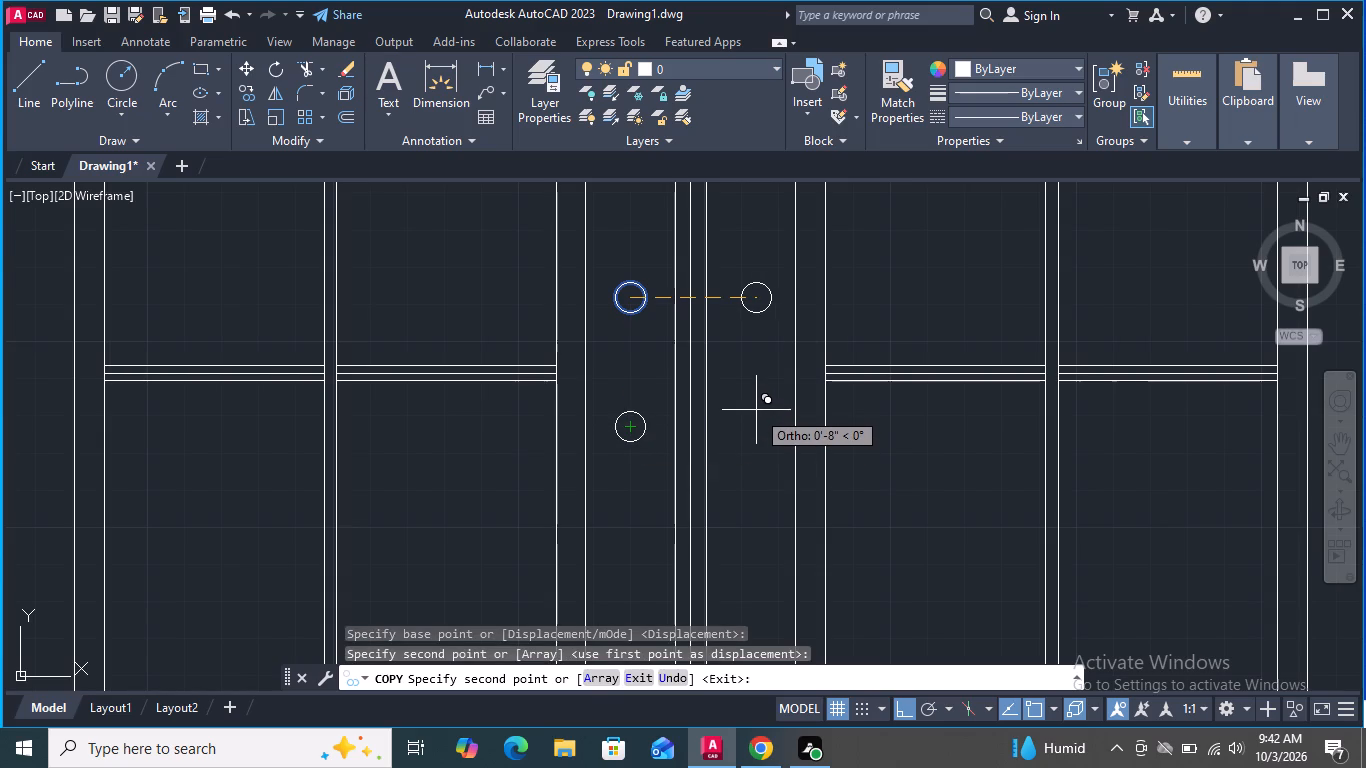
scroll(755, 410, "up", 1)
middle_click_drag(749, 426, 739, 488)
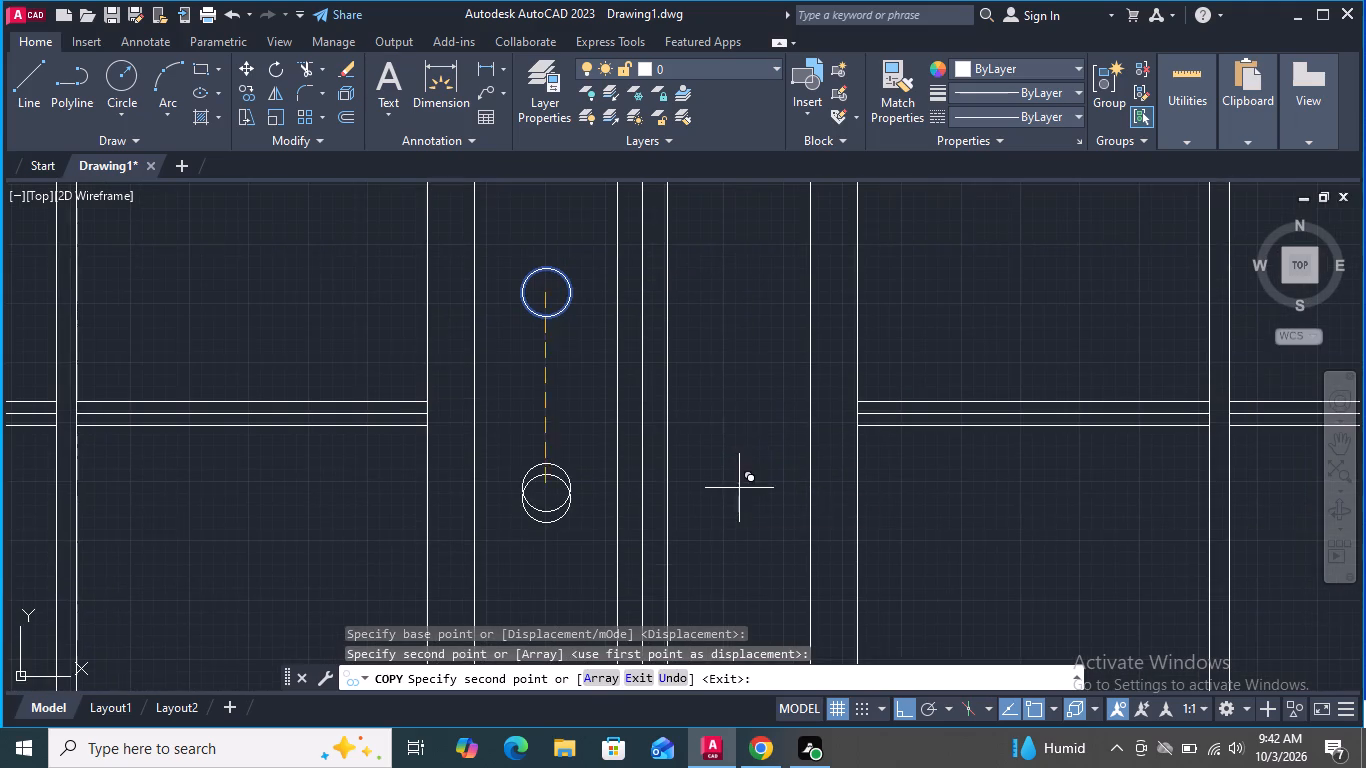
left_click(739, 421)
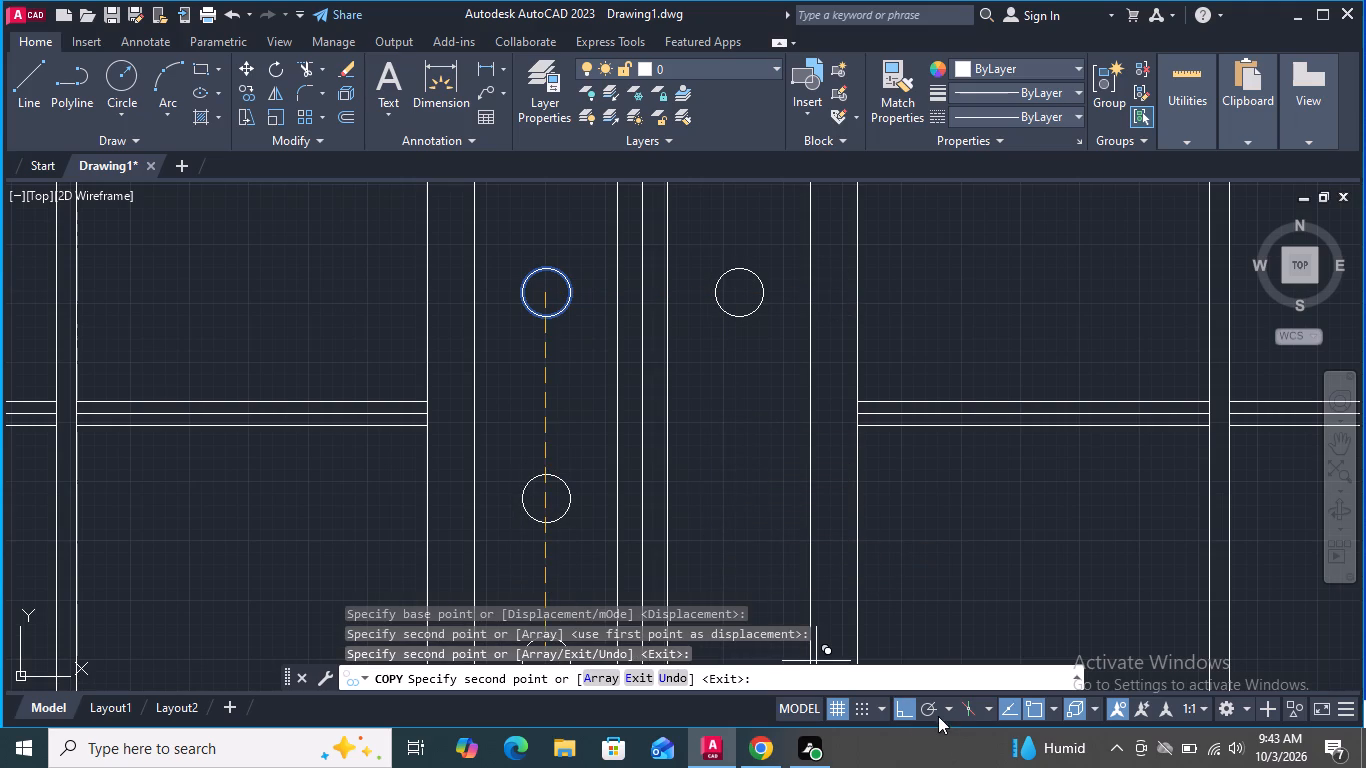
left_click(900, 711)
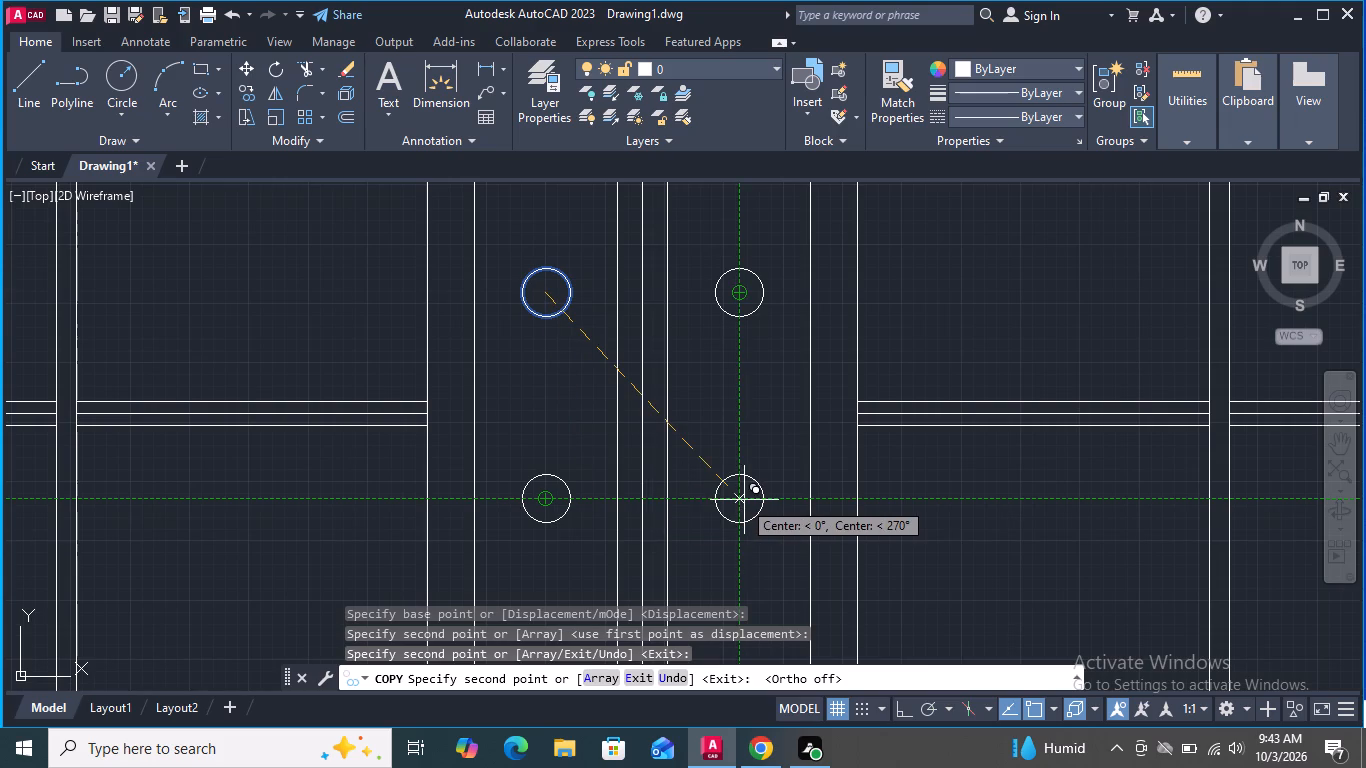
left_click(739, 498)
key("space")
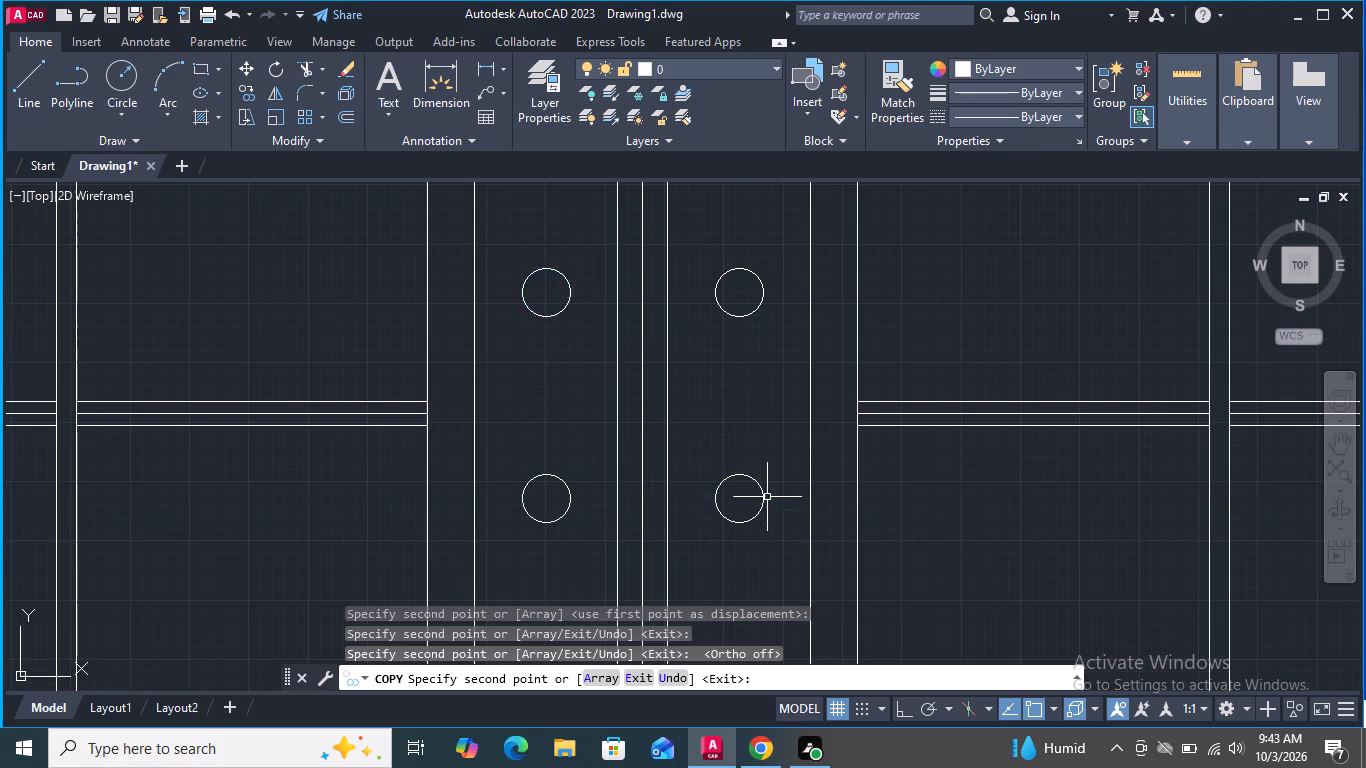
scroll(770, 475, "down", 4)
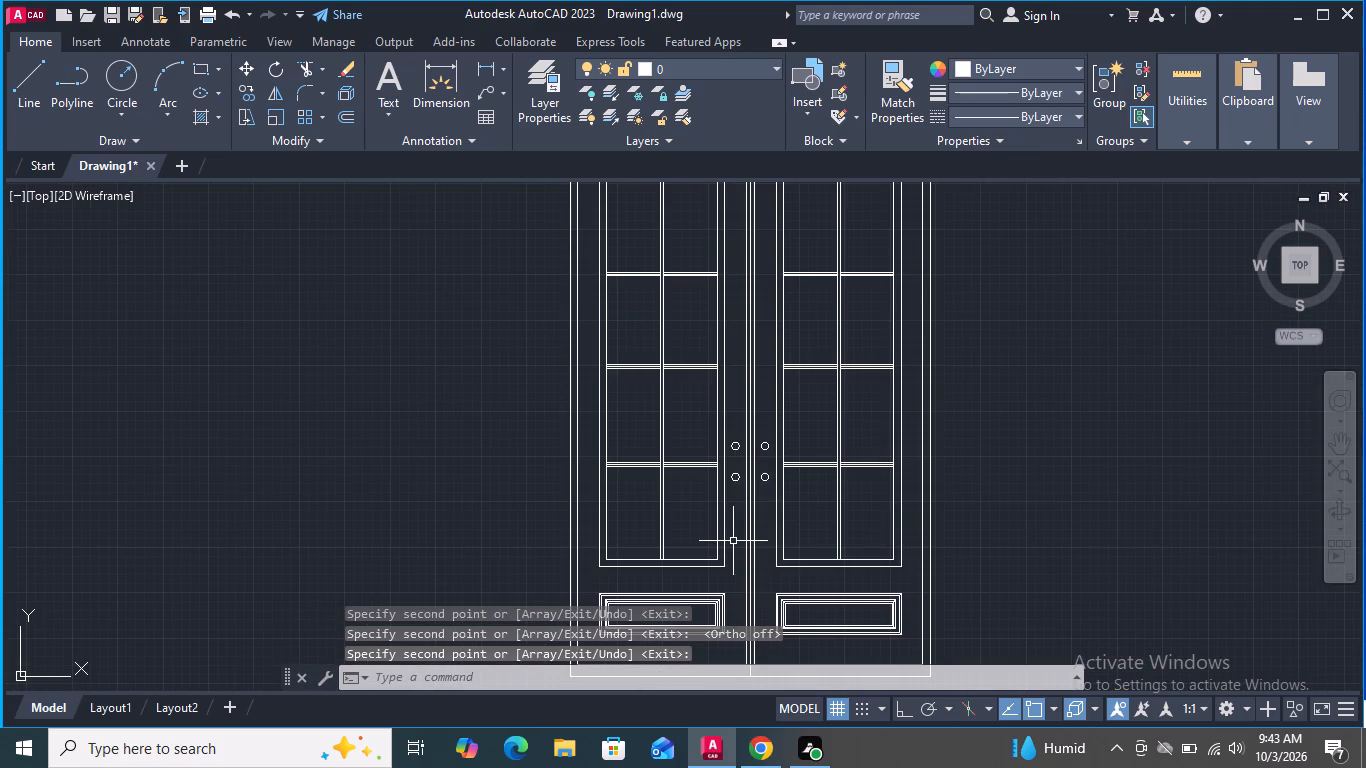
key("Escape")
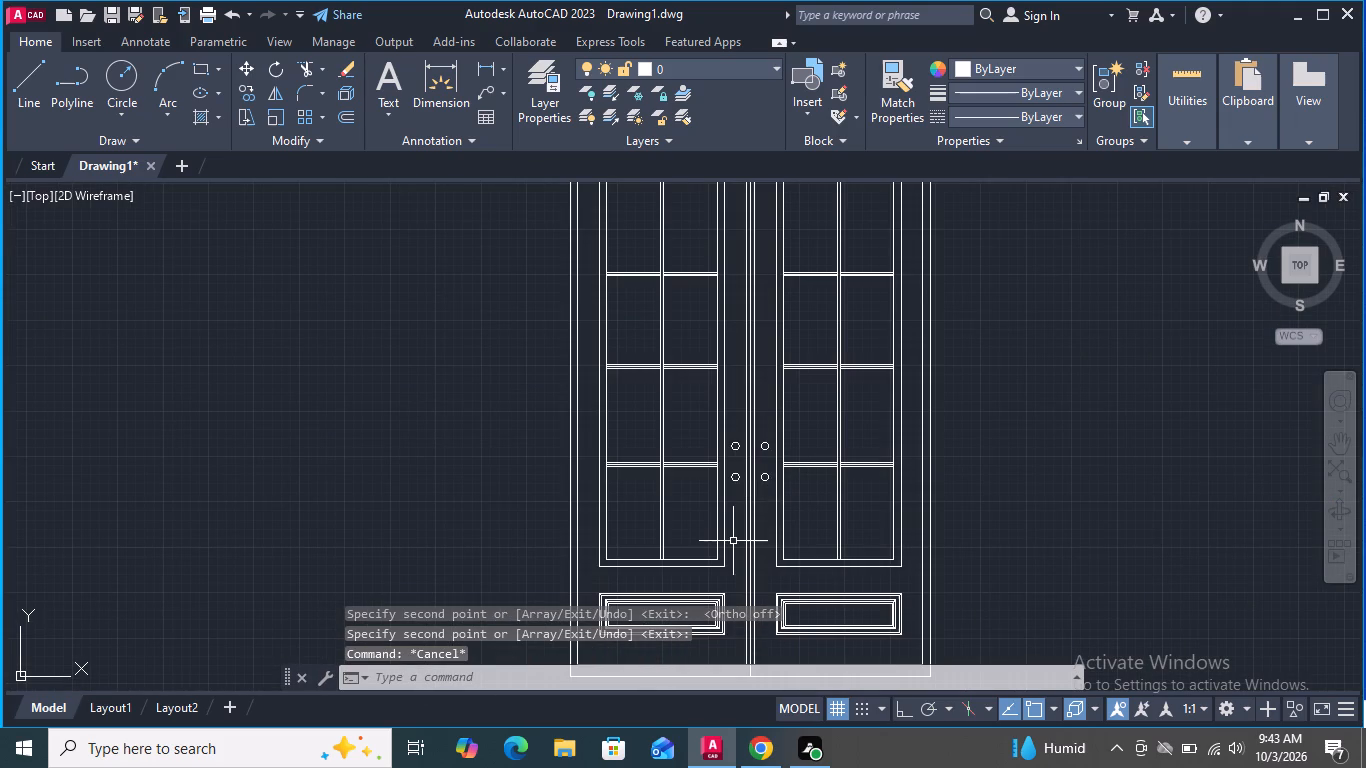
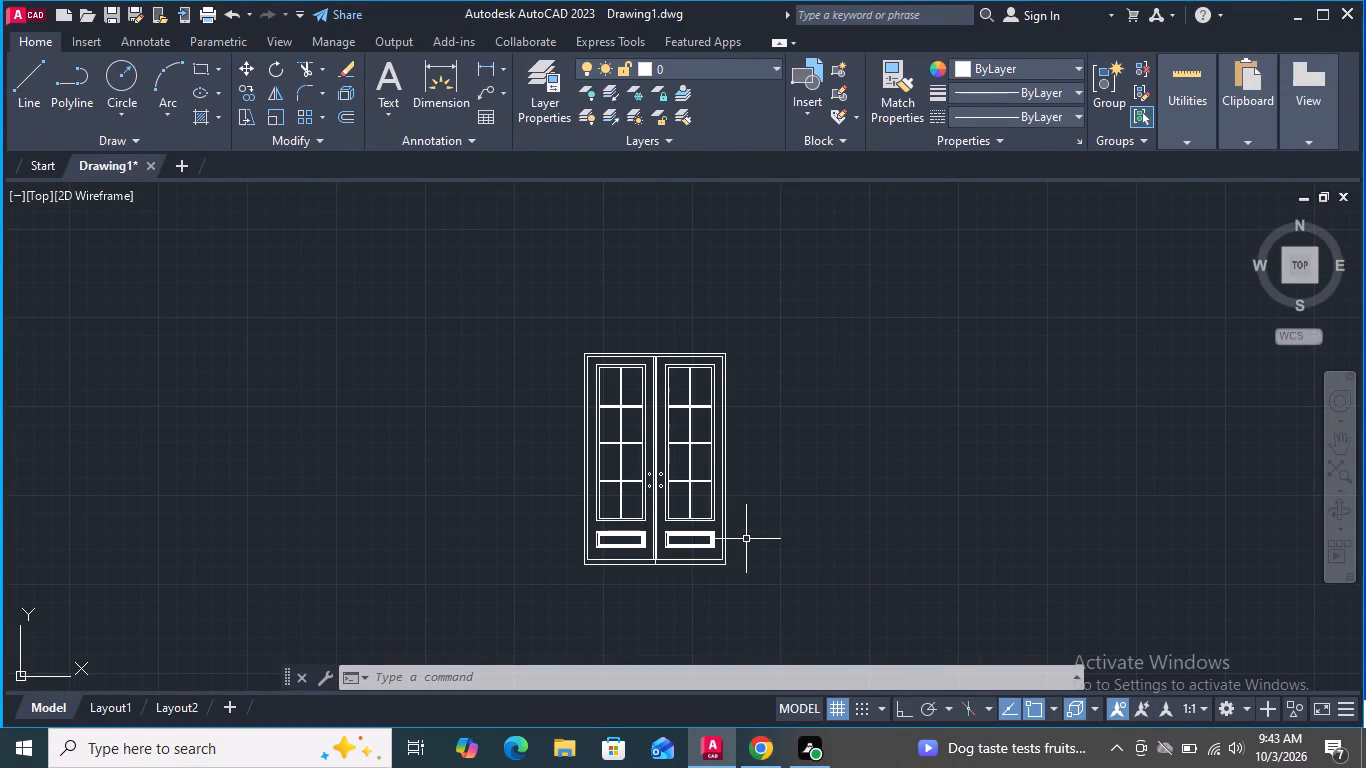
Copy the complete double door from its lower-left corner horizontally to the right by about 13'-5".
scroll(454, 436, "down", 2)
scroll(613, 471, "up", 3)
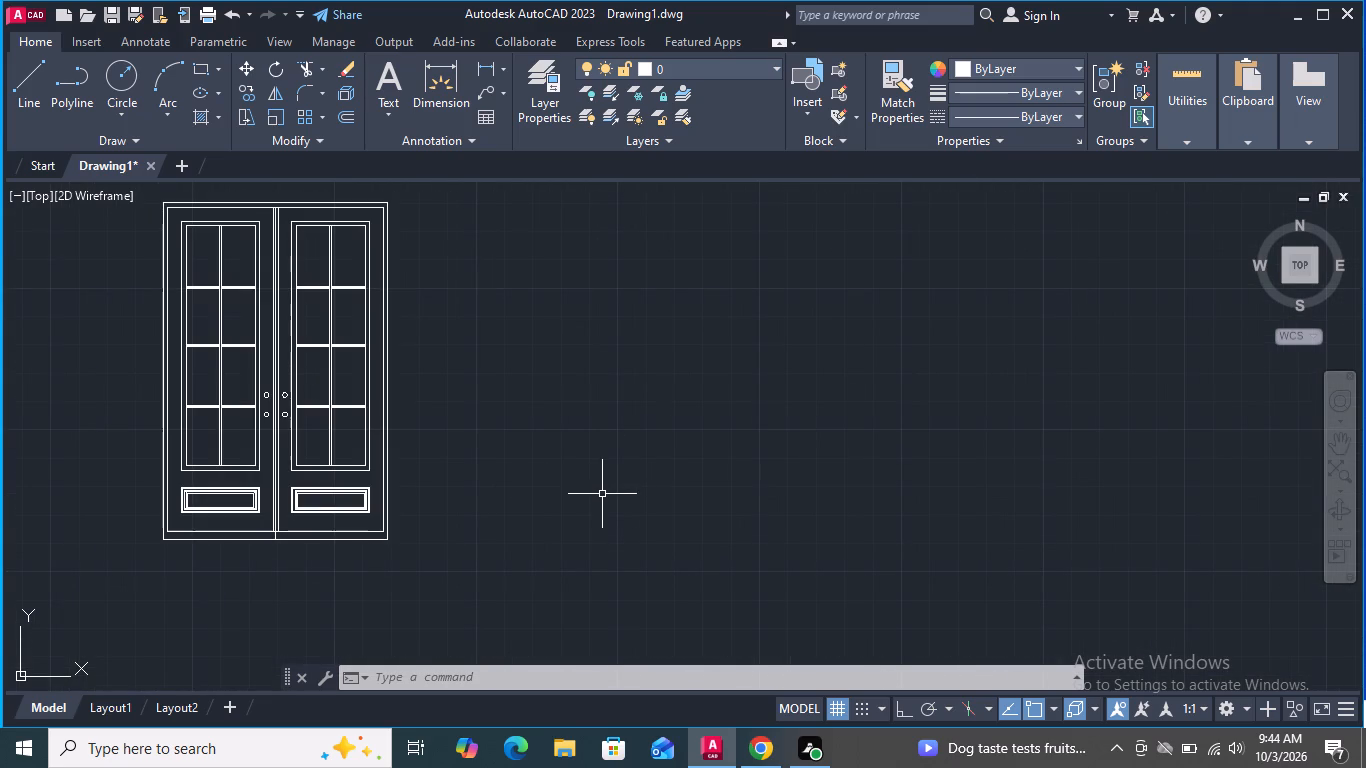
scroll(634, 502, "down", 1)
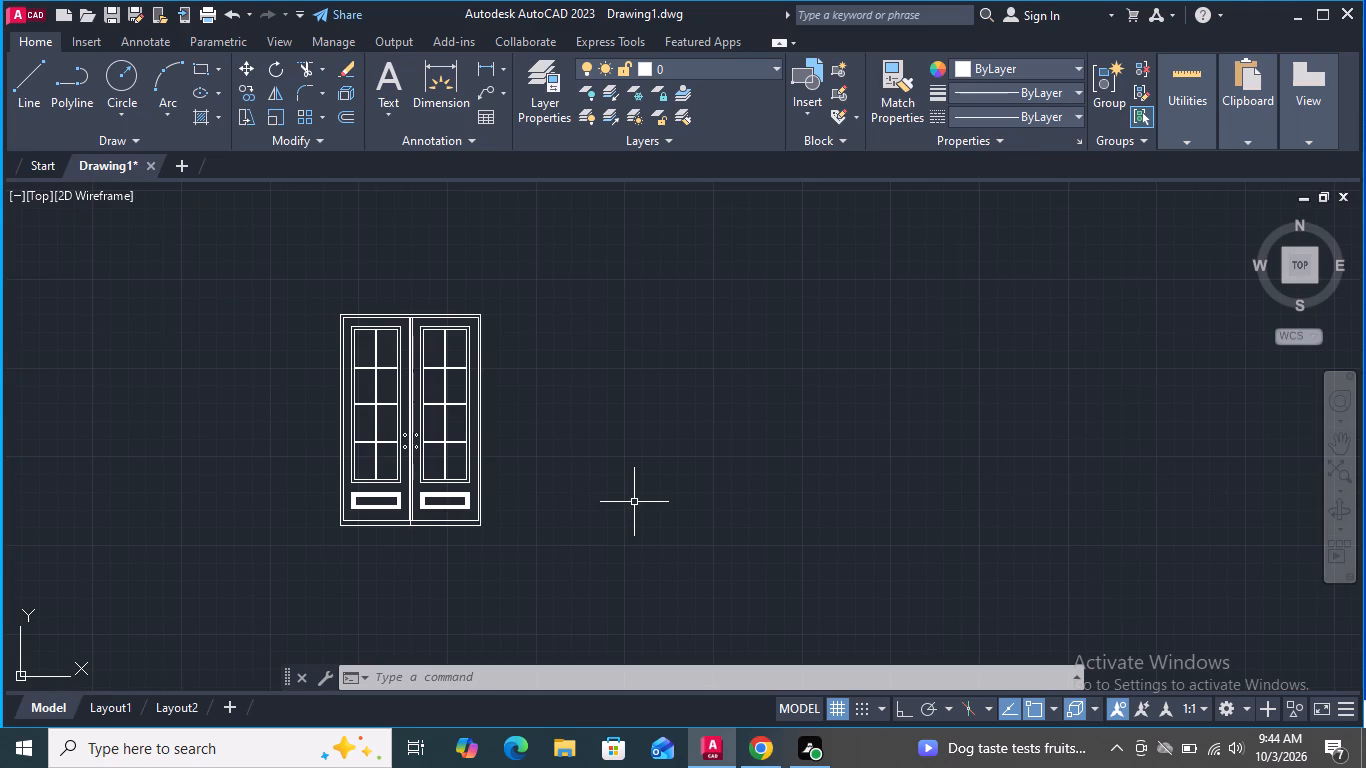
left_click(631, 564)
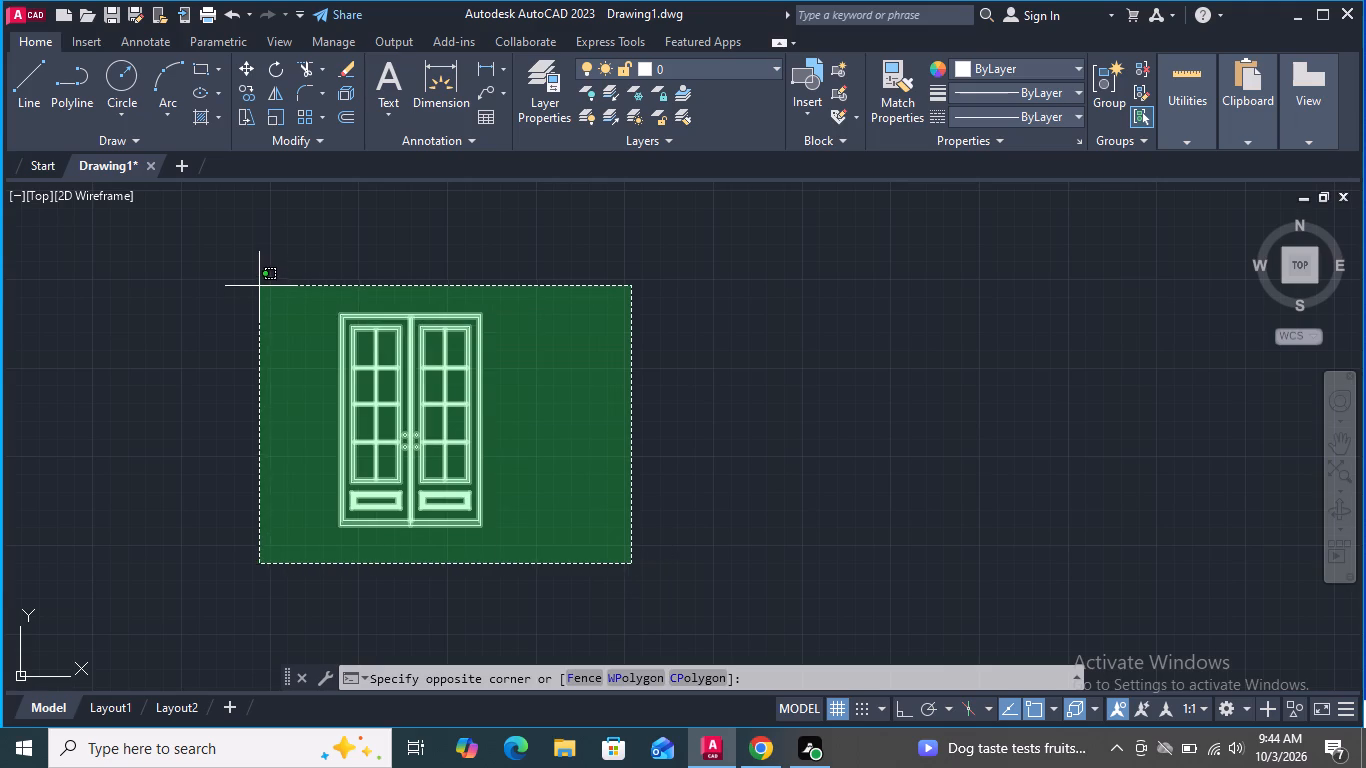
left_click(259, 286)
left_click(236, 85)
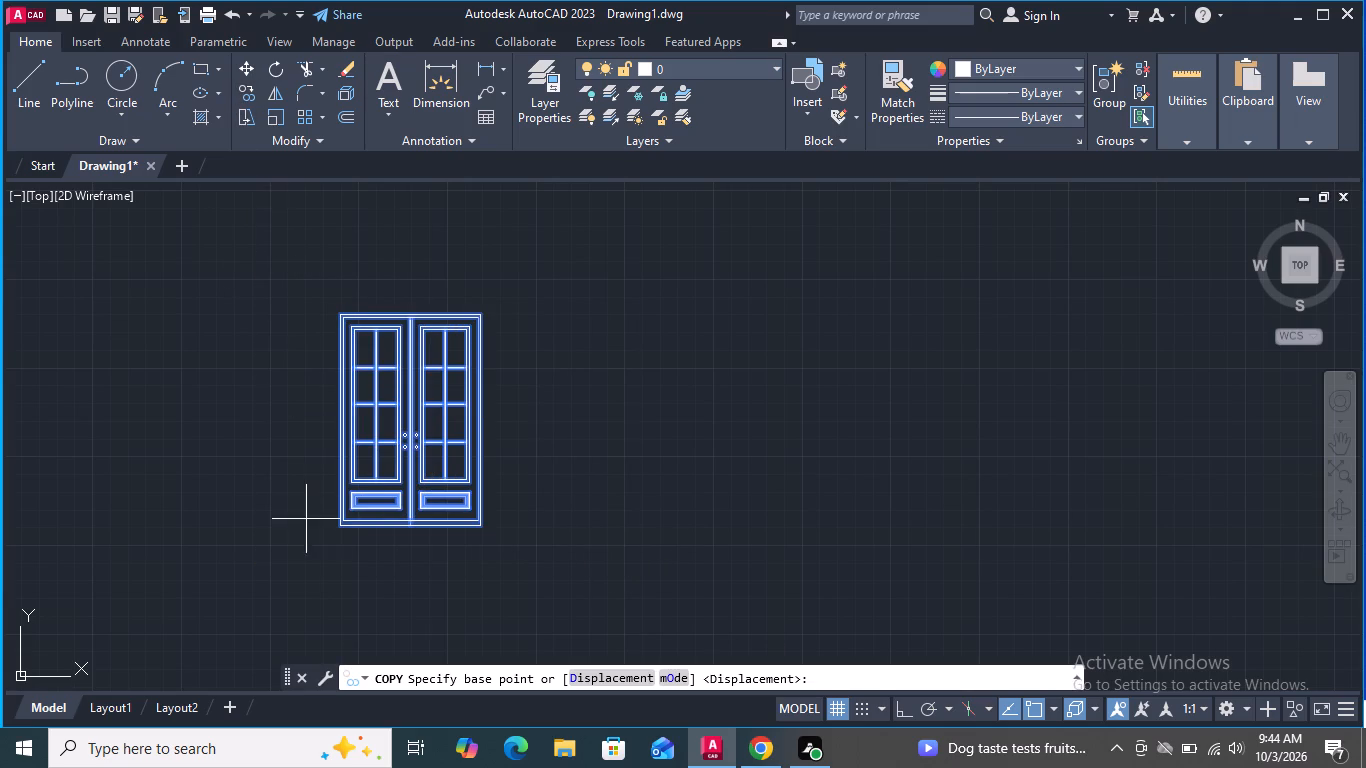
left_click(335, 526)
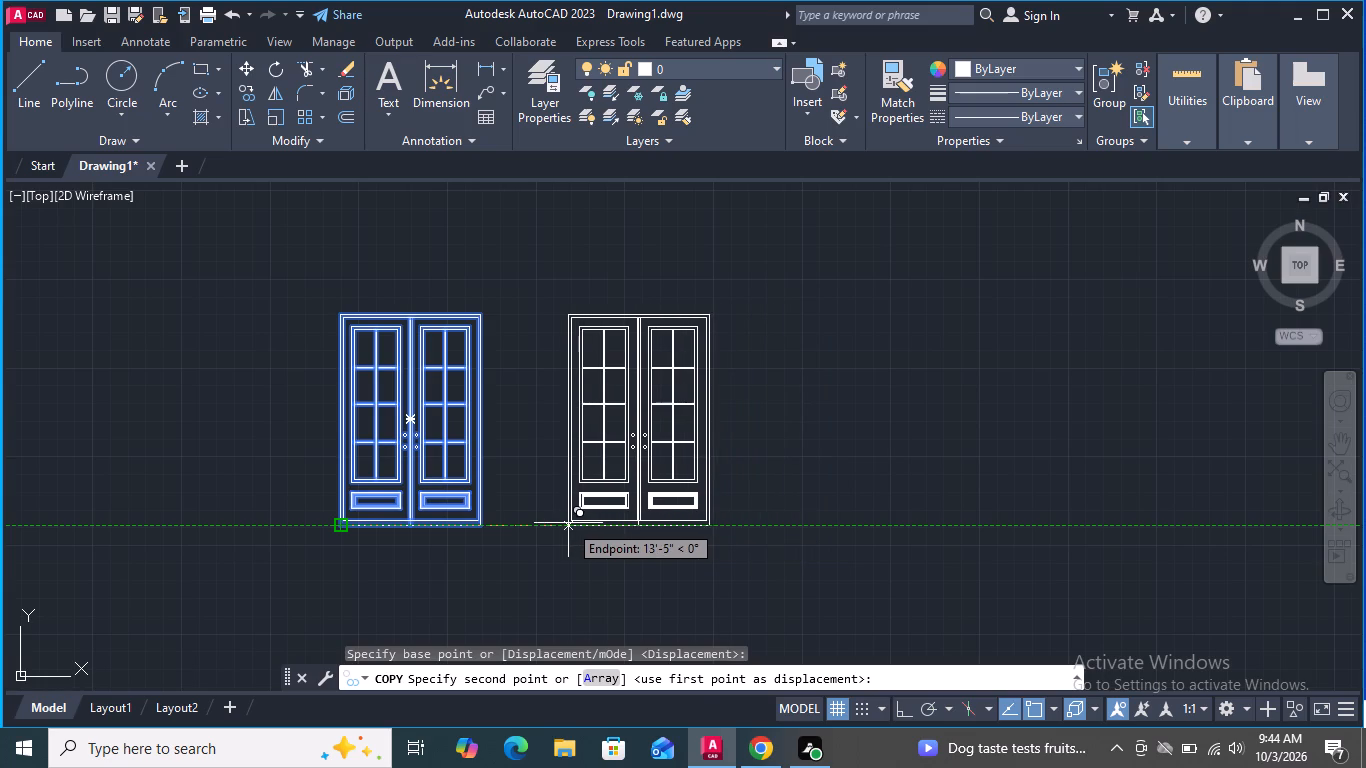
left_click(568, 522)
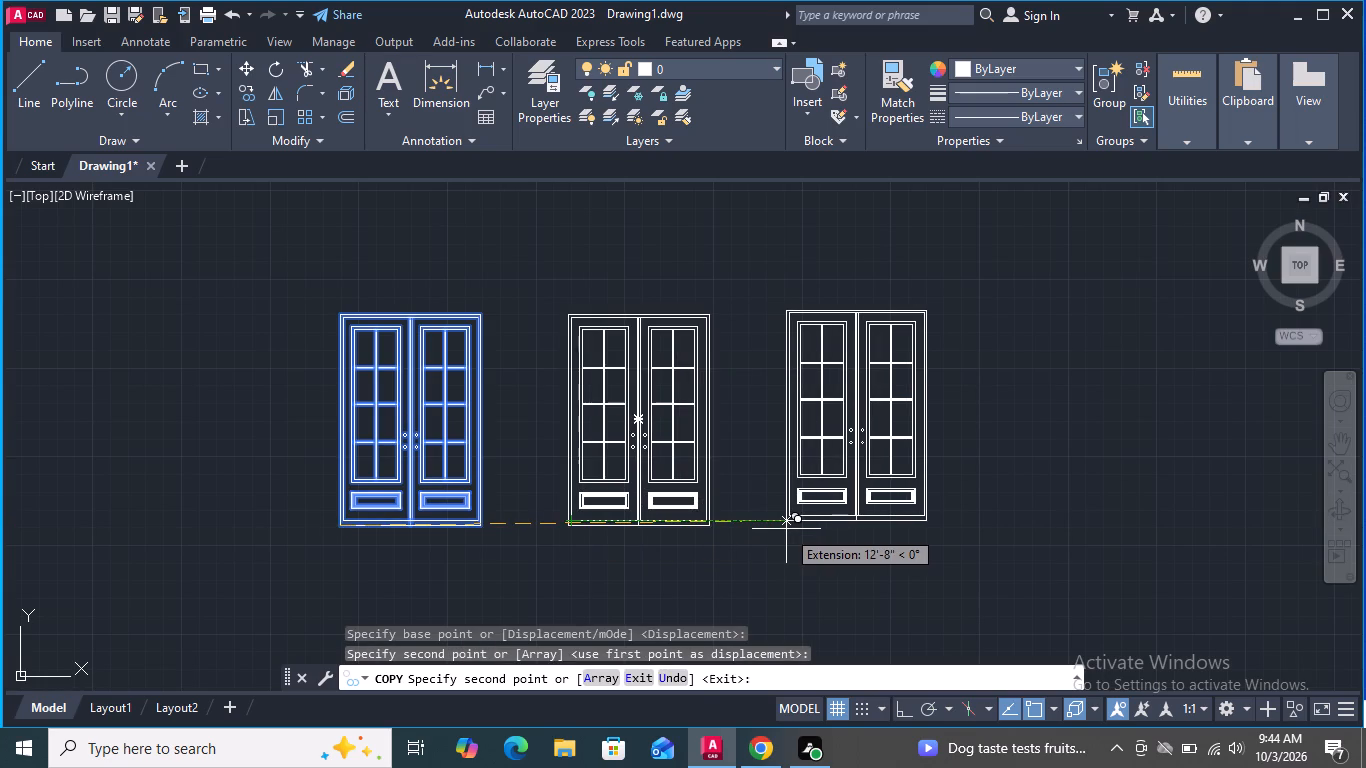
key("Escape")
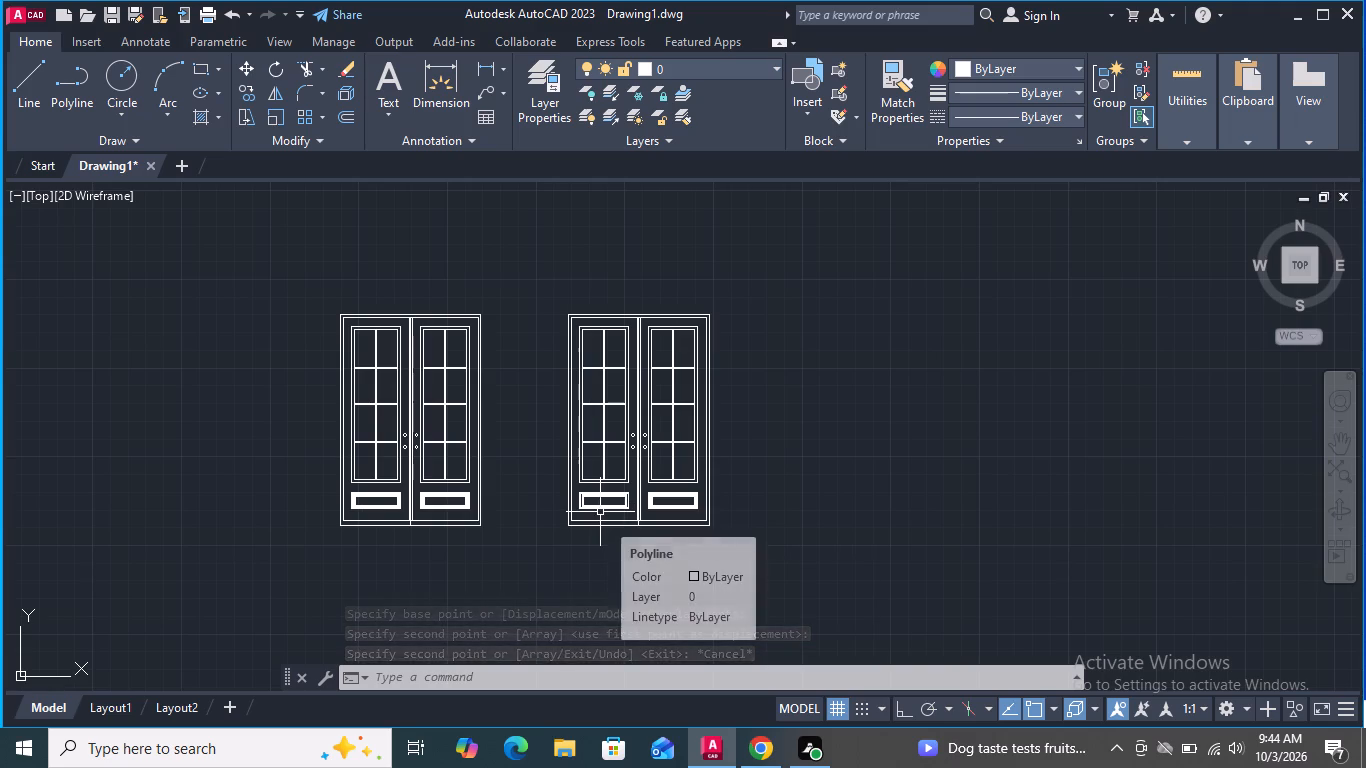
Erase both nested lower panels from the copied door, including the leftover corner mitre lines on the left leaf.
scroll(600, 506, "up", 3)
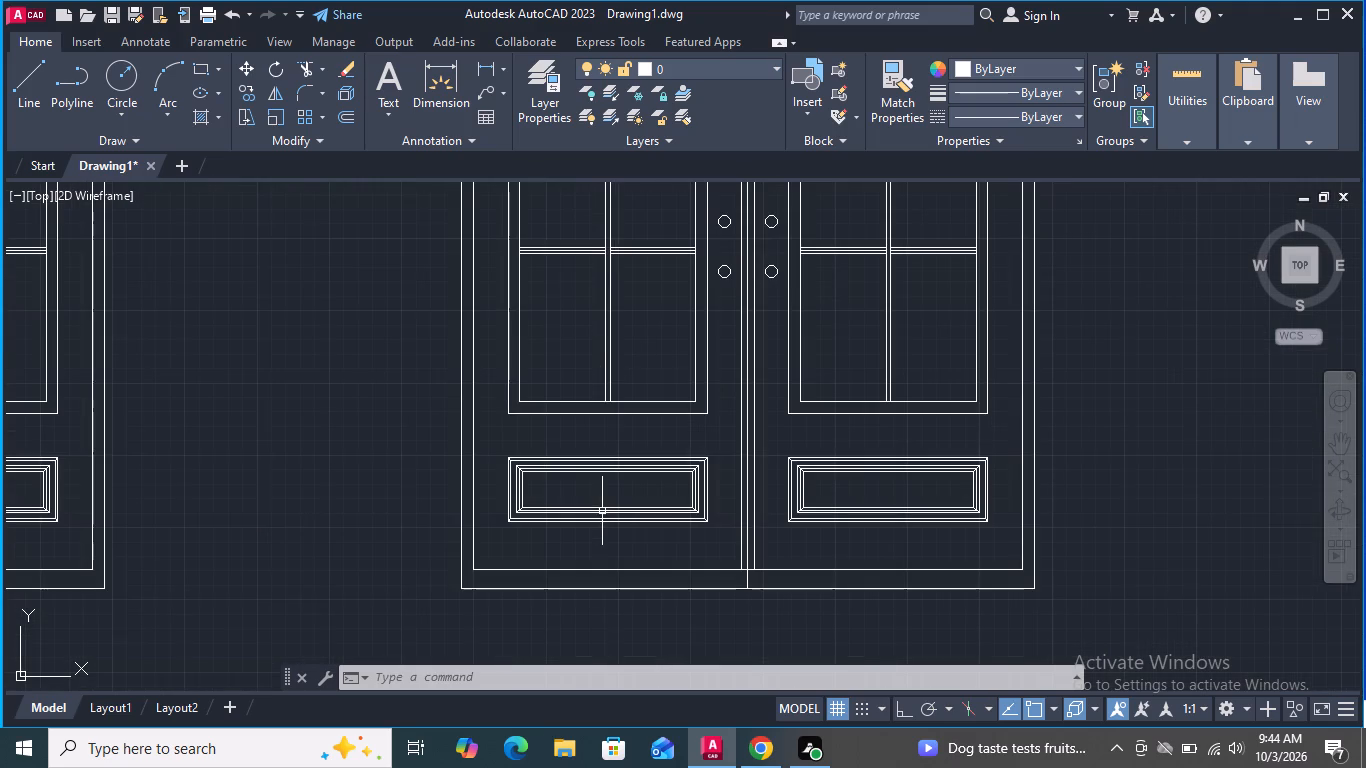
left_click_drag(730, 558, 726, 549)
left_click(512, 438)
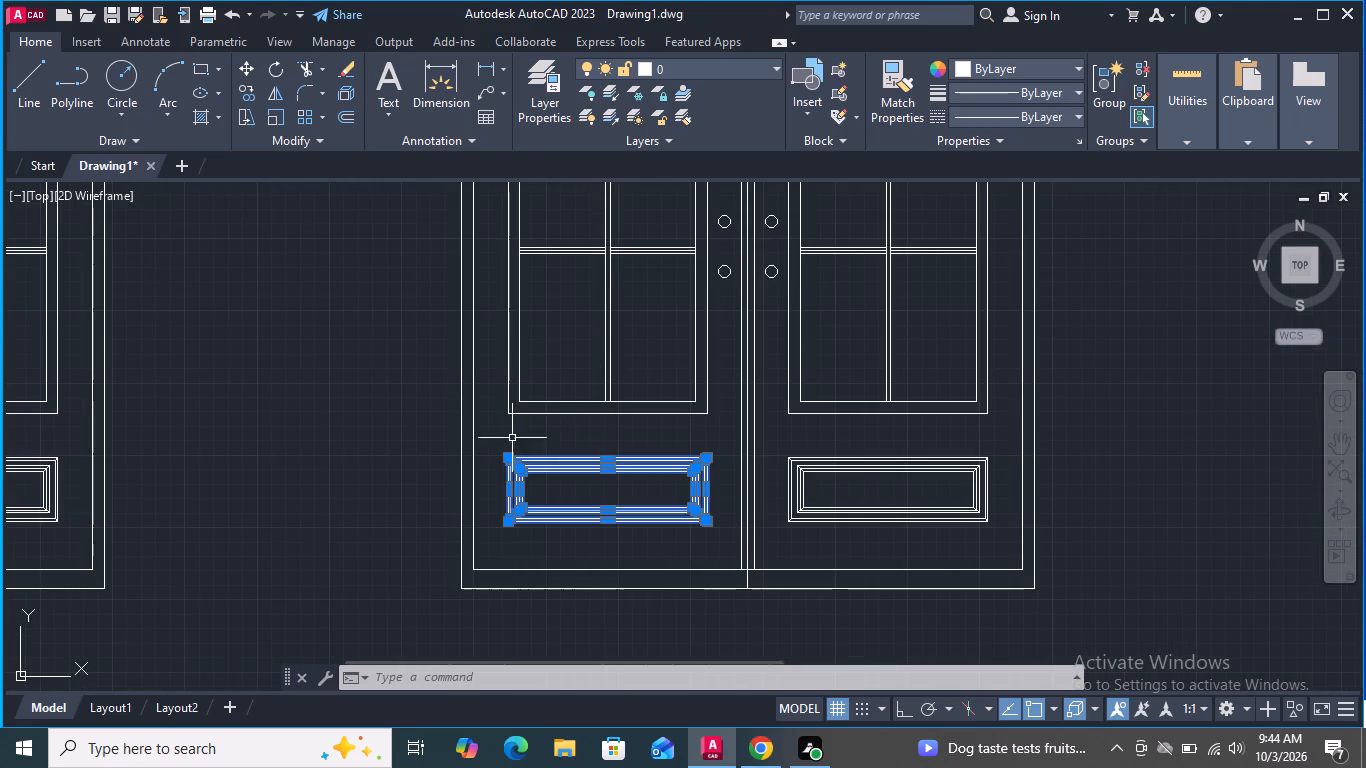
left_click(998, 538)
left_click(778, 445)
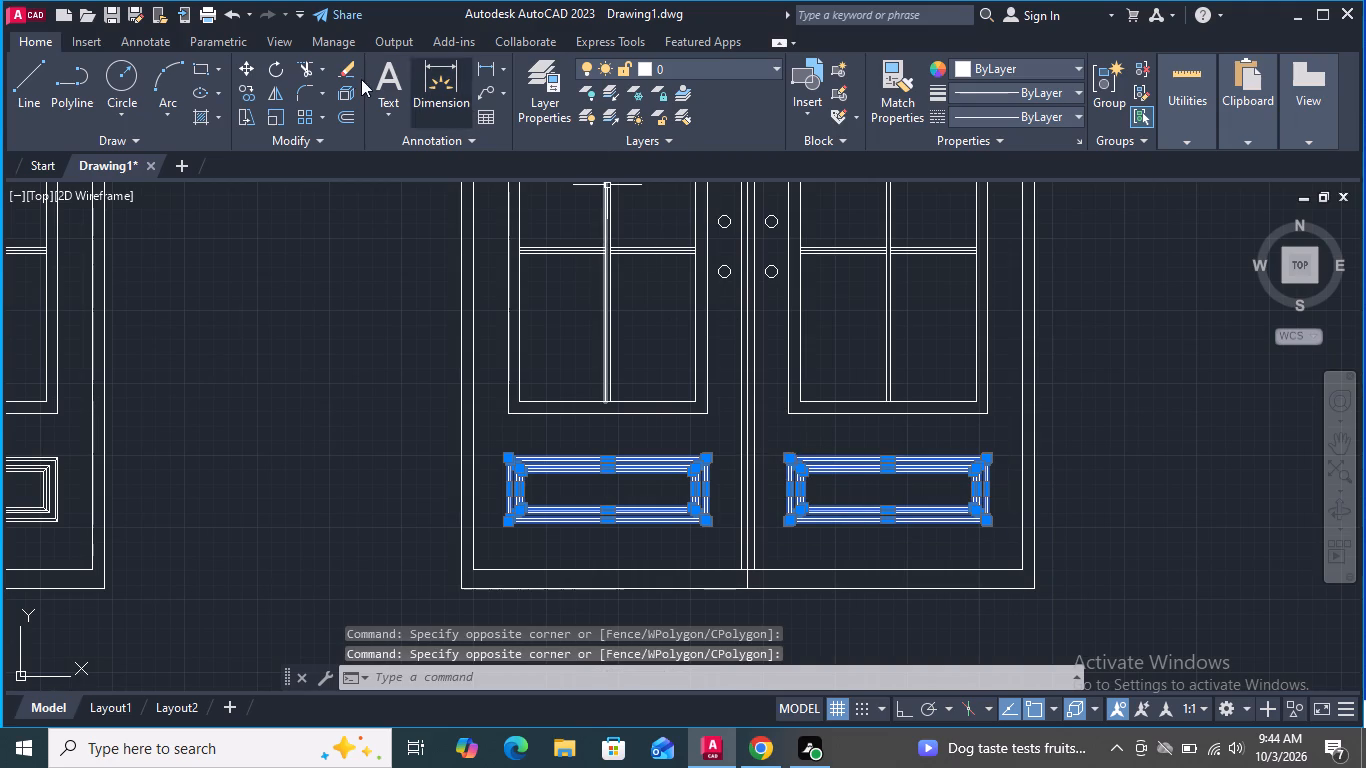
left_click(345, 67)
left_click(519, 530)
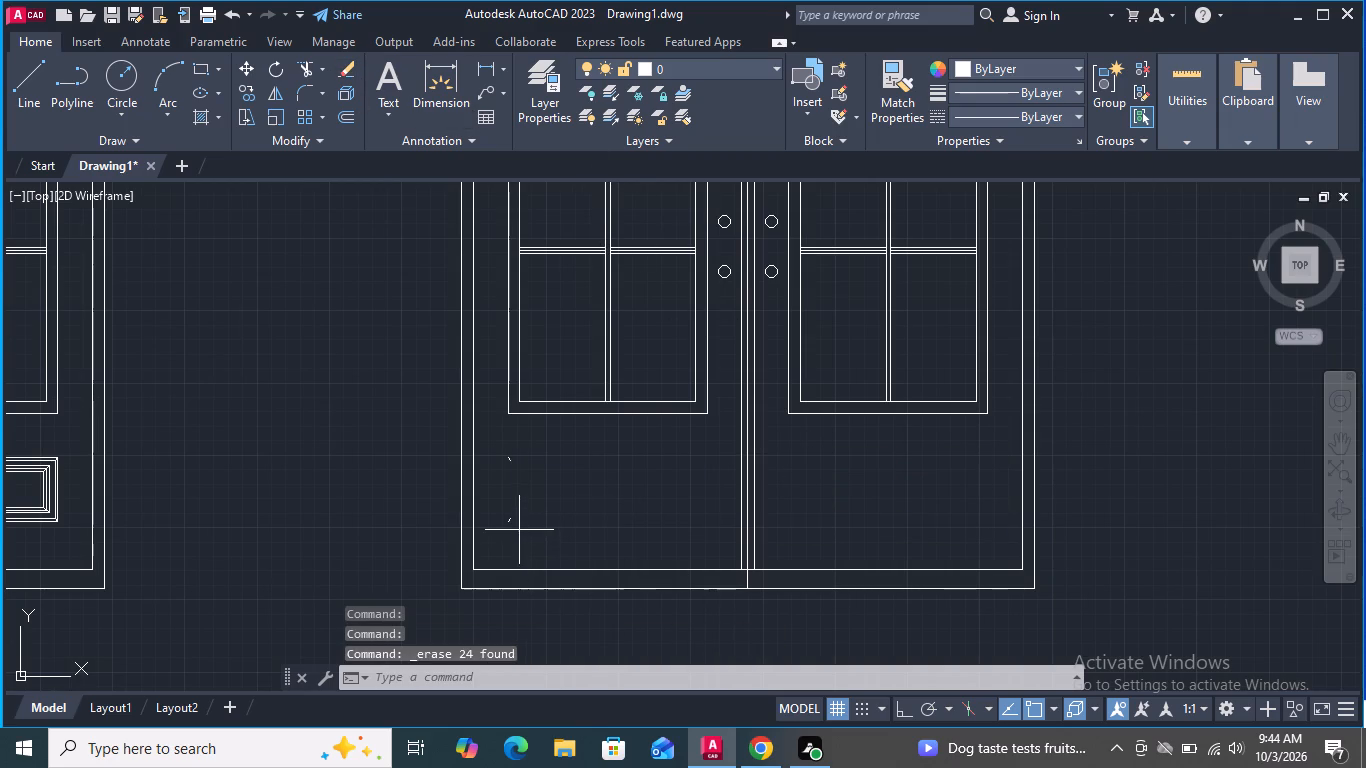
left_click(500, 454)
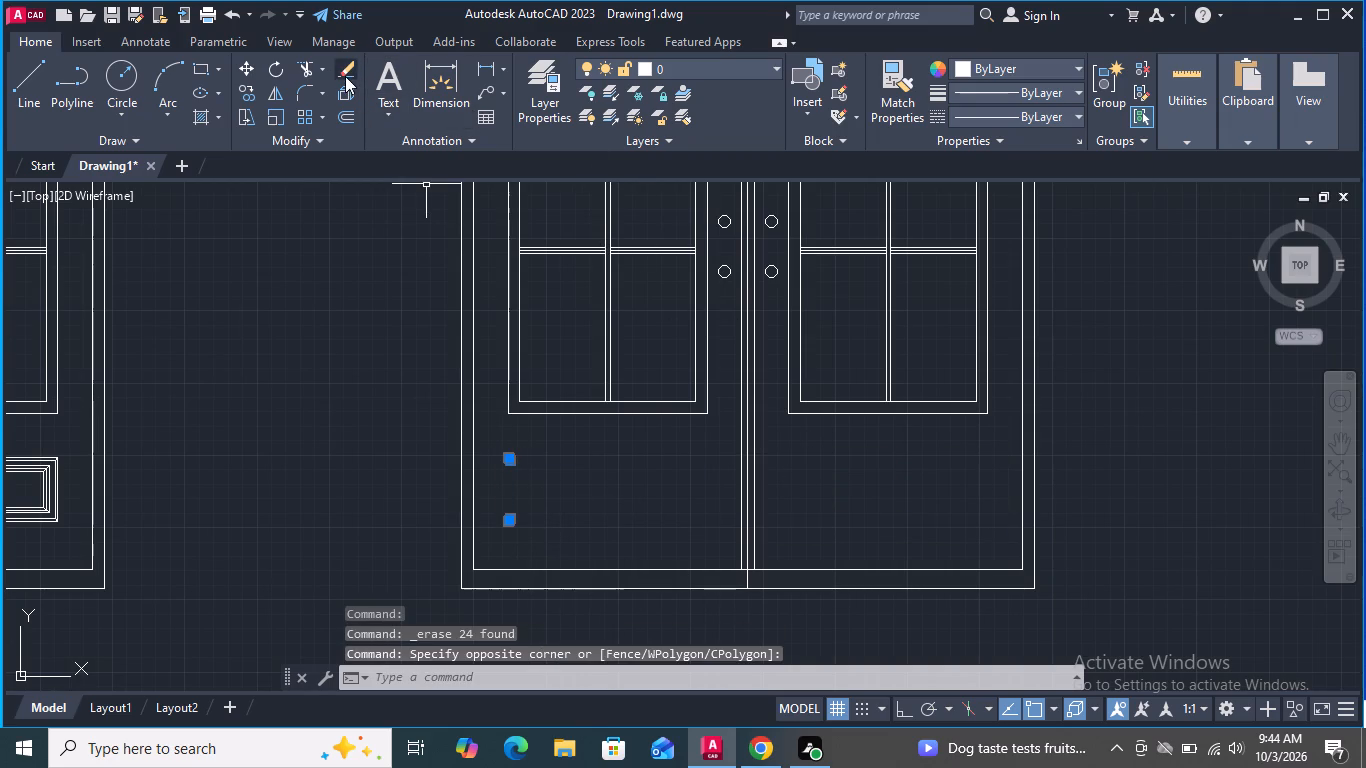
left_click(345, 75)
Erase all three rows of horizontal bars from both upper panels of the copied door, keeping the vertical bars.
scroll(582, 635, "down", 2)
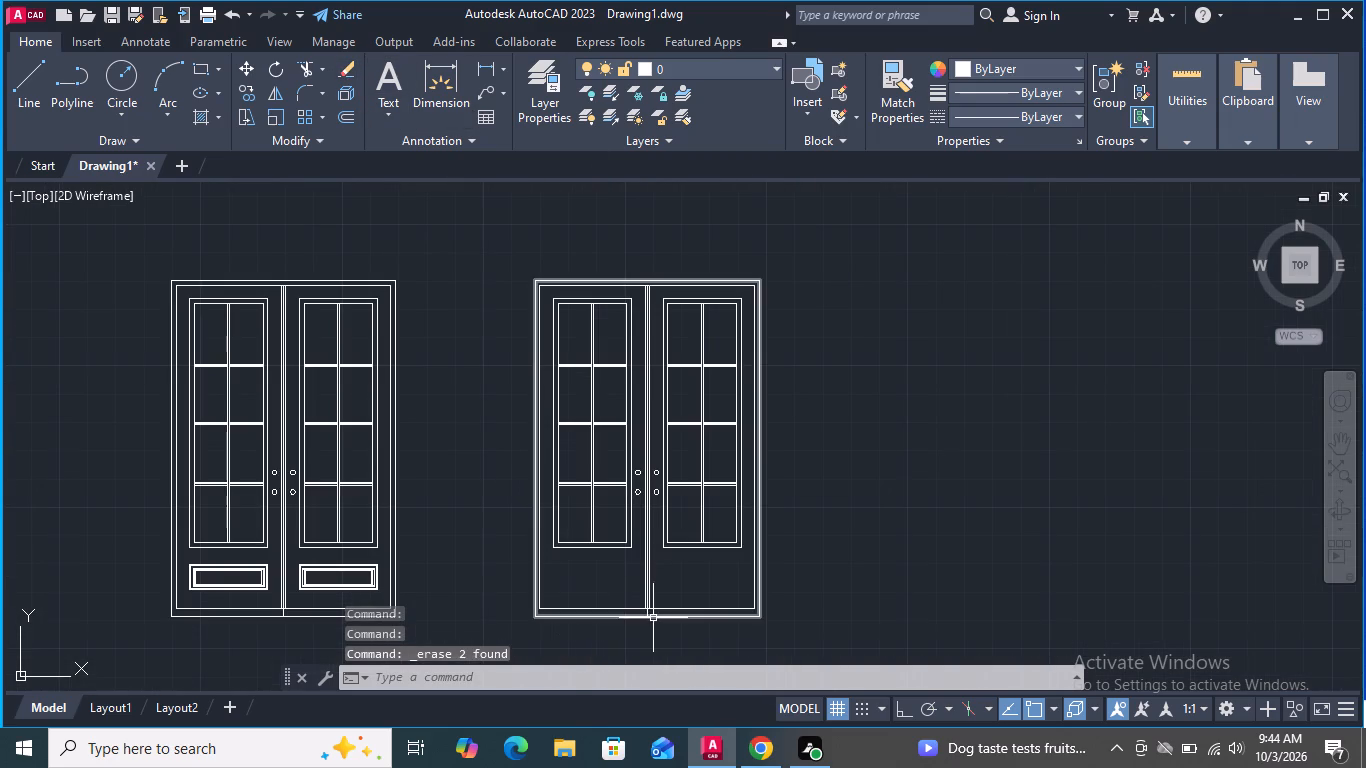
scroll(605, 567, "up", 1)
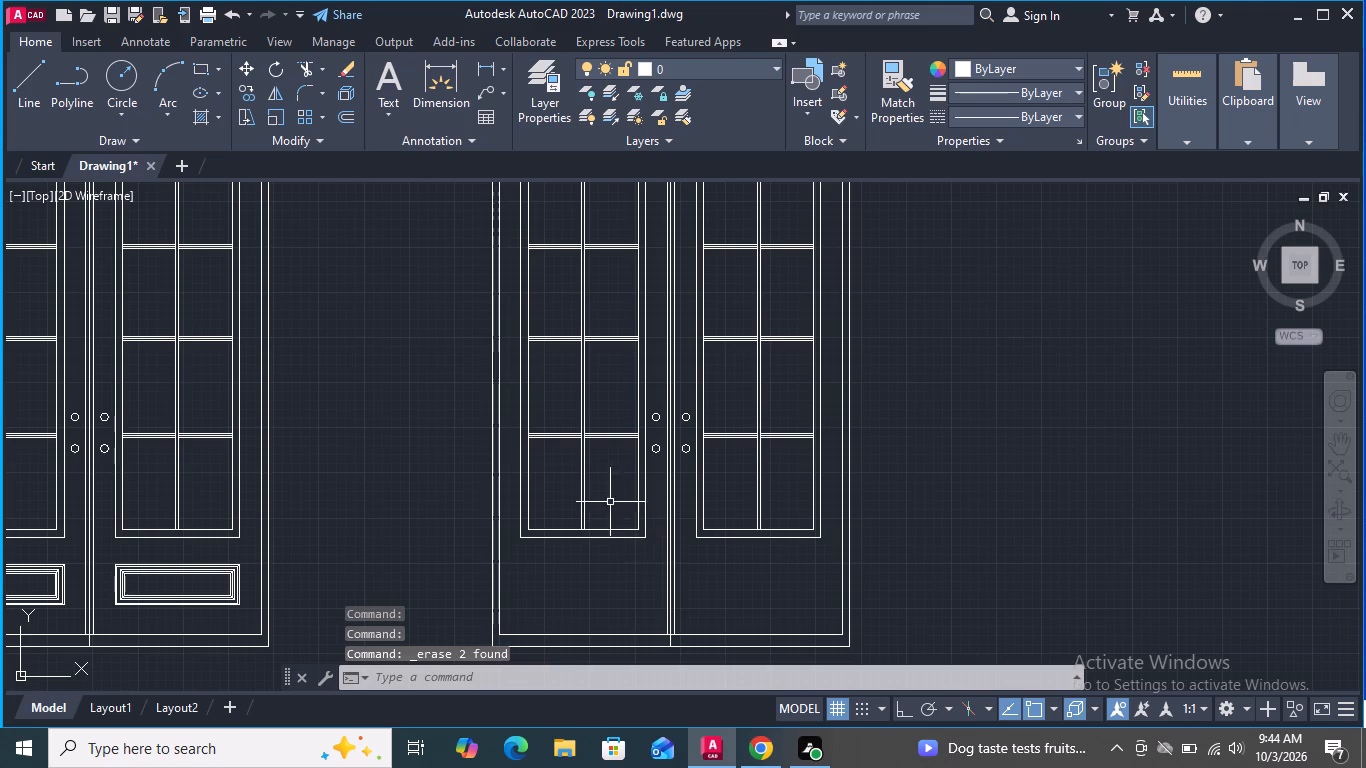
scroll(586, 469, "down", 1)
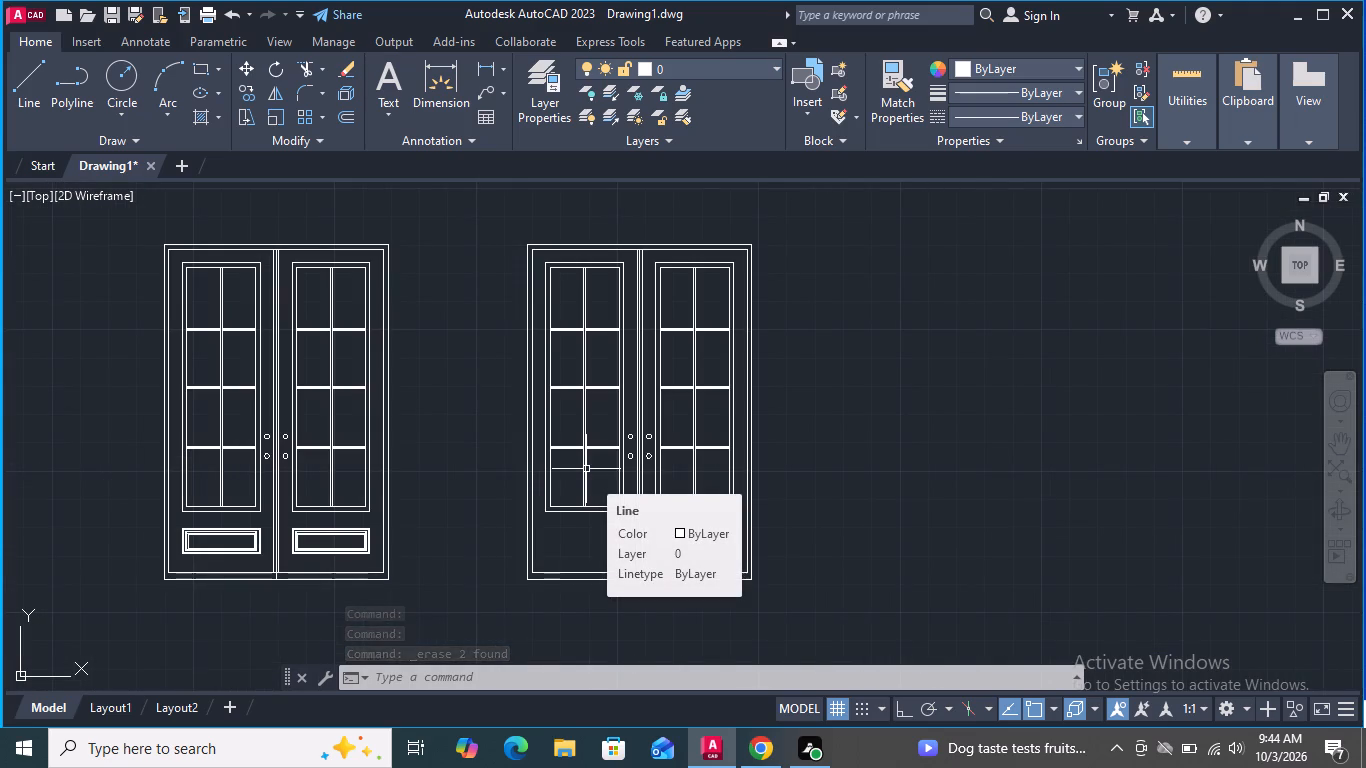
left_click(600, 462)
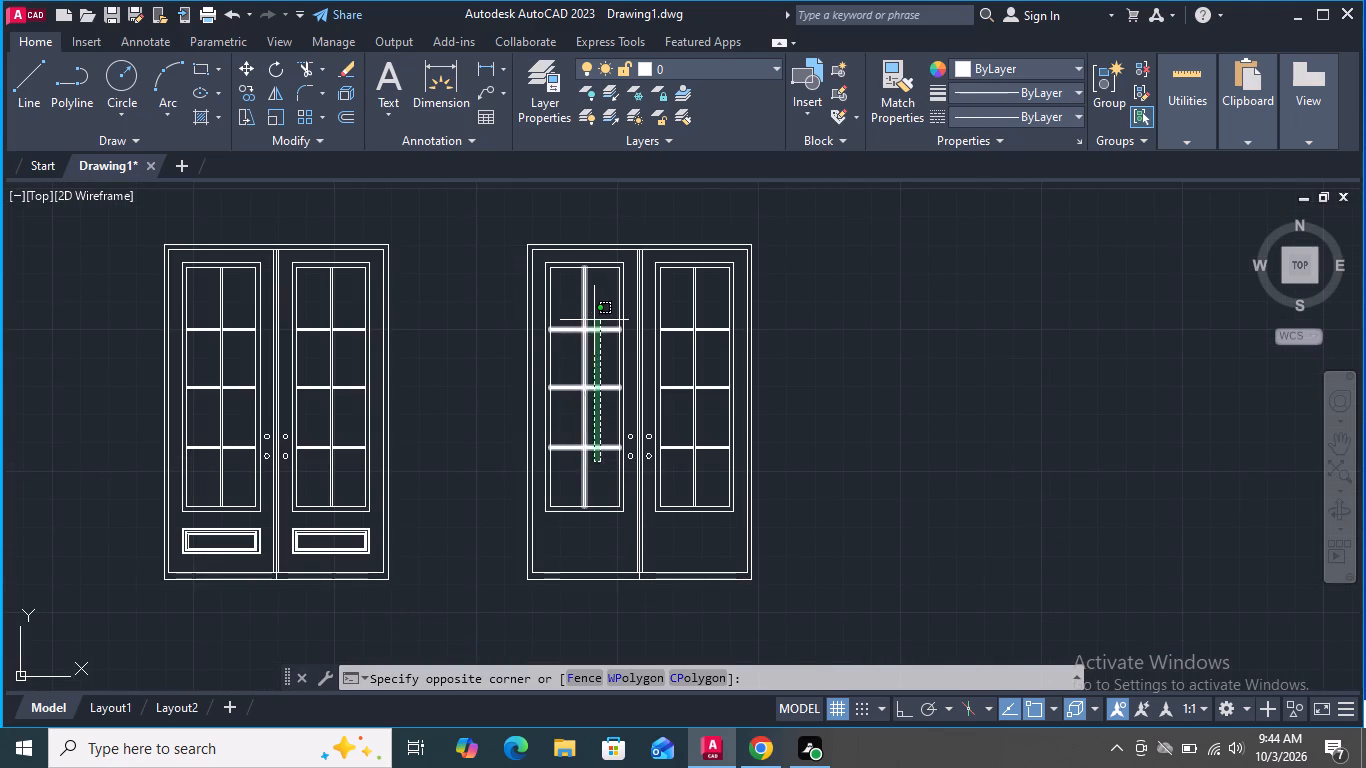
left_click(603, 320)
left_click(604, 468)
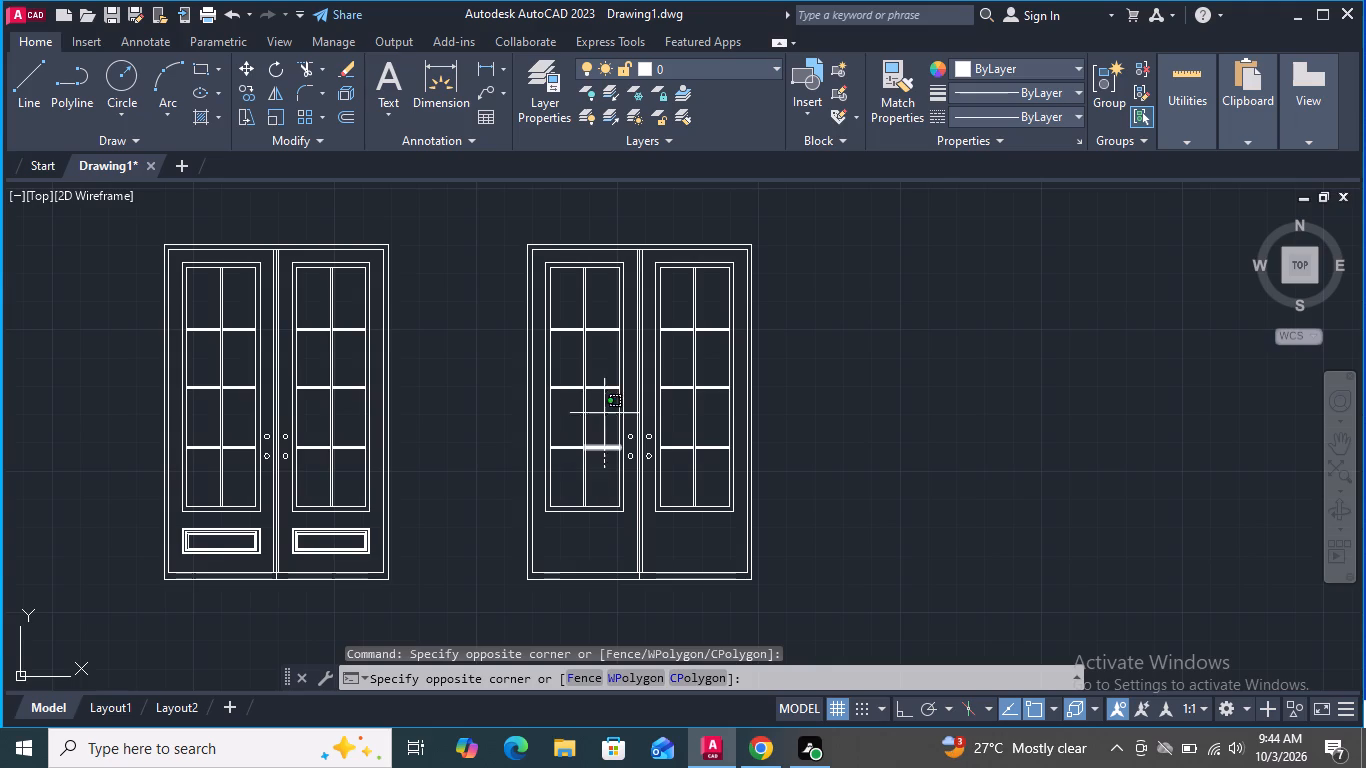
left_click(601, 382)
left_click(608, 336)
left_click(603, 326)
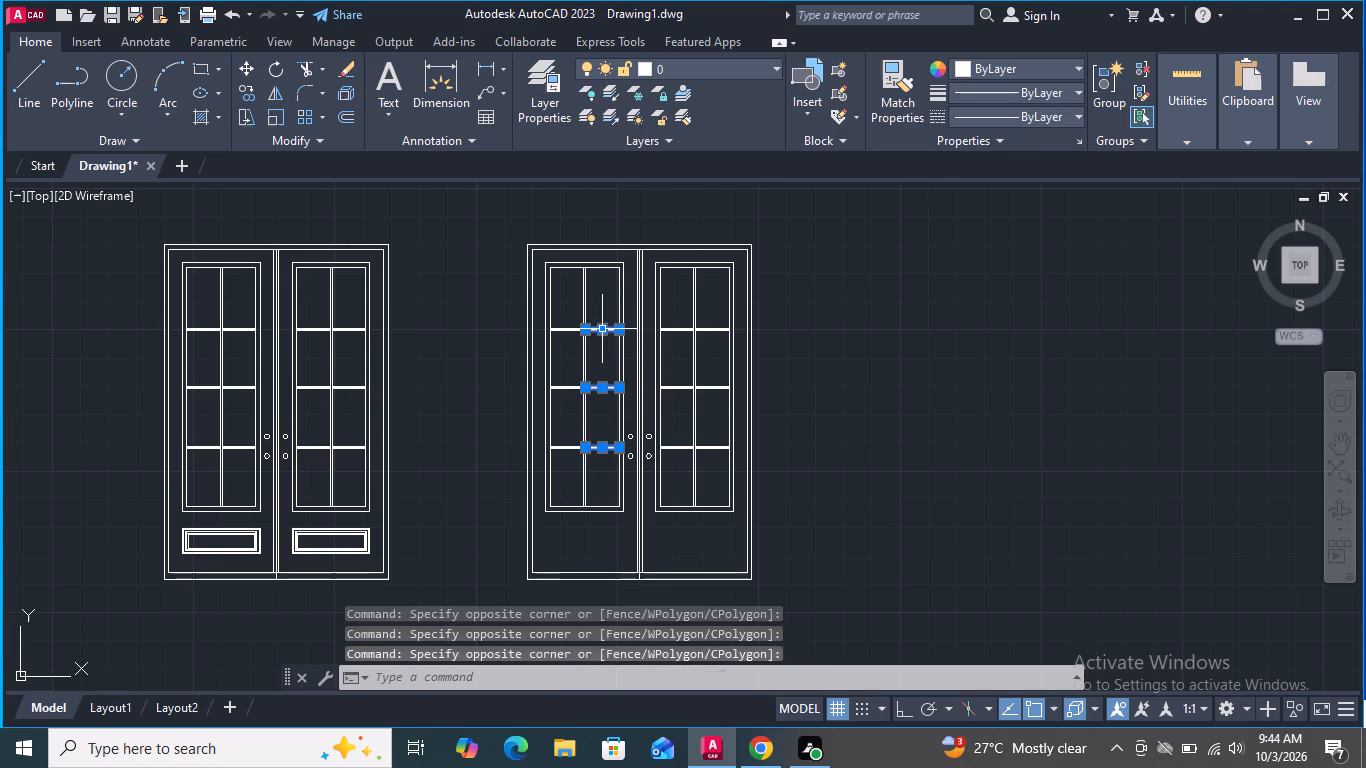
left_click(574, 346)
left_click(564, 316)
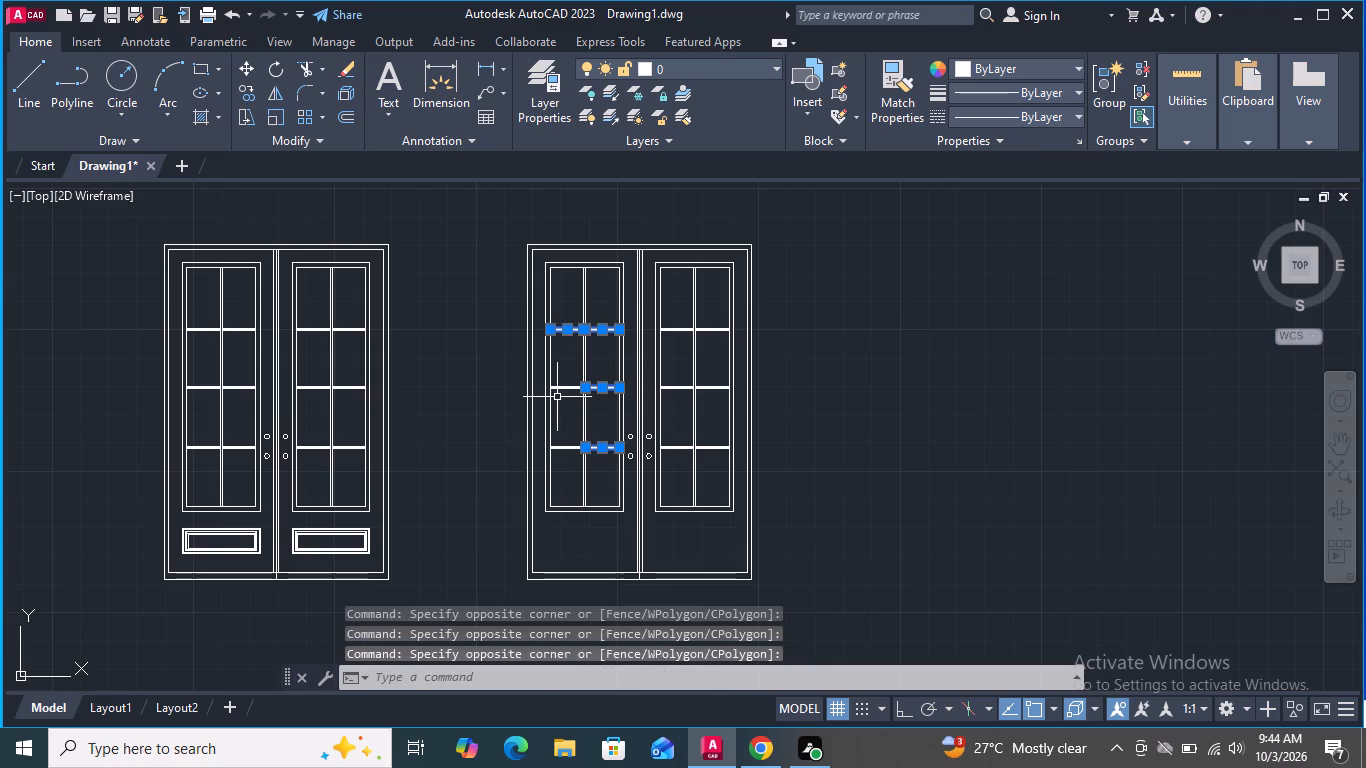
left_click(565, 397)
left_click(567, 381)
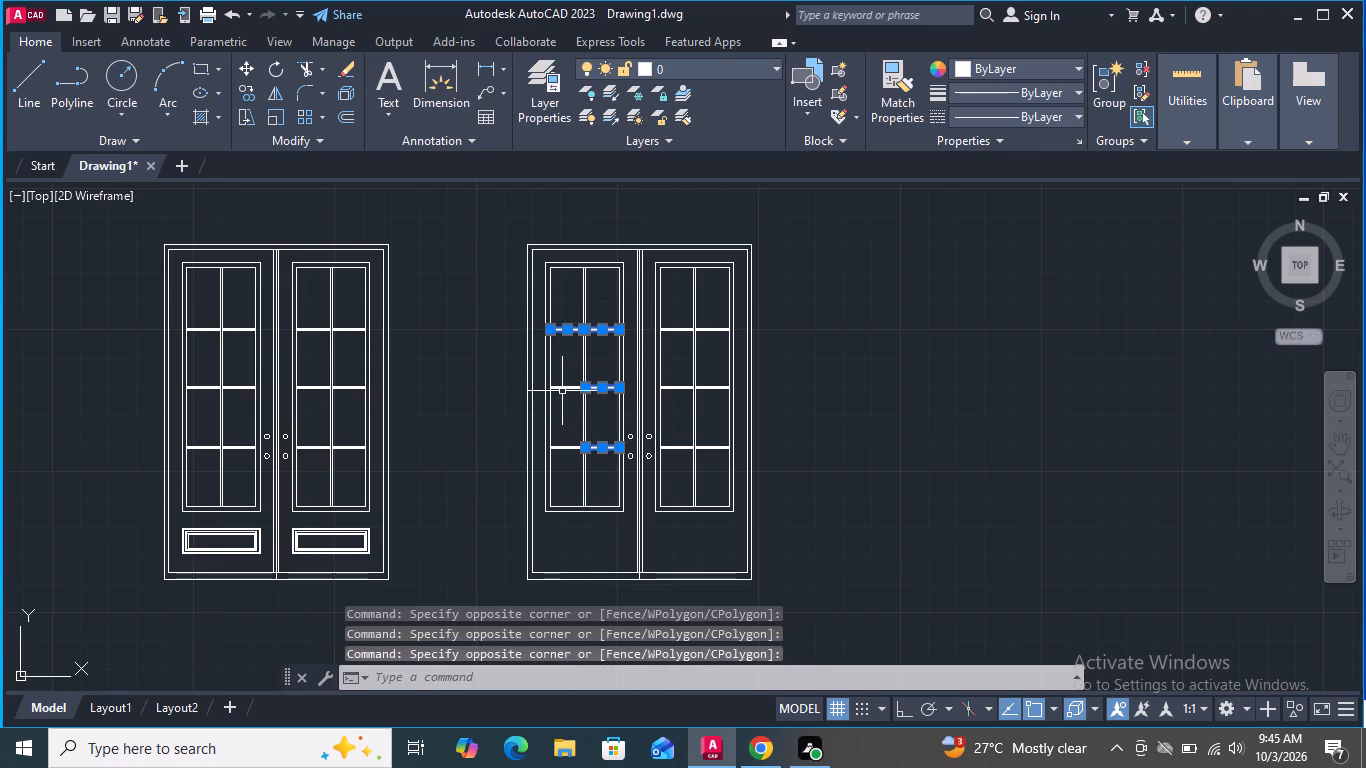
left_click(574, 394)
left_click(561, 378)
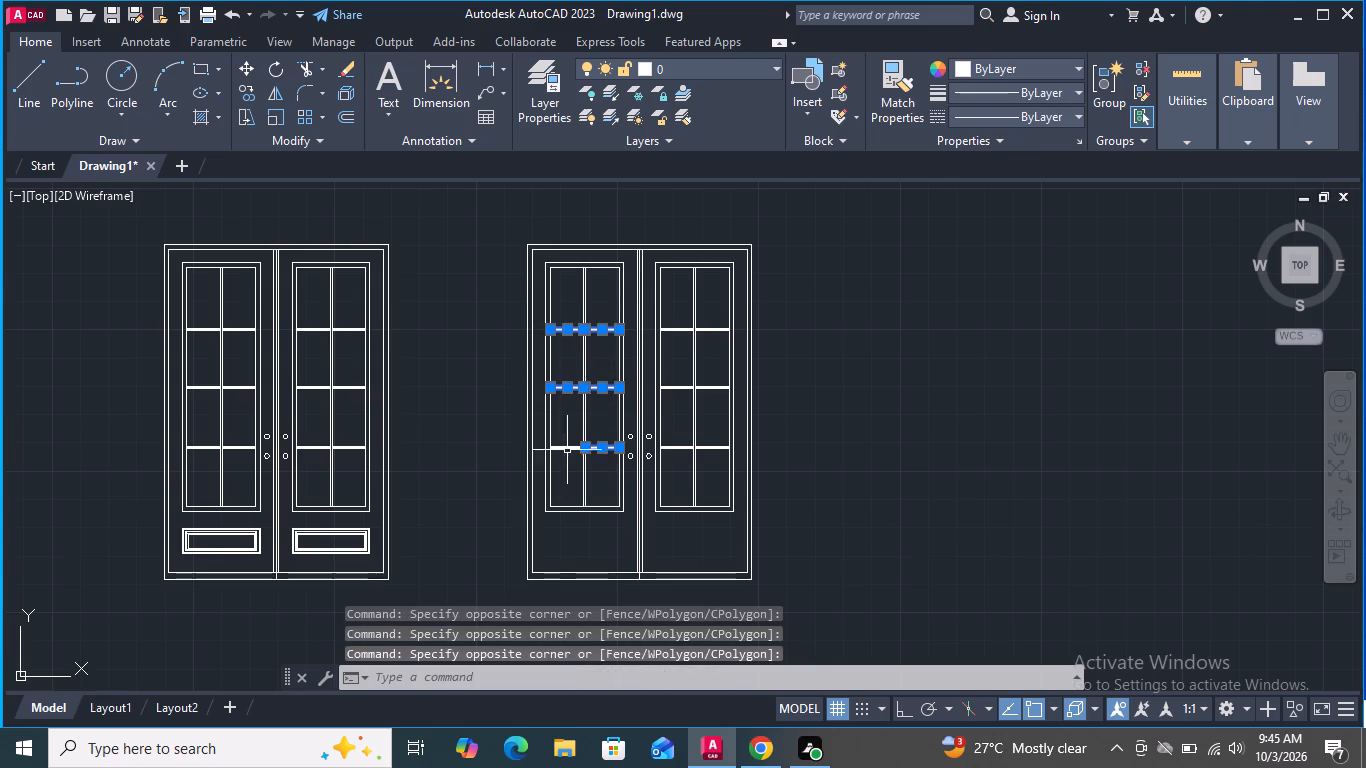
left_click(572, 457)
left_click(564, 439)
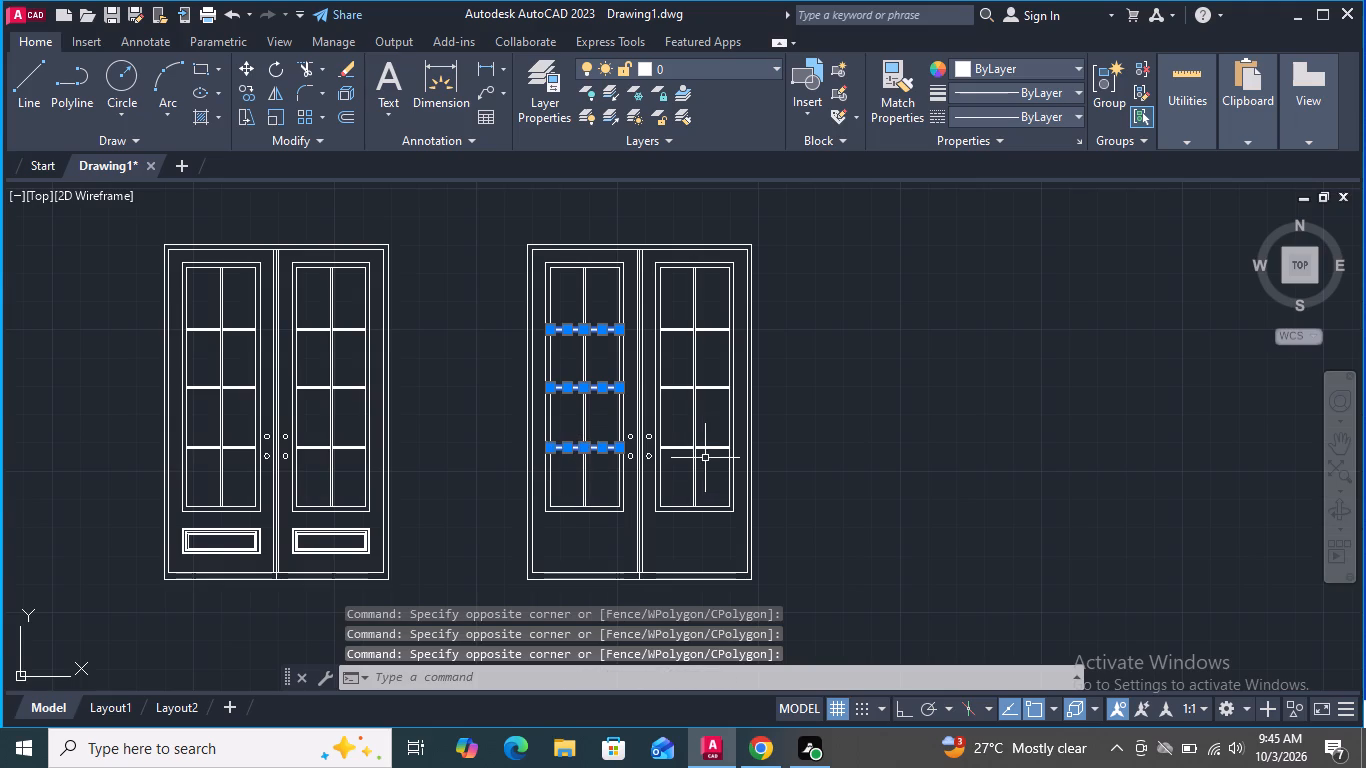
left_click(714, 456)
left_click(710, 438)
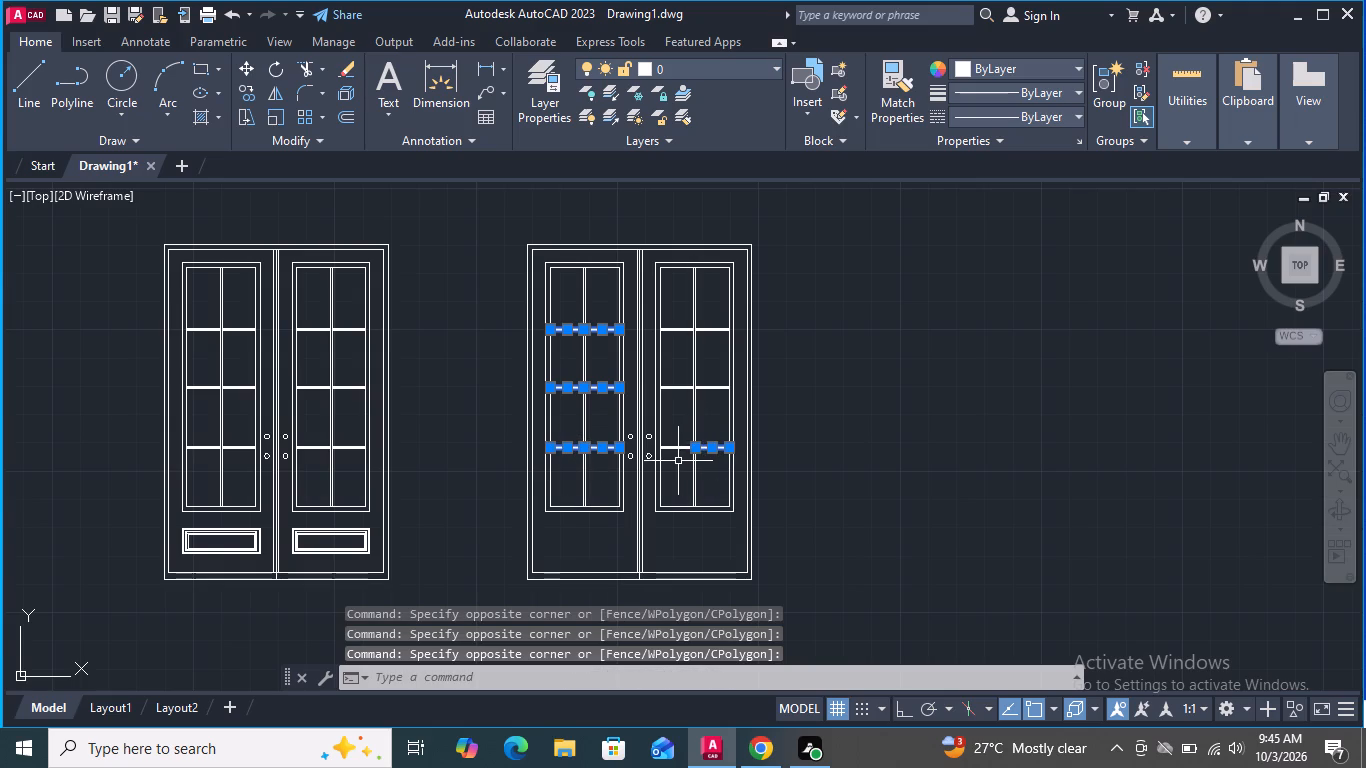
left_click(677, 459)
left_click(672, 438)
left_click(676, 404)
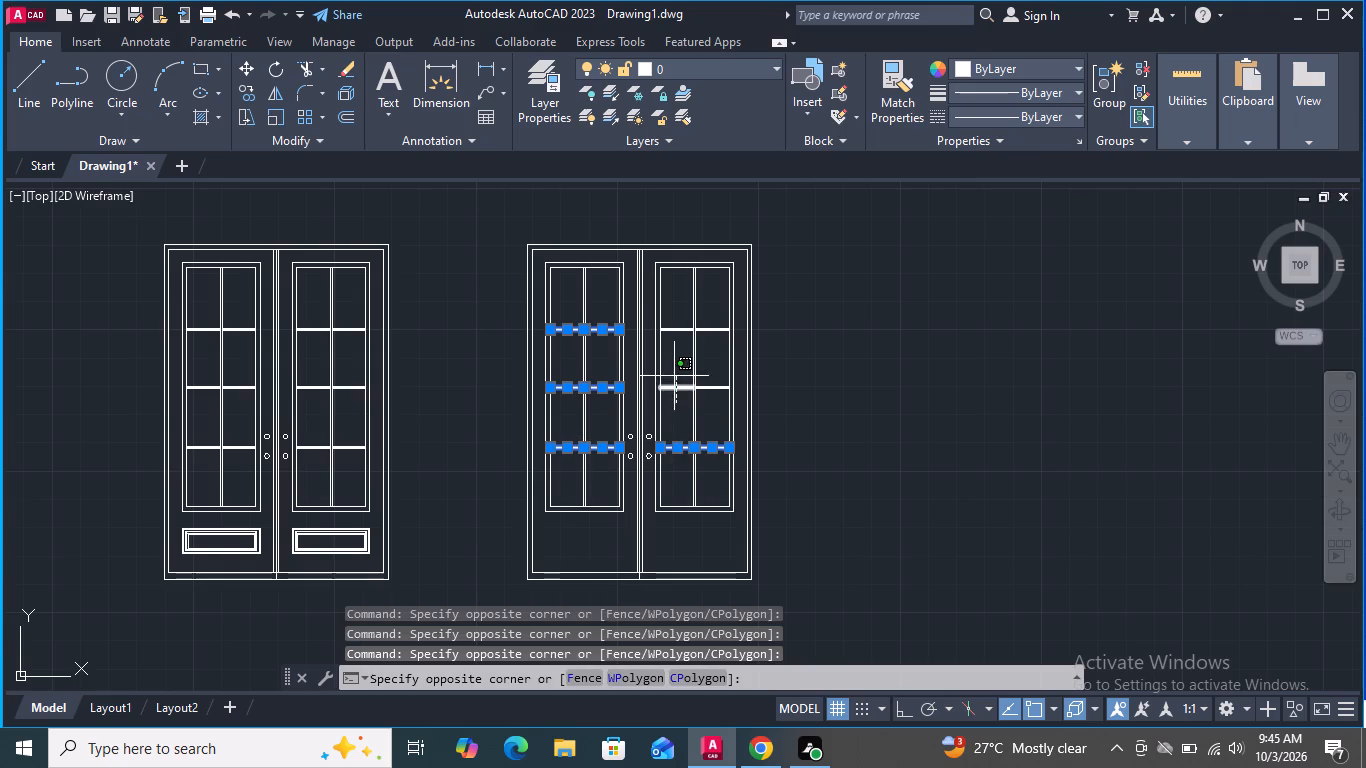
left_click(674, 375)
left_click(717, 401)
left_click(706, 371)
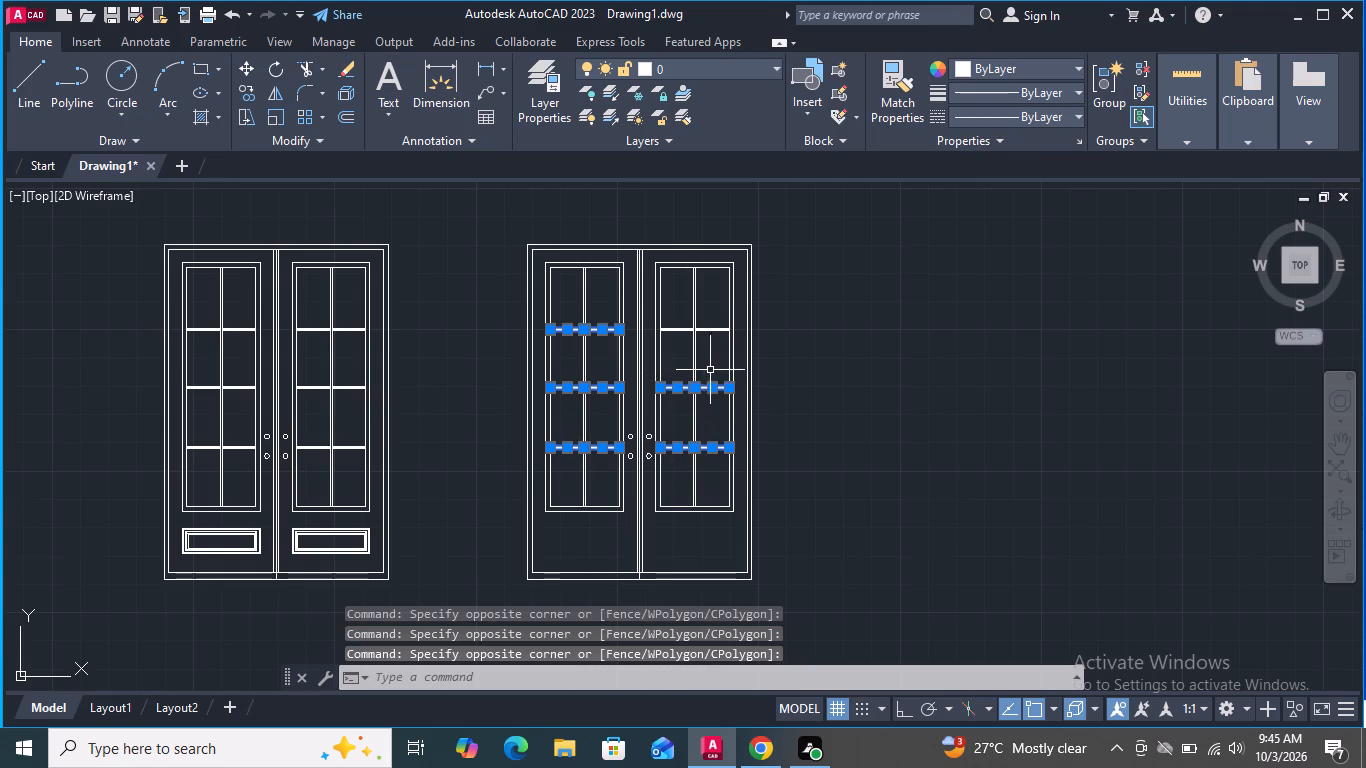
left_click(715, 337)
left_click(712, 320)
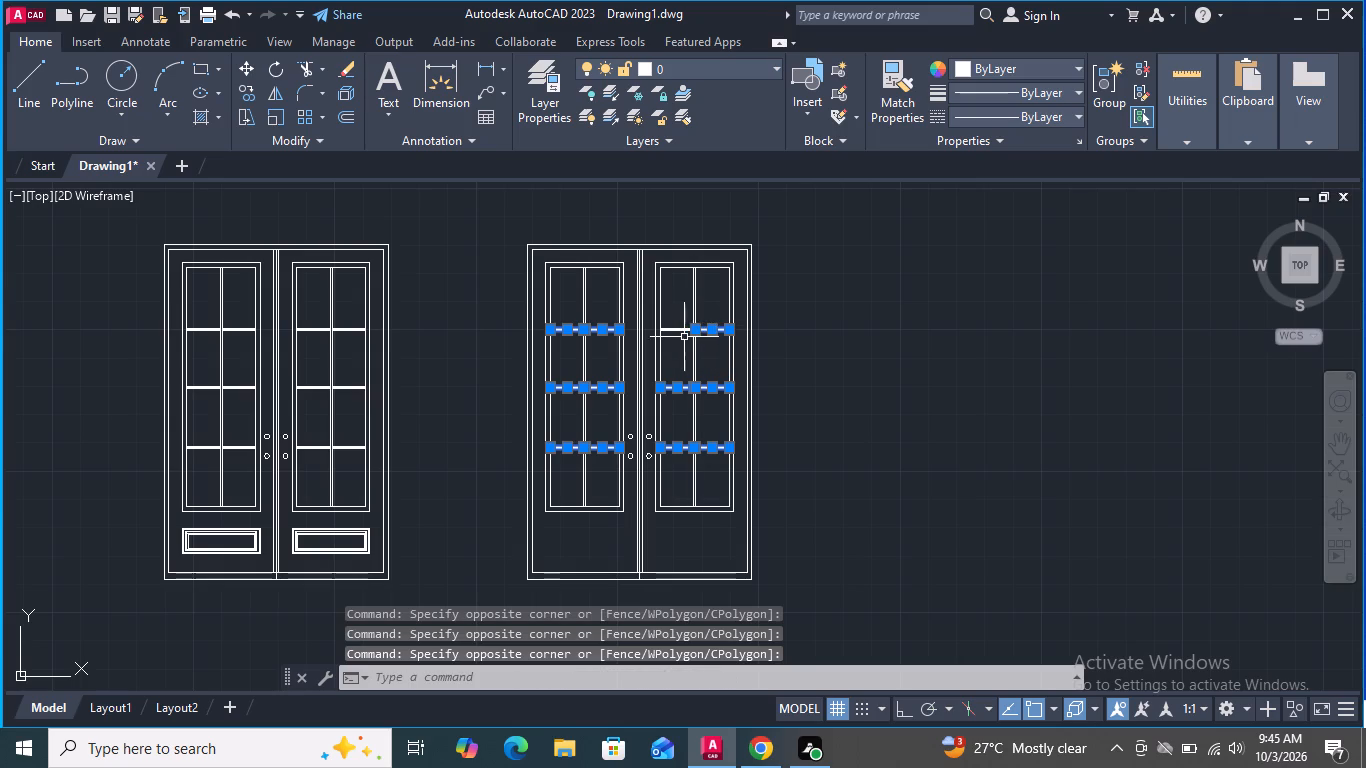
left_click(681, 337)
left_click(675, 319)
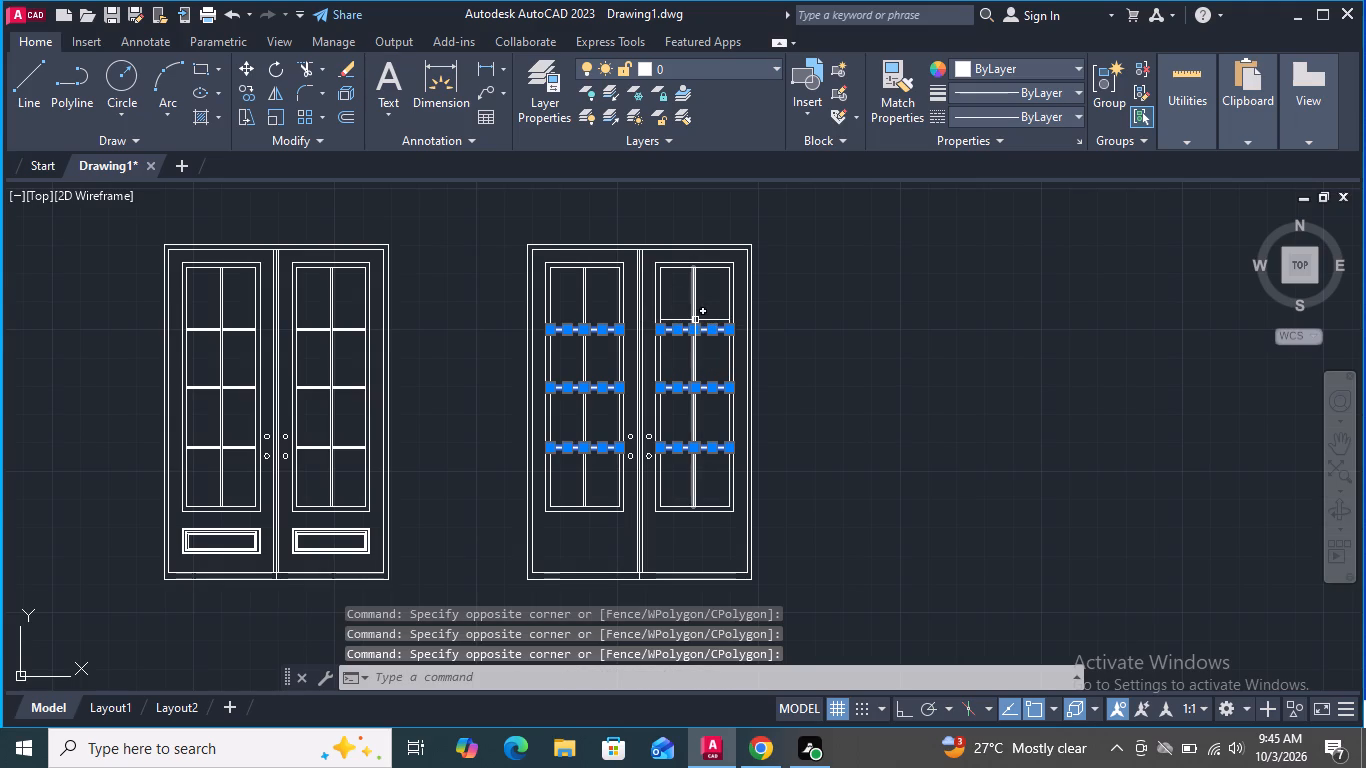
left_click(345, 61)
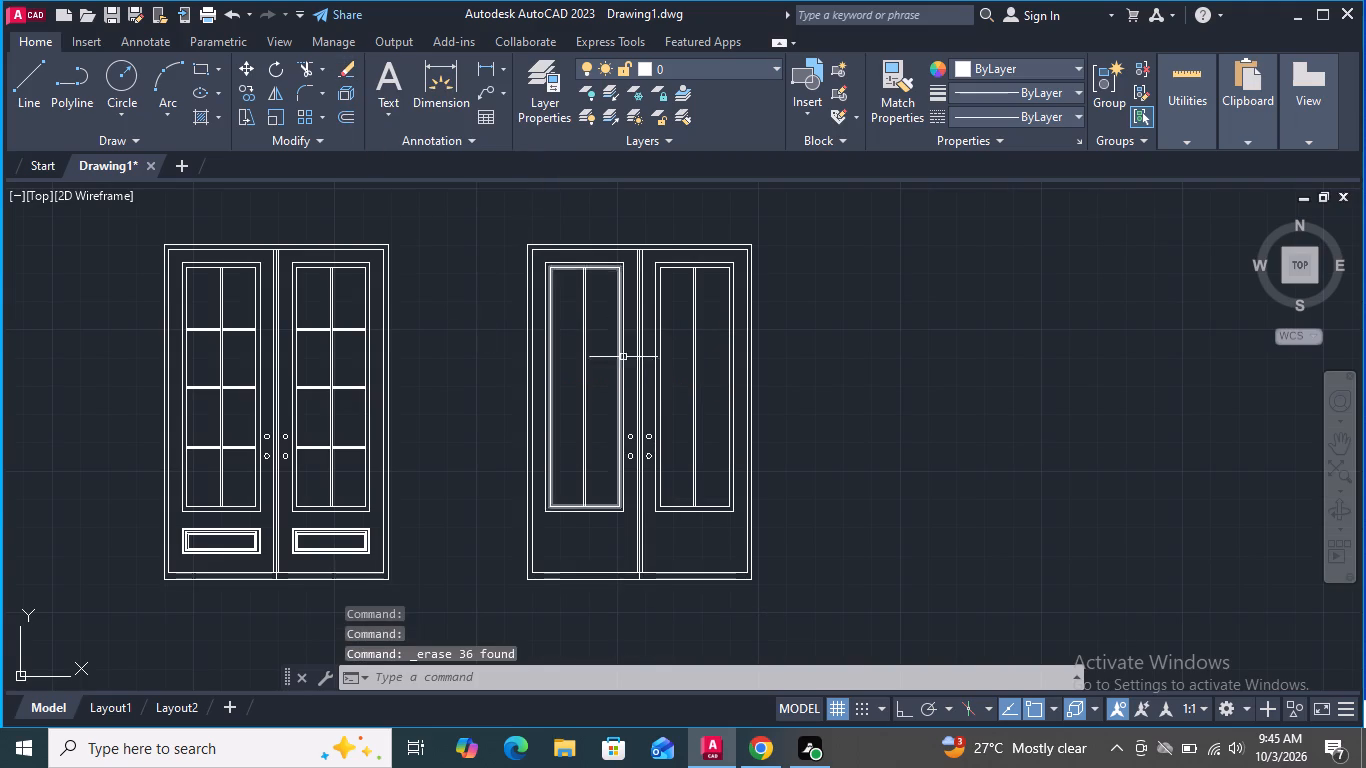
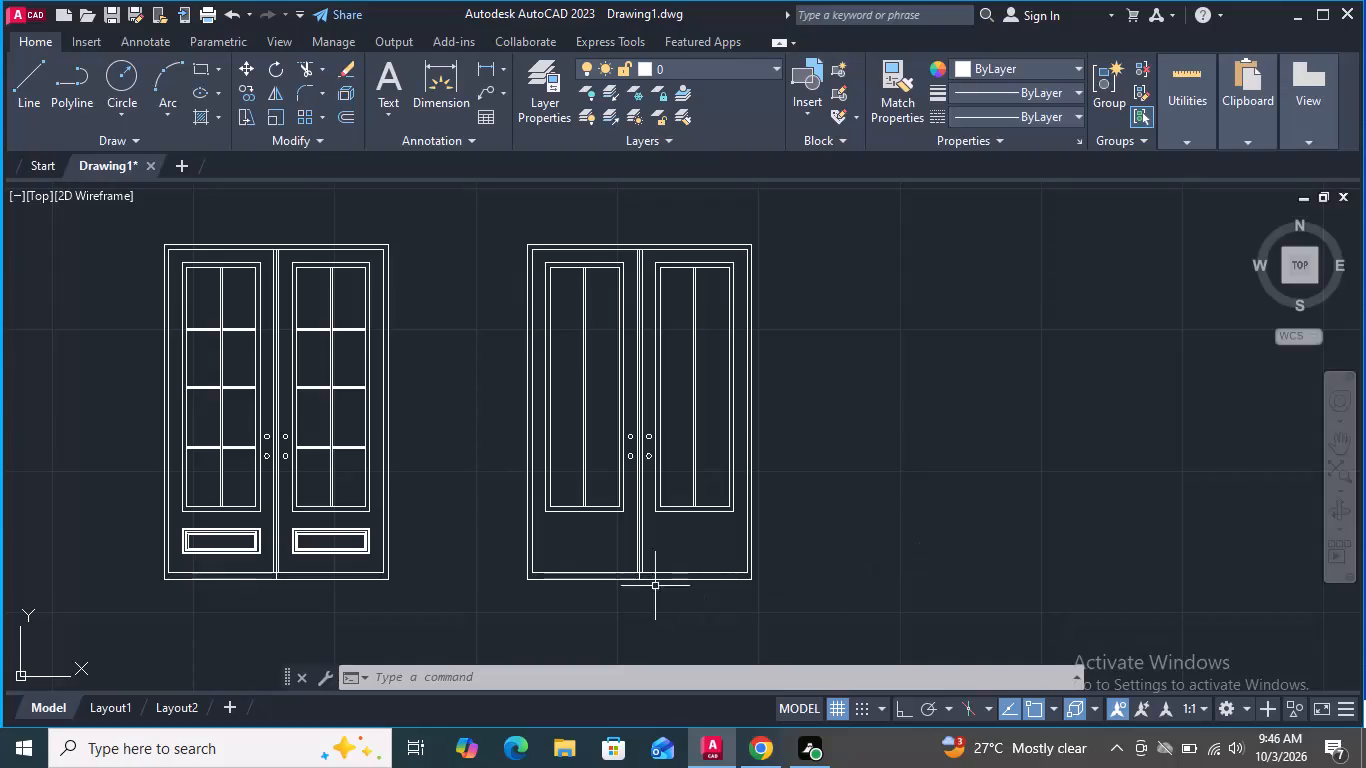
Stretch the bottom of the copied door's left panel, with its vertical bar, straight down by about 1'-3".
scroll(621, 465, "down", 1)
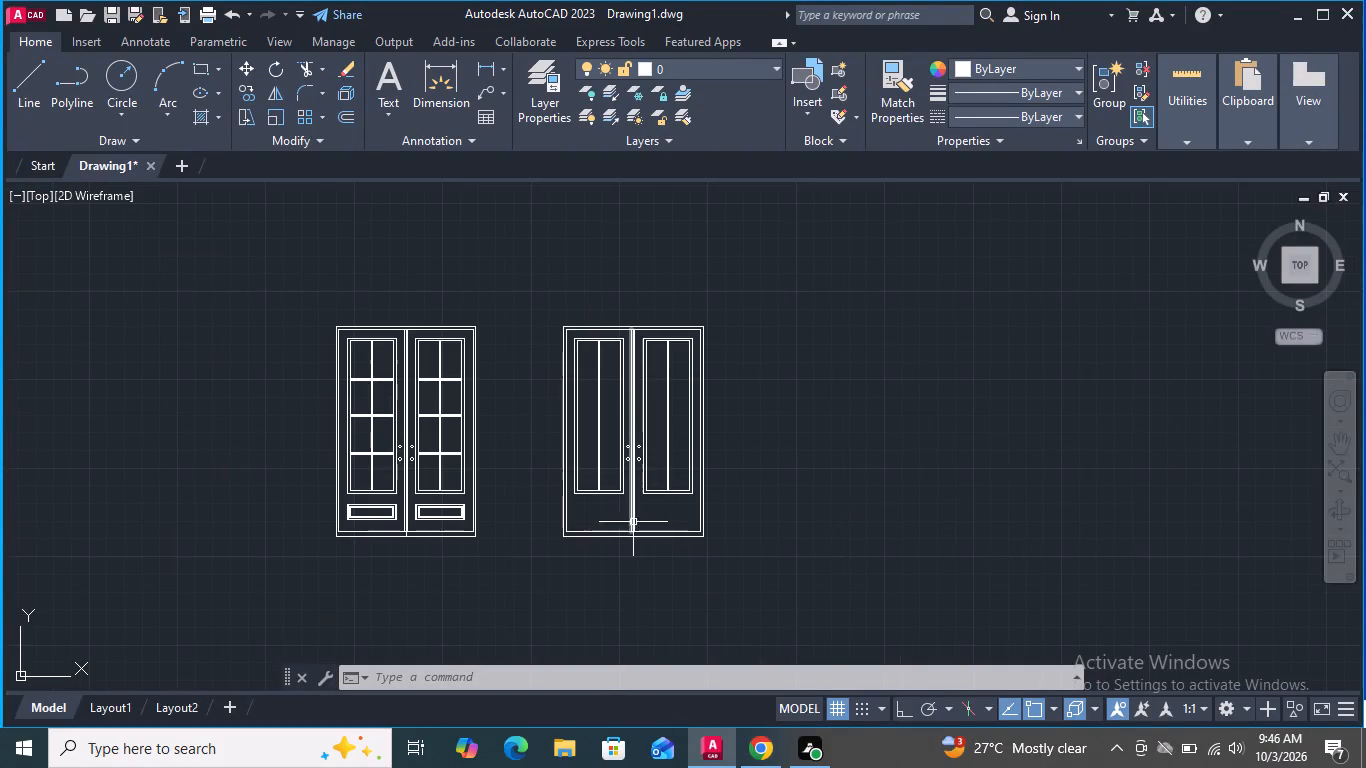
scroll(642, 553, "up", 2)
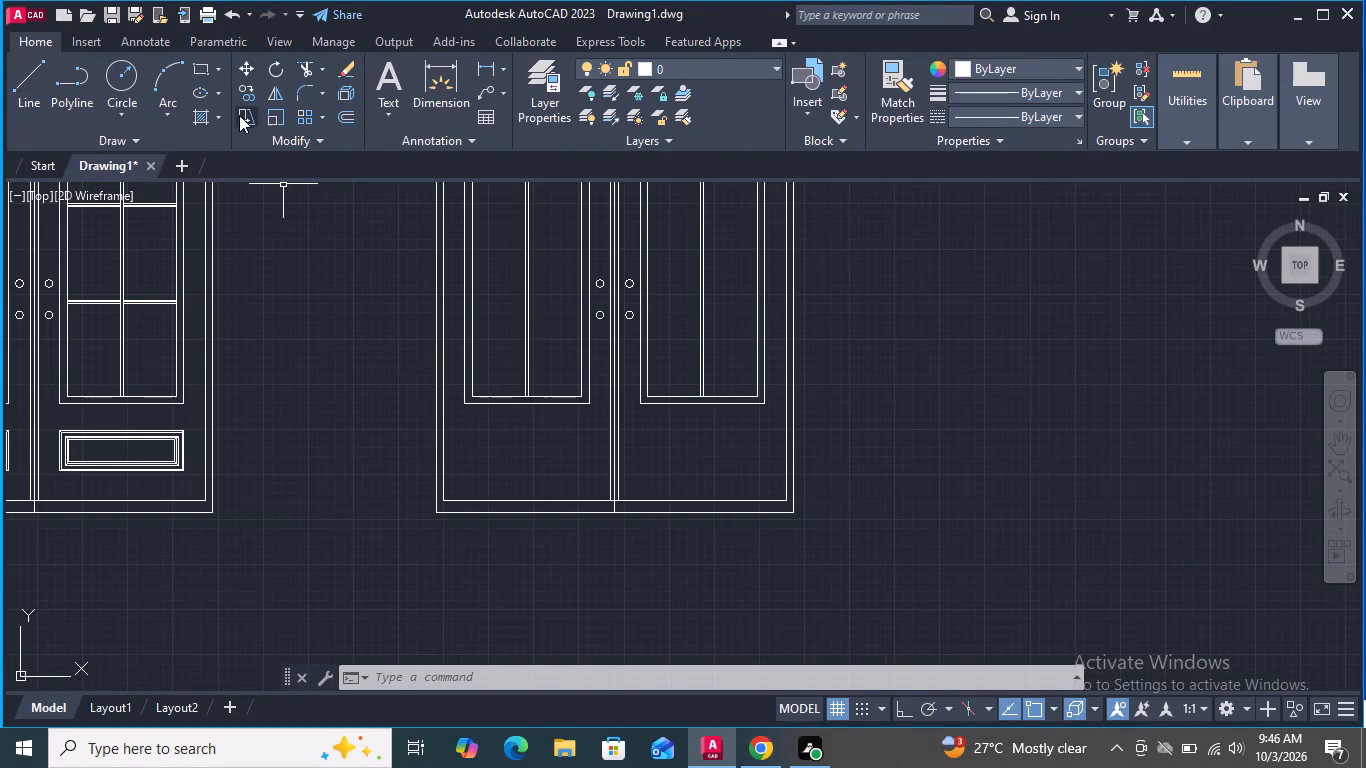
left_click(238, 113)
left_click(909, 710)
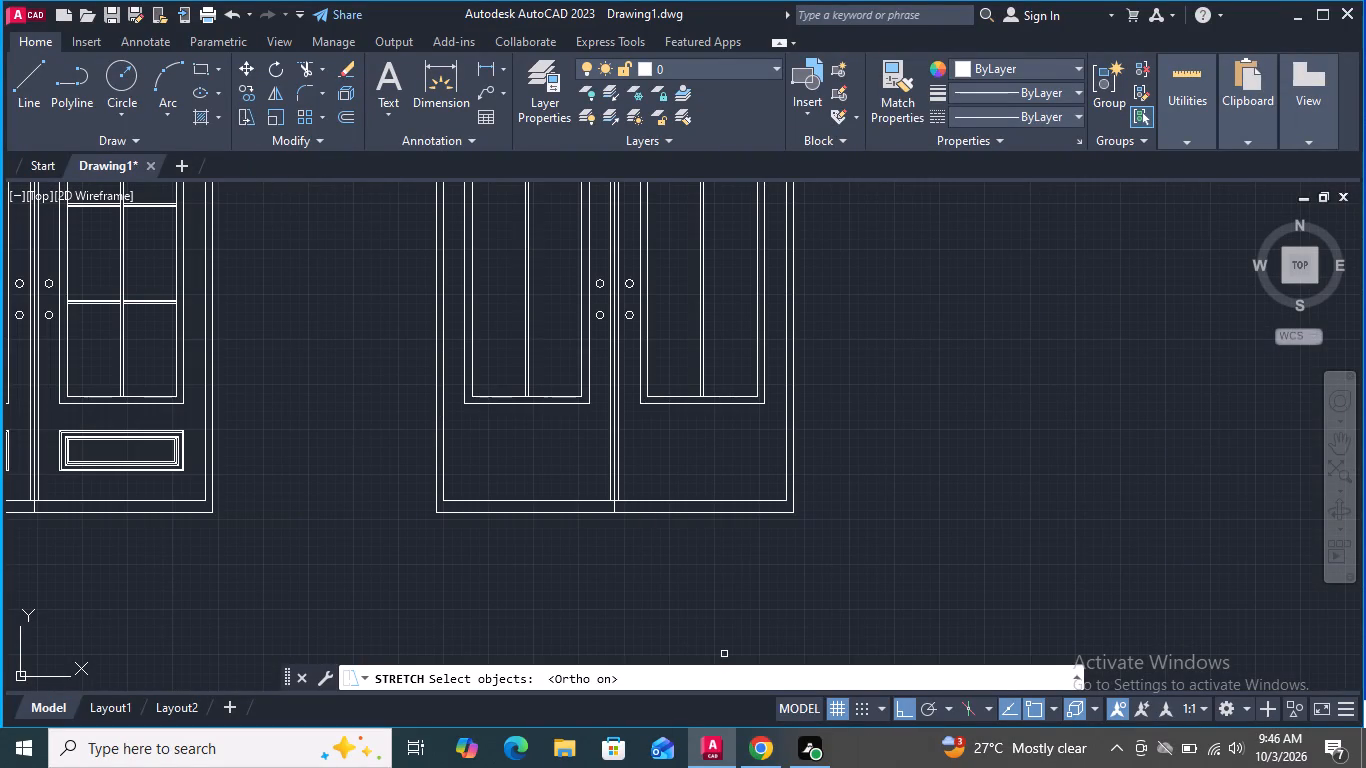
left_click(598, 419)
left_click(457, 381)
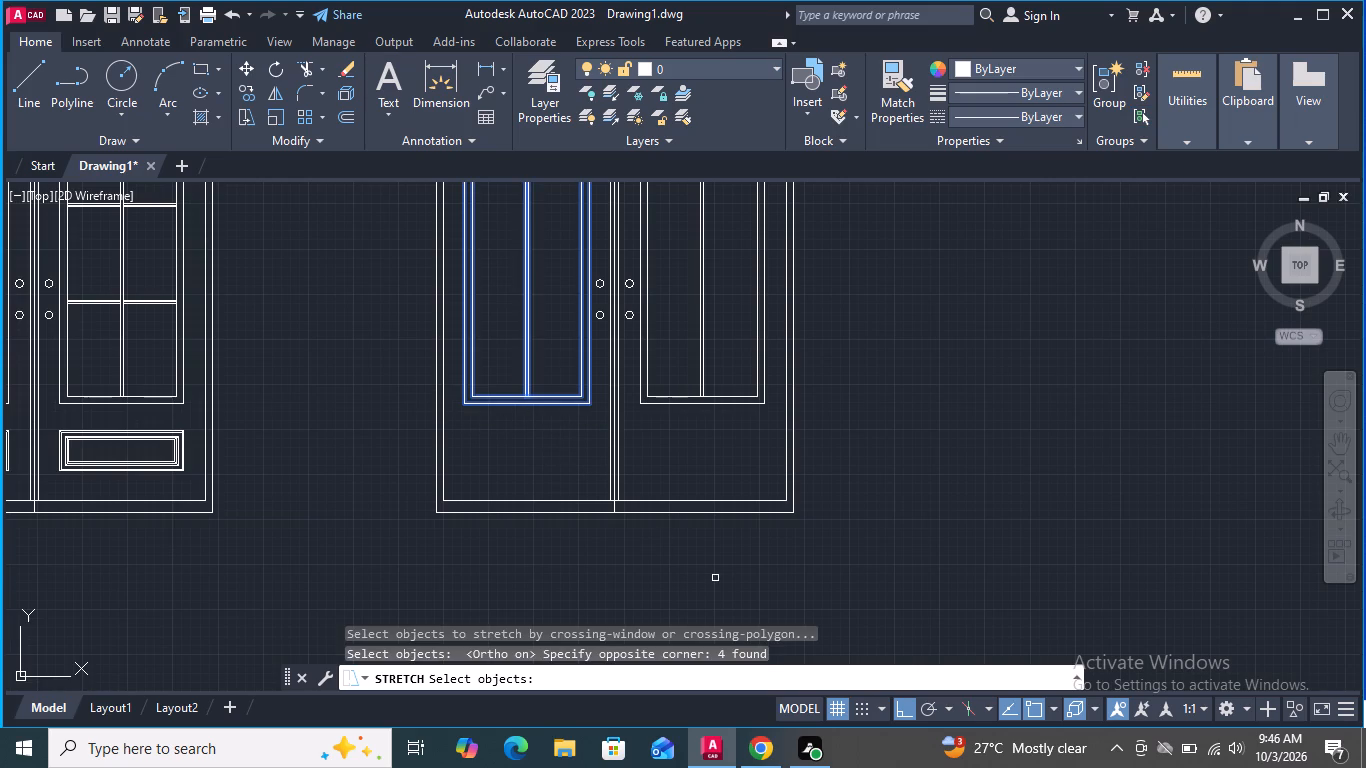
key("Return")
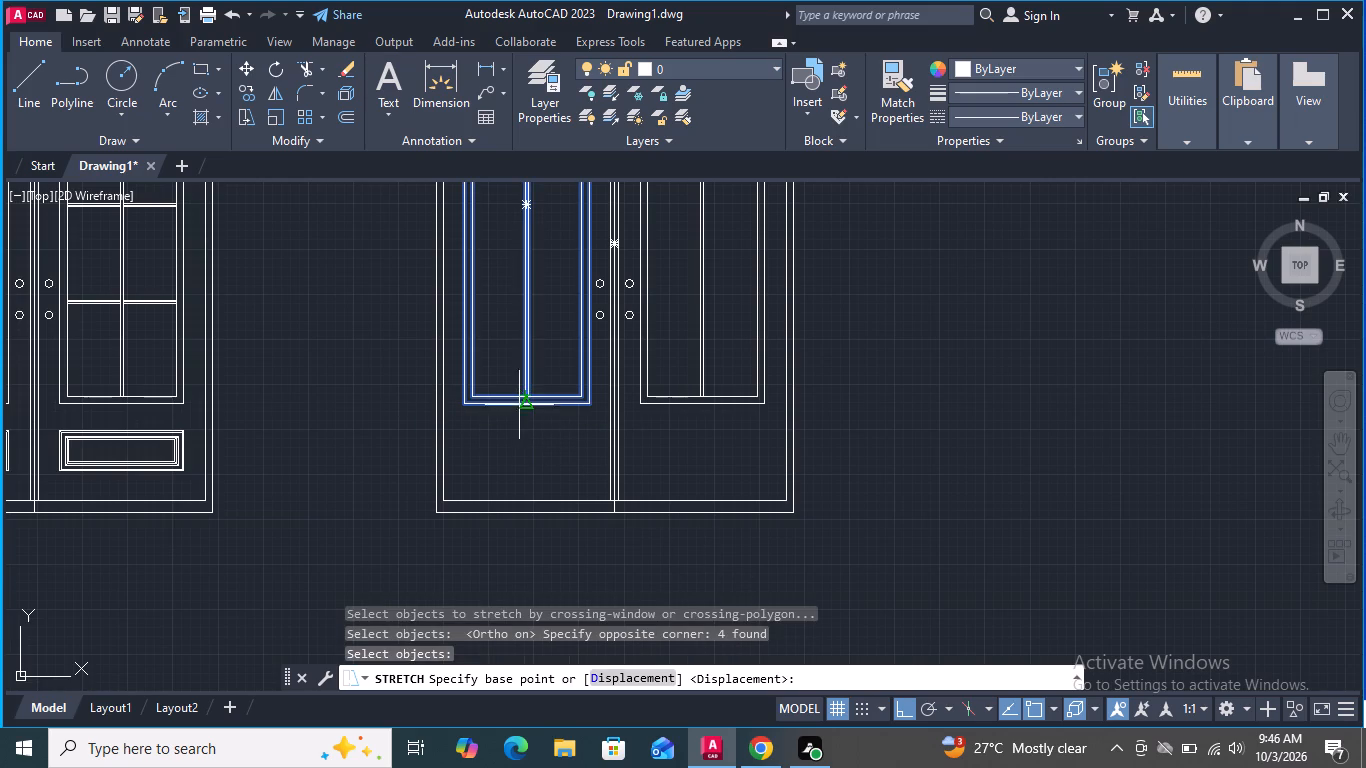
left_click(522, 404)
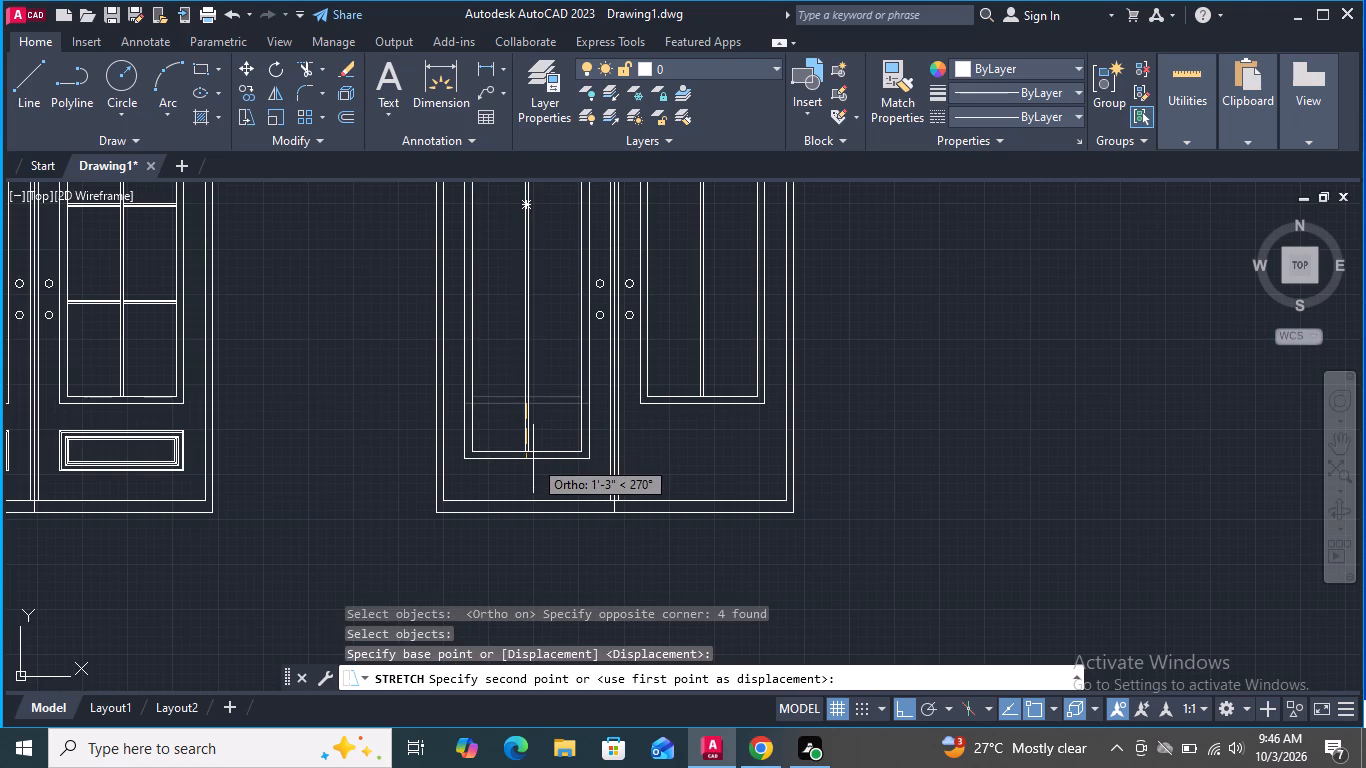
left_click(530, 463)
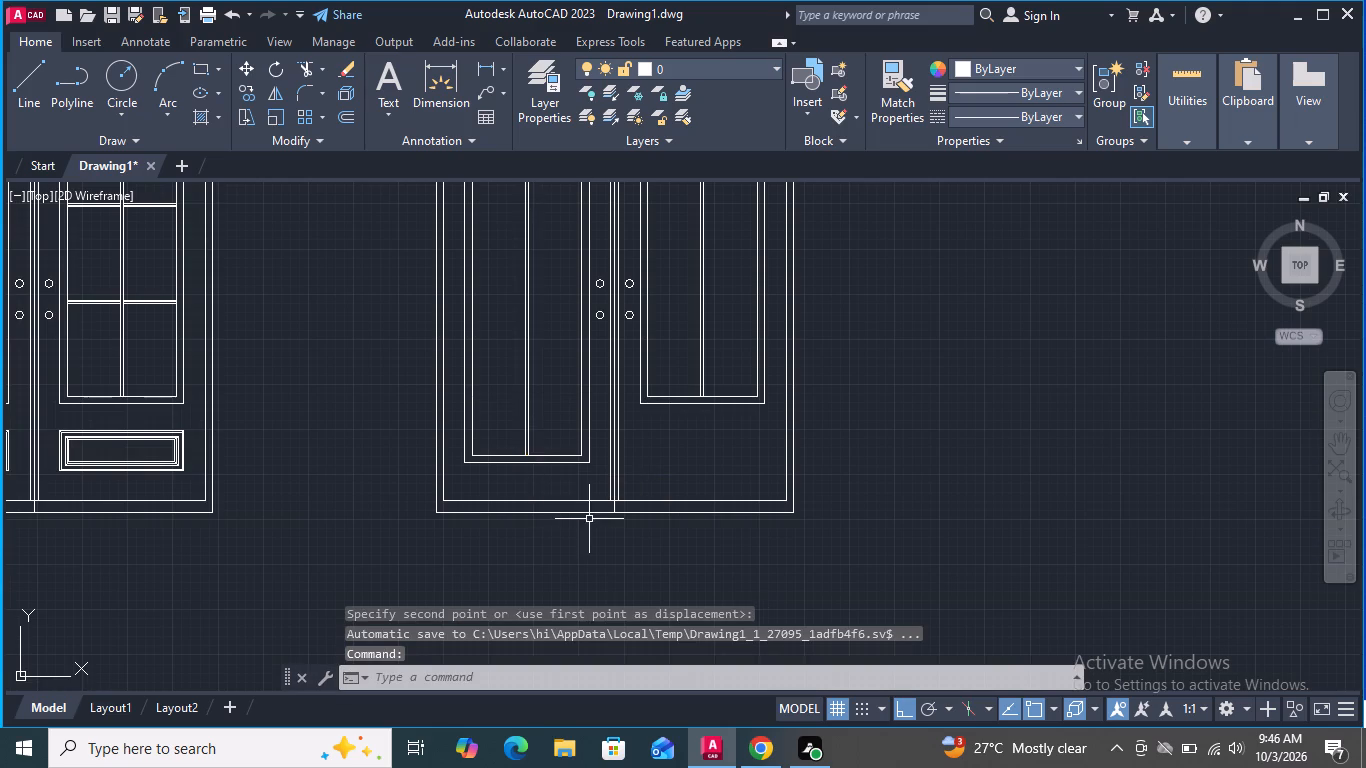
Stretch the bottom of the copied door's right panel, with its vertical bar, straight down to align with the left panel's bottom edge.
scroll(589, 519, "down", 1)
scroll(673, 465, "up", 1)
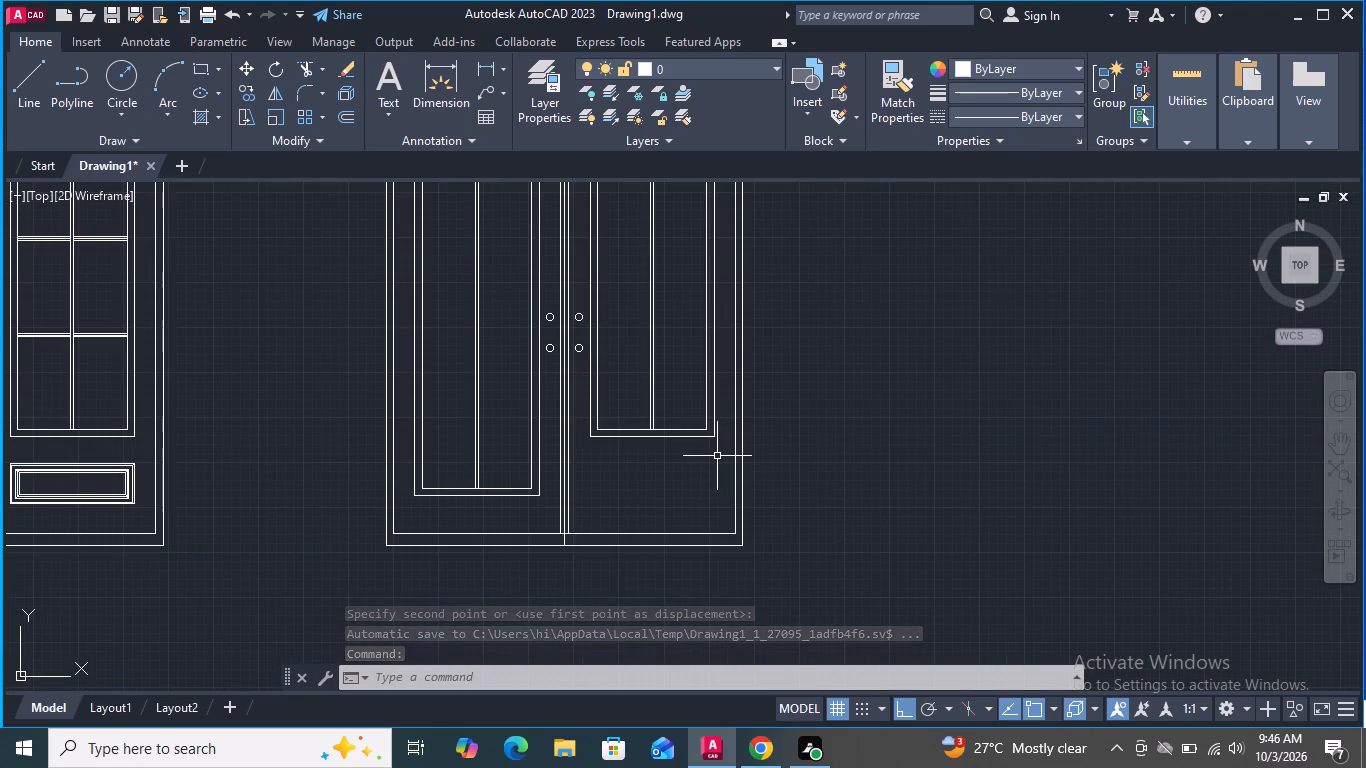
key("space")
left_click(720, 455)
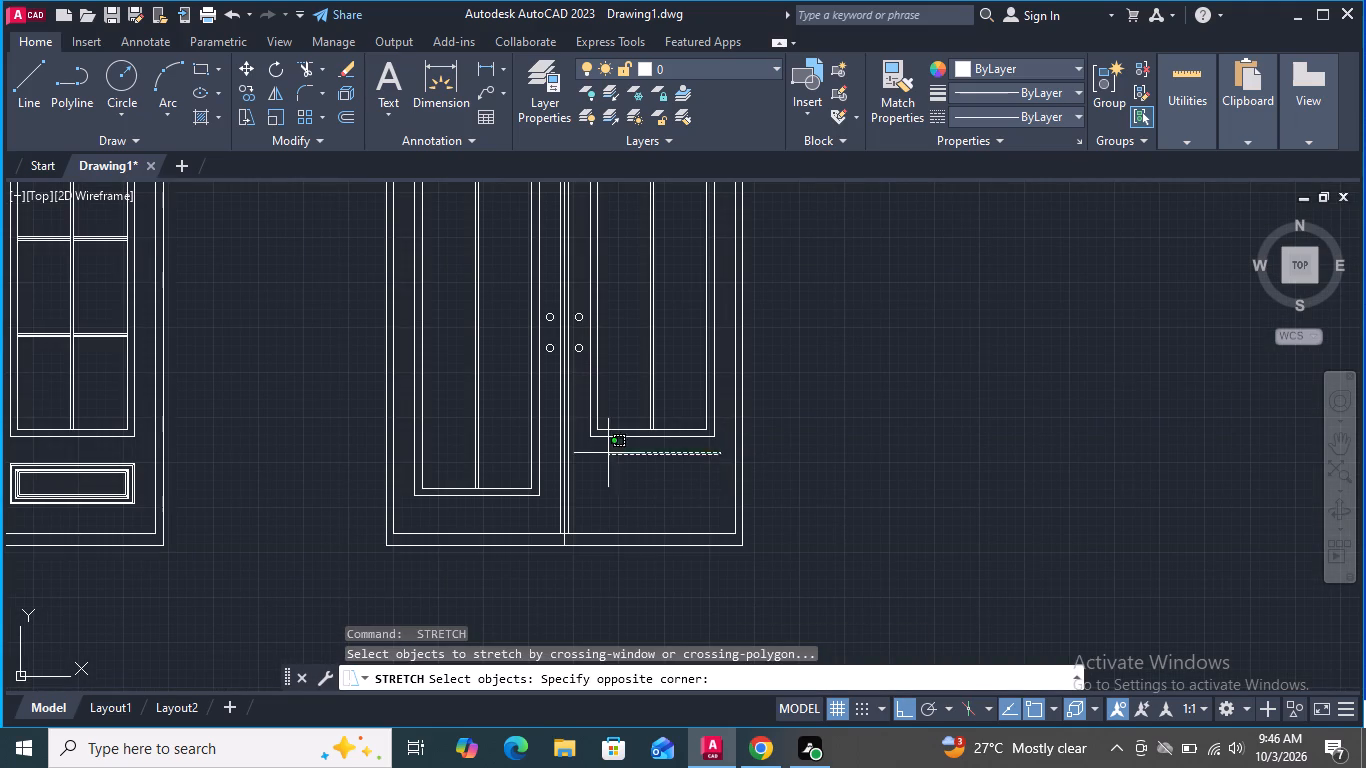
left_click(581, 412)
key("space")
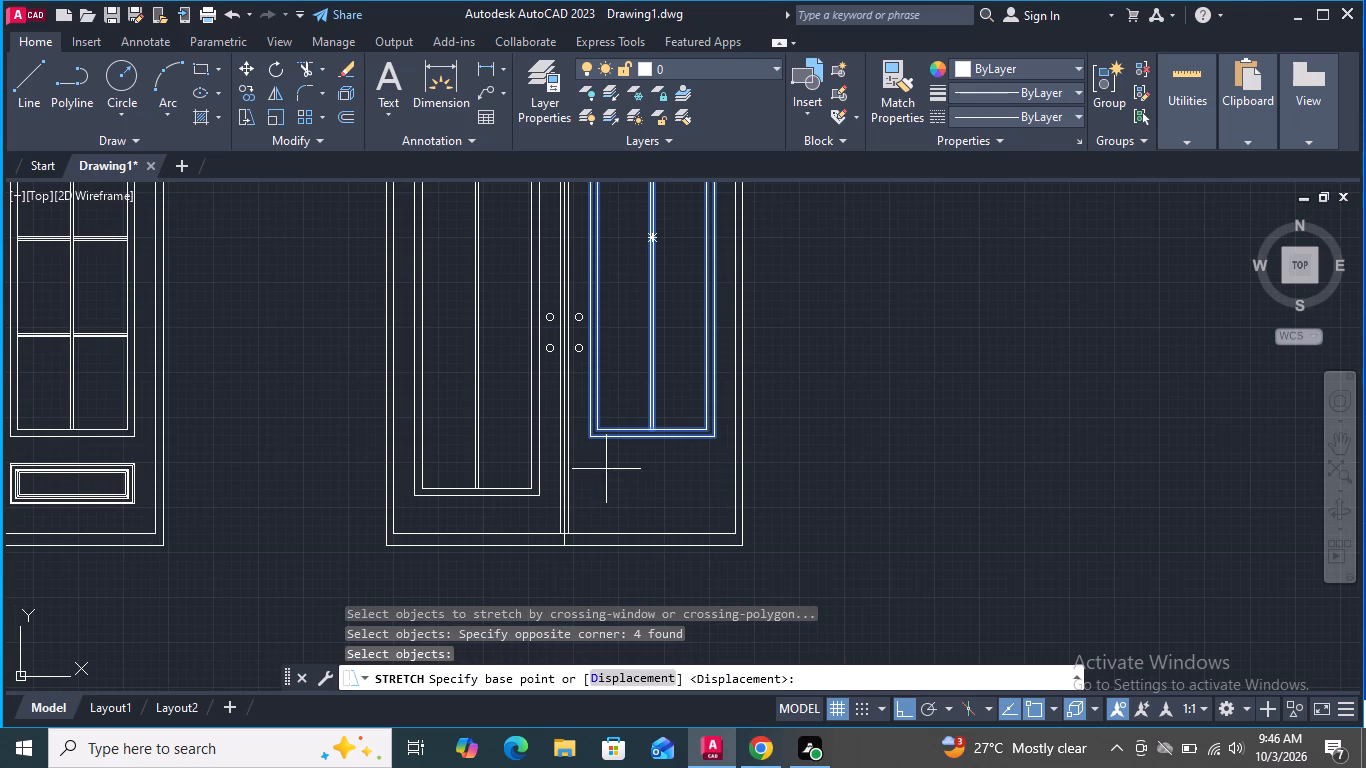
left_click(653, 440)
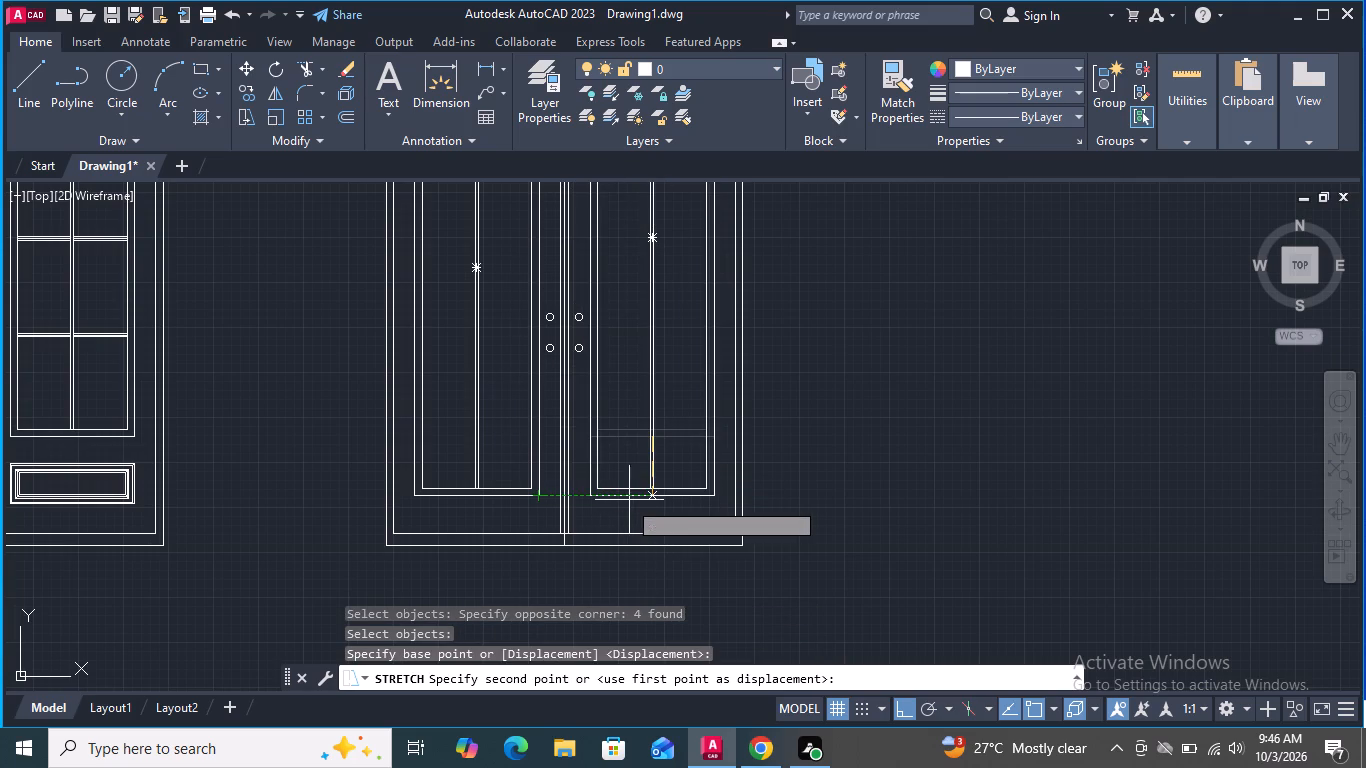
left_click(652, 497)
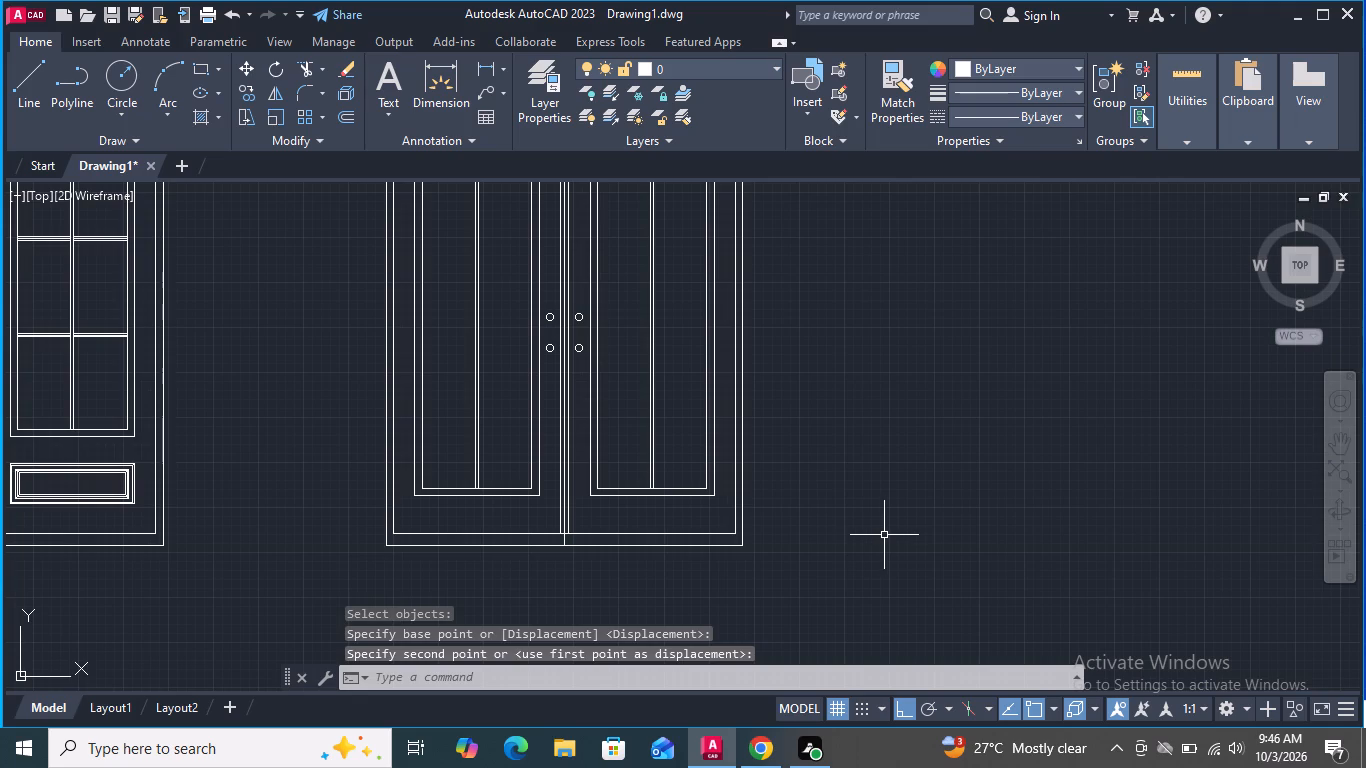
key("Escape")
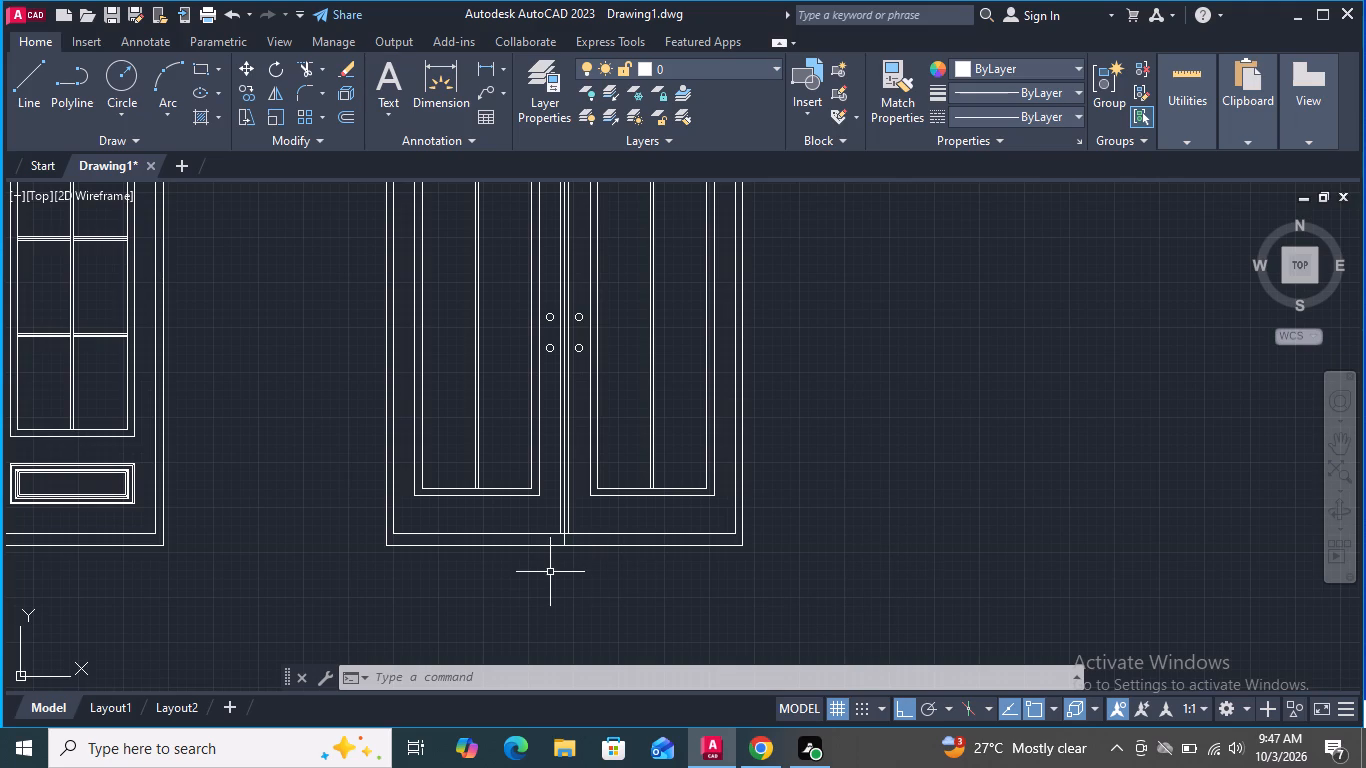
Erase the vertical centre bars from both lengthened panels of the copied door.
scroll(547, 591, "down", 1)
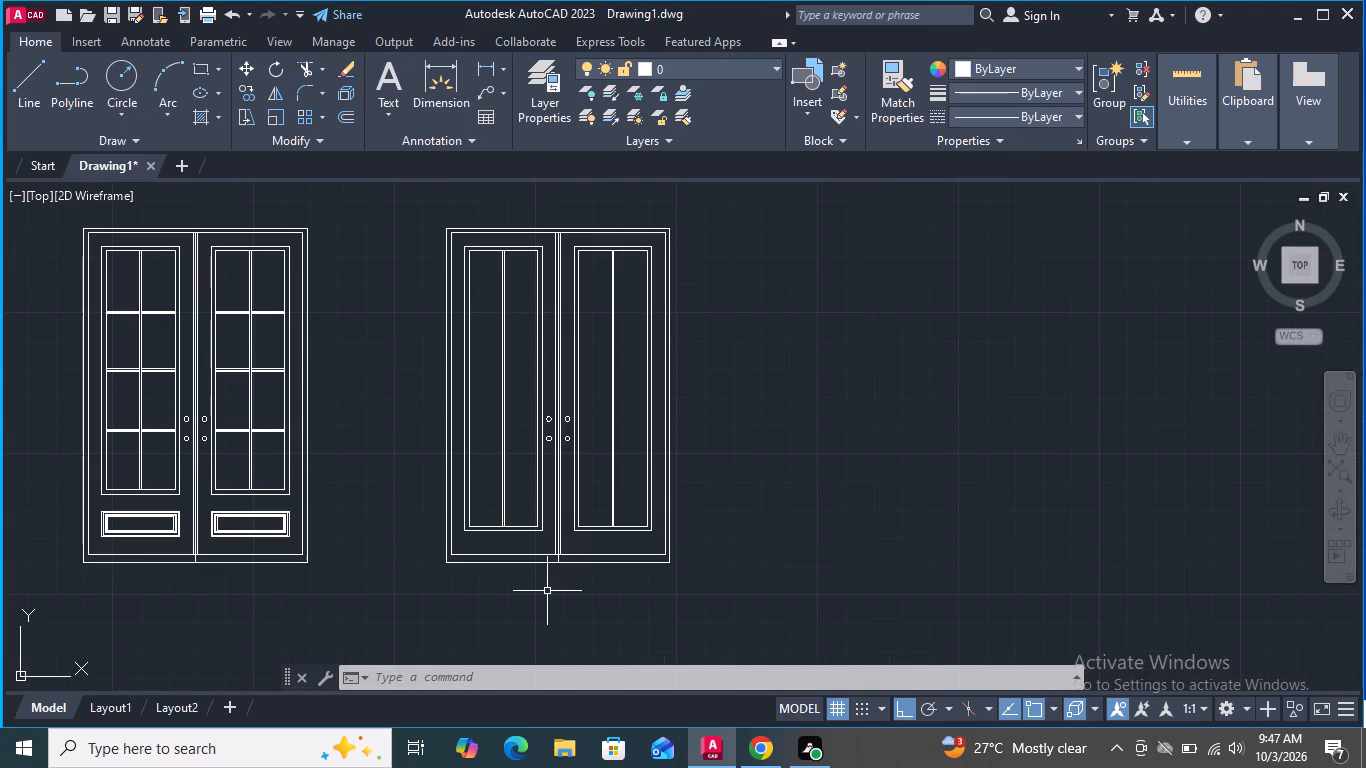
scroll(244, 428, "up", 3)
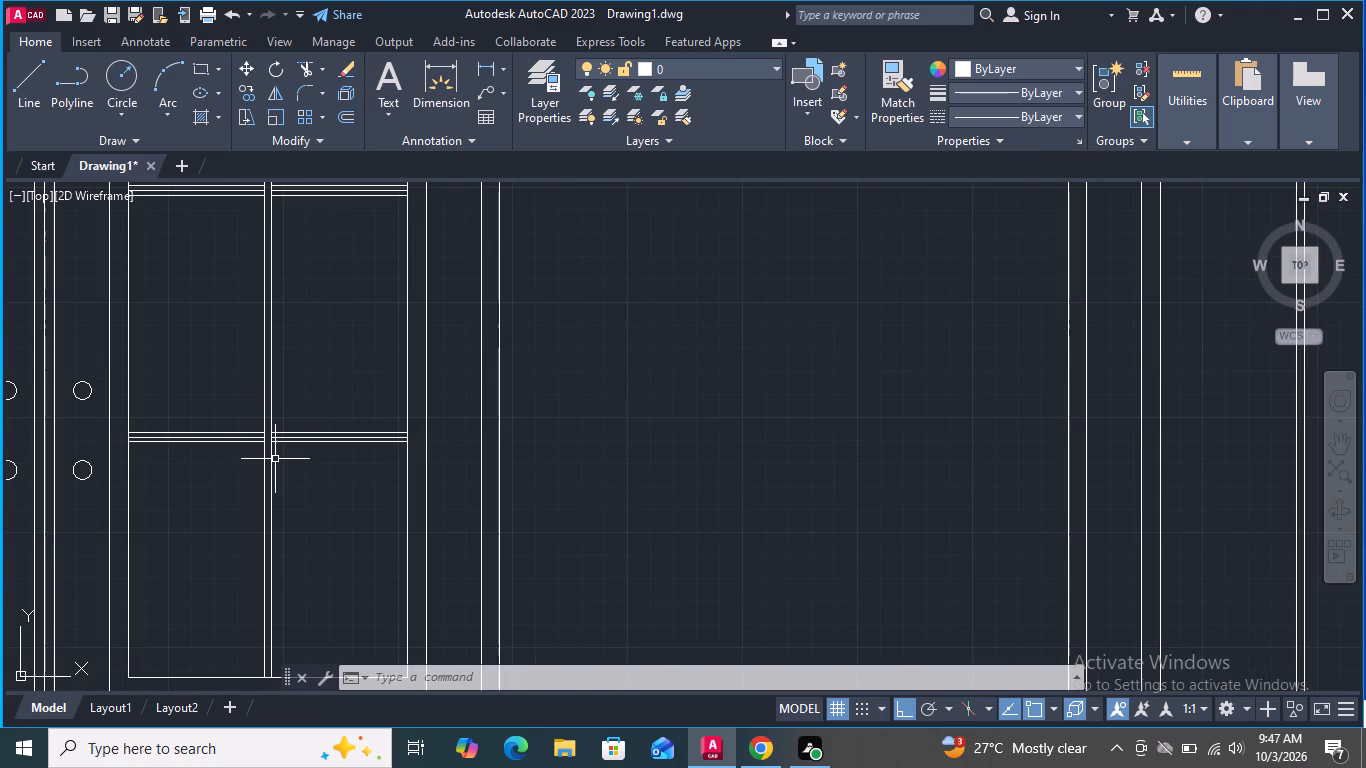
scroll(275, 459, "down", 2)
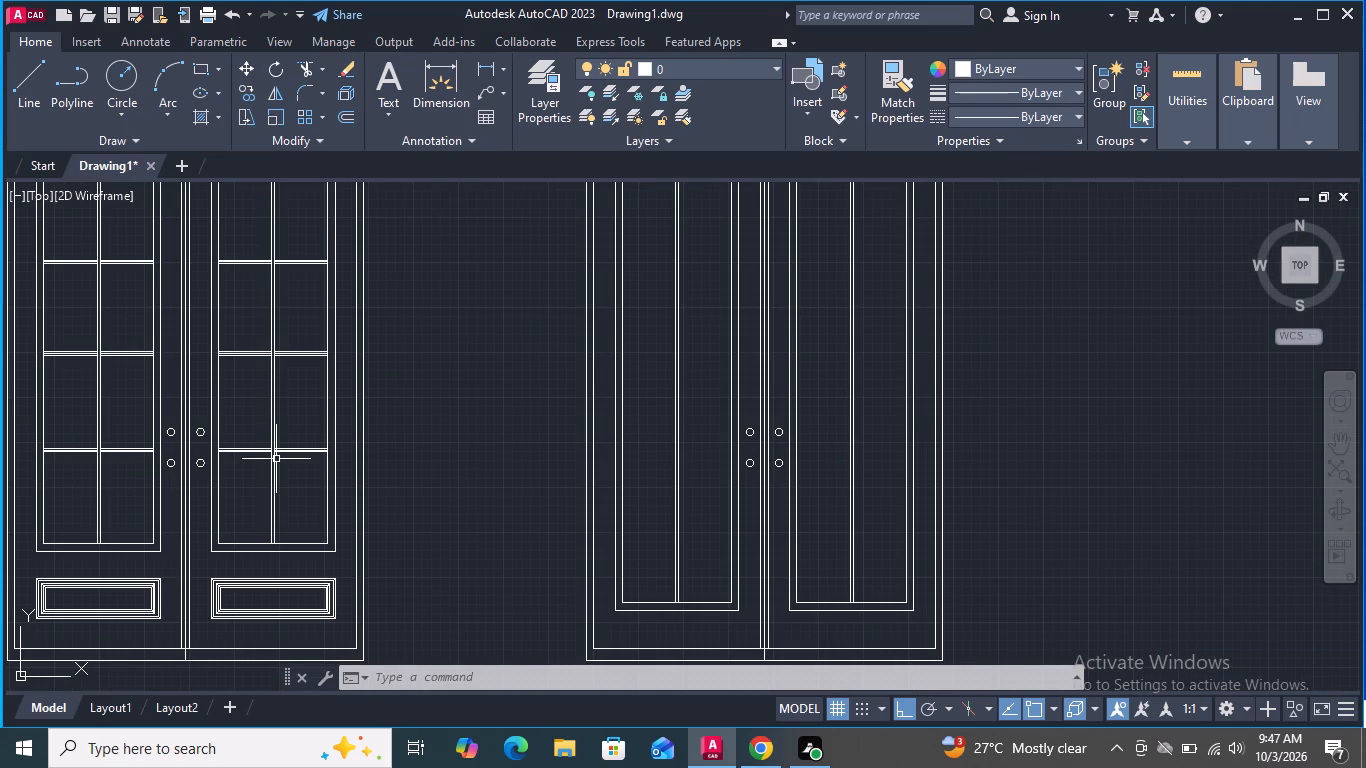
scroll(276, 460, "down", 1)
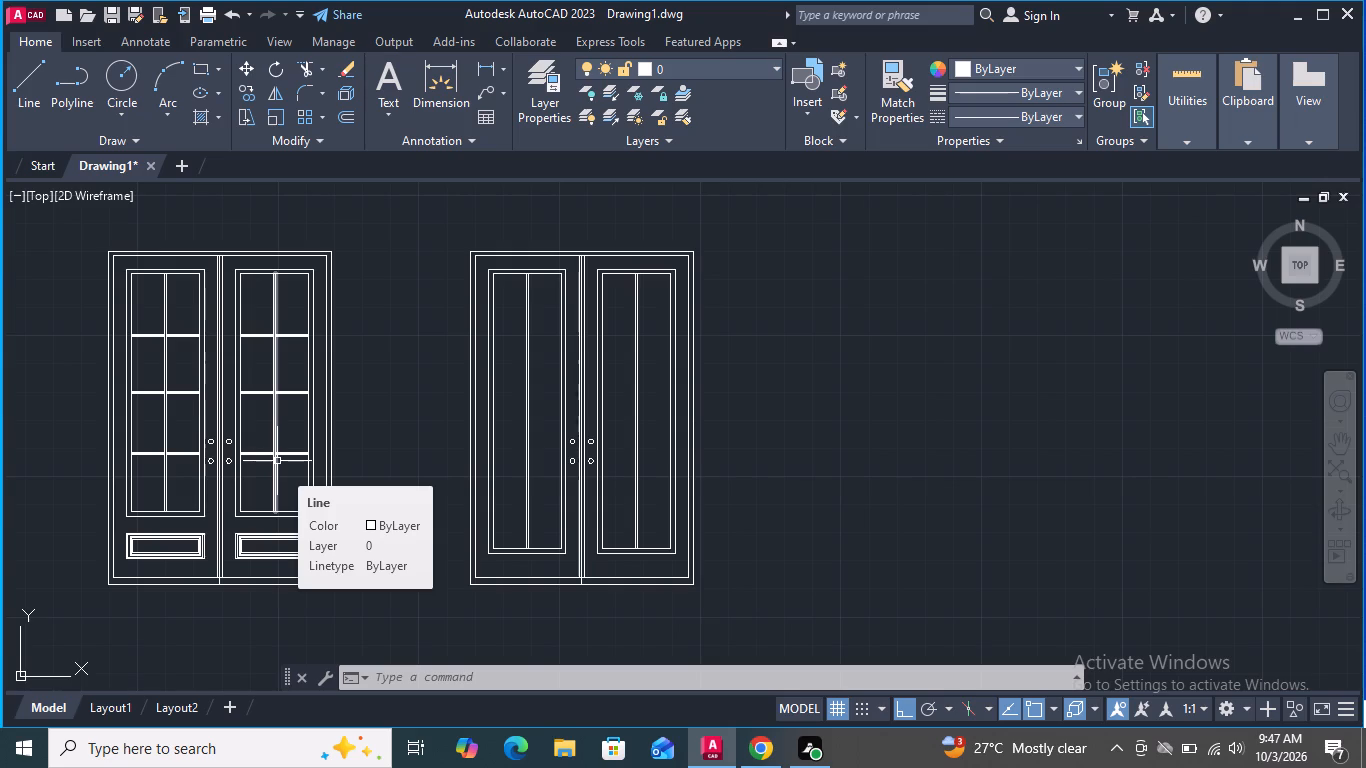
left_click_drag(541, 445, 532, 453)
left_click(519, 451)
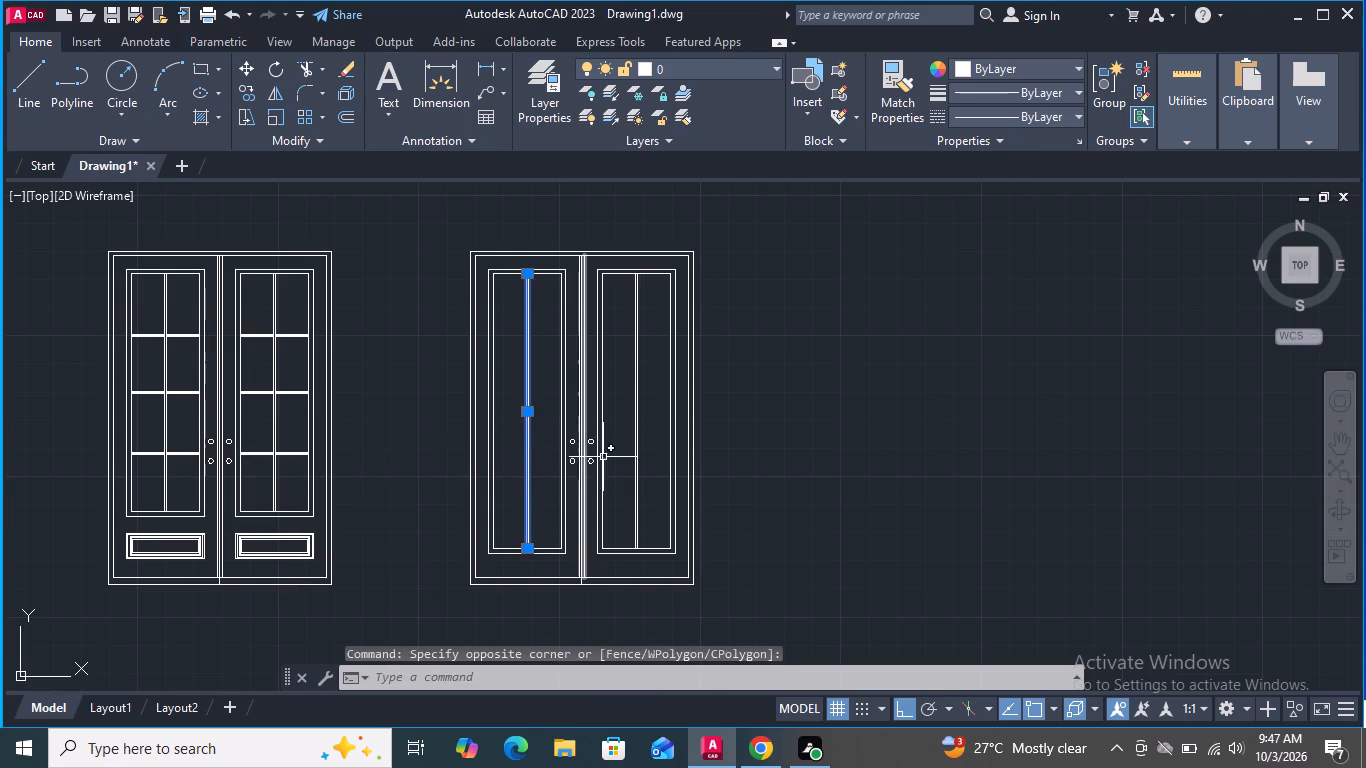
left_click(645, 456)
left_click(629, 459)
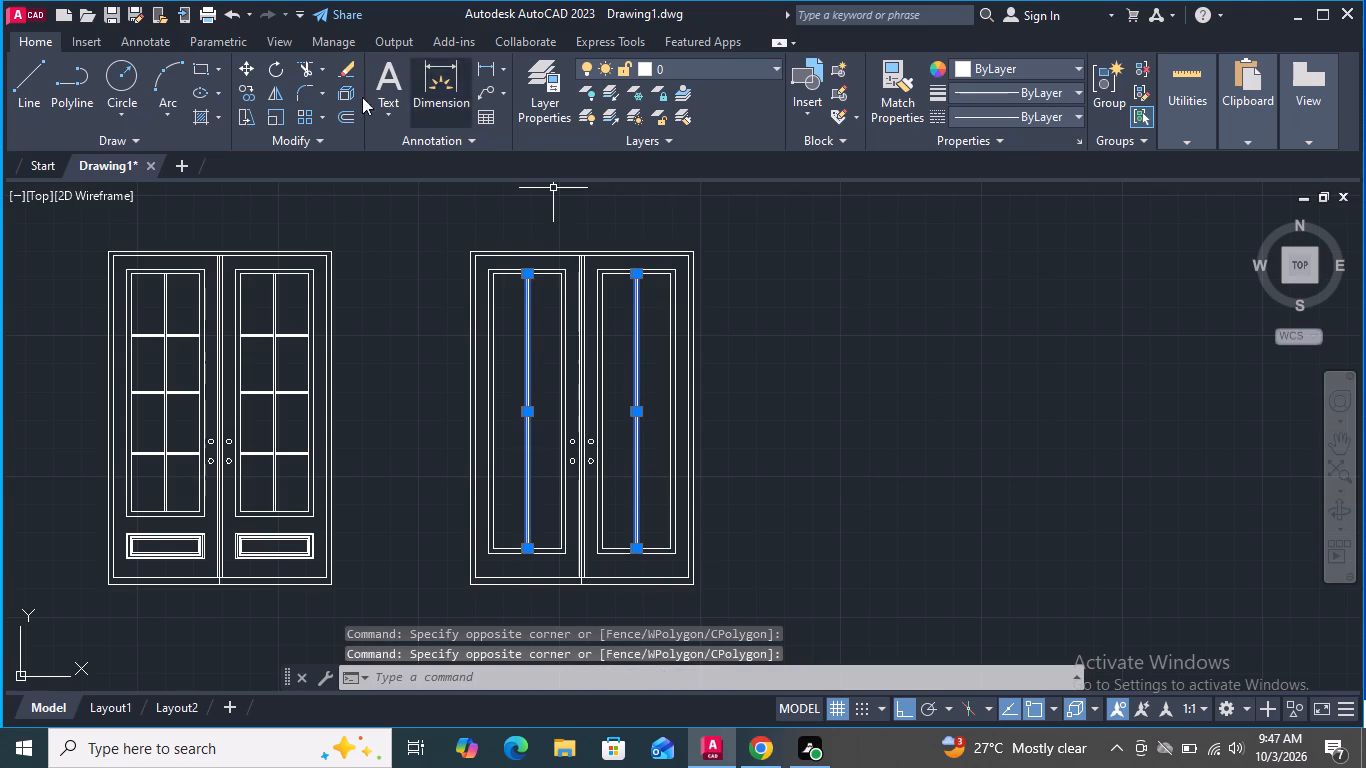
left_click(344, 66)
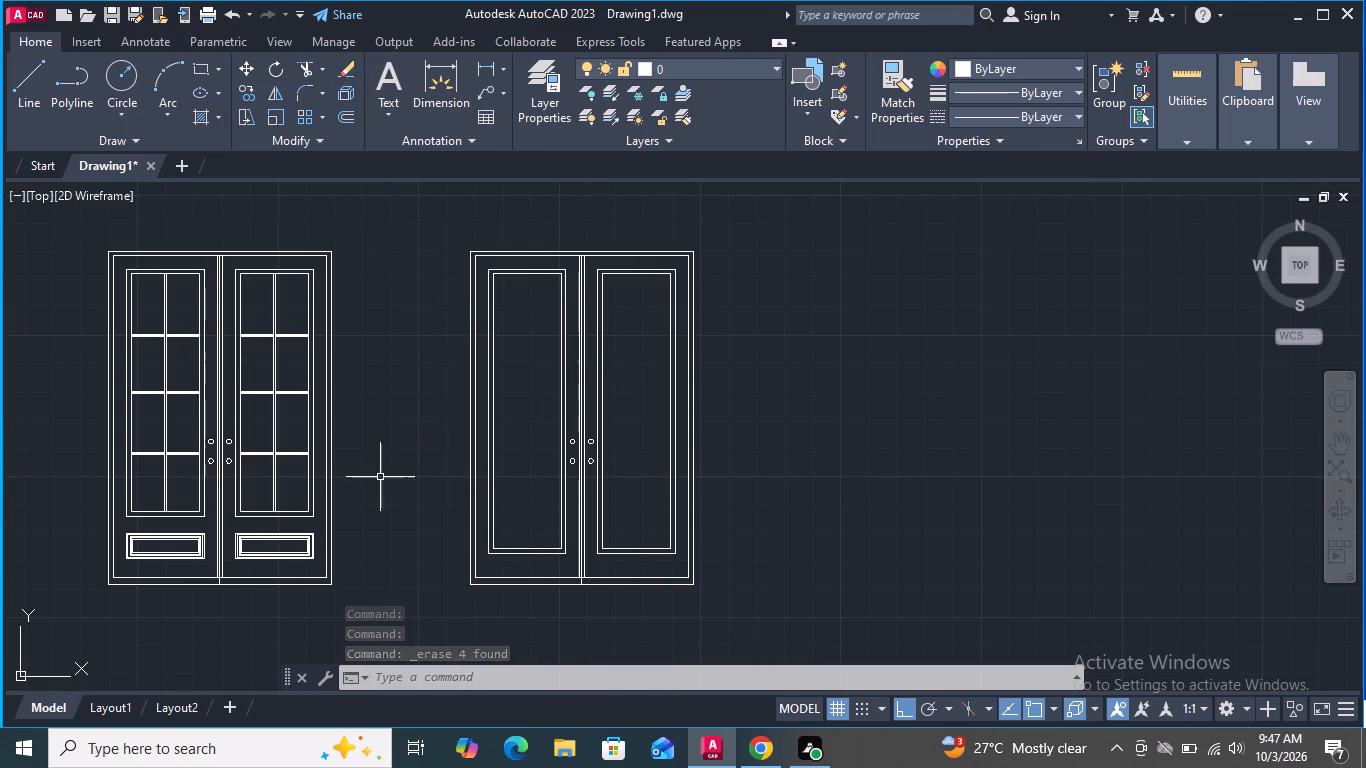
Copy the original door's lowest right-hand horizontal bar segment to mid-height on the inner left edge of both copied-door panels, with Ortho off.
scroll(292, 463, "up", 4)
left_click_drag(304, 447, 298, 420)
left_click(262, 355)
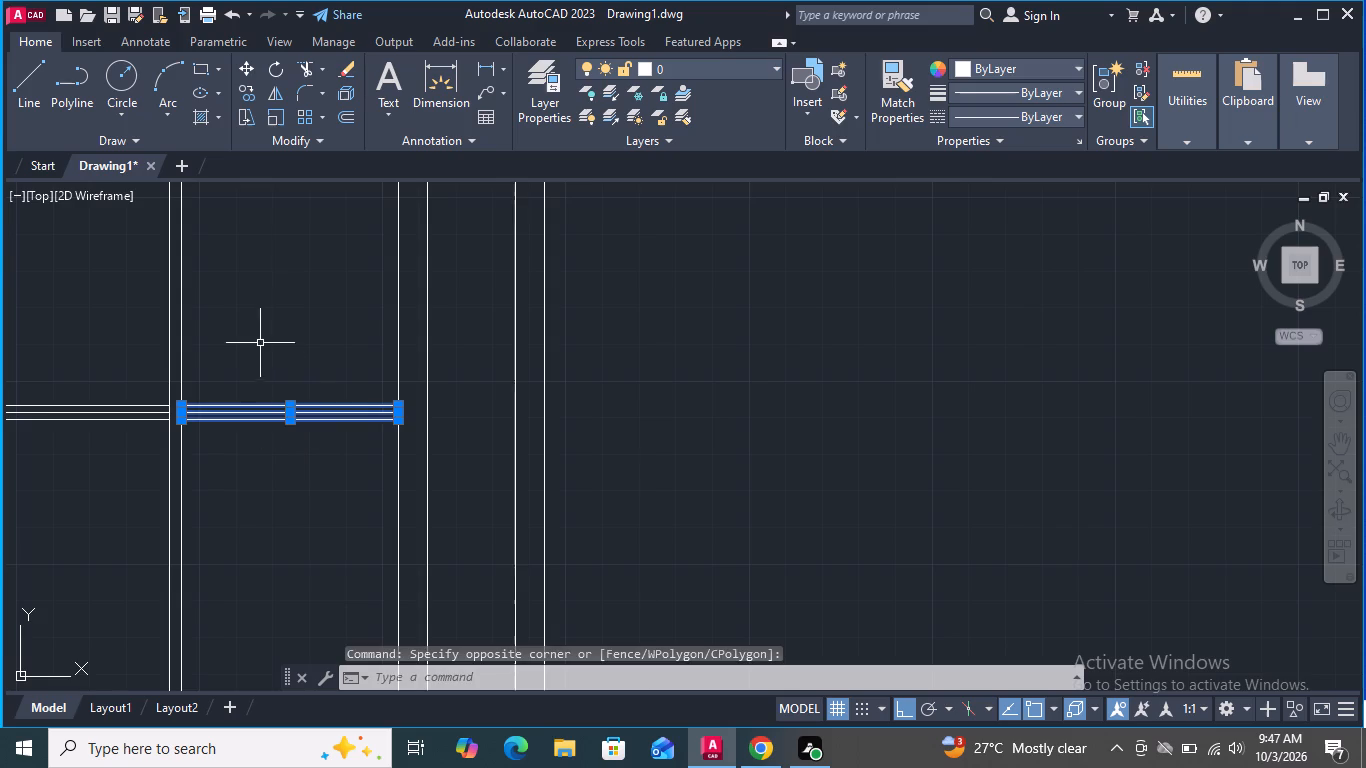
left_click(241, 89)
scroll(183, 433, "up", 3)
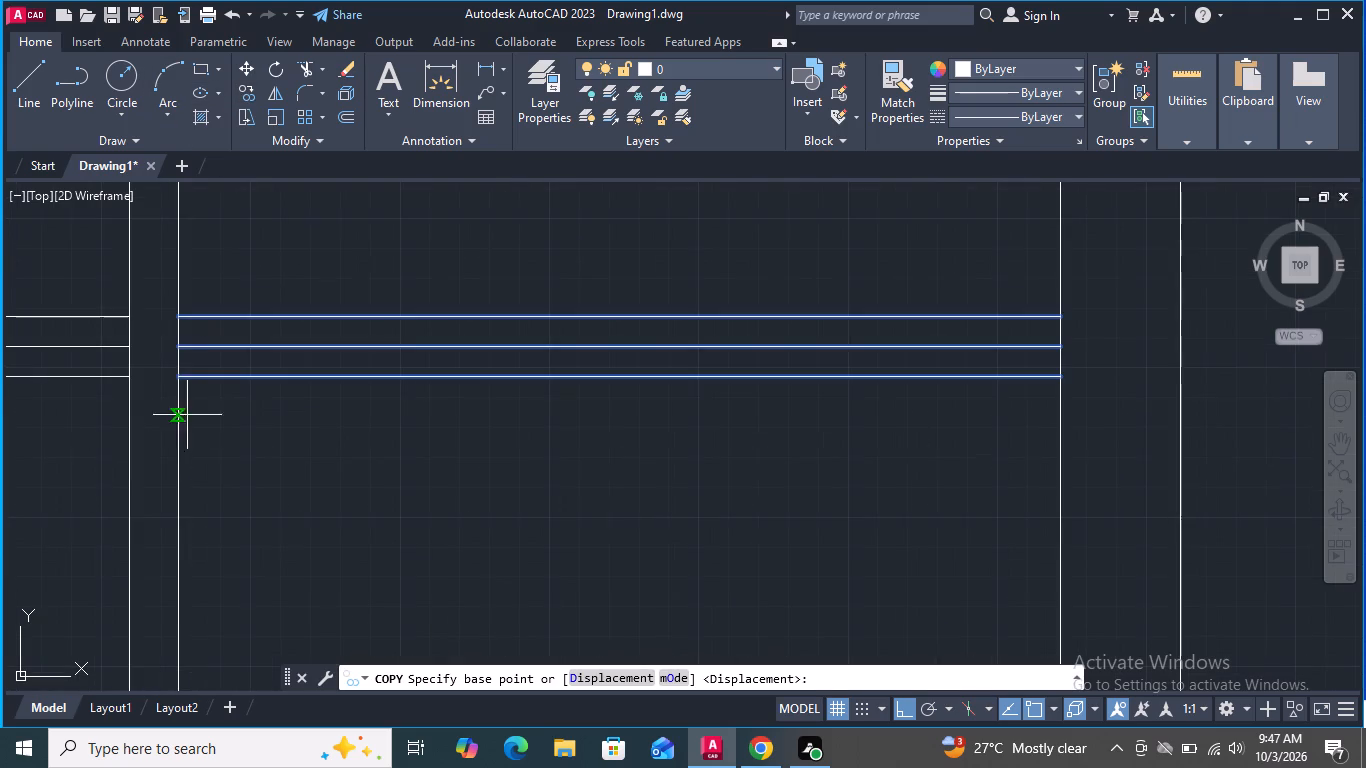
left_click(178, 349)
scroll(267, 423, "down", 5)
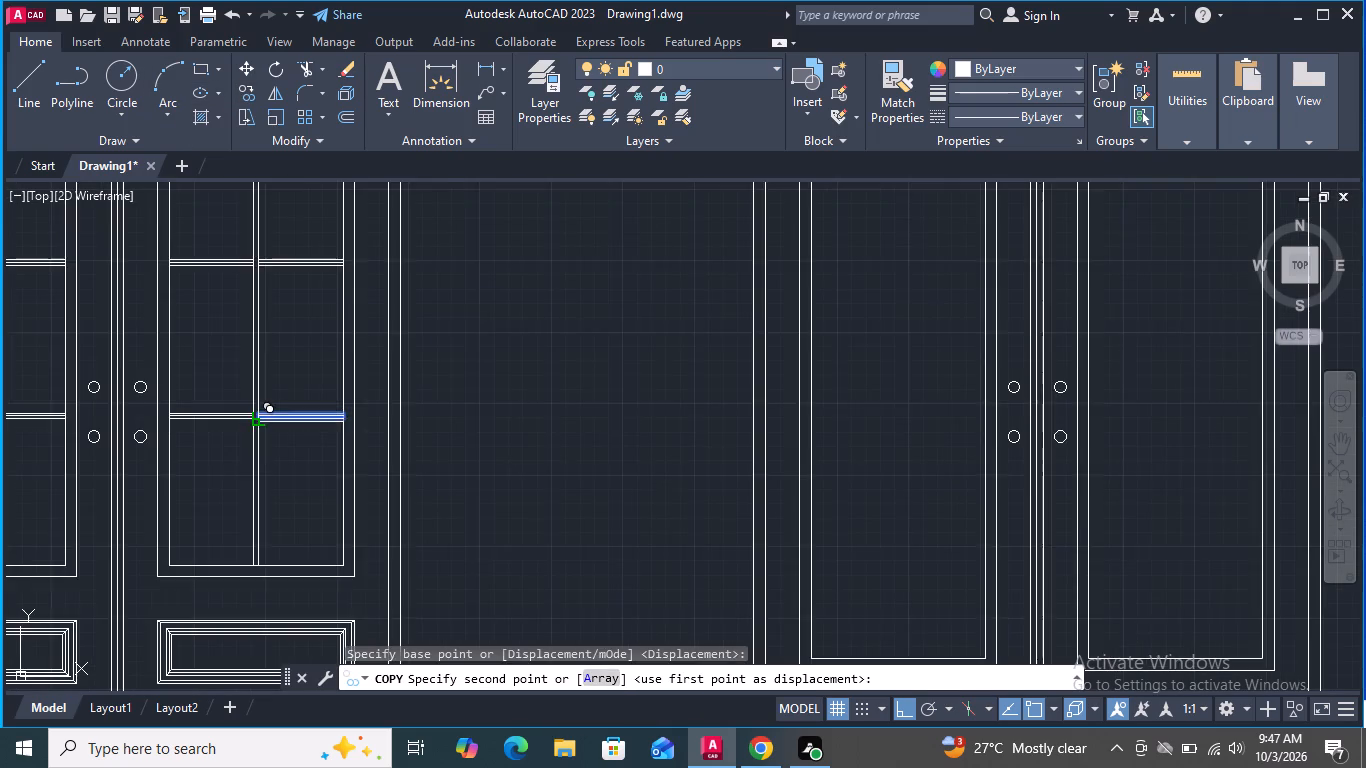
scroll(260, 416, "down", 1)
scroll(391, 448, "down", 1)
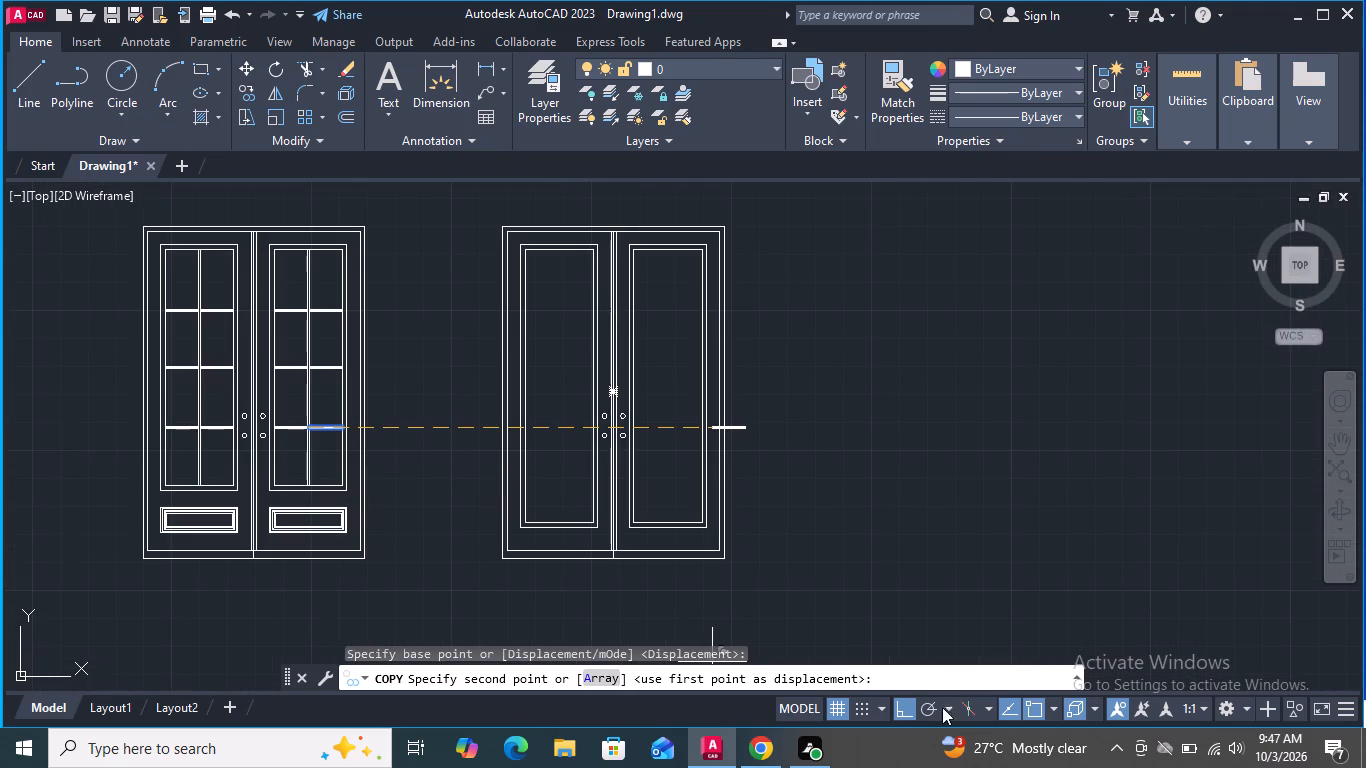
left_click(901, 707)
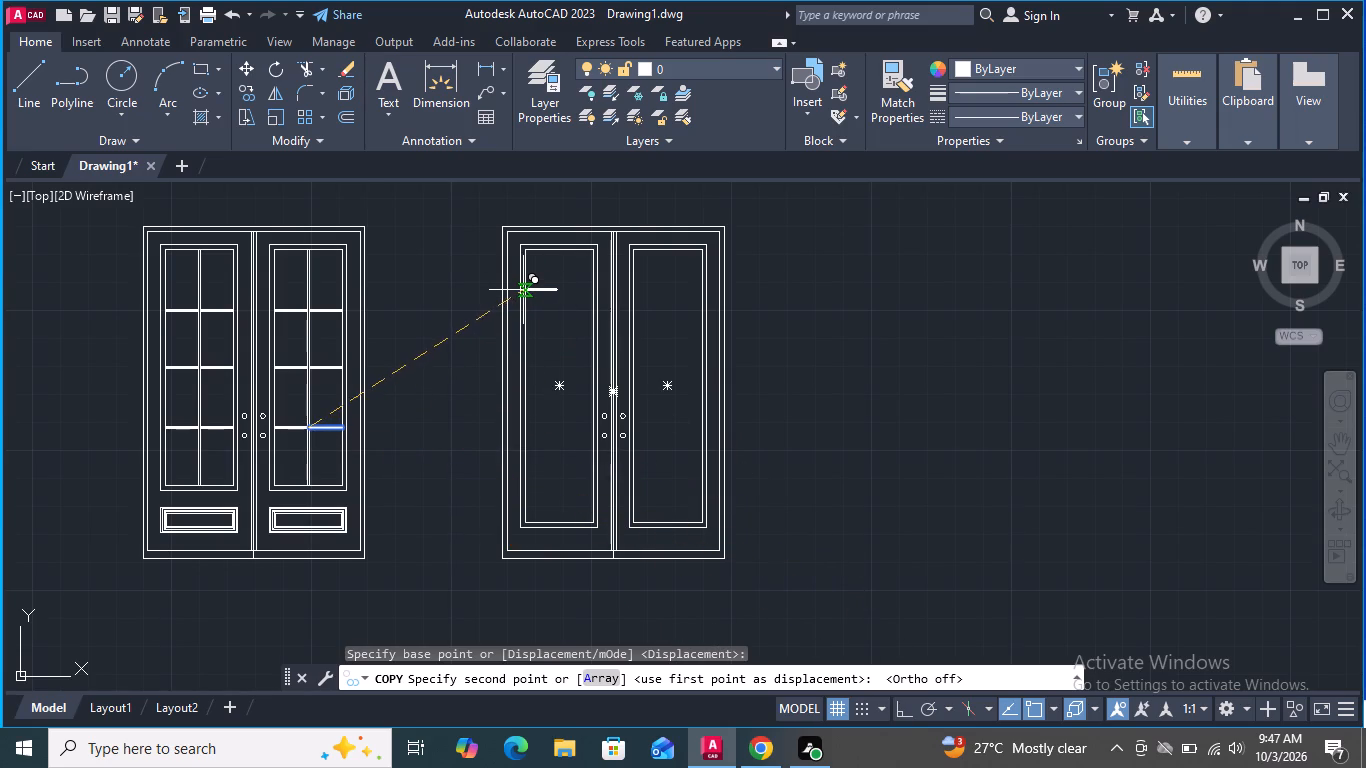
scroll(523, 301, "up", 3)
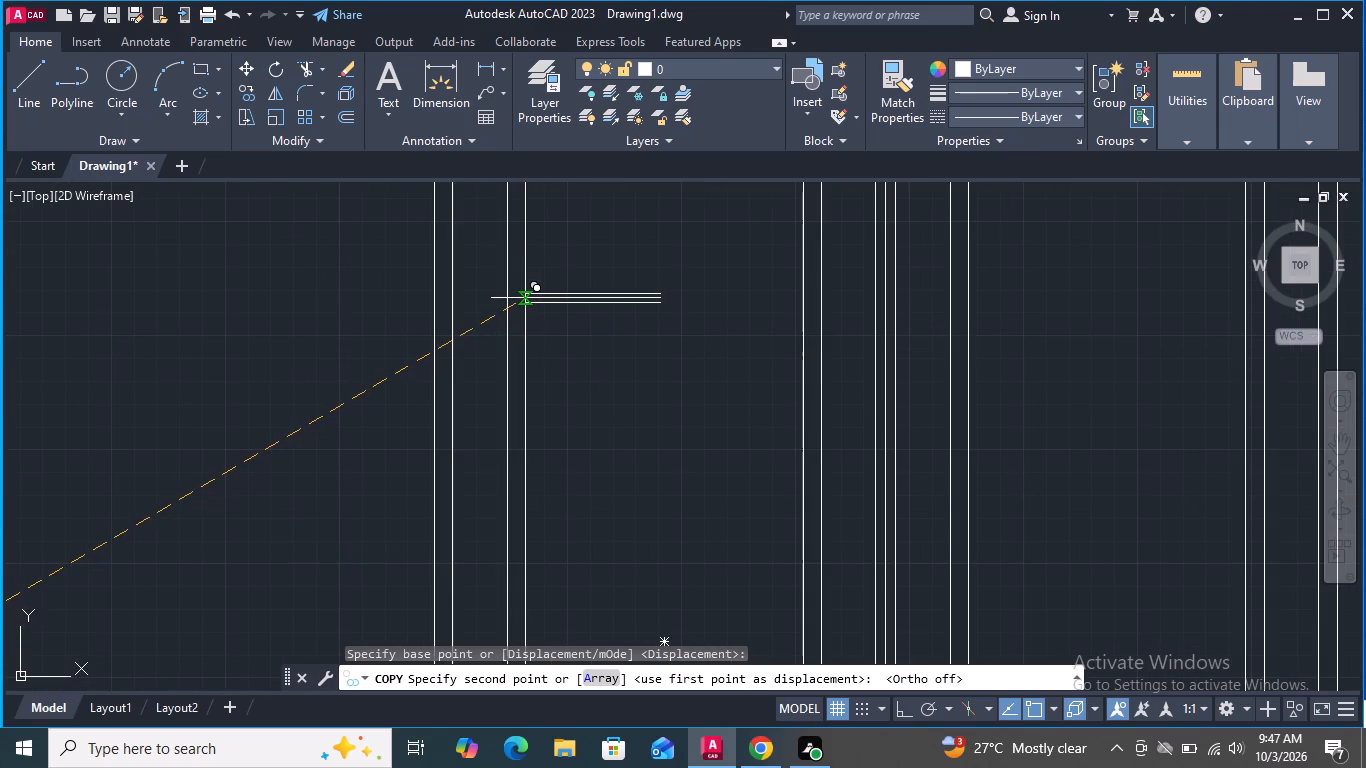
scroll(525, 298, "down", 2)
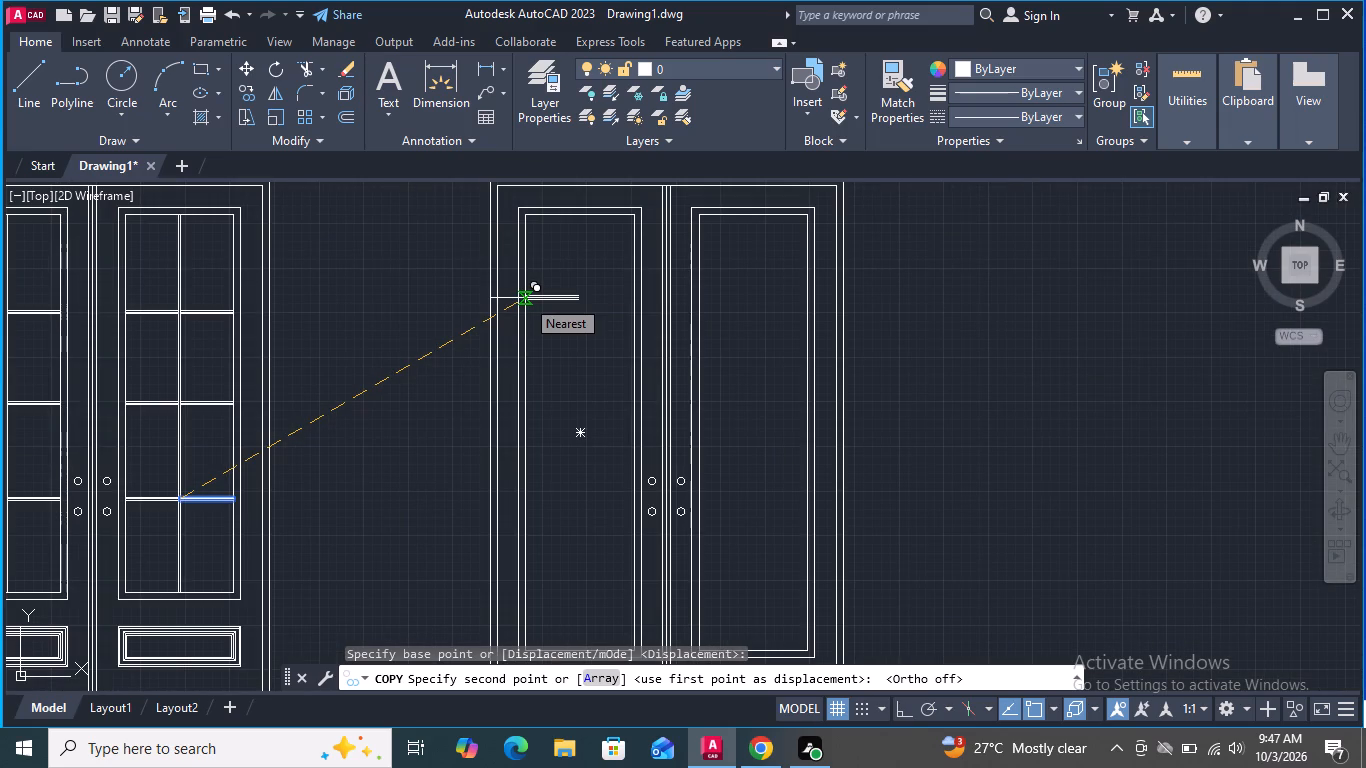
scroll(525, 298, "down", 1)
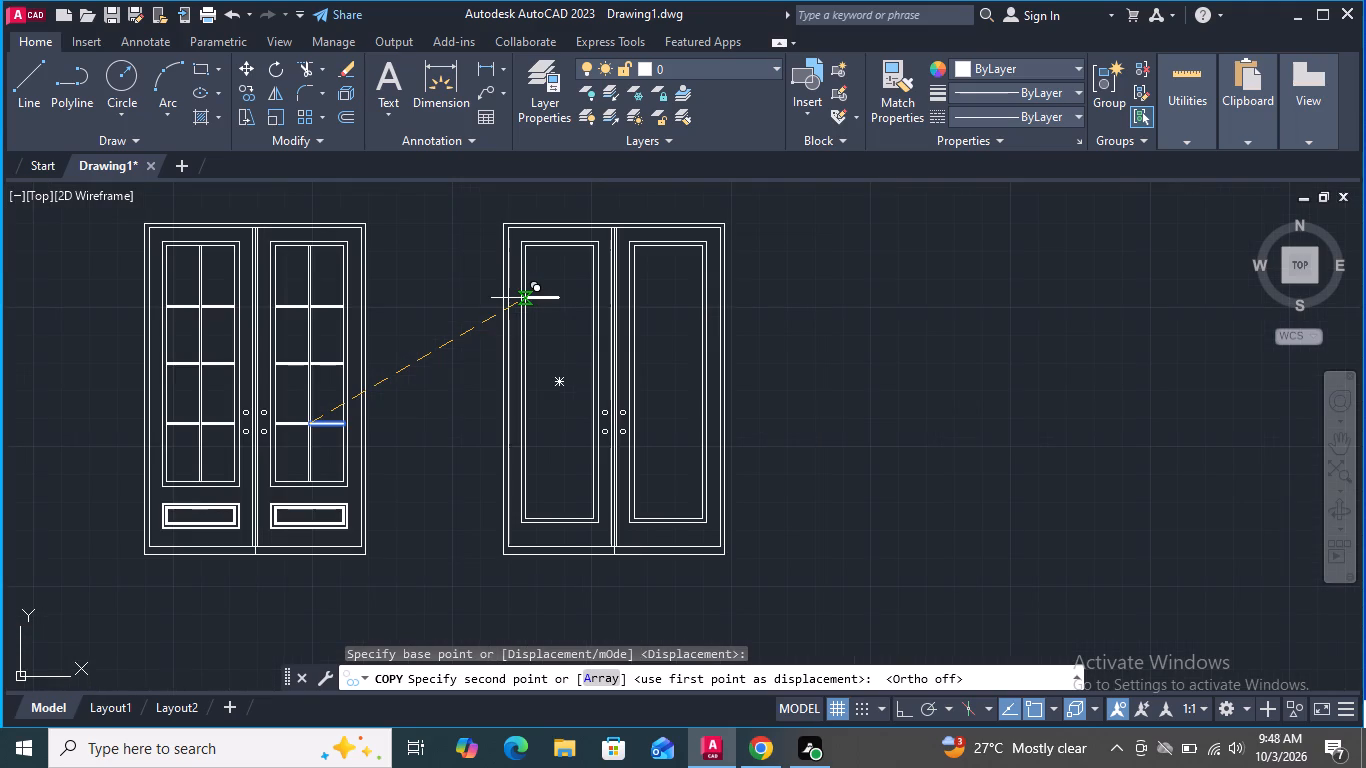
scroll(531, 393, "up", 3)
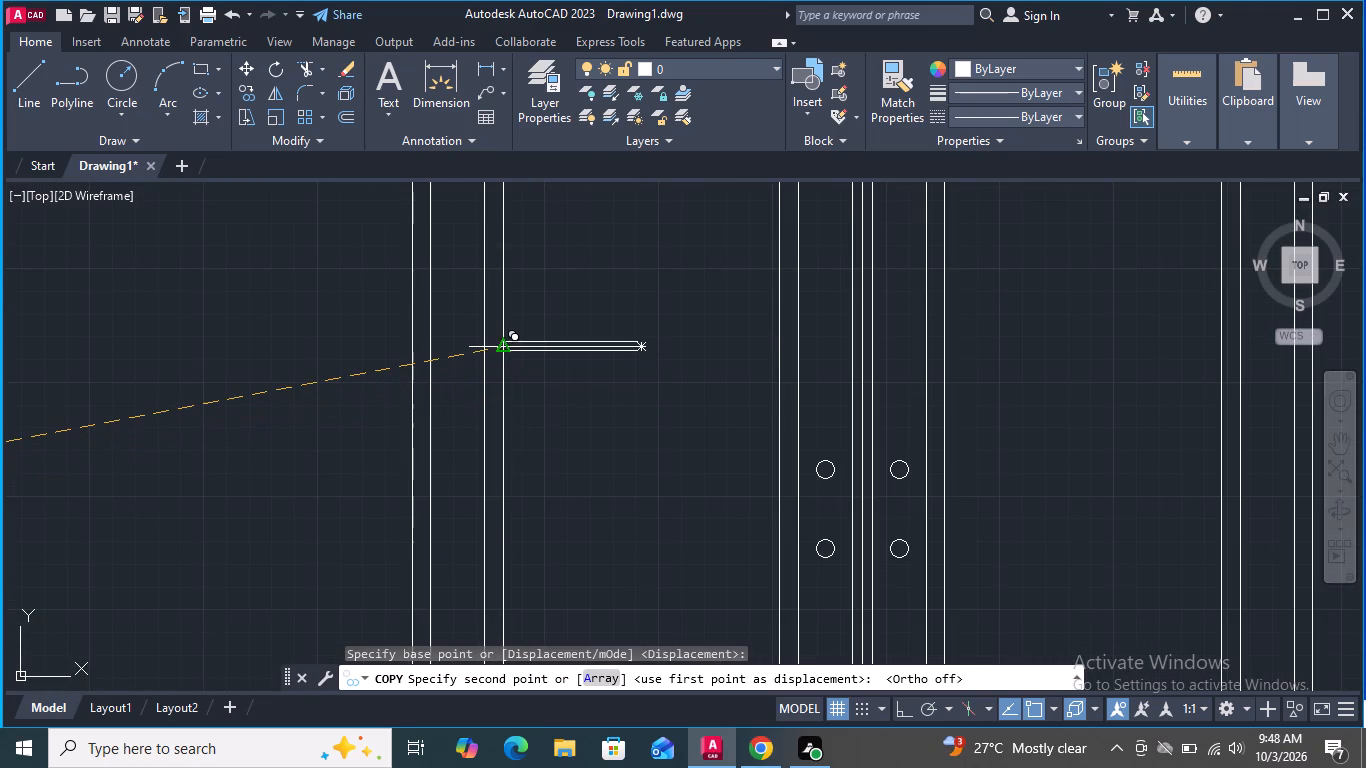
left_click(501, 348)
scroll(501, 349, "down", 1)
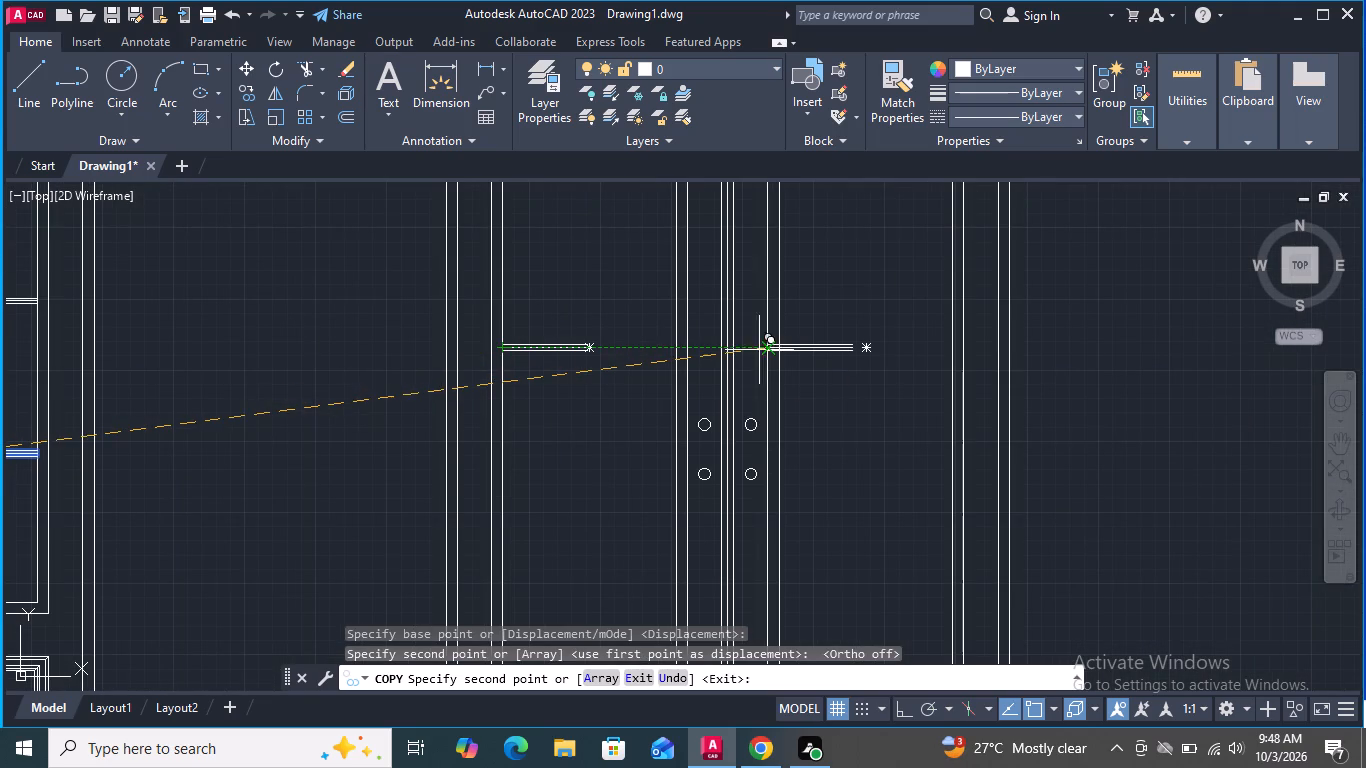
scroll(787, 348, "up", 3)
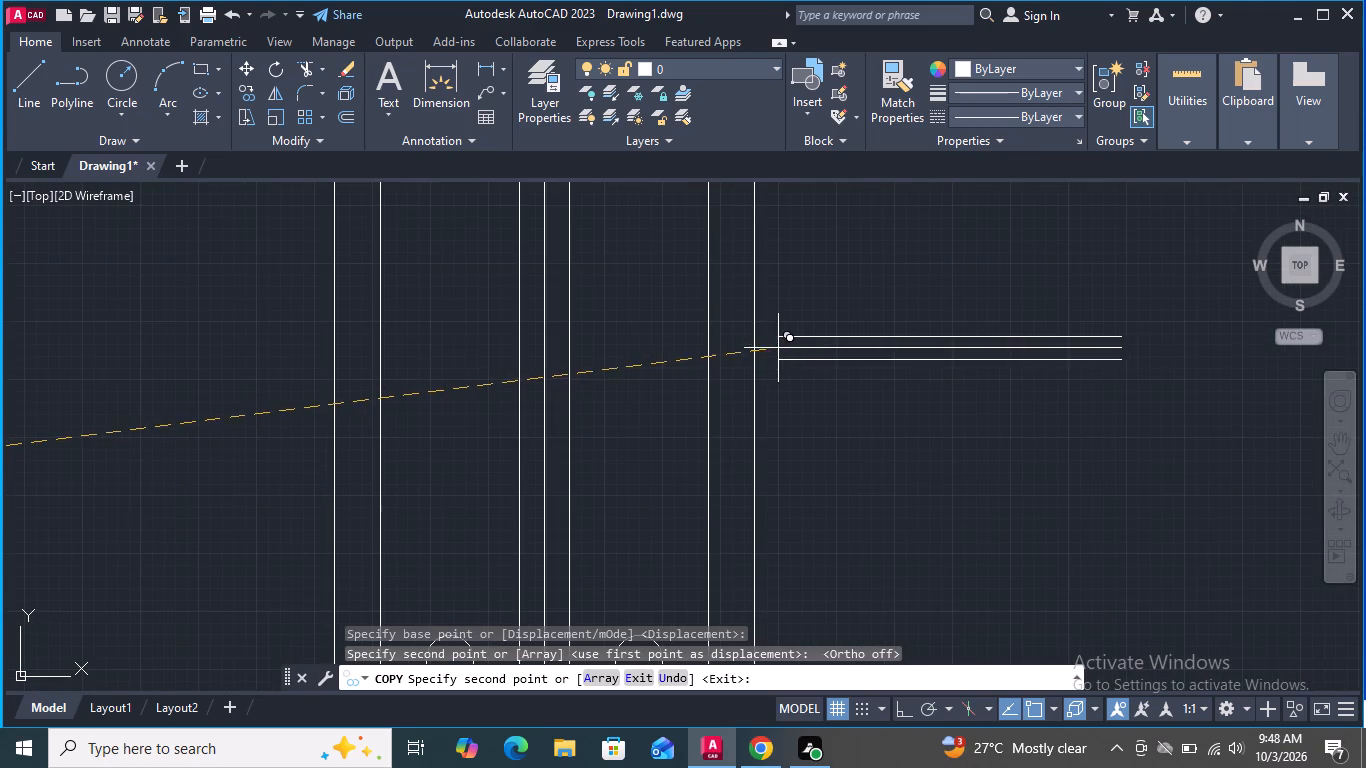
left_click(751, 348)
Copy the same horizontal bar segment to the inner left edge of both copied-door panels, just below the handle circles.
scroll(751, 348, "down", 1)
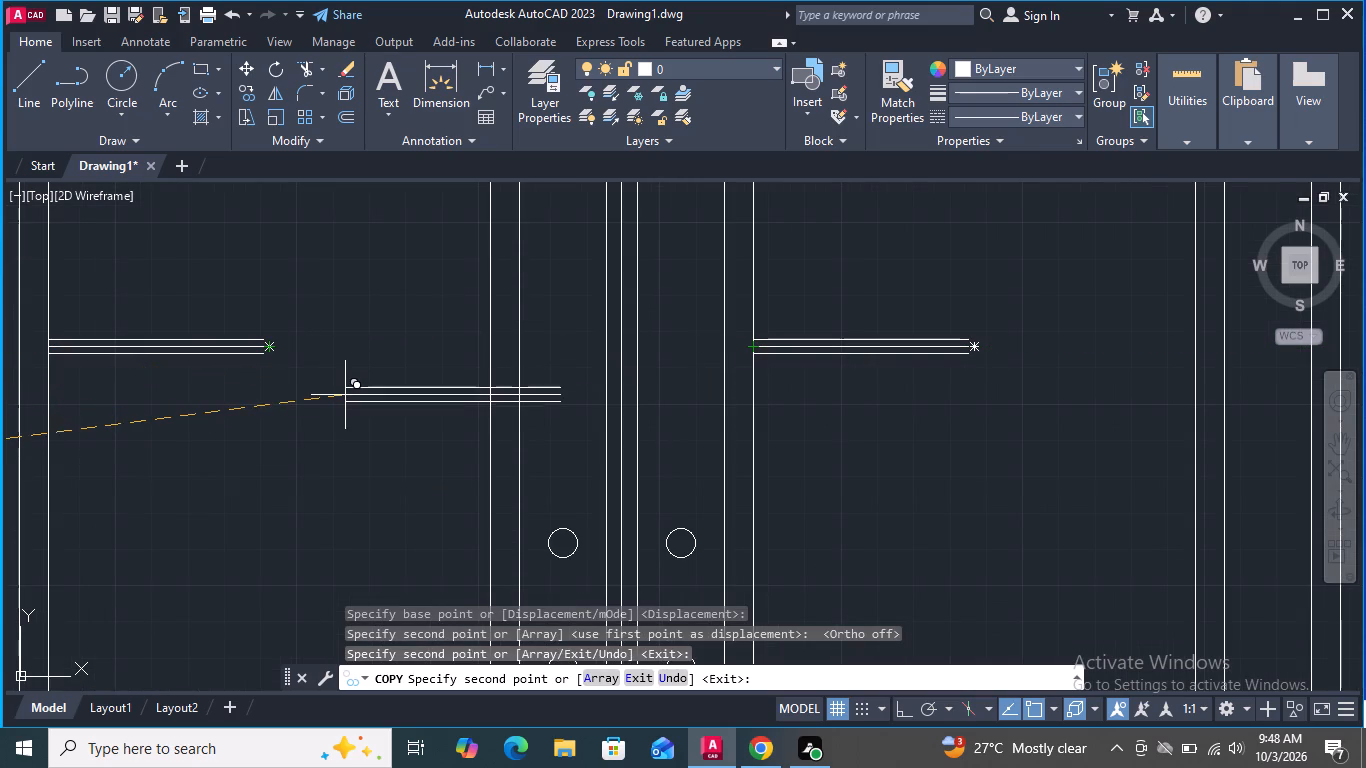
scroll(393, 349, "down", 3)
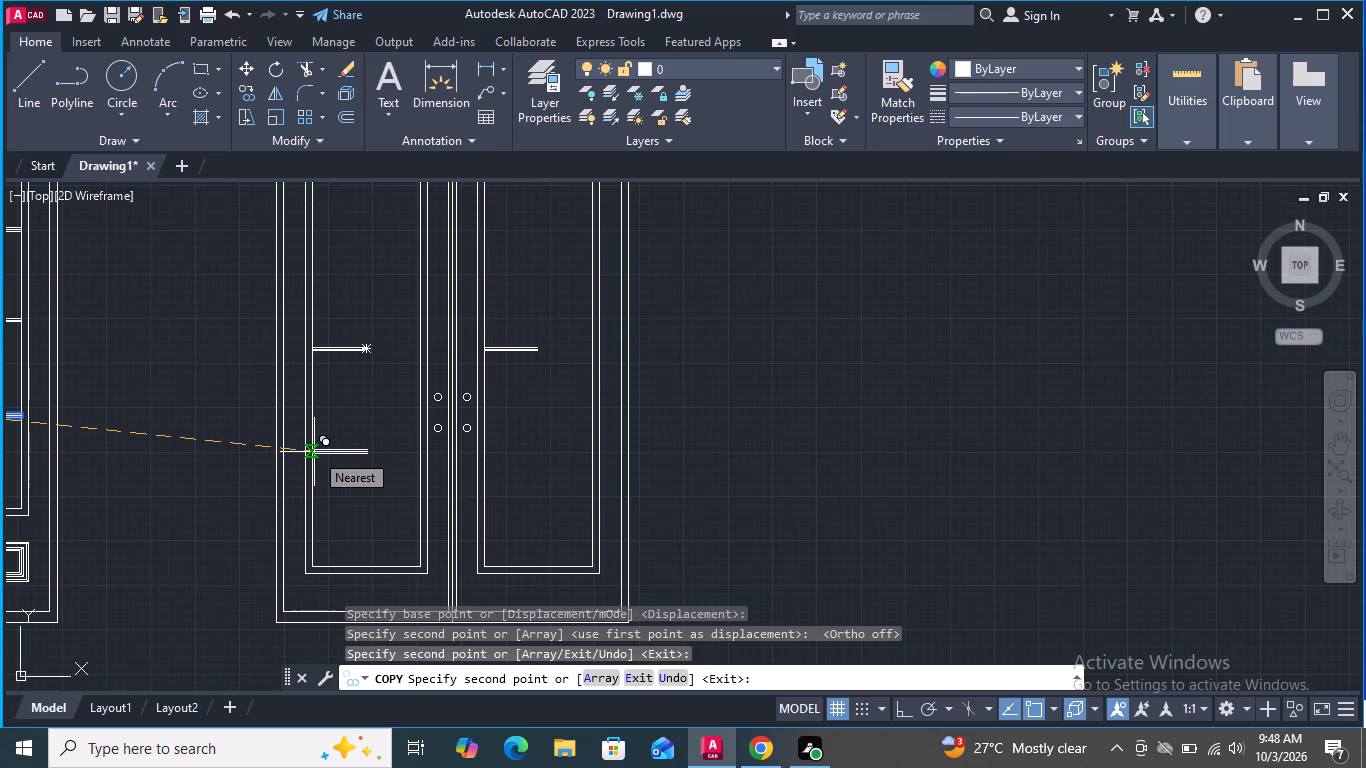
left_click(314, 454)
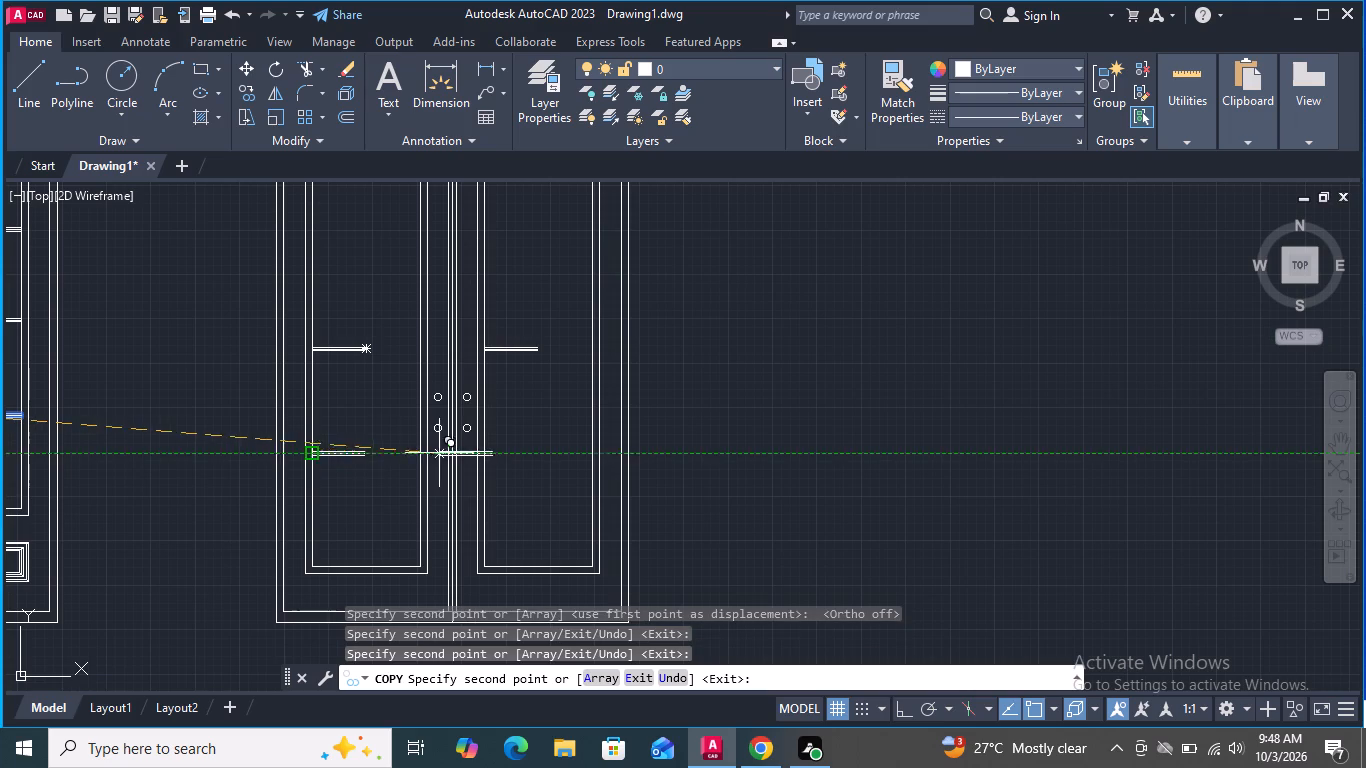
scroll(454, 449, "up", 3)
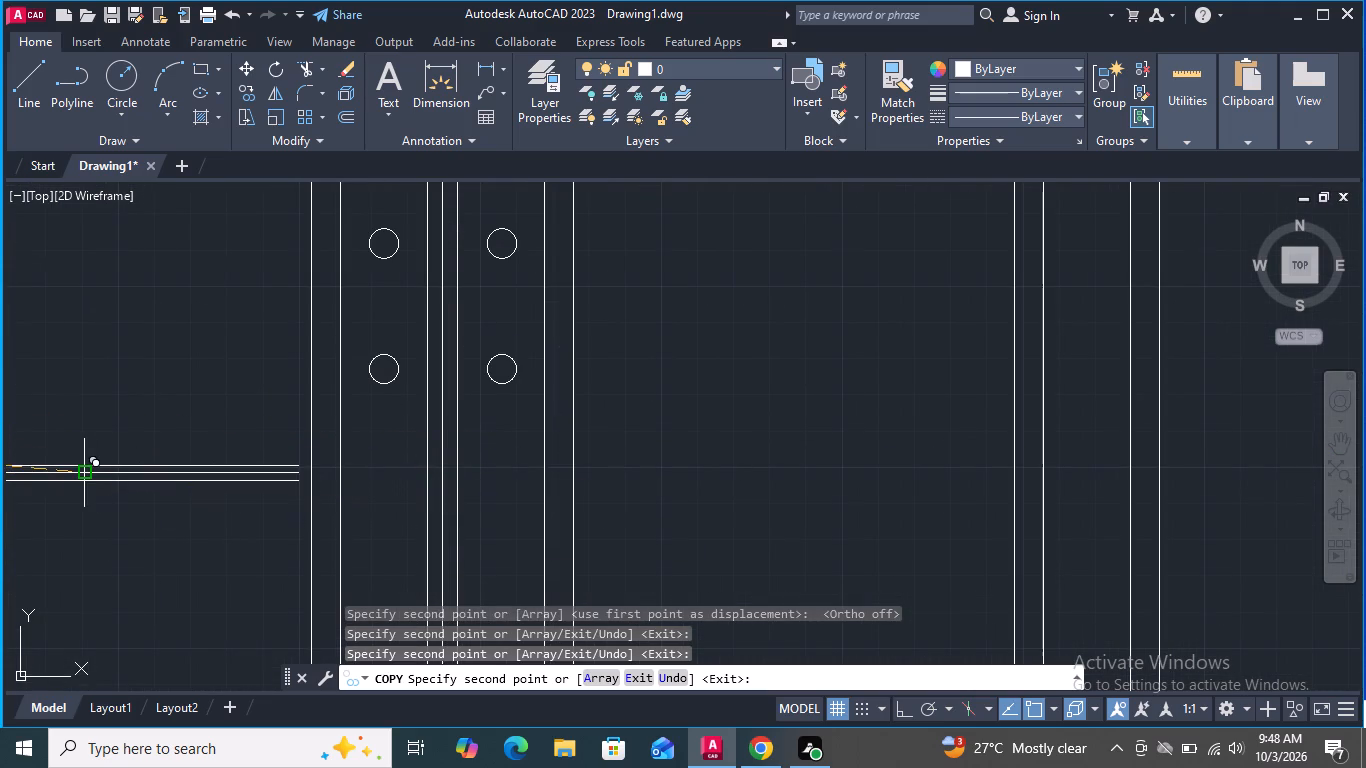
left_click(571, 475)
scroll(695, 523, "down", 3)
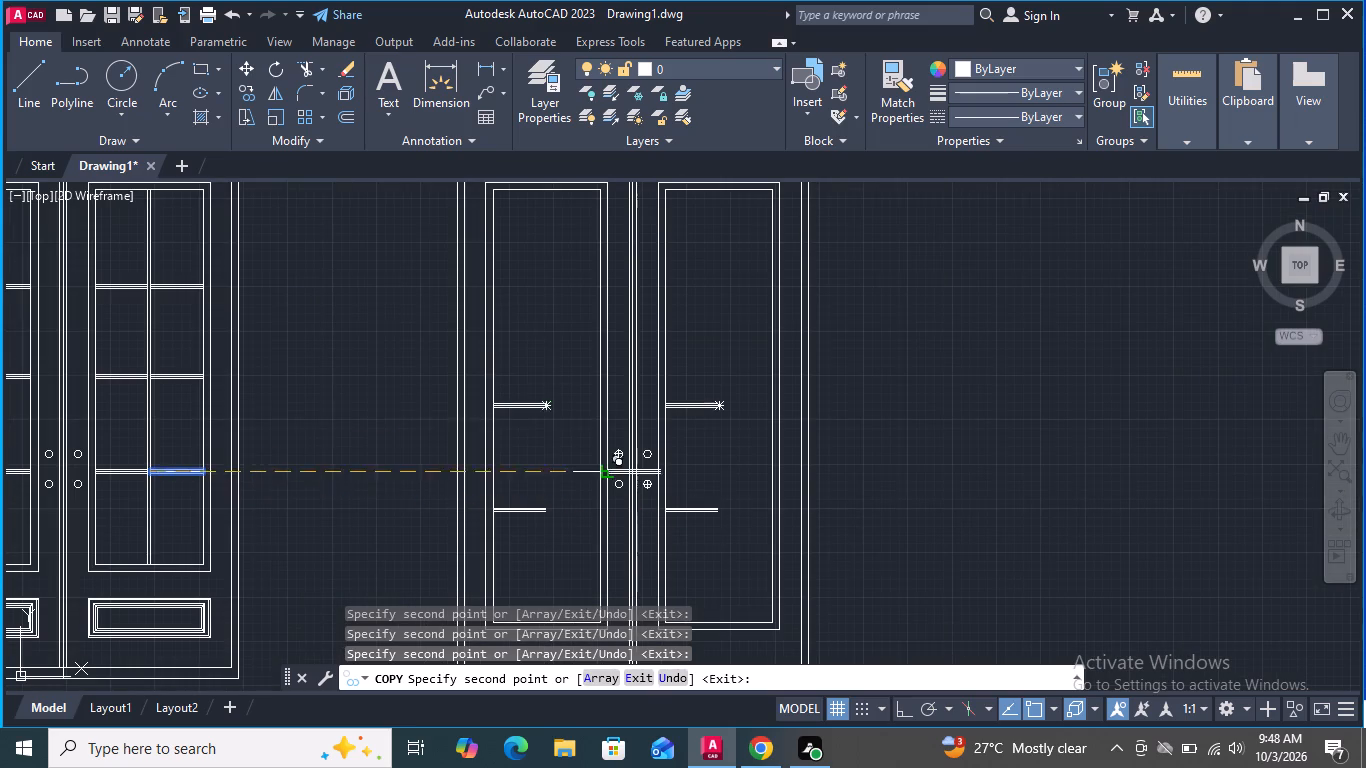
Place two more copies of the bar segment on the inner left edges of both panels, above the mid-height bars, and finish copying.
scroll(488, 292, "down", 1)
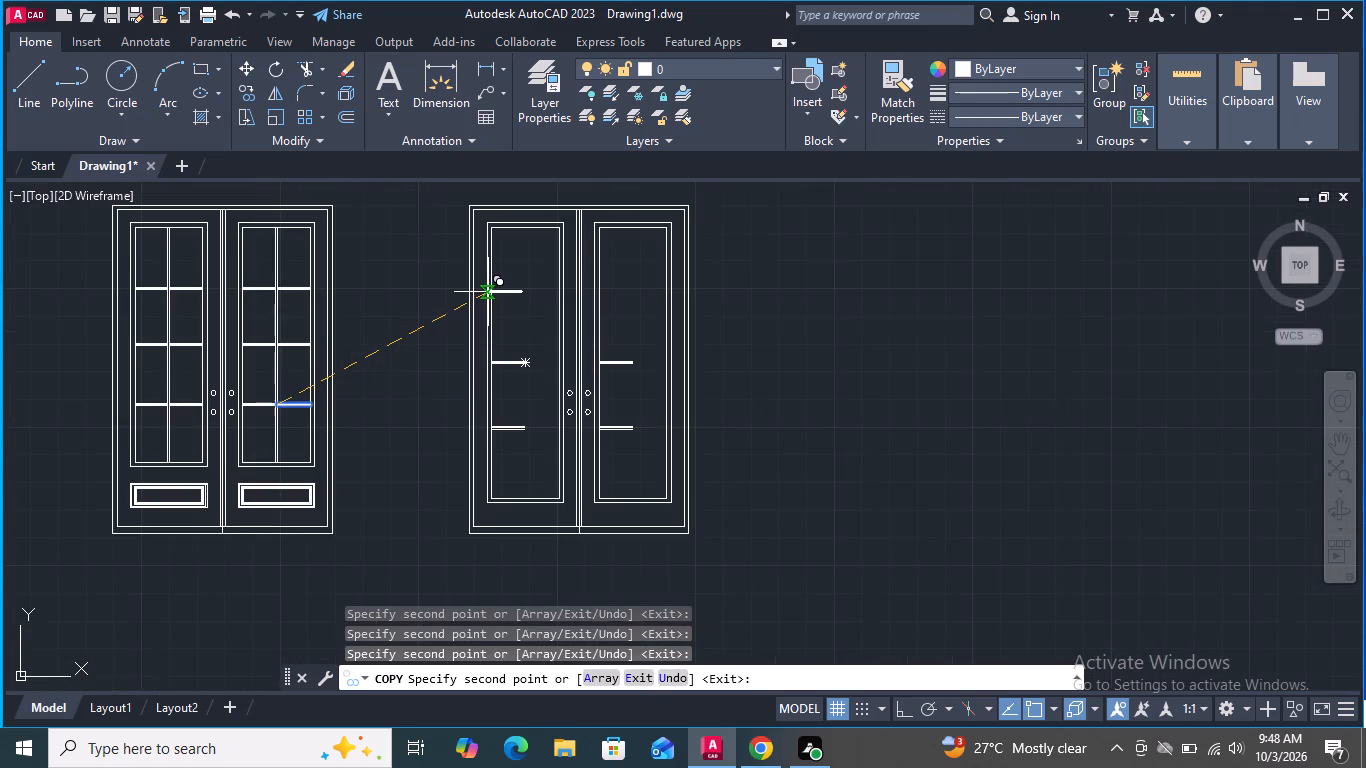
scroll(492, 291, "up", 1)
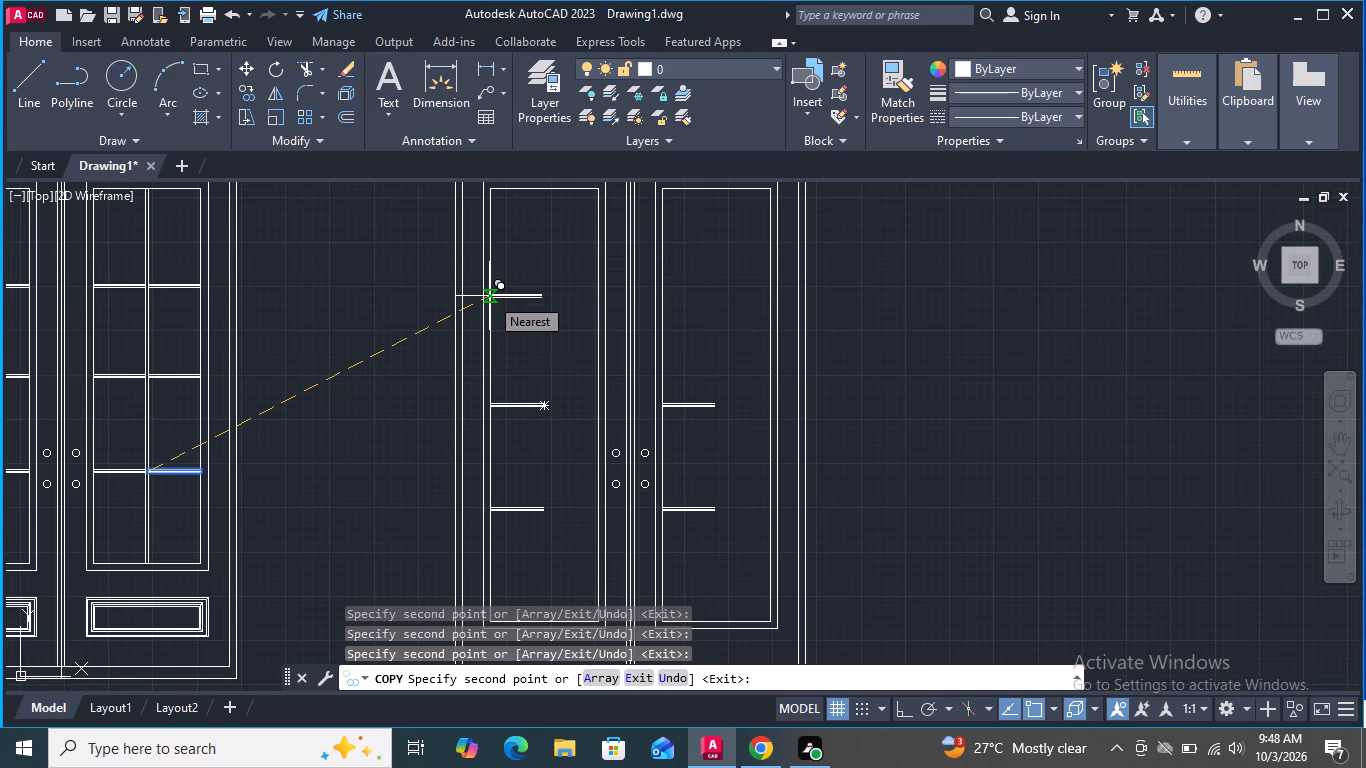
left_click(489, 296)
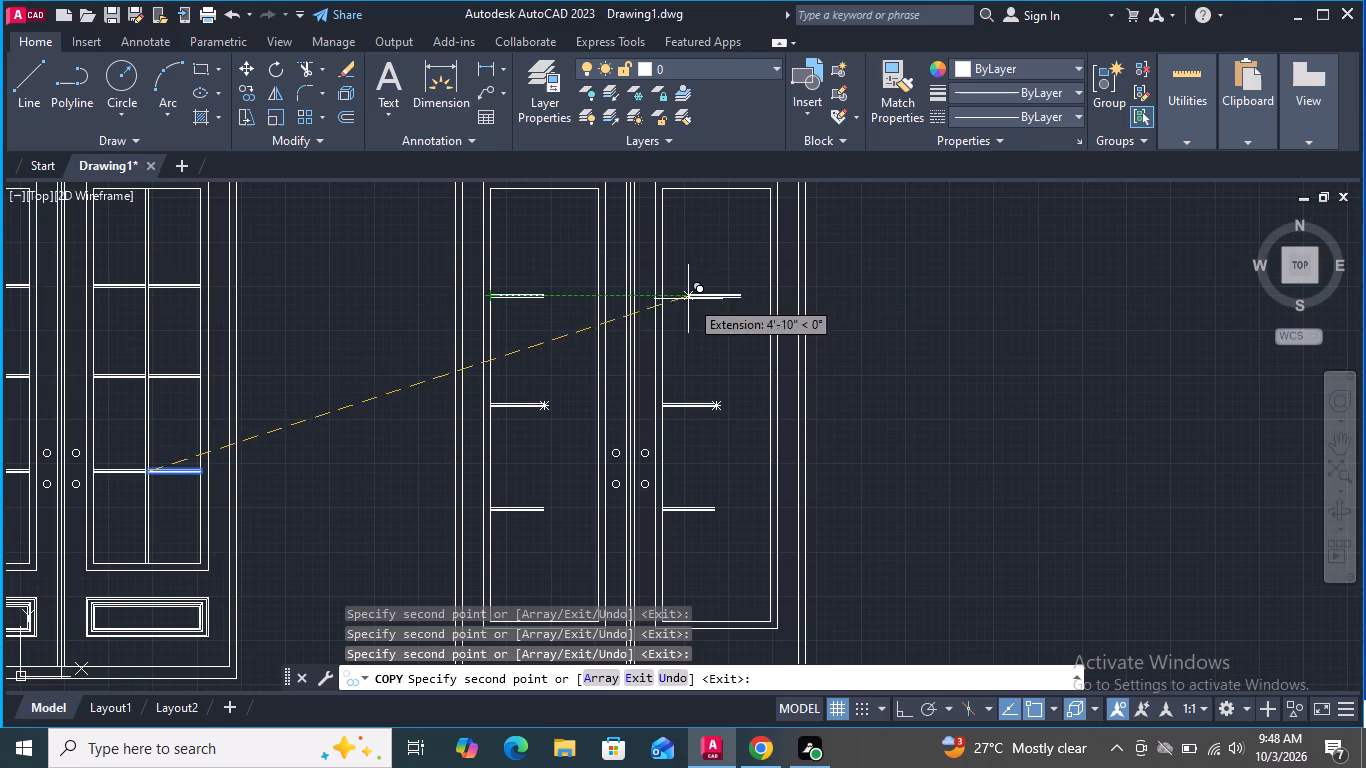
left_click(664, 299)
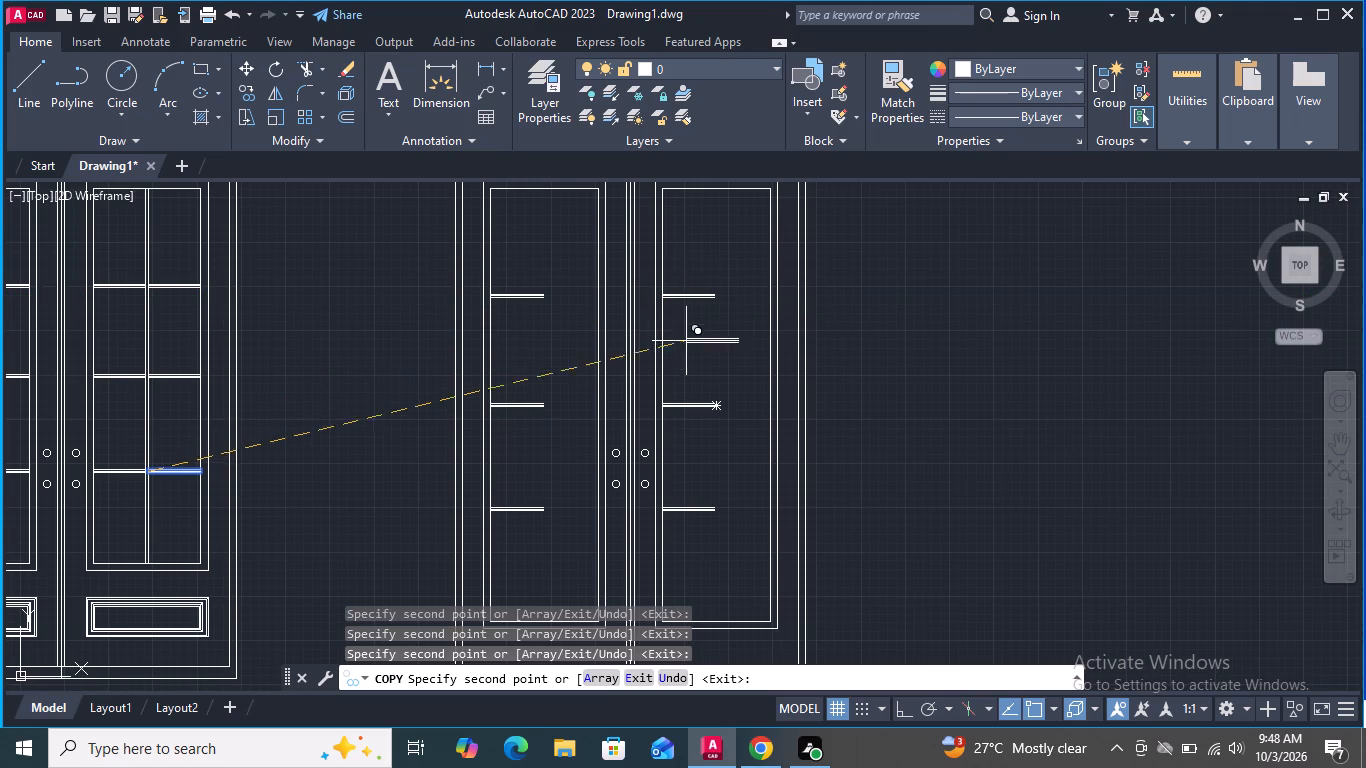
key("space")
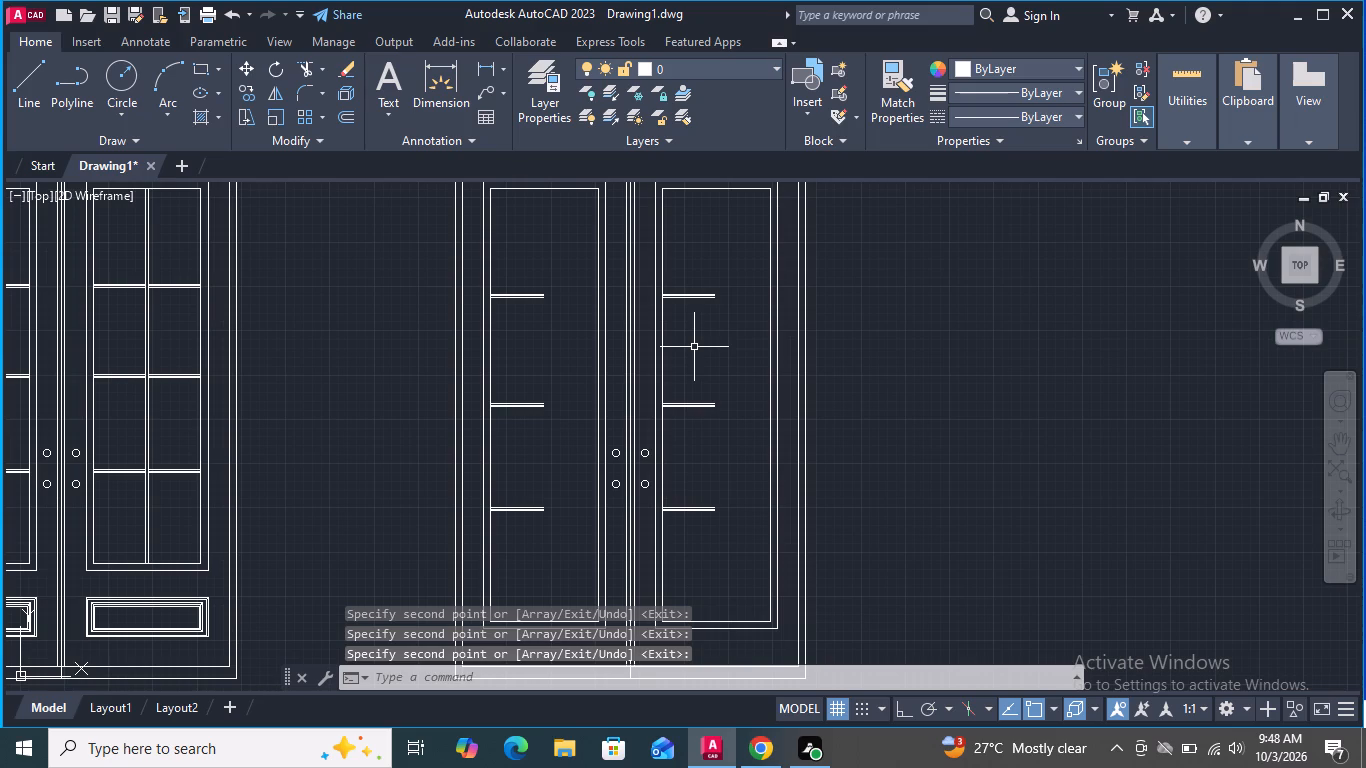
Extend the three lines of the left panel's upper bar to the panel's inner right edge.
middle_click_drag(695, 347, 673, 384)
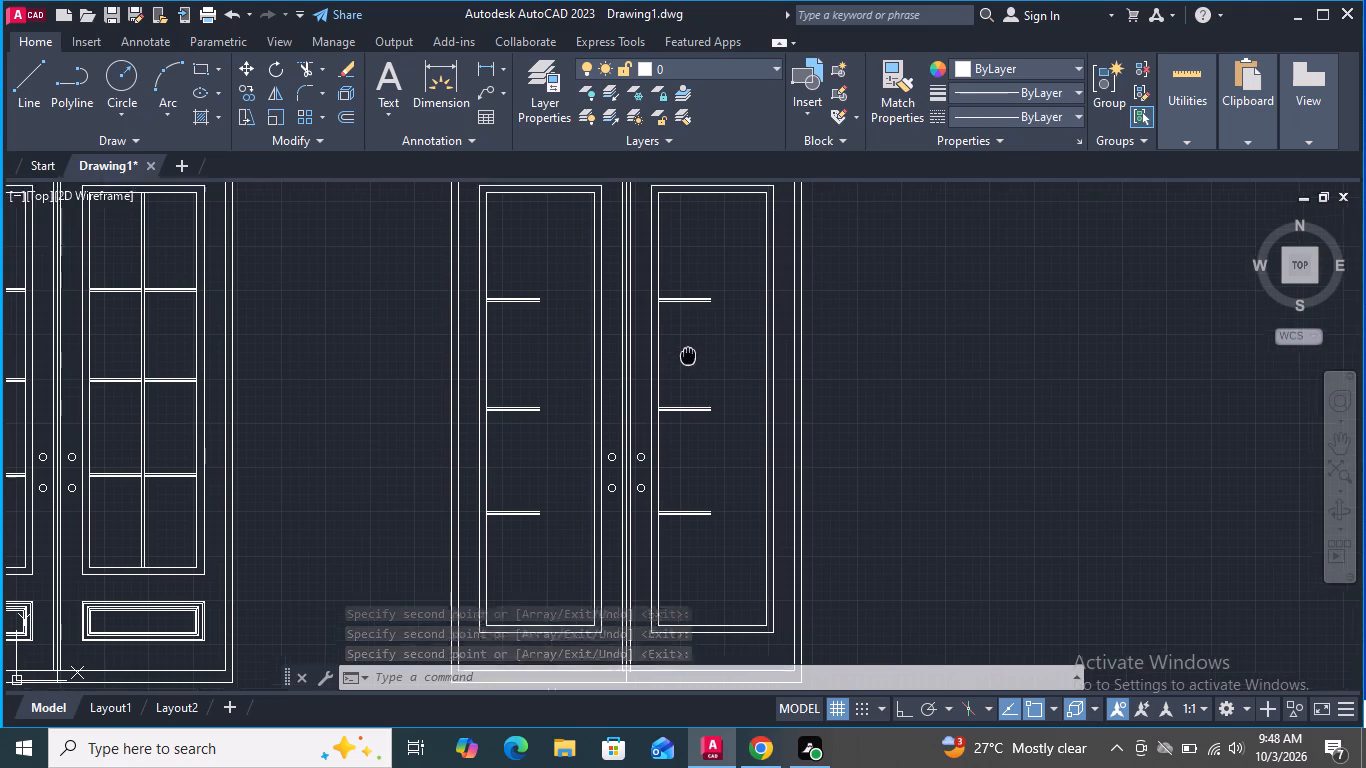
middle_click_drag(673, 384, 643, 425)
scroll(694, 347, "up", 1)
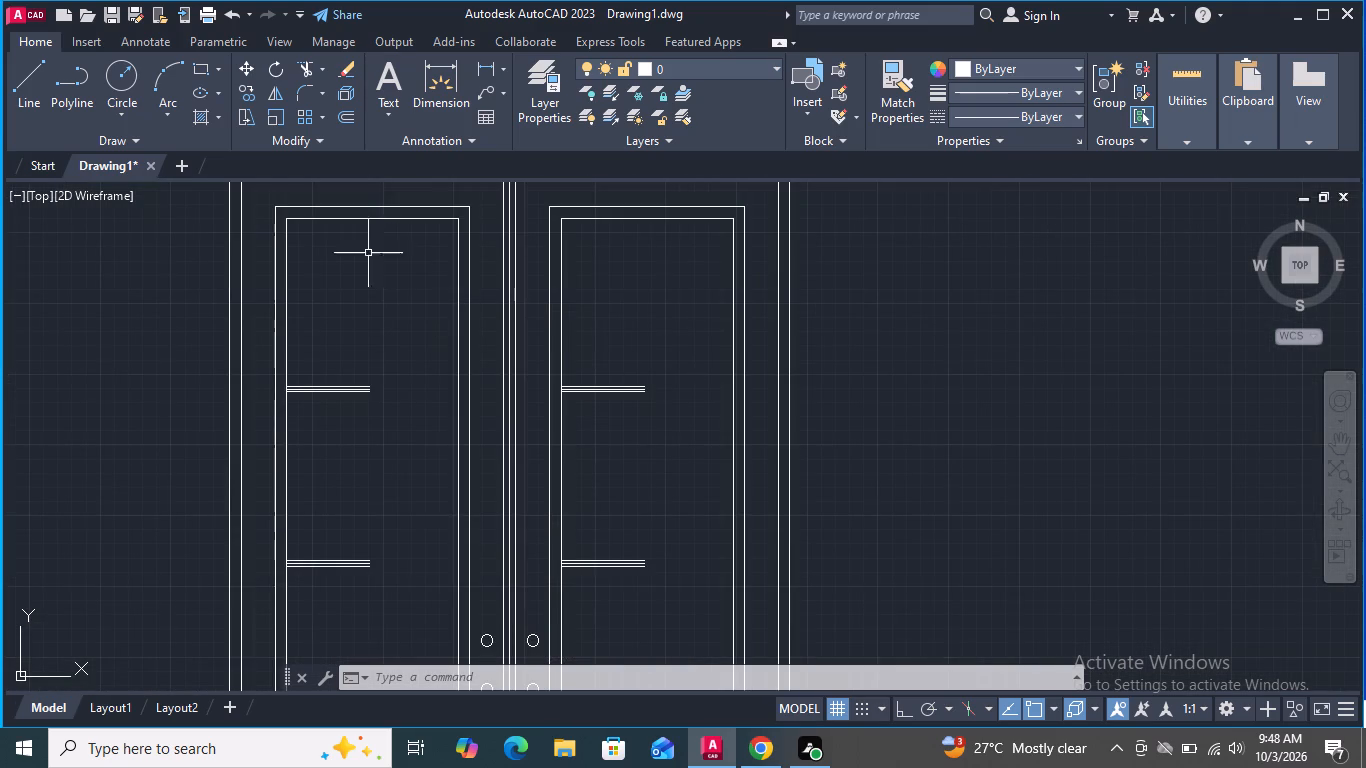
left_click(321, 70)
left_click(343, 145)
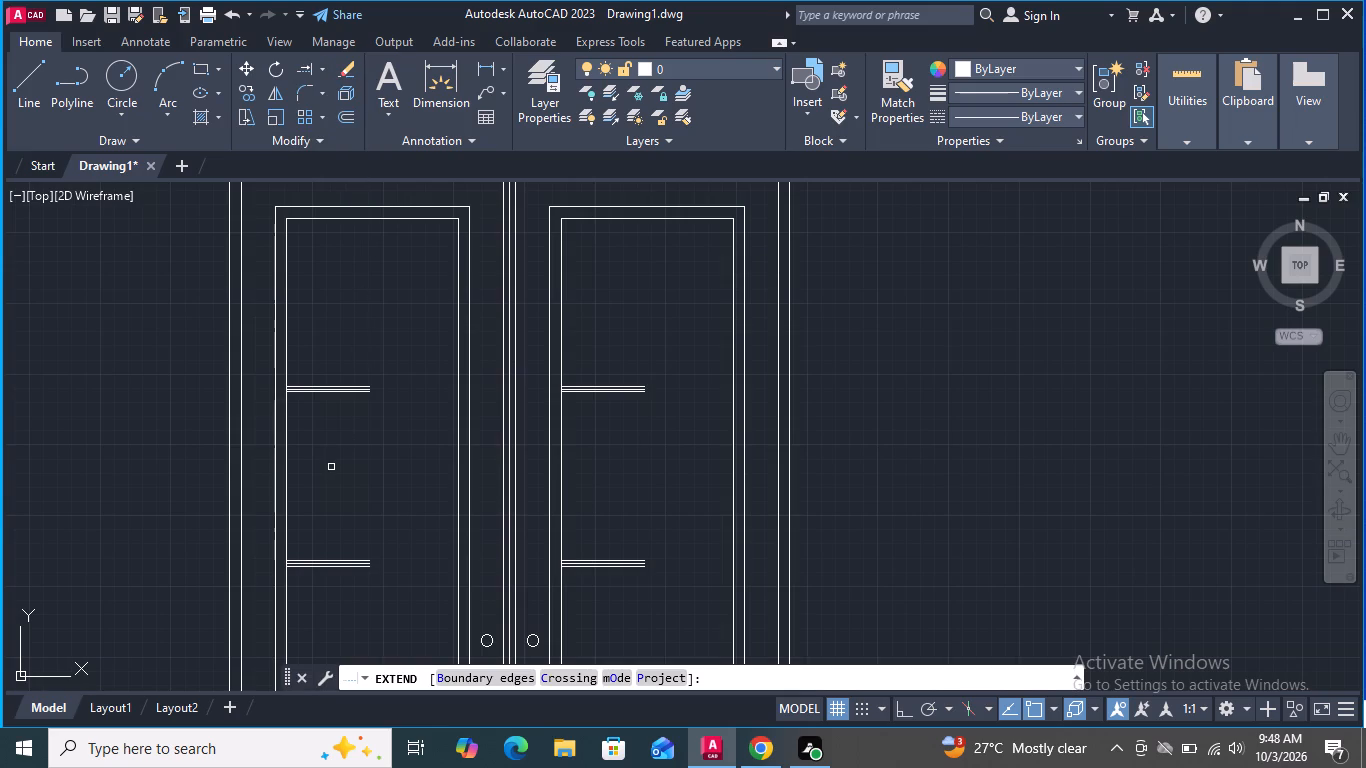
left_click(364, 389)
left_click(364, 390)
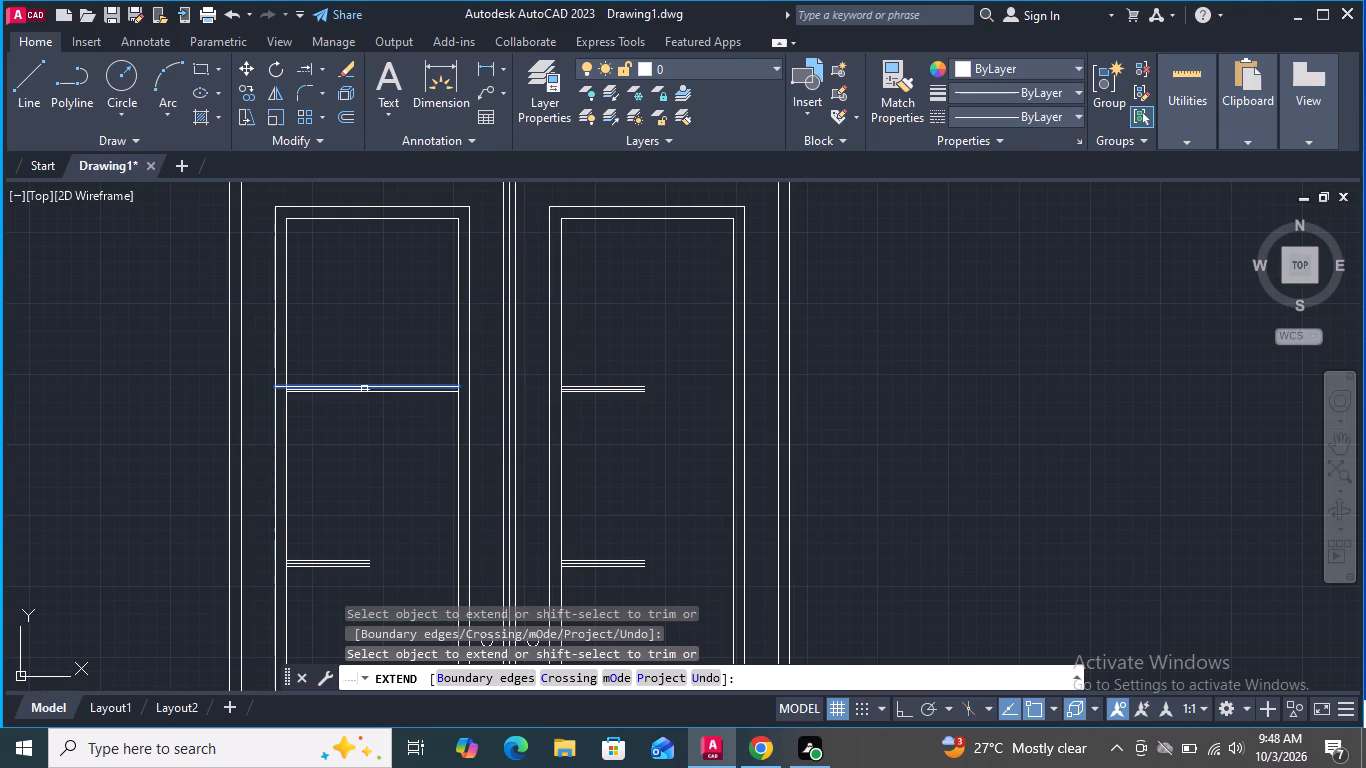
scroll(365, 388, "up", 3)
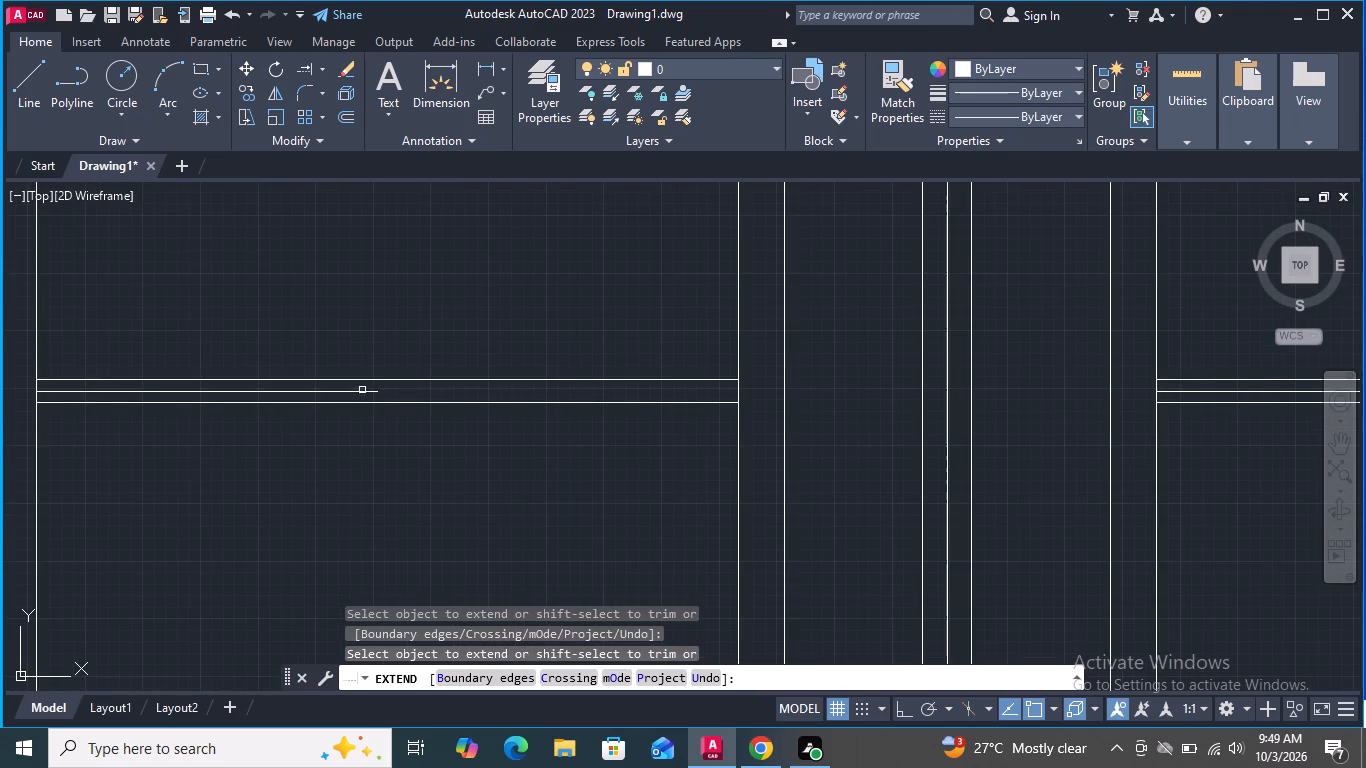
left_click(361, 393)
Extend the three lines of the right panel's upper bar to the panel's inner right edge.
scroll(361, 394, "down", 3)
scroll(709, 388, "up", 3)
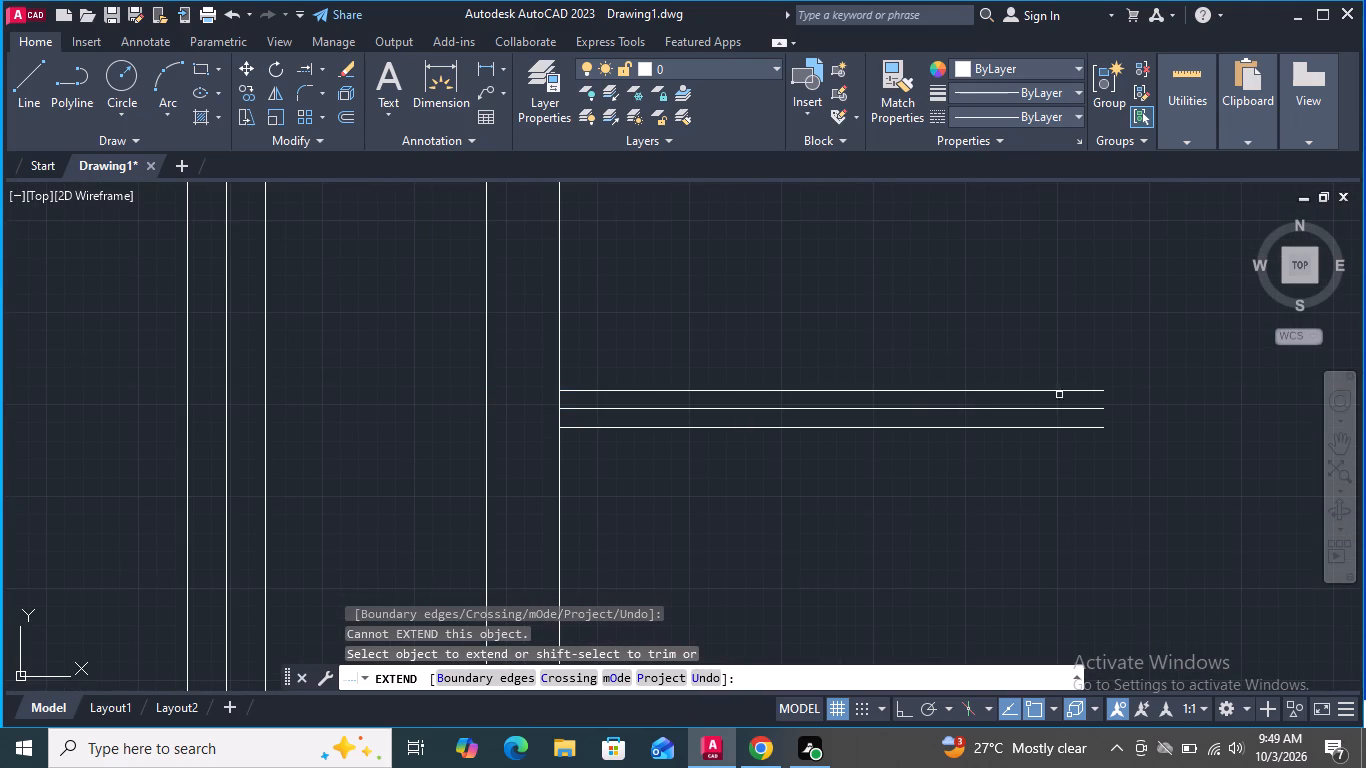
left_click(1094, 389)
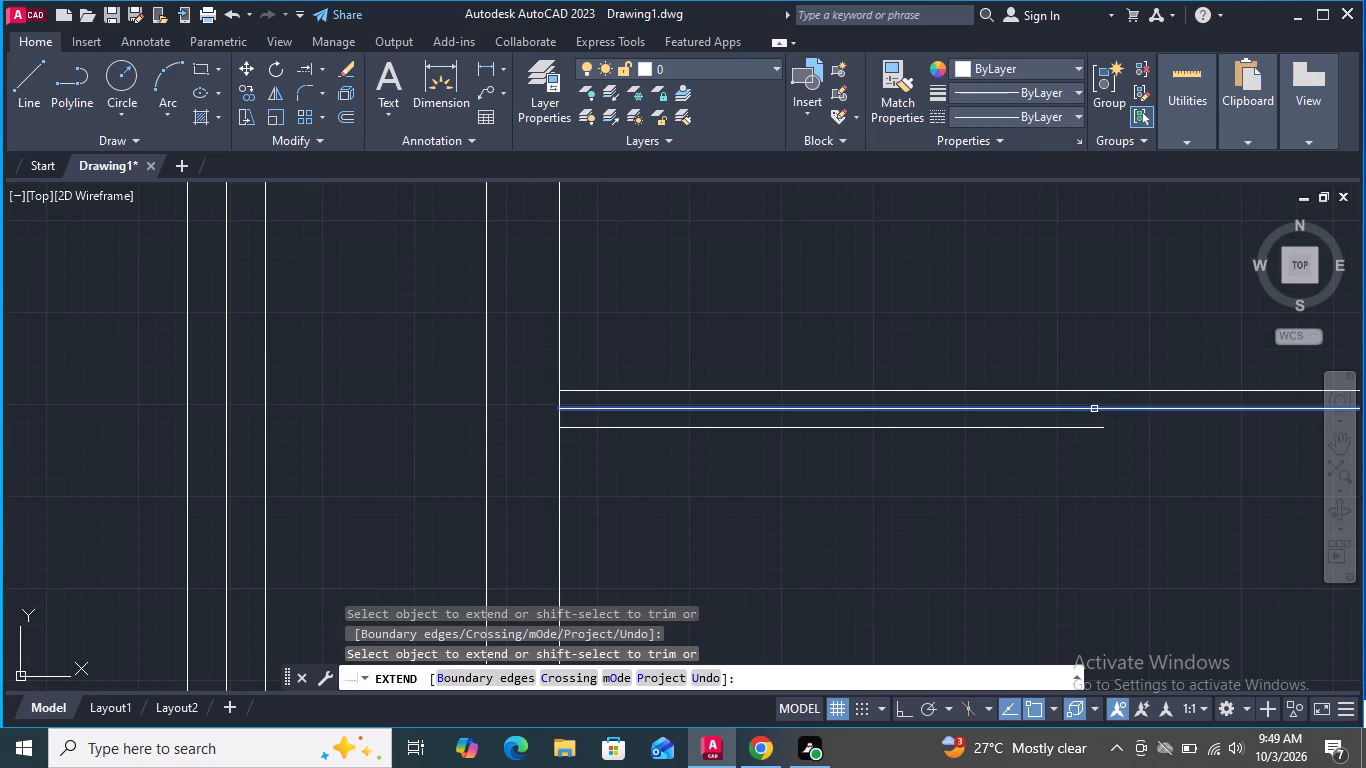
left_click(1094, 409)
left_click(1094, 426)
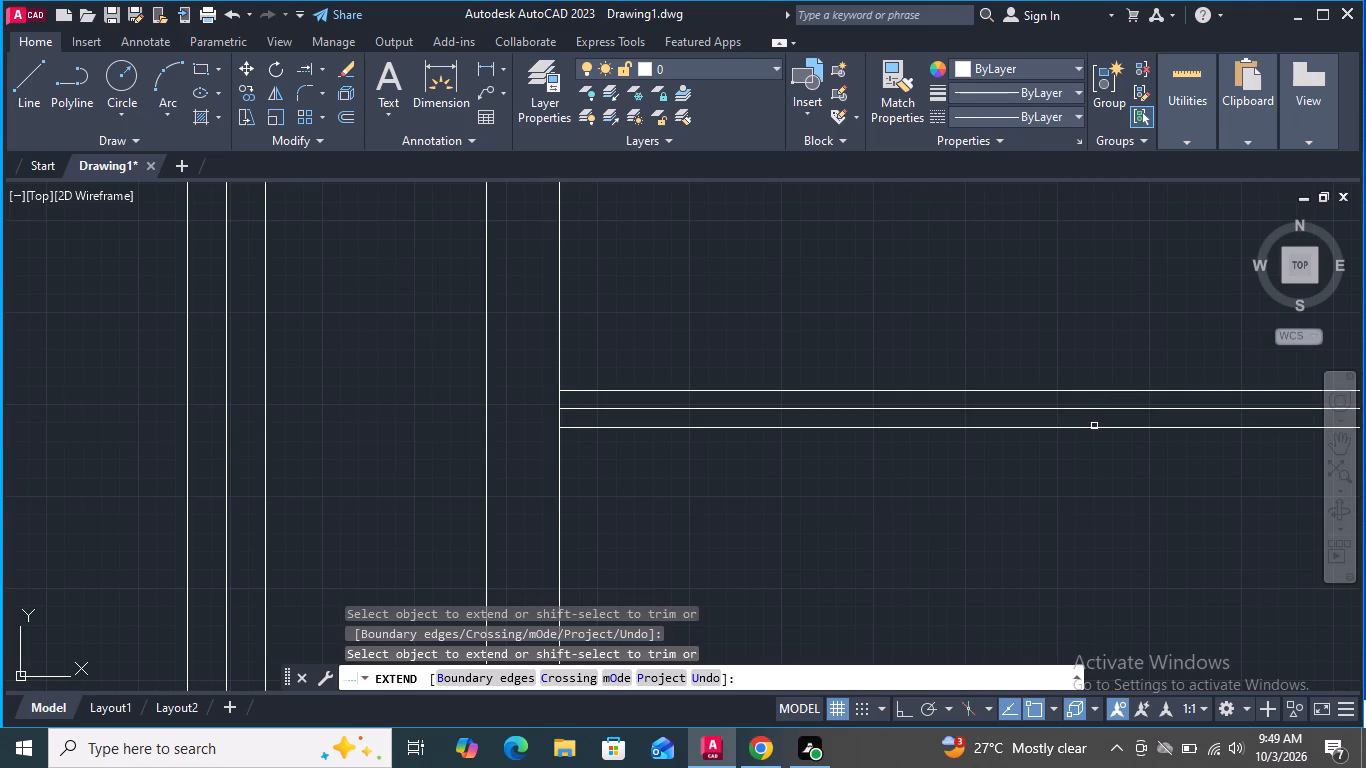
Extend the three lines of the right panel's middle bar to the panel's inner right edge.
scroll(761, 154, "down", 4)
scroll(728, 311, "down", 4)
scroll(785, 426, "up", 4)
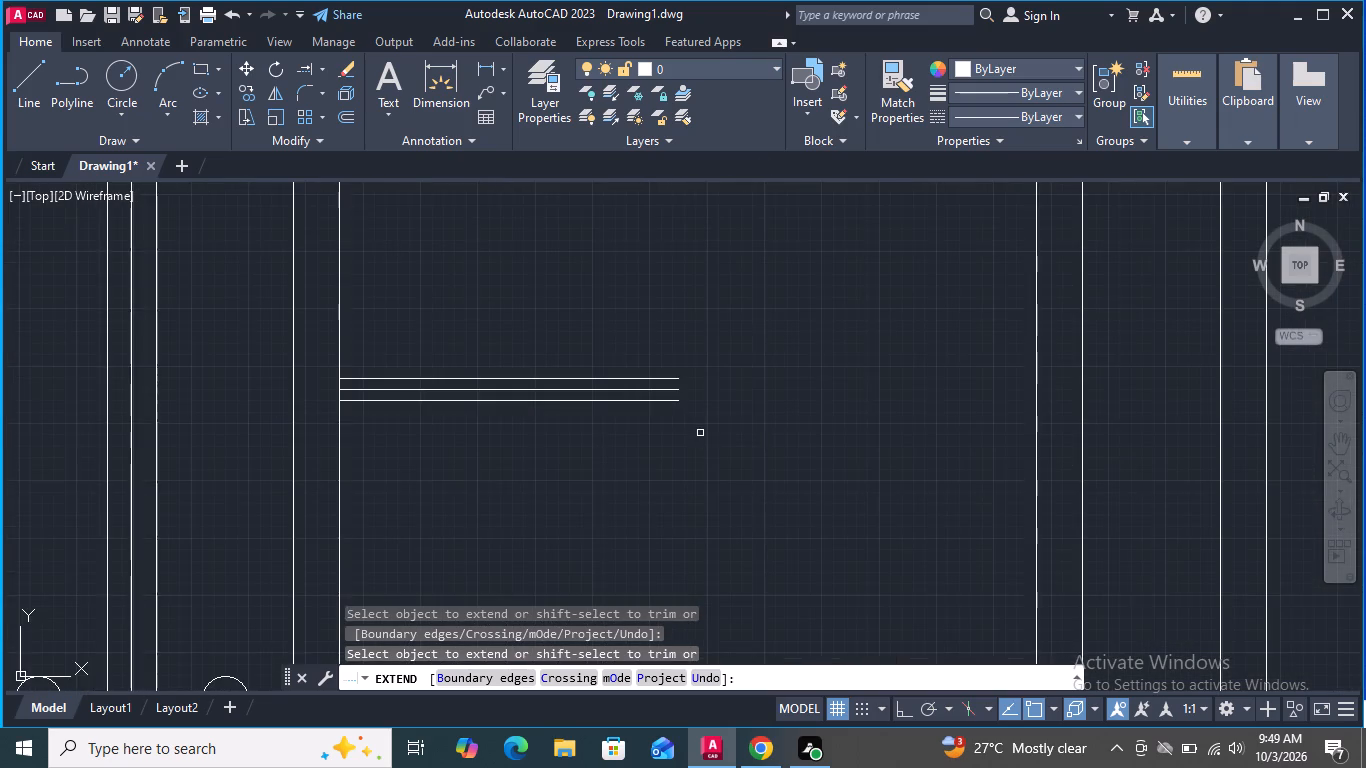
scroll(700, 430, "up", 2)
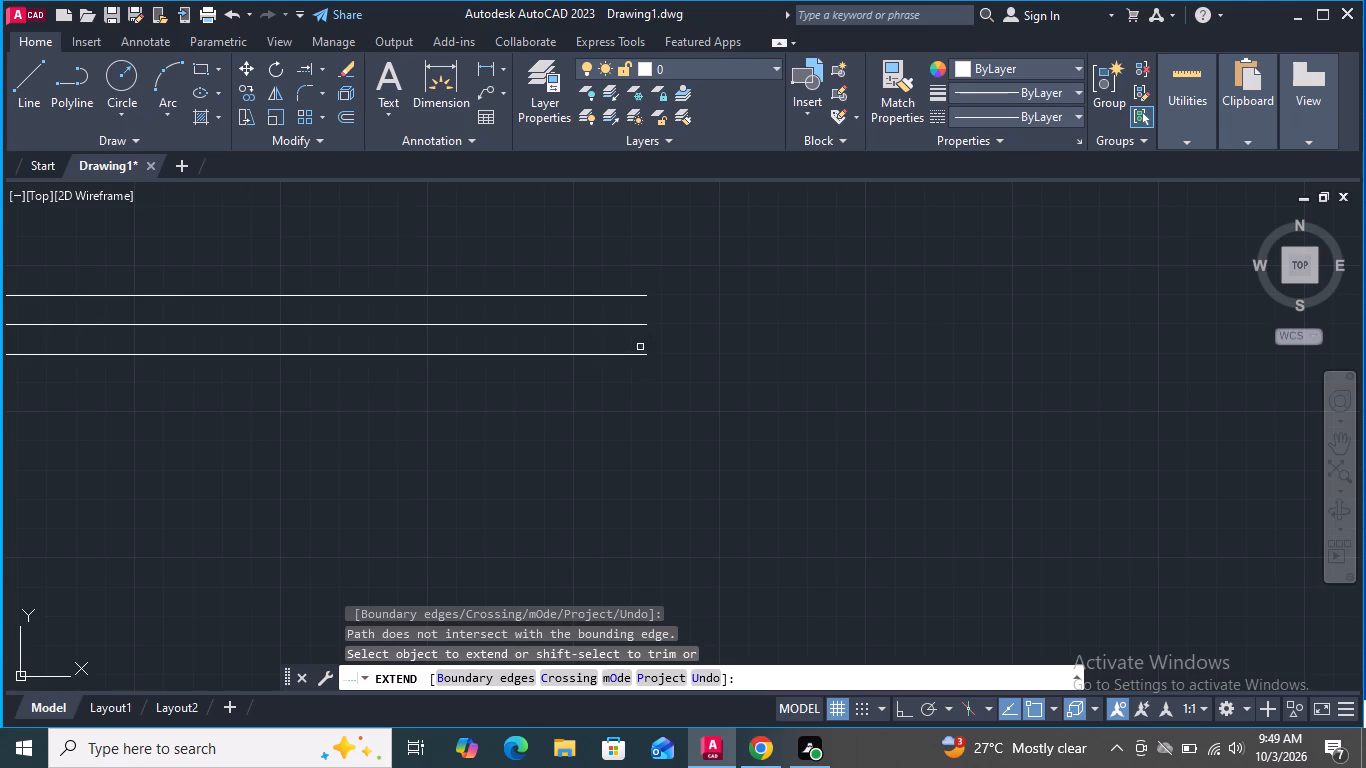
scroll(647, 337, "down", 1)
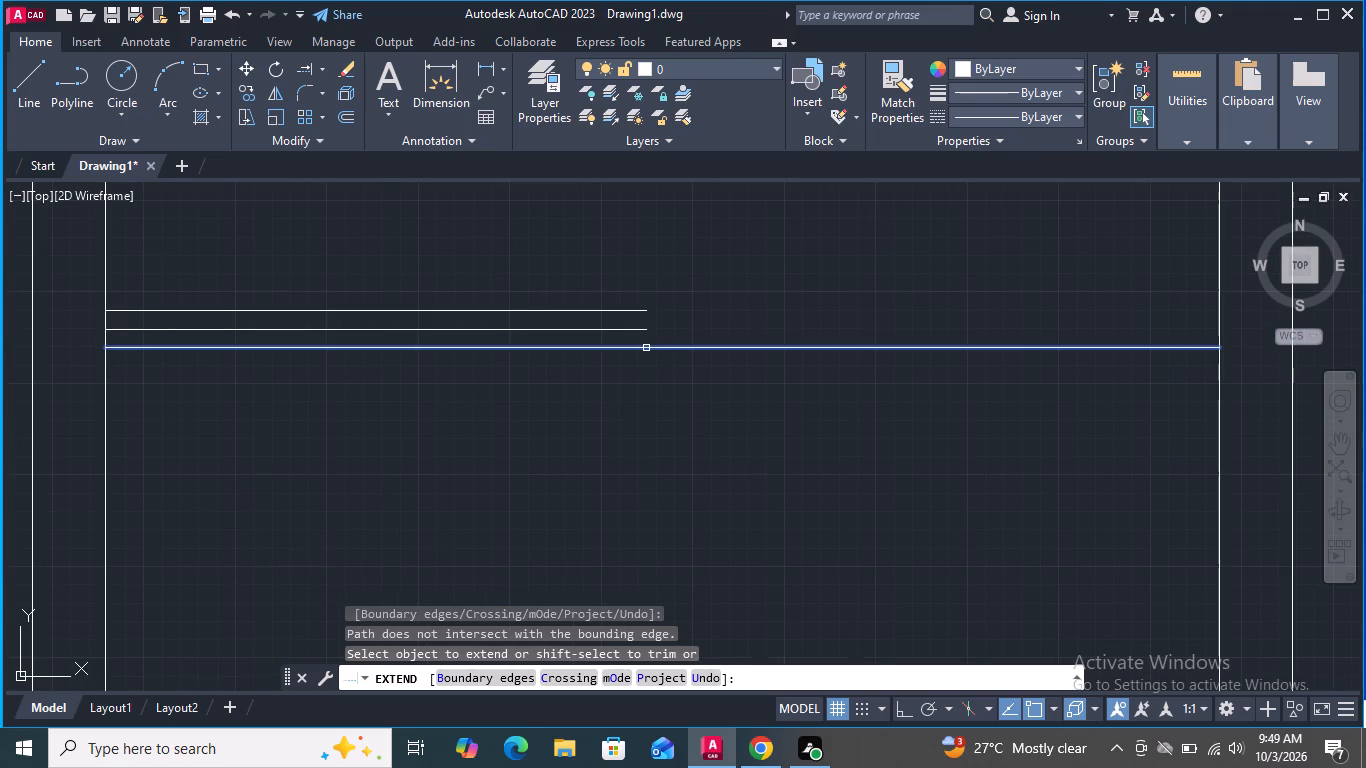
left_click(646, 348)
left_click(645, 332)
left_click(639, 311)
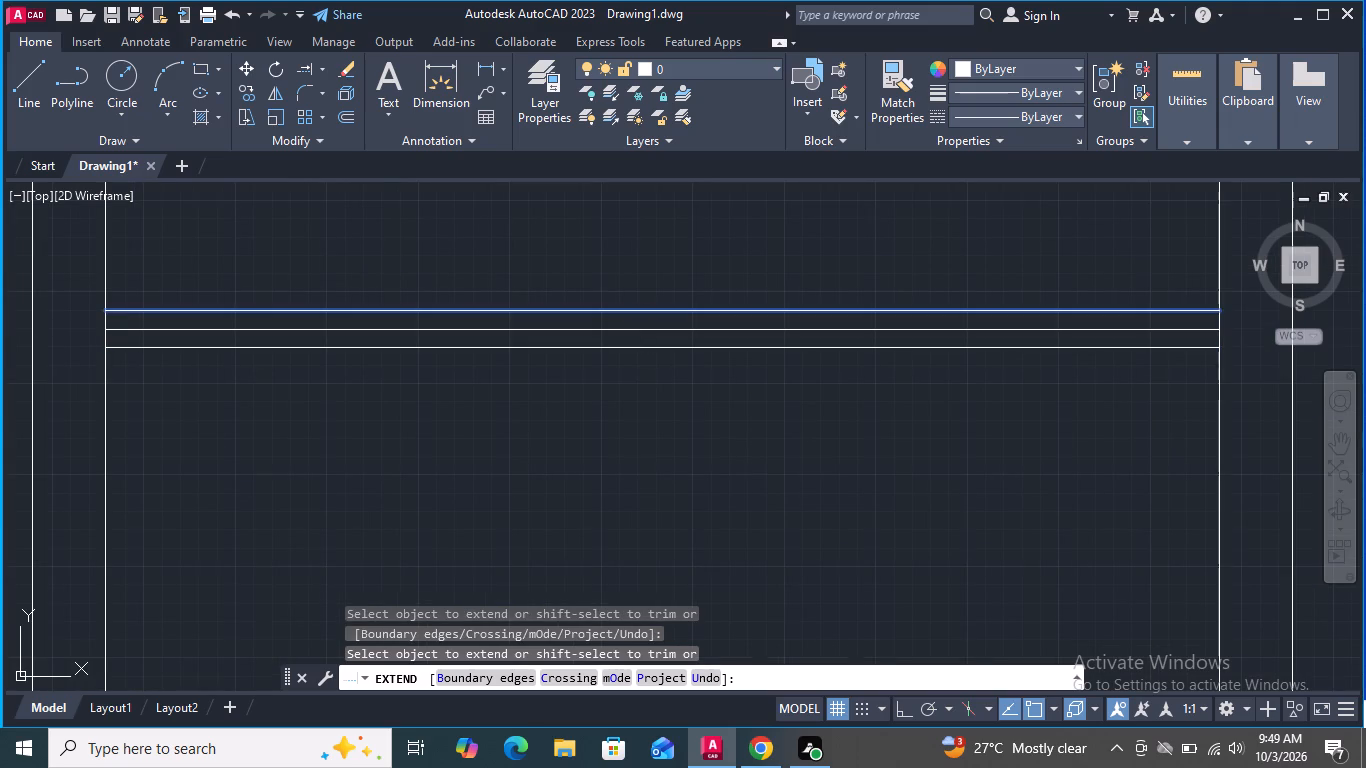
Extend the three lines of the right panel's lowest bar to the panel's inner right edge.
scroll(639, 311, "down", 3)
scroll(656, 421, "down", 2)
scroll(641, 517, "down", 1)
scroll(641, 517, "up", 5)
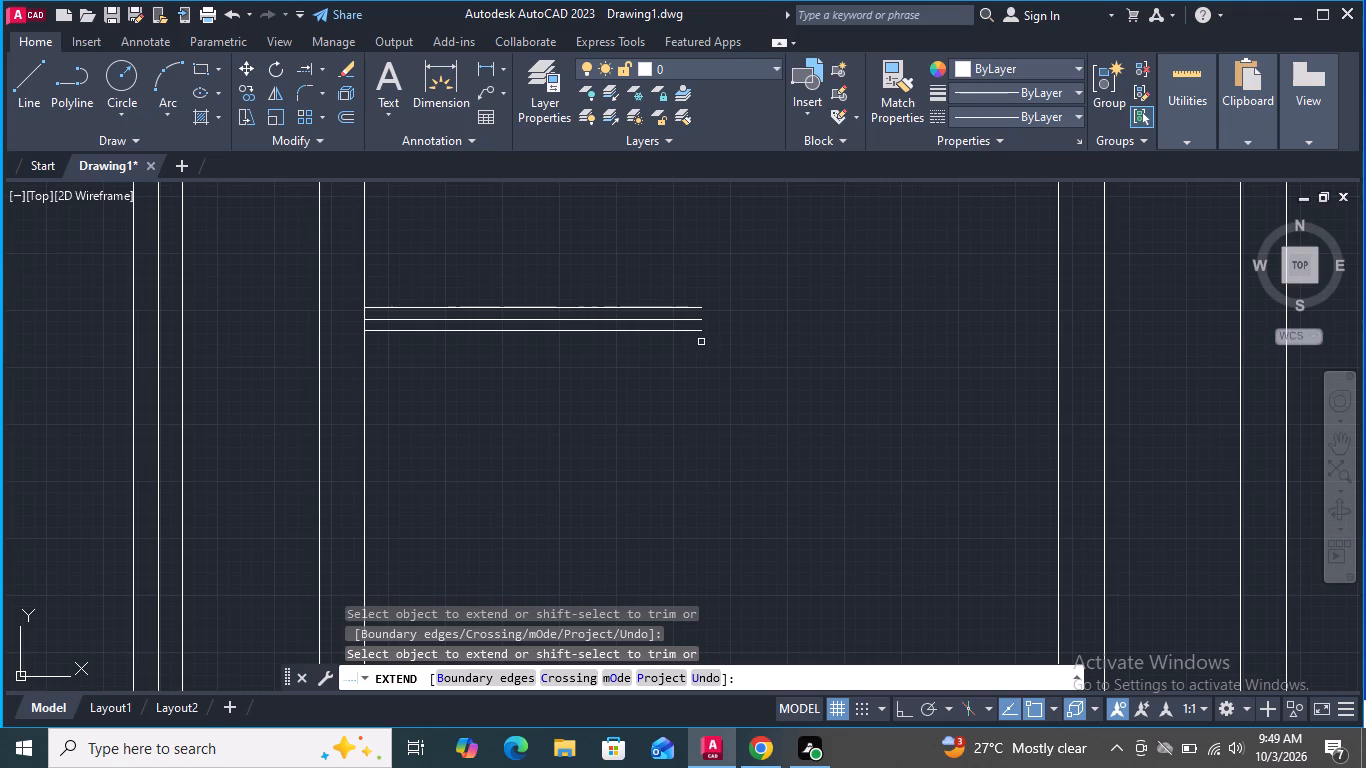
left_click(701, 328)
left_click(699, 320)
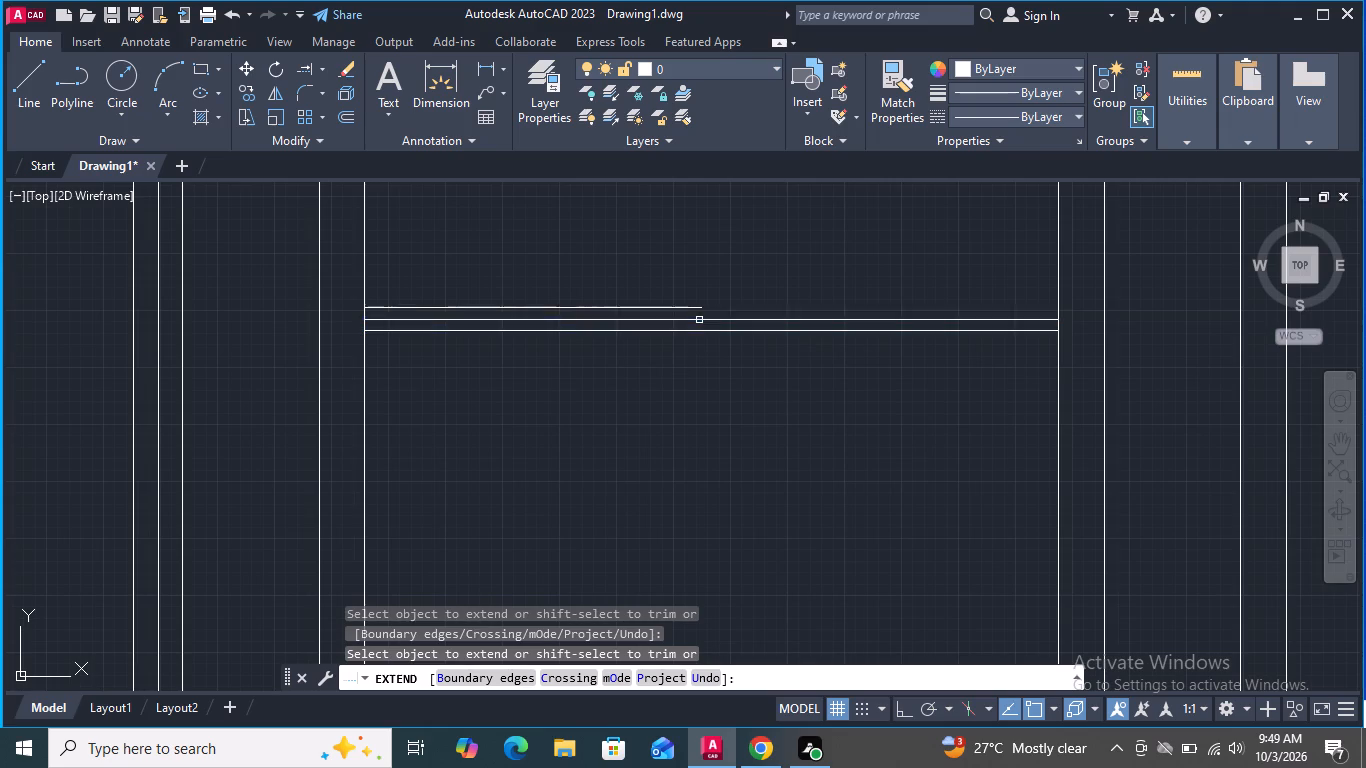
left_click(700, 310)
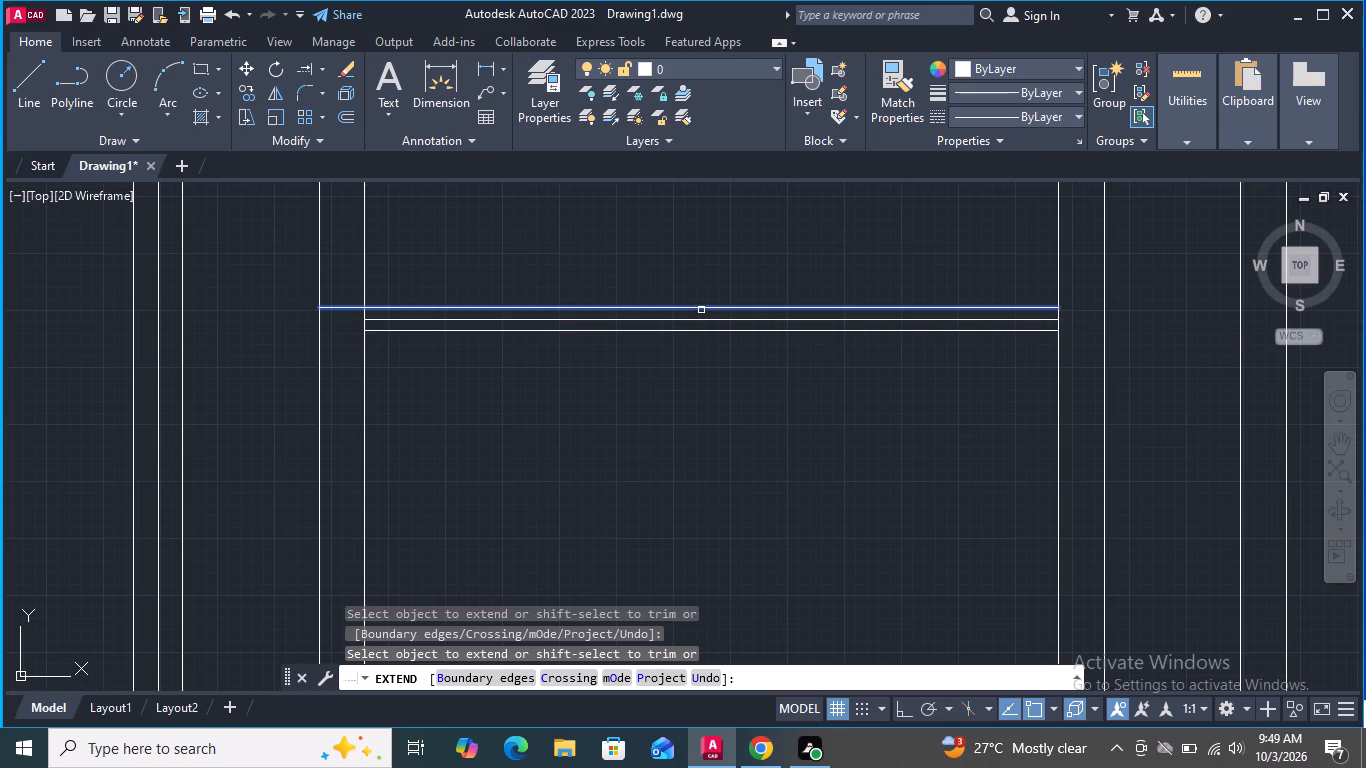
Extend the three lines of the left panel's lowest bar to the panel's inner right edge.
scroll(701, 312, "down", 3)
scroll(410, 311, "up", 3)
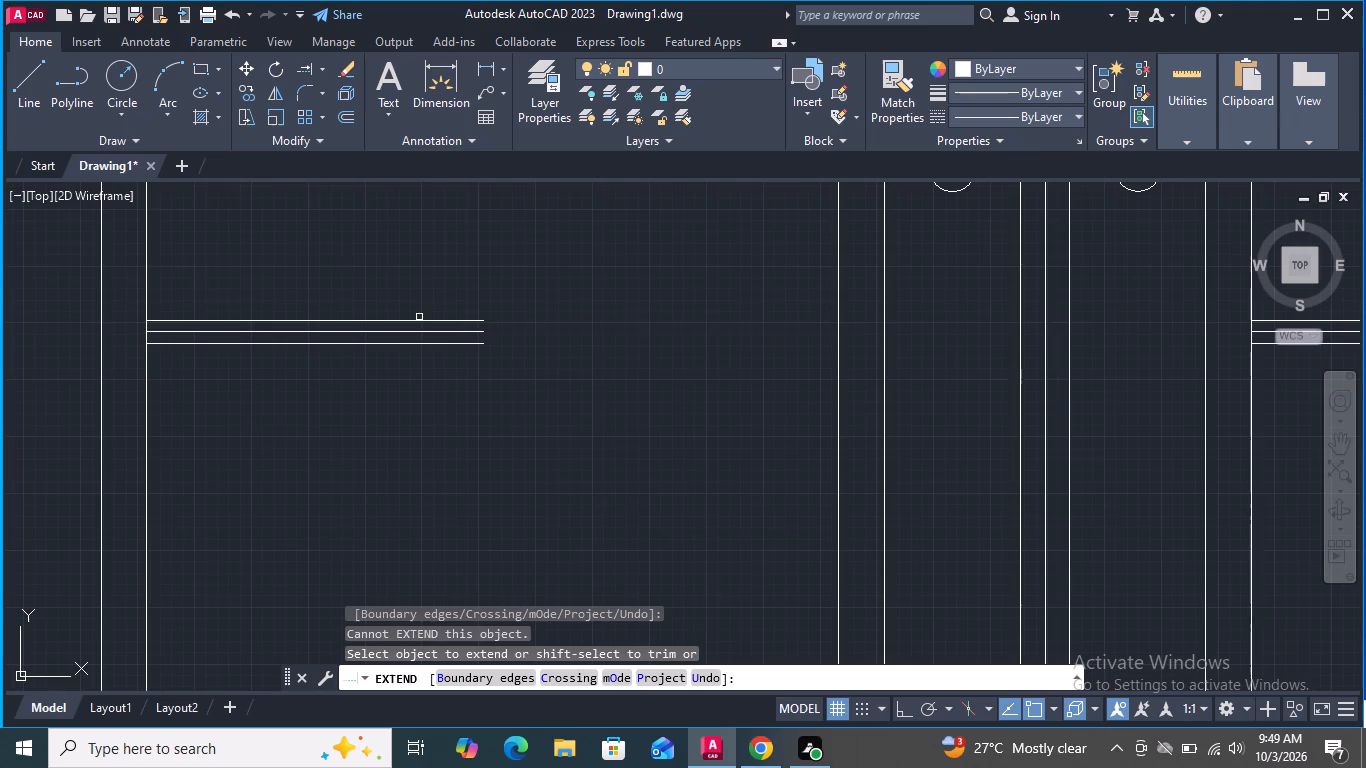
left_click(485, 331)
left_click(479, 319)
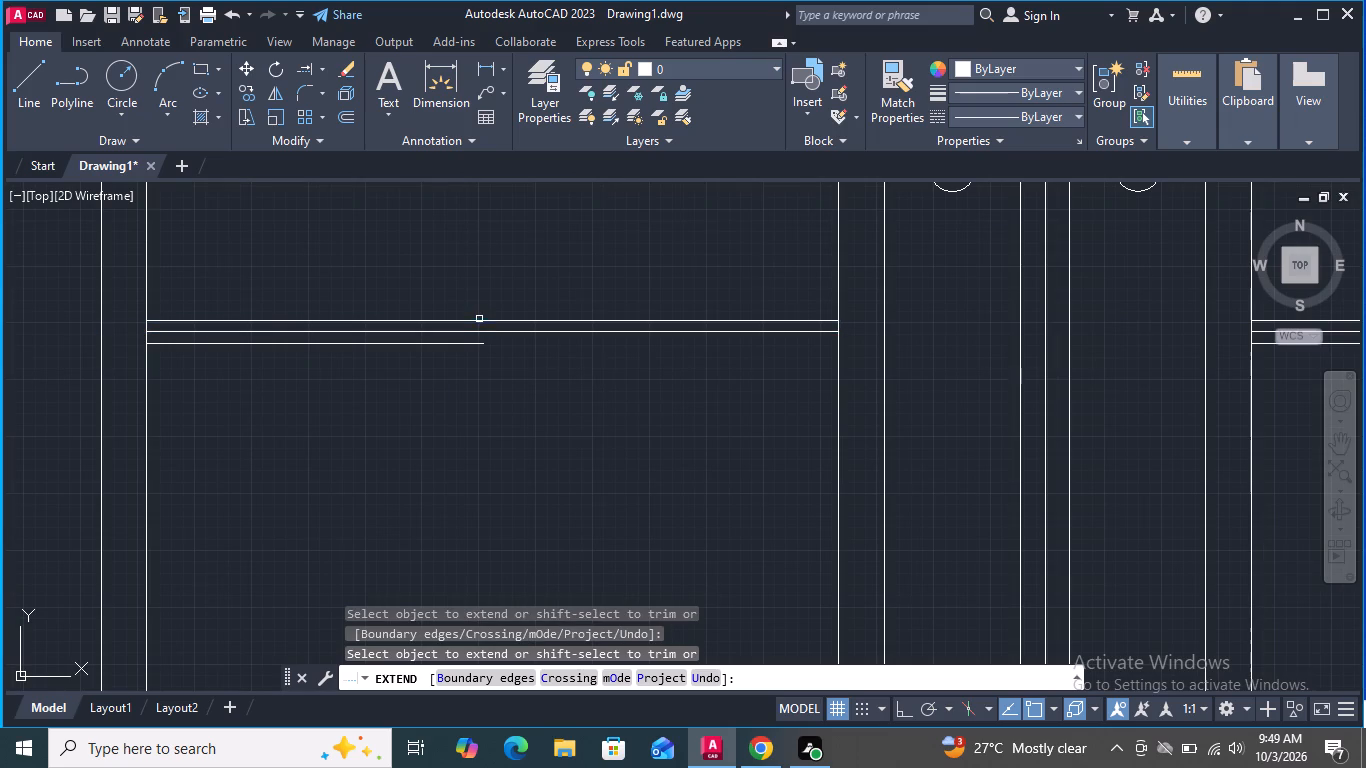
left_click(480, 346)
Extend the three lines of the left panel's middle bar to the panel's inner right edge.
scroll(556, 467, "down", 4)
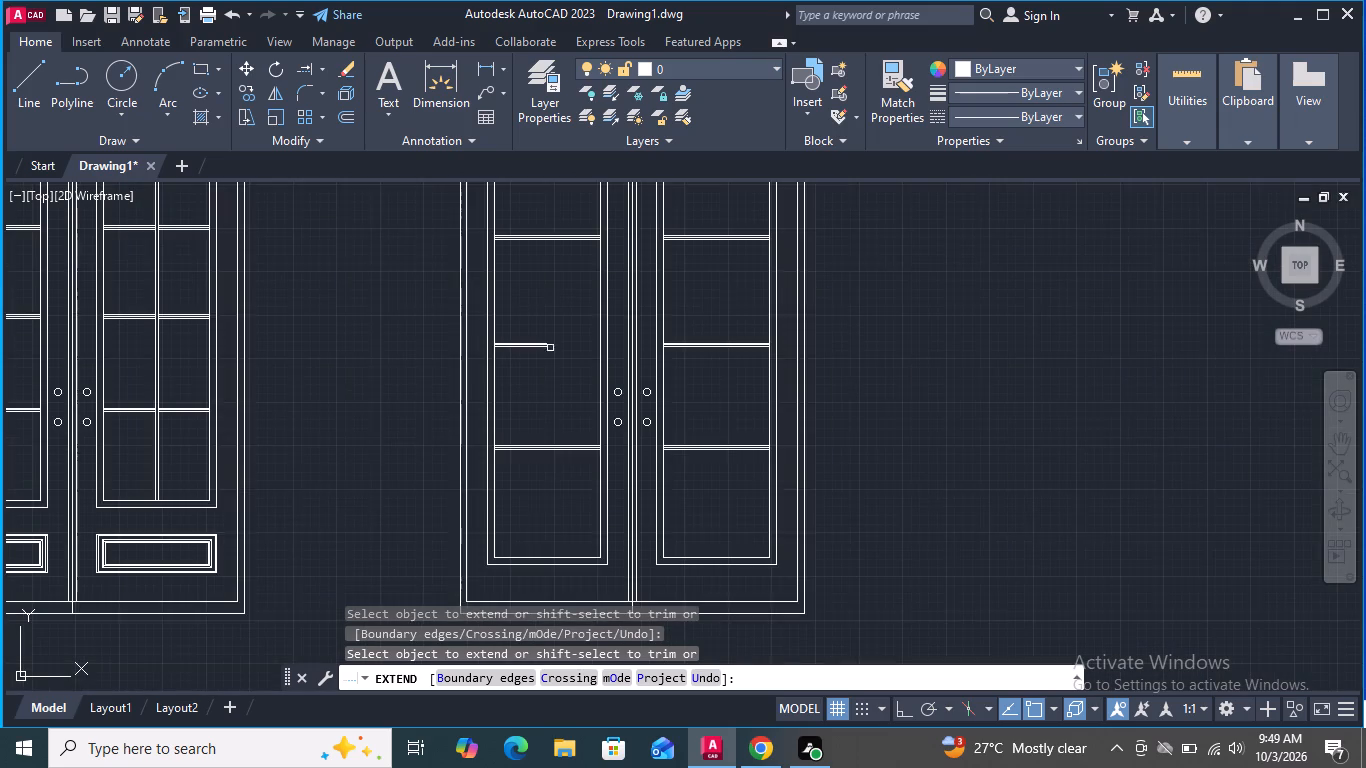
scroll(550, 336, "up", 7)
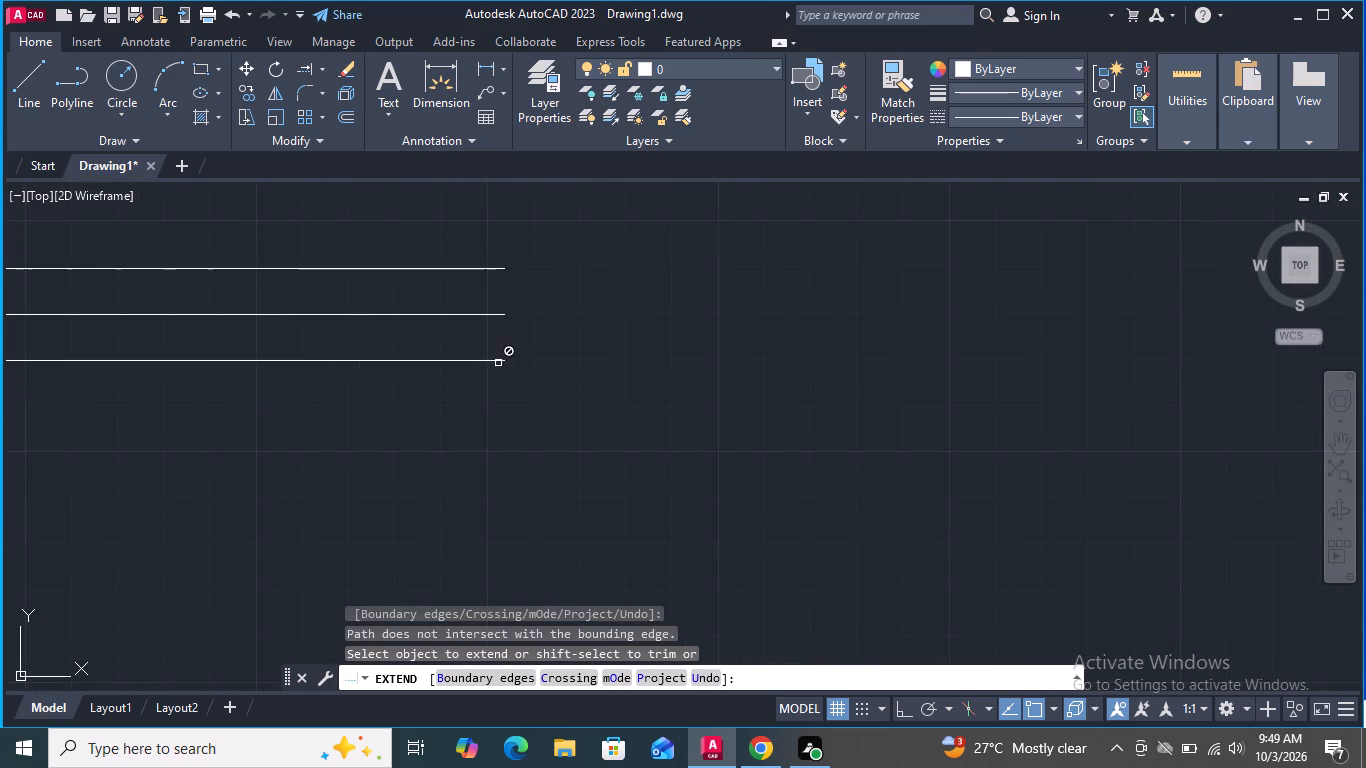
left_click(498, 362)
scroll(469, 358, "down", 1)
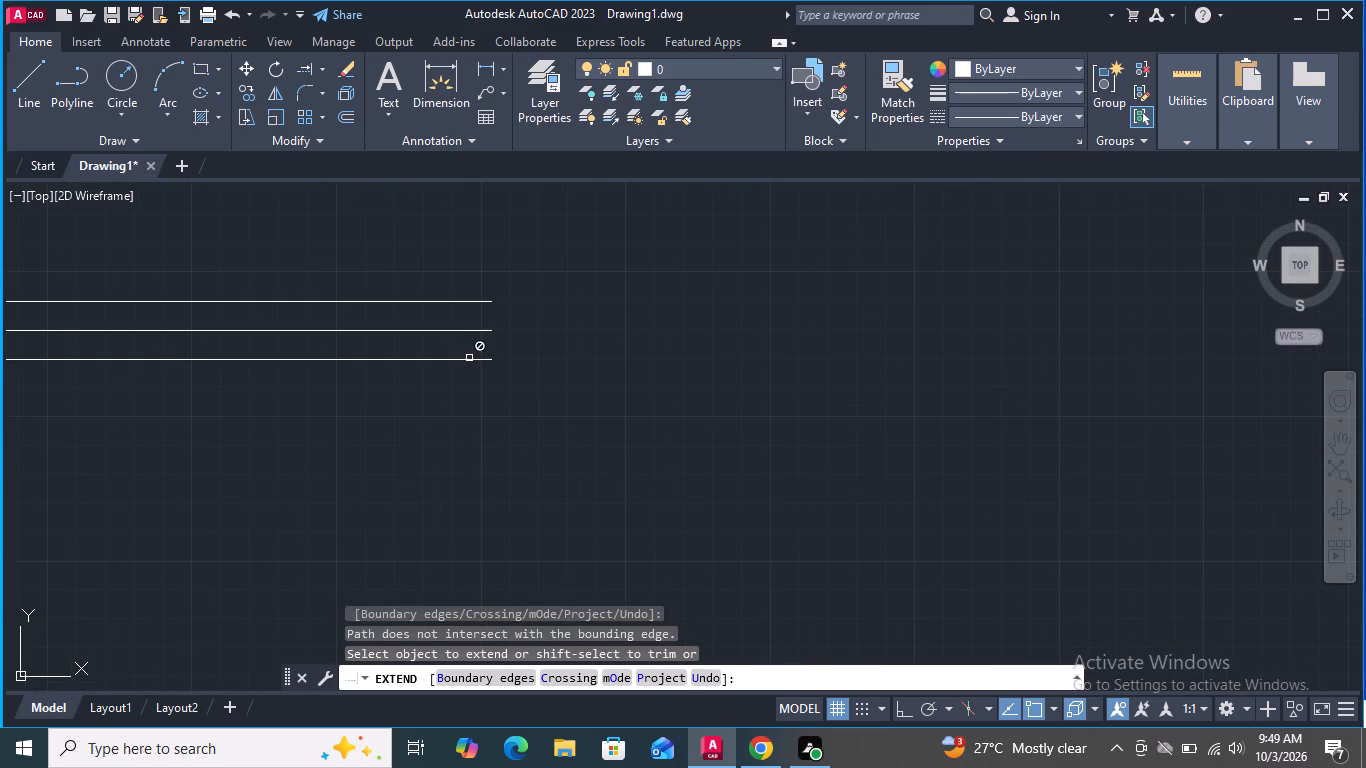
scroll(470, 362, "down", 2)
left_click(472, 361)
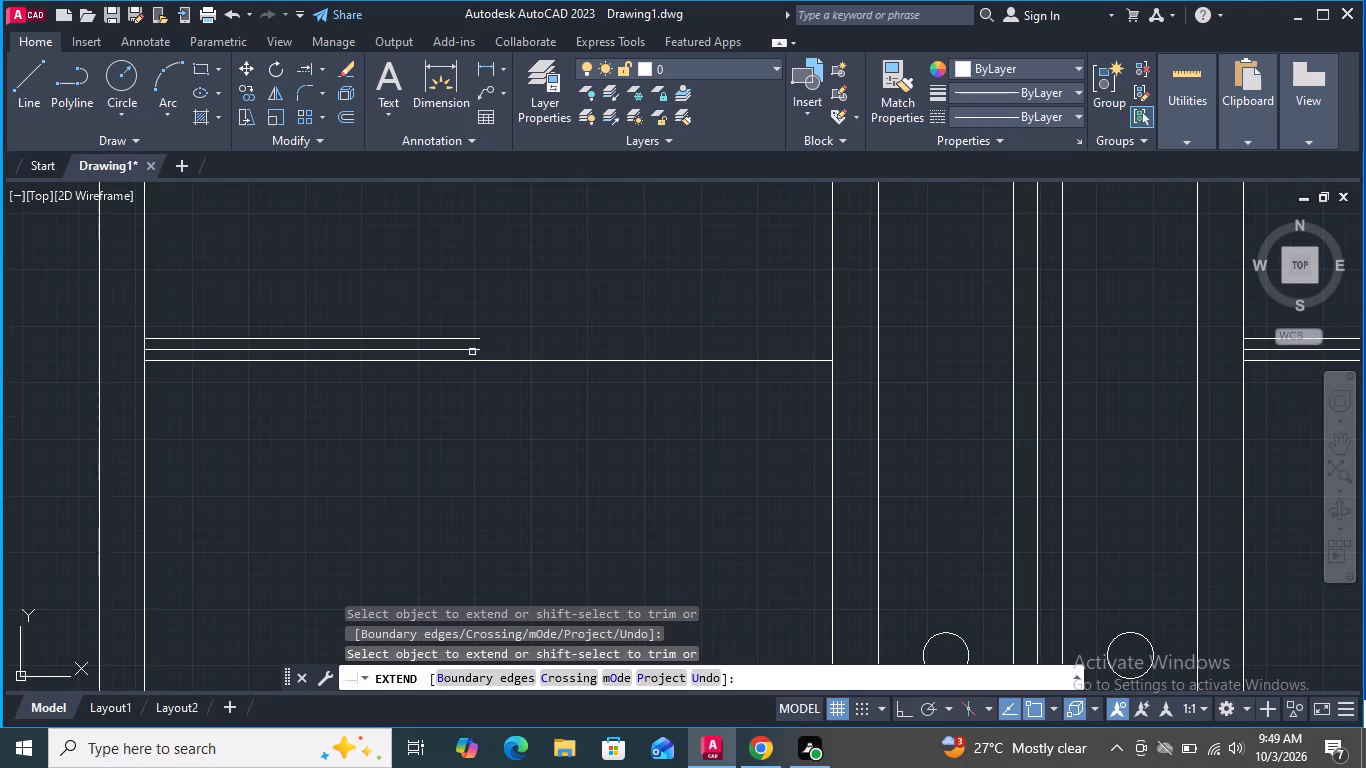
left_click(473, 349)
left_click(473, 339)
scroll(523, 428, "down", 1)
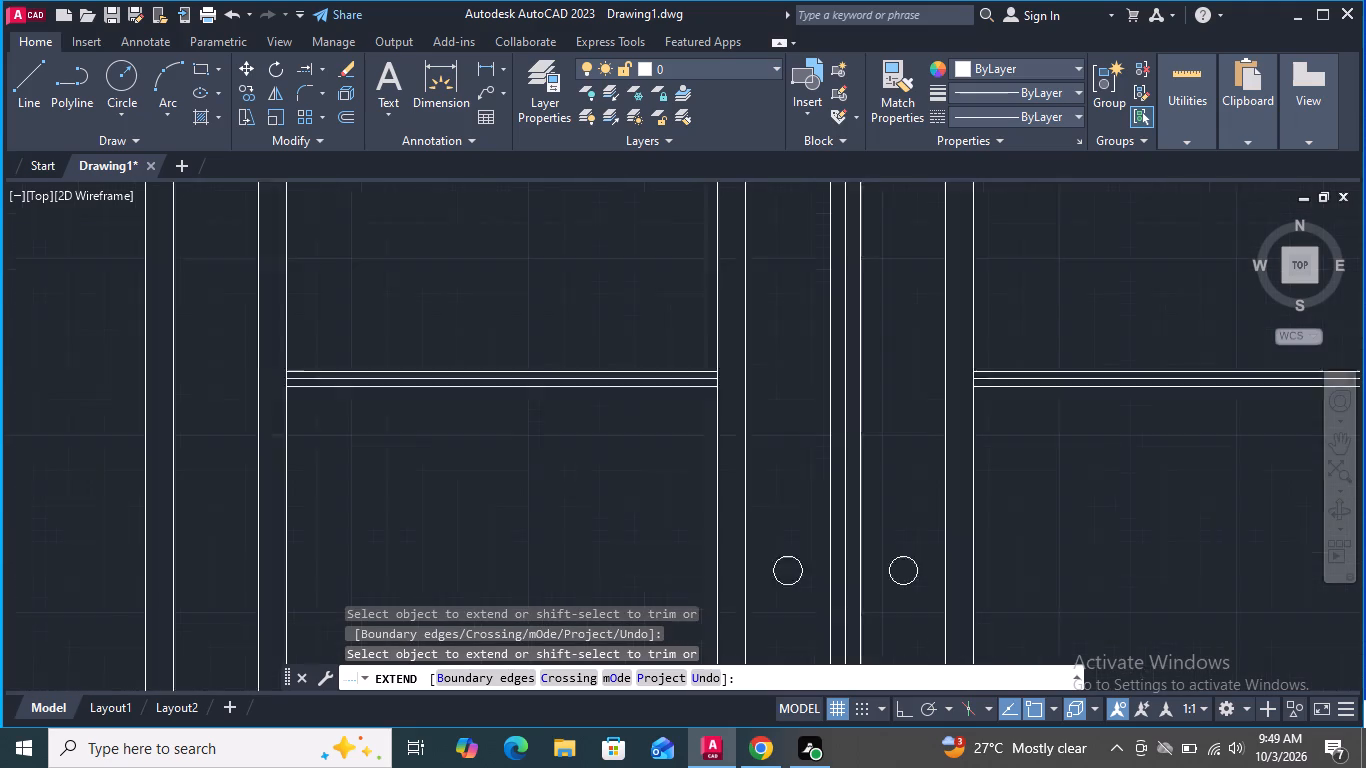
scroll(523, 432, "down", 3)
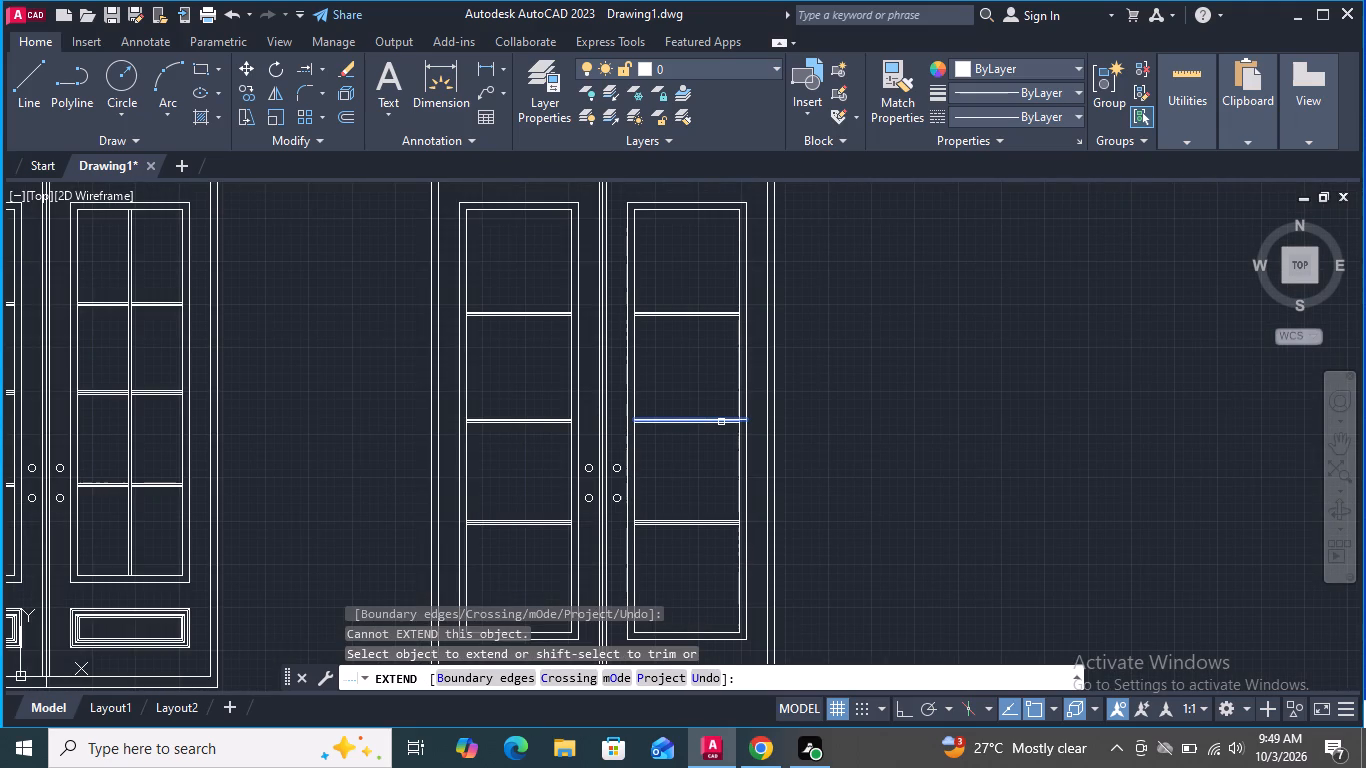
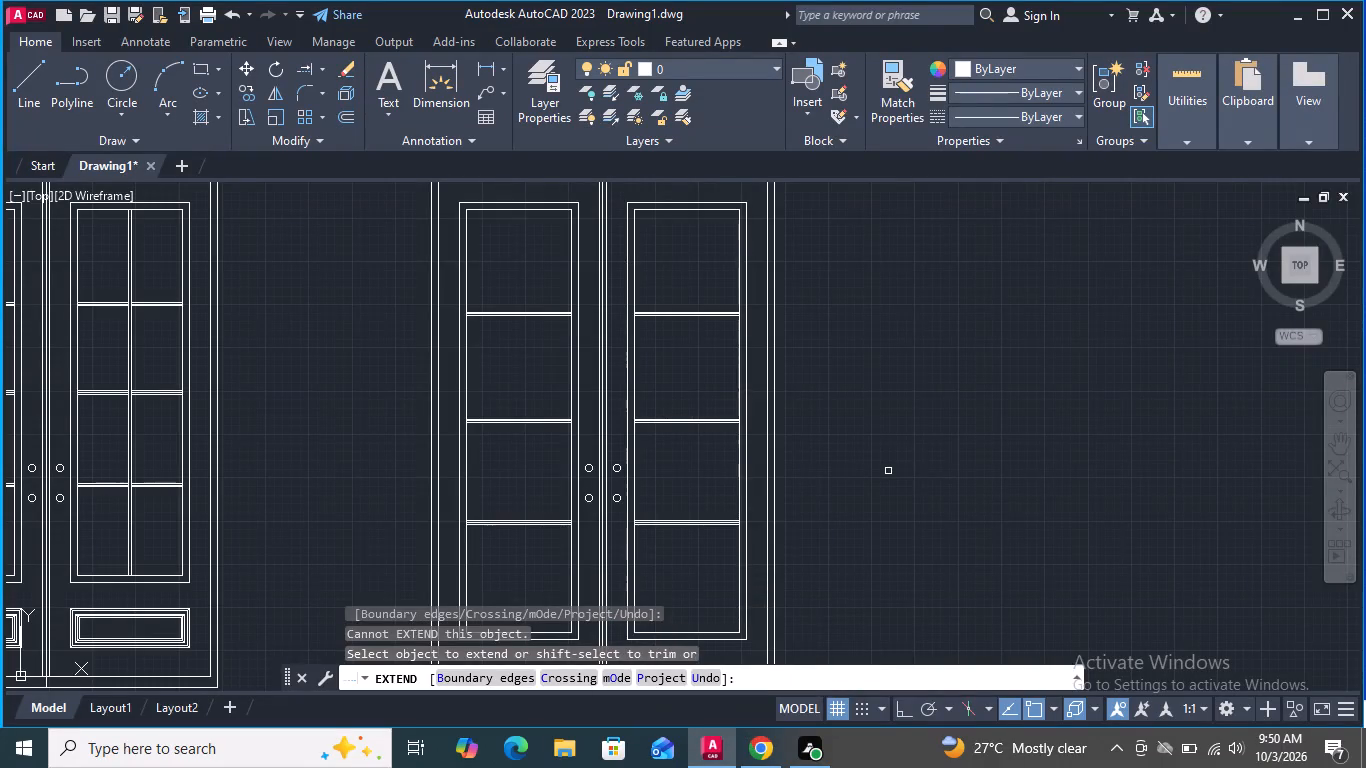
Draw two crossing corner-to-corner diagonal lines in the bottom pane of the second door's left panel, below the lowest bar.
key("space")
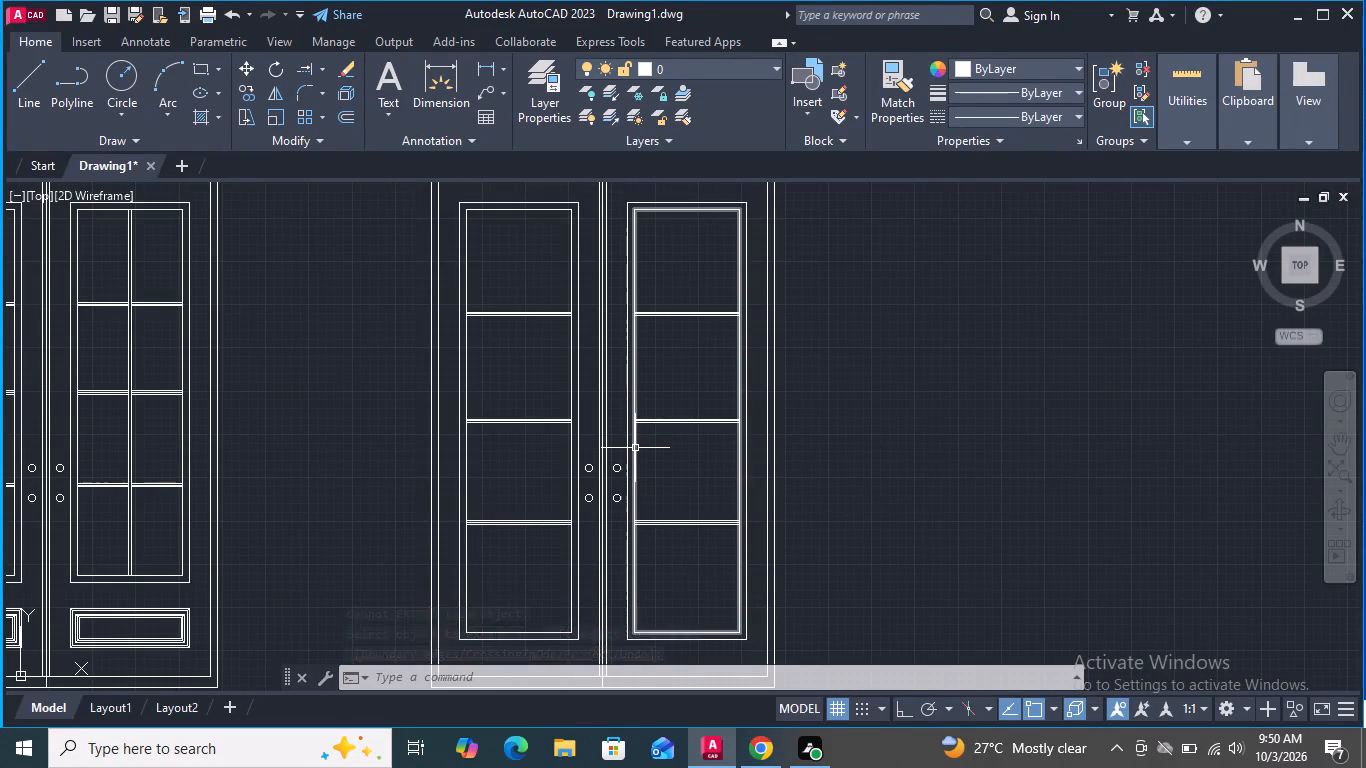
scroll(635, 445, "down", 1)
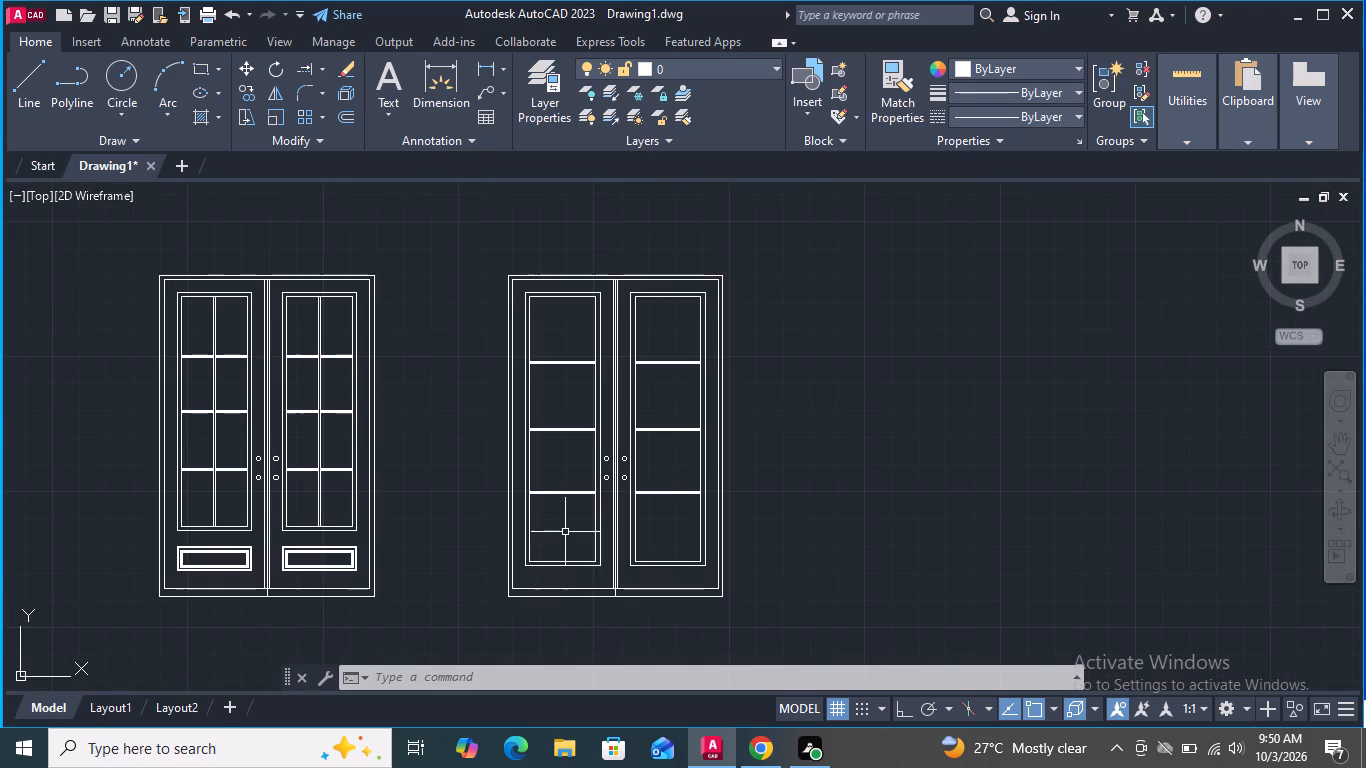
scroll(565, 531, "up", 1)
scroll(565, 531, "down", 1)
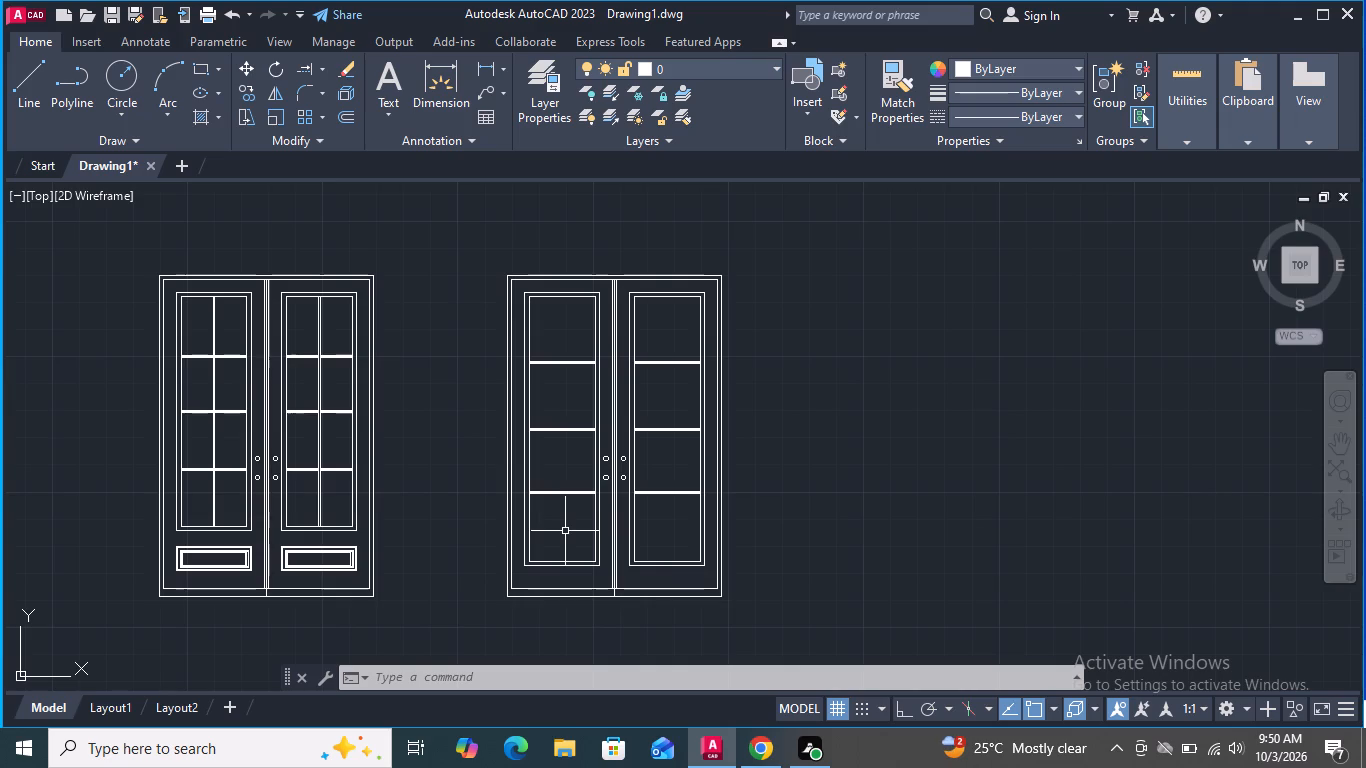
left_click(26, 75)
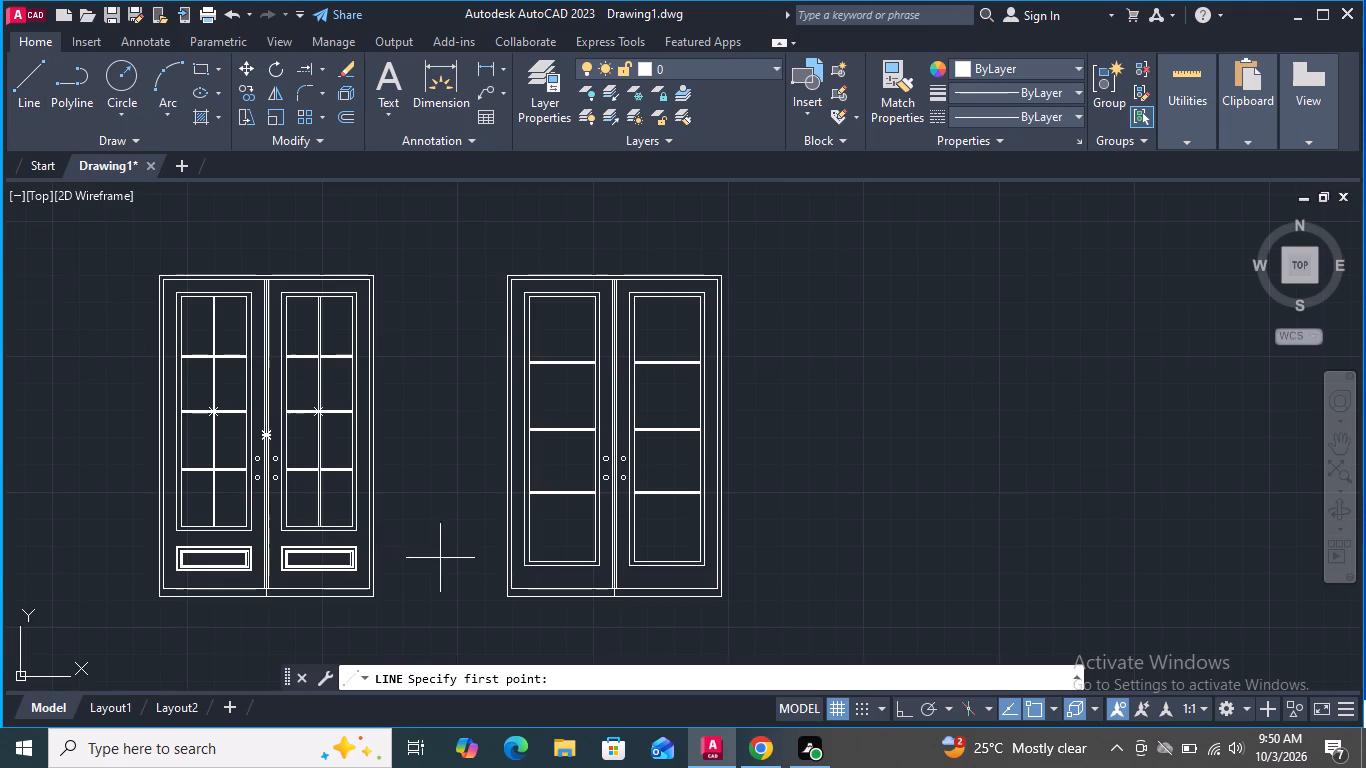
scroll(642, 556, "up", 1)
scroll(494, 541, "up", 2)
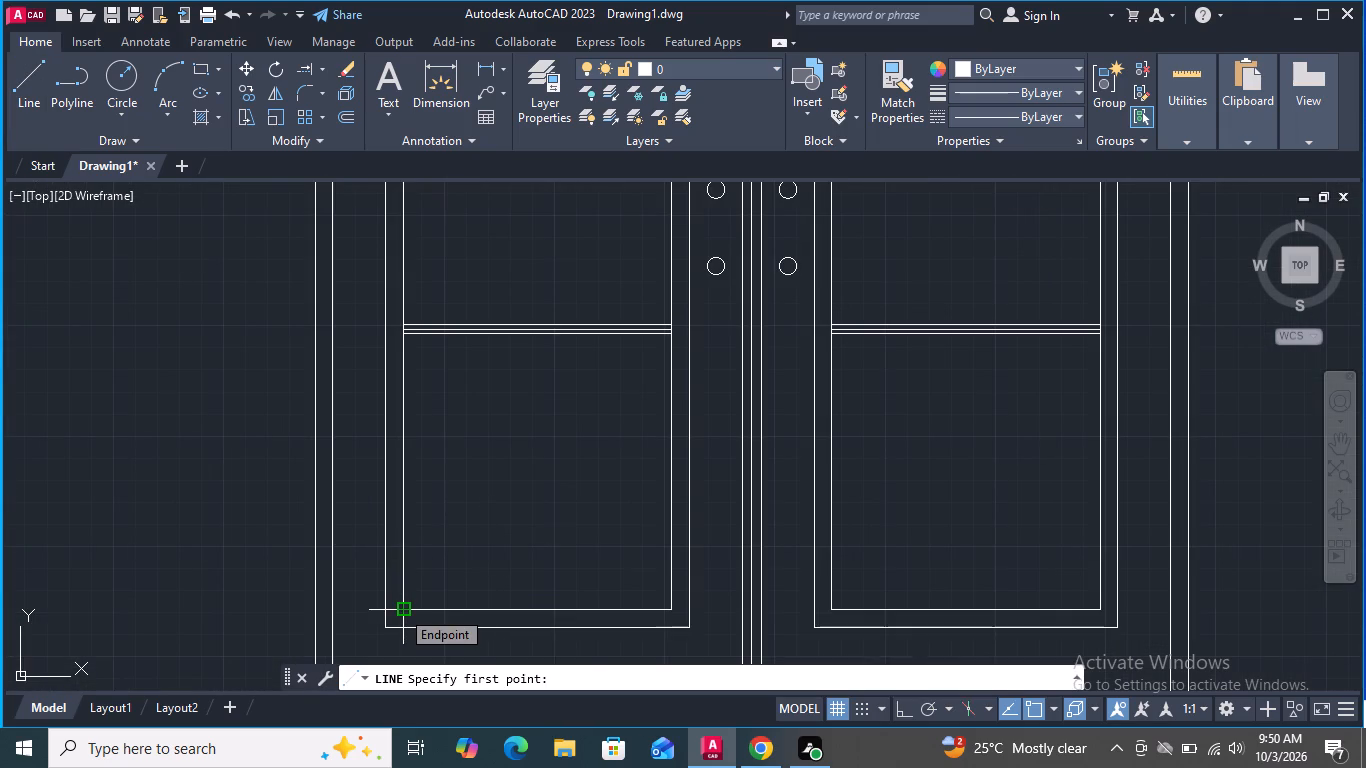
left_click(400, 609)
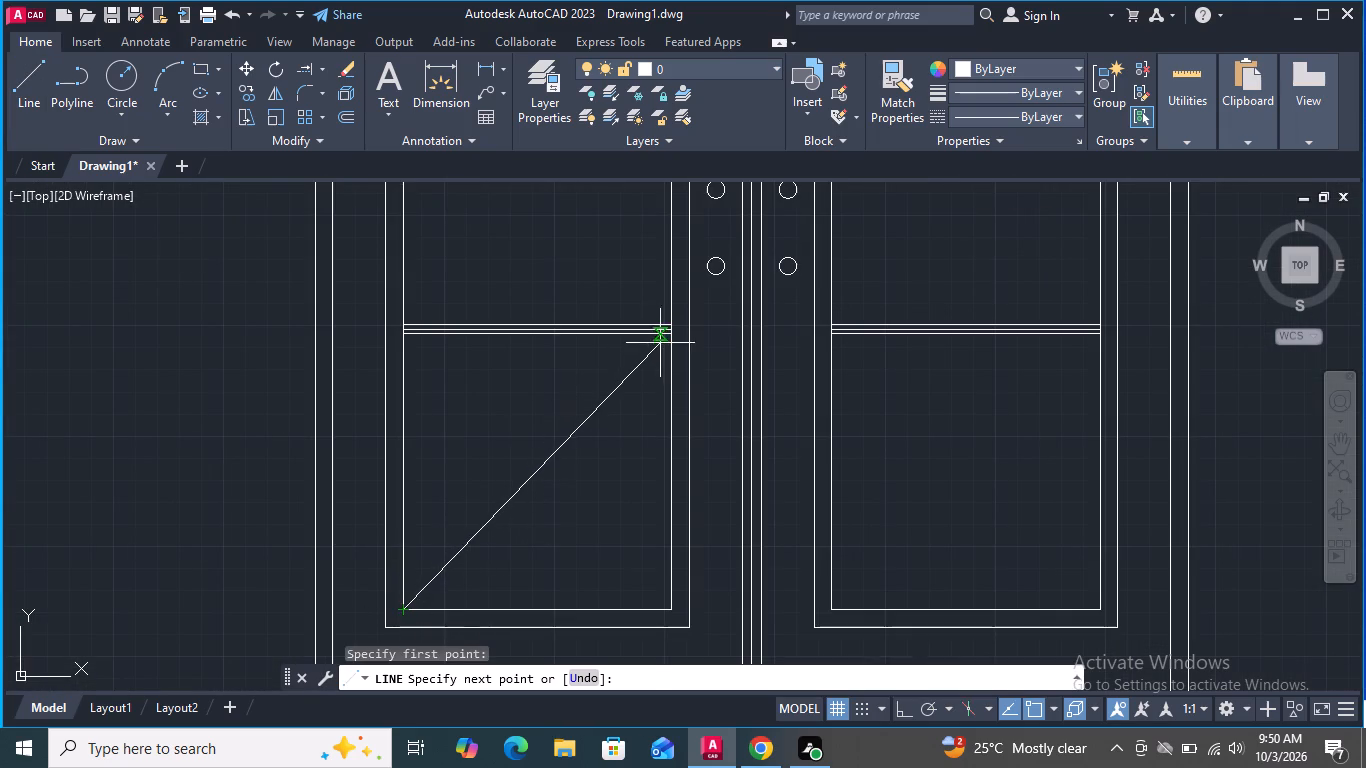
left_click(668, 332)
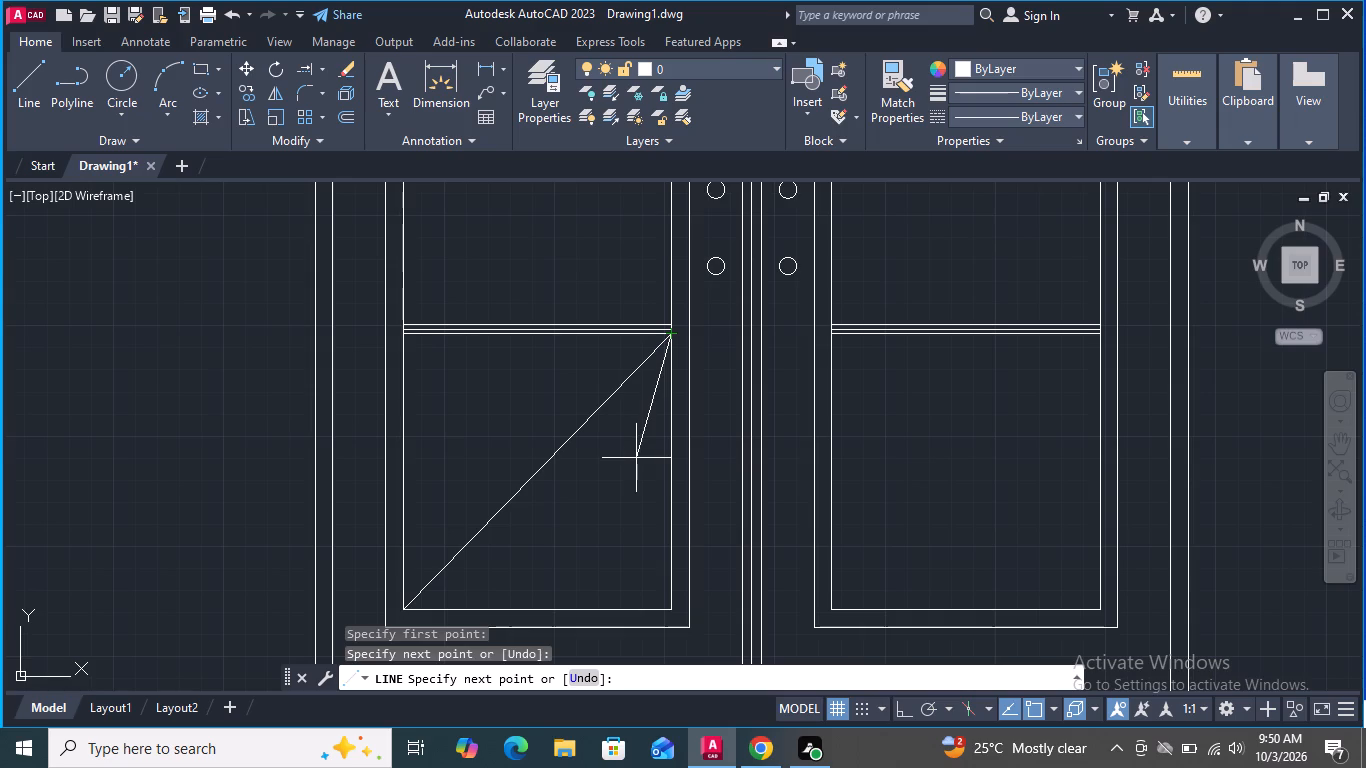
key("space")
key("space")
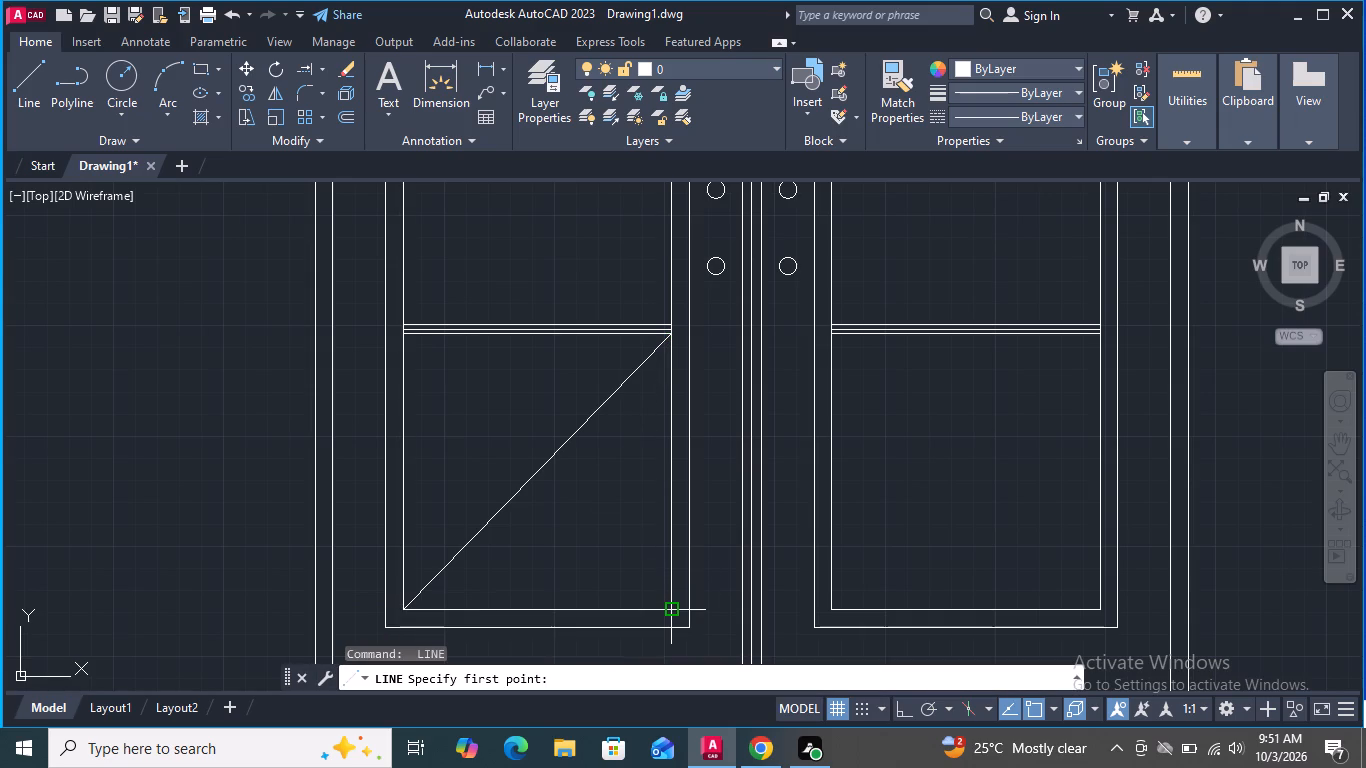
left_click(668, 610)
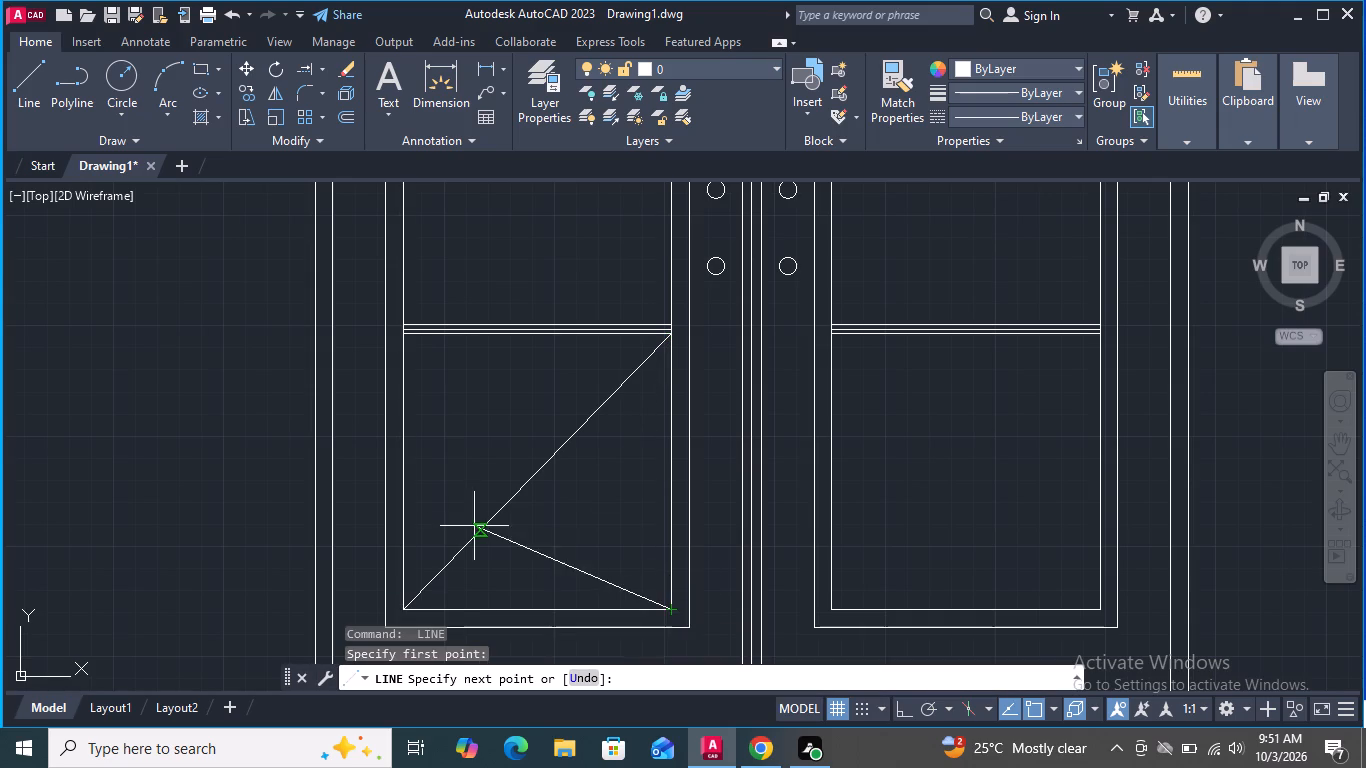
scroll(435, 328, "up", 2)
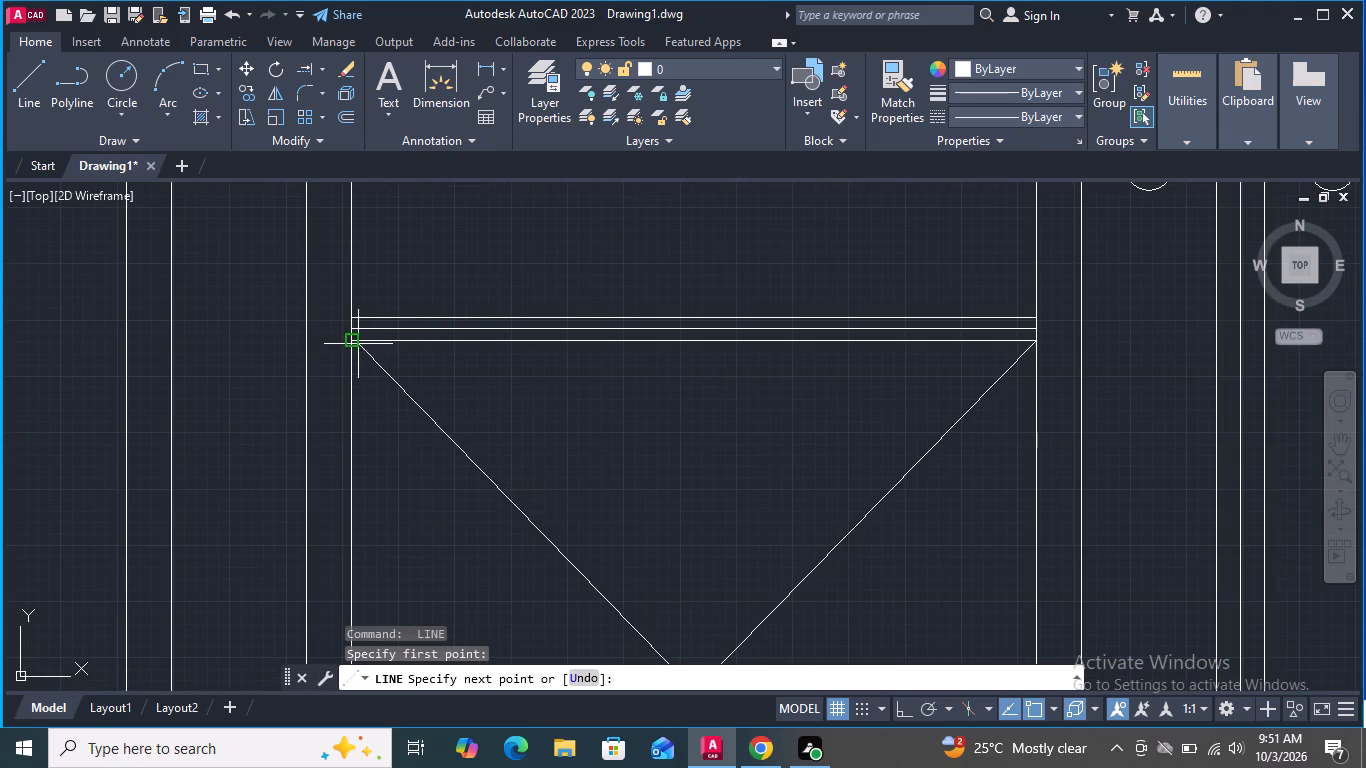
left_click(355, 341)
key("space")
Draw two crossing corner-to-corner diagonal lines in the bottom pane of the second door's right panel.
scroll(453, 445, "down", 3)
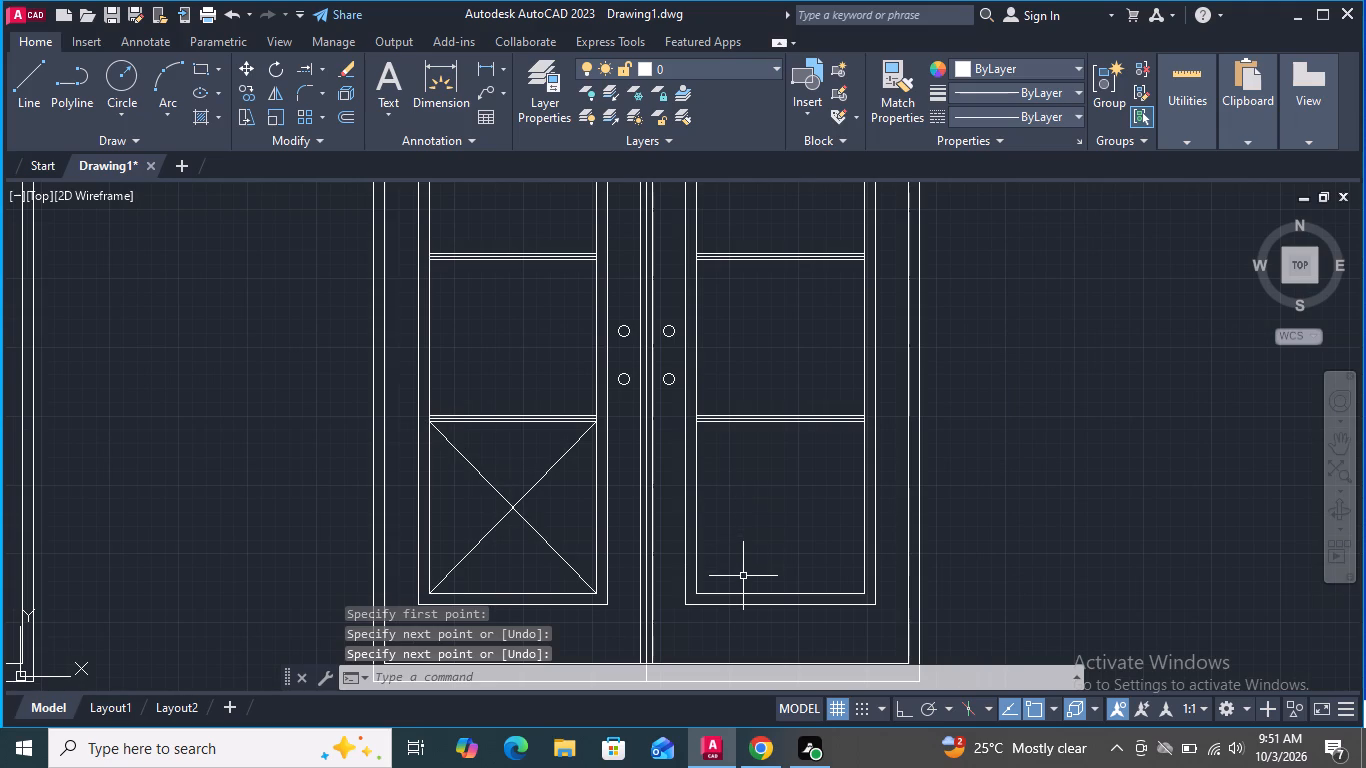
key("space")
scroll(743, 576, "up", 2)
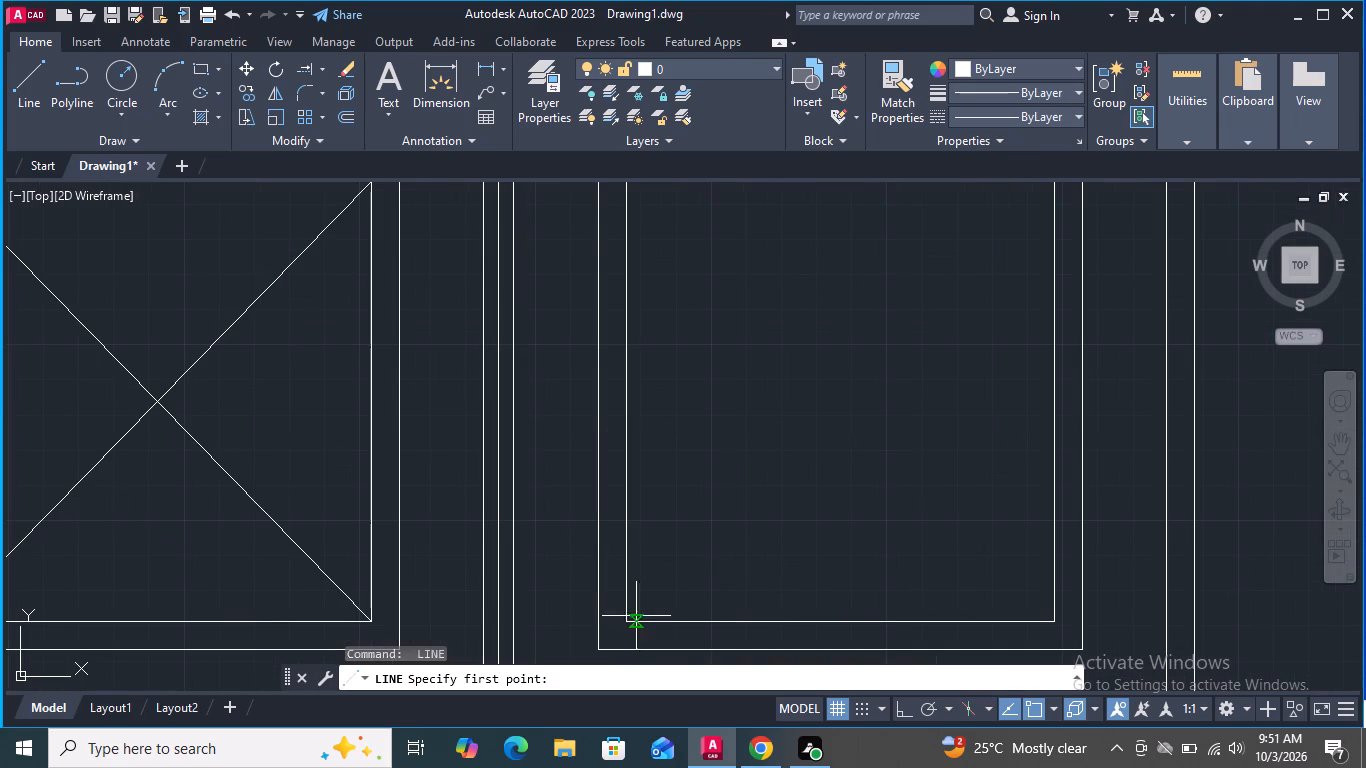
left_click(629, 618)
scroll(629, 618, "down", 2)
scroll(772, 448, "up", 3)
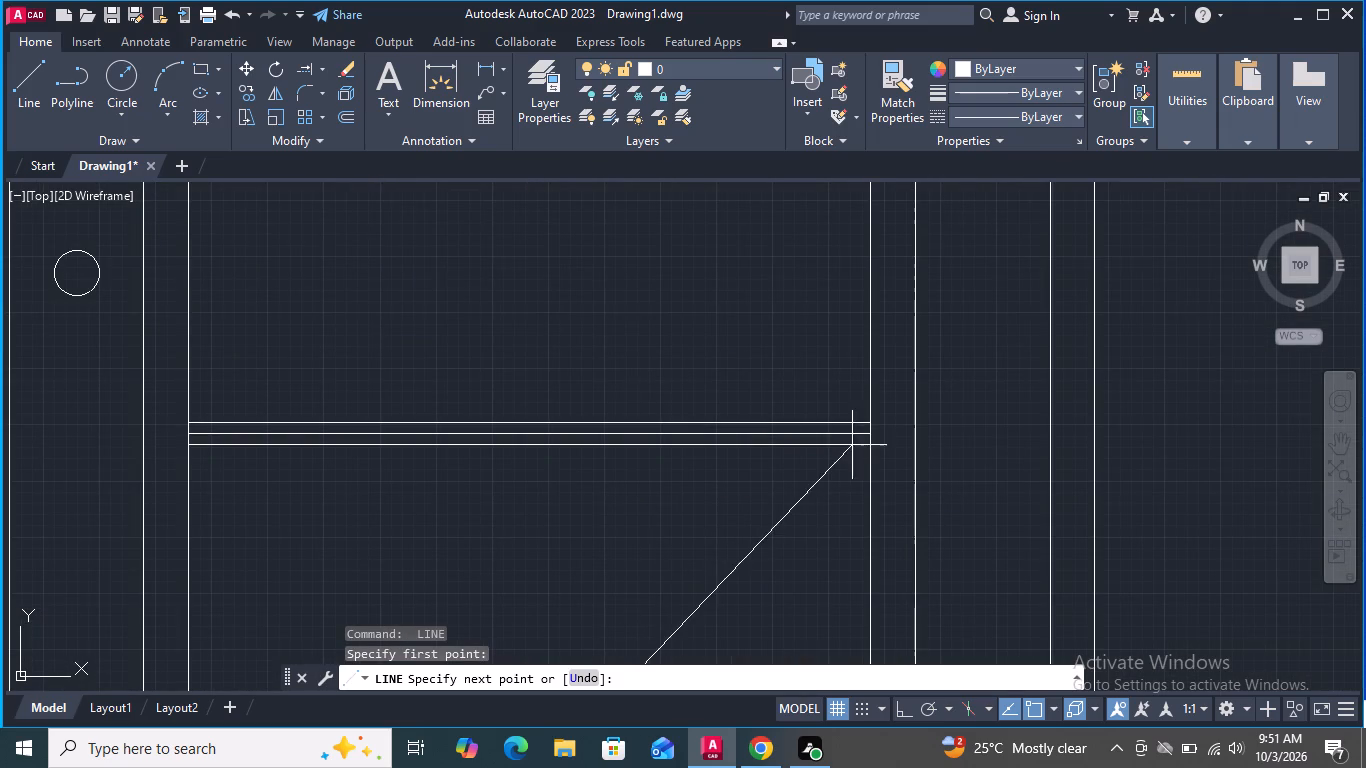
left_click(867, 451)
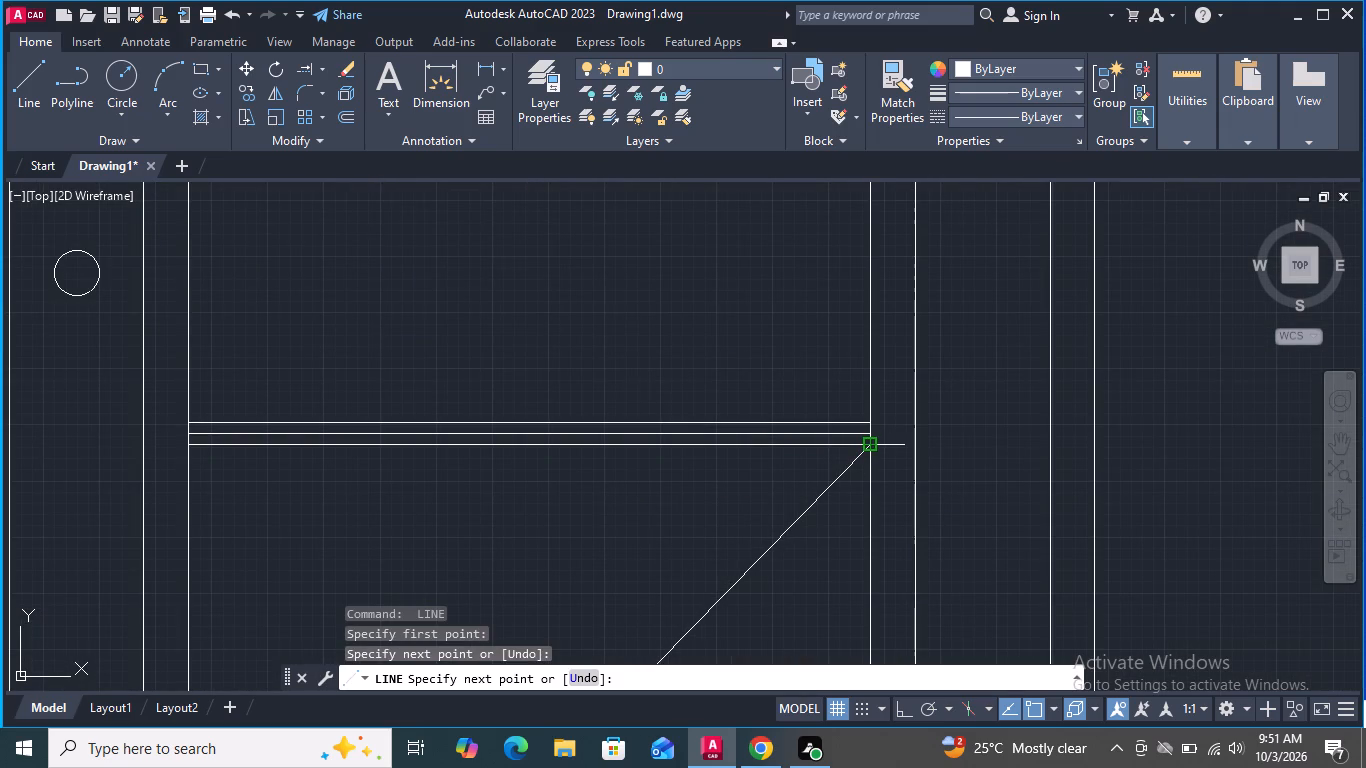
key("space")
scroll(788, 370, "down", 2)
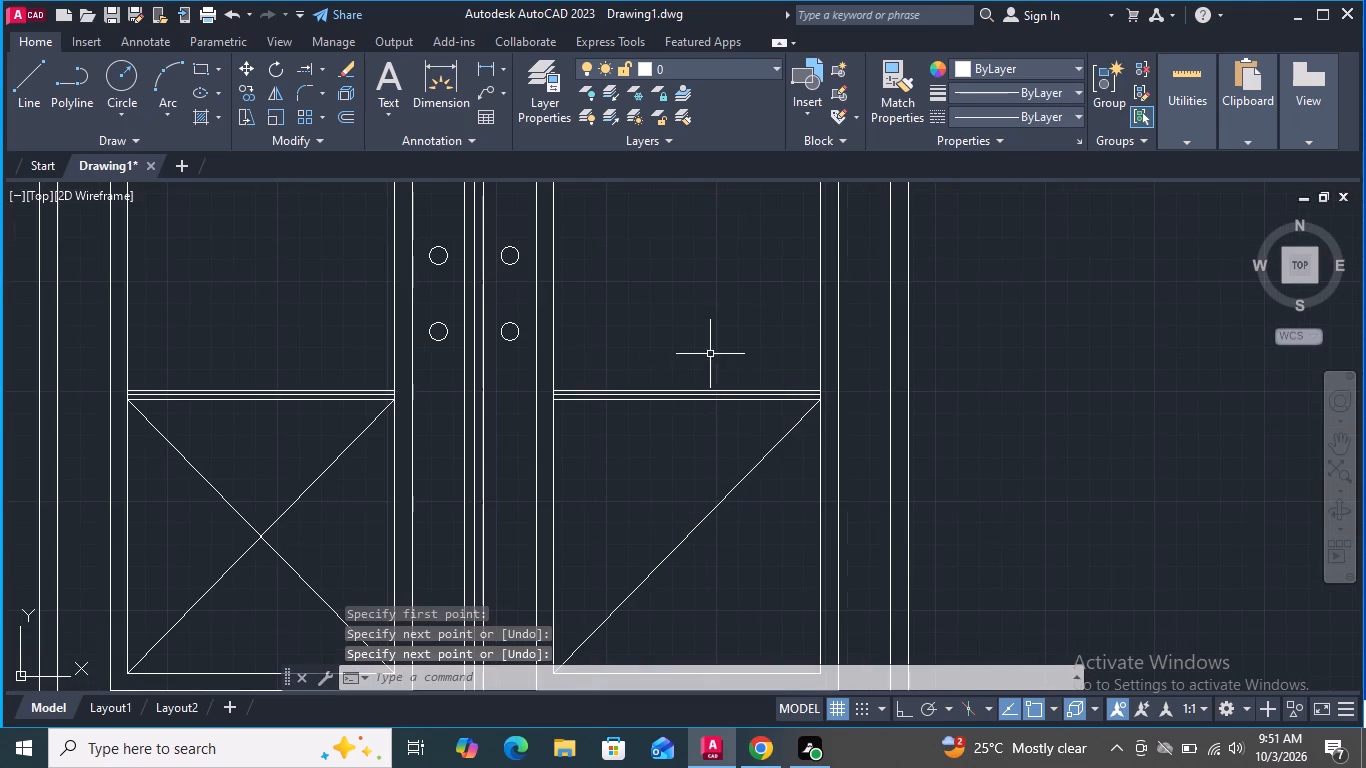
scroll(622, 415, "up", 2)
key("space")
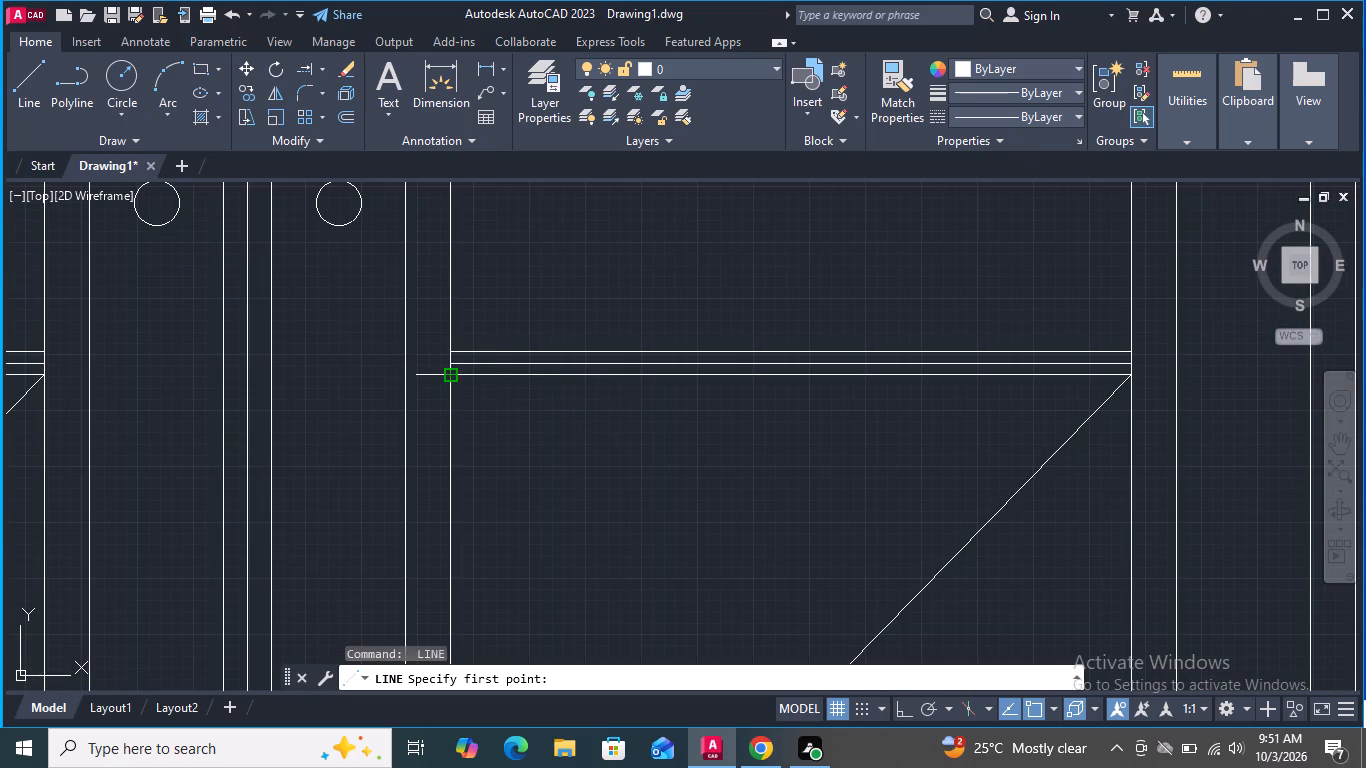
left_click(450, 376)
scroll(524, 344, "down", 2)
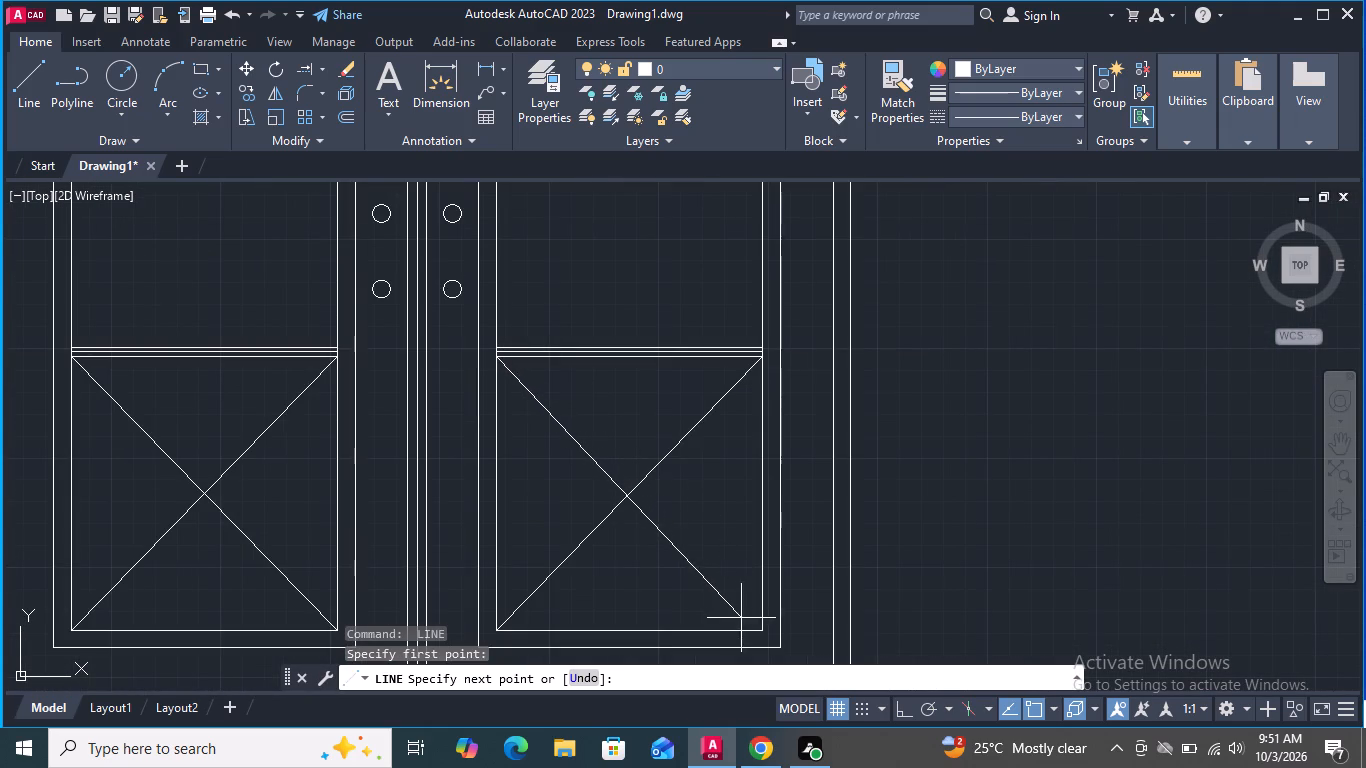
left_click(762, 630)
key("space")
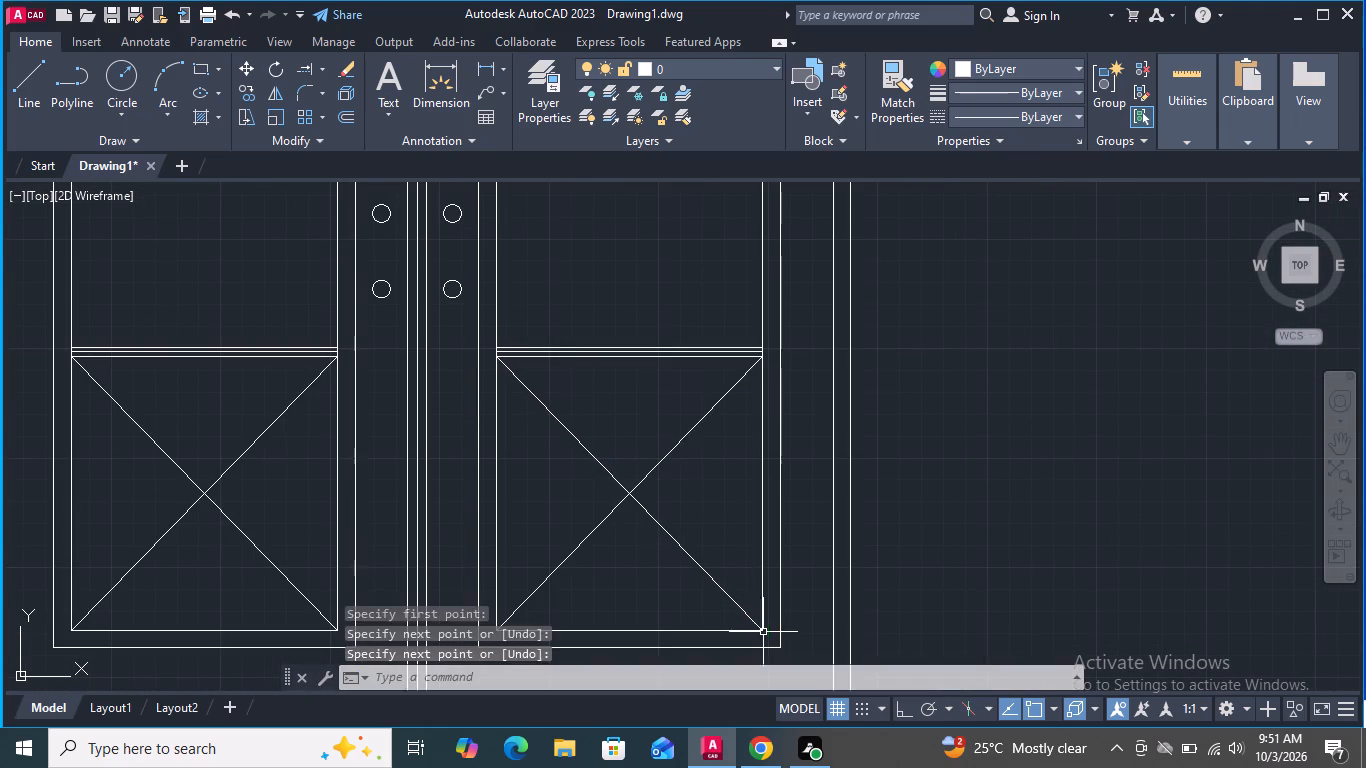
Draw two crossing diagonal lines in the right panel's pane between the lowest and middle bars.
scroll(705, 610, "down", 2)
key("space")
scroll(620, 509, "up", 4)
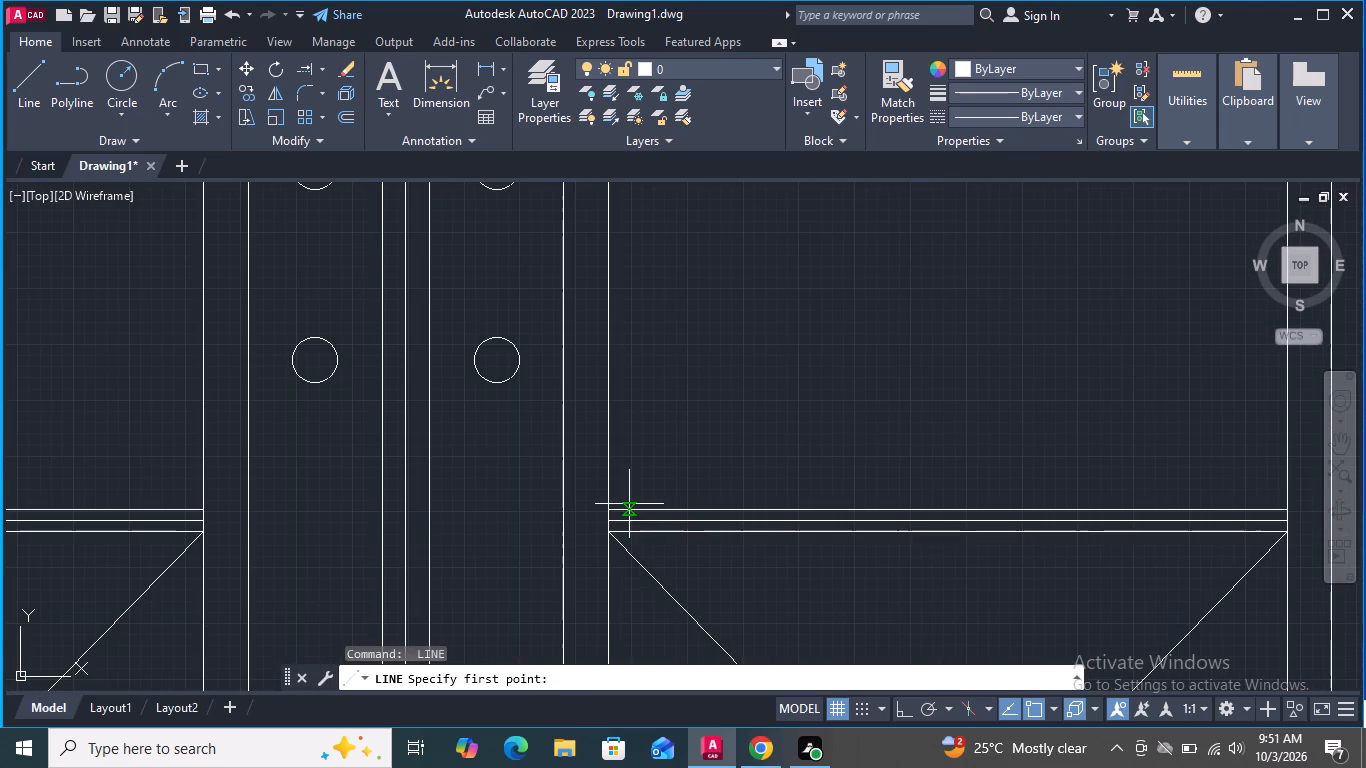
left_click(601, 507)
scroll(691, 581, "down", 3)
scroll(795, 413, "up", 3)
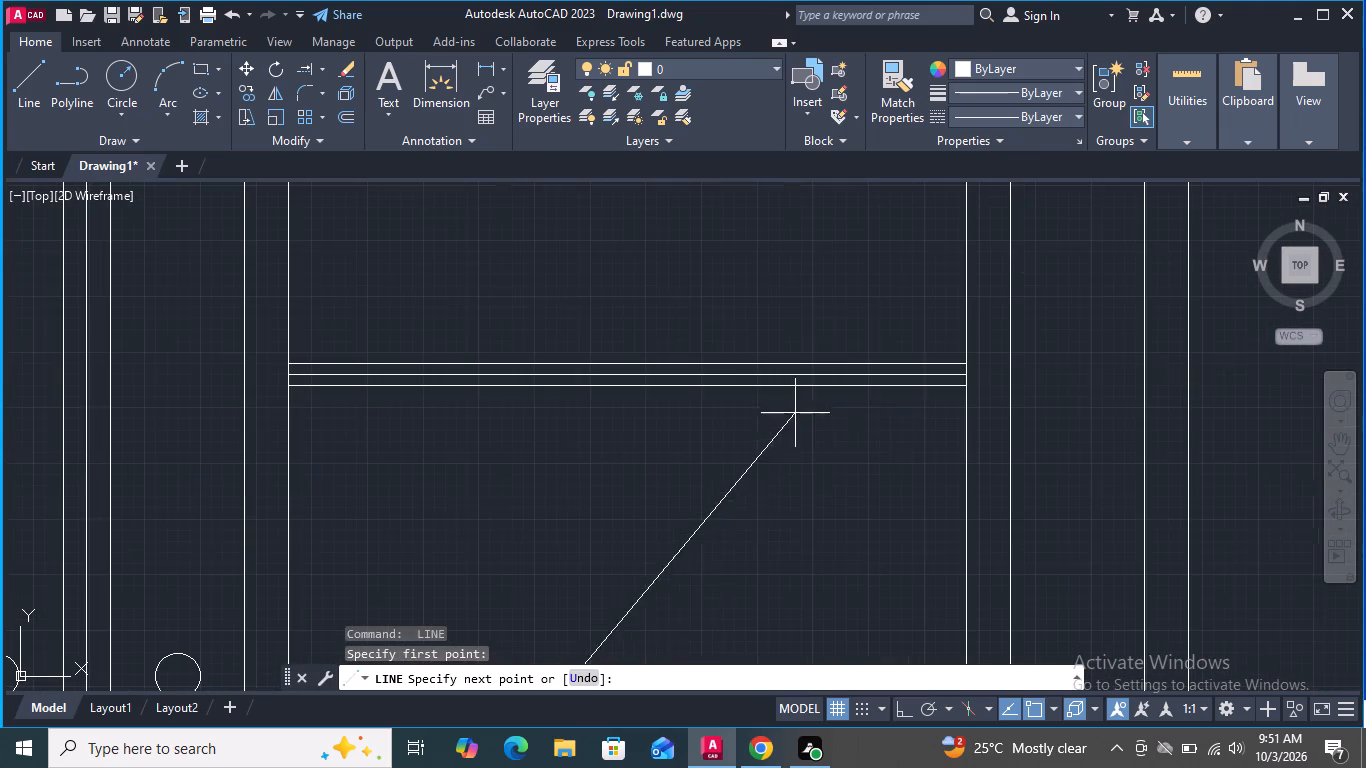
left_click(961, 380)
key("space")
scroll(821, 332, "down", 2)
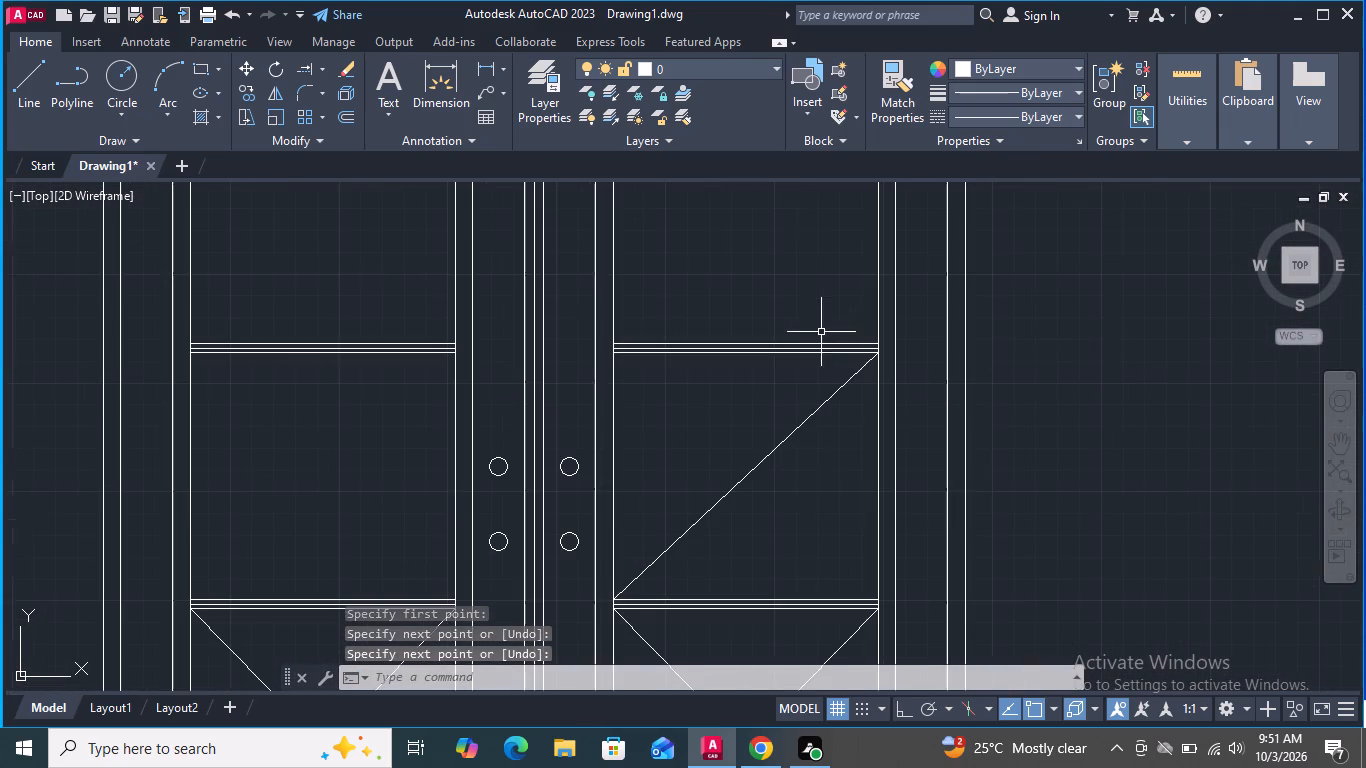
key("space")
scroll(870, 586, "up", 3)
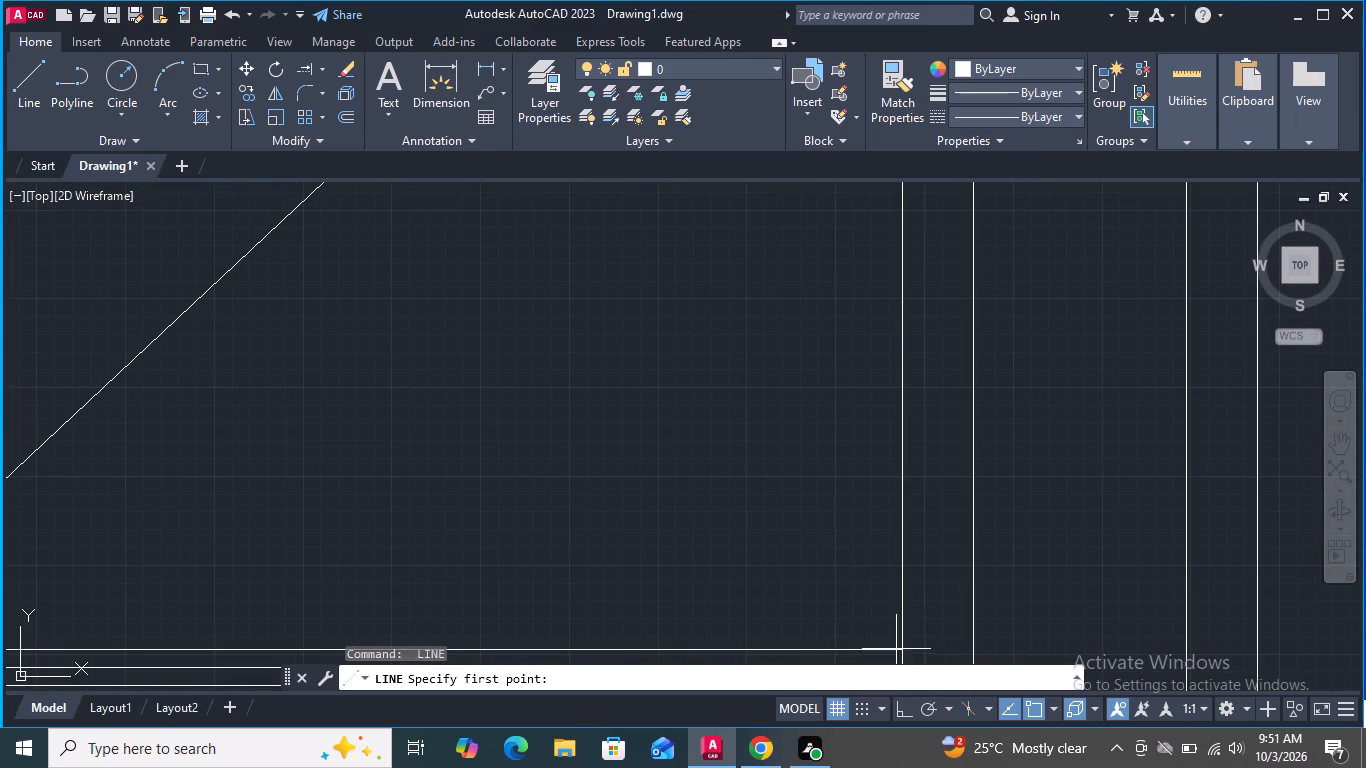
left_click(896, 650)
scroll(878, 632, "down", 3)
scroll(671, 443, "up", 3)
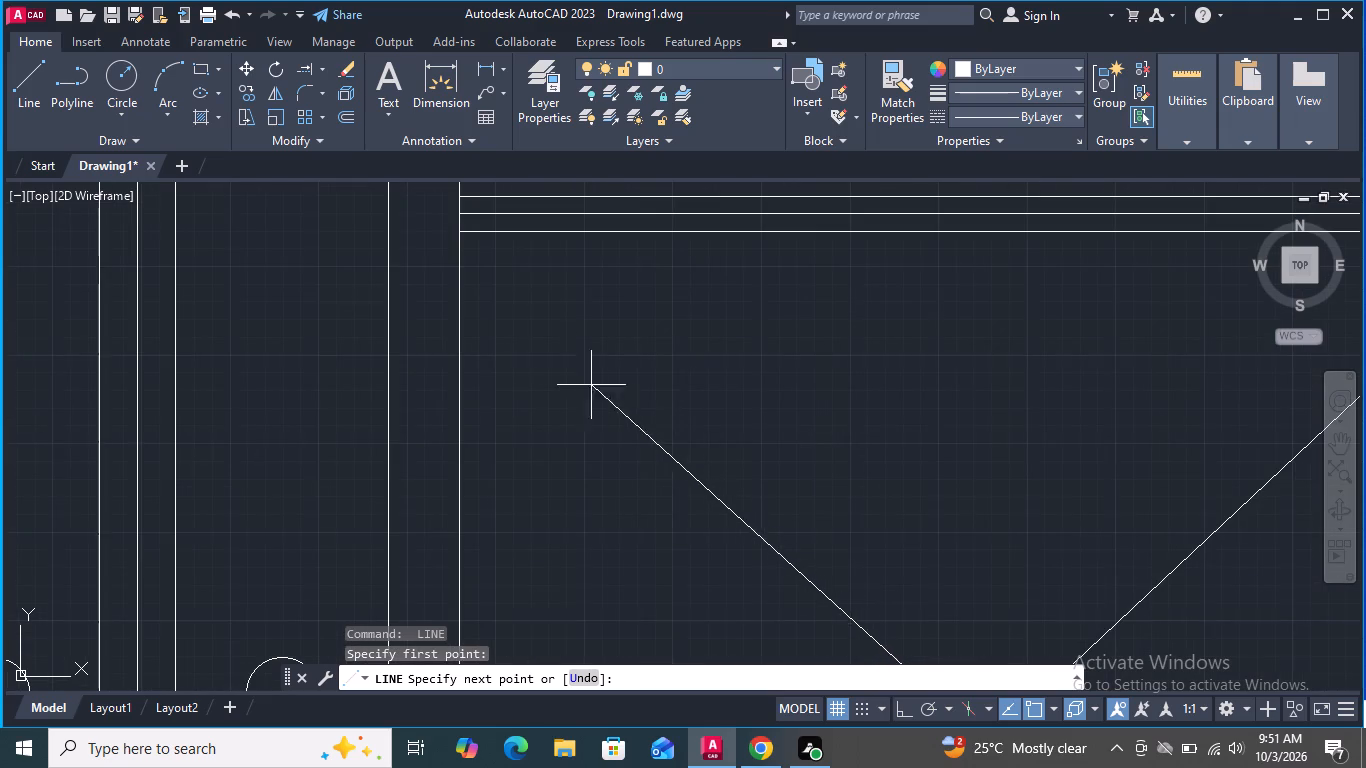
left_click(462, 231)
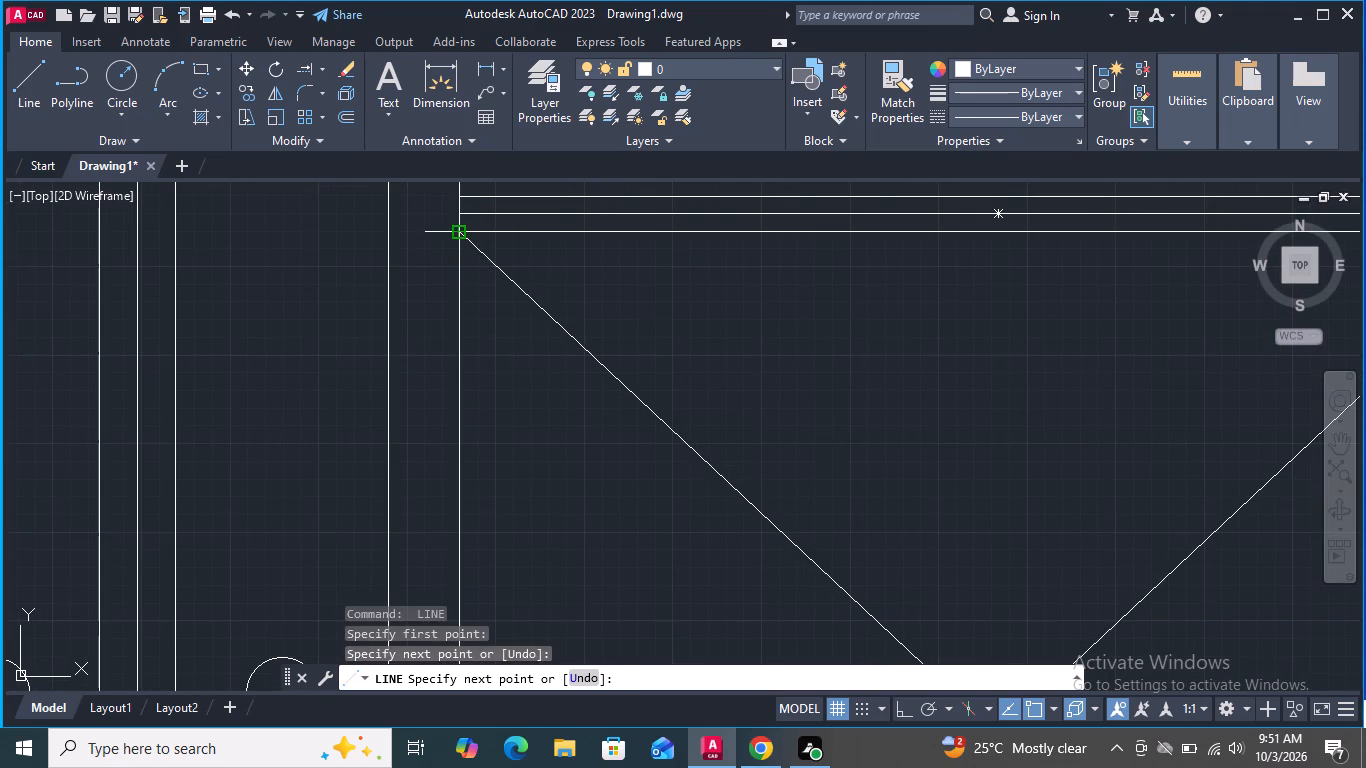
key("space")
Draw two crossing diagonal lines in the left panel's pane between the lowest and middle bars.
scroll(791, 388, "down", 3)
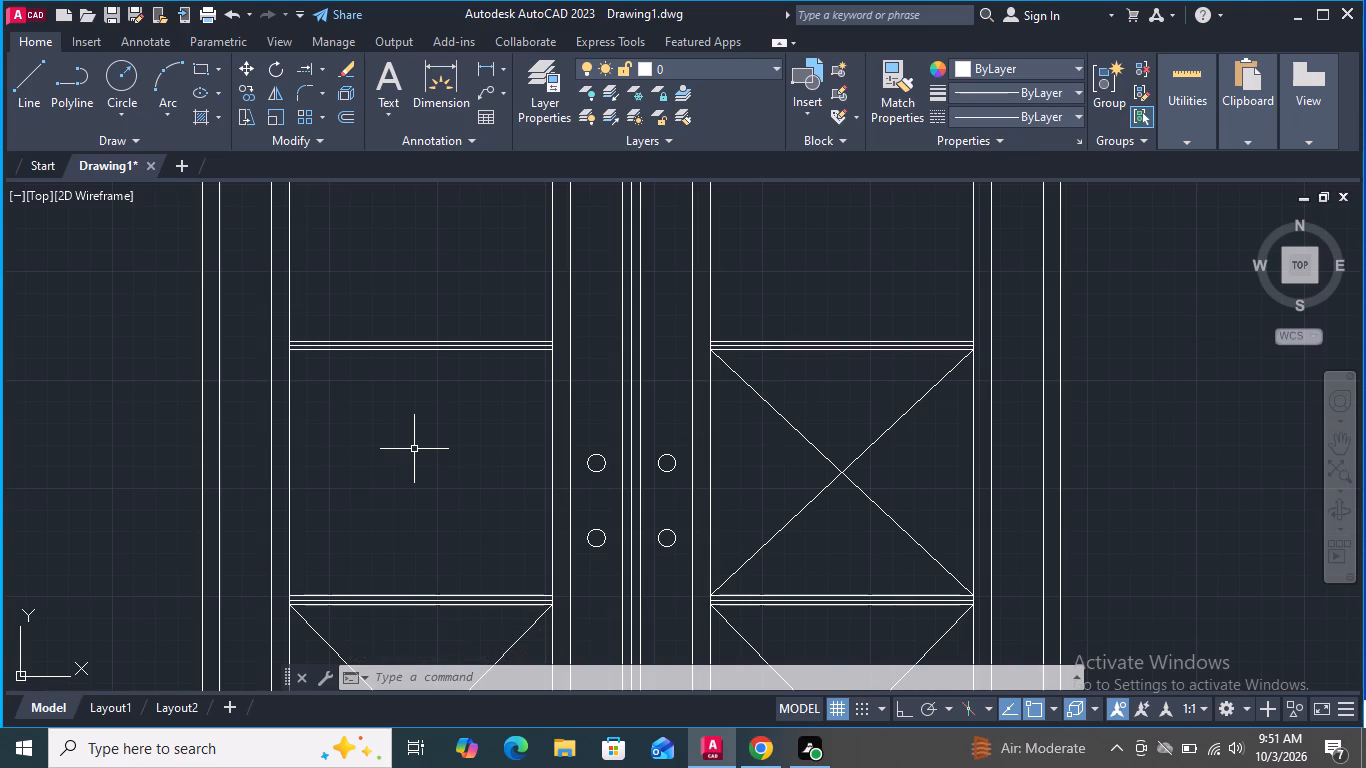
key("space")
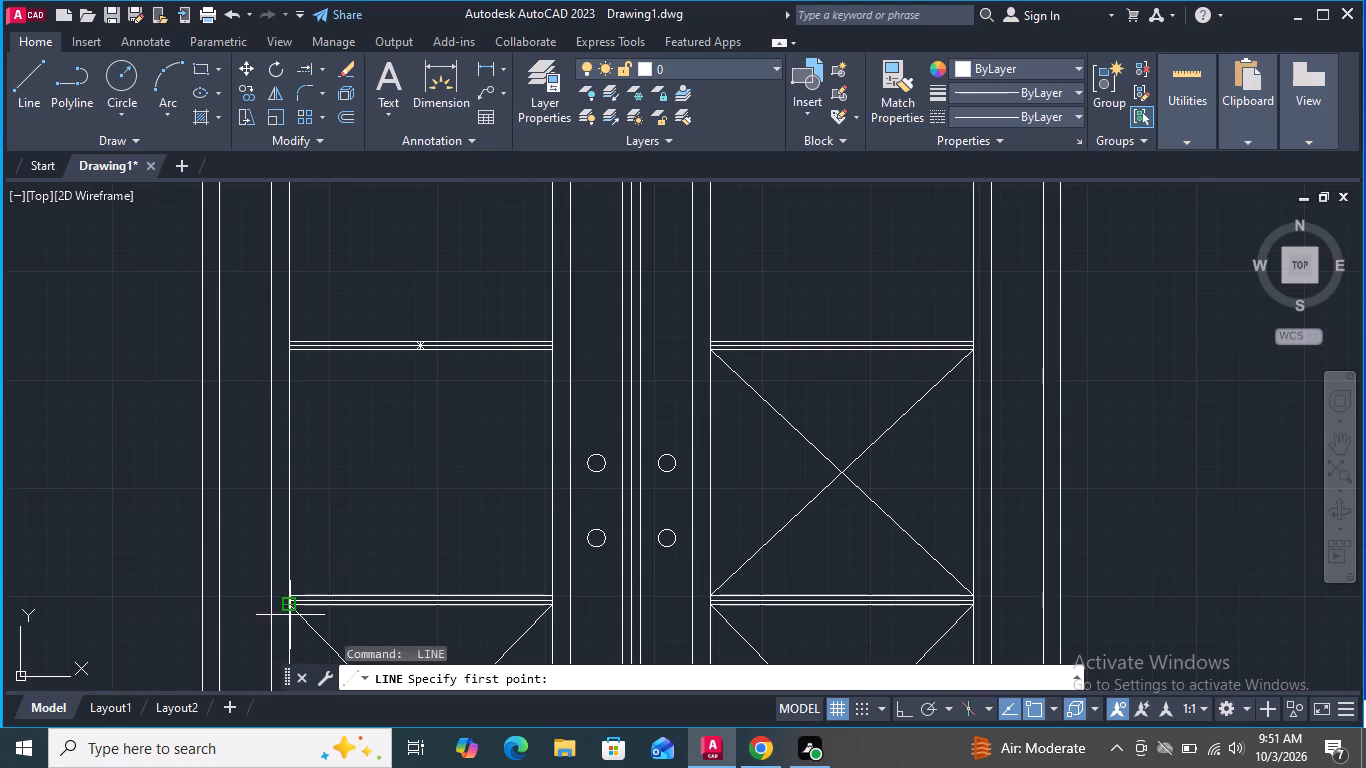
scroll(289, 615, "up", 3)
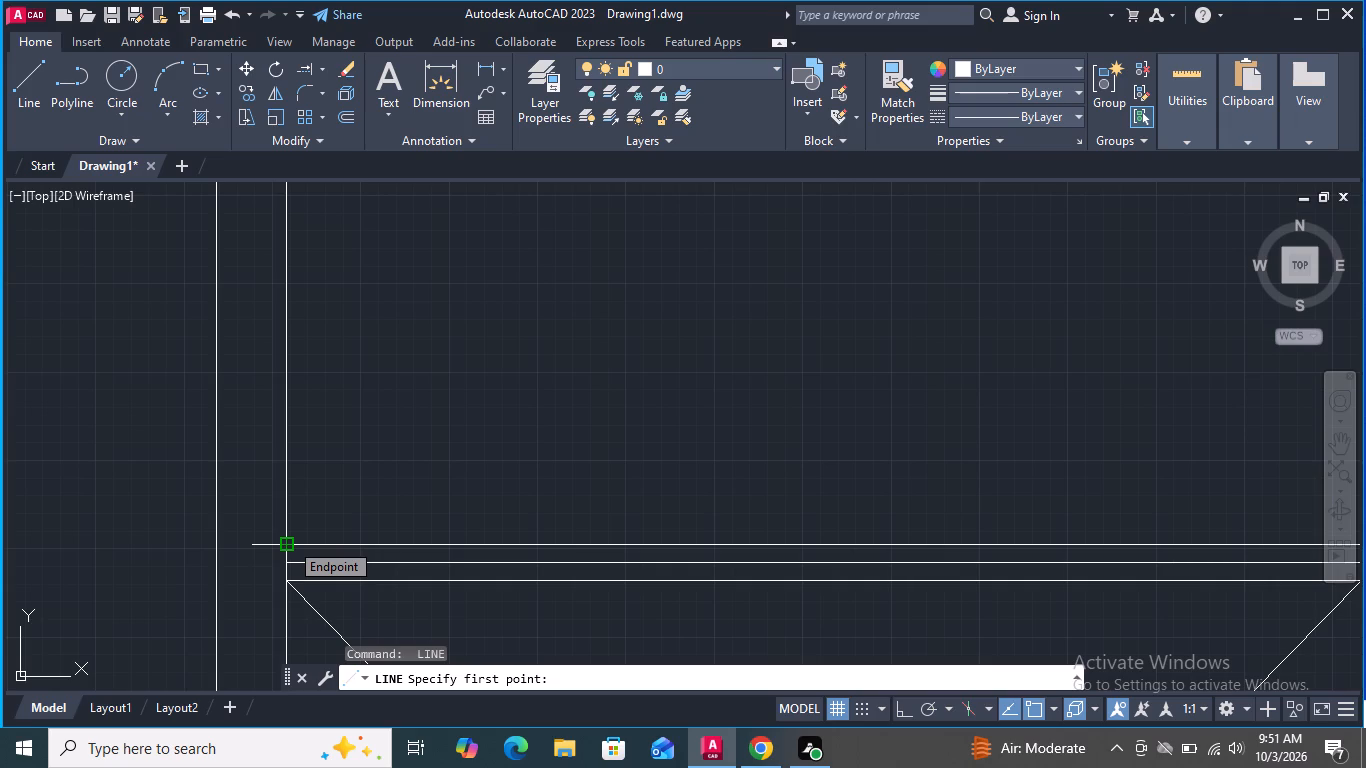
left_click(289, 540)
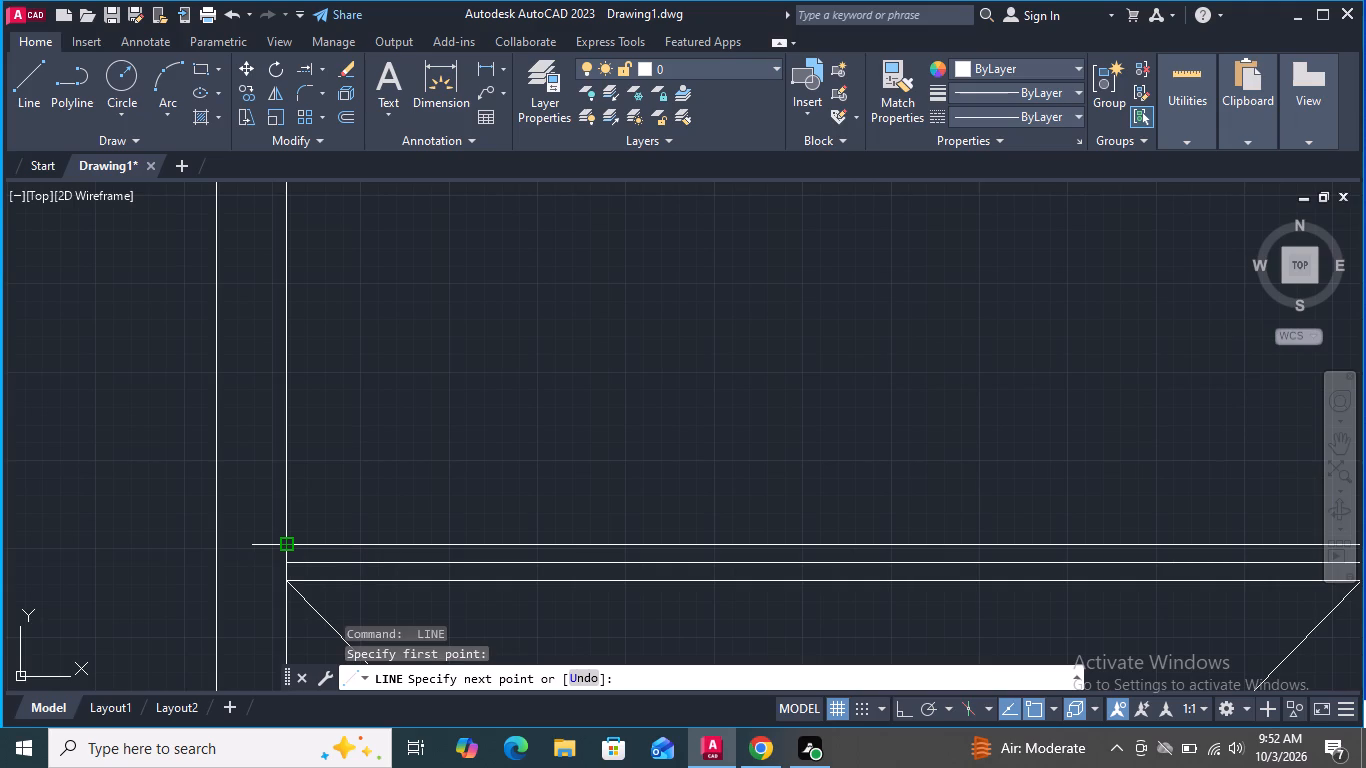
scroll(289, 549, "down", 4)
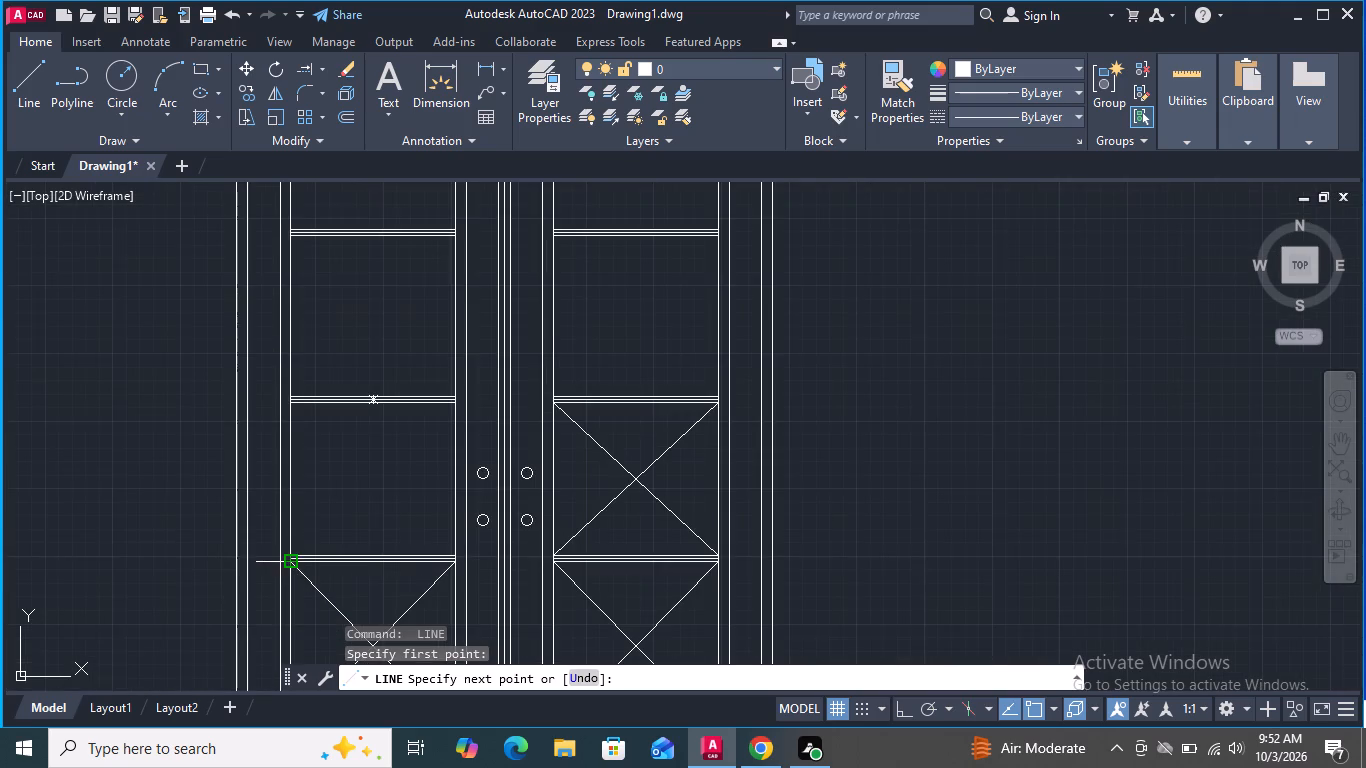
scroll(369, 487, "up", 4)
scroll(434, 445, "down", 2)
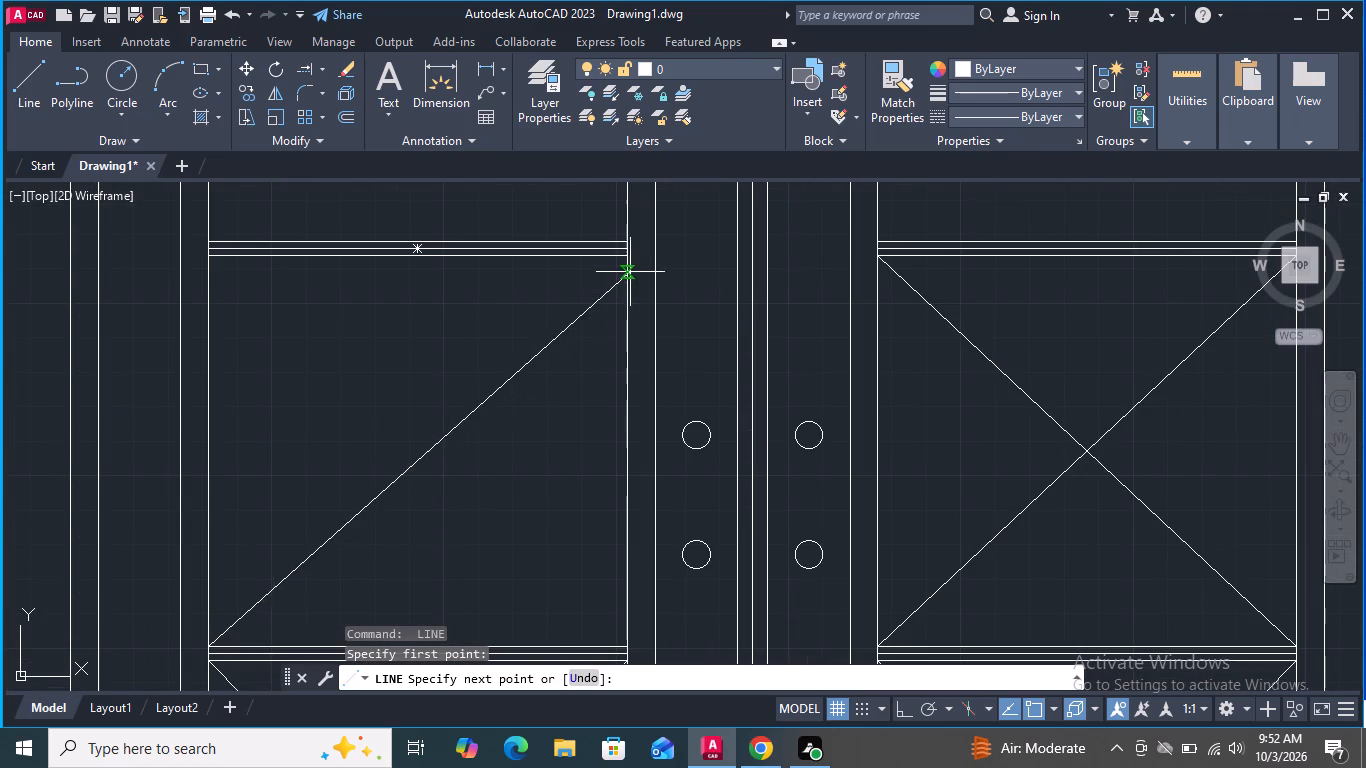
left_click(633, 258)
key("space")
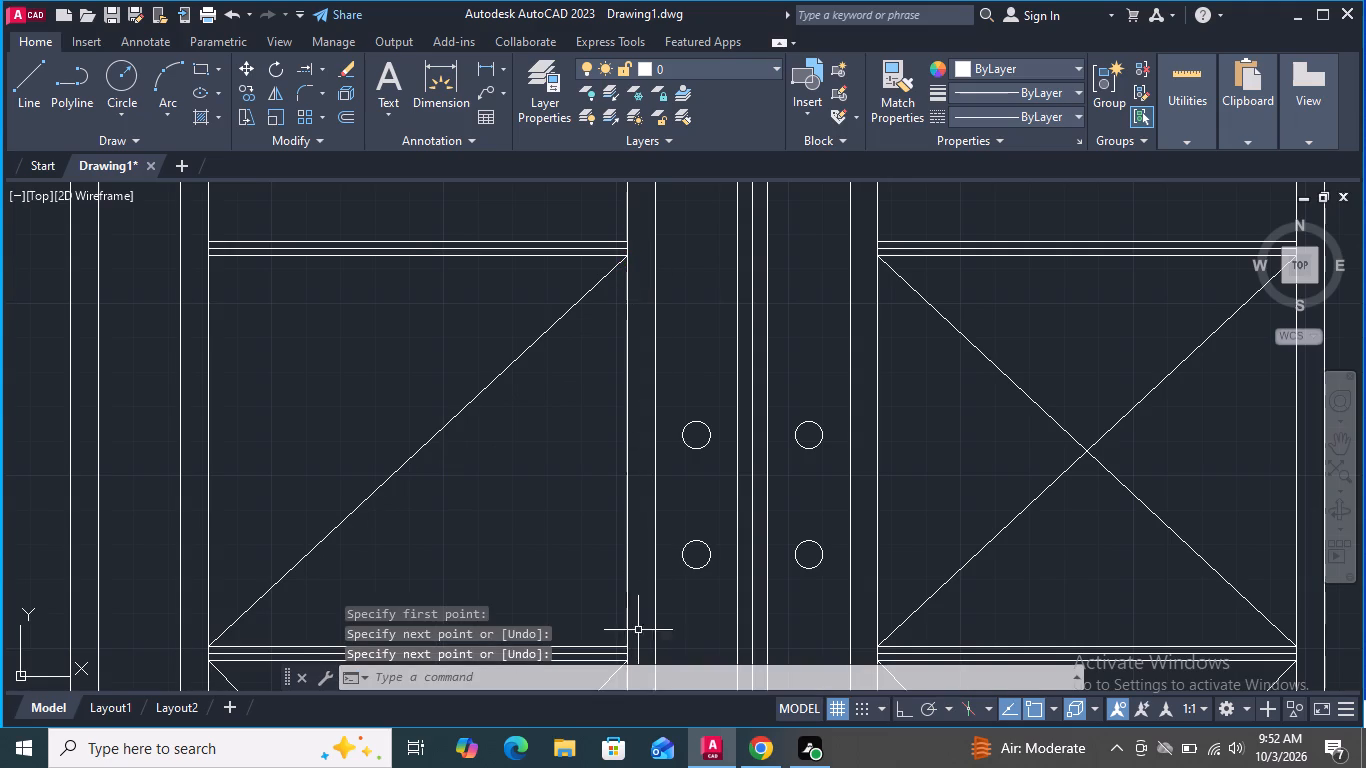
key("space")
left_click(627, 645)
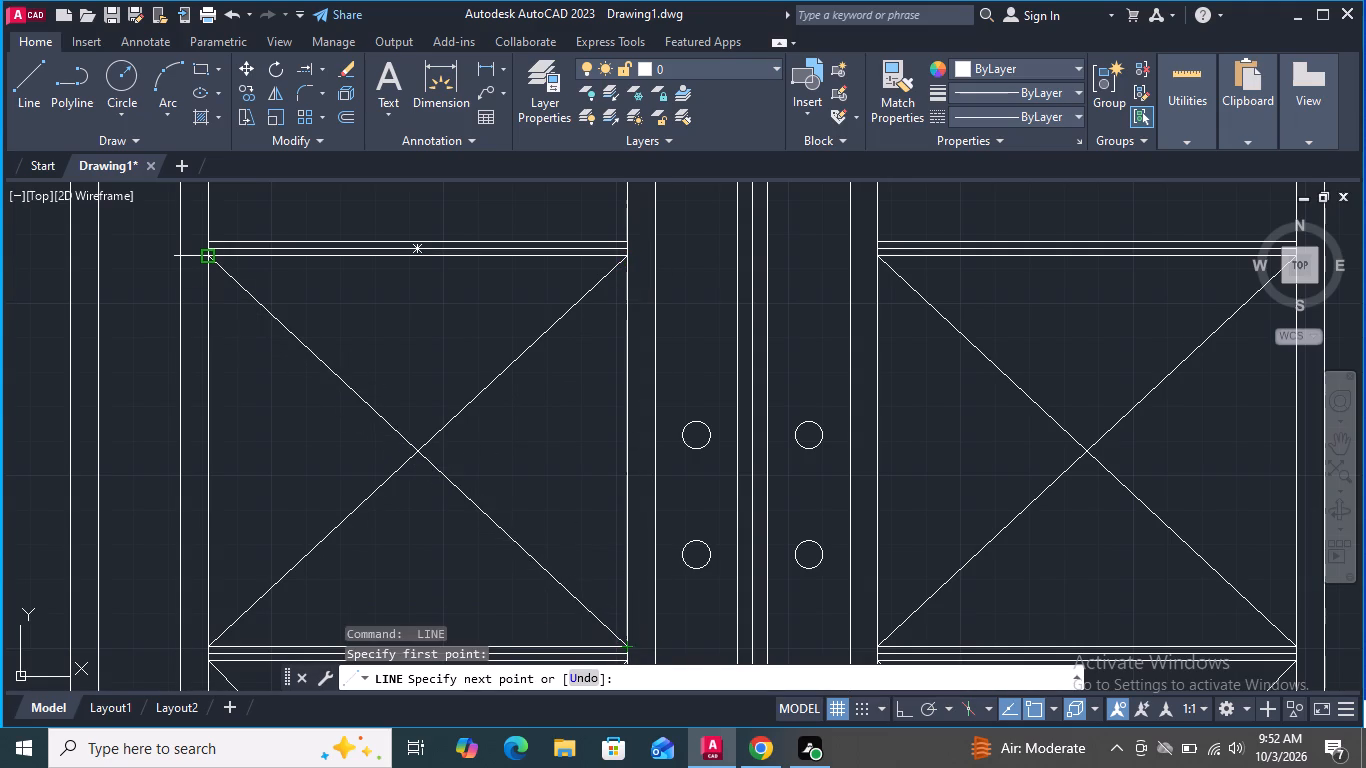
left_click(211, 254)
key("space")
Draw two crossing corner-to-corner diagonal lines in the second door's left panel, in the pane between the middle and top bars.
scroll(415, 527, "down", 1)
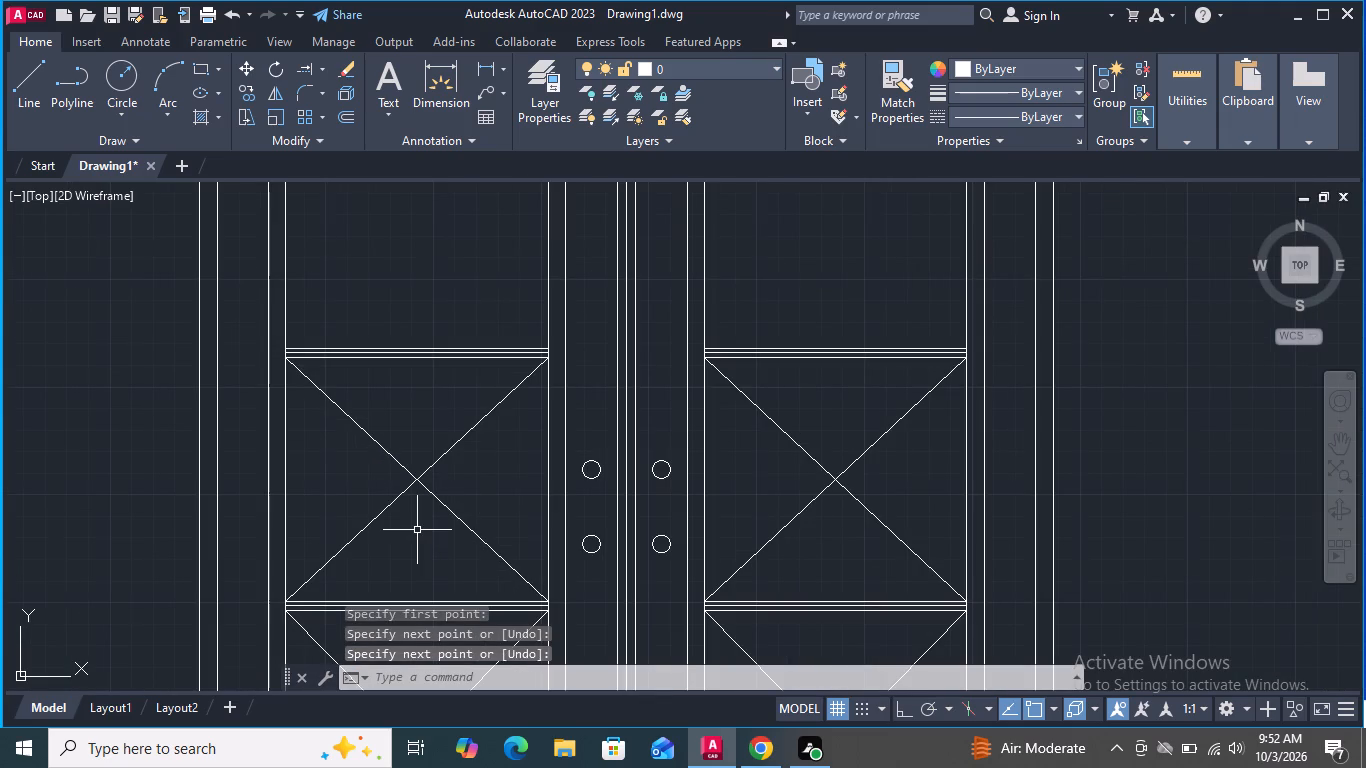
scroll(419, 542, "down", 2)
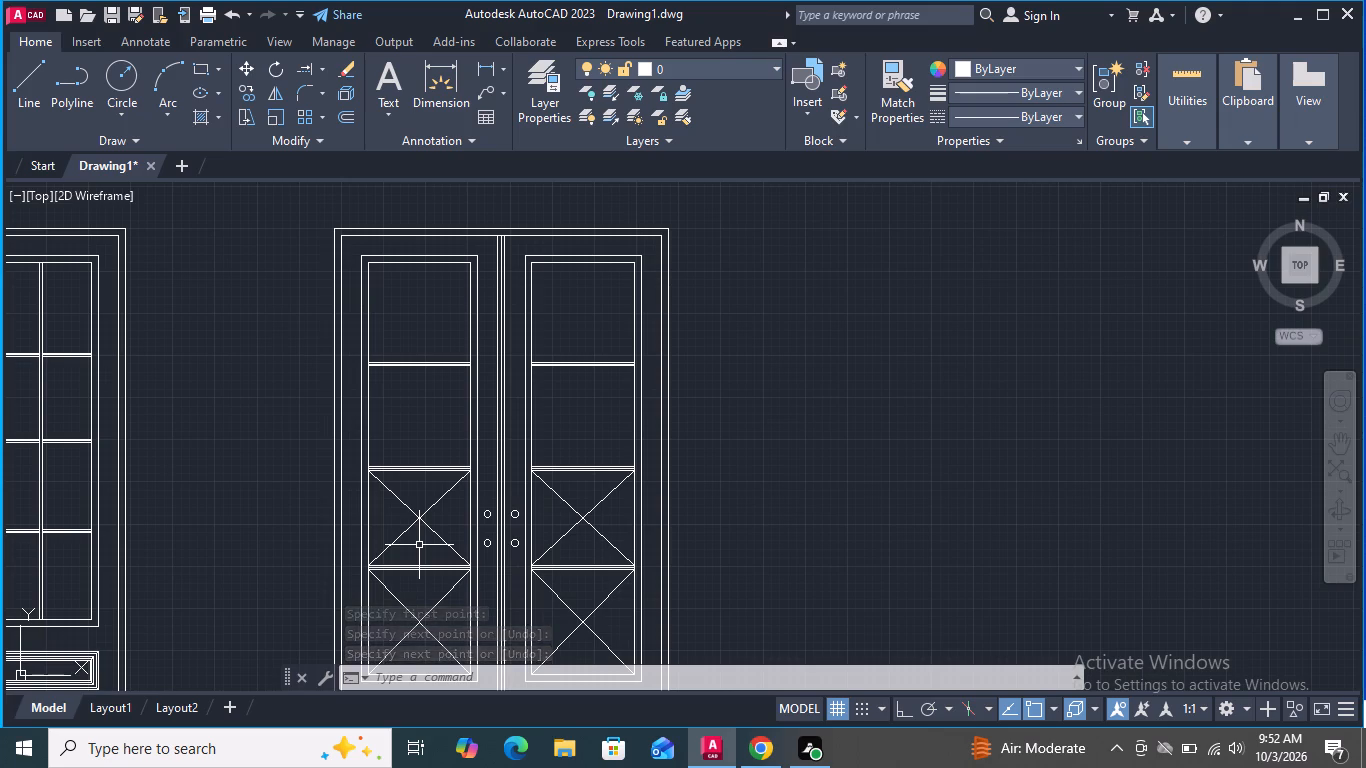
scroll(419, 545, "down", 1)
scroll(403, 485, "up", 3)
key("space")
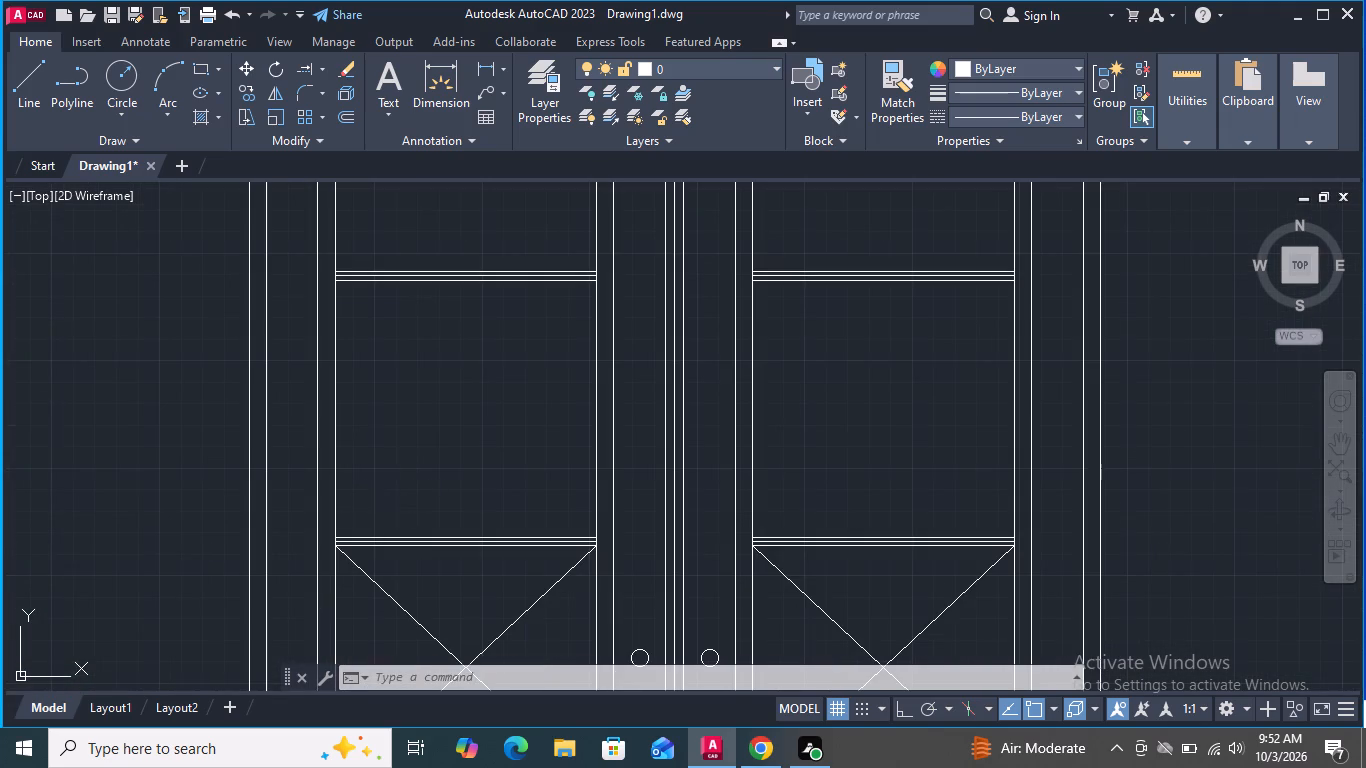
scroll(369, 520, "up", 2)
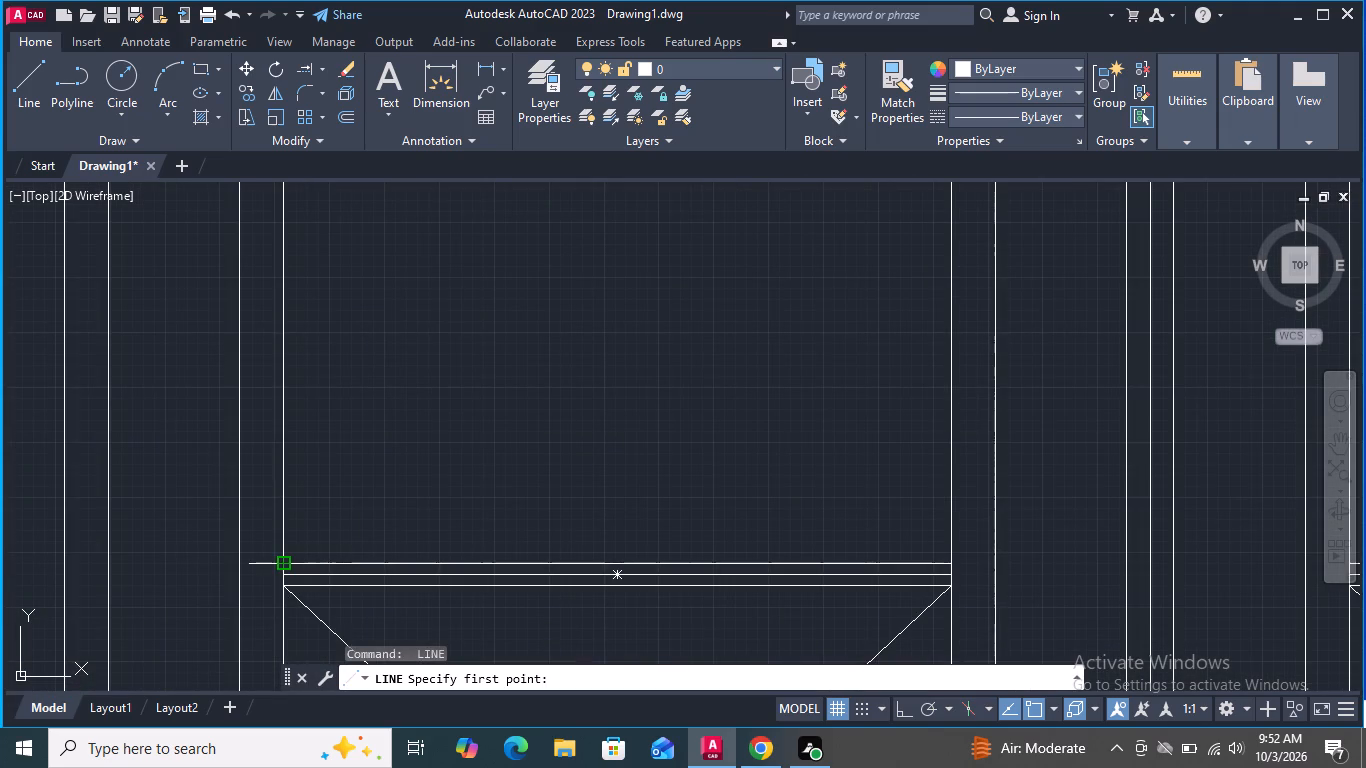
left_click(281, 563)
scroll(377, 598, "down", 2)
scroll(580, 320, "up", 3)
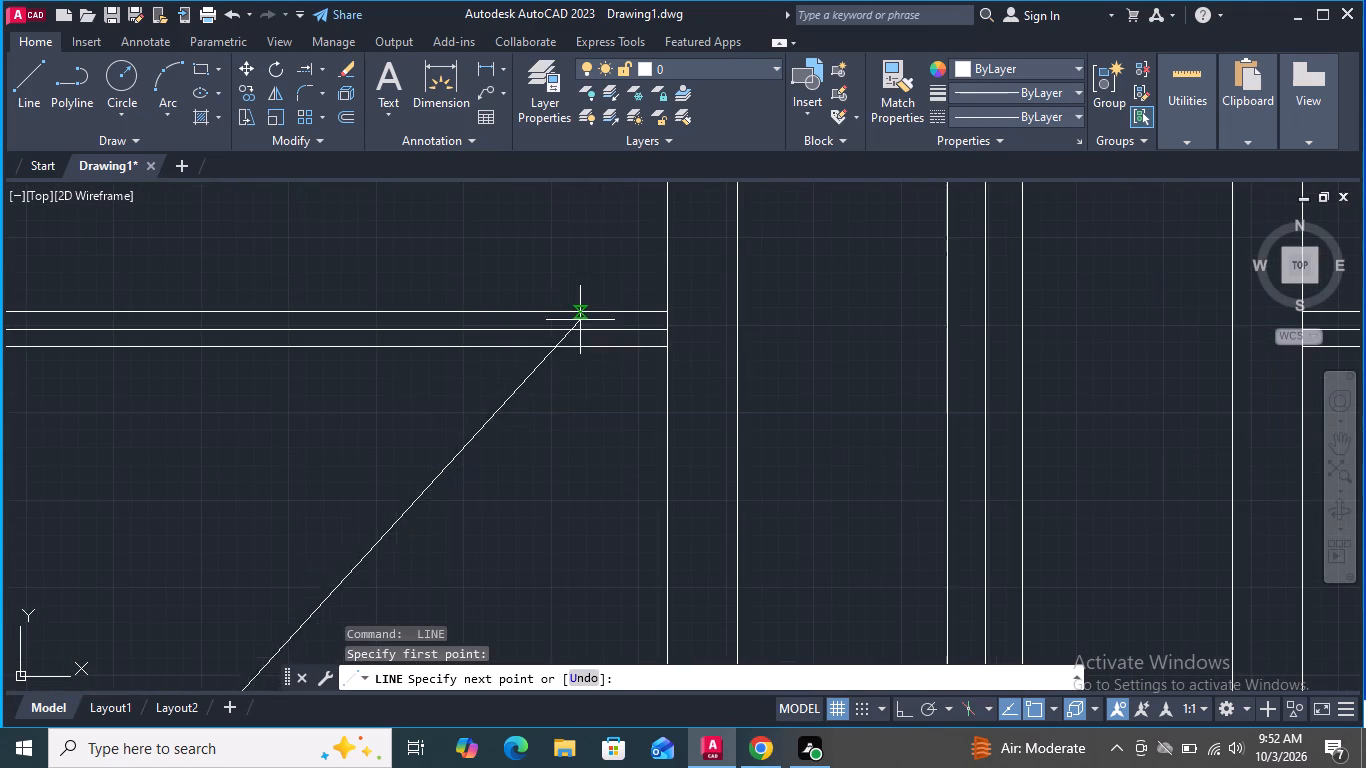
left_click(665, 351)
key("space")
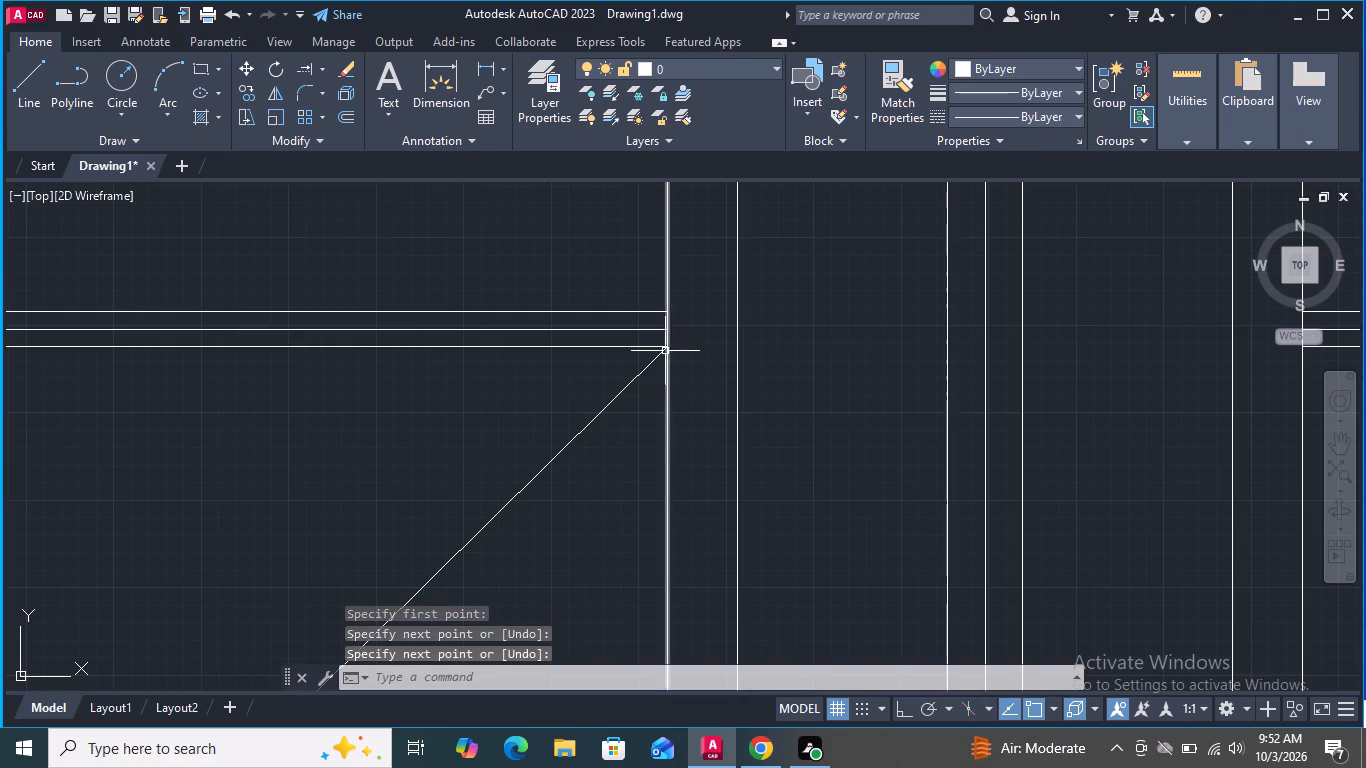
scroll(663, 331, "down", 3)
key("space")
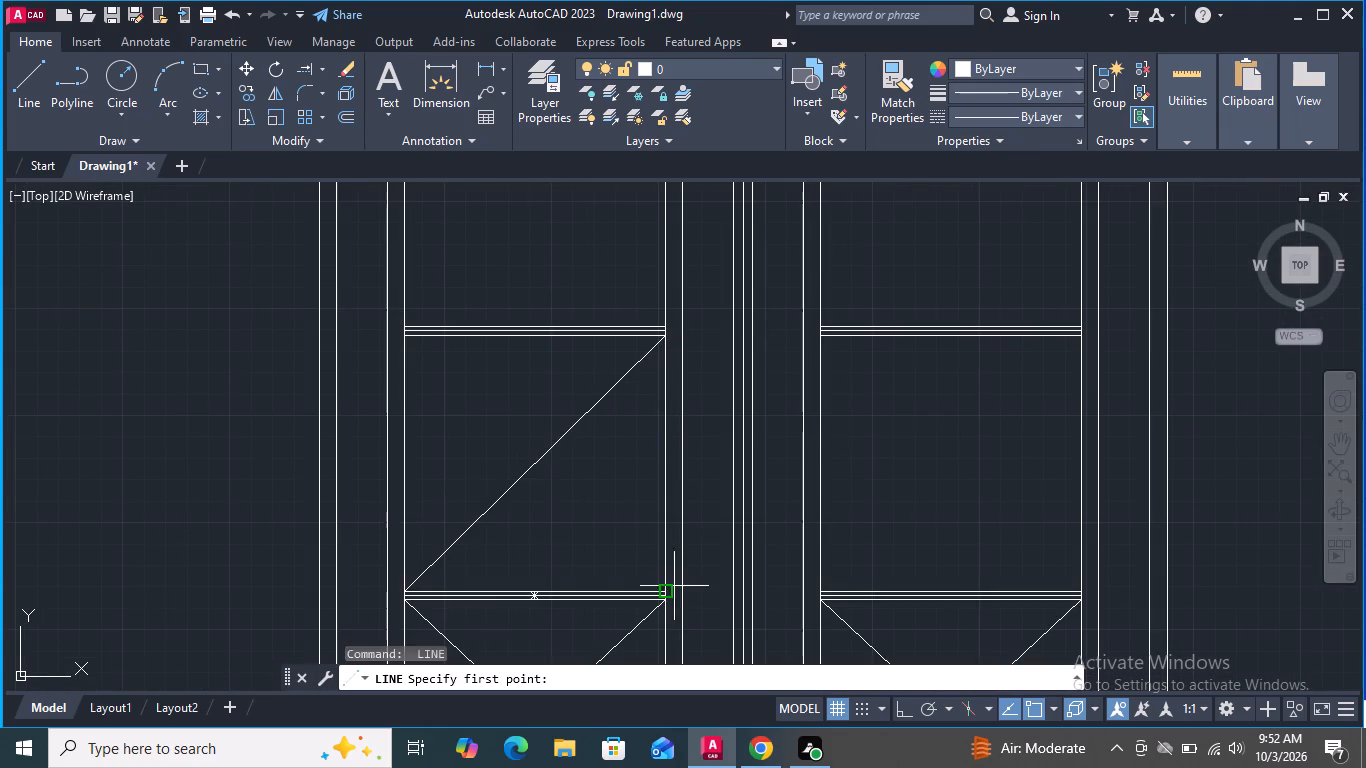
scroll(669, 589, "up", 4)
left_click(628, 624)
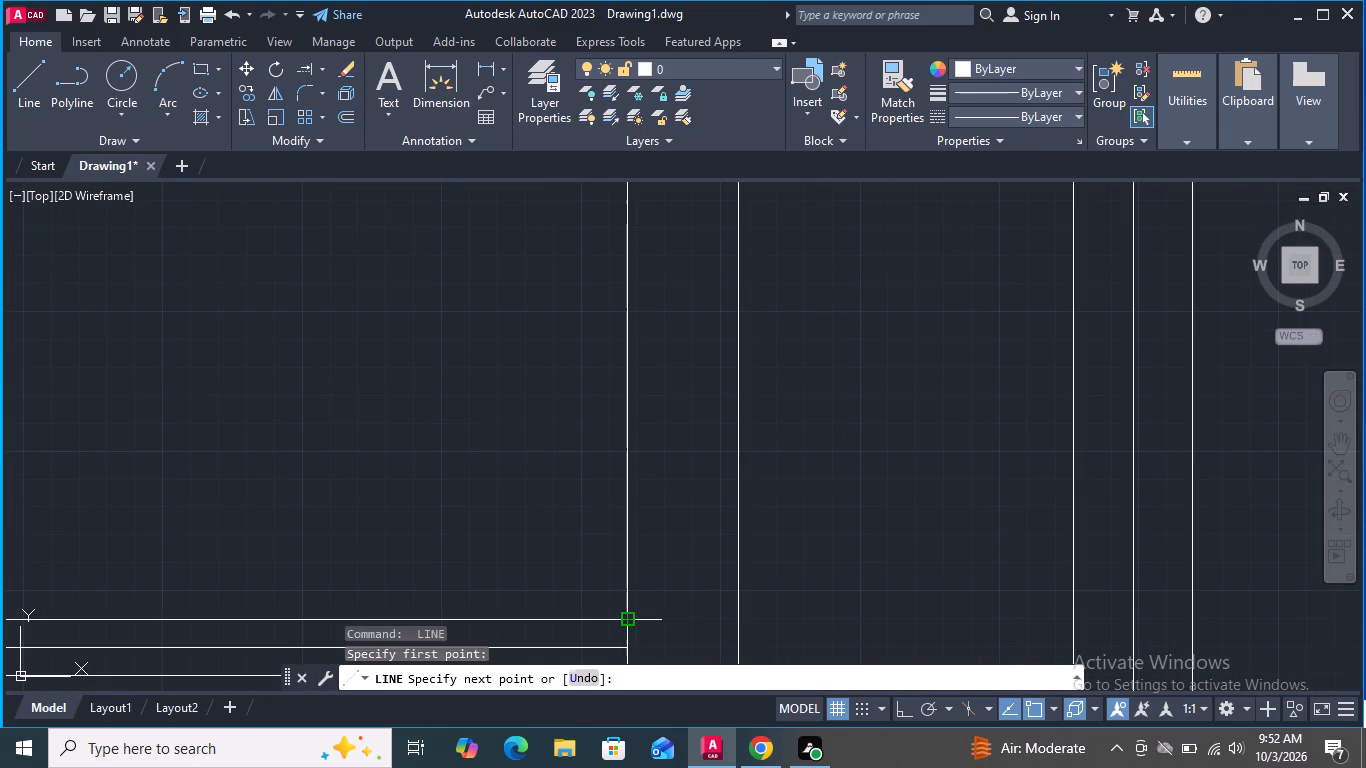
scroll(628, 624, "down", 3)
scroll(191, 194, "up", 3)
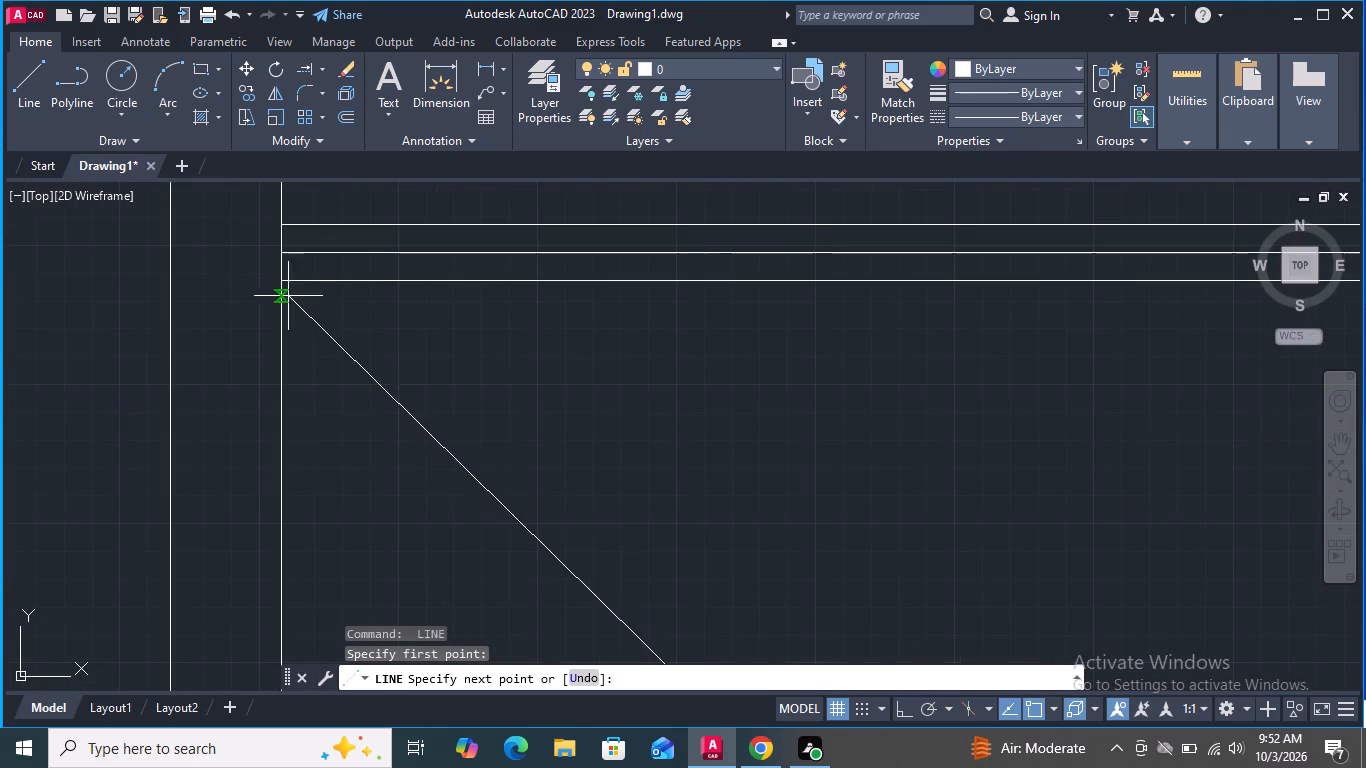
left_click(285, 277)
key("space")
Draw two crossing corner-to-corner diagonal lines in the second door's right panel, in the pane between the middle and top bars.
scroll(363, 348, "down", 5)
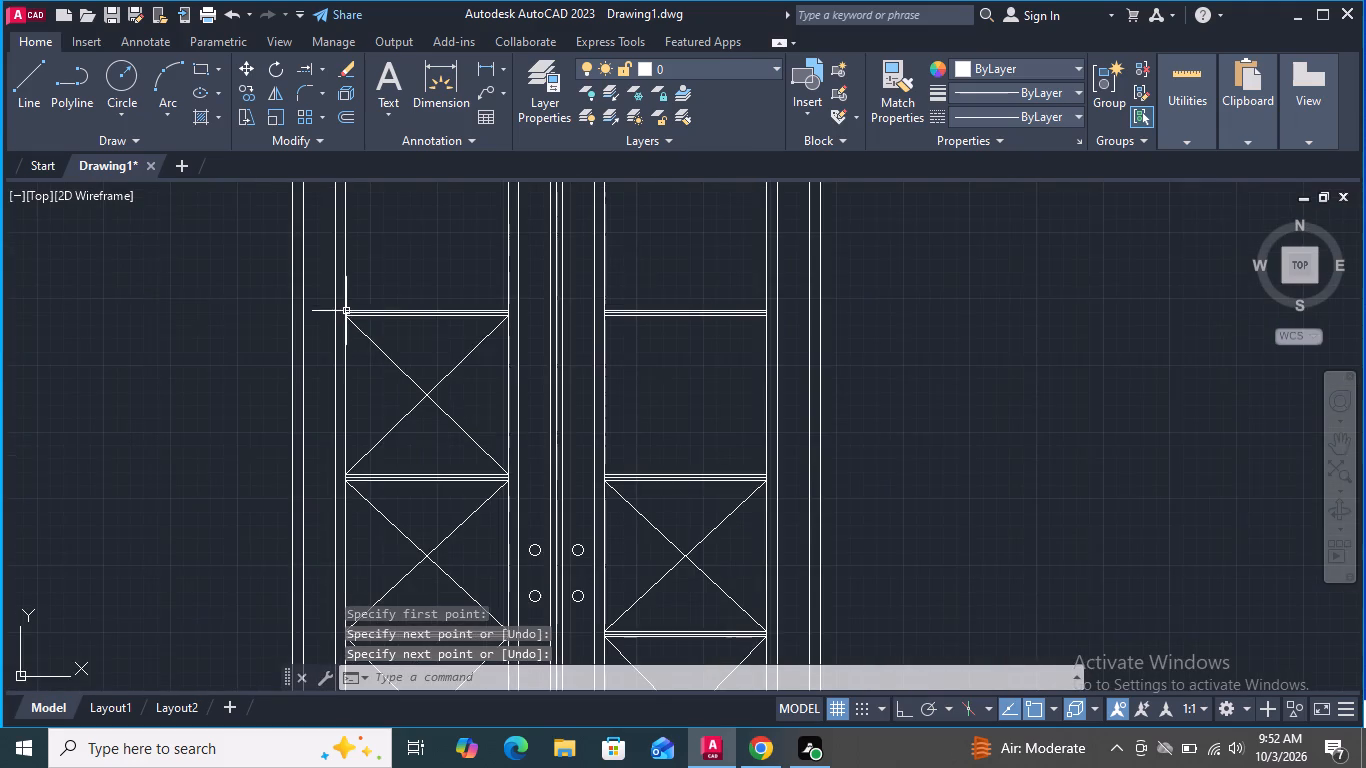
scroll(611, 404, "up", 2)
scroll(609, 546, "up", 4)
key("space")
scroll(582, 462, "down", 3)
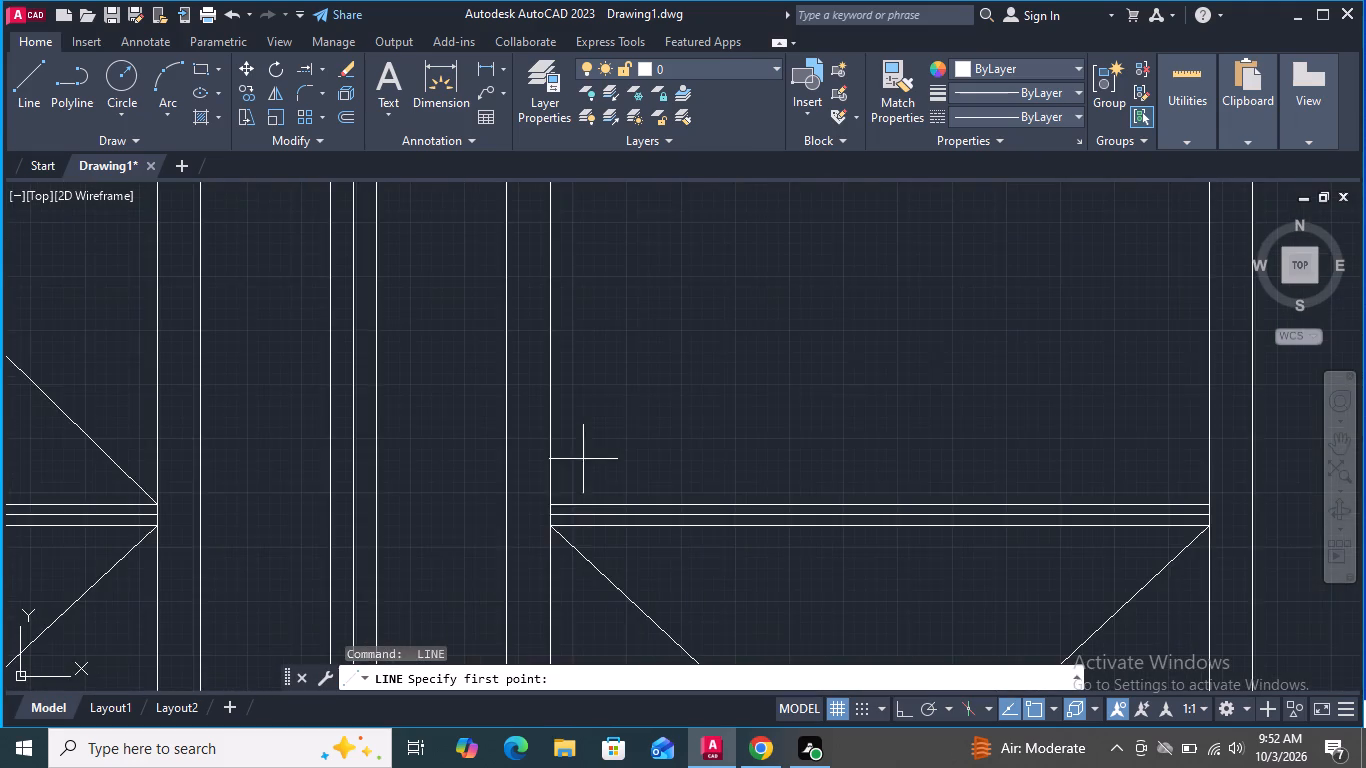
scroll(557, 512, "up", 4)
left_click(497, 469)
scroll(559, 535, "down", 4)
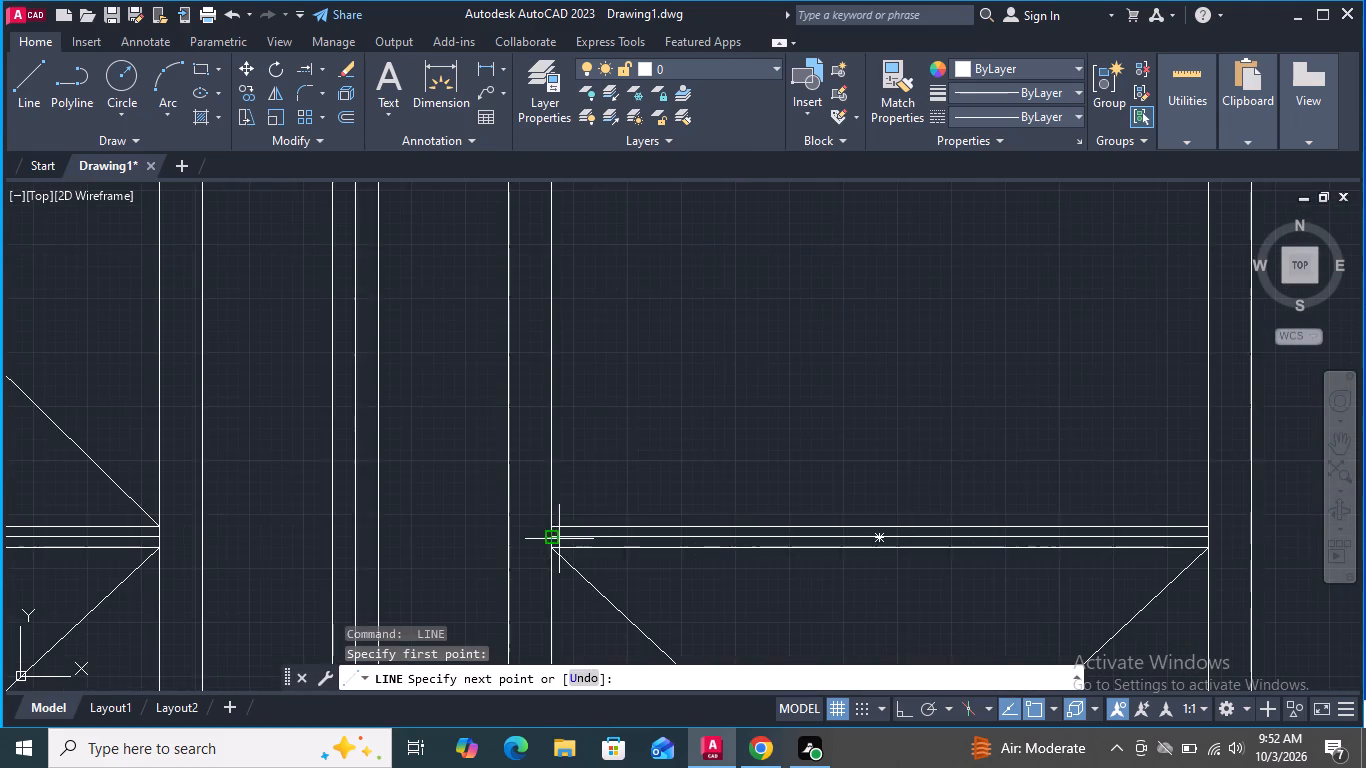
scroll(598, 540, "down", 2)
scroll(823, 276, "up", 3)
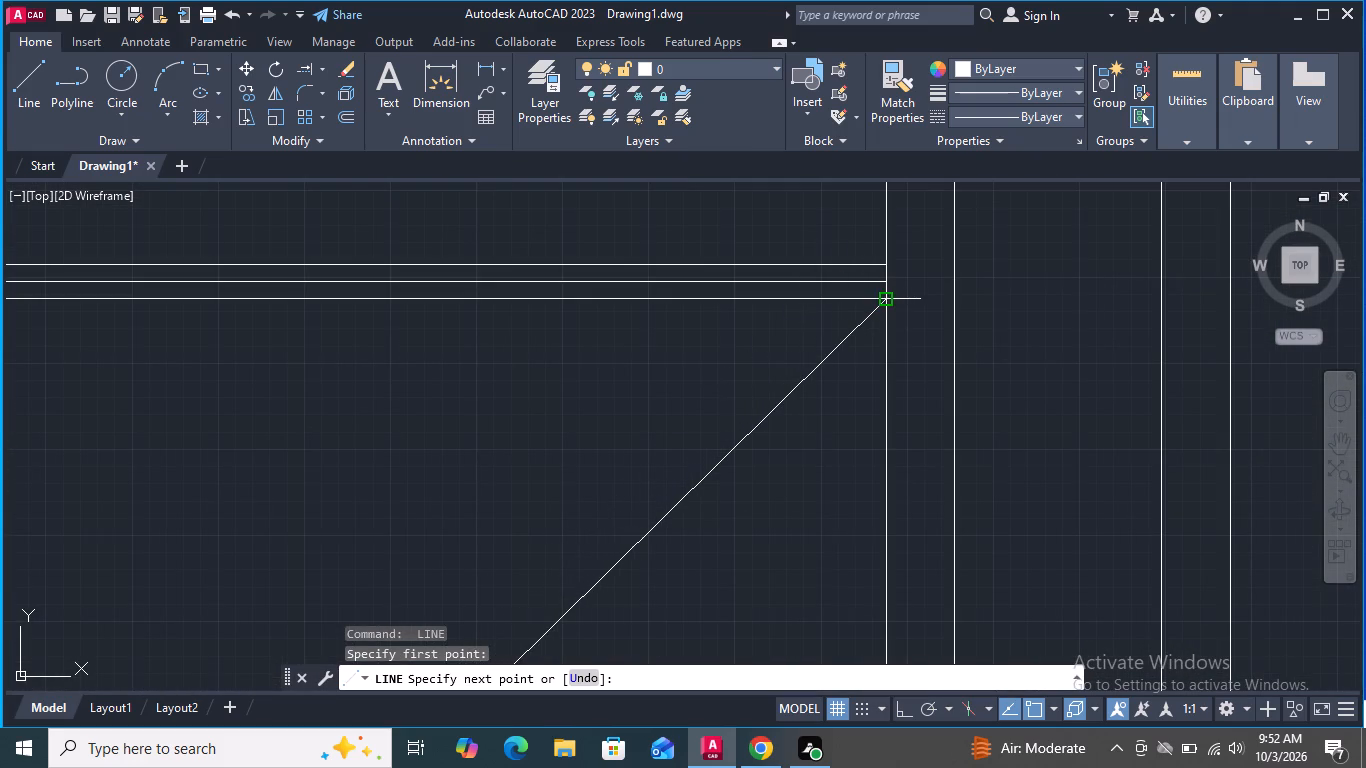
left_click(883, 299)
key("space")
scroll(879, 274, "down", 3)
key("space")
scroll(886, 517, "up", 3)
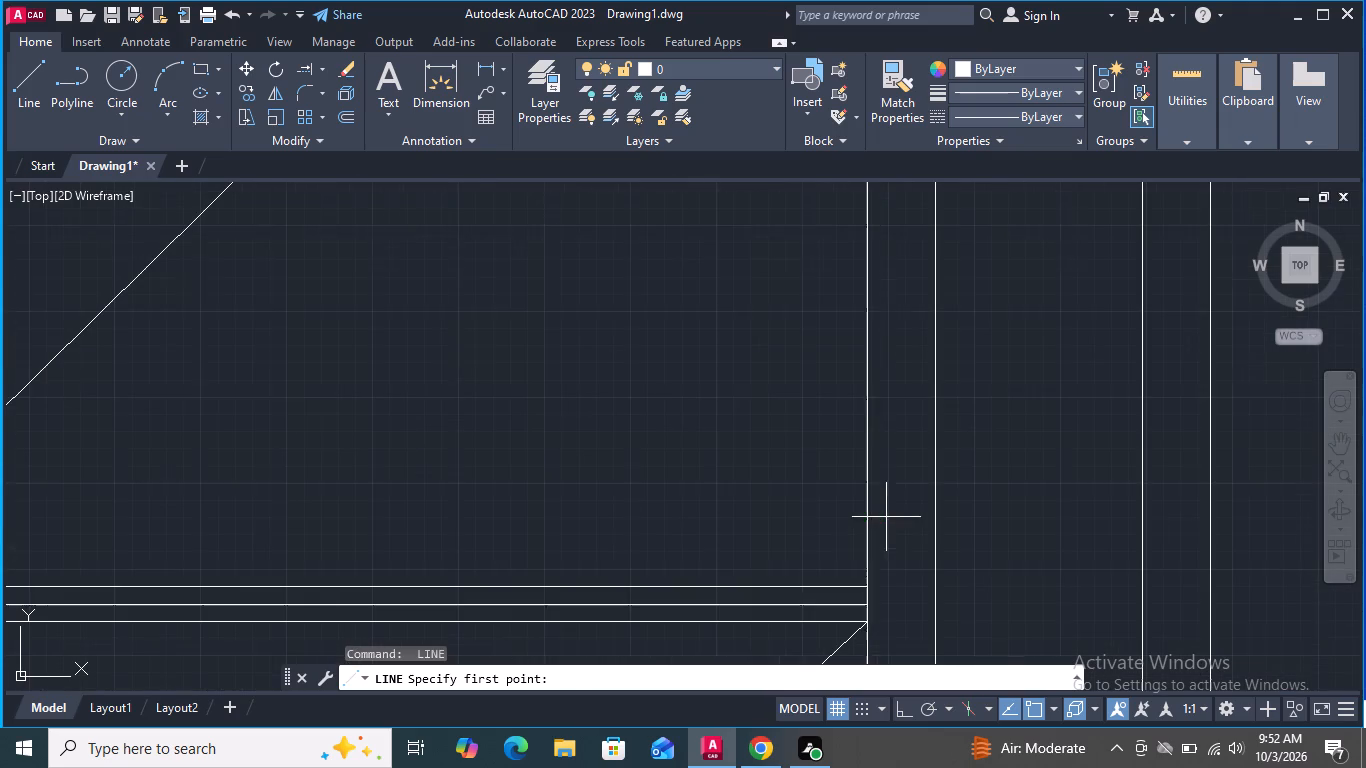
left_click(865, 586)
scroll(856, 582, "down", 4)
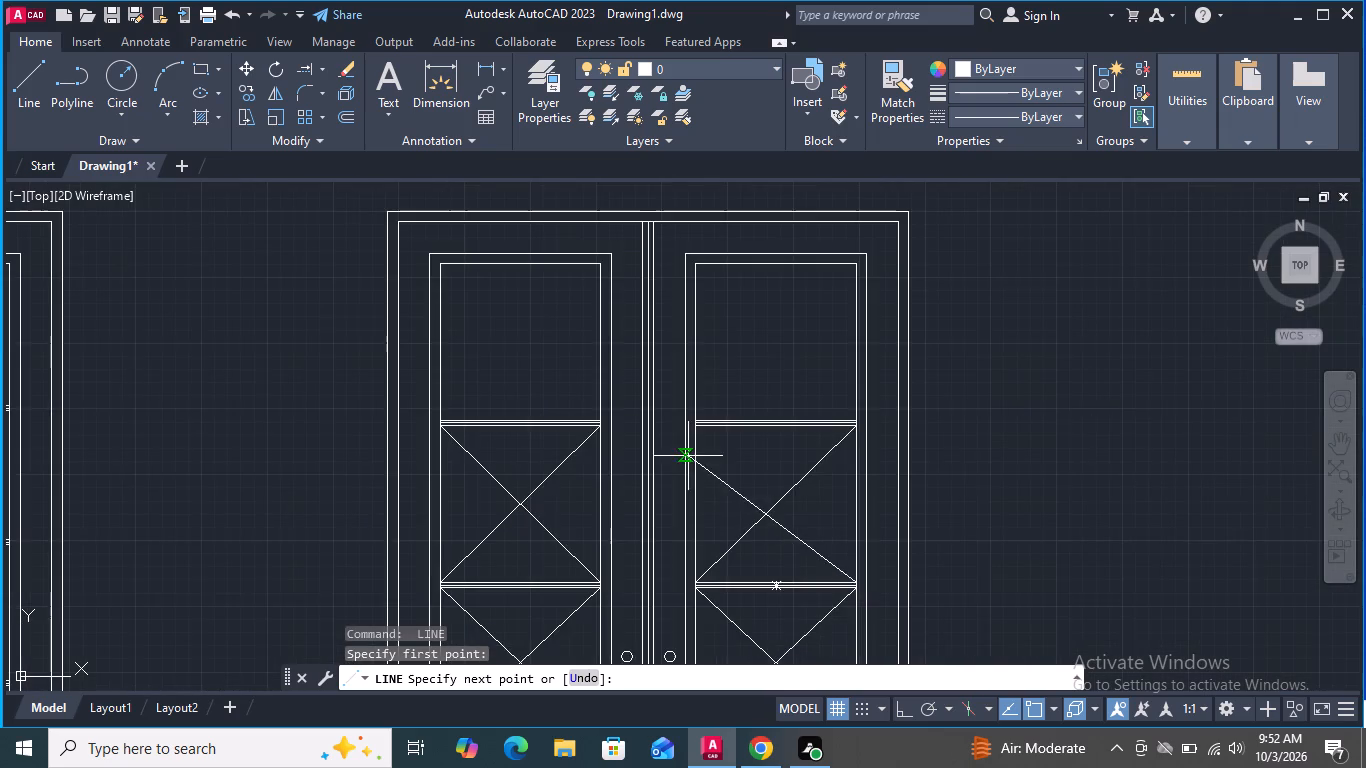
scroll(688, 448, "up", 3)
left_click(717, 359)
key("space")
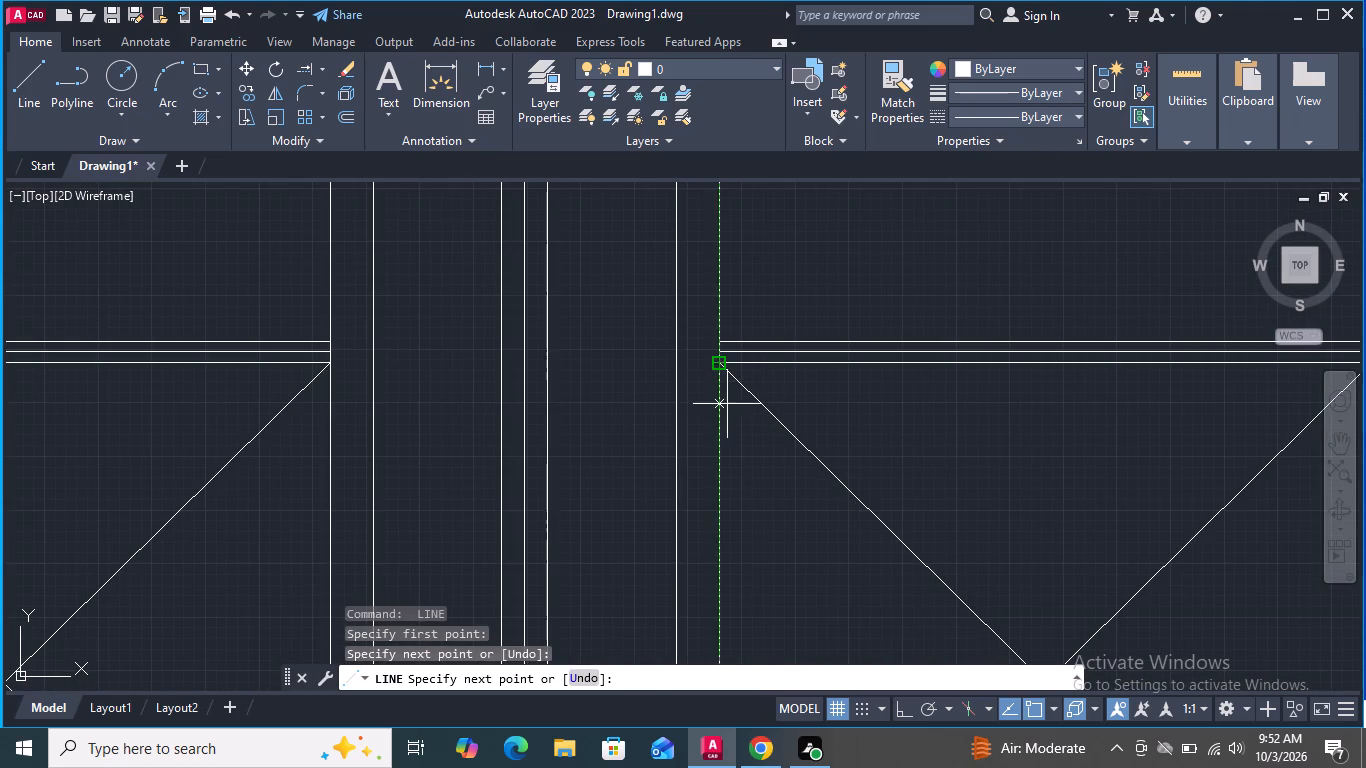
Draw two crossing corner-to-corner diagonal lines in the top pane of the second door's right panel, above the highest bar.
scroll(766, 517, "down", 3)
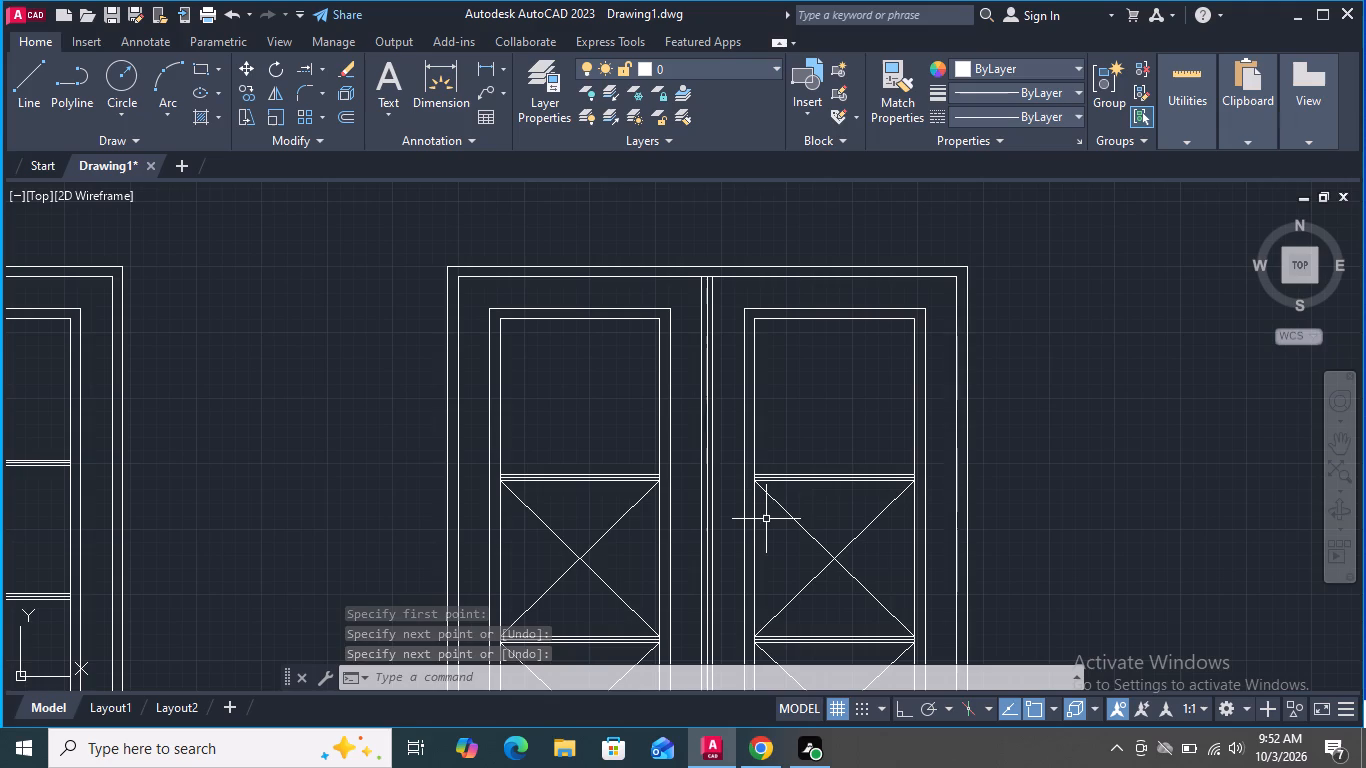
scroll(768, 523, "down", 1)
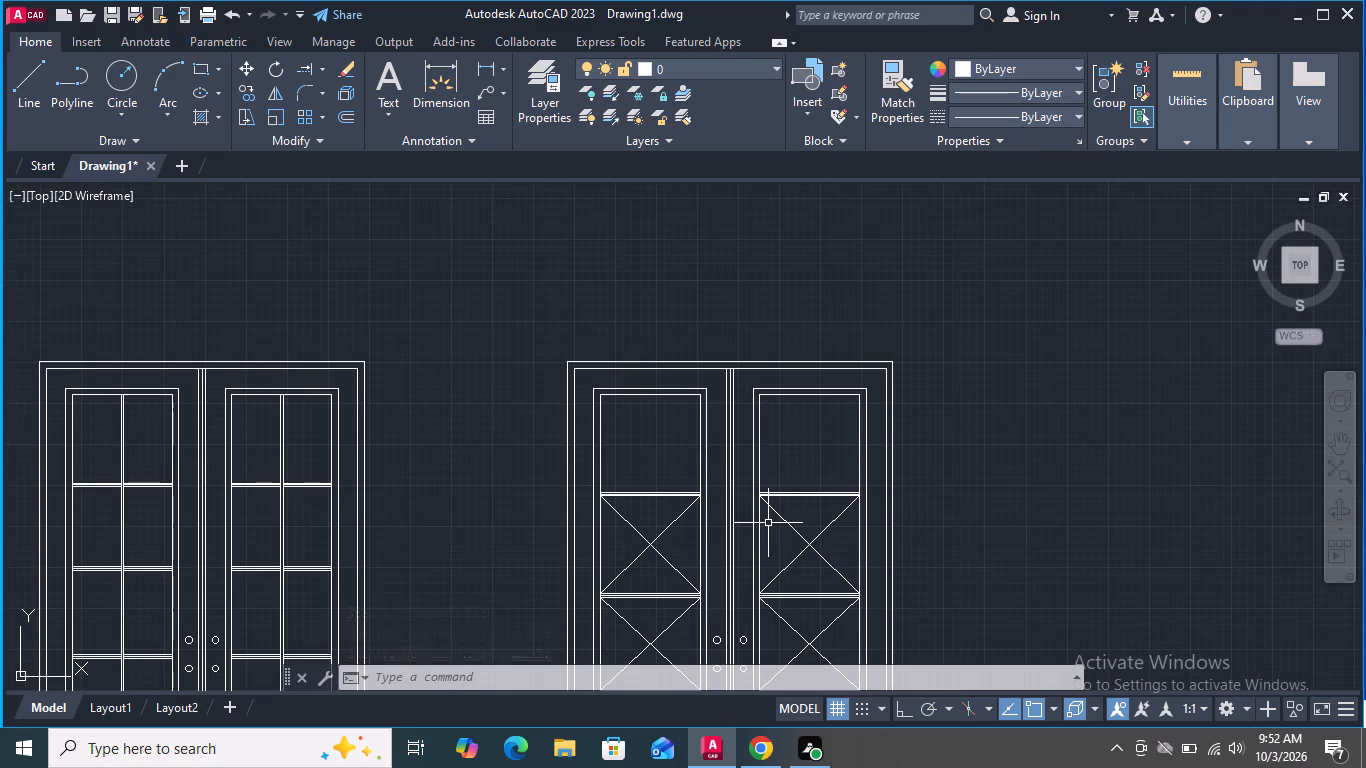
scroll(768, 526, "down", 1)
scroll(834, 433, "up", 3)
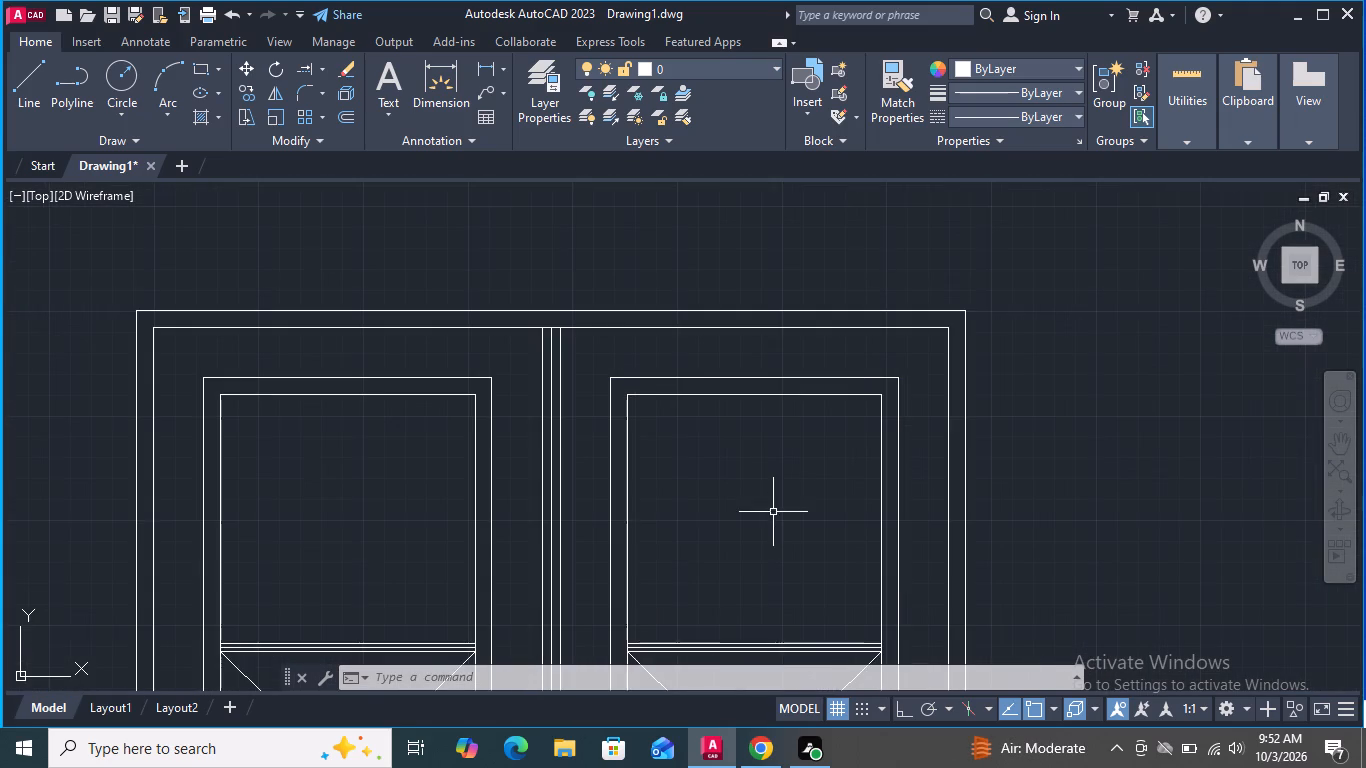
key("space")
scroll(681, 559, "down", 1)
scroll(673, 590, "up", 4)
scroll(646, 490, "down", 2)
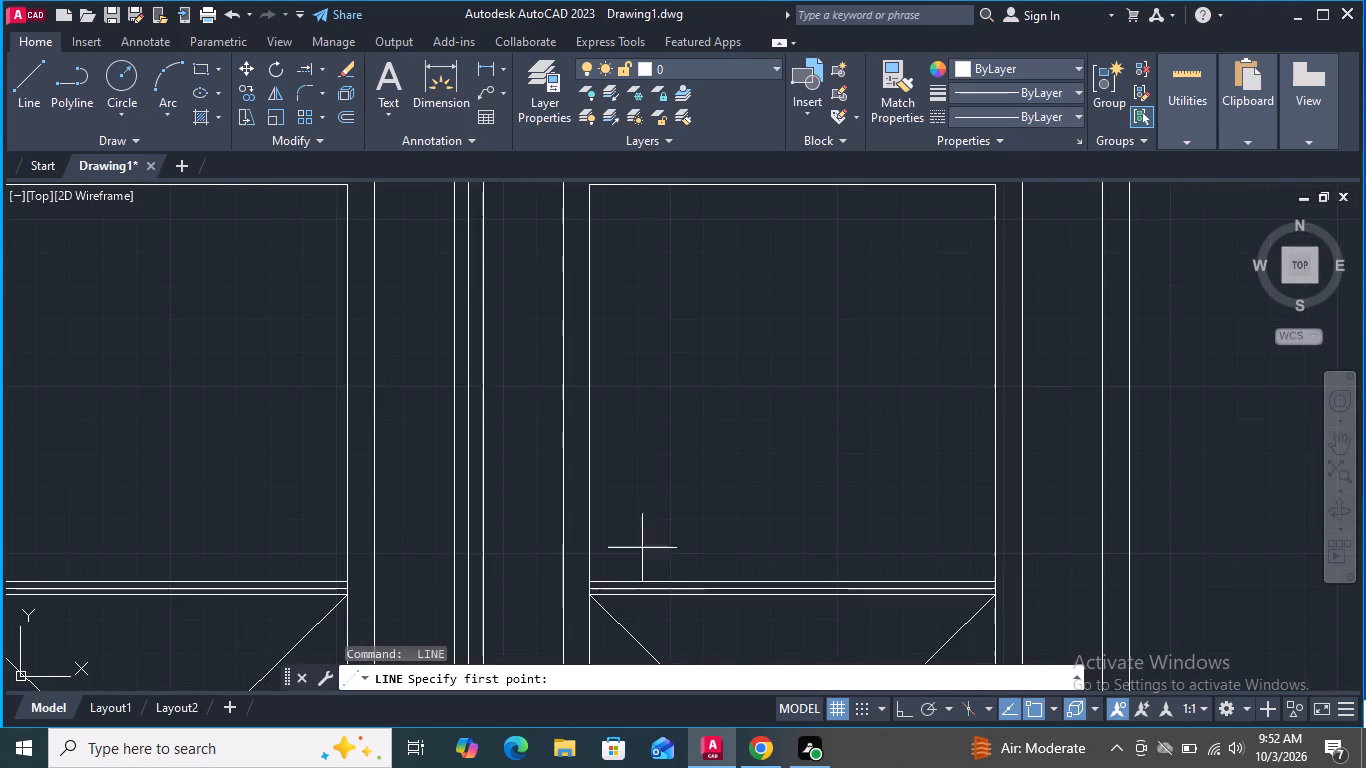
scroll(619, 597, "up", 3)
left_click(500, 538)
scroll(507, 583, "down", 2)
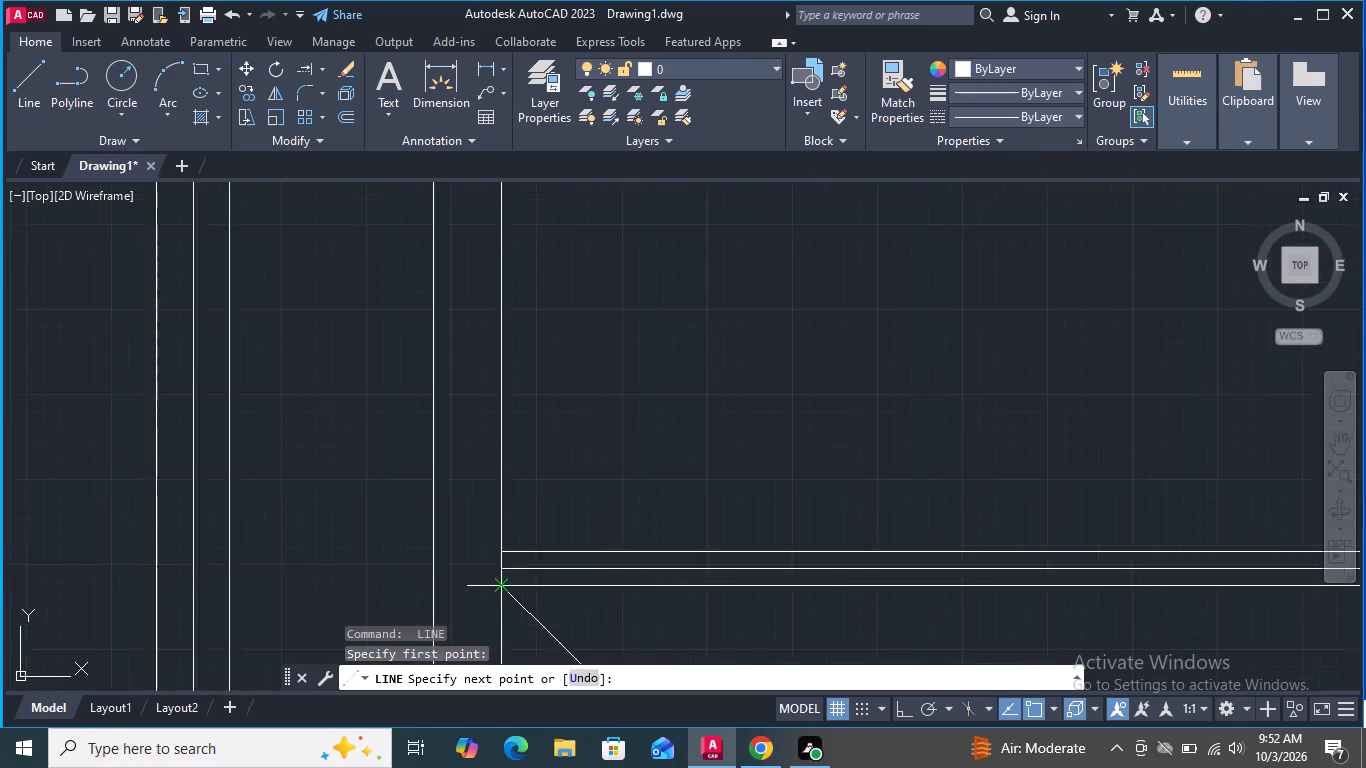
scroll(507, 586, "down", 1)
scroll(843, 469, "down", 1)
left_click(881, 286)
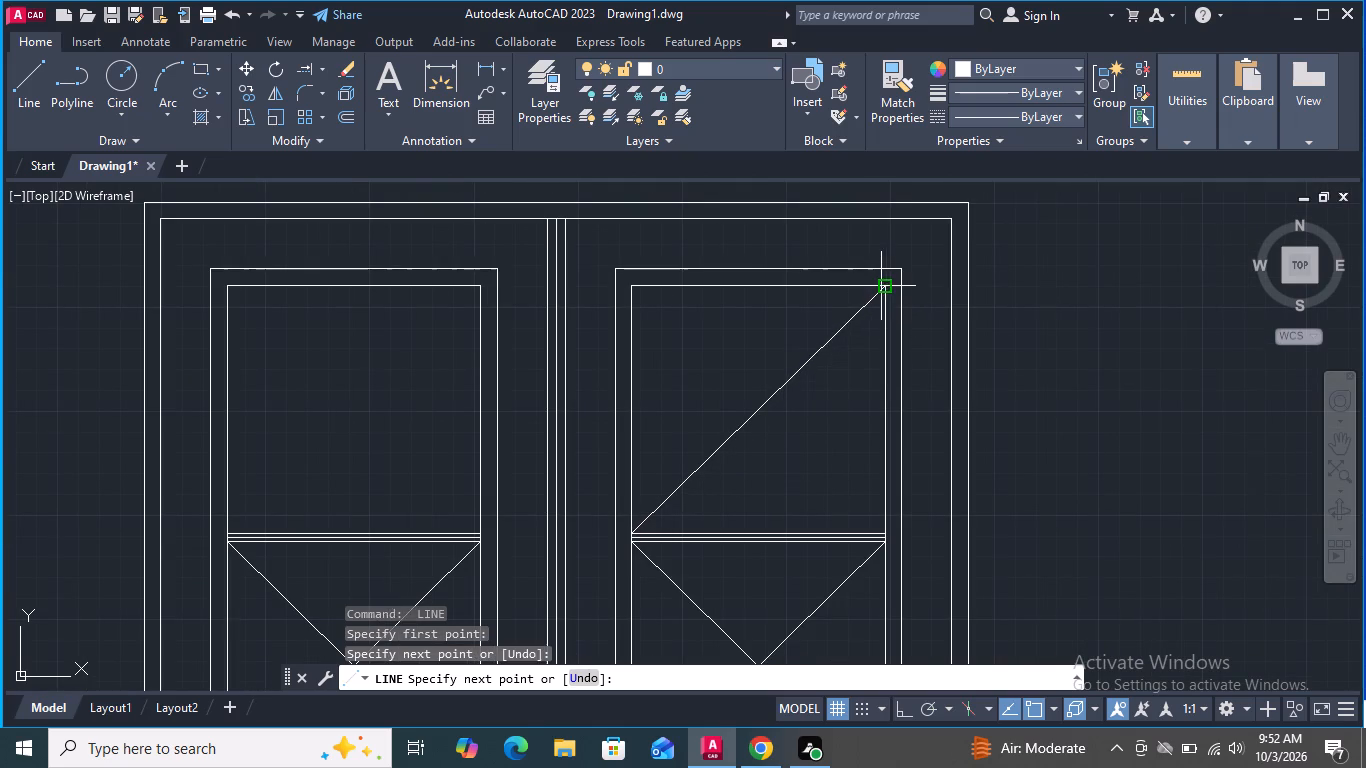
key("space")
key("space")
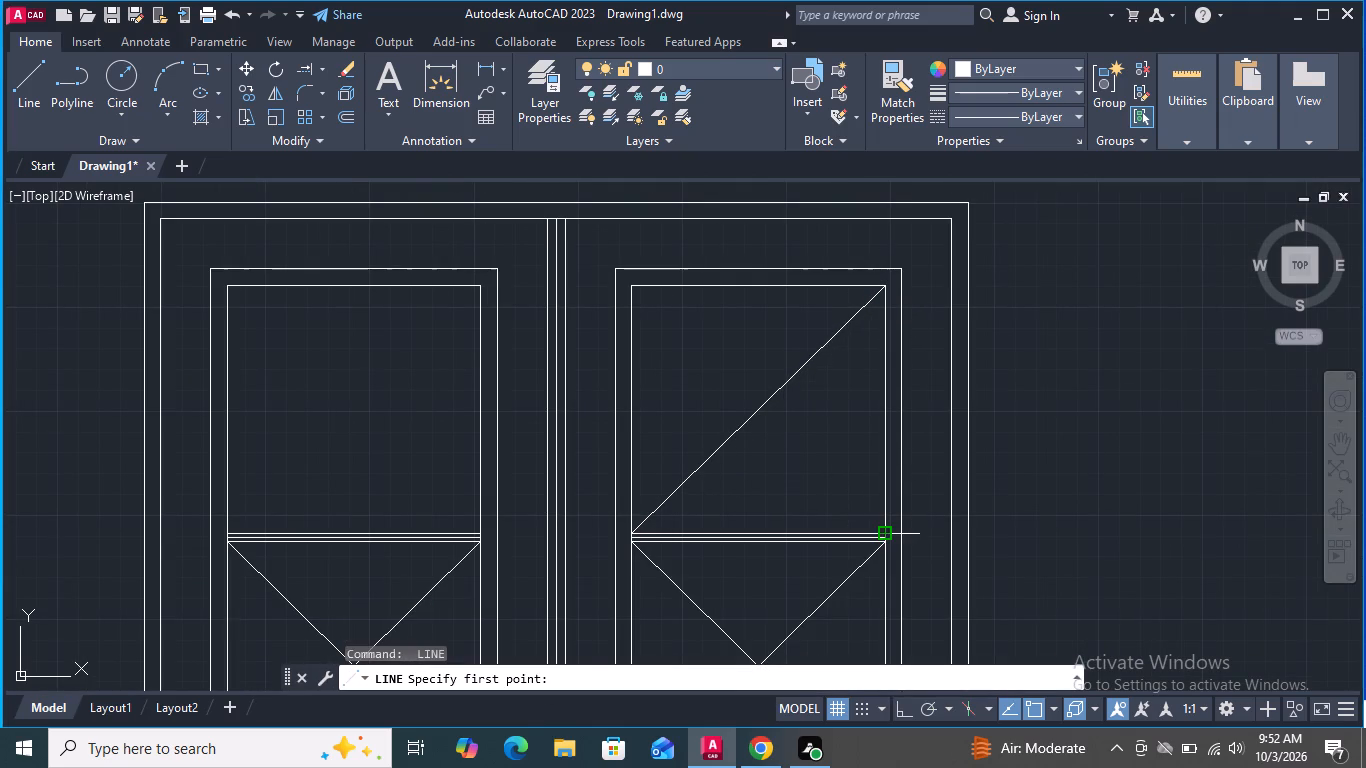
left_click(884, 532)
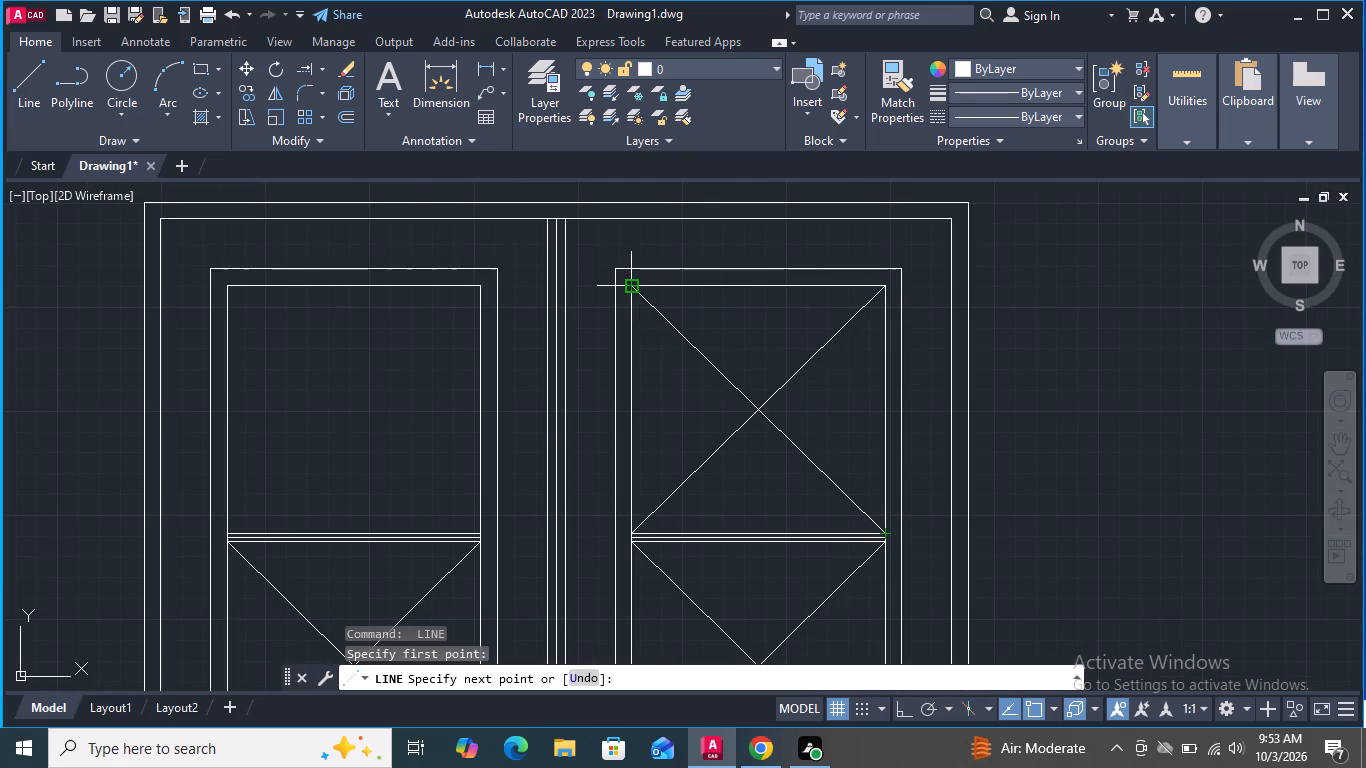
left_click(632, 290)
key("space")
Draw two crossing corner-to-corner diagonal lines in the top pane of the second door's left panel, above the highest bar.
key("space")
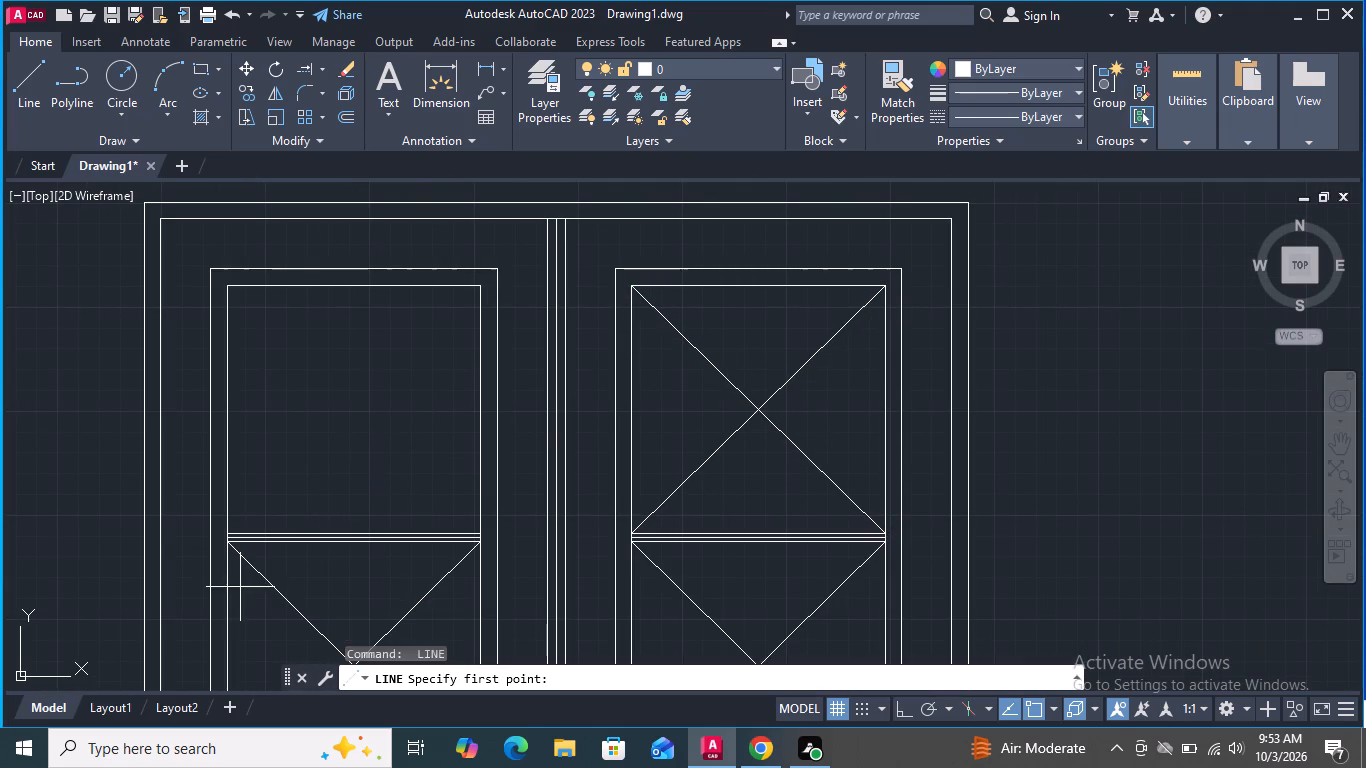
scroll(238, 533, "up", 2)
left_click(210, 543)
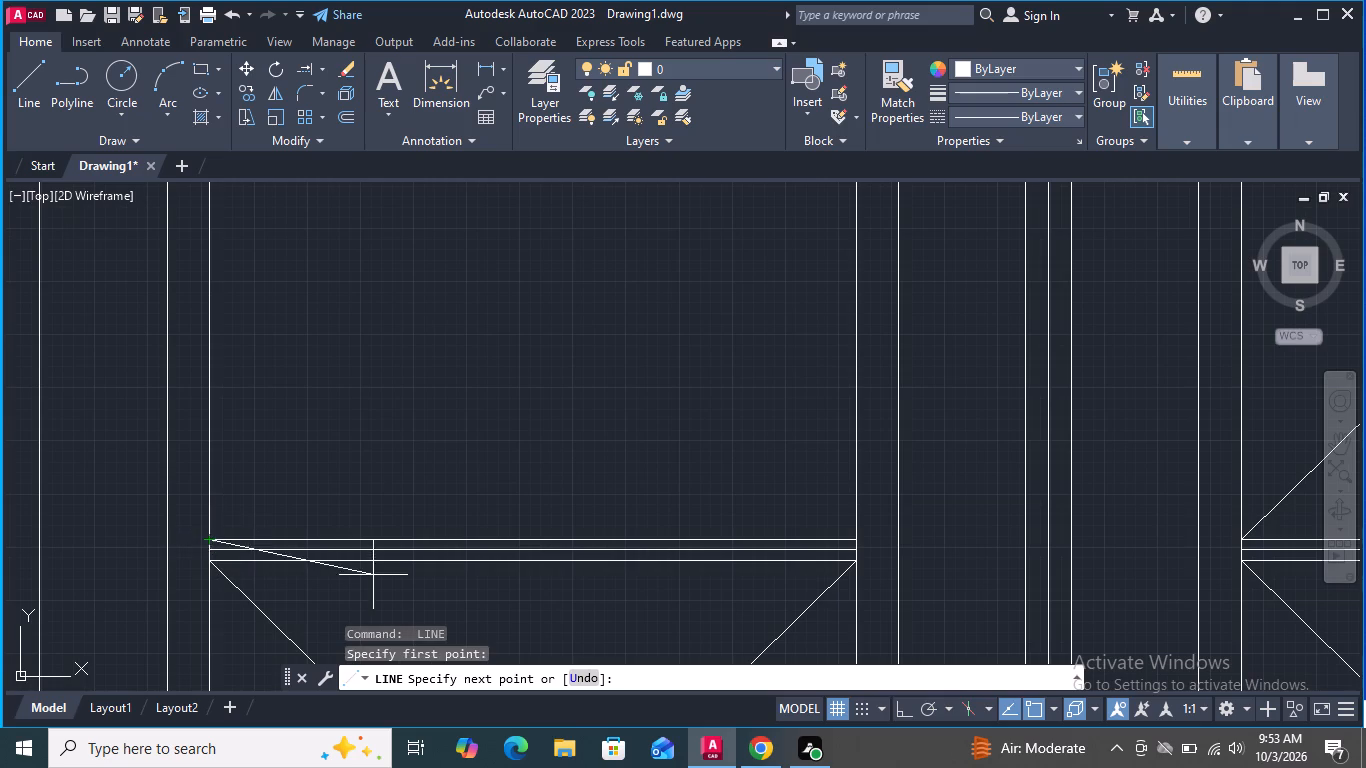
scroll(374, 580, "down", 3)
scroll(461, 433, "up", 3)
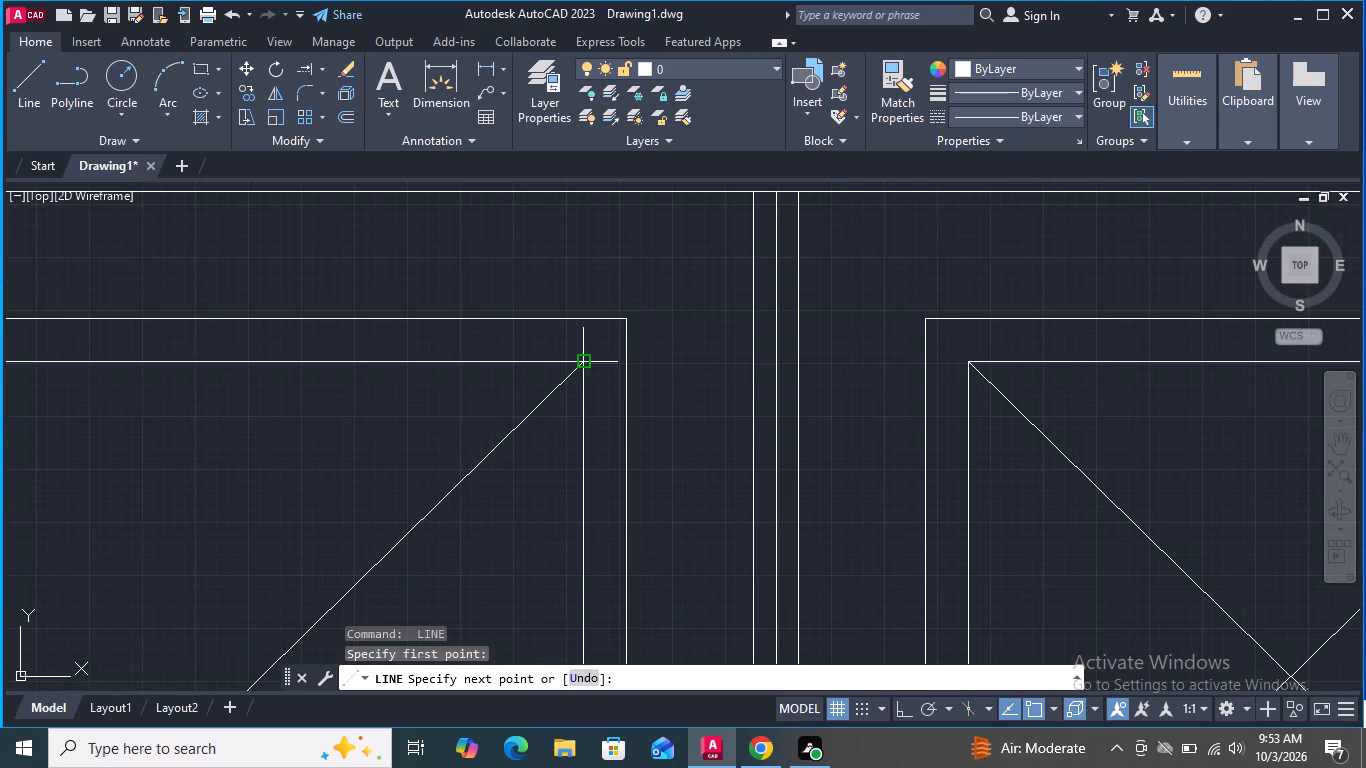
left_click(583, 364)
scroll(584, 338, "down", 3)
key("space")
scroll(575, 535, "up", 3)
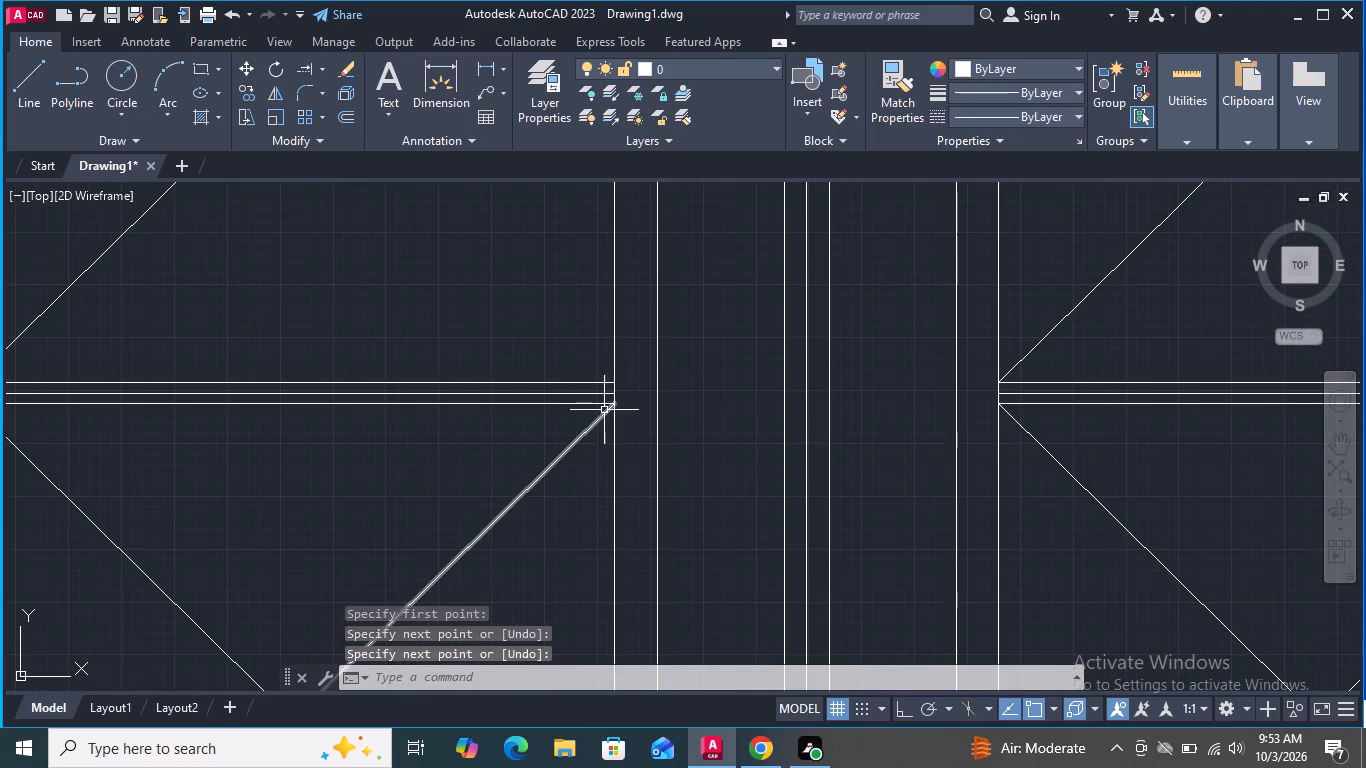
key("space")
left_click(613, 385)
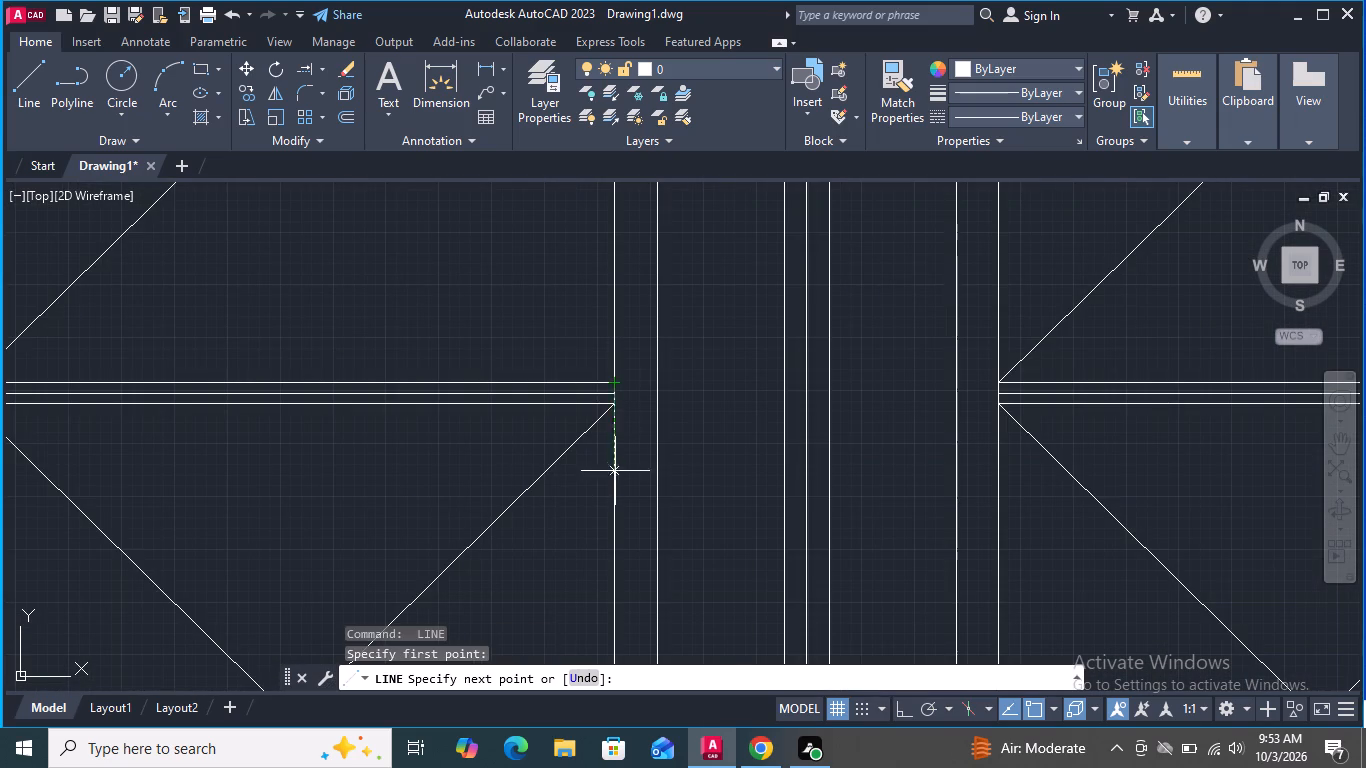
scroll(615, 486, "down", 3)
scroll(483, 340, "up", 2)
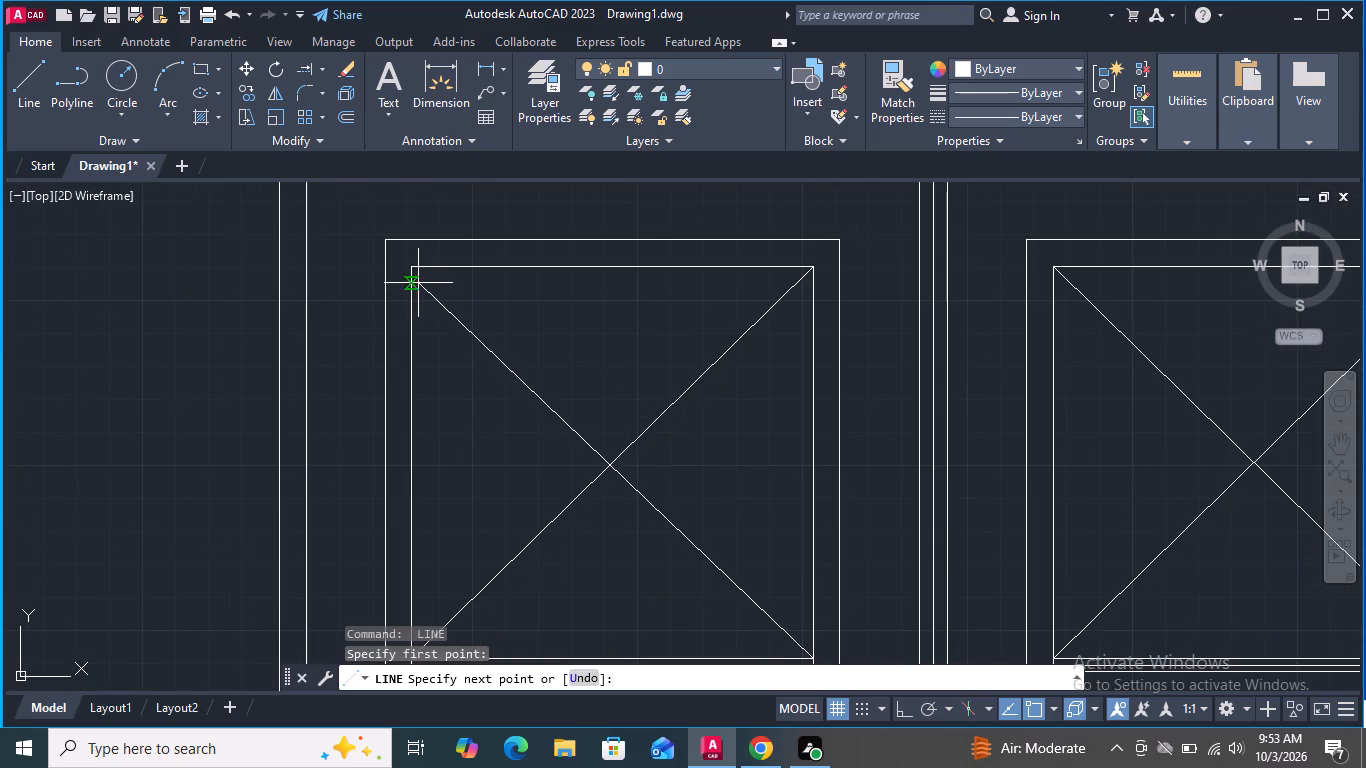
left_click(414, 267)
key("space")
scroll(514, 316, "down", 3)
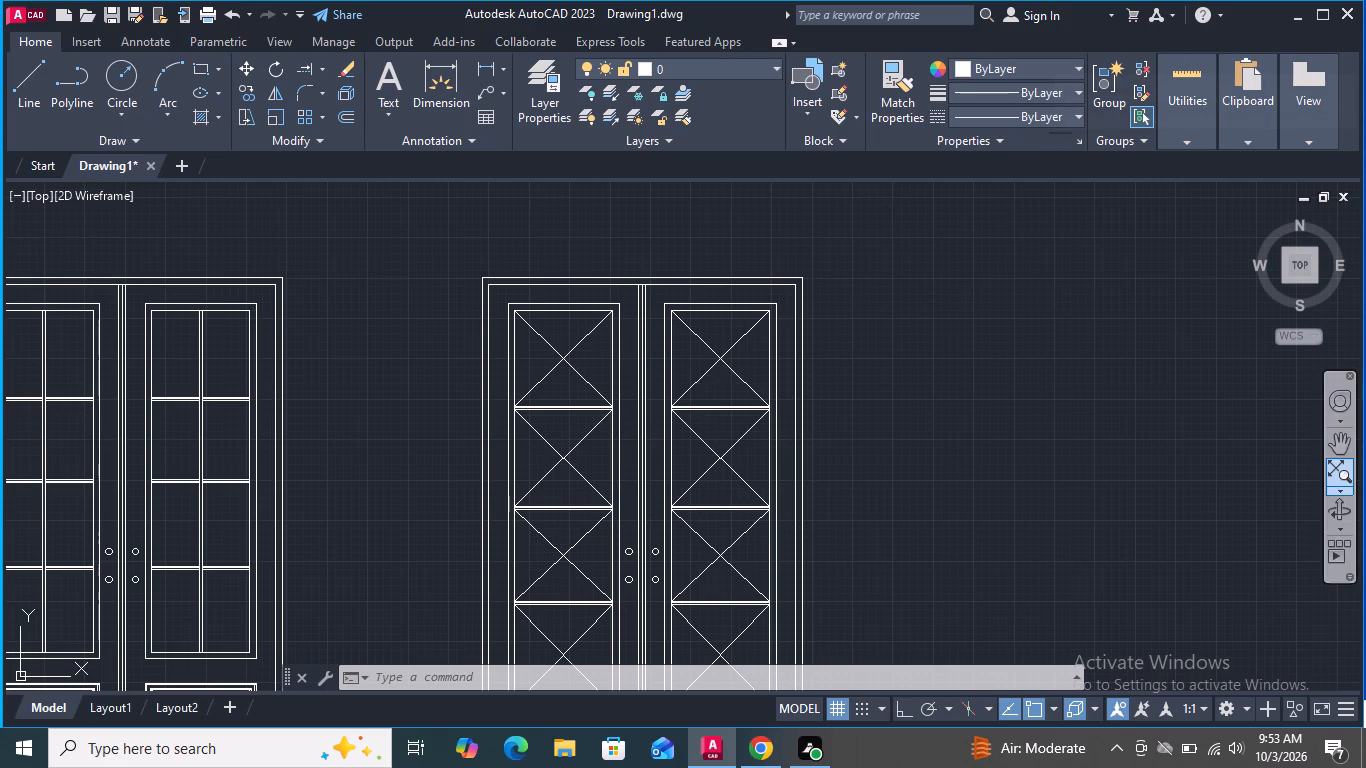
scroll(908, 347, "down", 1)
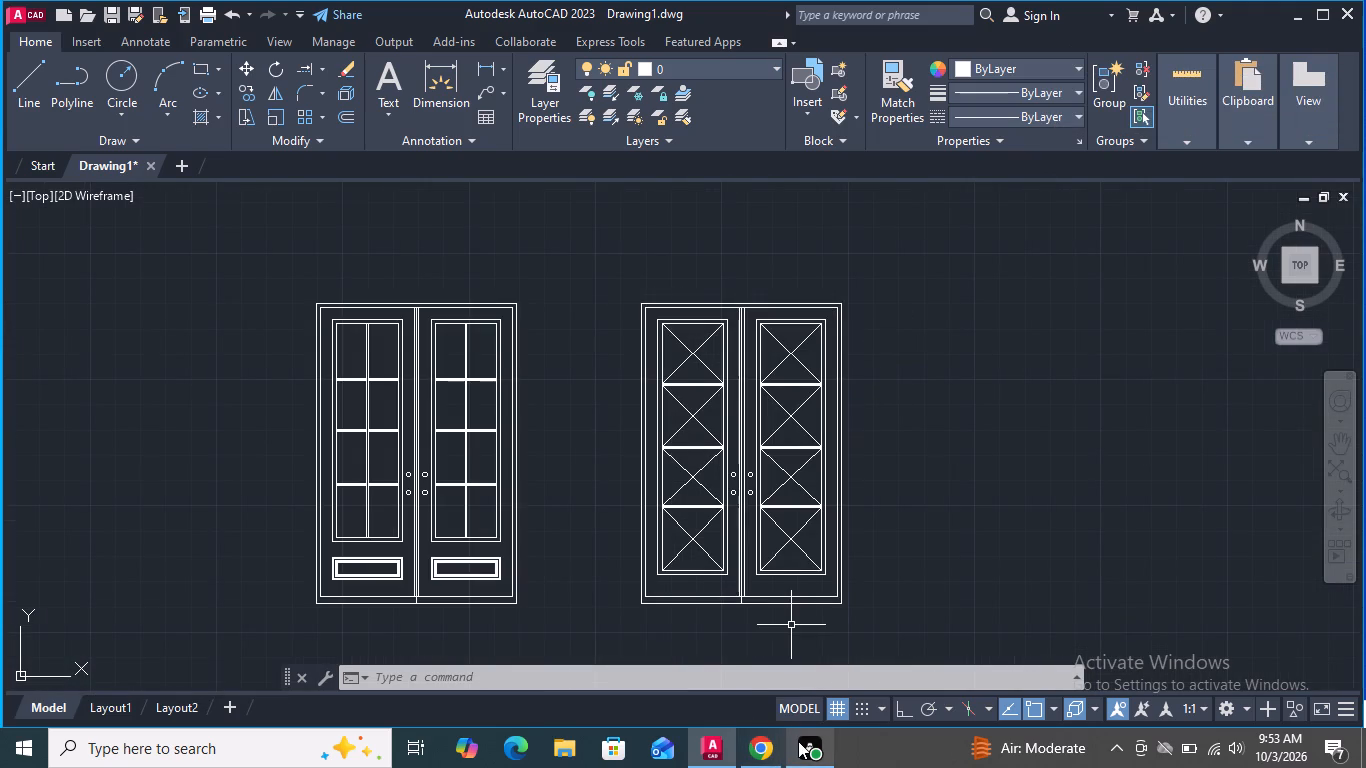
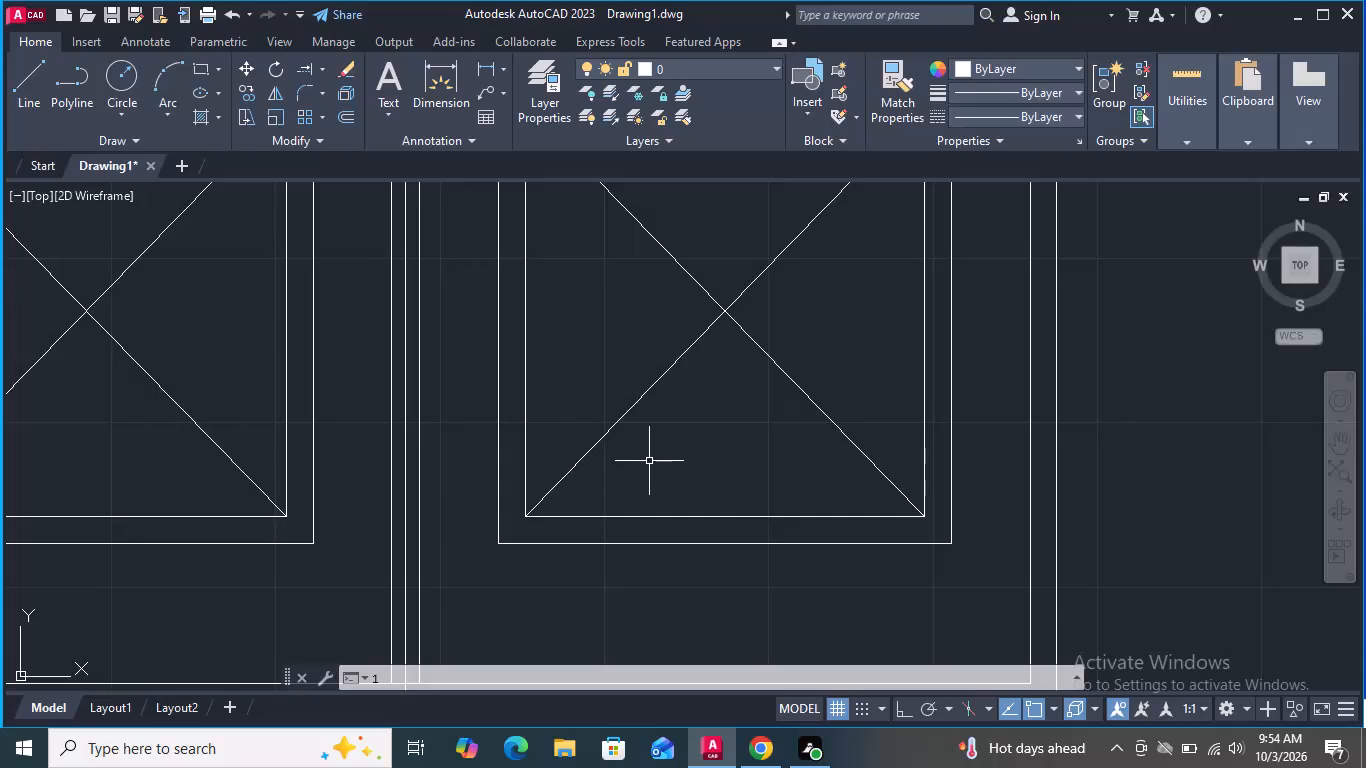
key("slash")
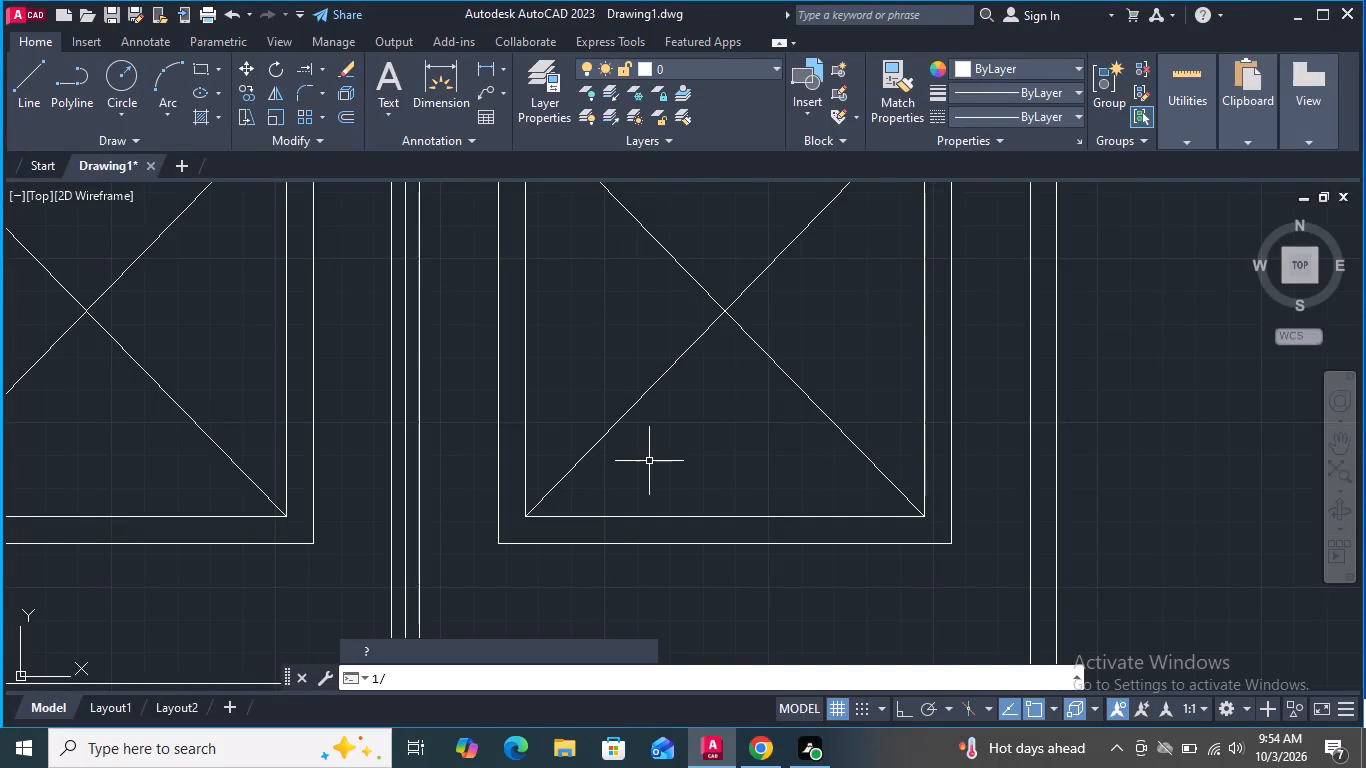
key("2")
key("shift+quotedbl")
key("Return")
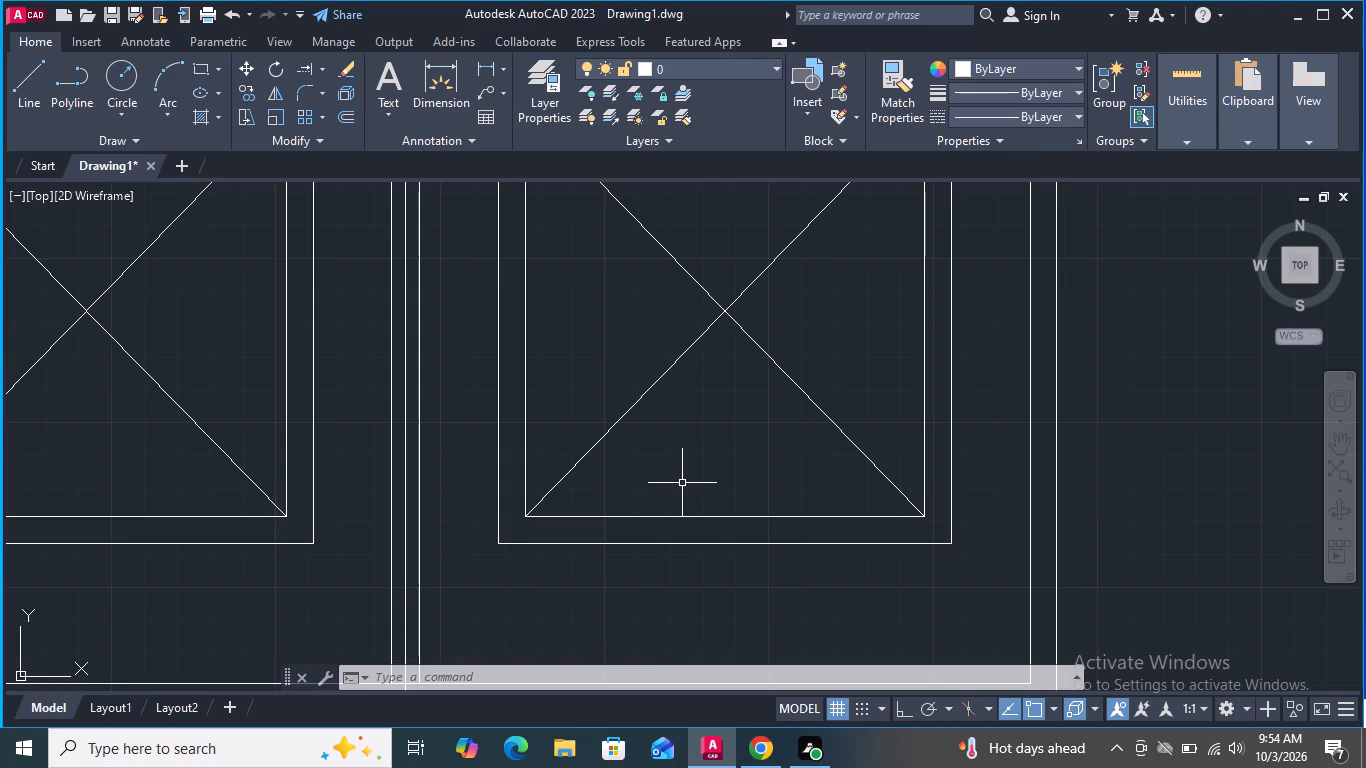
Offset both diagonals 1/2" to each side in the bottom pane of the second door's right panel.
left_click(353, 116)
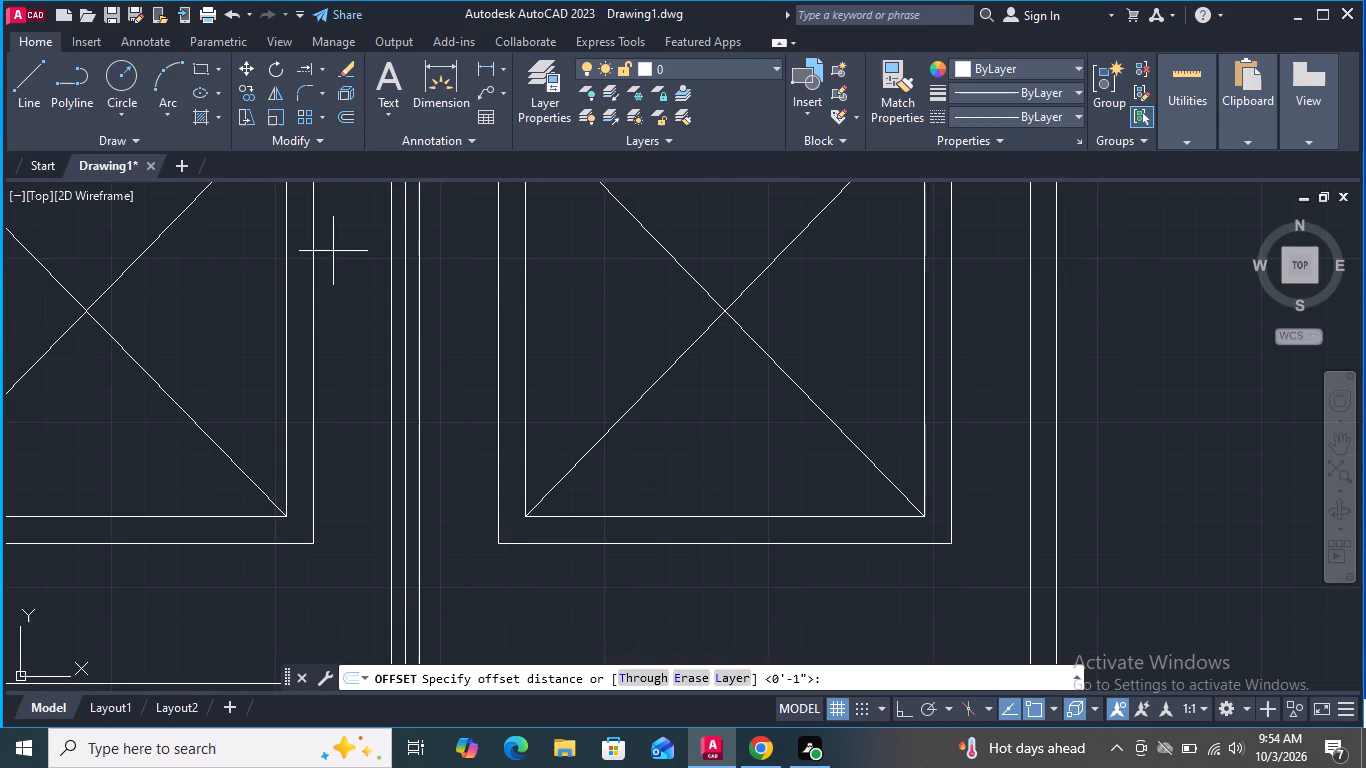
left_click(334, 106)
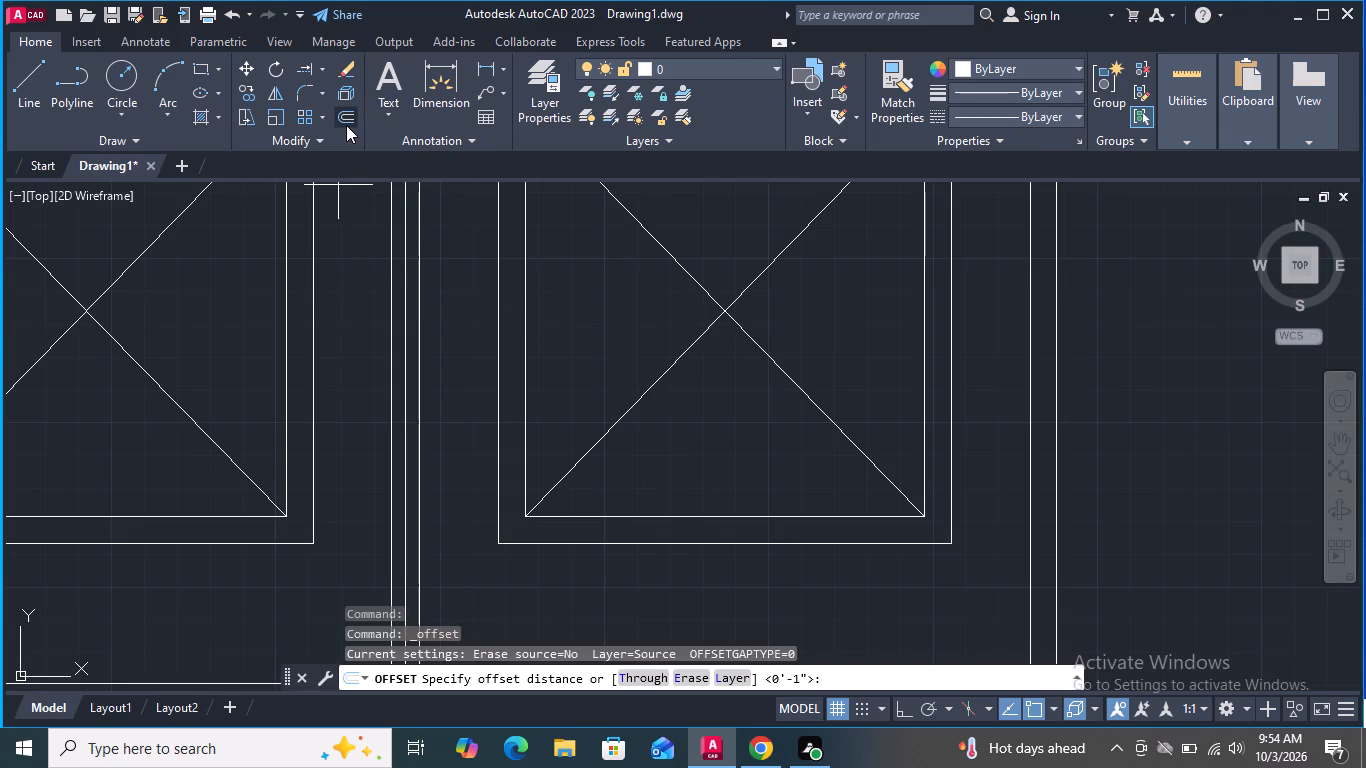
key("1")
key("slash")
type("2\"")
key("Return")
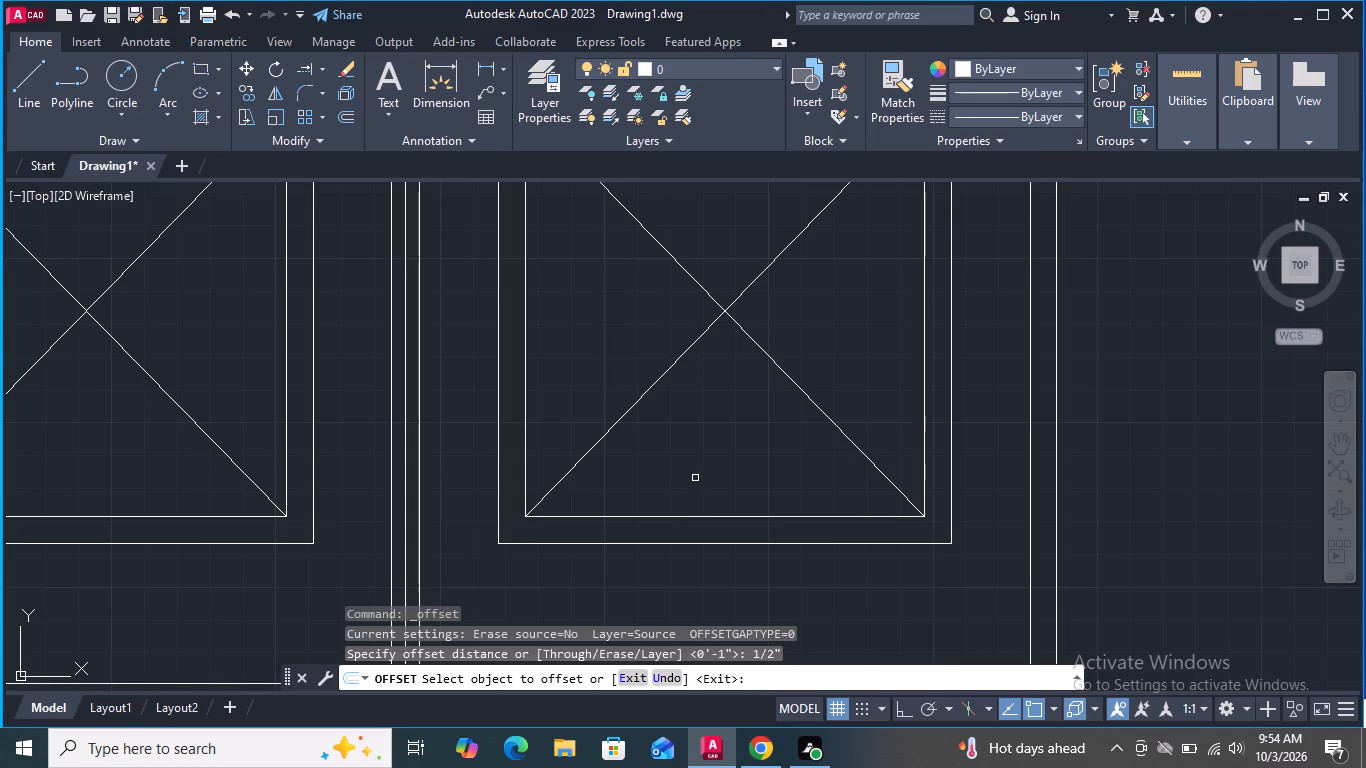
left_click(619, 423)
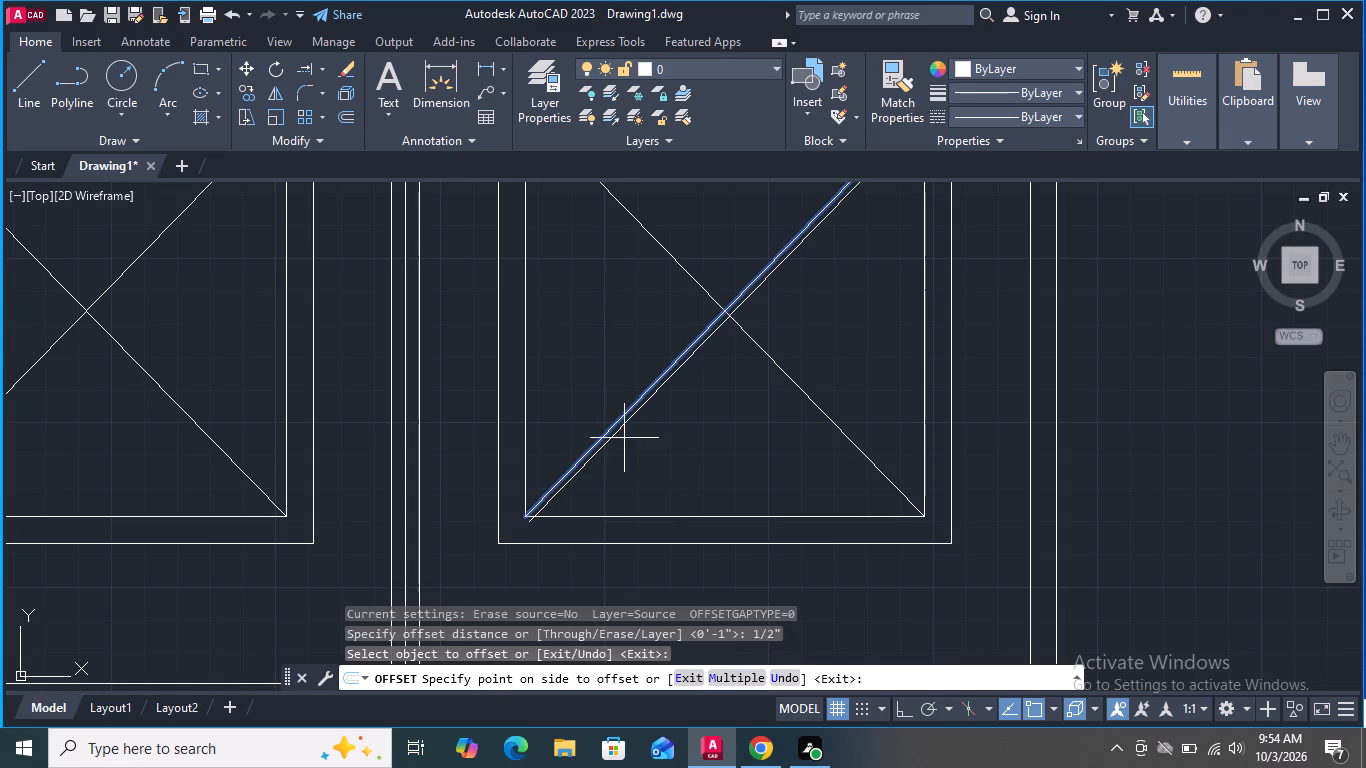
left_click(630, 446)
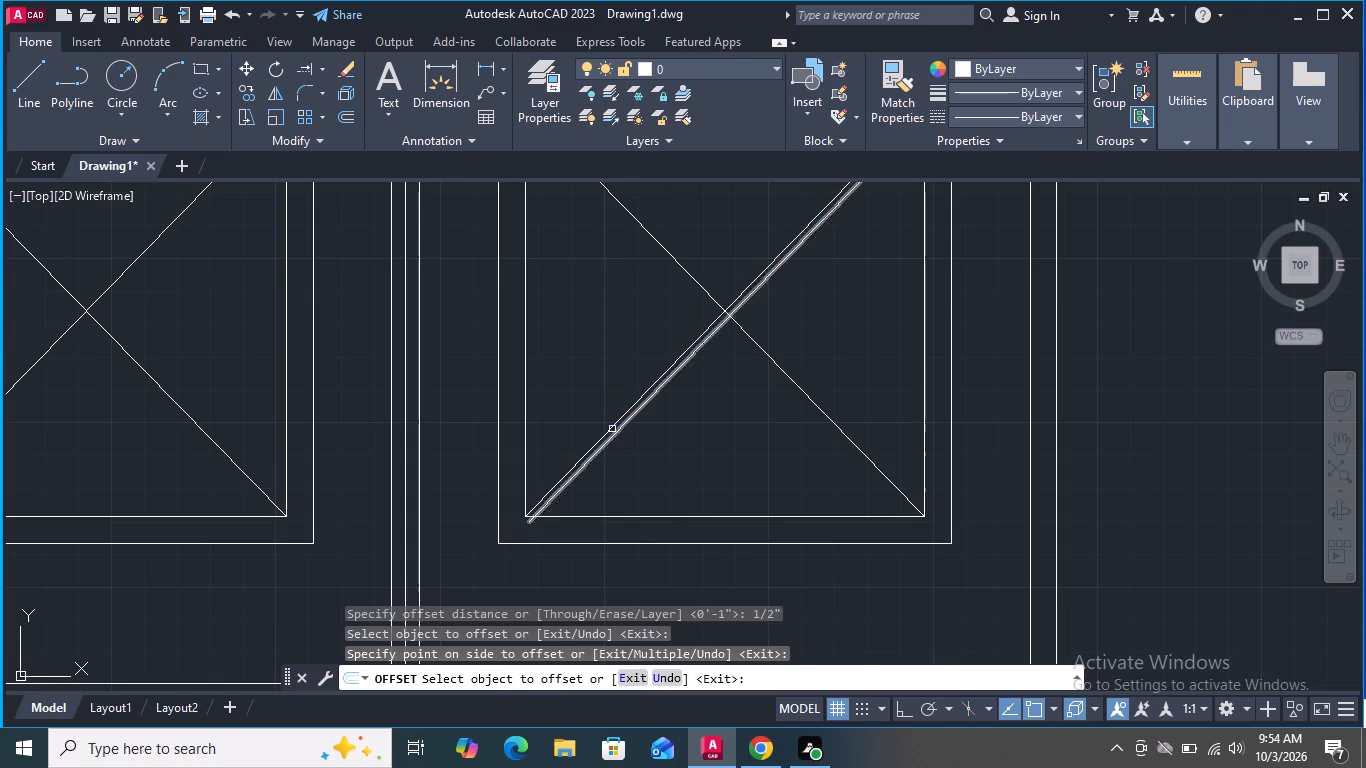
left_click(610, 428)
left_click(592, 410)
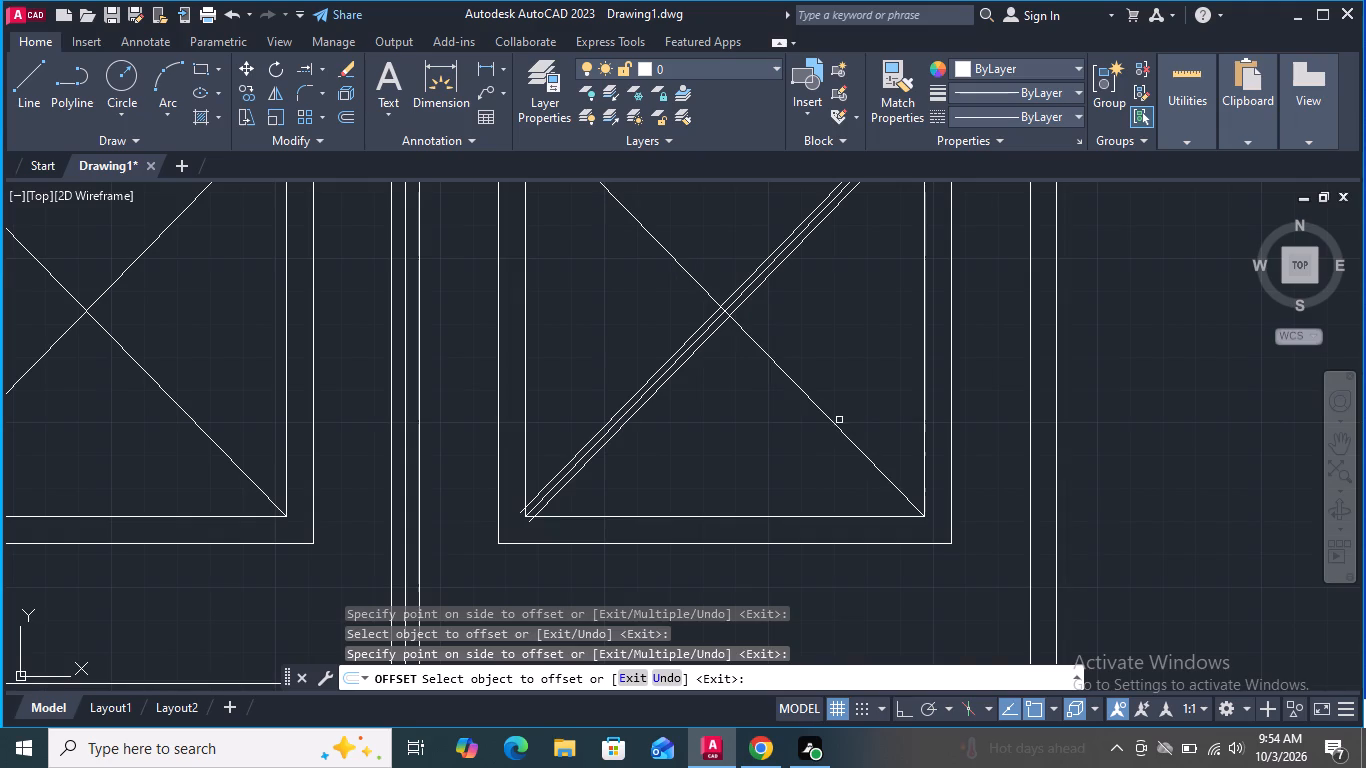
left_click(824, 416)
left_click(801, 434)
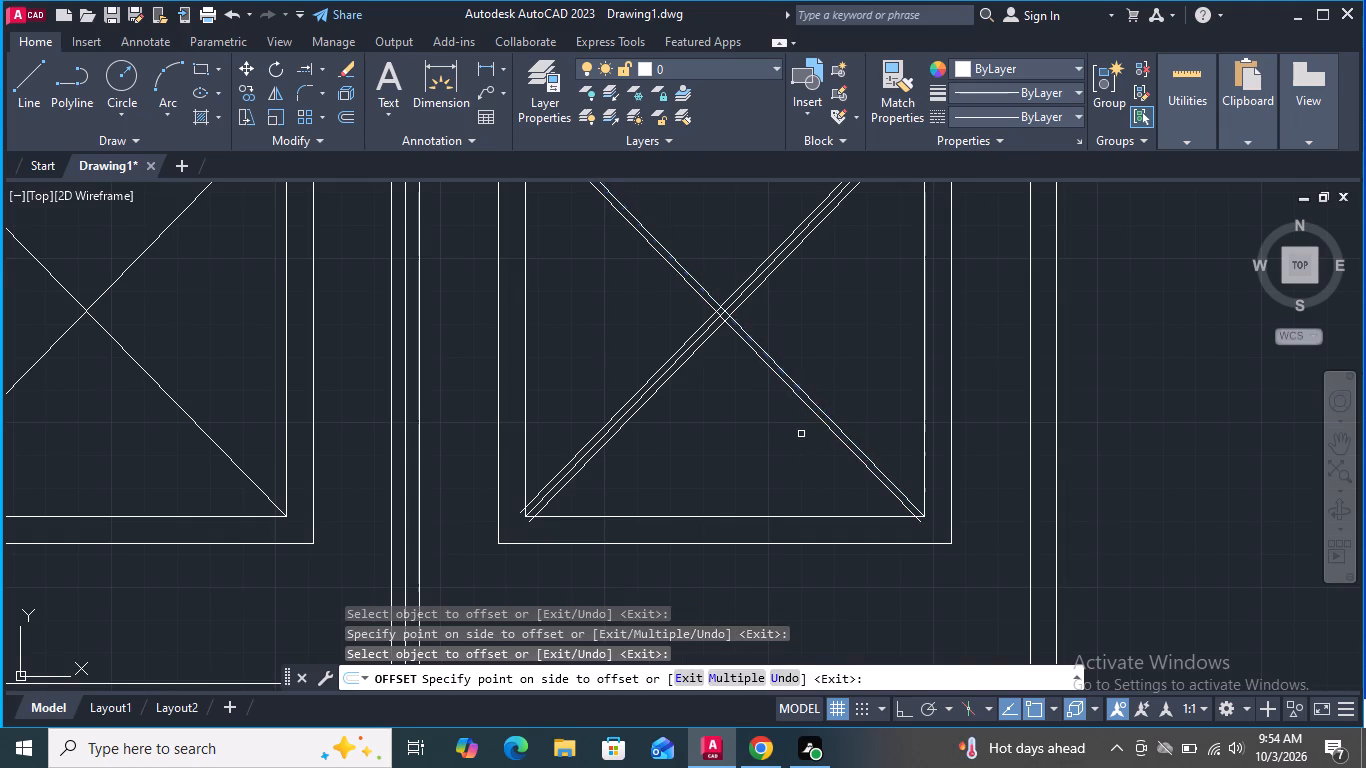
left_click(827, 418)
left_click(849, 402)
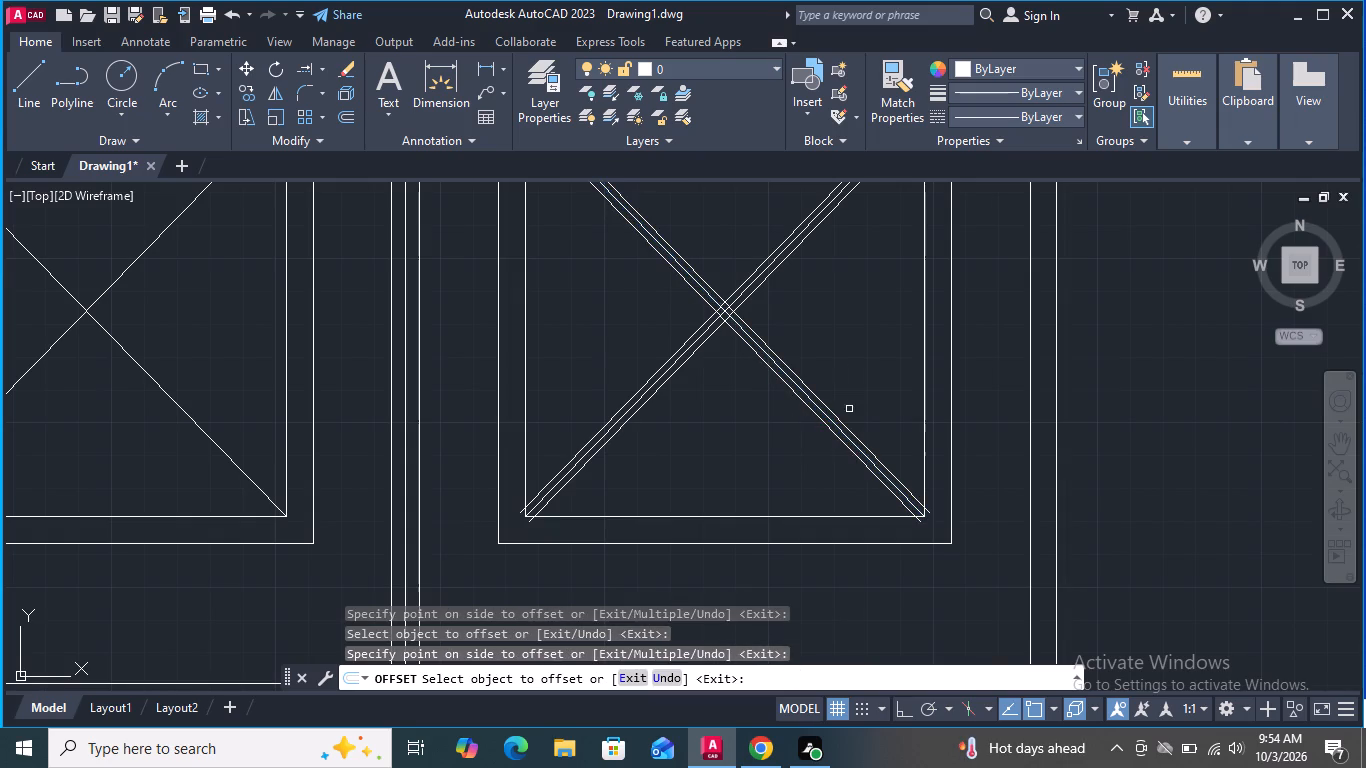
scroll(821, 480, "down", 2)
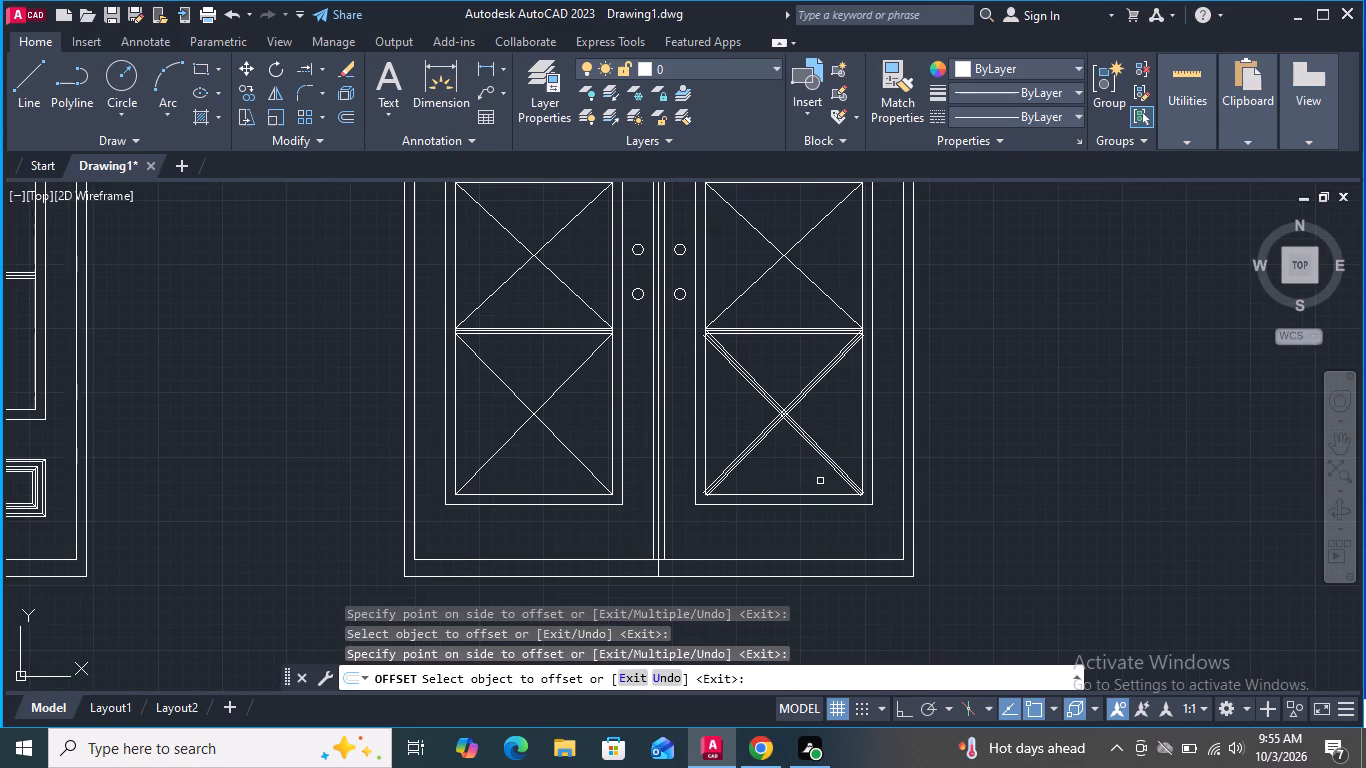
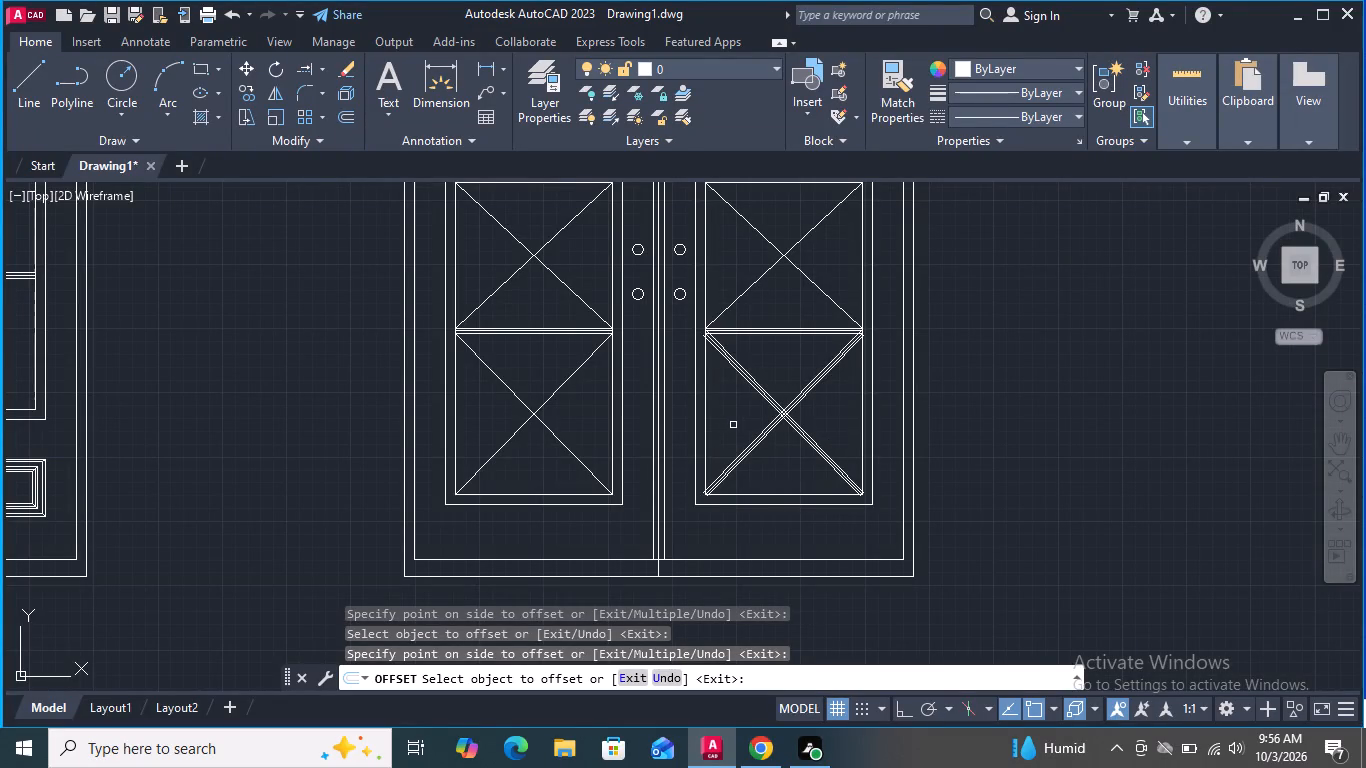
Trim the overhanging offset diagonal ends and the enclosed bar and frame segments at the upper-left corner of the right panel's bottom pane.
key("space")
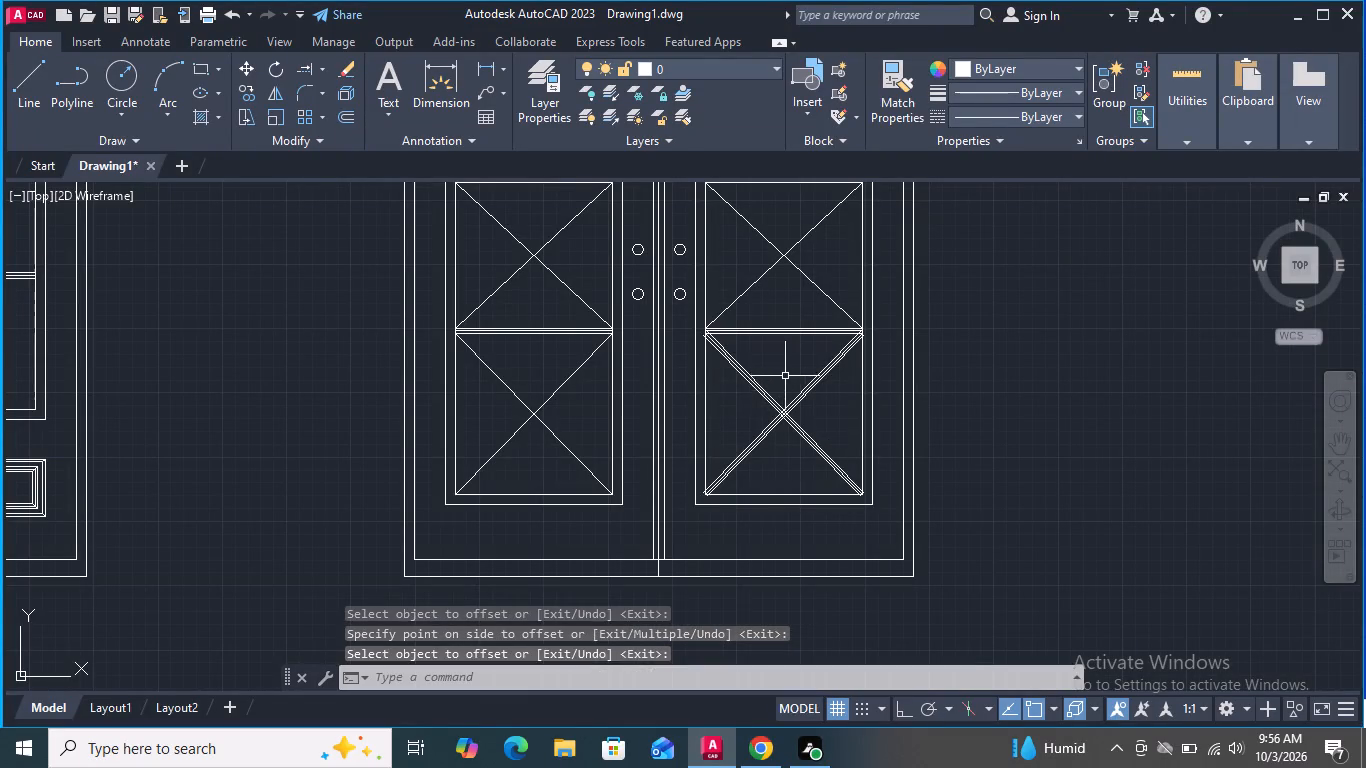
scroll(785, 376, "up", 2)
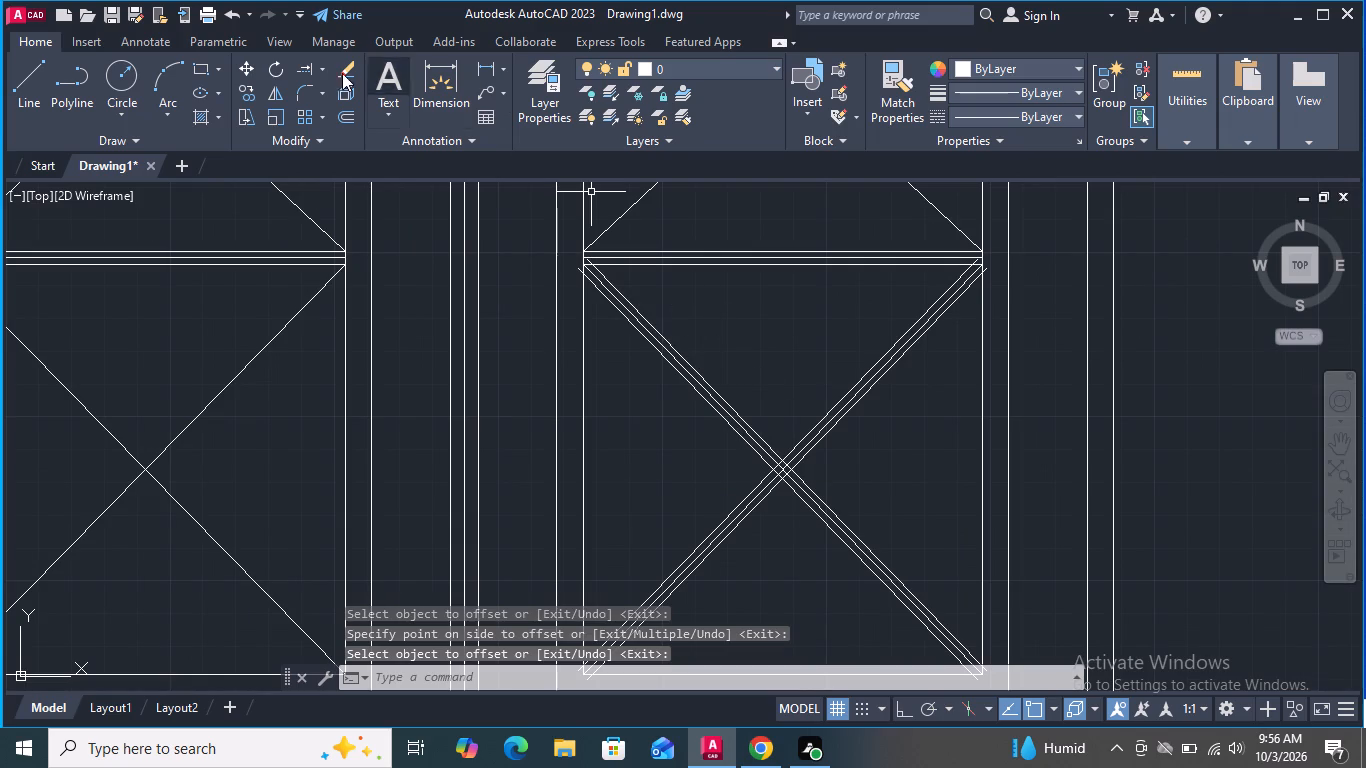
left_click(319, 65)
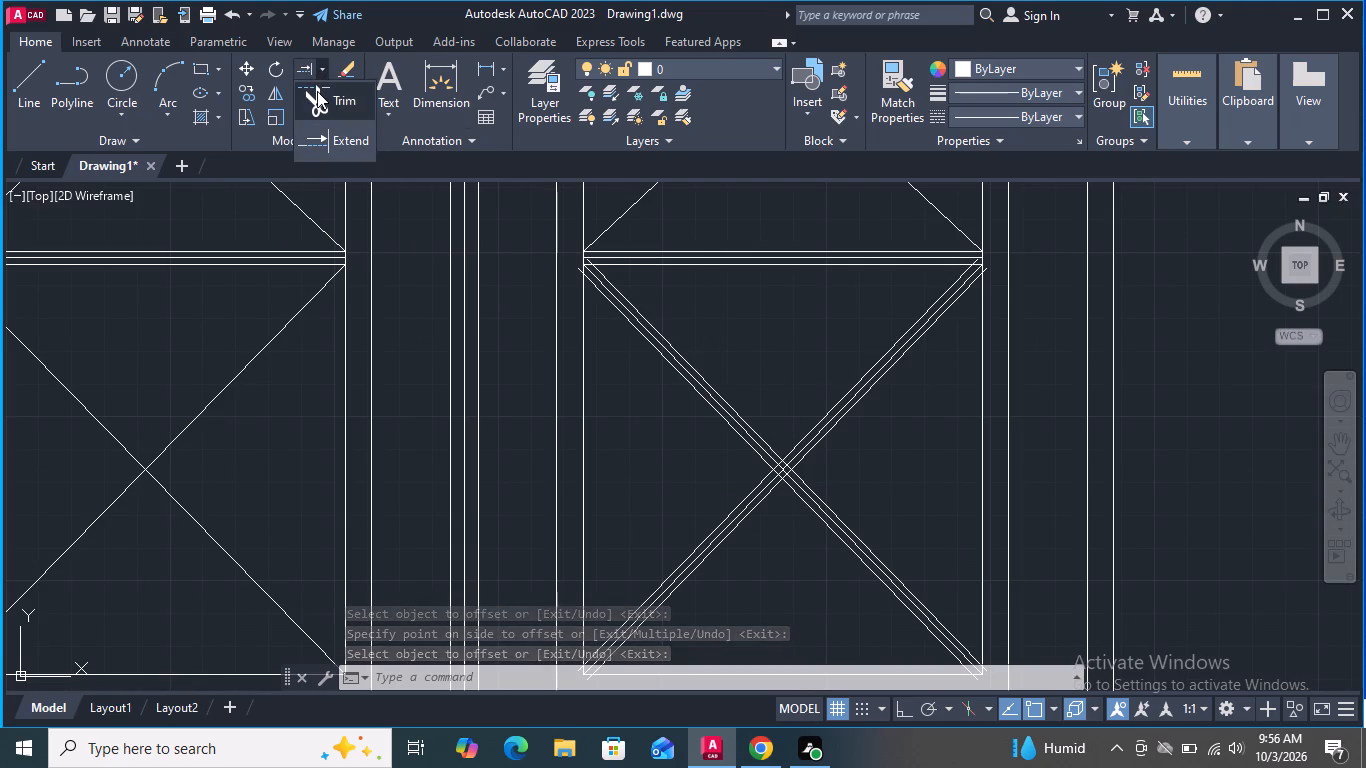
left_click(317, 91)
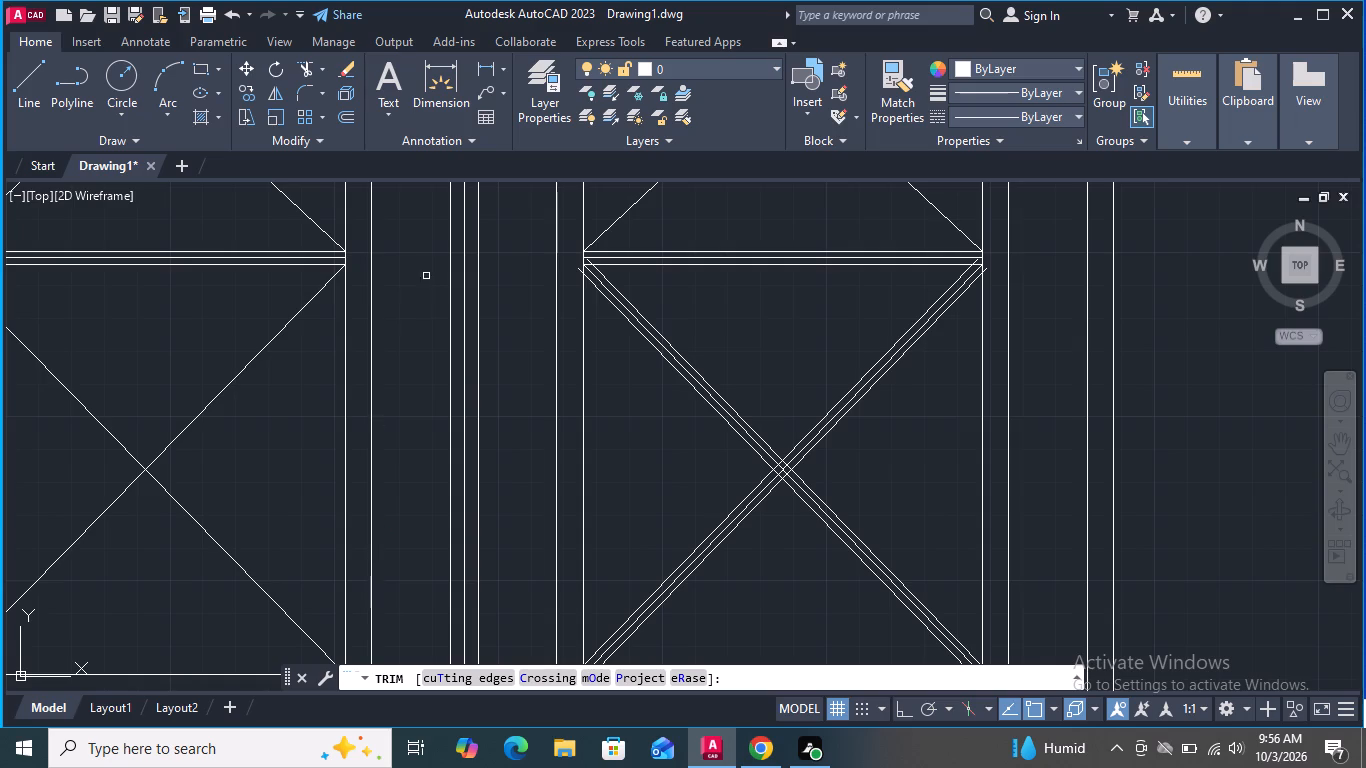
scroll(551, 245, "up", 2)
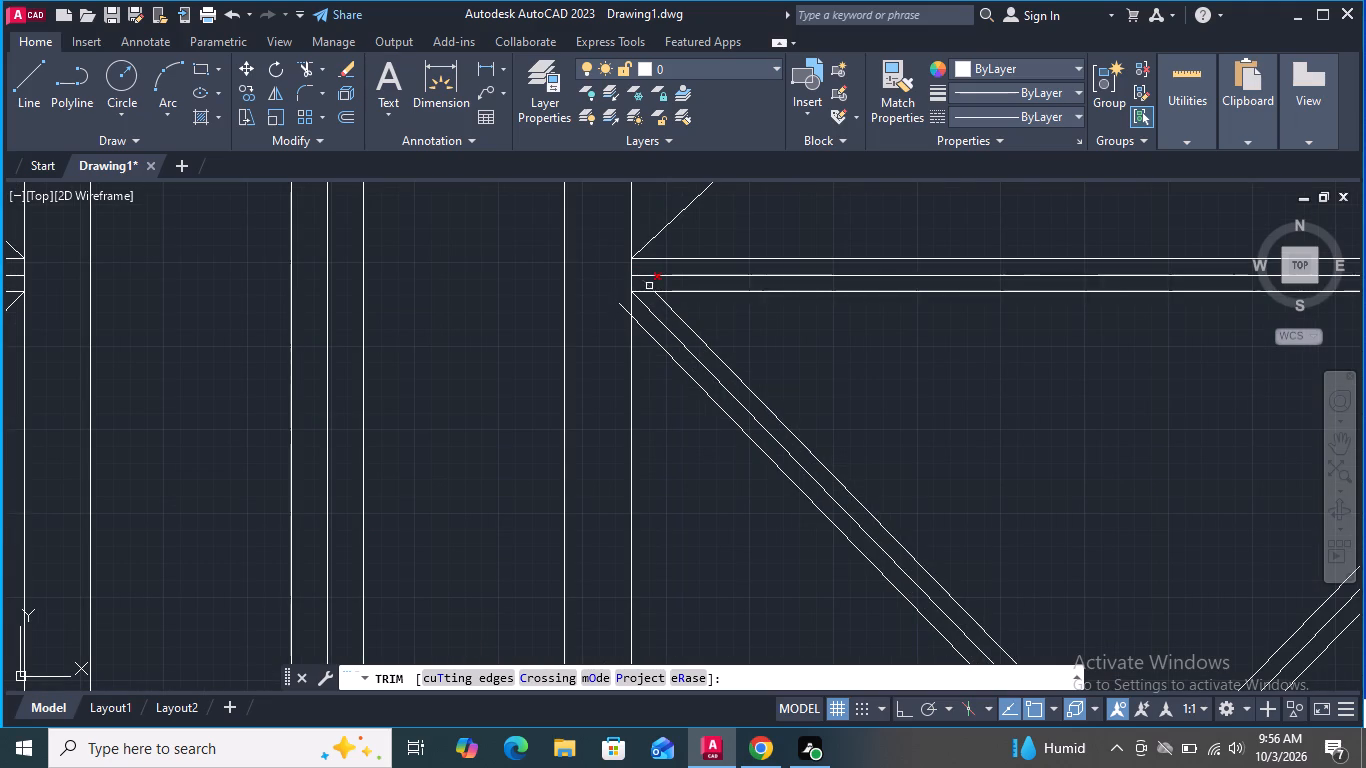
left_click(649, 286)
left_click(623, 312)
scroll(581, 321, "down", 1)
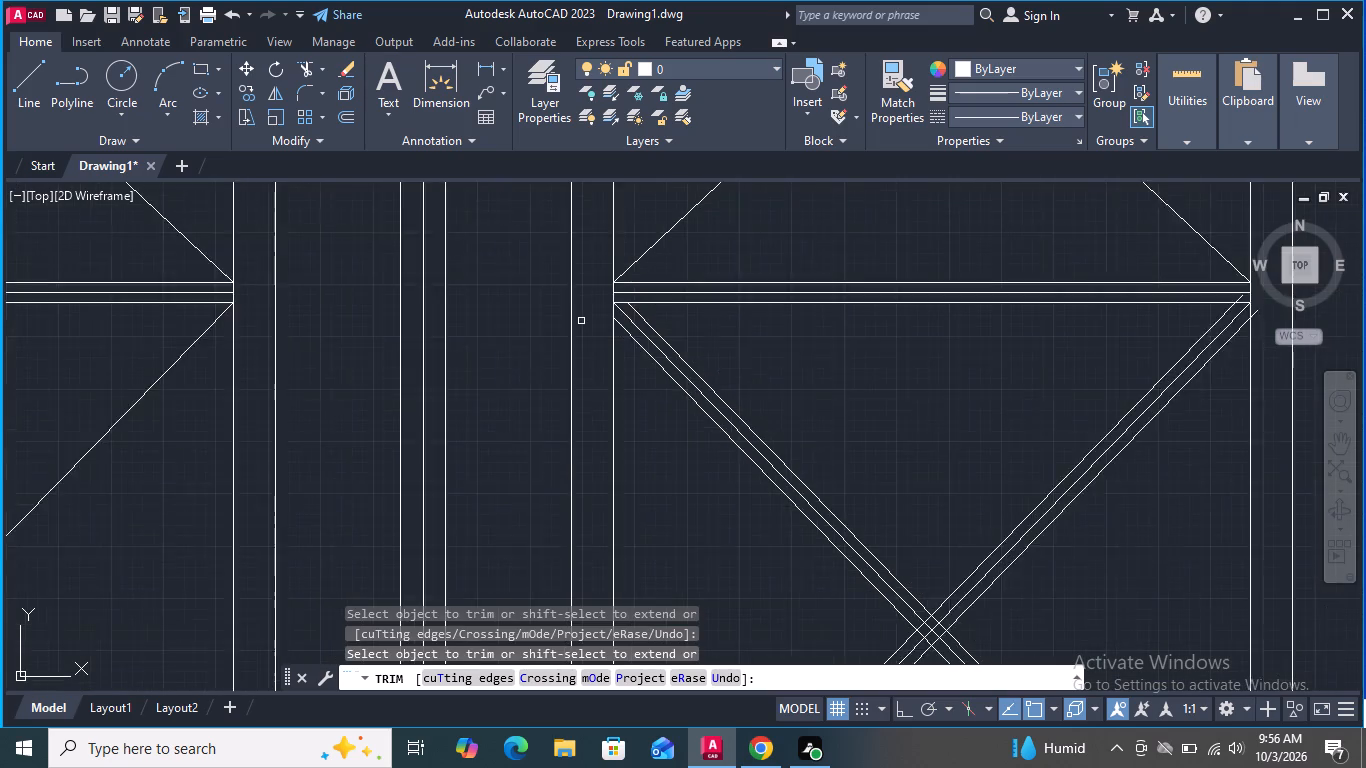
scroll(581, 321, "down", 1)
scroll(619, 322, "up", 3)
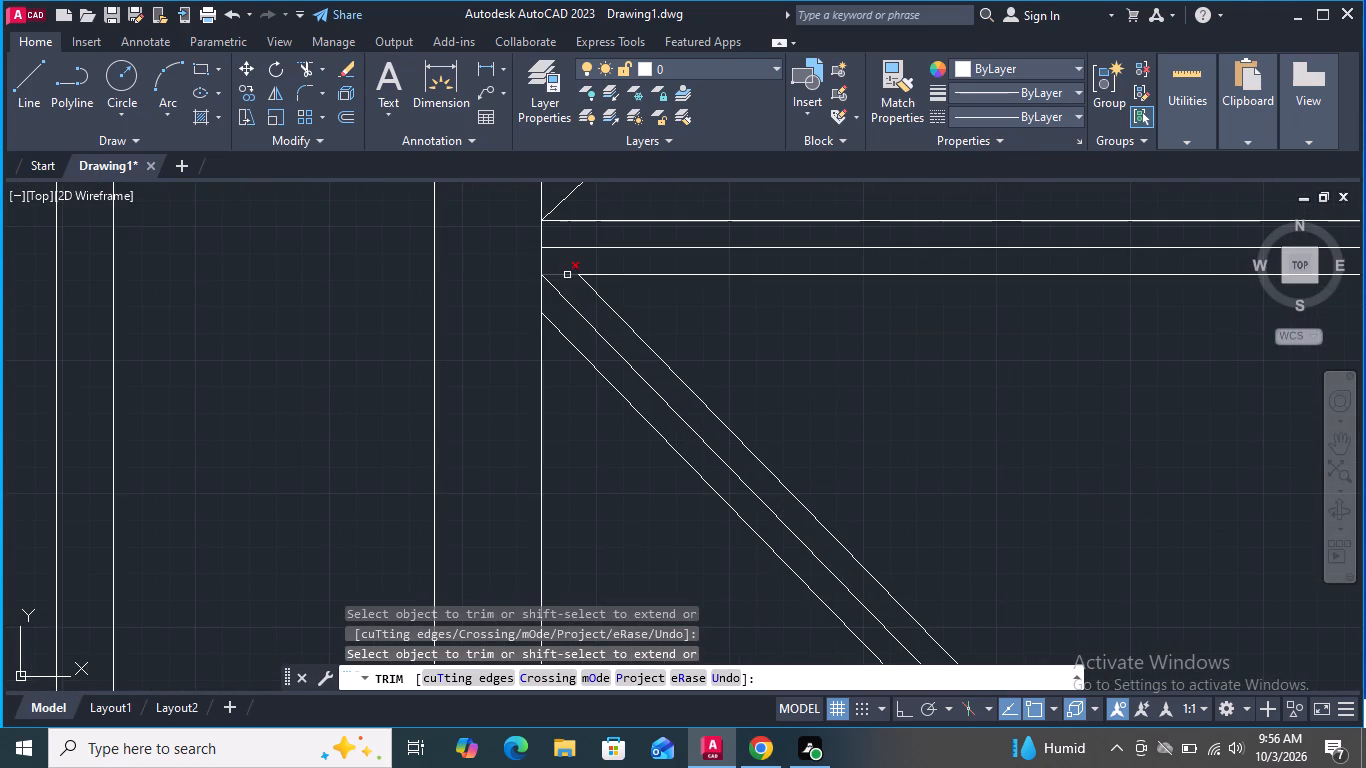
left_click(566, 274)
left_click(543, 309)
left_click(539, 264)
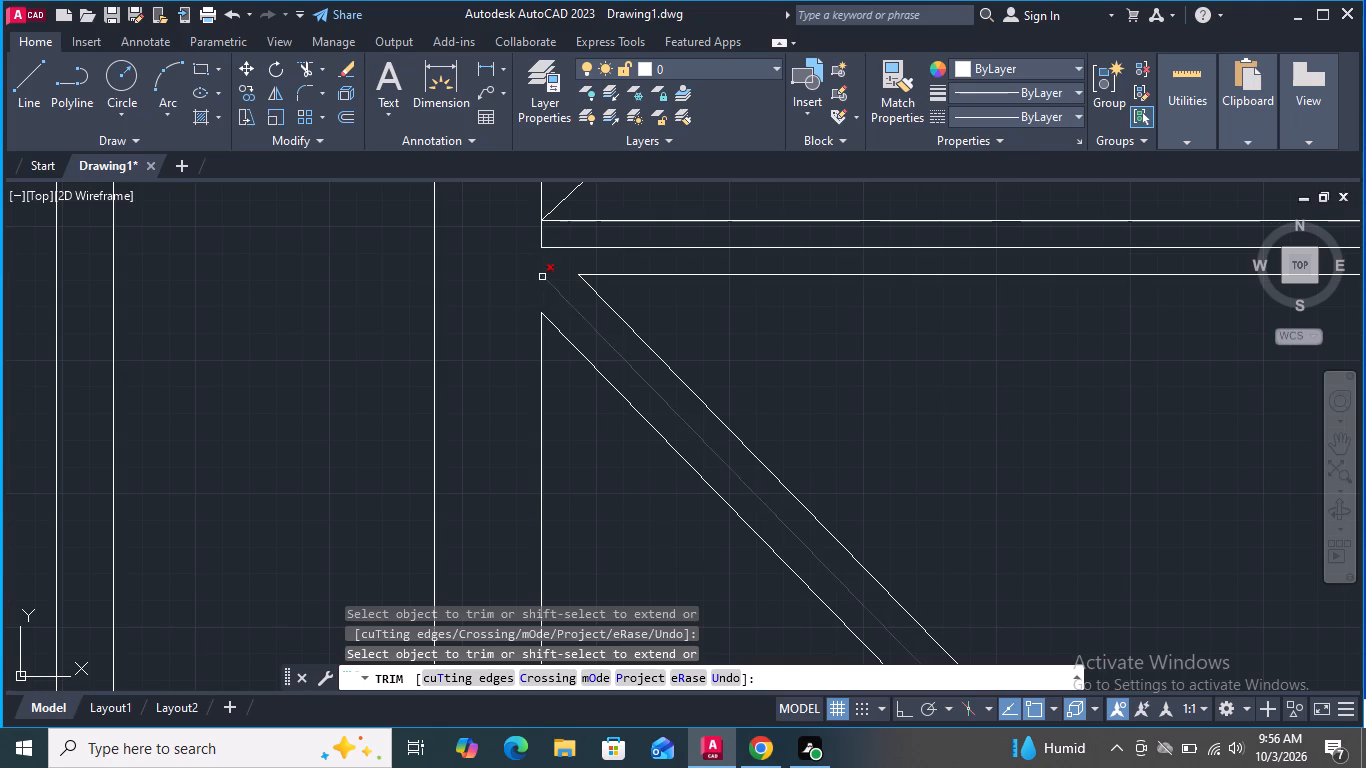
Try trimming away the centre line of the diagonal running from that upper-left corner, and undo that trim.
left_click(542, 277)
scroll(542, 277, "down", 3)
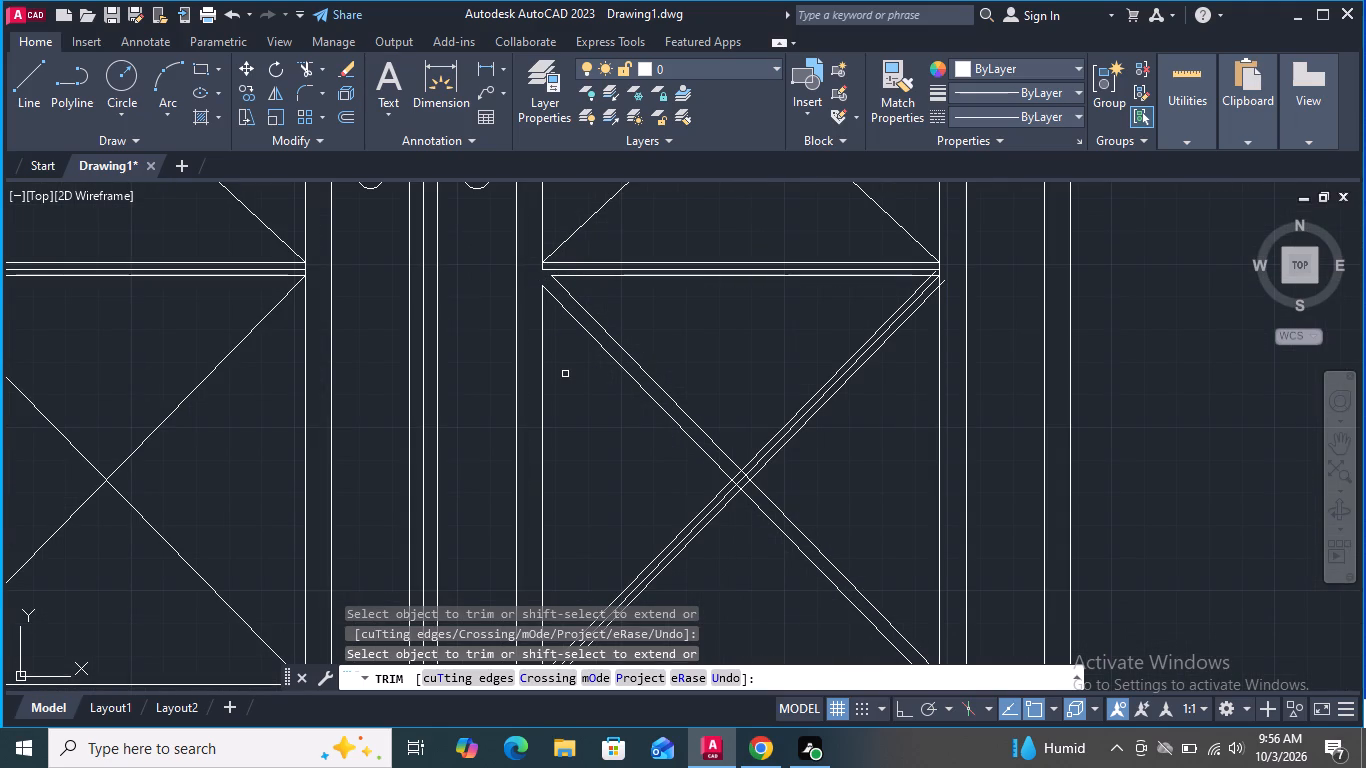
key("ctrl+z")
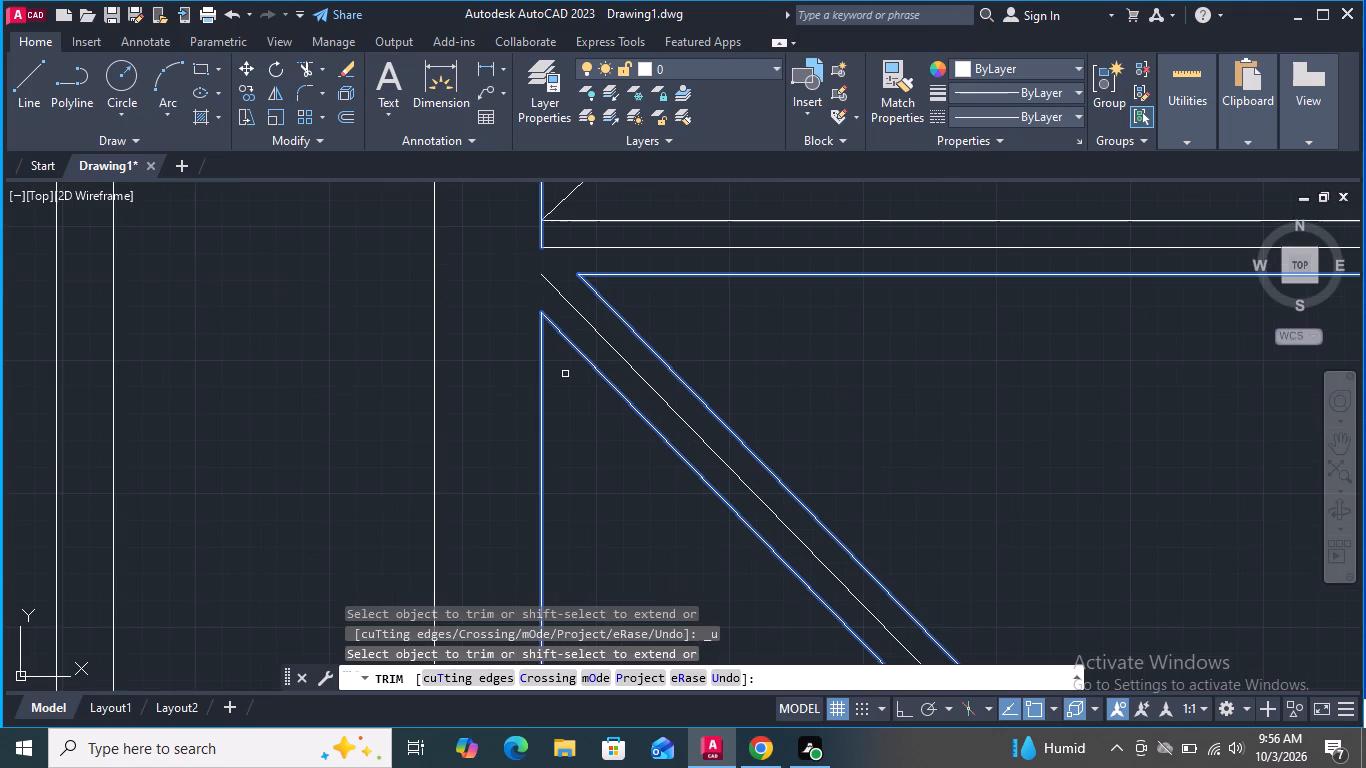
Trim the two offset diagonal ends that overrun the bottom pane's upper-right corner.
scroll(565, 374, "down", 2)
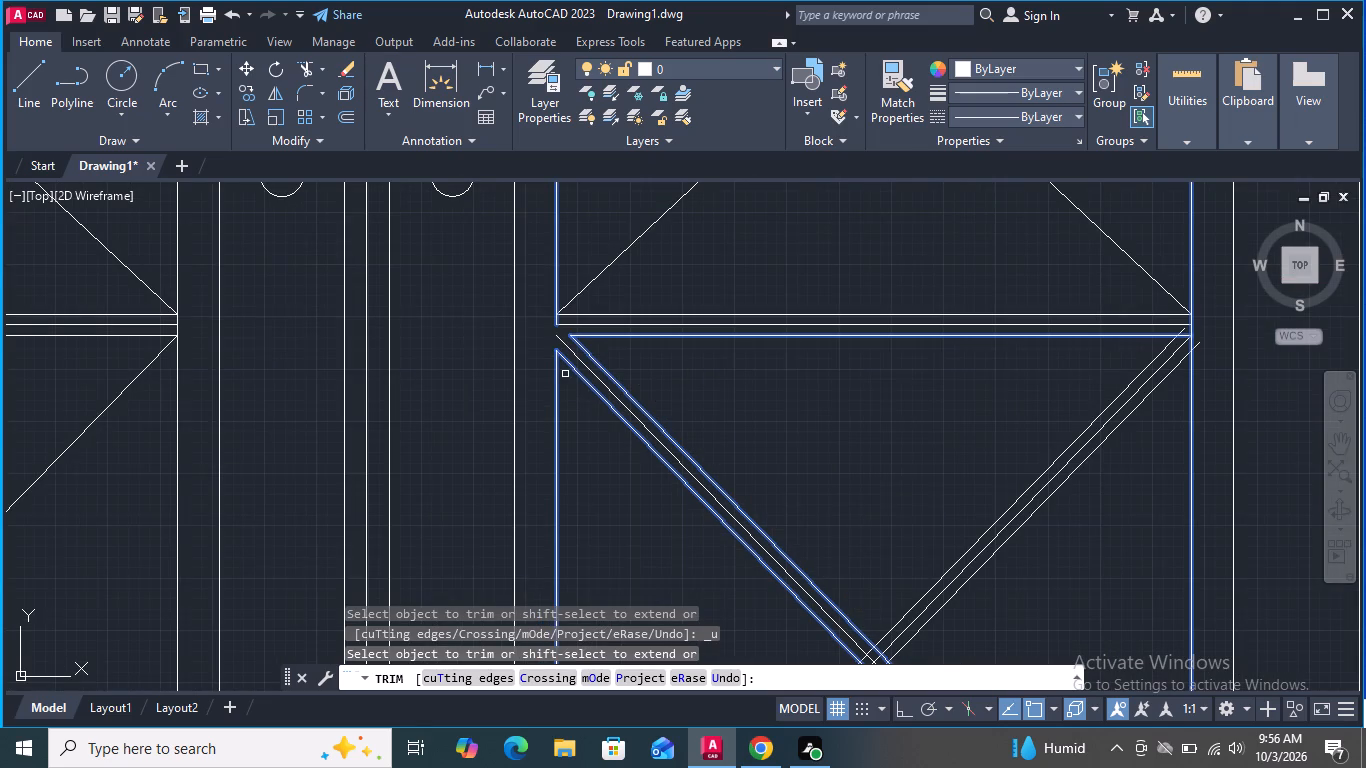
scroll(565, 374, "down", 1)
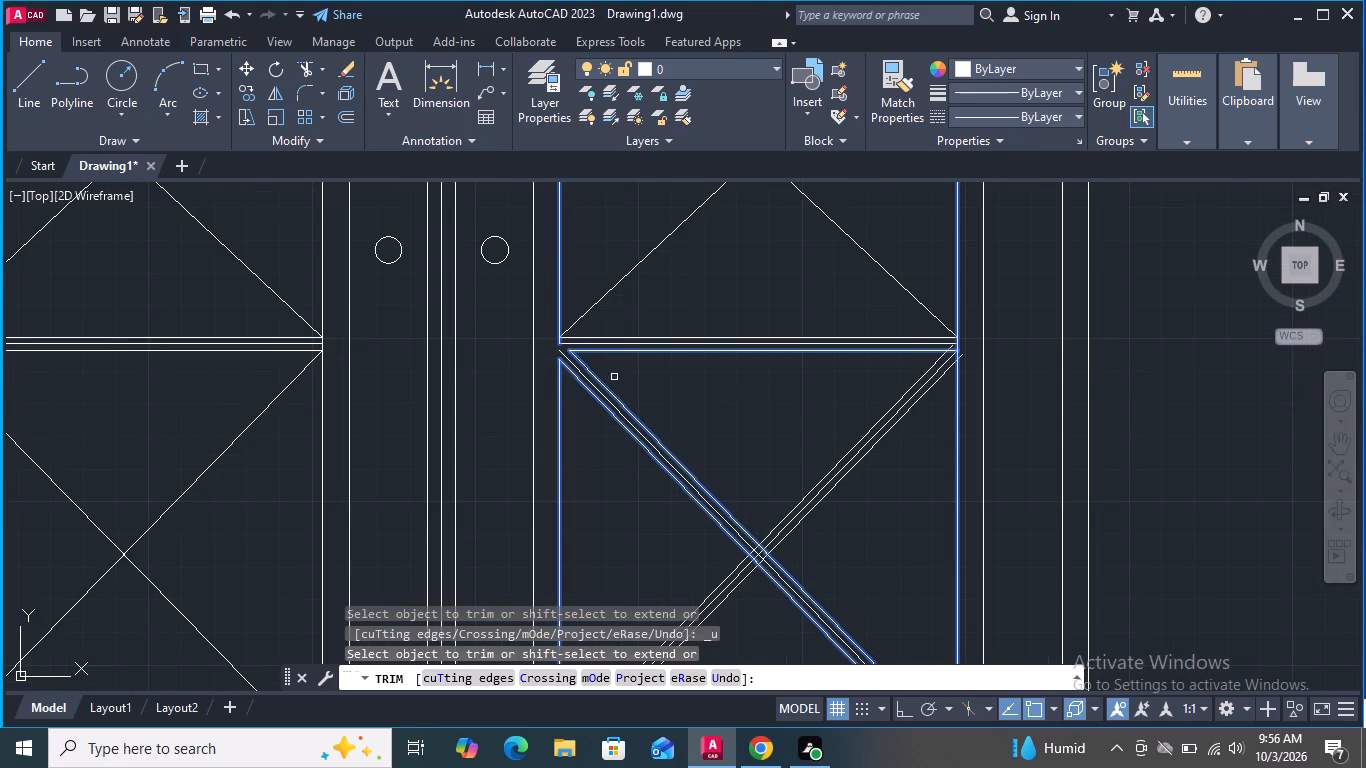
scroll(951, 330, "up", 3)
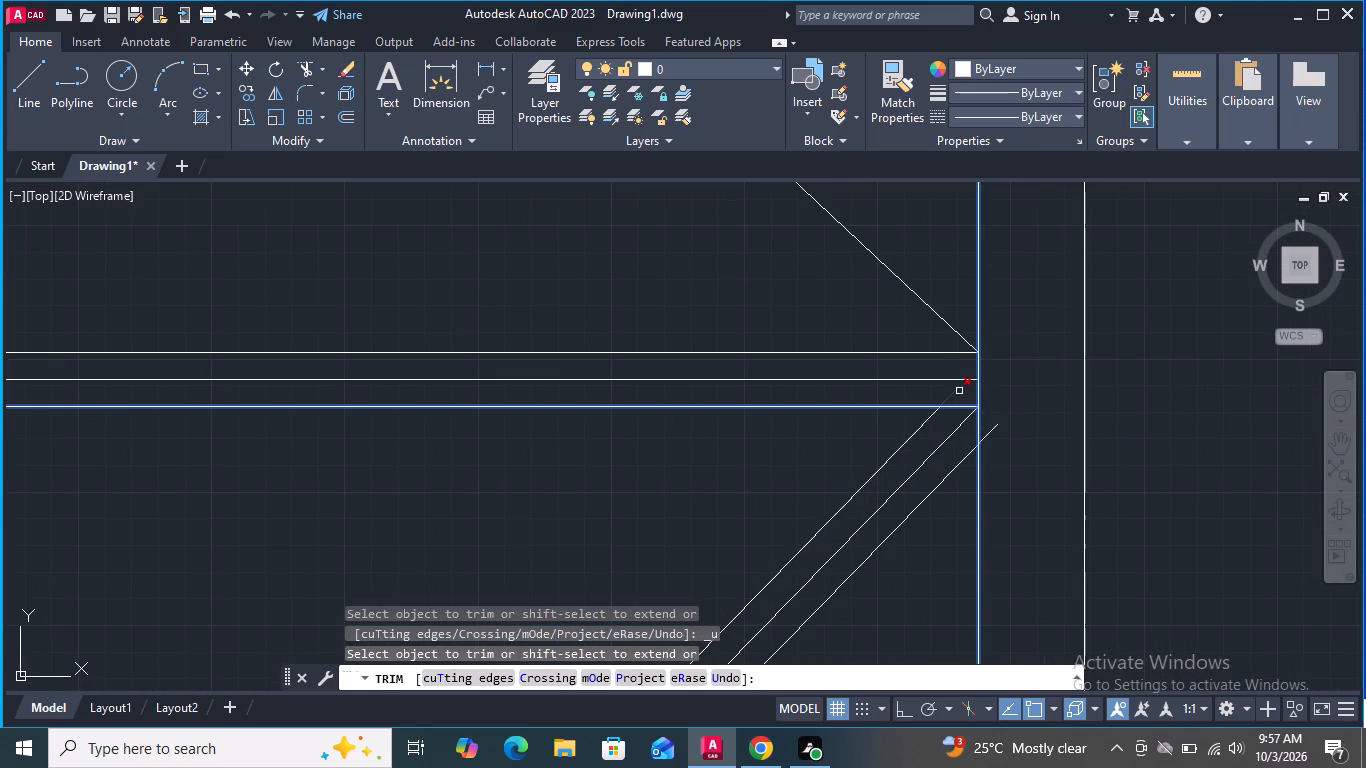
left_click(959, 391)
left_click(999, 429)
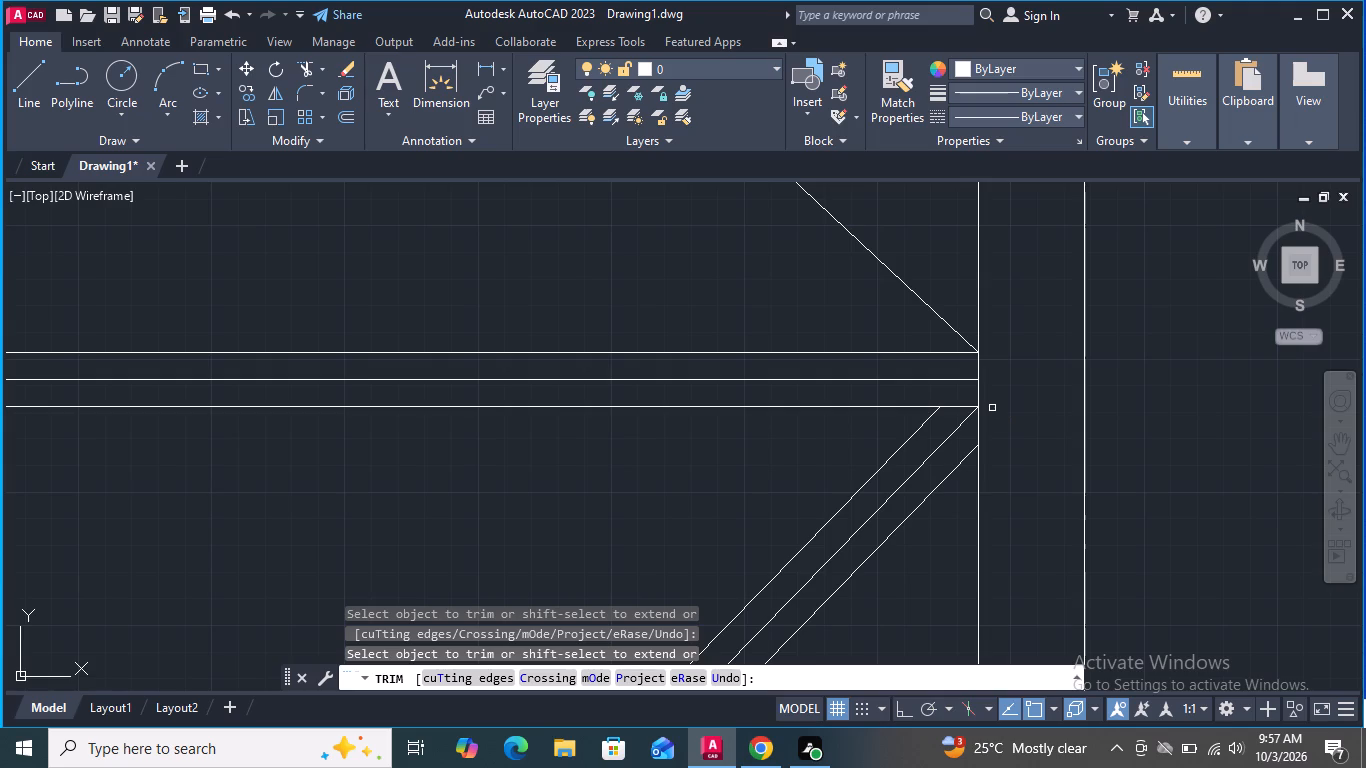
Trim the overhanging offset diagonal ends and the frame segments between them at the bottom pane's lower-right corner.
scroll(992, 407, "down", 4)
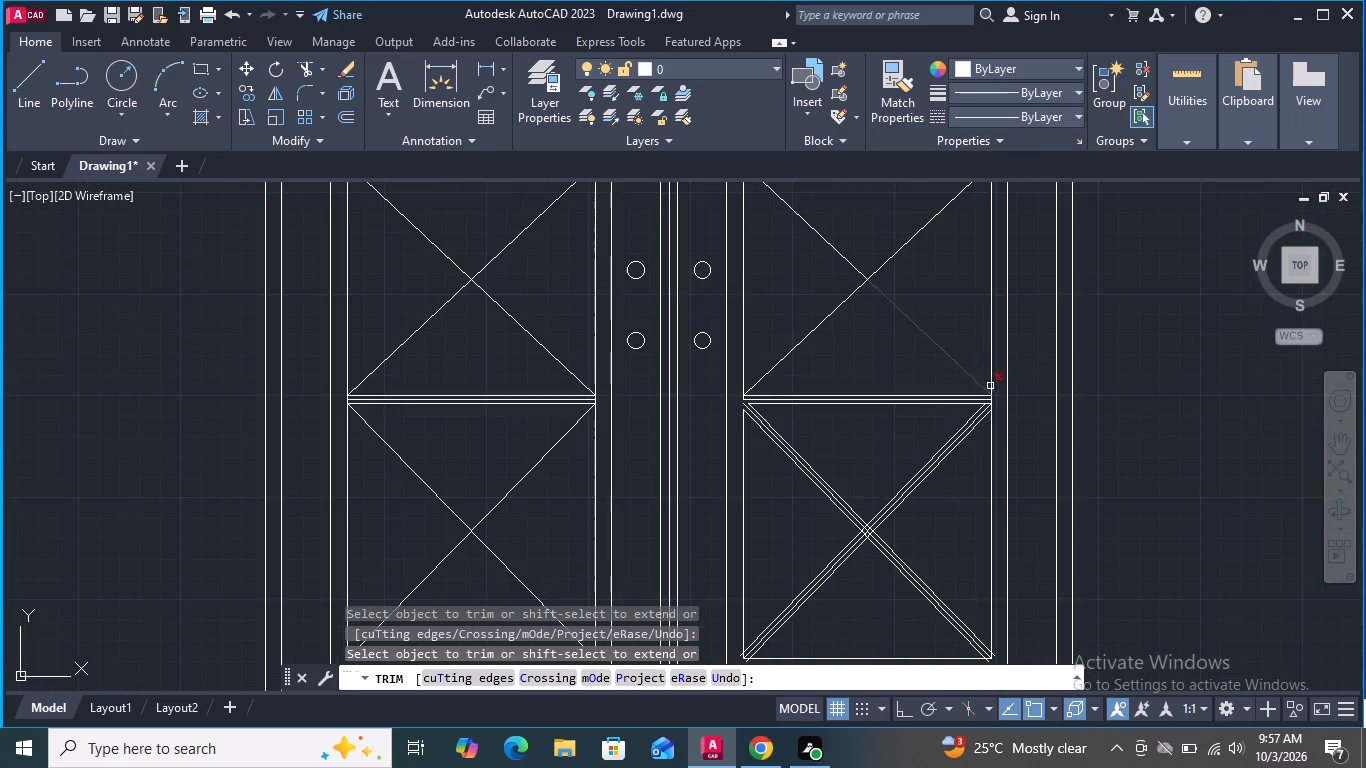
scroll(980, 365, "down", 2)
scroll(968, 456, "up", 4)
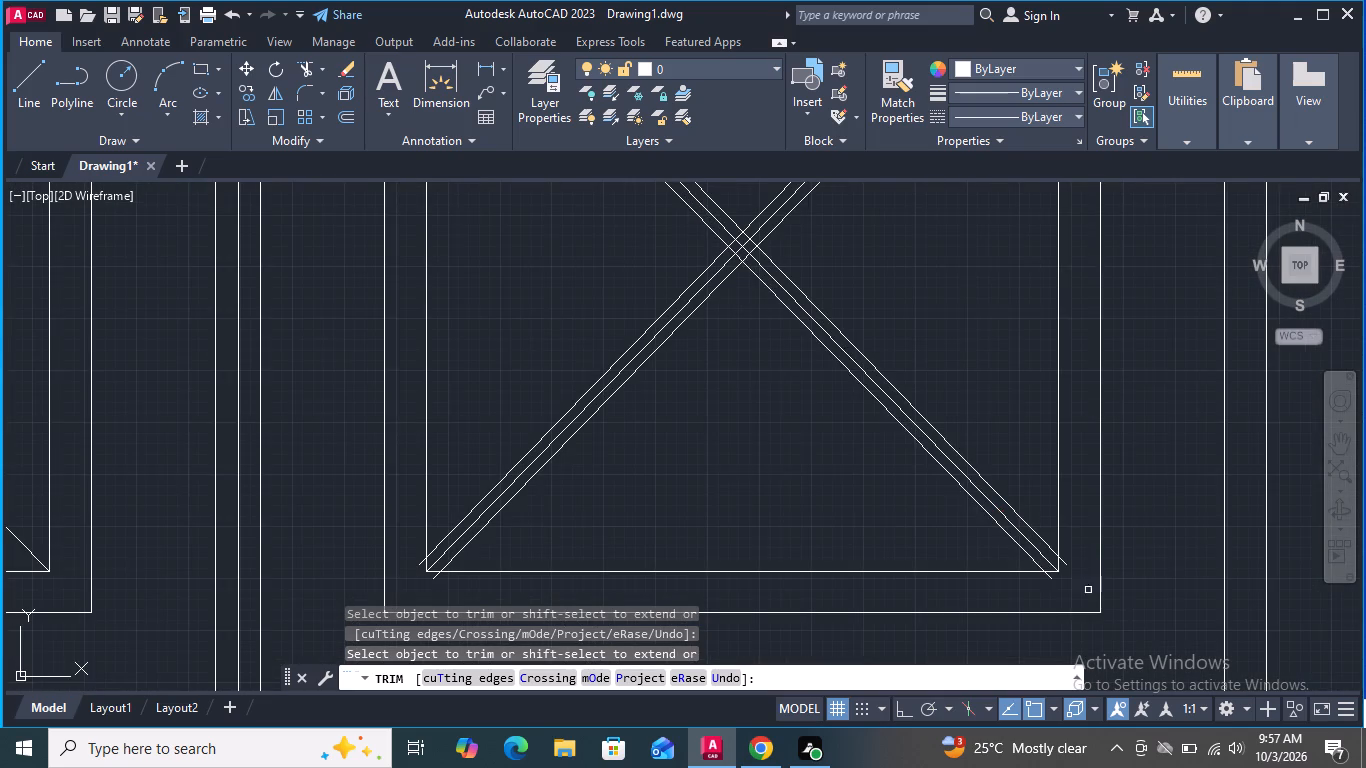
scroll(1081, 600, "up", 3)
left_click(961, 507)
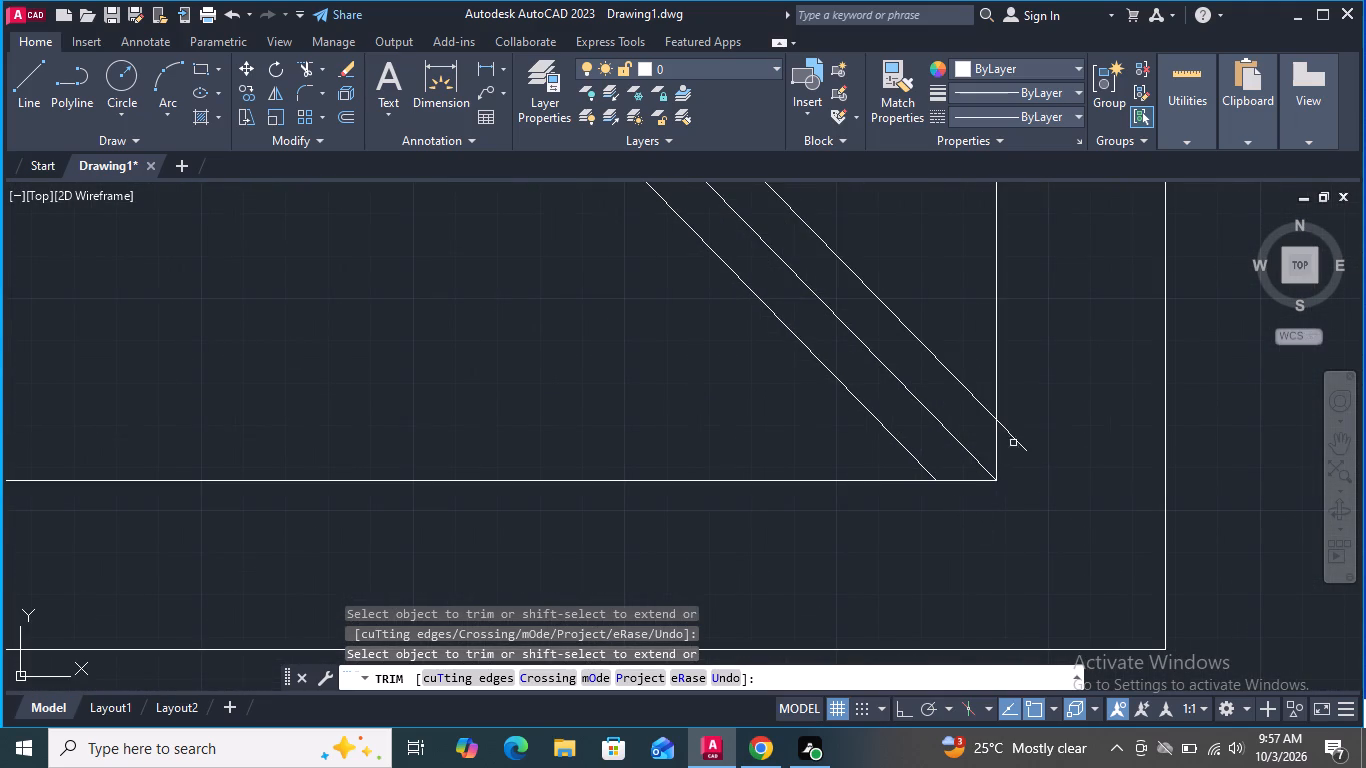
left_click(1017, 439)
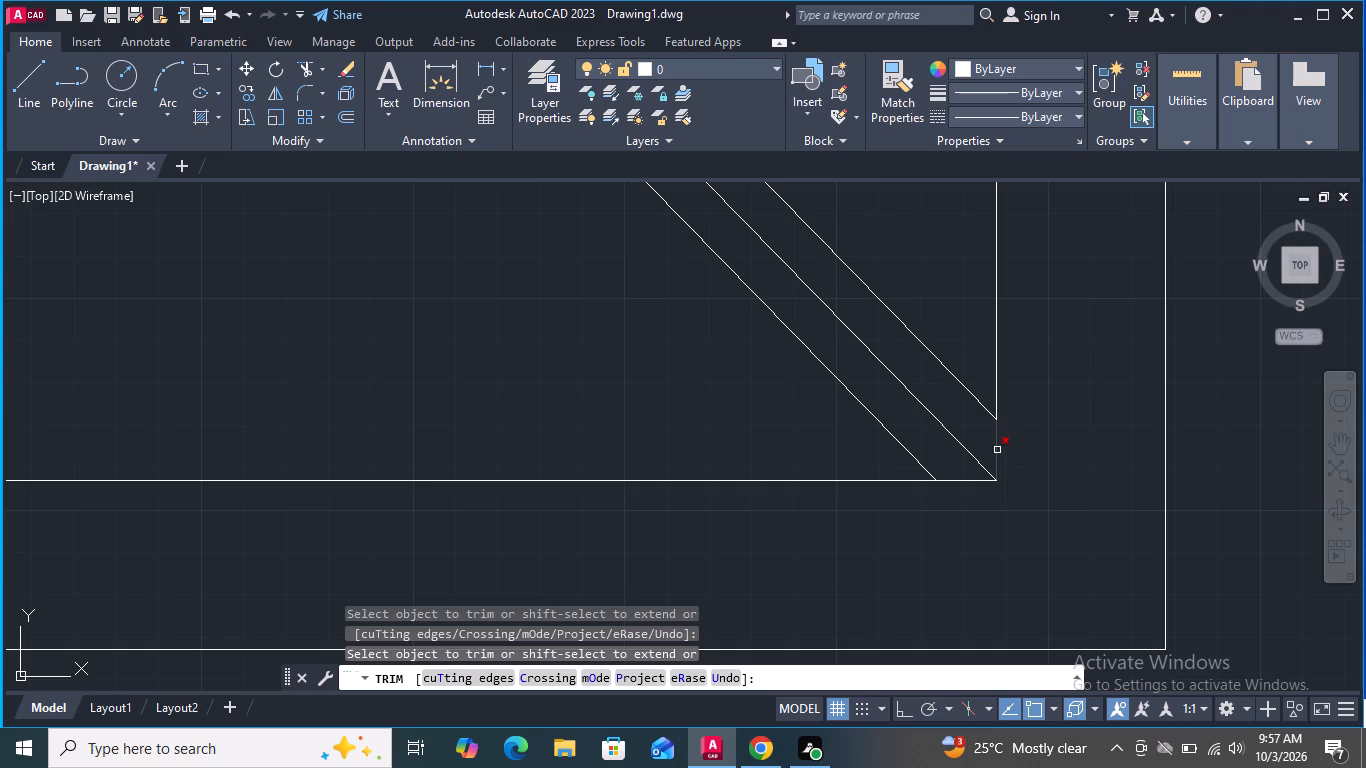
left_click(997, 450)
left_click(968, 484)
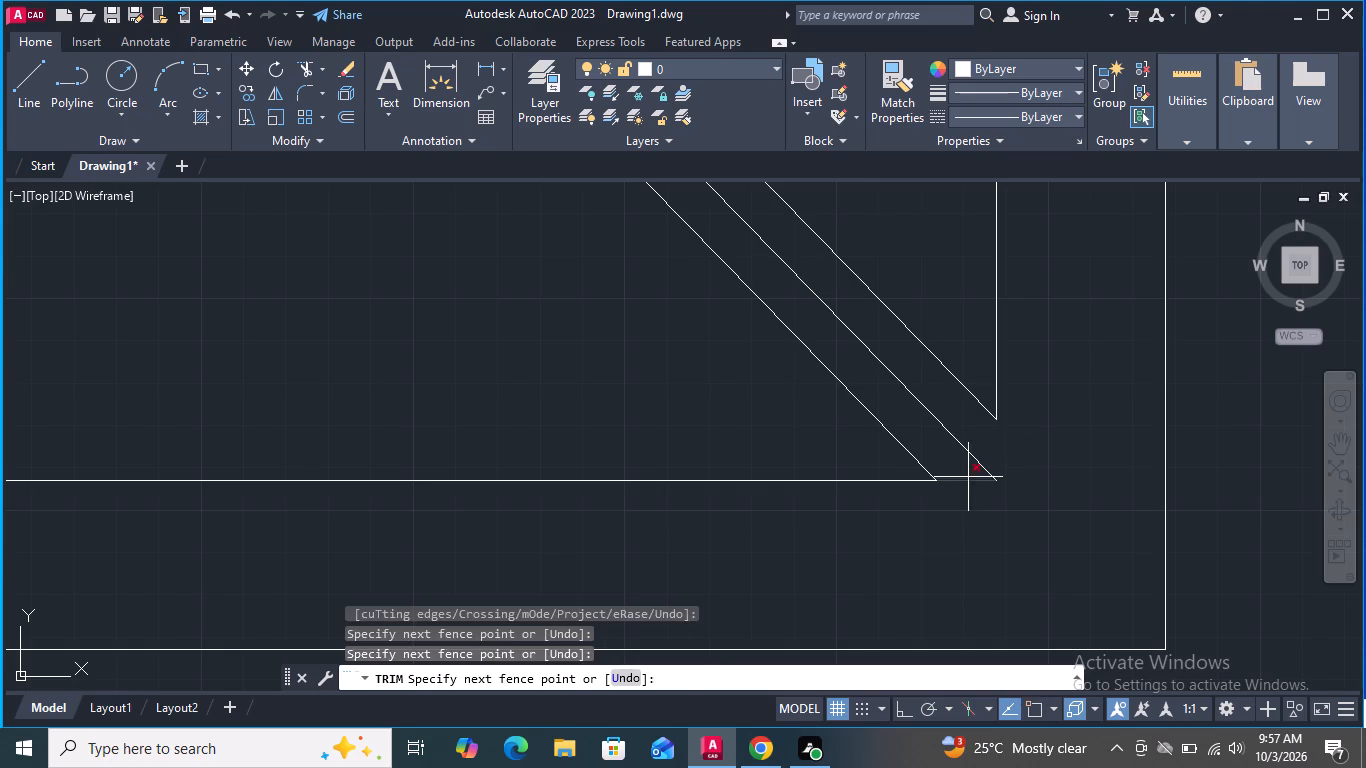
left_click(968, 477)
Trim the overhanging offset diagonal ends and the frame segments between them at the bottom pane's lower-left corner.
scroll(1010, 473, "down", 2)
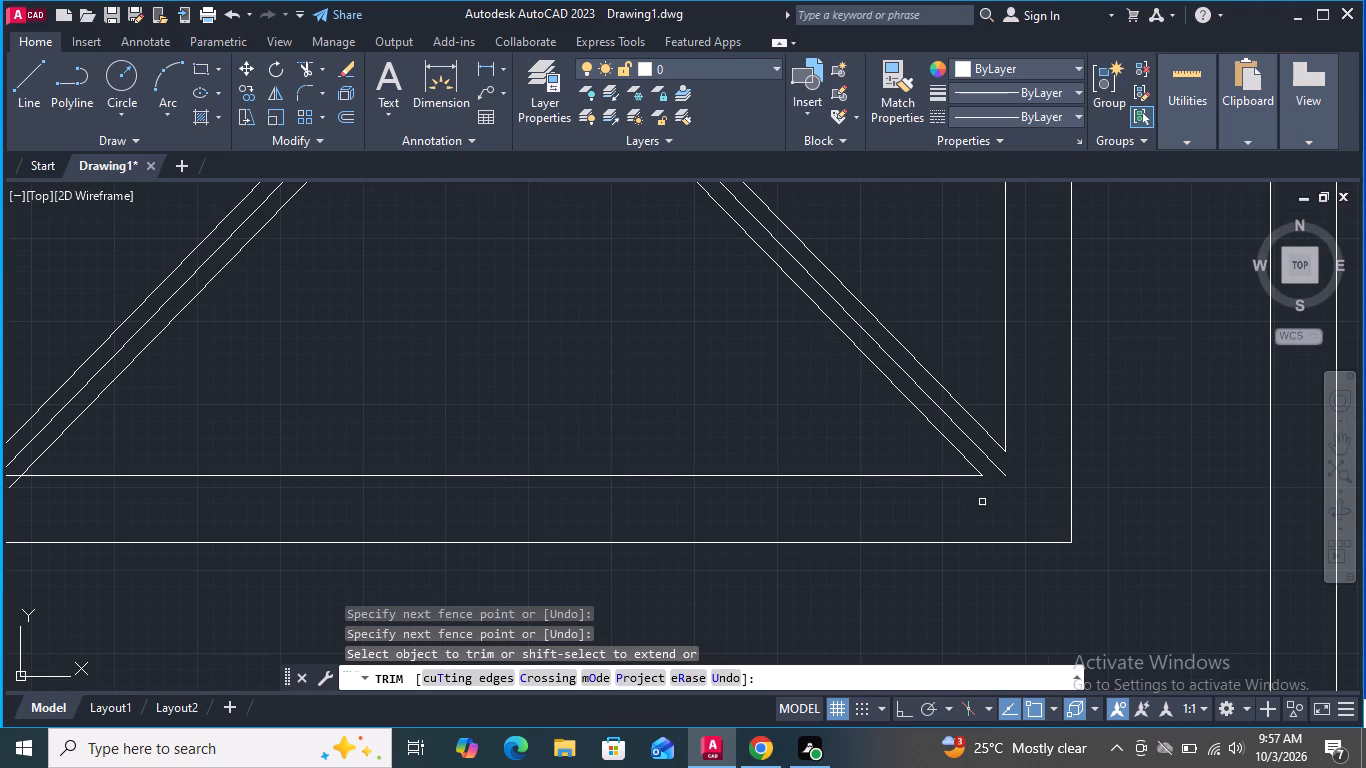
scroll(1023, 482, "down", 3)
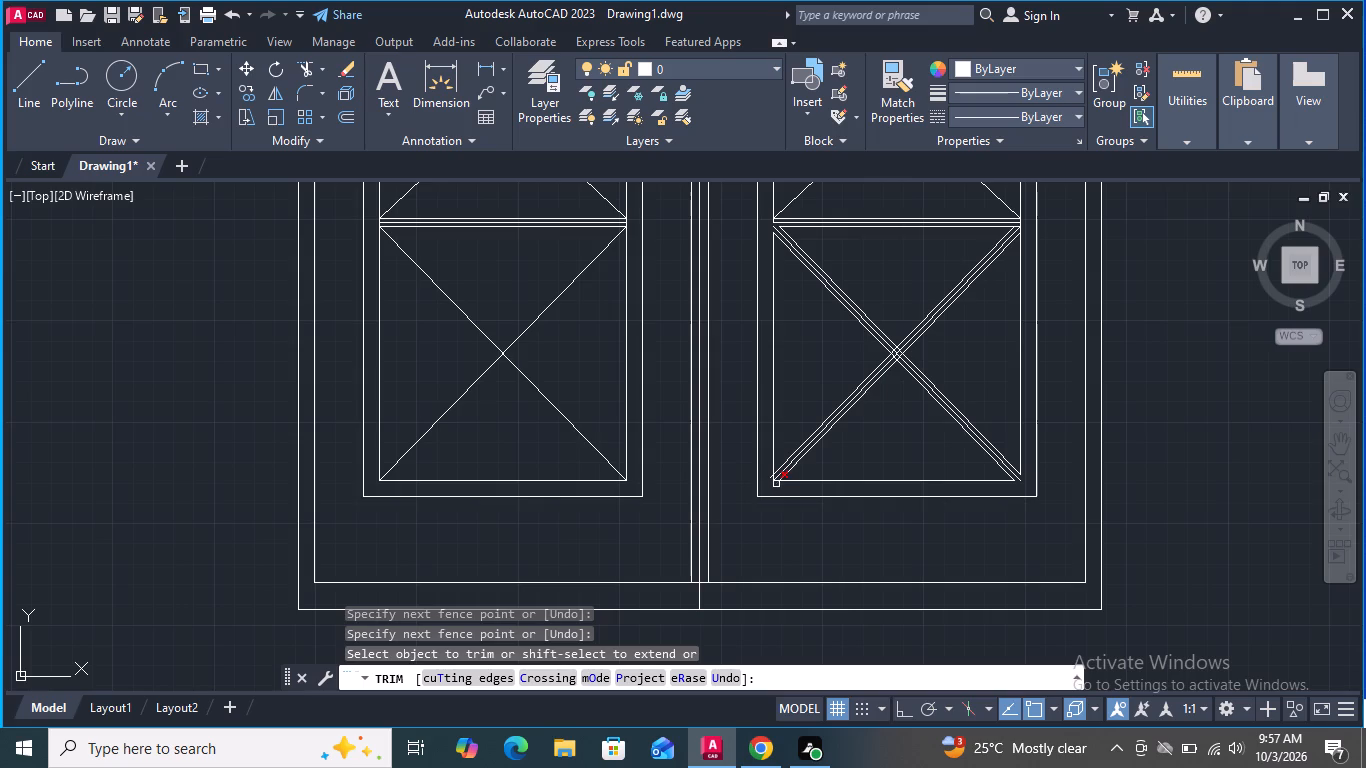
scroll(773, 482, "up", 5)
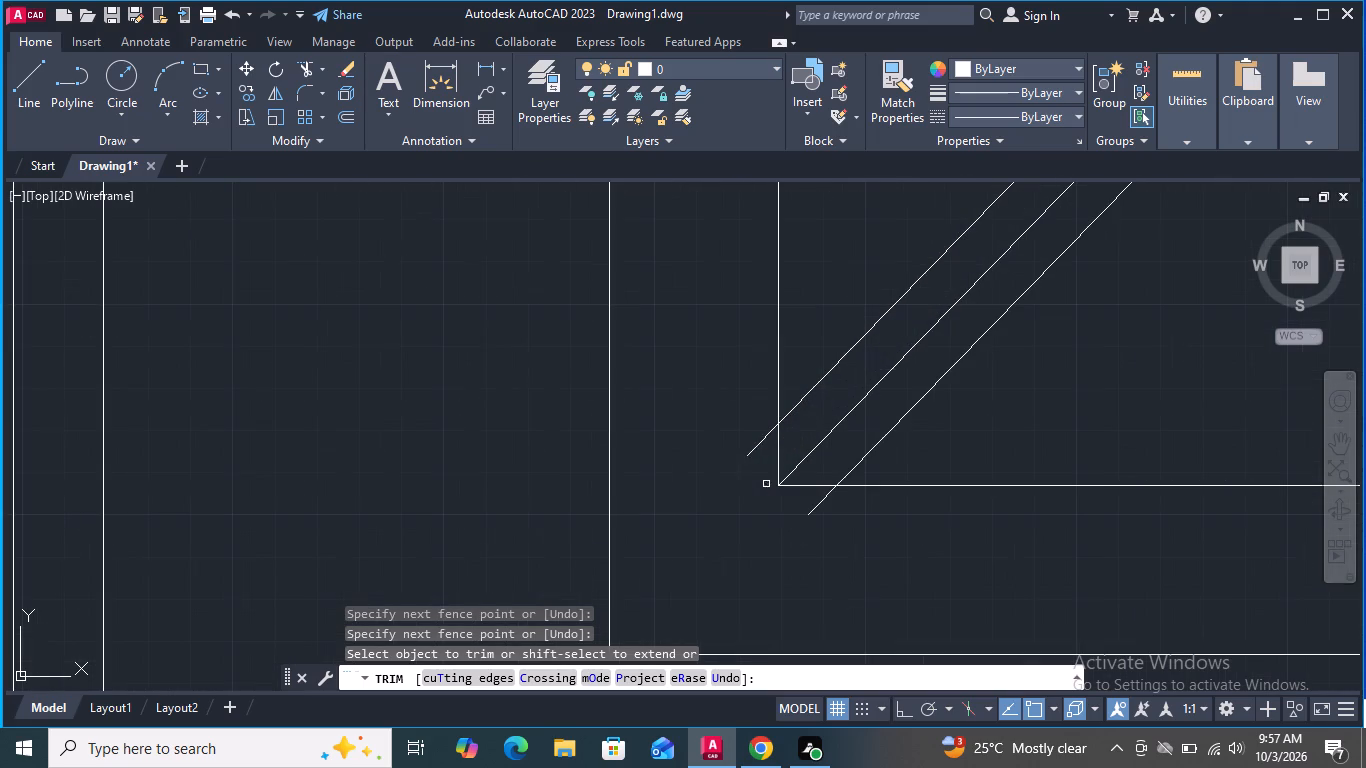
left_click(750, 449)
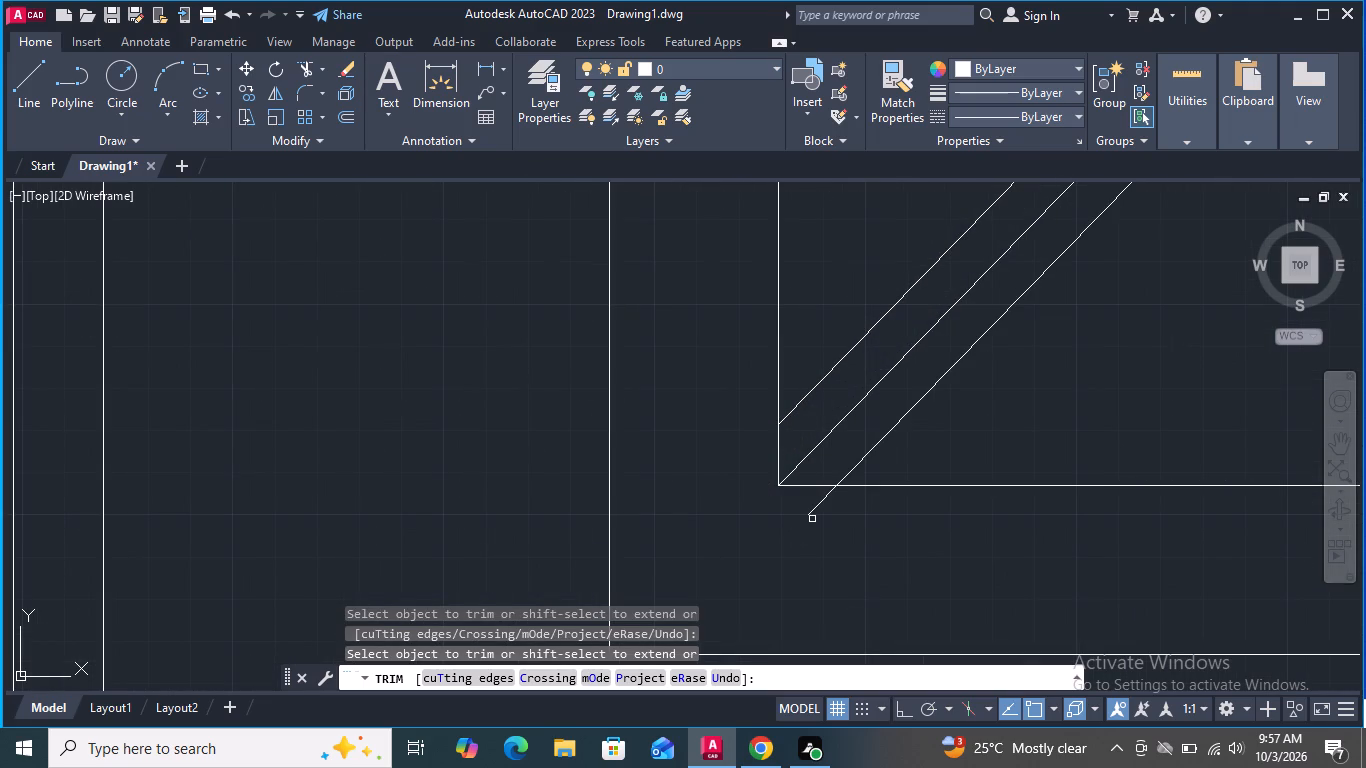
left_click(809, 515)
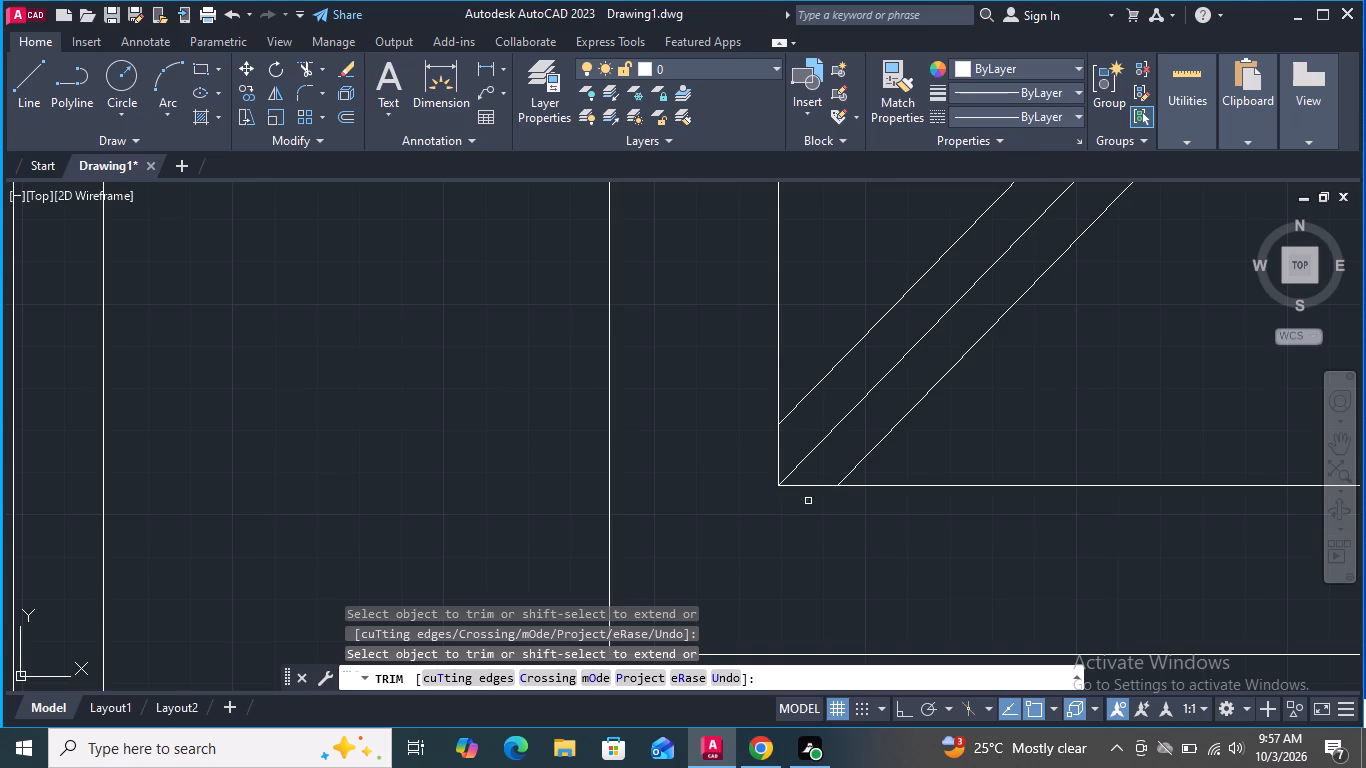
left_click(808, 485)
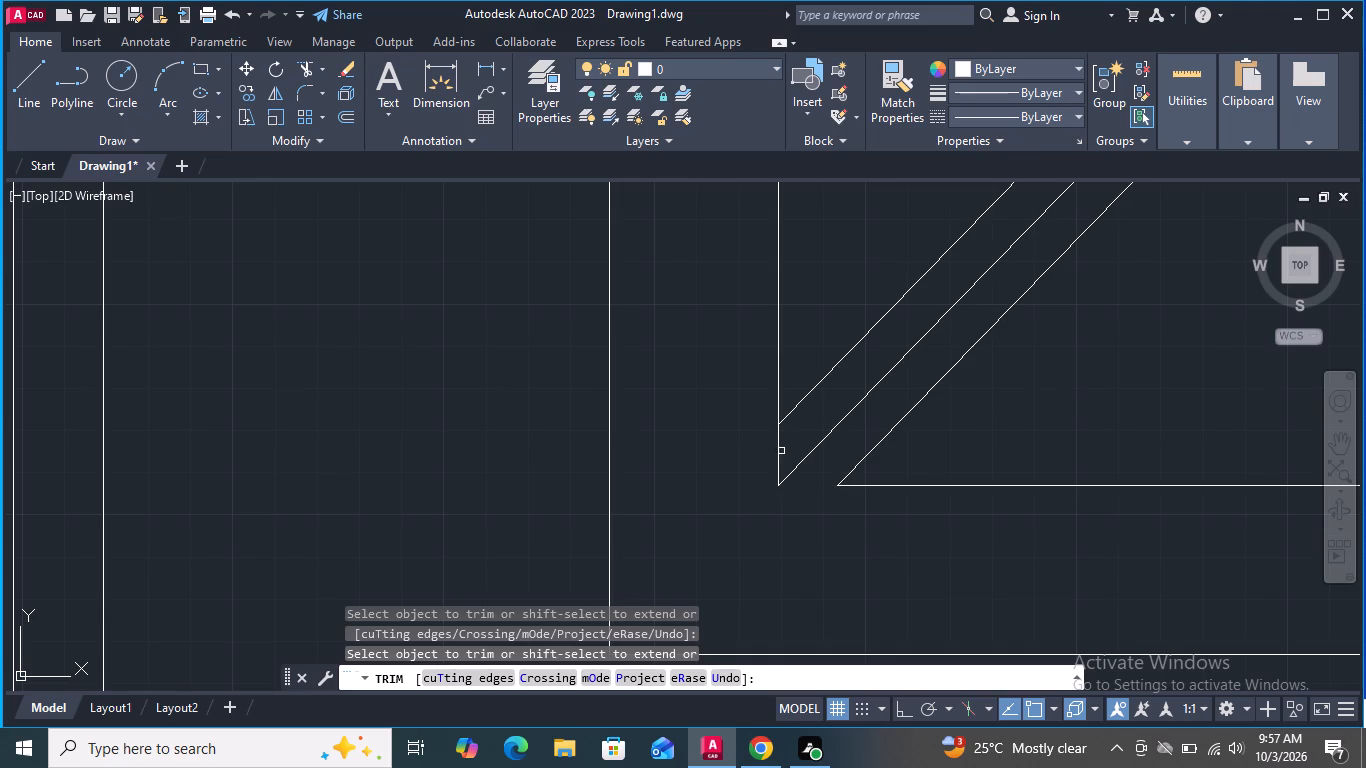
left_click(779, 450)
Trim the horizontal bar segment and the frame segments enclosed by the diagonal bar's end at the bottom pane's upper-right corner.
scroll(750, 508, "down", 4)
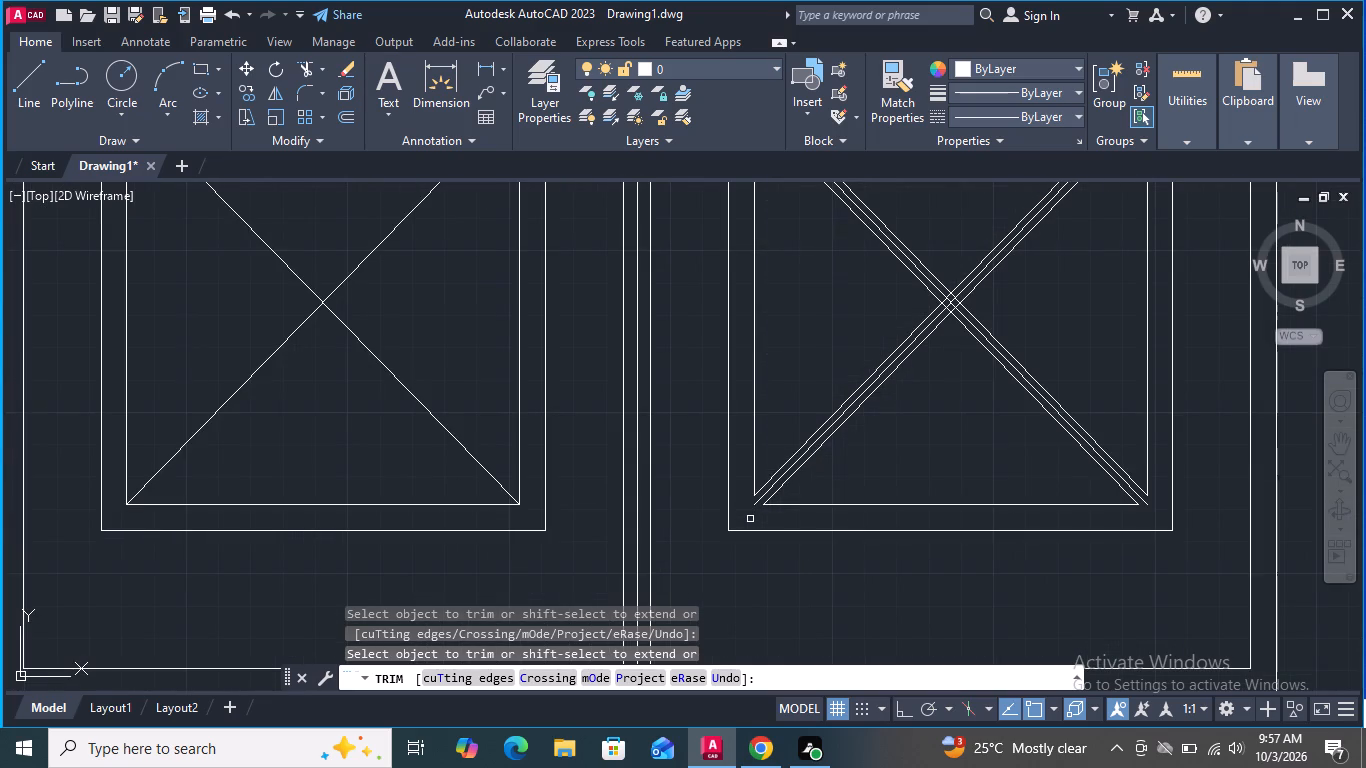
scroll(750, 514, "down", 2)
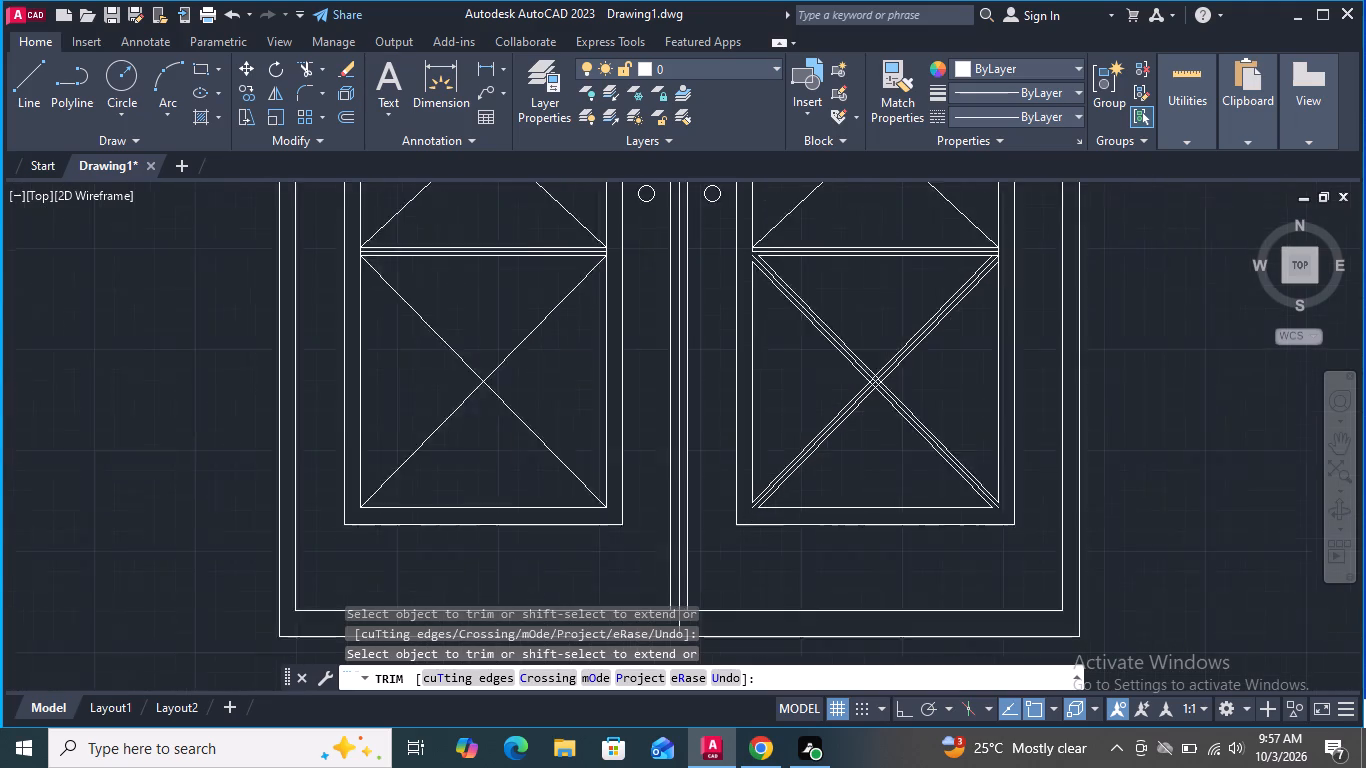
scroll(892, 344, "up", 5)
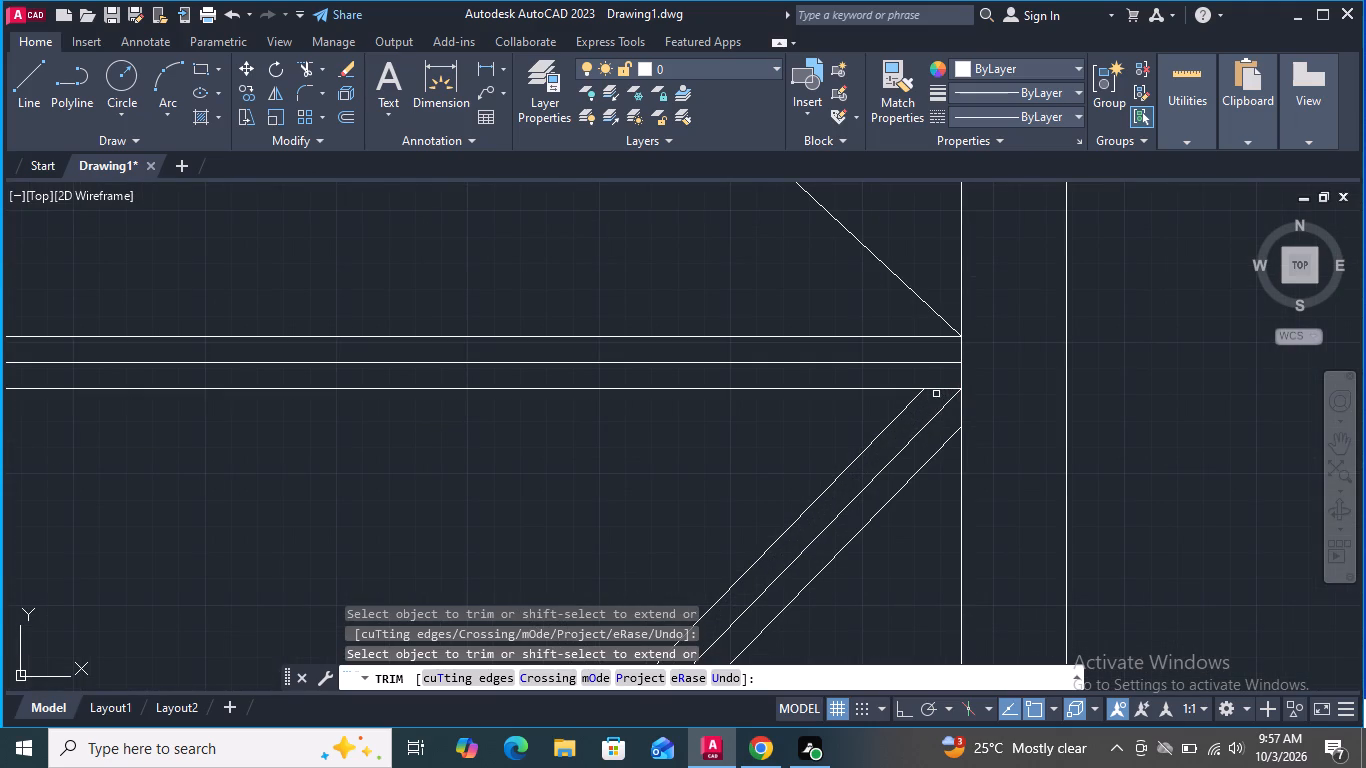
left_click(936, 390)
left_click(962, 412)
scroll(969, 403, "down", 2)
scroll(970, 396, "up", 3)
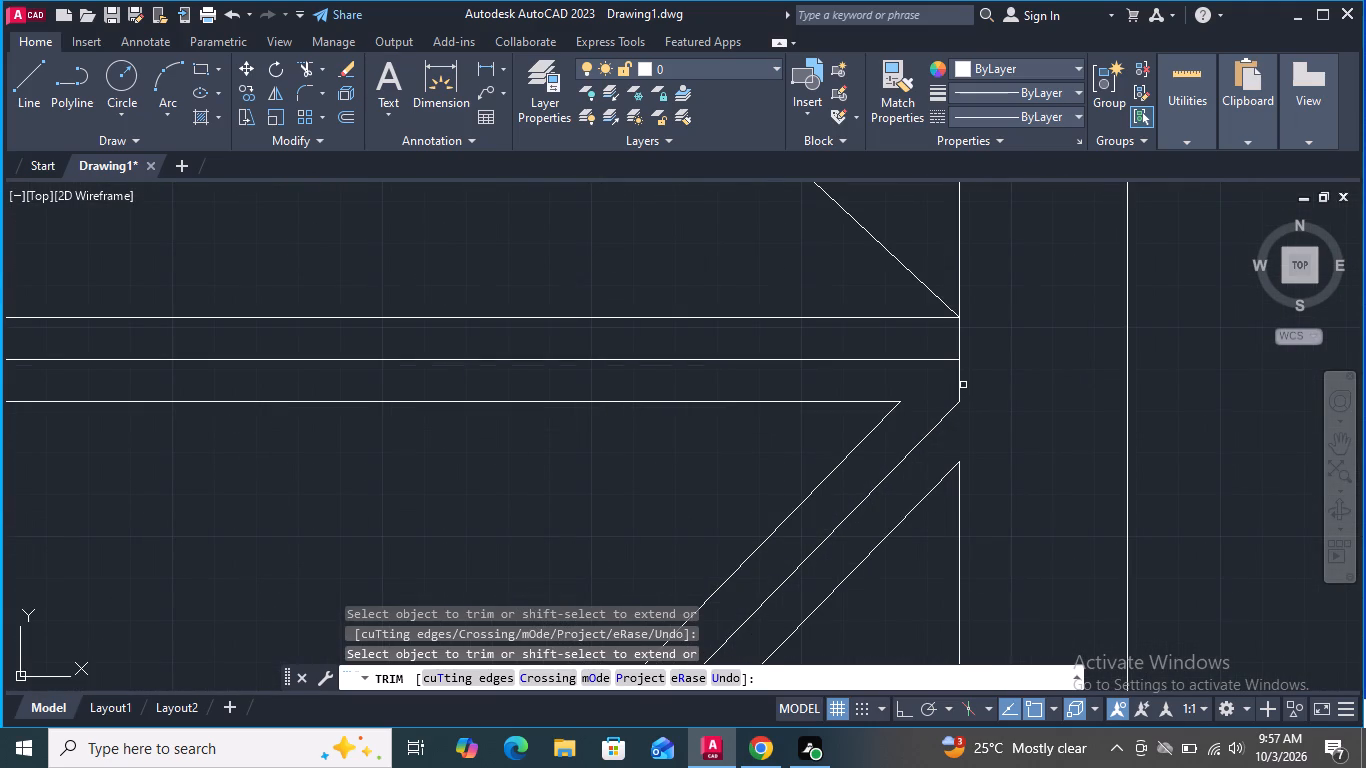
left_click(959, 384)
scroll(960, 390, "down", 4)
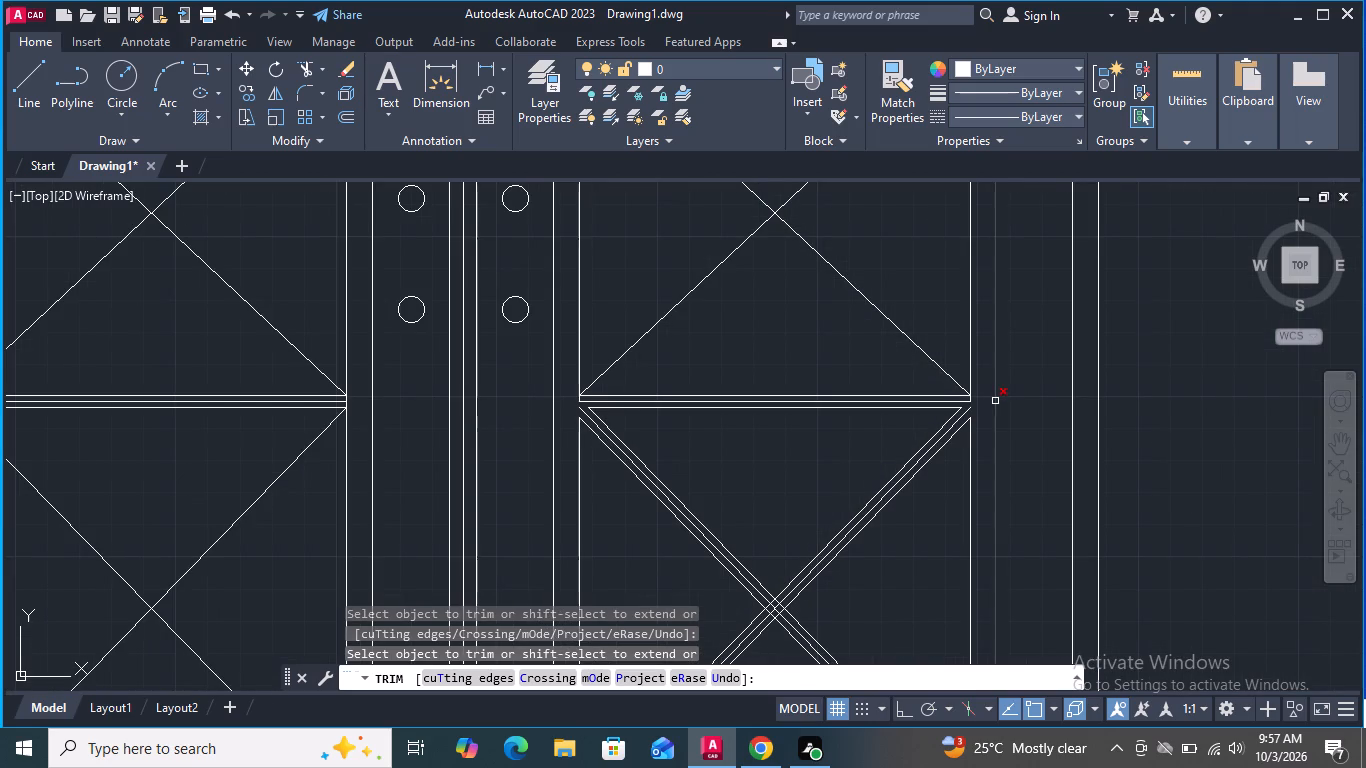
key("space")
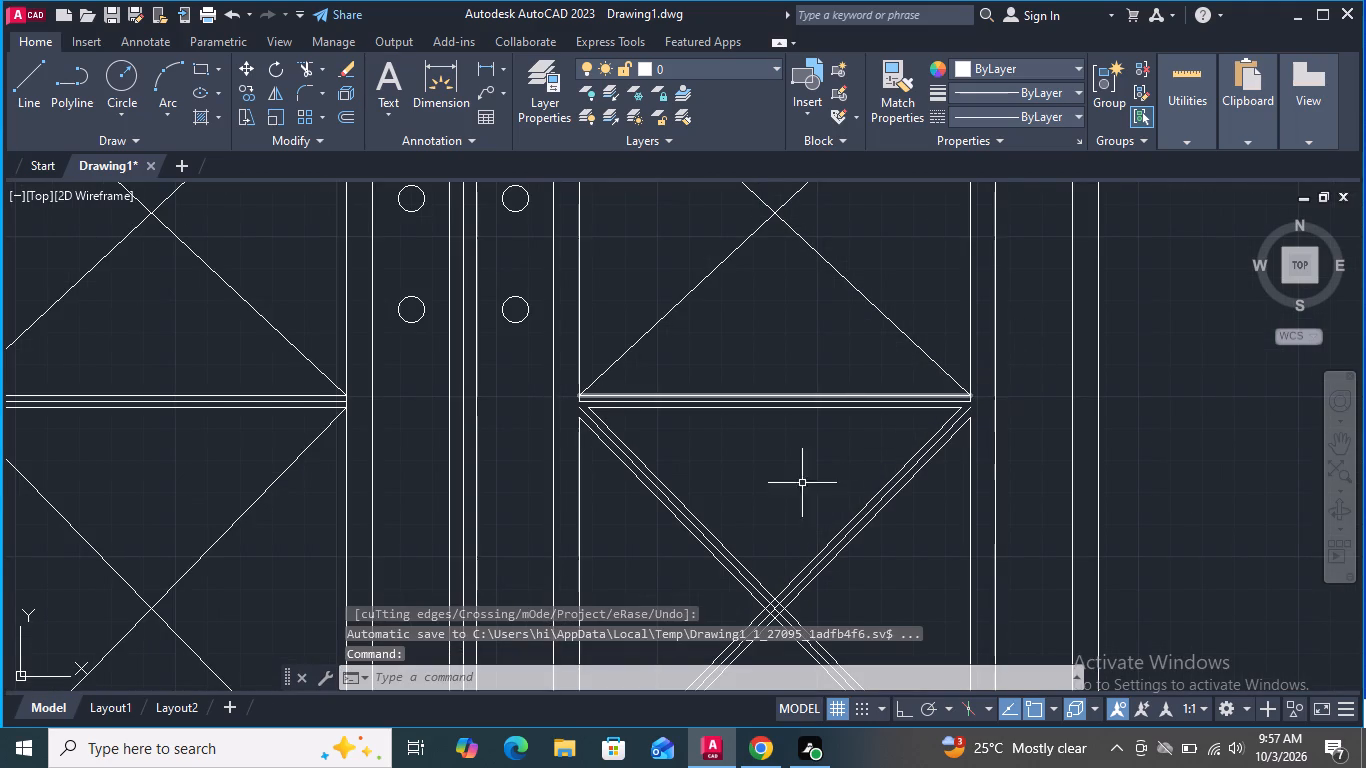
scroll(670, 265, "down", 2)
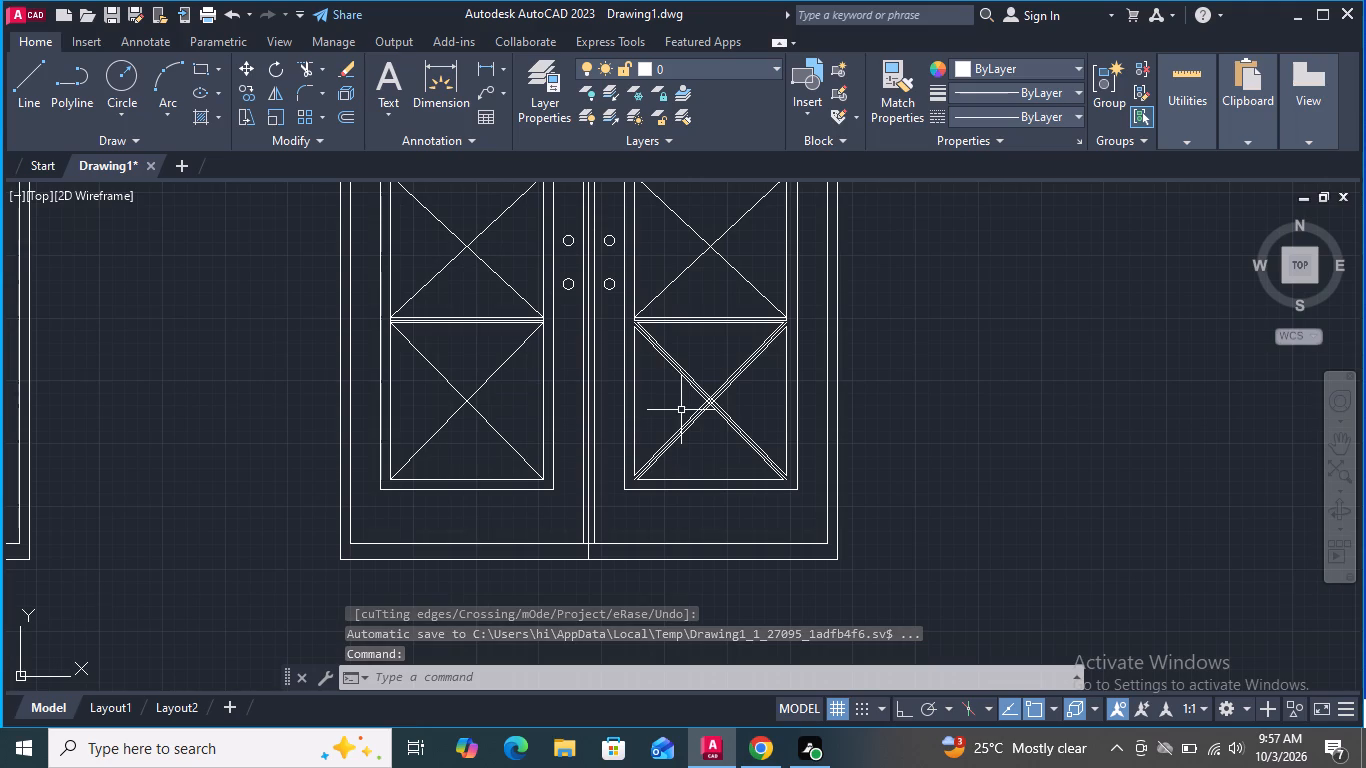
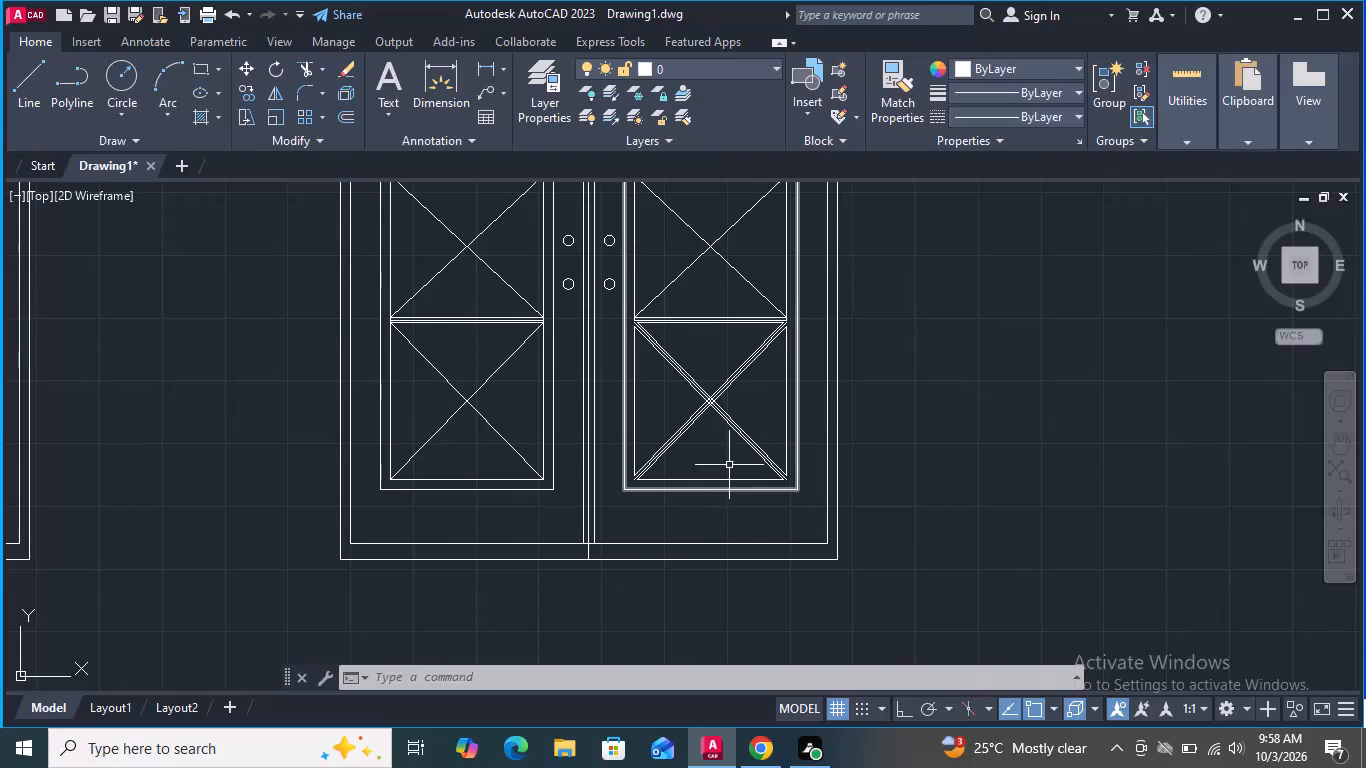
Copy the right door's bottom-pane frame lines and offset diagonals, excluding the centre diagonals, onto the left door's bottom pane, matching lower-right corners.
scroll(729, 428, "up", 1)
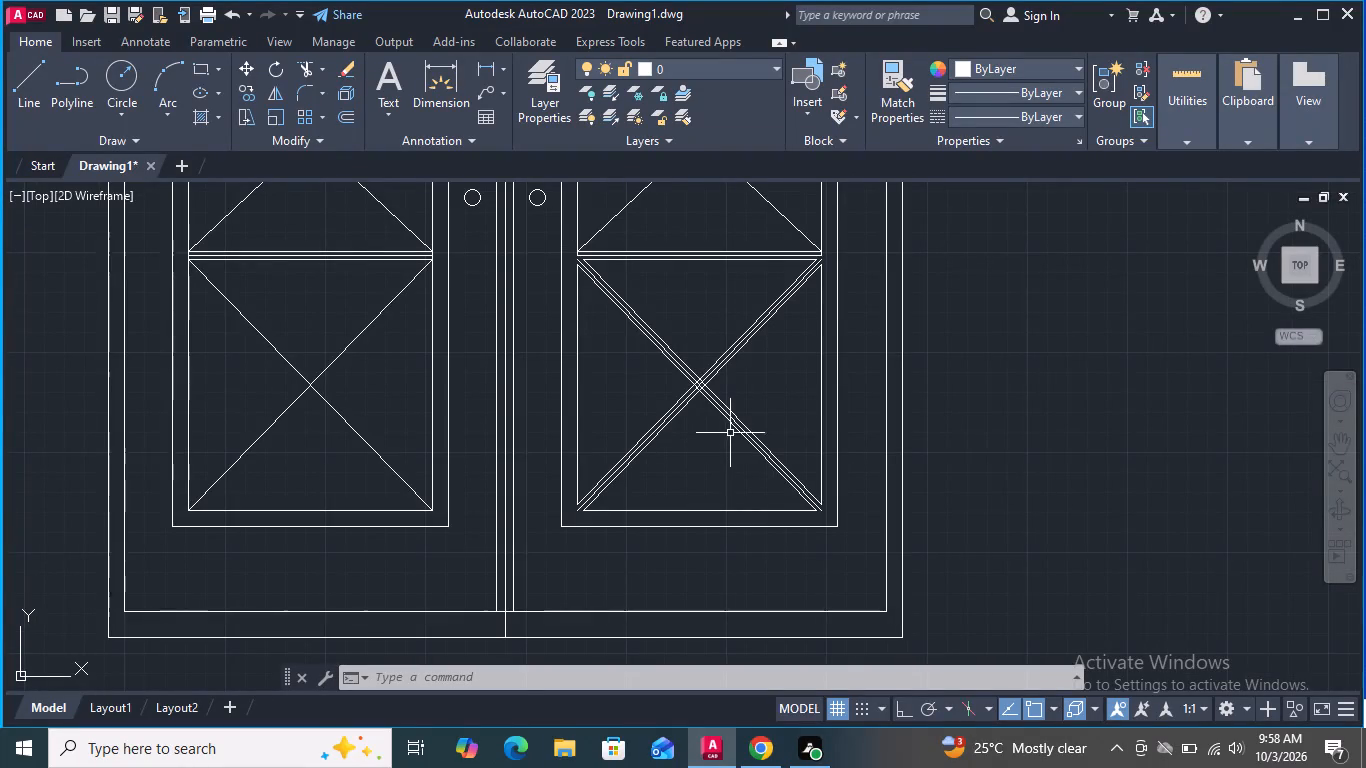
scroll(715, 500, "up", 1)
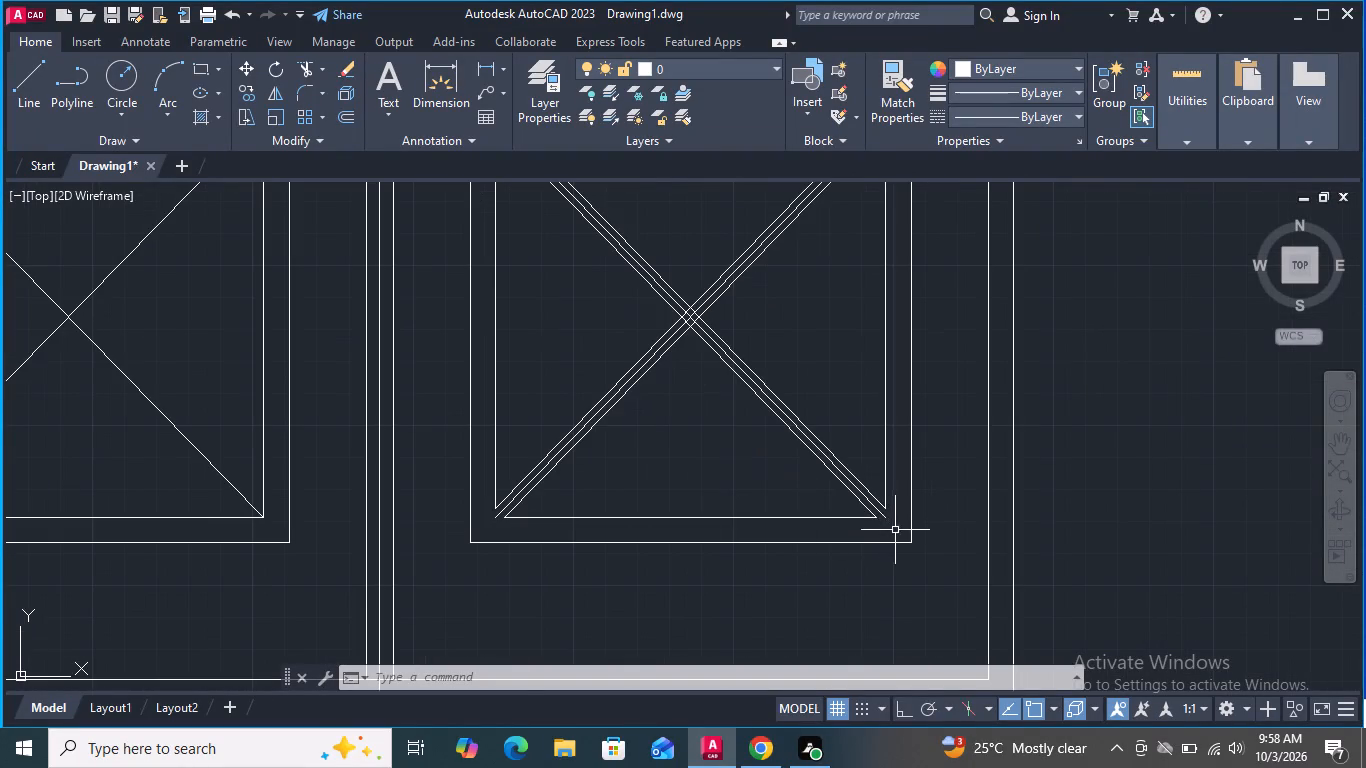
left_click(896, 531)
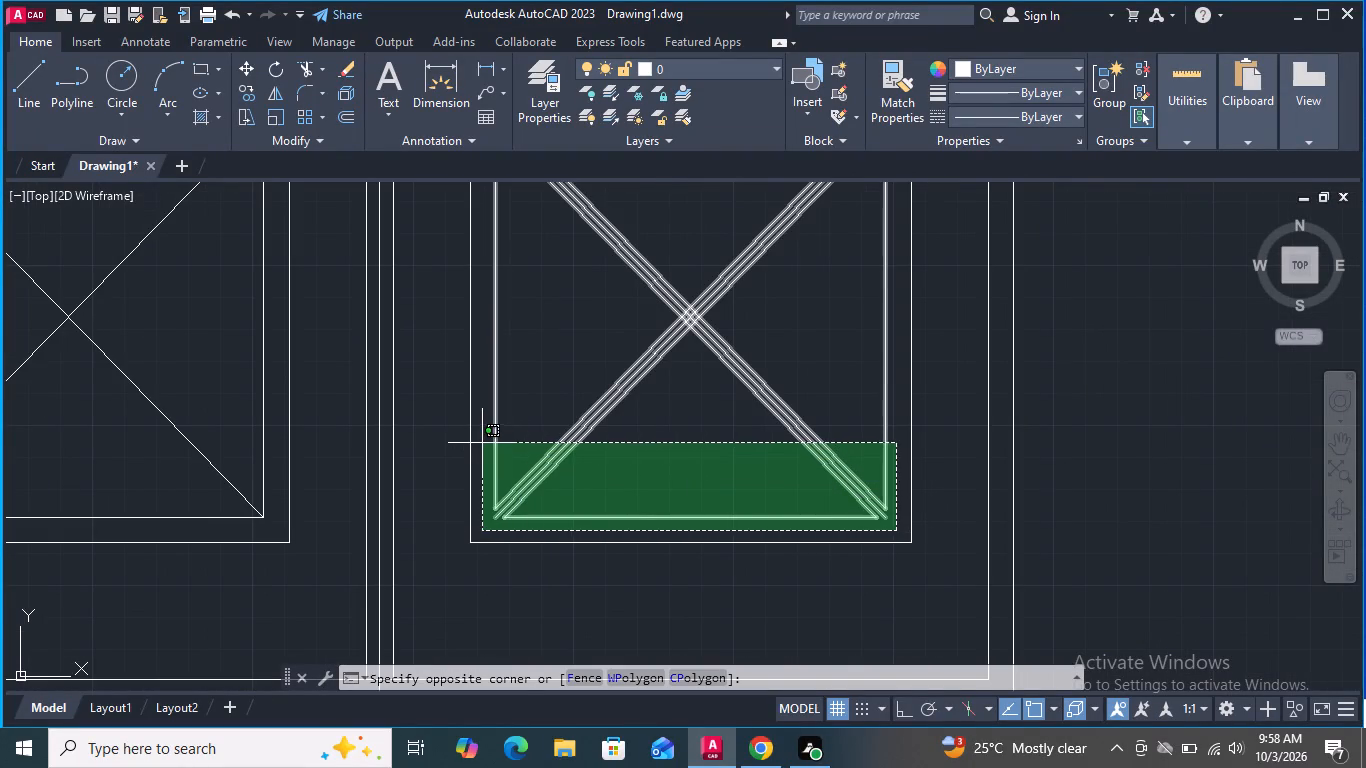
left_click(482, 443)
scroll(637, 561, "down", 1)
scroll(768, 277, "up", 4)
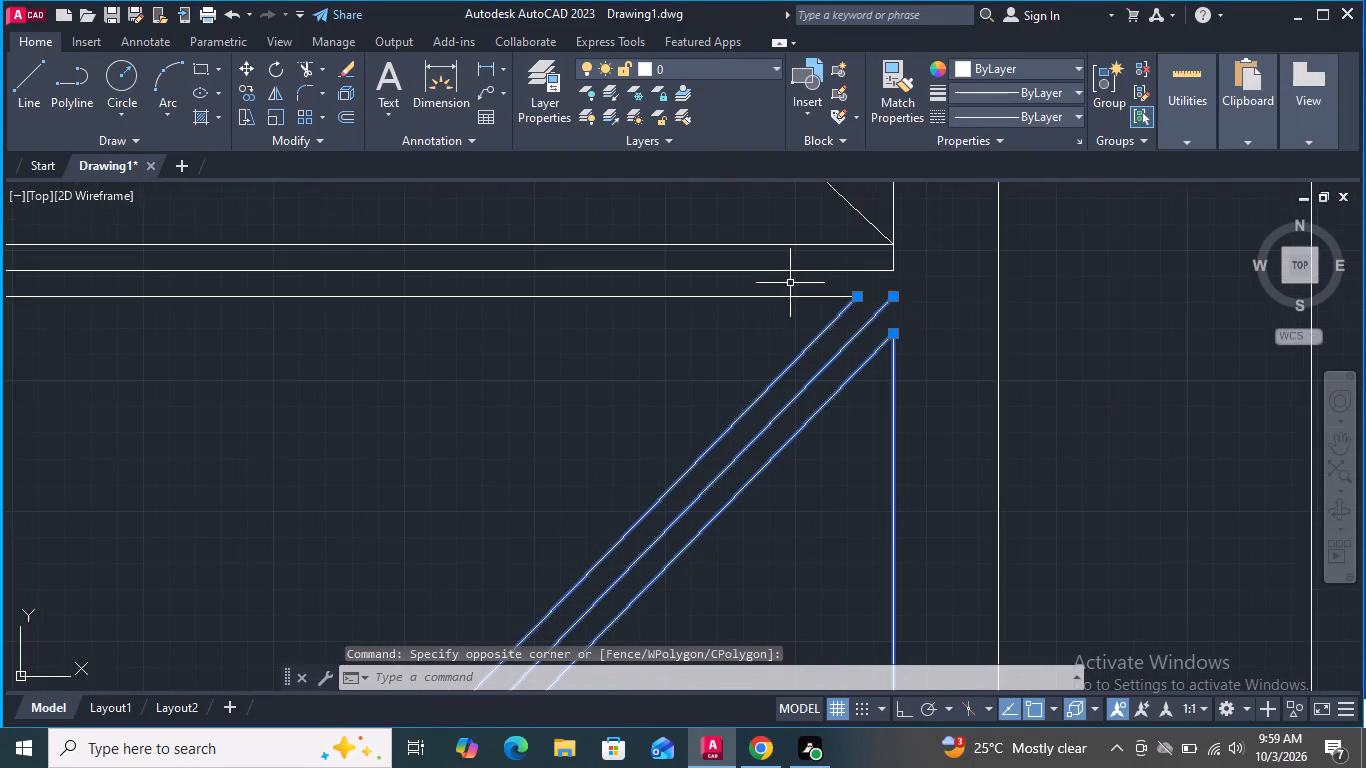
left_click(811, 295)
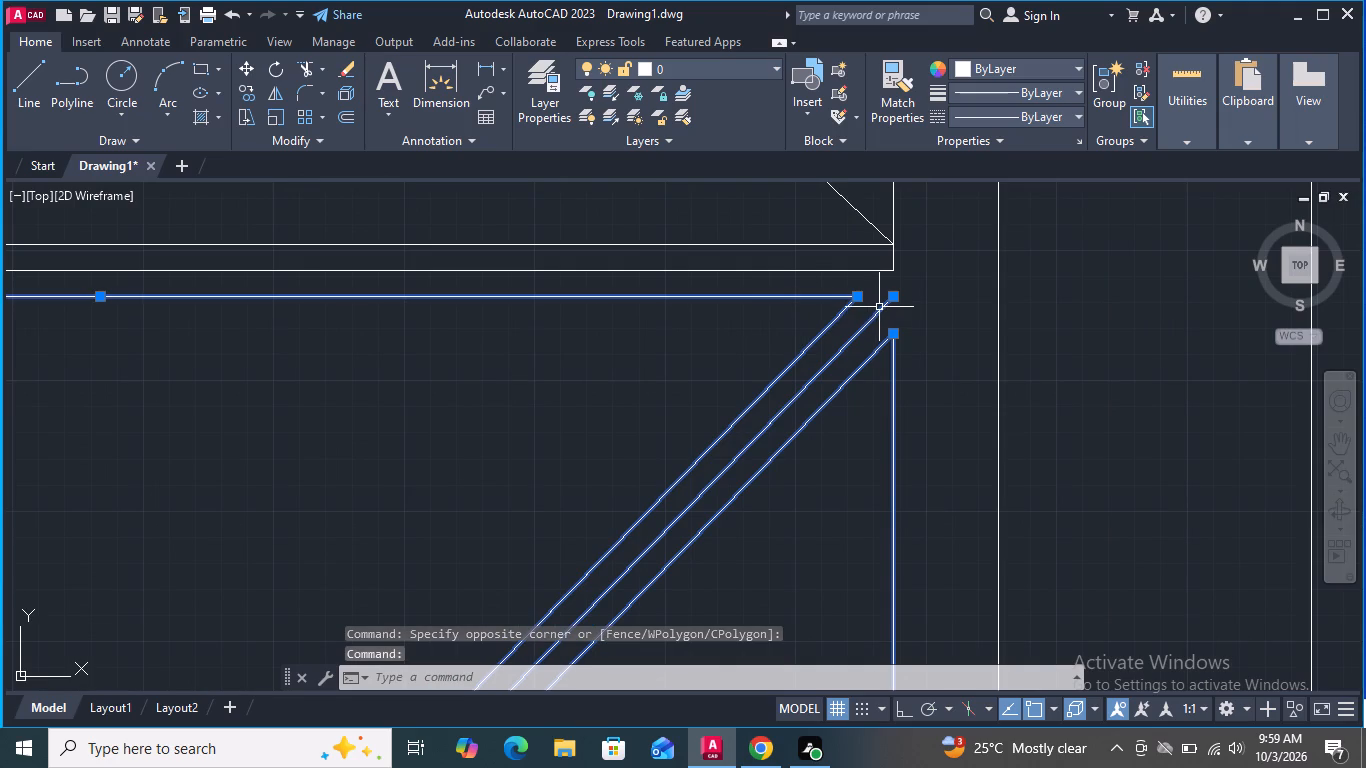
left_click(879, 308, "shift")
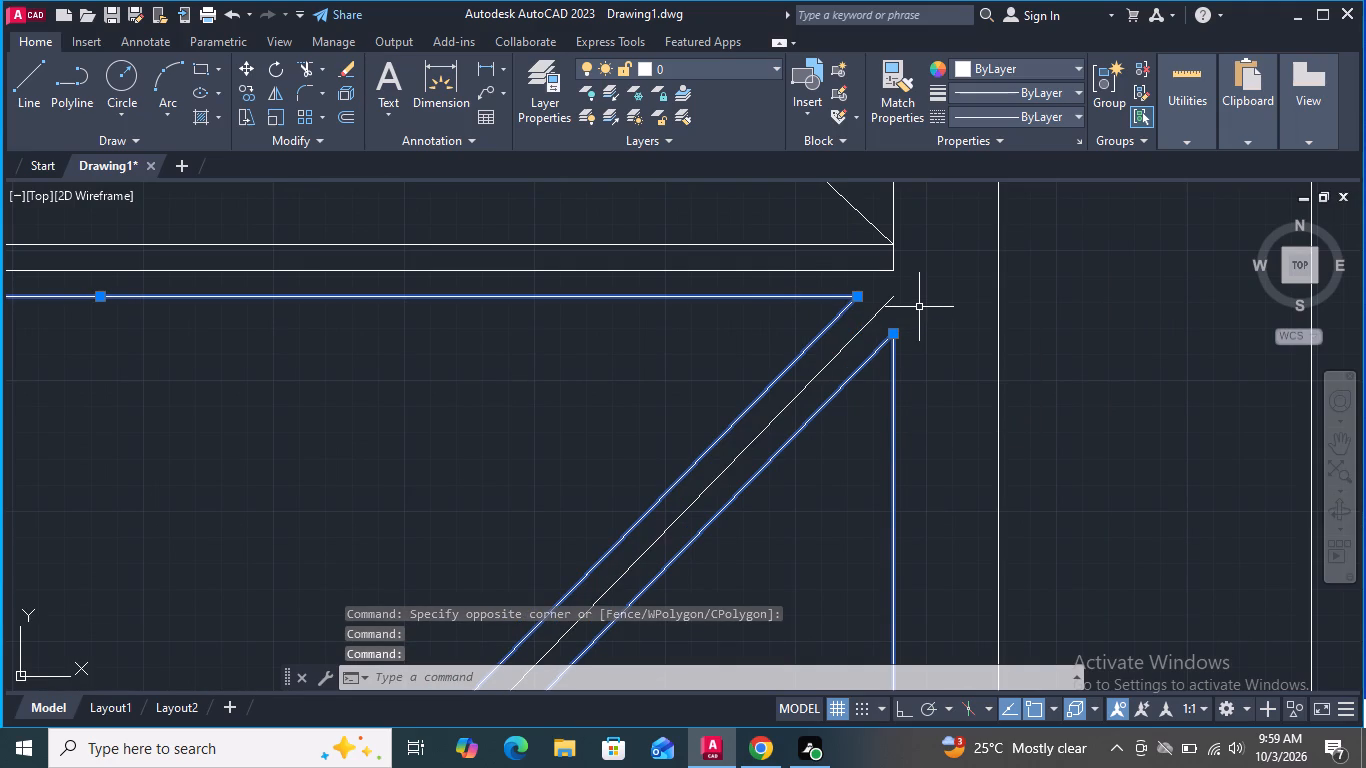
scroll(919, 311, "down", 2)
scroll(291, 325, "up", 2)
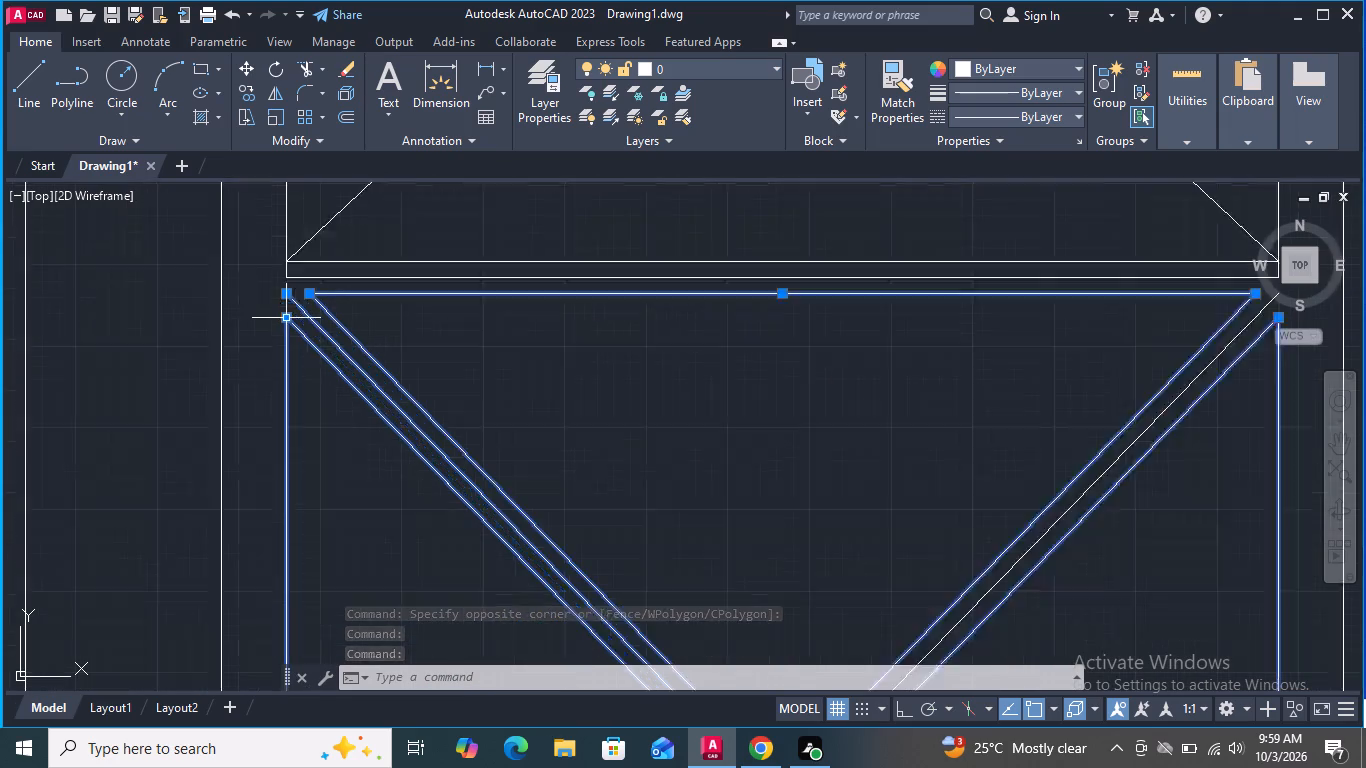
scroll(290, 322, "up", 1)
left_click(354, 303, "shift")
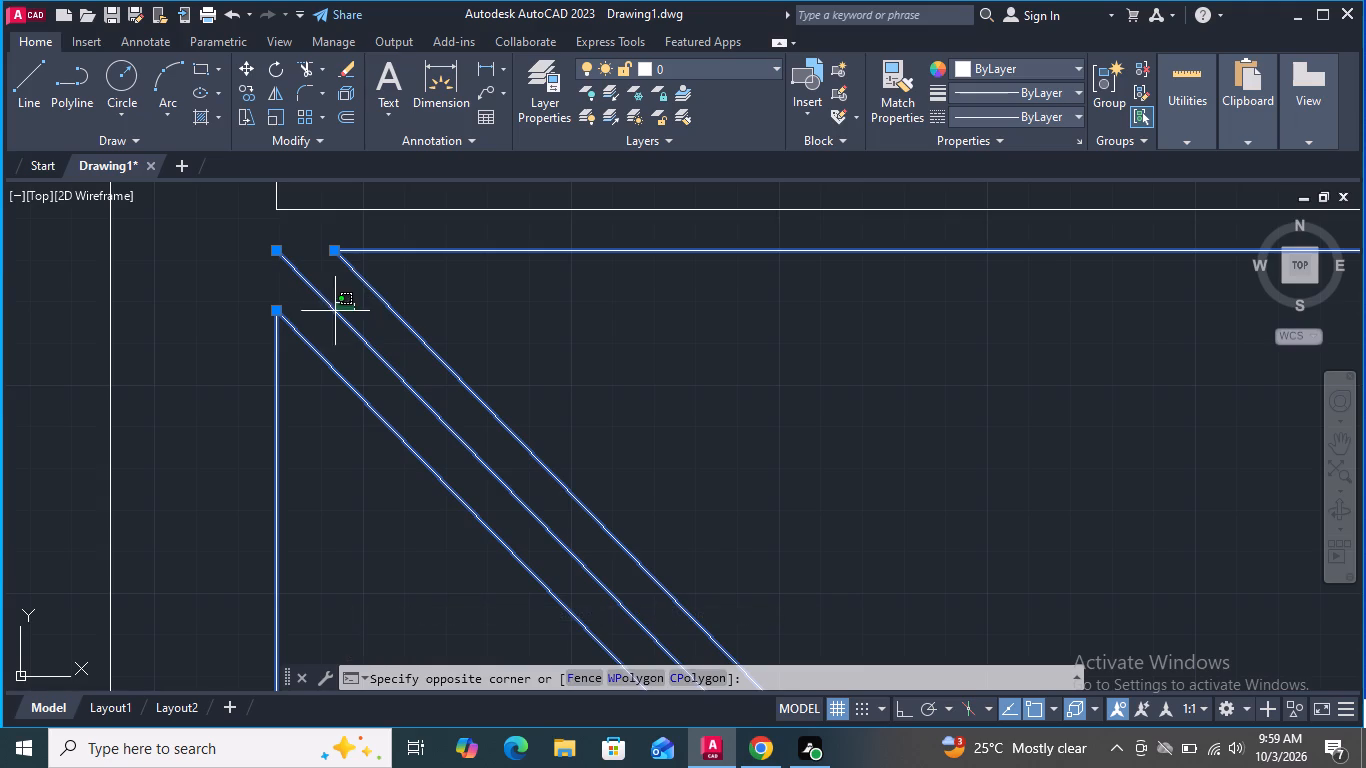
left_click(324, 317, "shift")
scroll(423, 288, "down", 3)
scroll(499, 315, "down", 2)
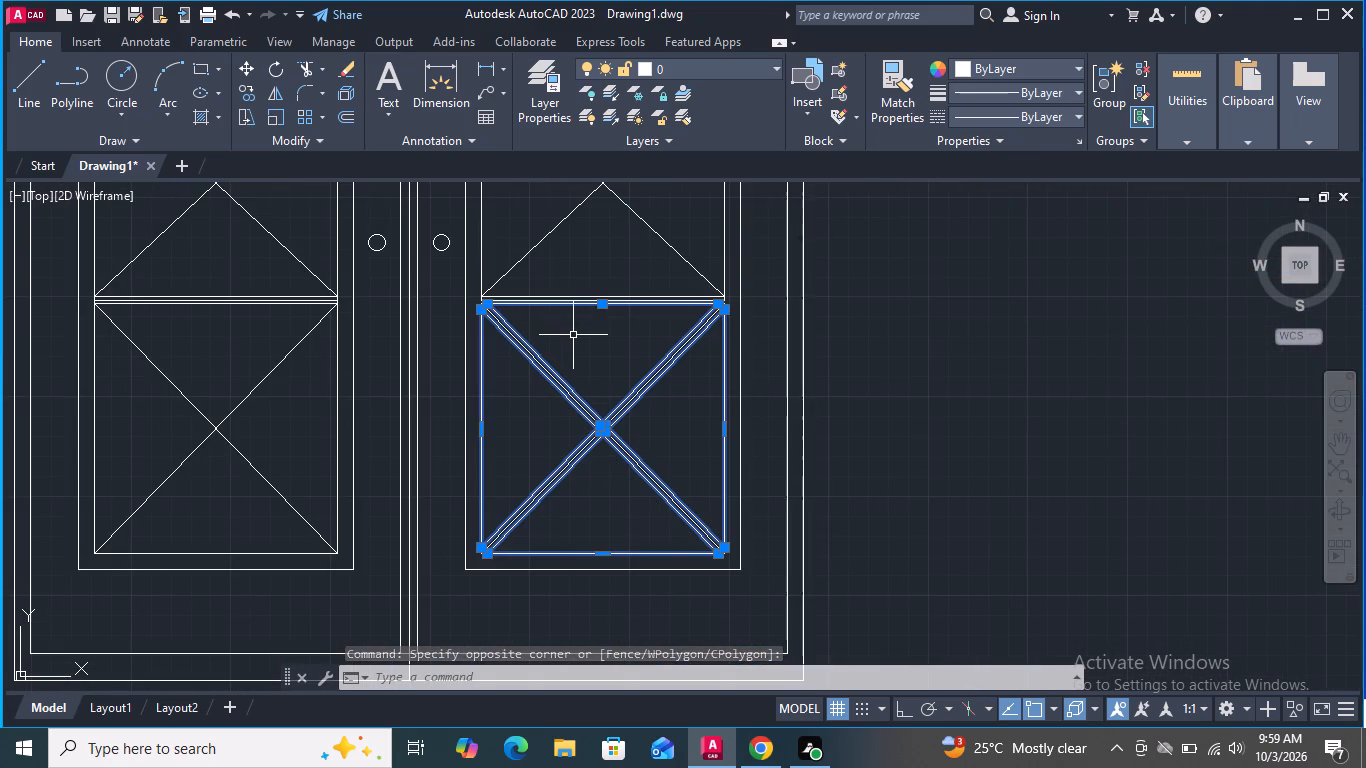
type("co")
key("Return")
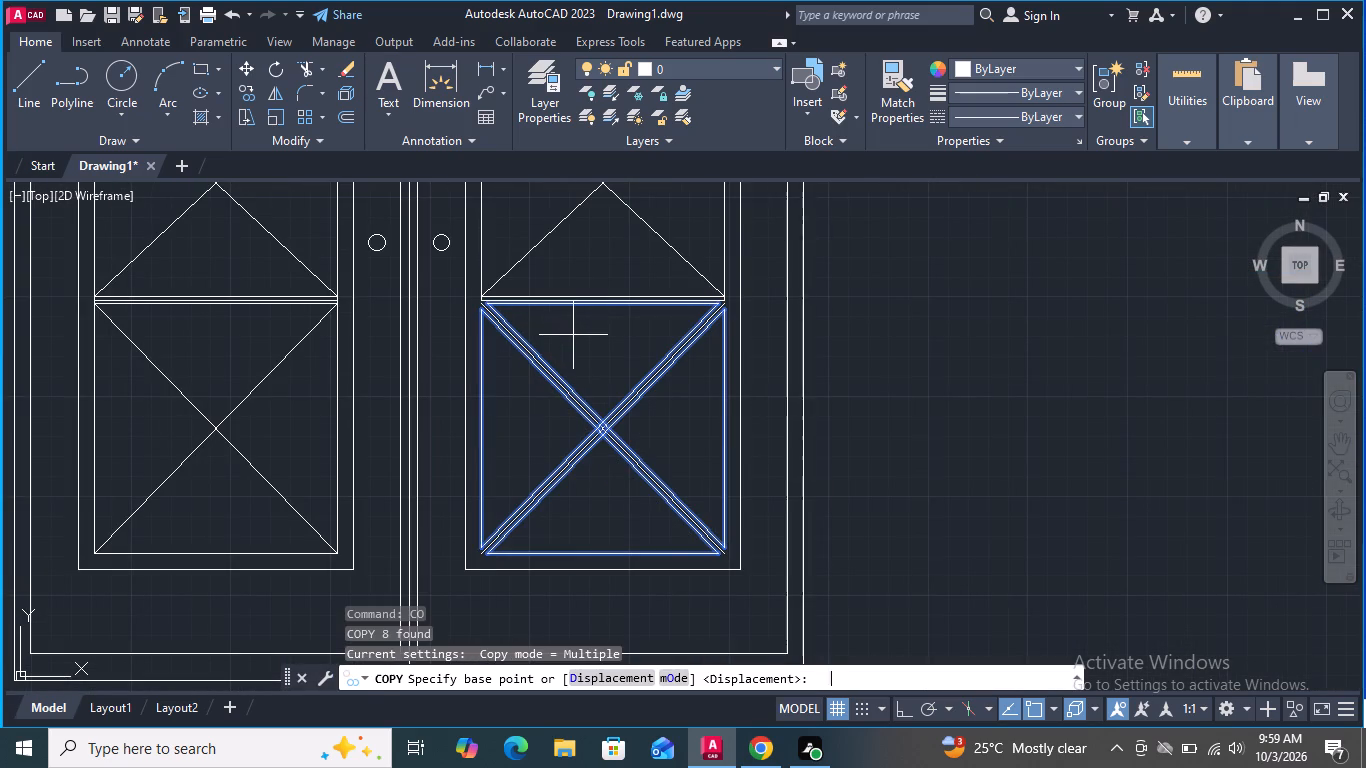
scroll(713, 567, "up", 3)
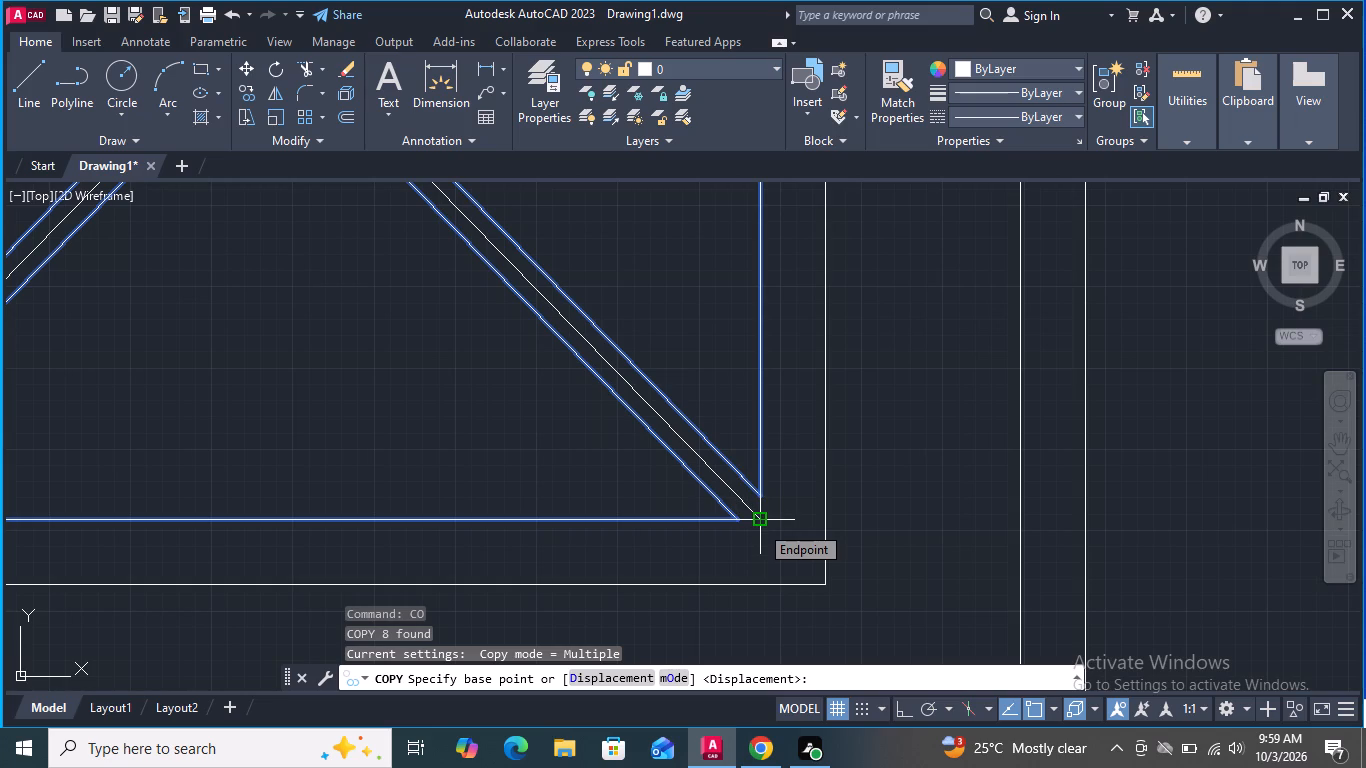
left_click(759, 524)
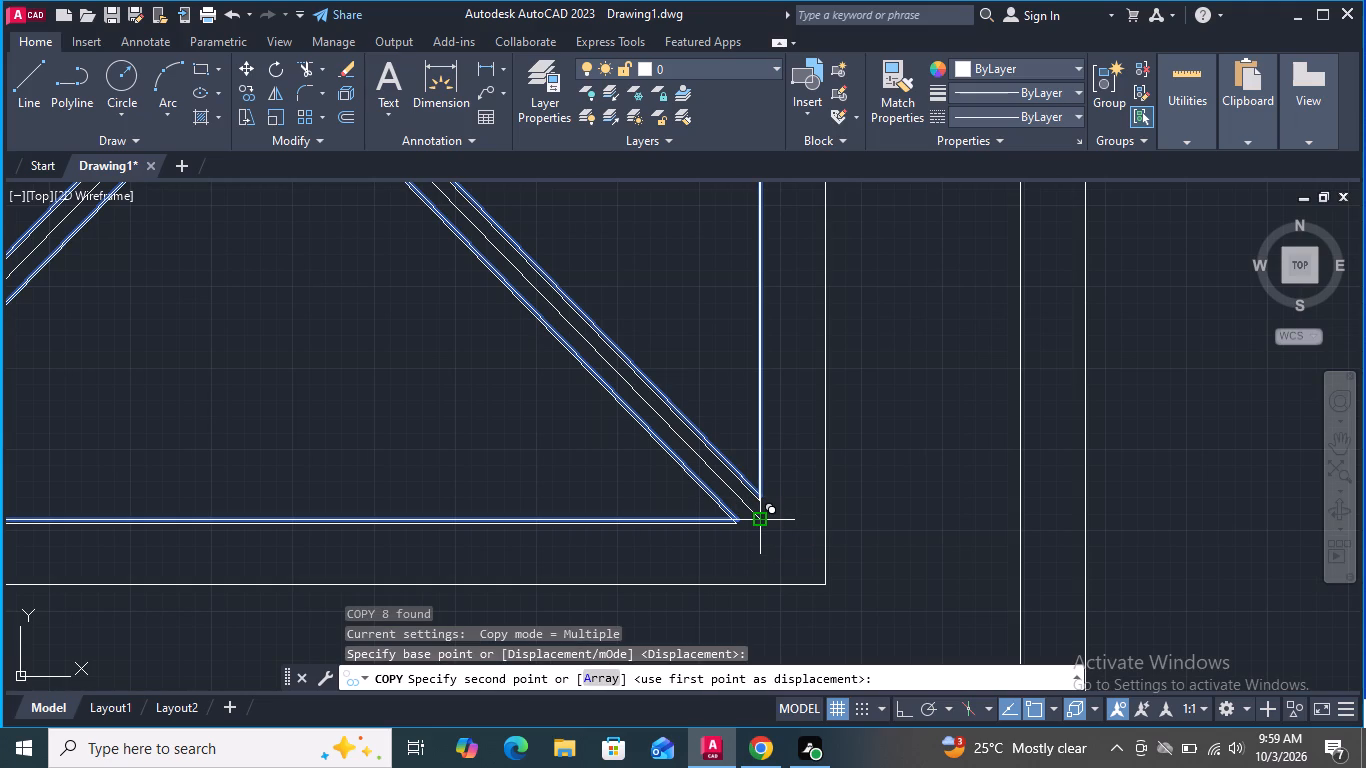
scroll(759, 524, "down", 3)
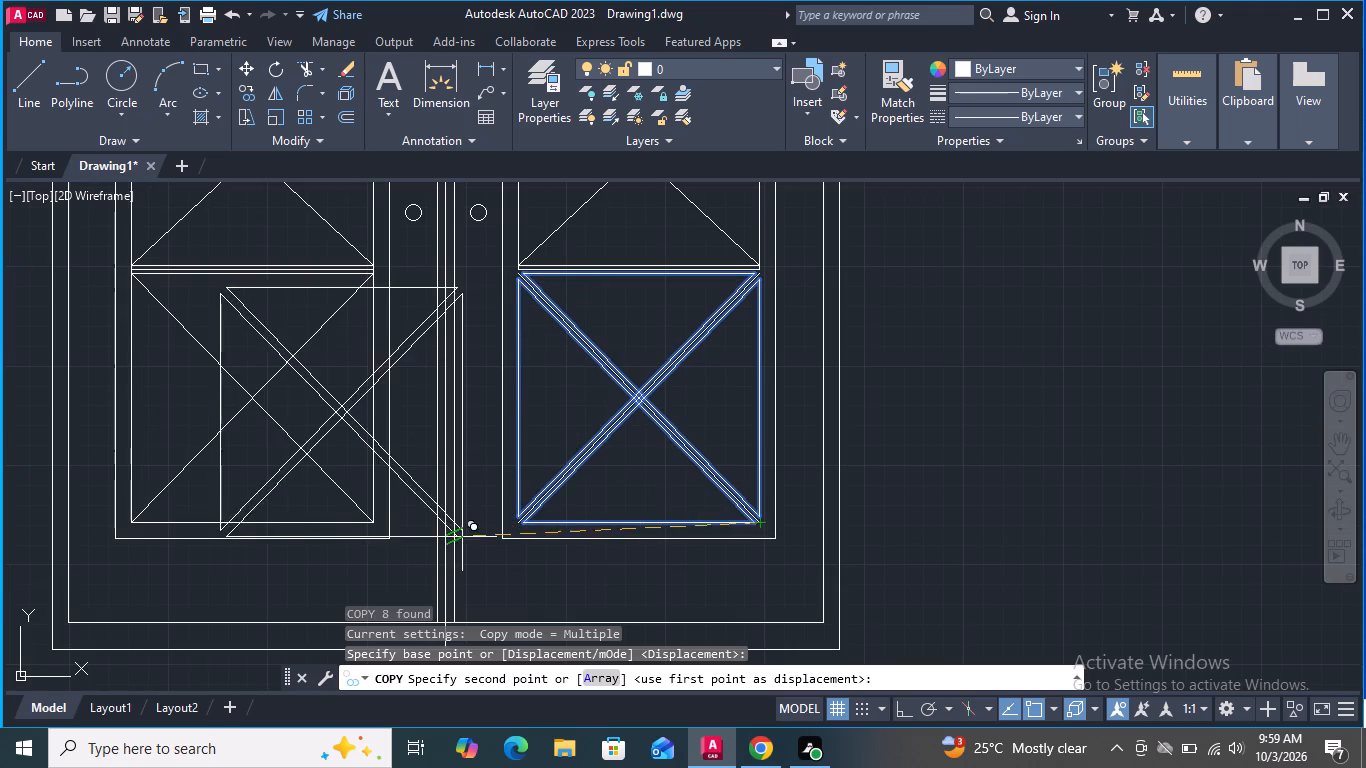
scroll(338, 541, "up", 3)
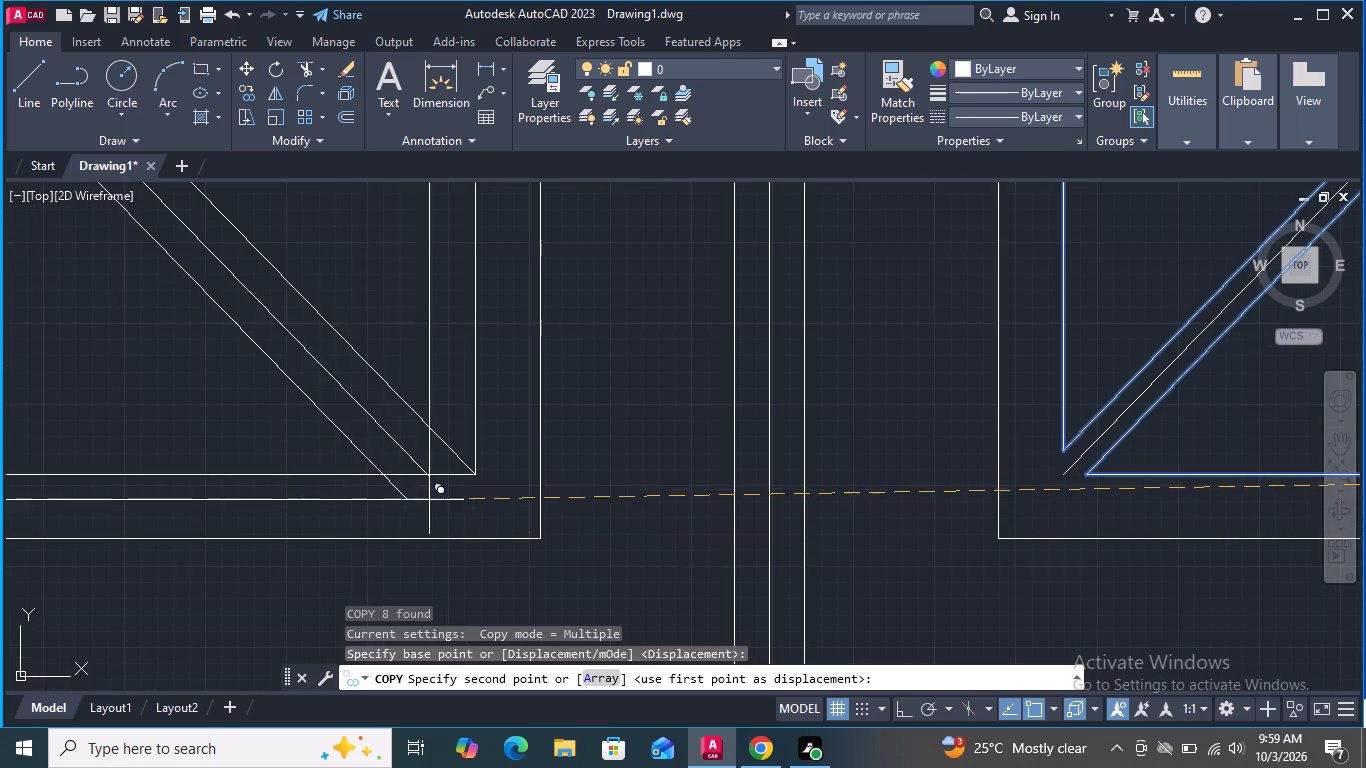
left_click(475, 476)
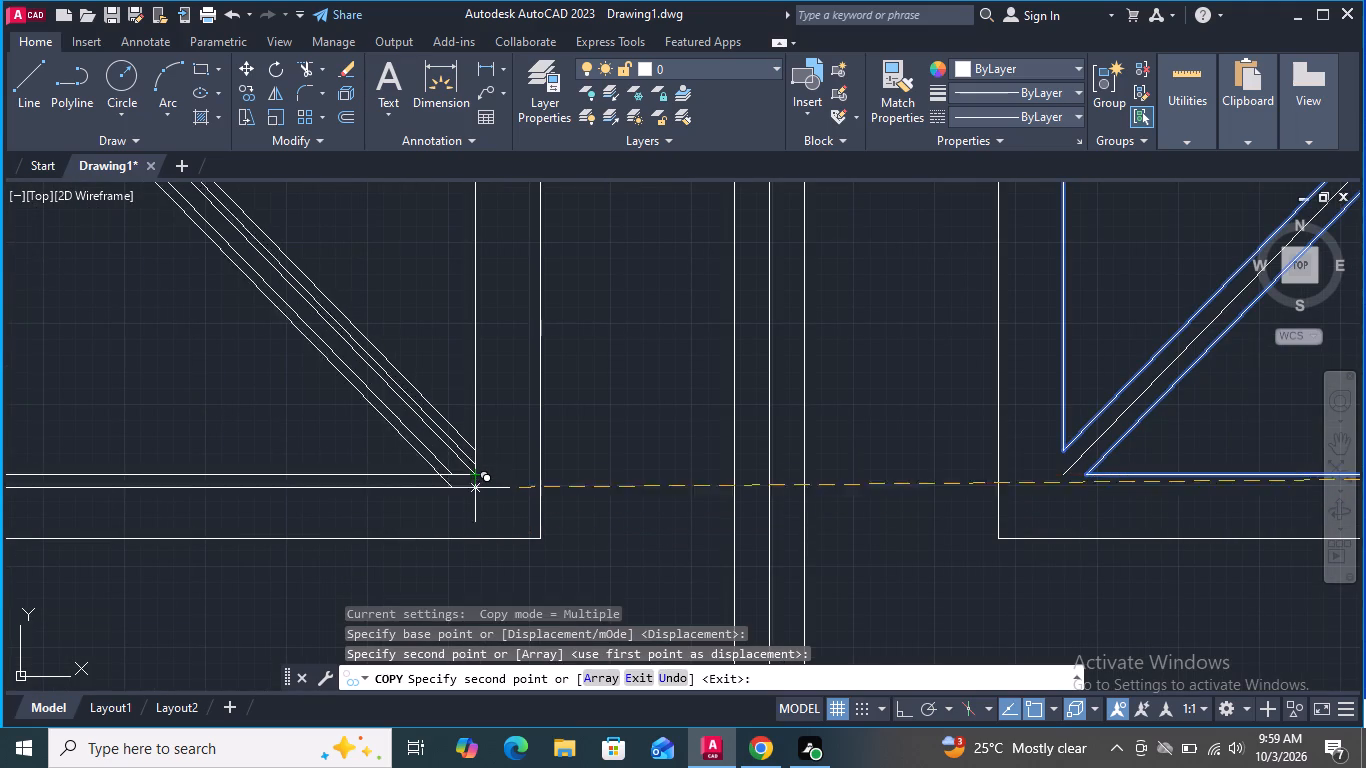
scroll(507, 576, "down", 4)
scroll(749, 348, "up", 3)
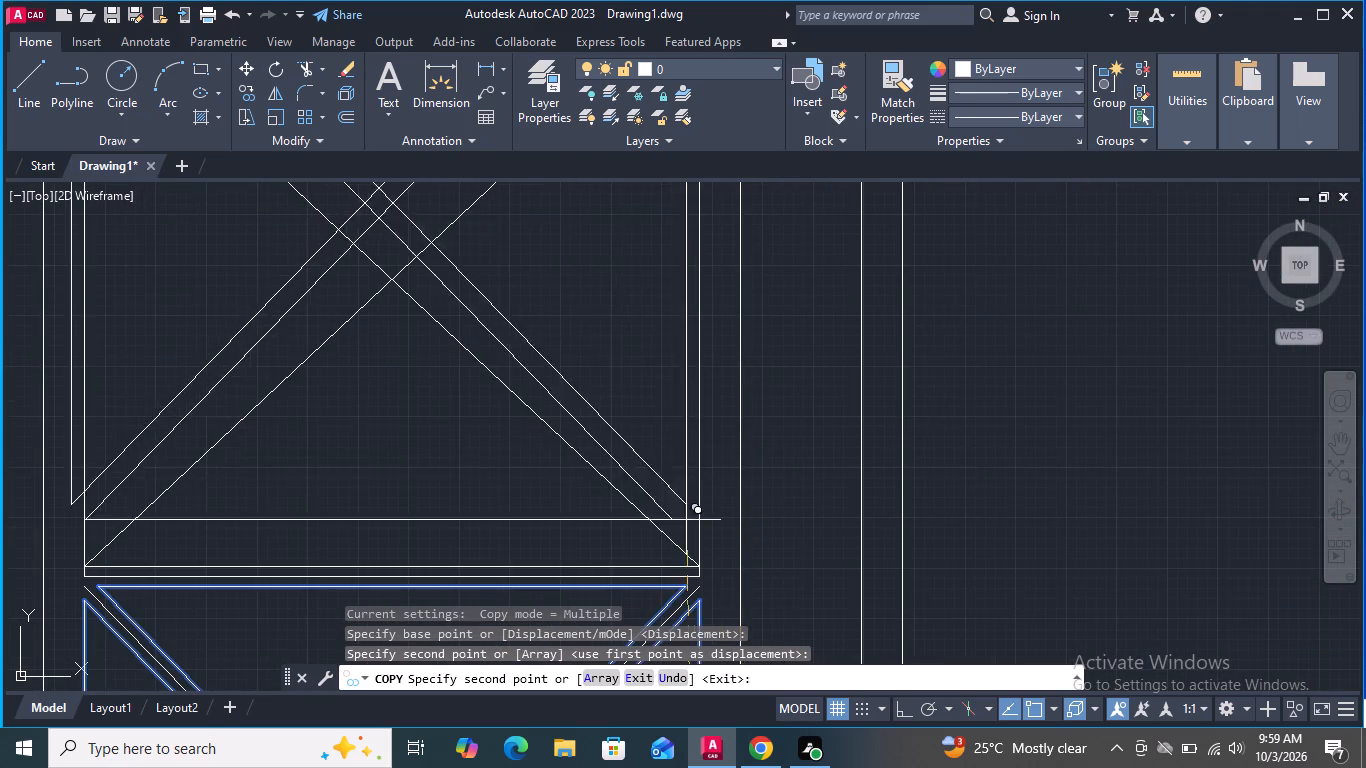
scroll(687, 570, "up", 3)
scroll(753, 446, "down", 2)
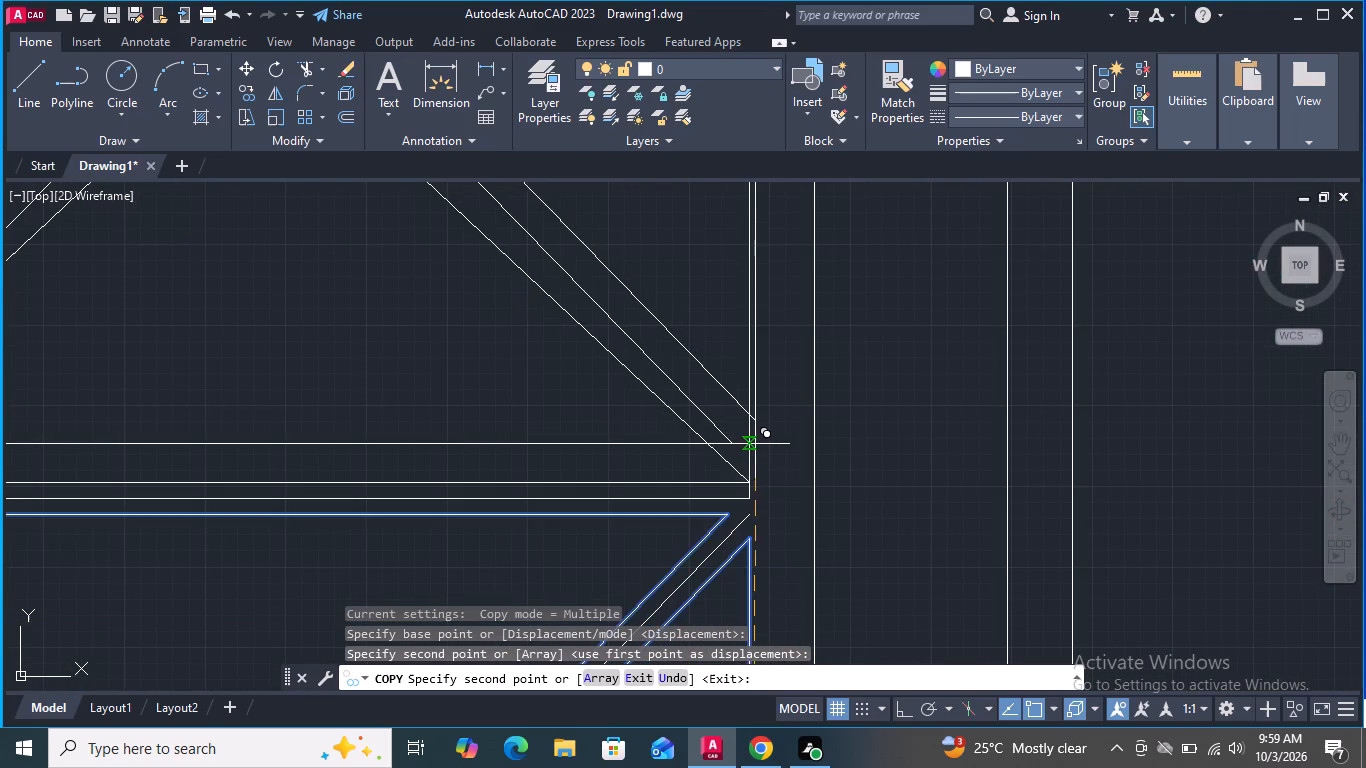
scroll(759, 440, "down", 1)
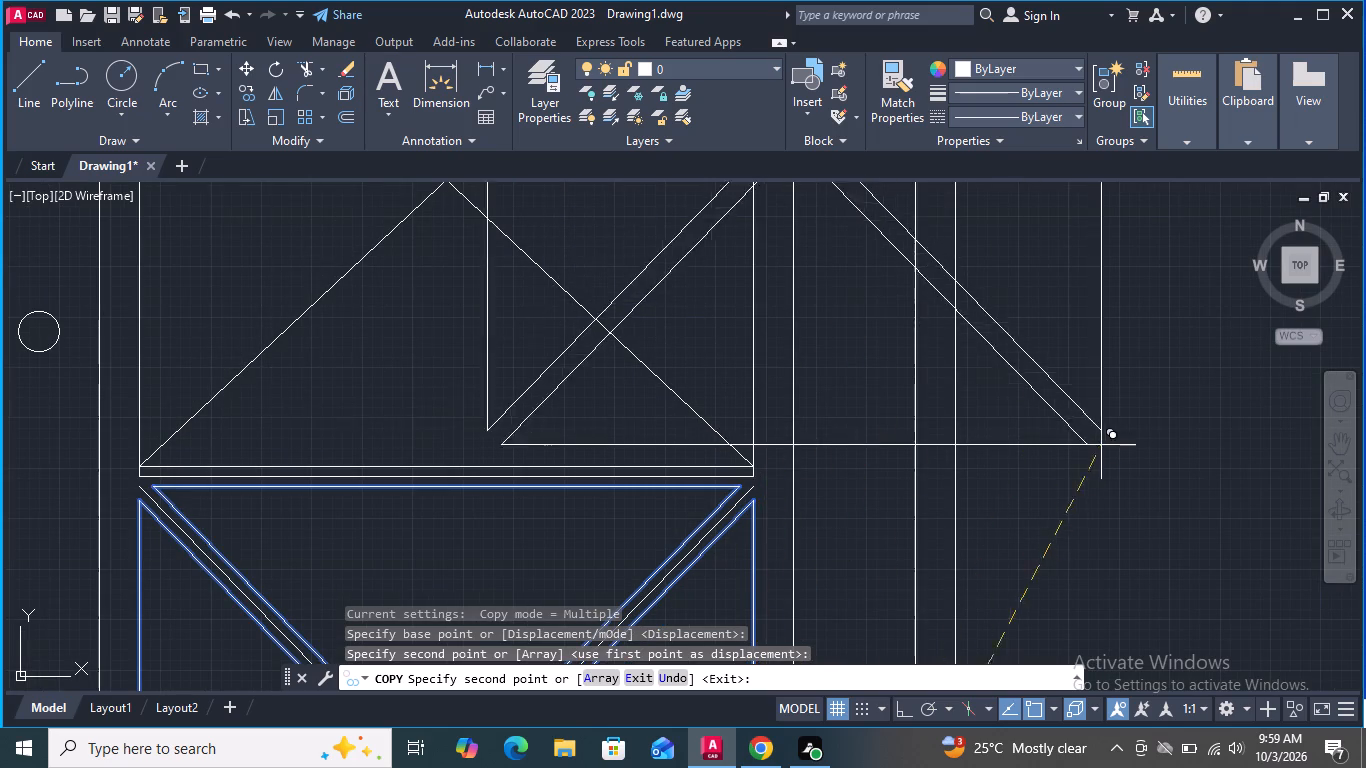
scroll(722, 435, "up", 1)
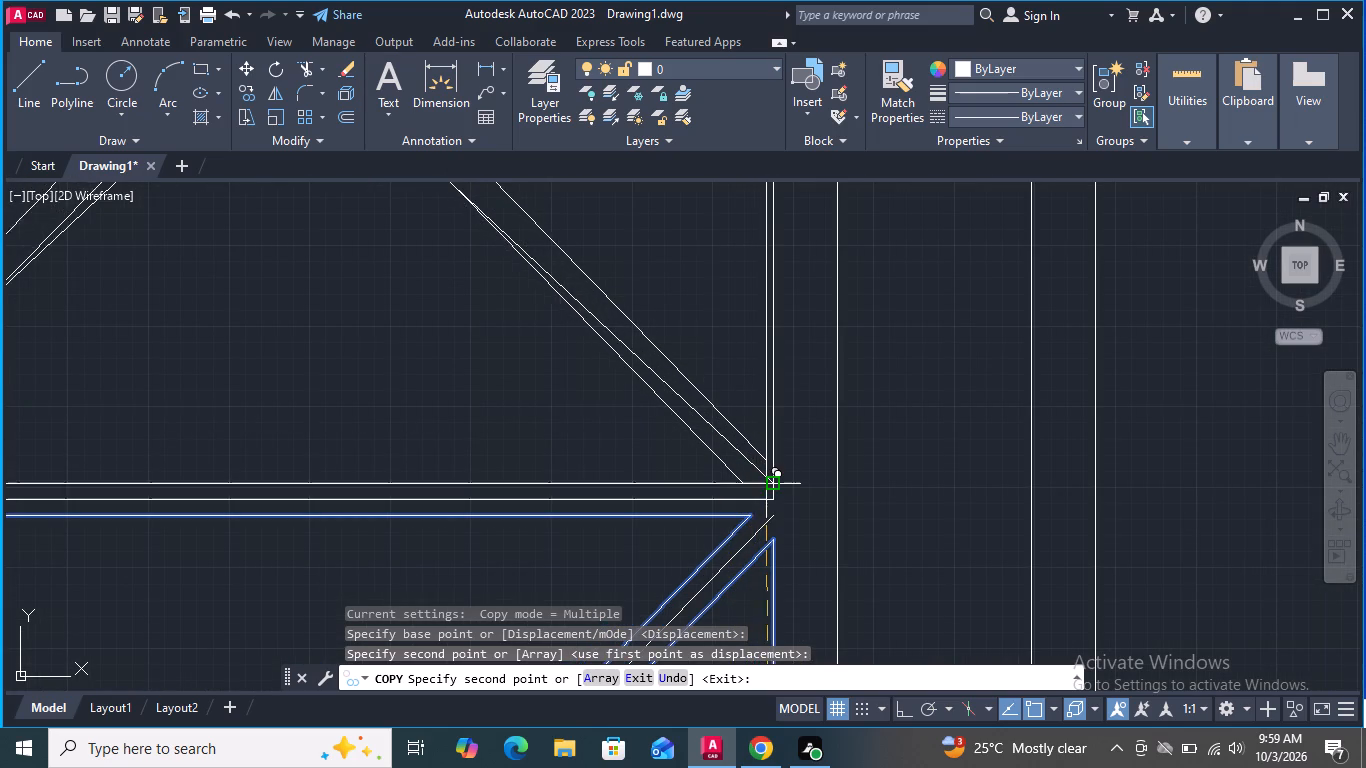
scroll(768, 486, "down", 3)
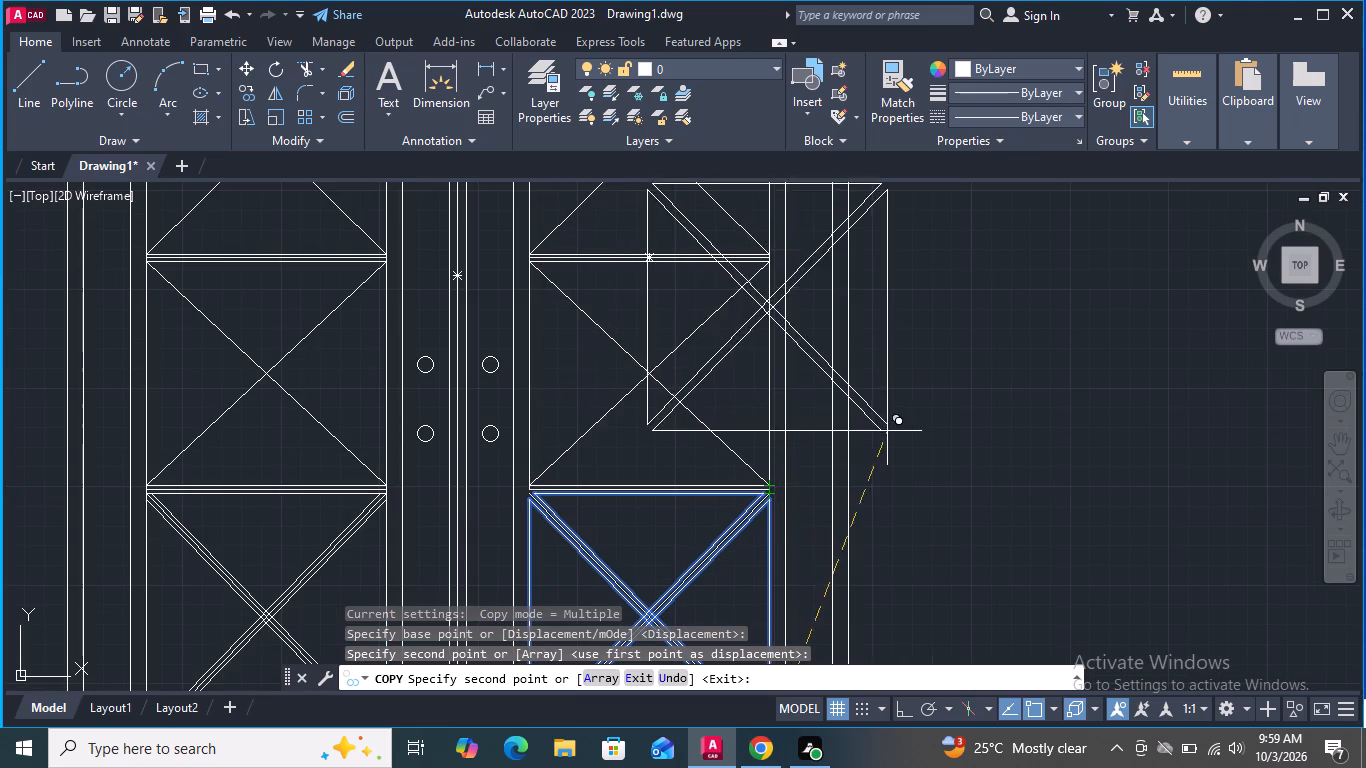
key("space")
Offset the diagonal falling from the upper-left corner of the left door's top pane by 1/2" to both sides.
scroll(983, 405, "down", 2)
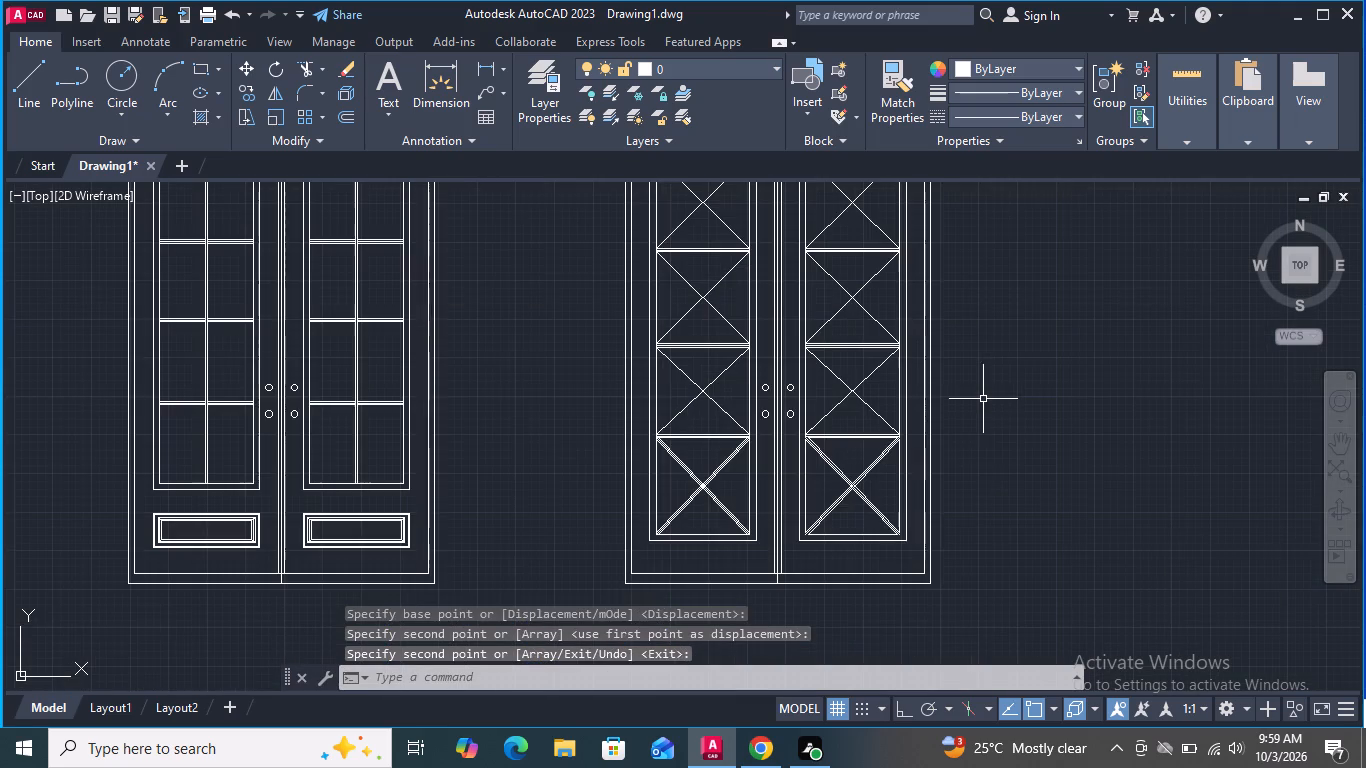
scroll(863, 531, "up", 3)
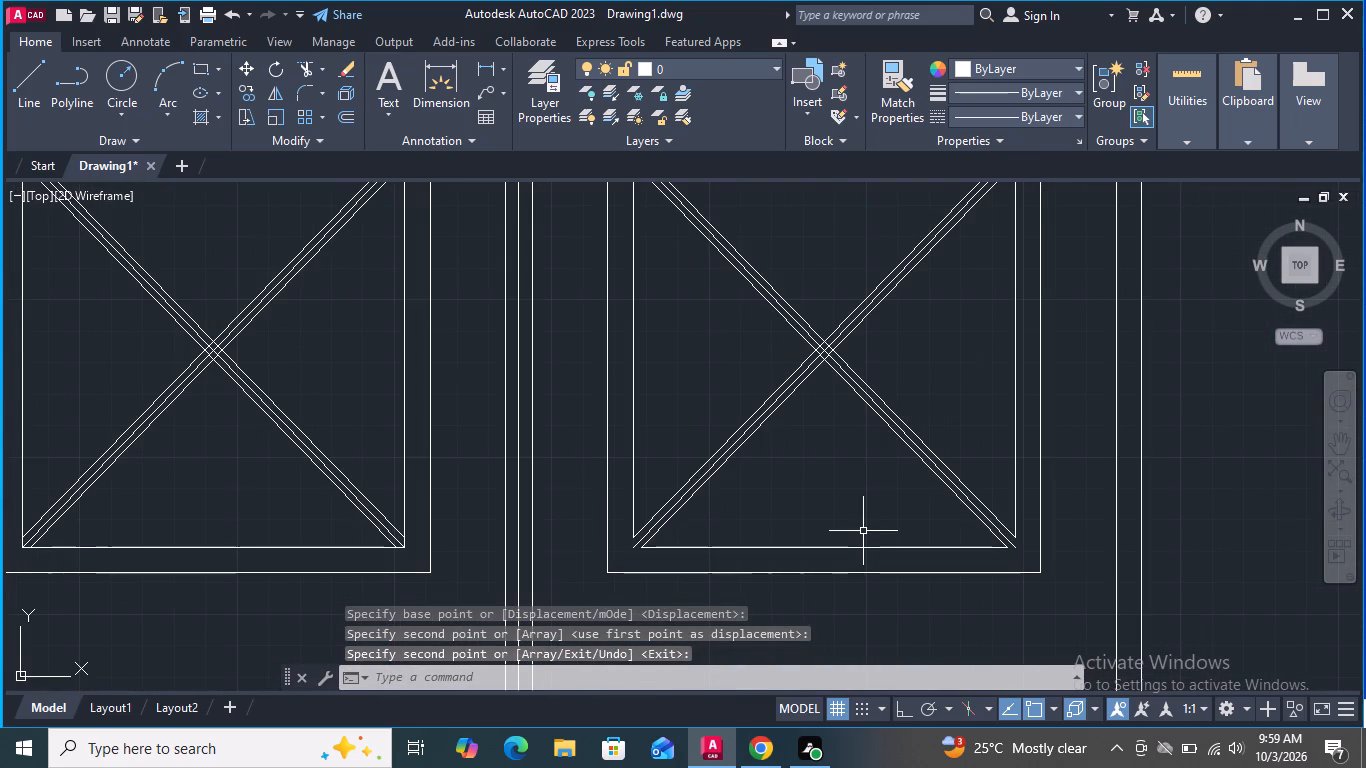
scroll(863, 531, "down", 1)
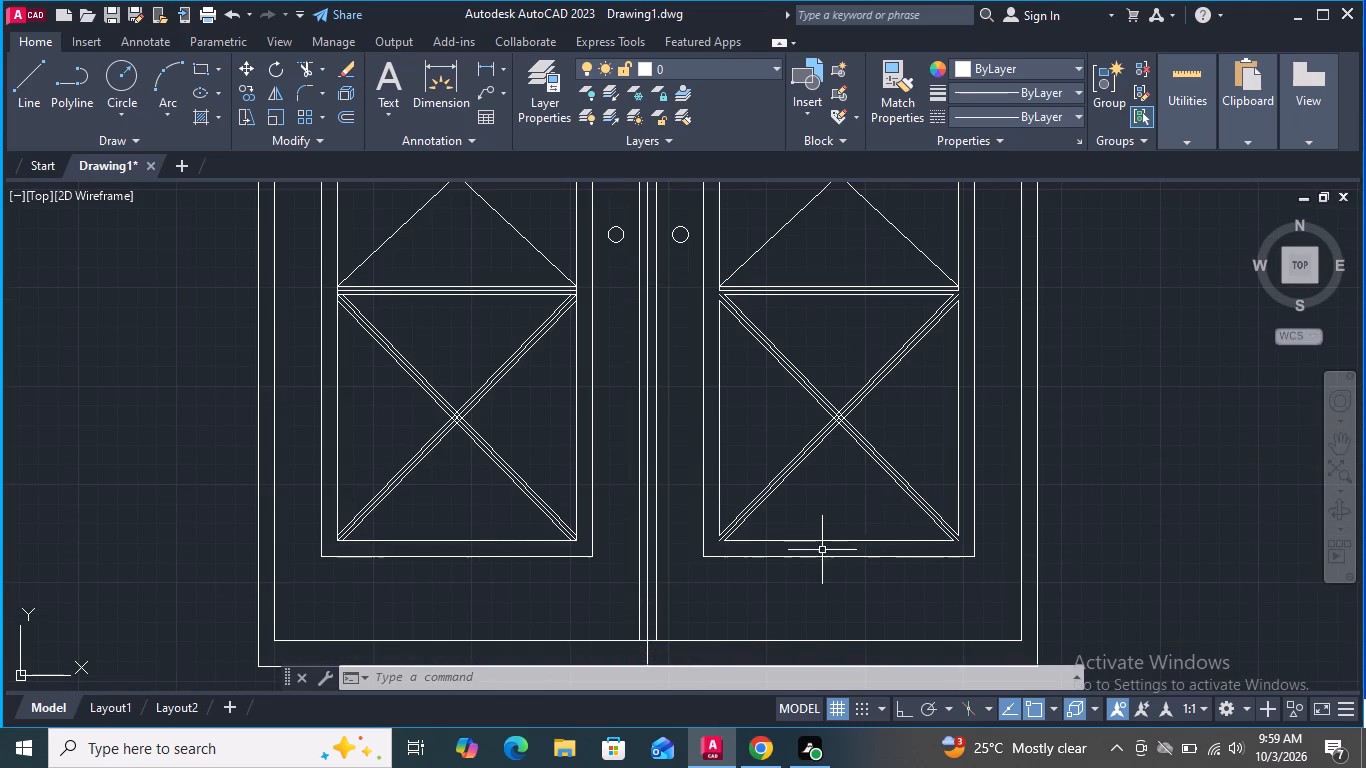
scroll(821, 552, "down", 3)
scroll(735, 322, "up", 4)
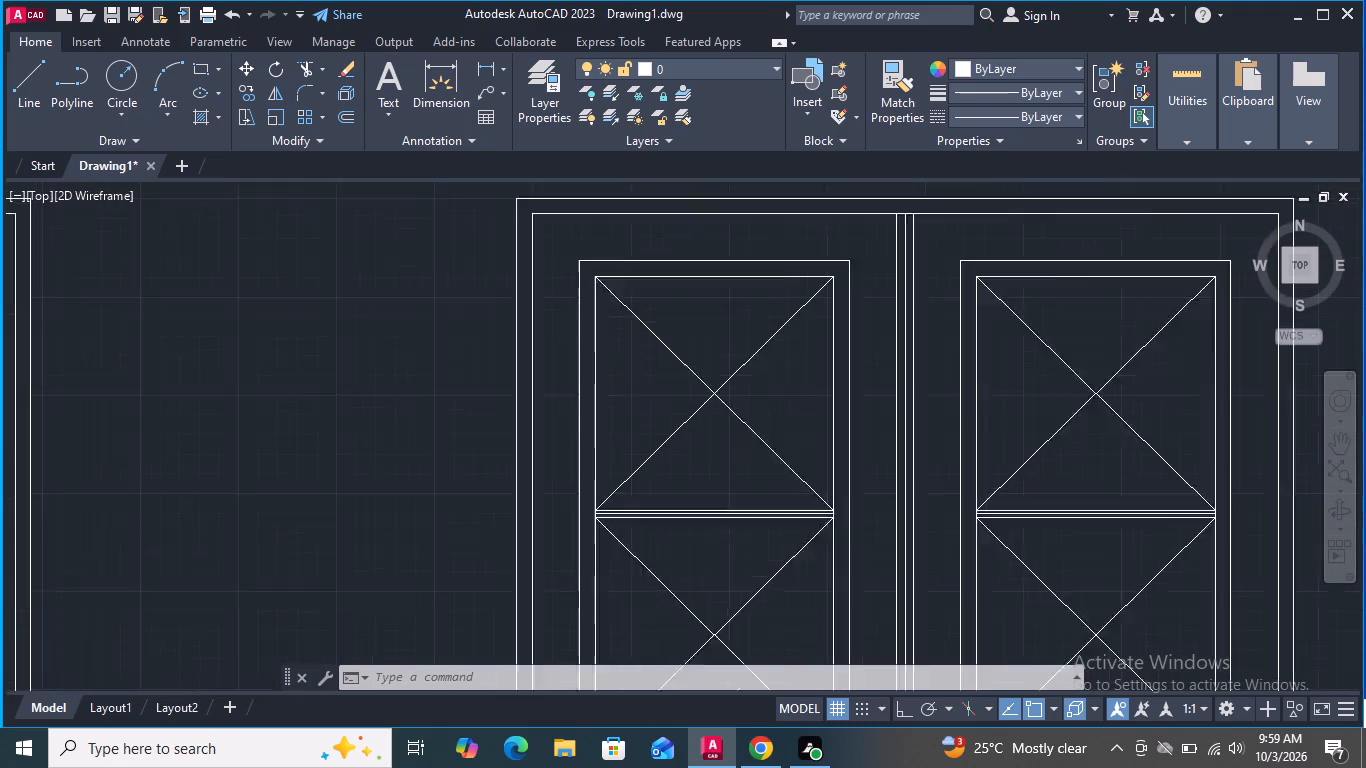
left_click(339, 119)
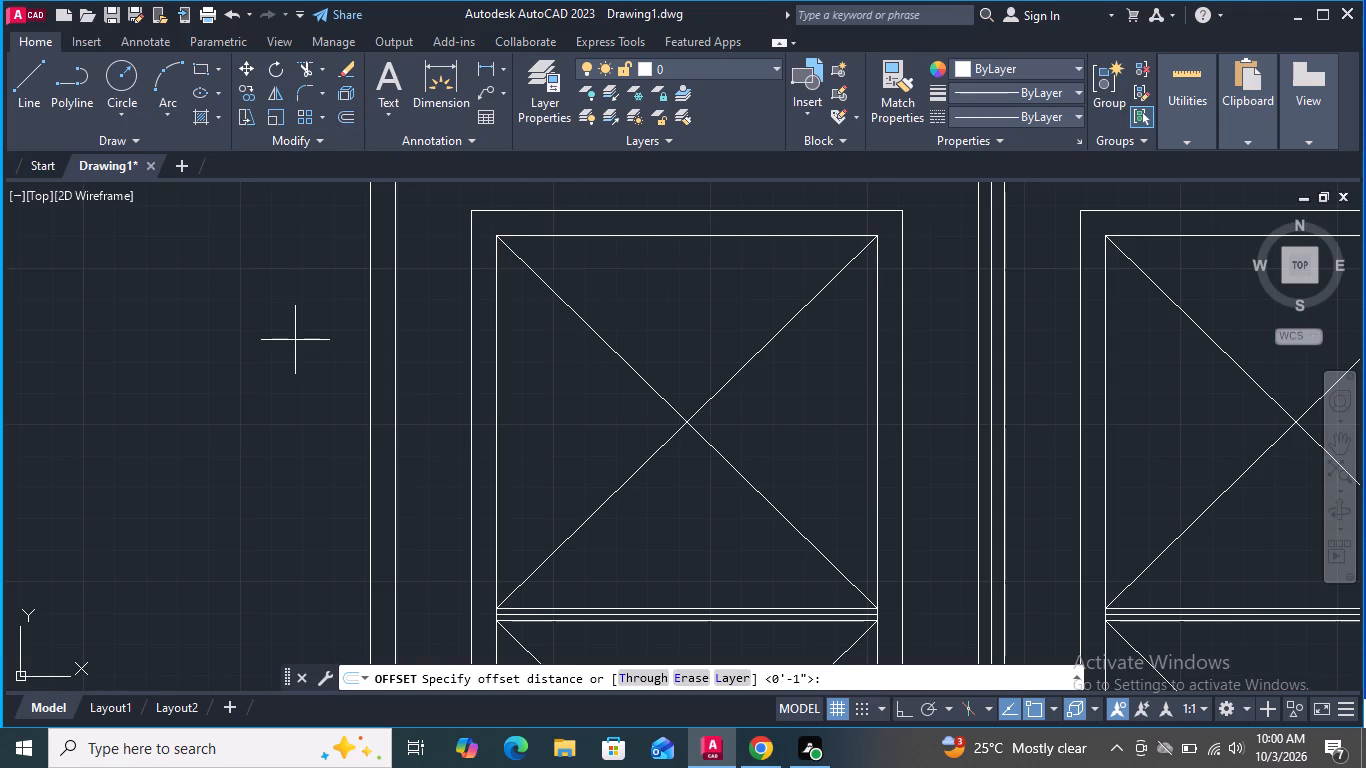
key("1")
key("slash")
key("2")
key("shift+quotedbl")
key("Return")
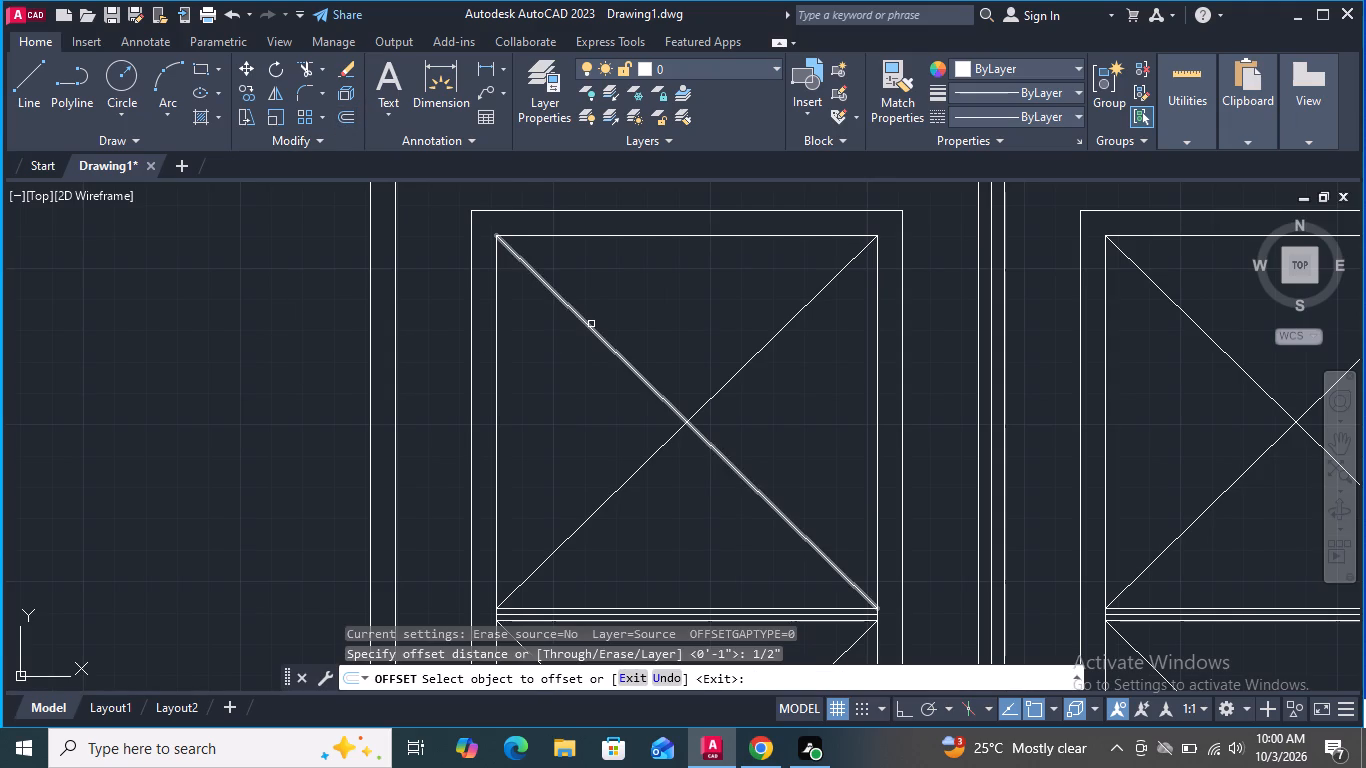
left_click(591, 324)
left_click(604, 309)
left_click(589, 329)
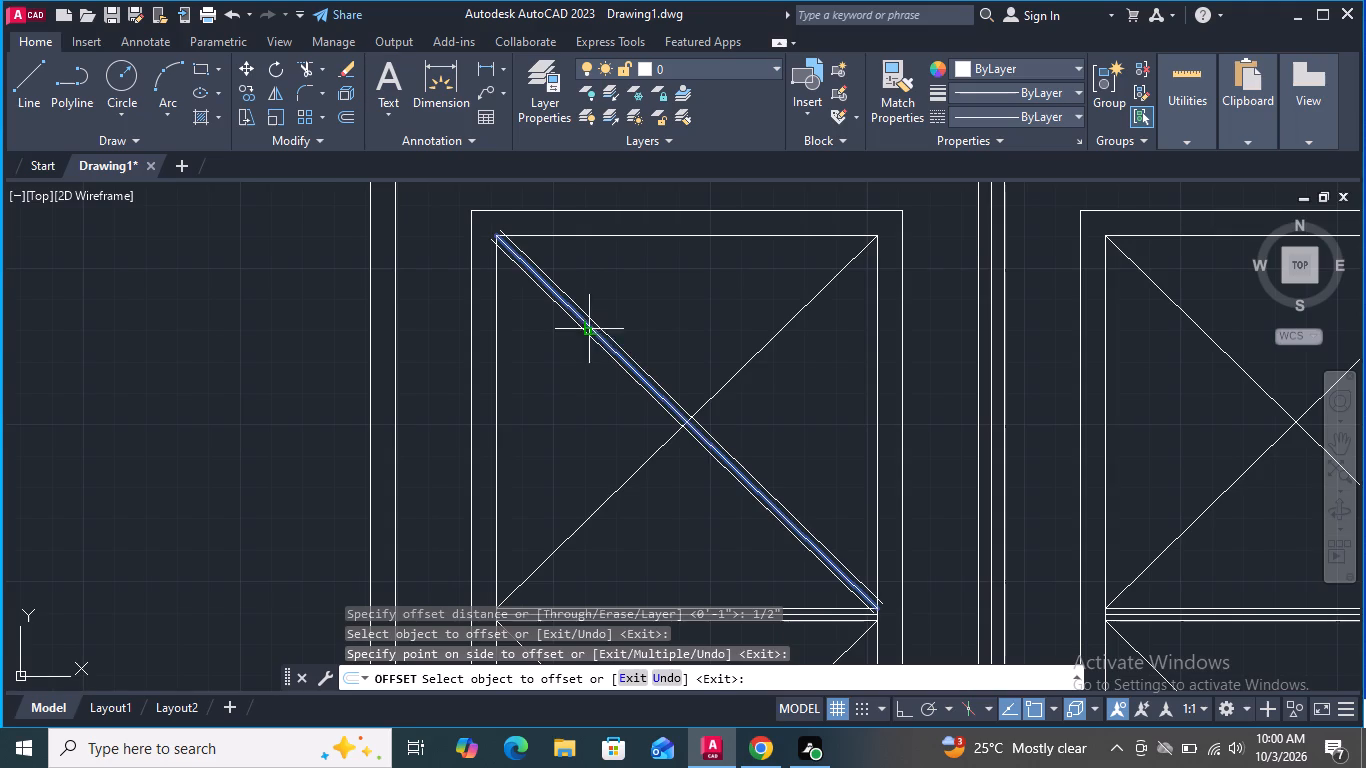
left_click(576, 344)
Offset the rising diagonal of the left door's top pane 1/2" toward its upper-left side.
left_click(635, 469)
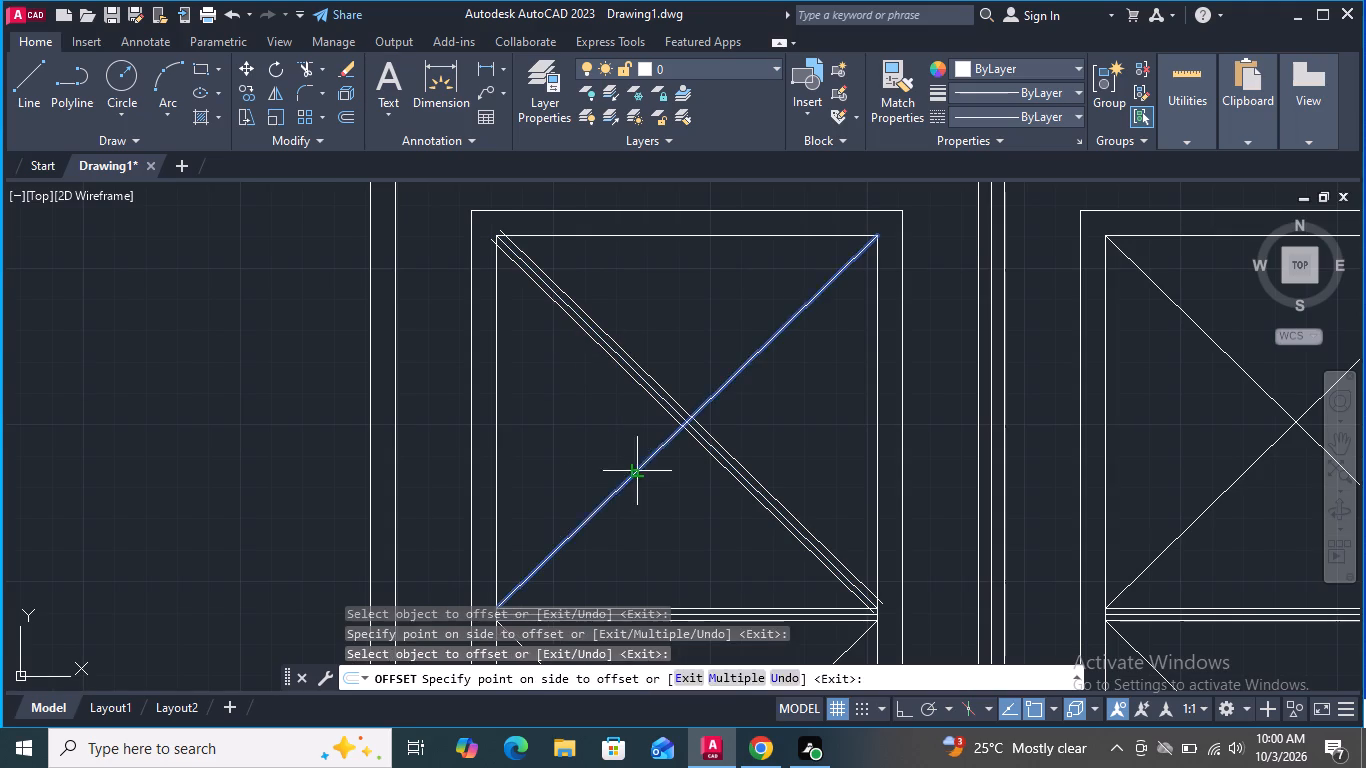
left_click(602, 465)
left_click(625, 478)
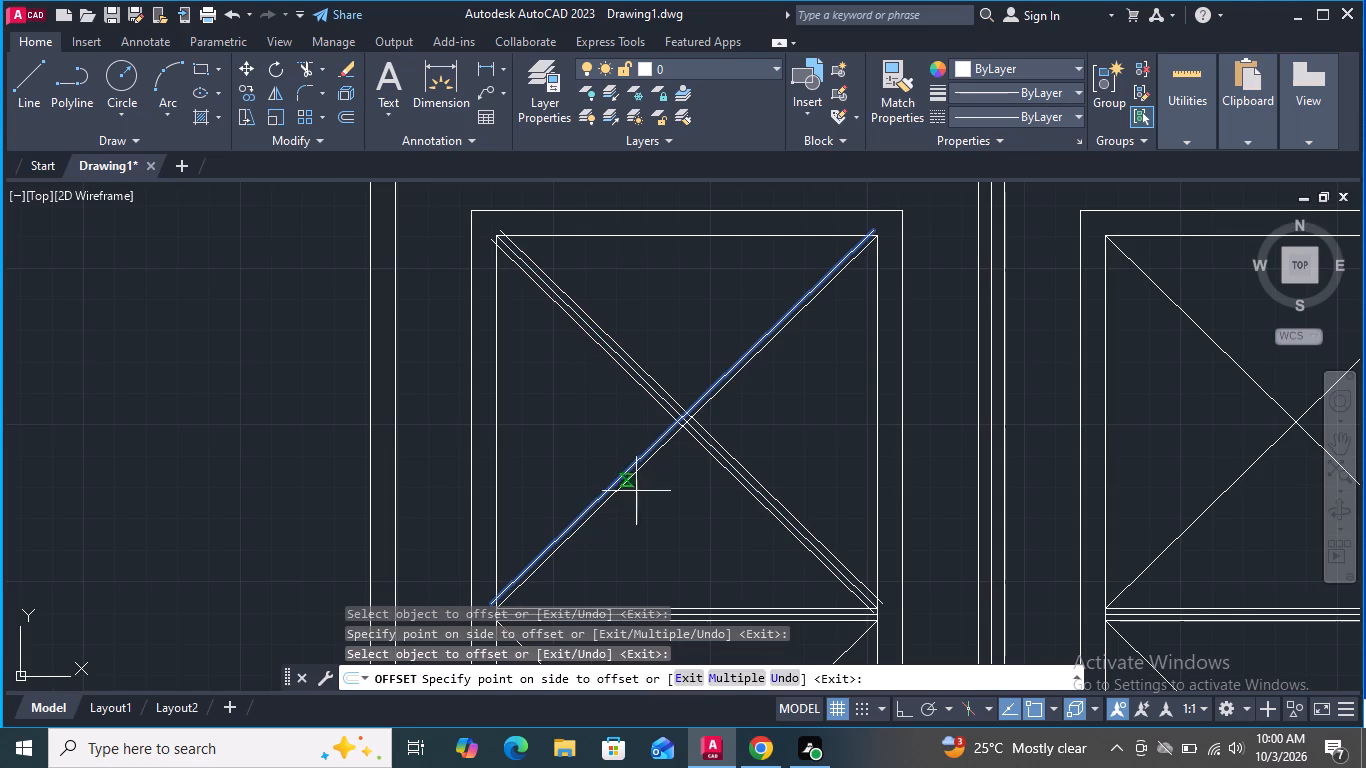
scroll(646, 491, "up", 2)
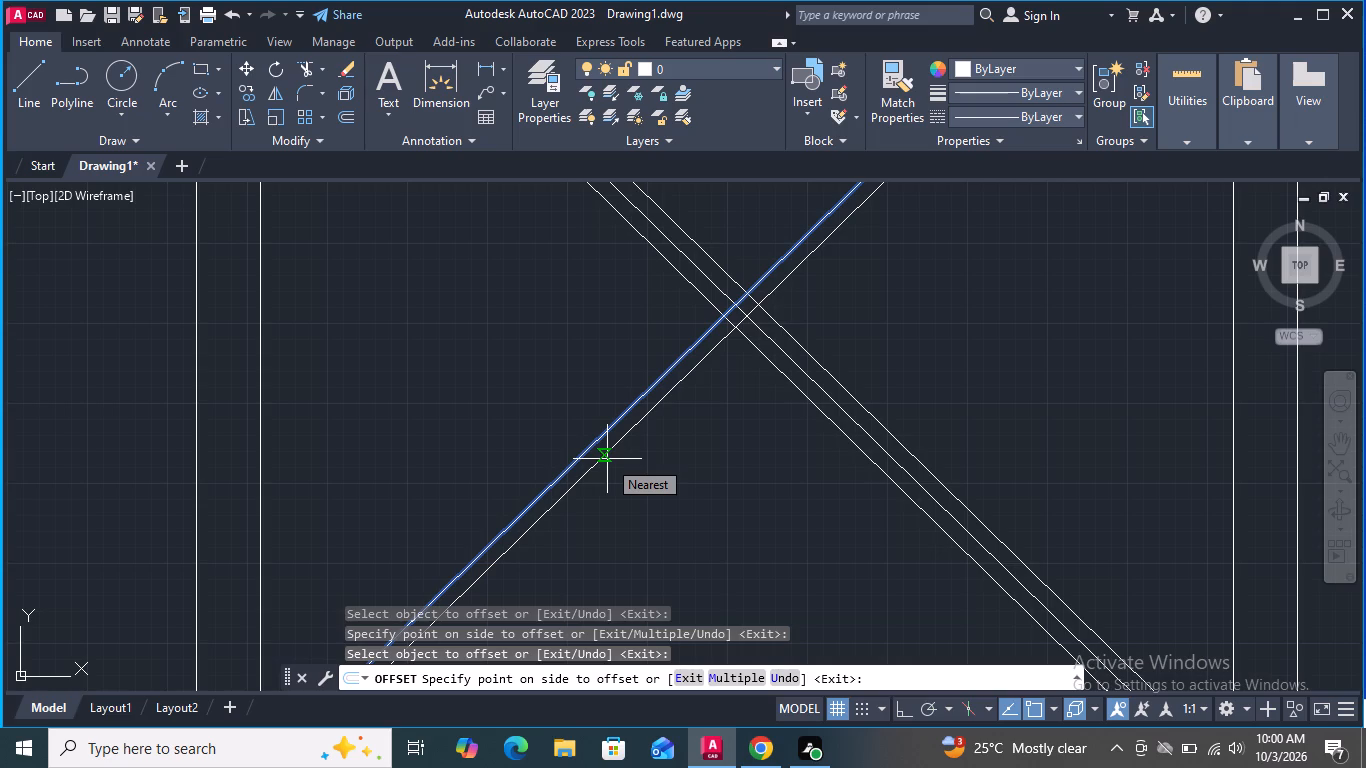
key("Escape")
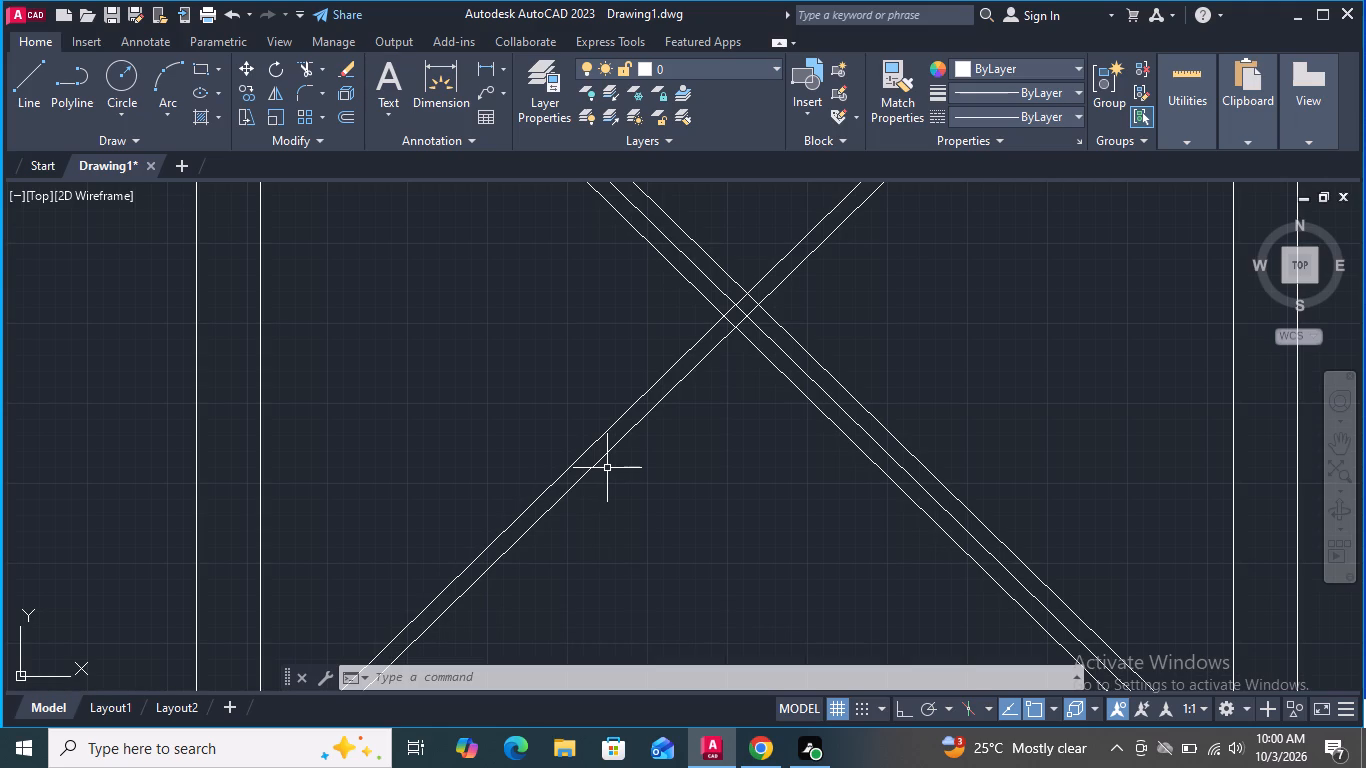
Offset the rising diagonal of the left door's top pane by 1/2" toward its lower-right side.
key("space")
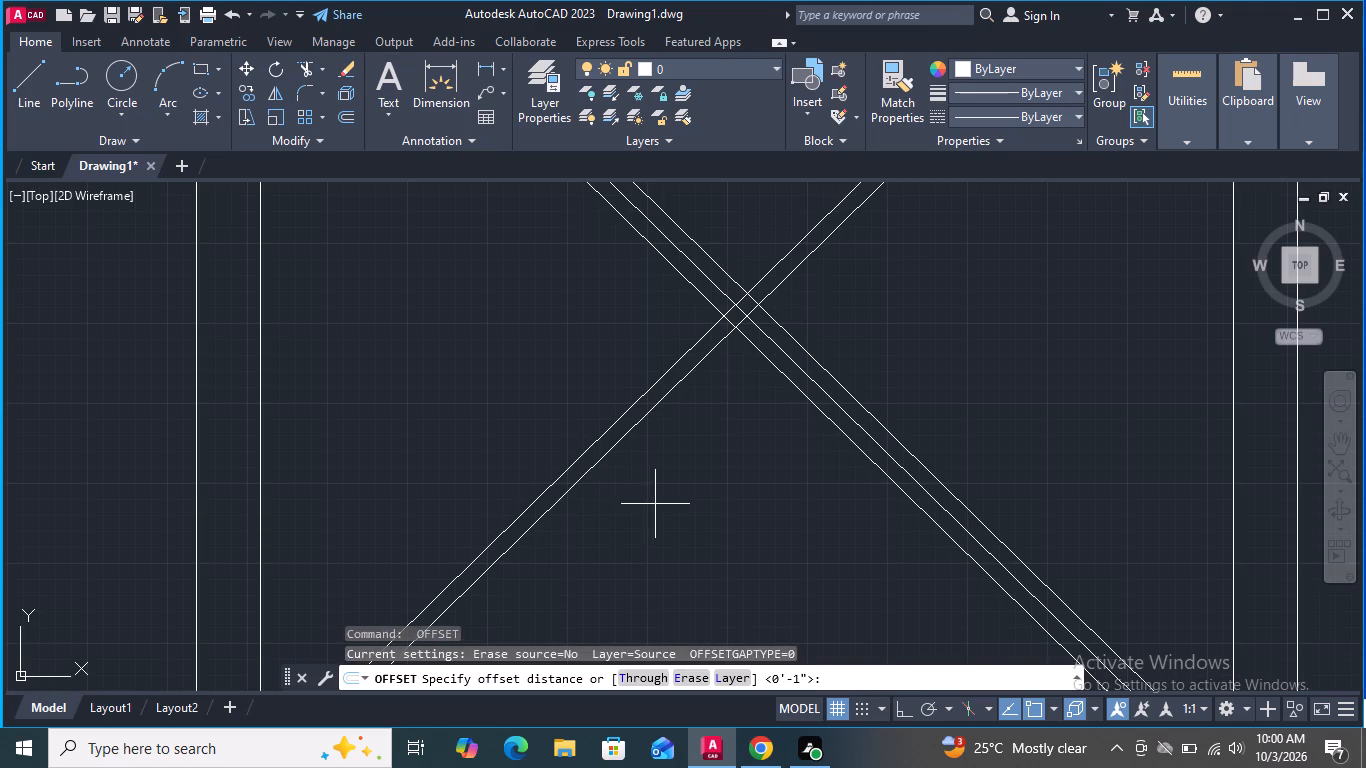
key("1")
key("slash")
key("2")
key("shift+quotedbl")
key("Return")
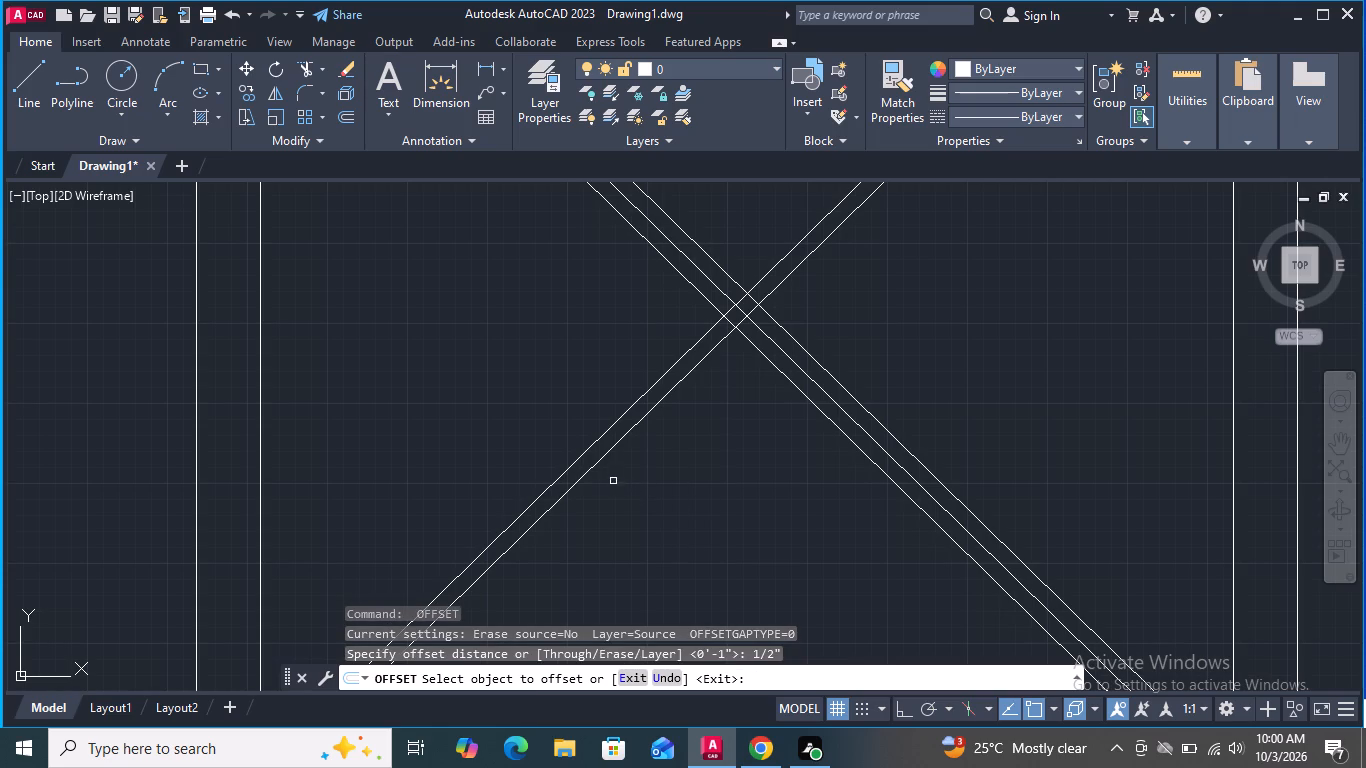
left_click(588, 470)
left_click(616, 516)
Offset both diagonals of the right door's top pane by 1/2" to each side.
scroll(616, 516, "down", 1)
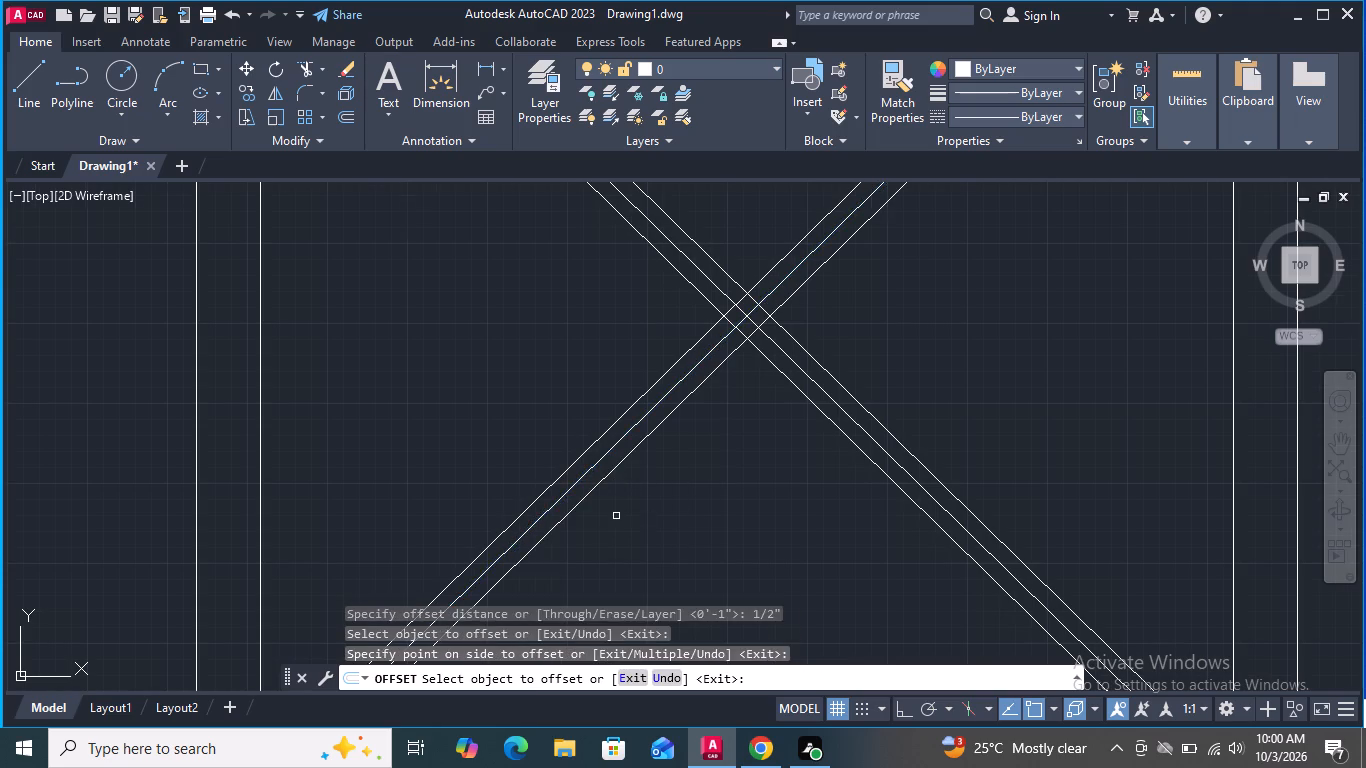
scroll(616, 516, "down", 2)
scroll(998, 487, "up", 1)
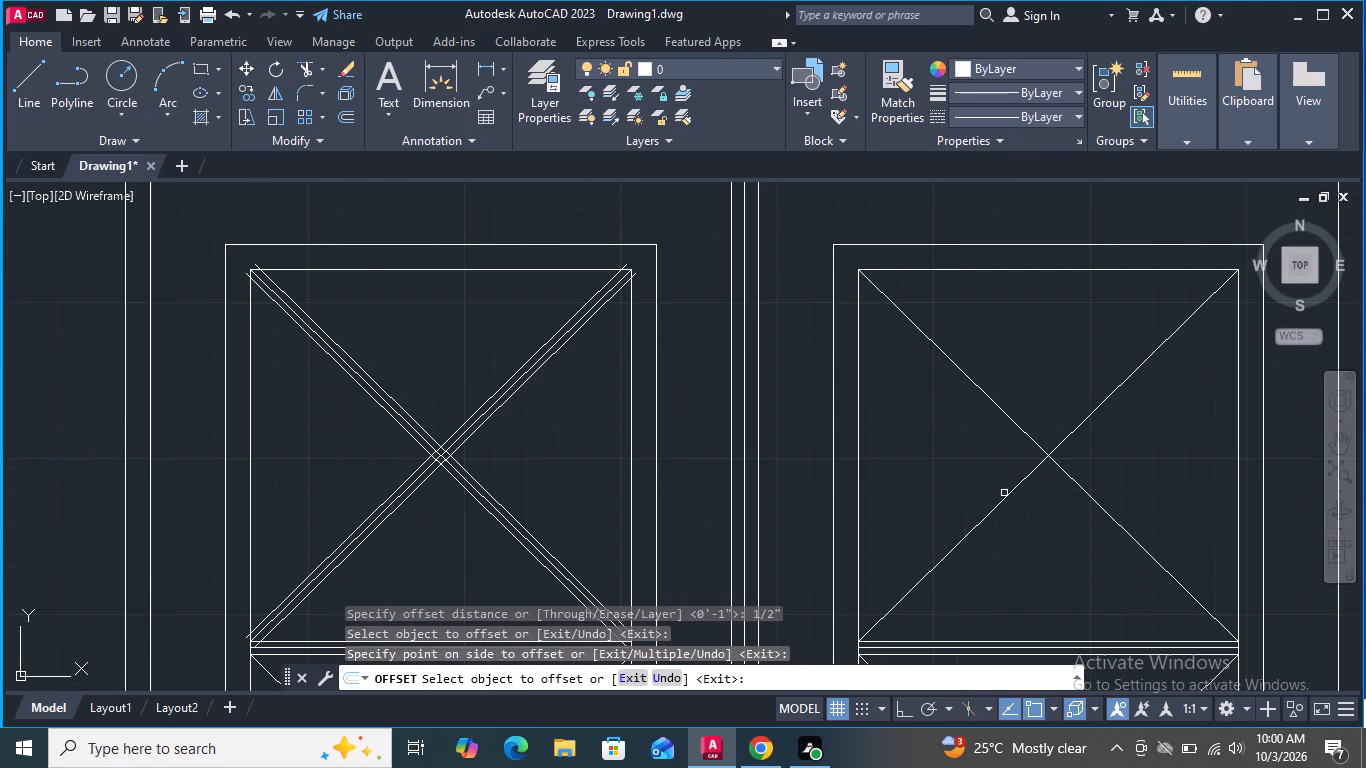
left_click(1005, 494)
left_click(953, 464)
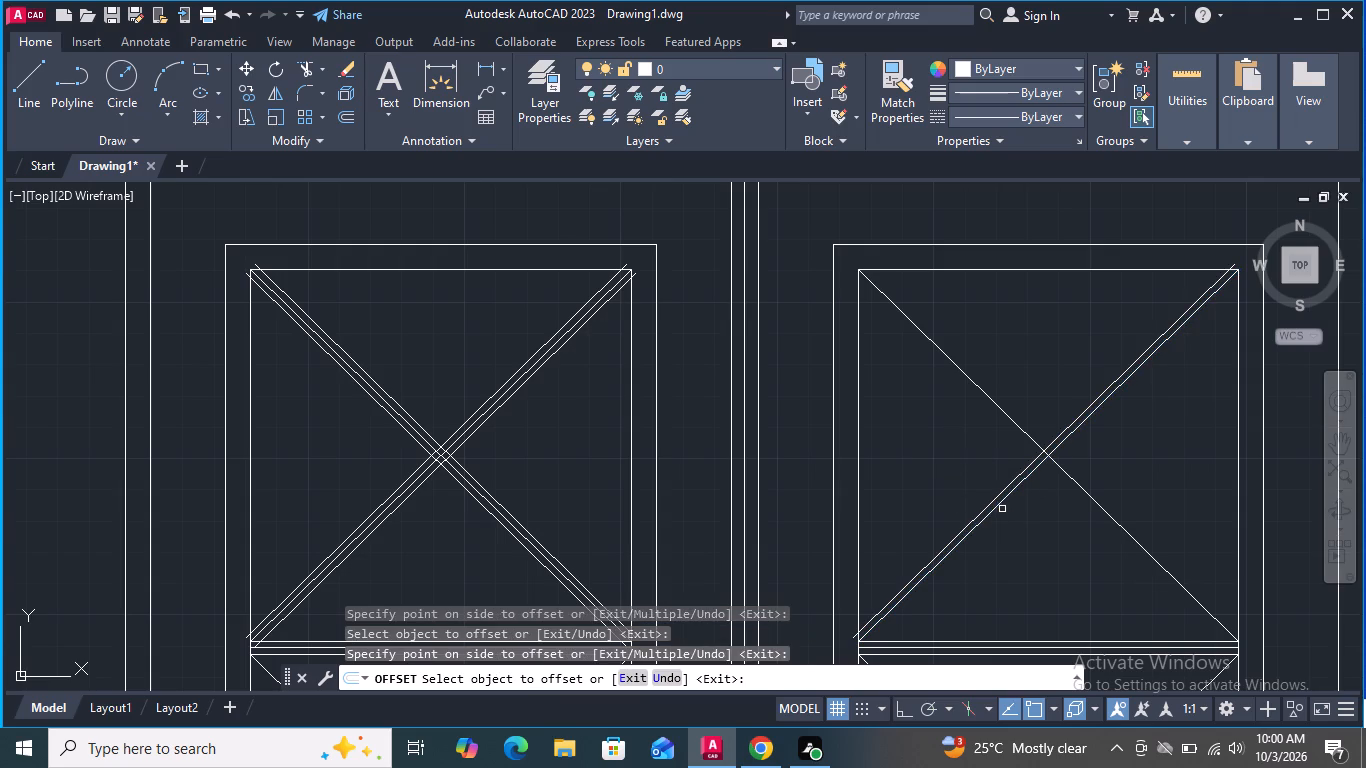
left_click(999, 504)
left_click(1014, 531)
left_click(1127, 536)
left_click(1108, 554)
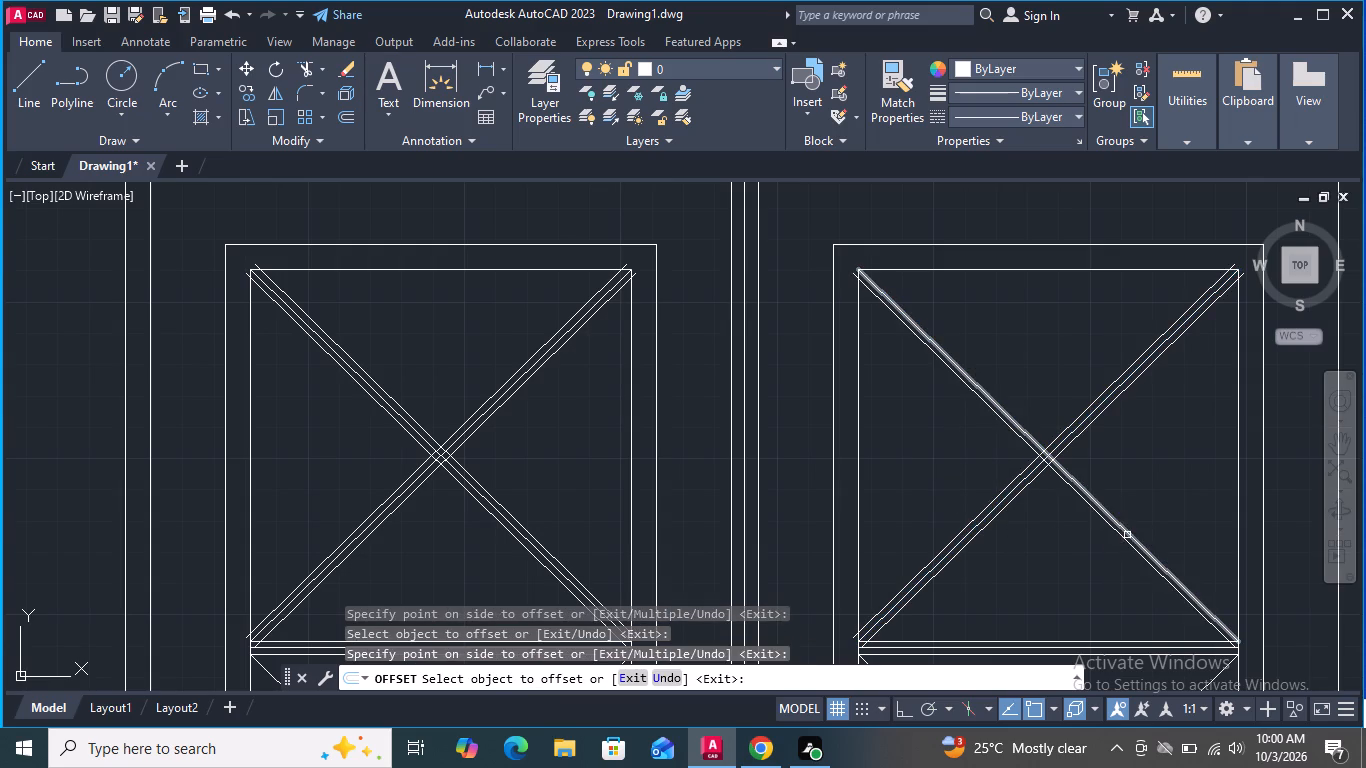
left_click(1127, 534)
left_click(1136, 520)
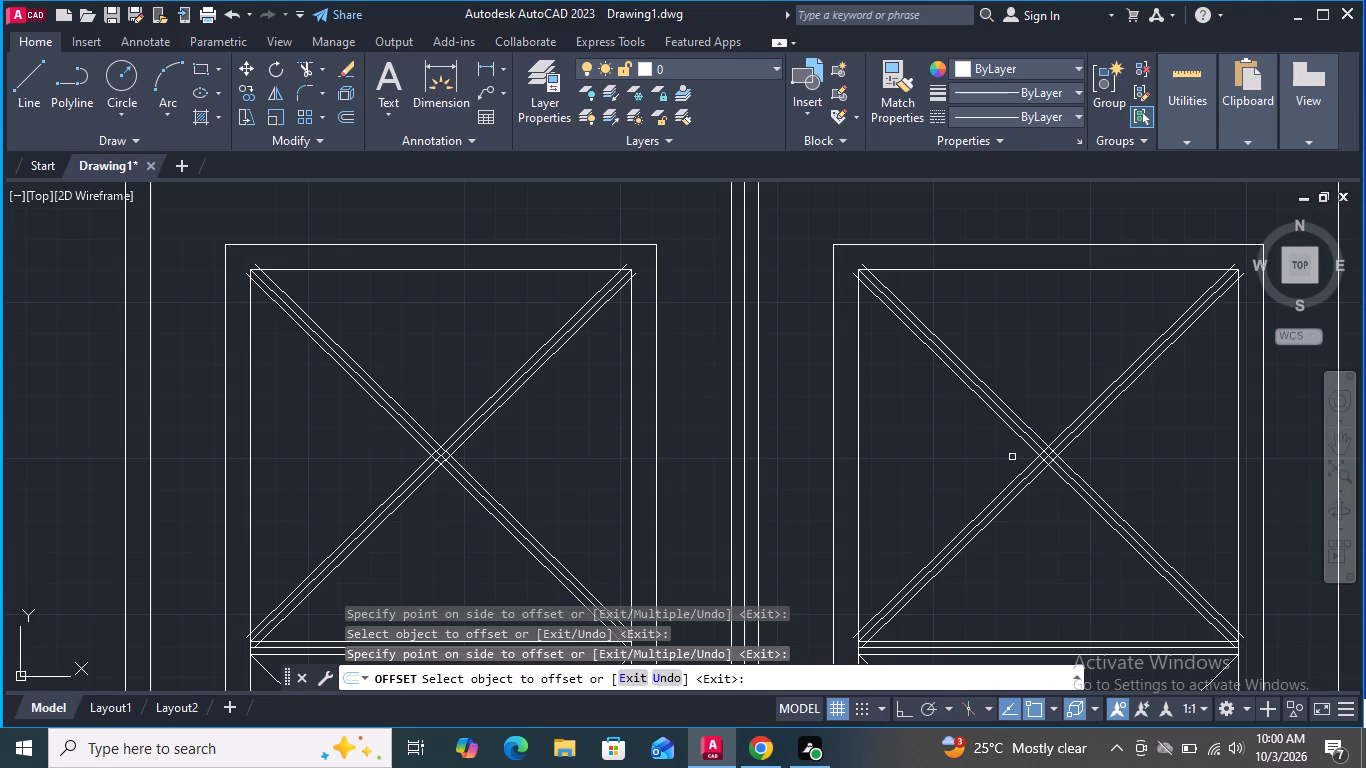
Offset both diagonals of the left door's second pane from the top by 1/2" to each side.
scroll(927, 410, "down", 5)
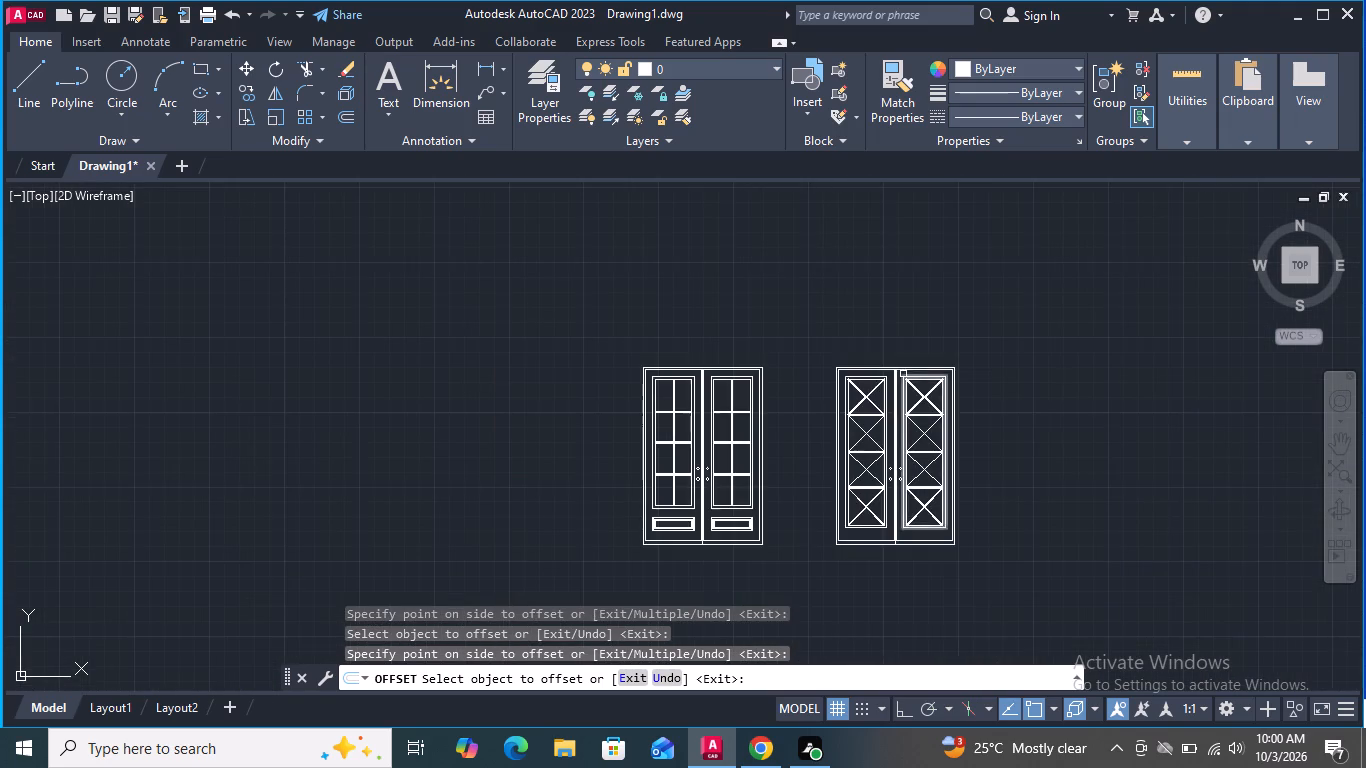
scroll(879, 433, "up", 6)
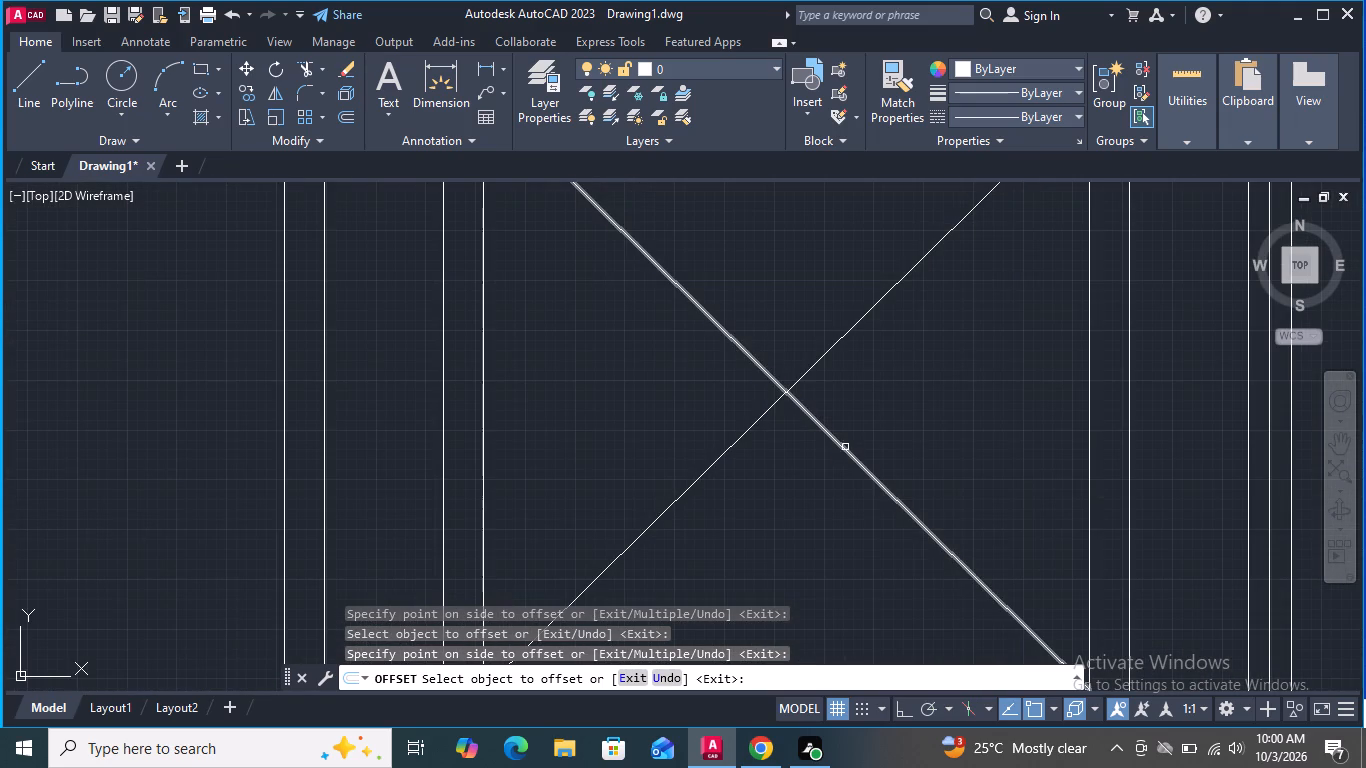
left_click(845, 447)
left_click(865, 426)
left_click(841, 447)
left_click(822, 465)
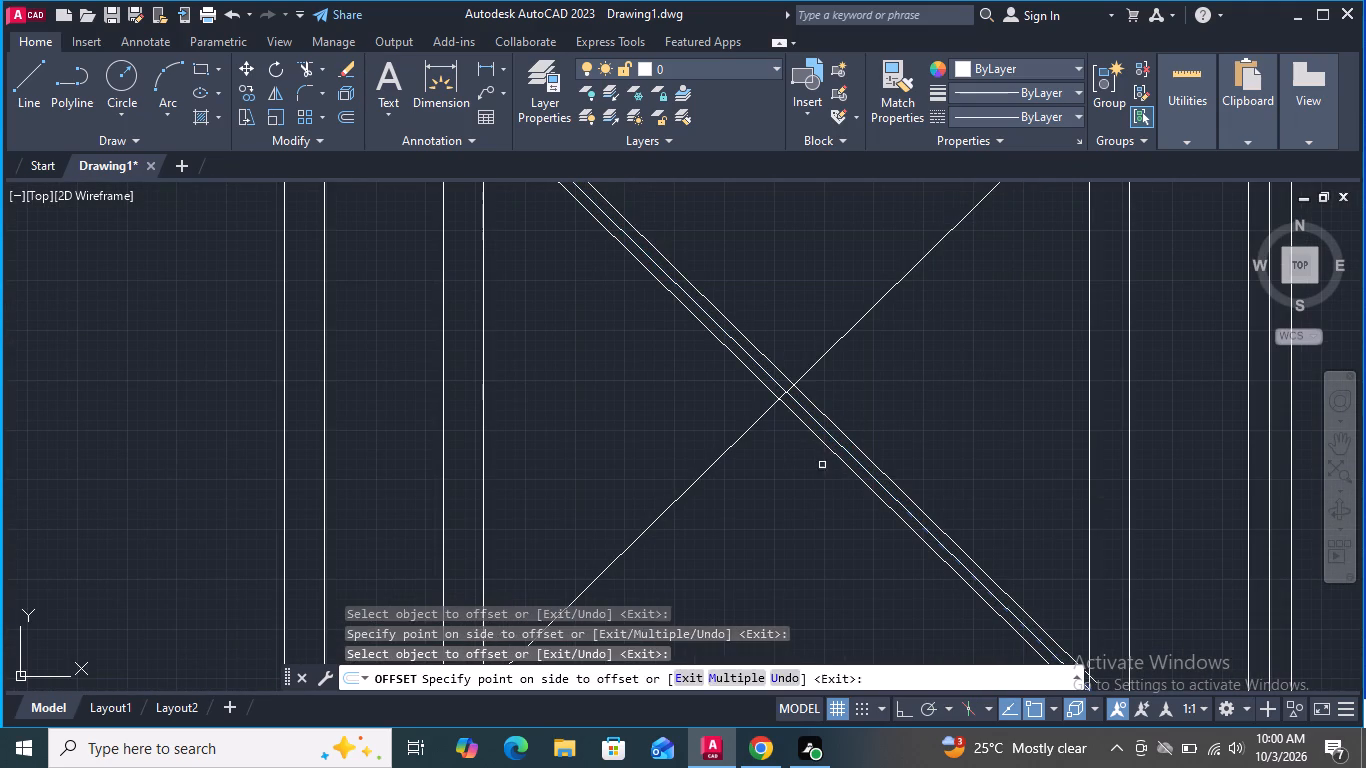
left_click(744, 432)
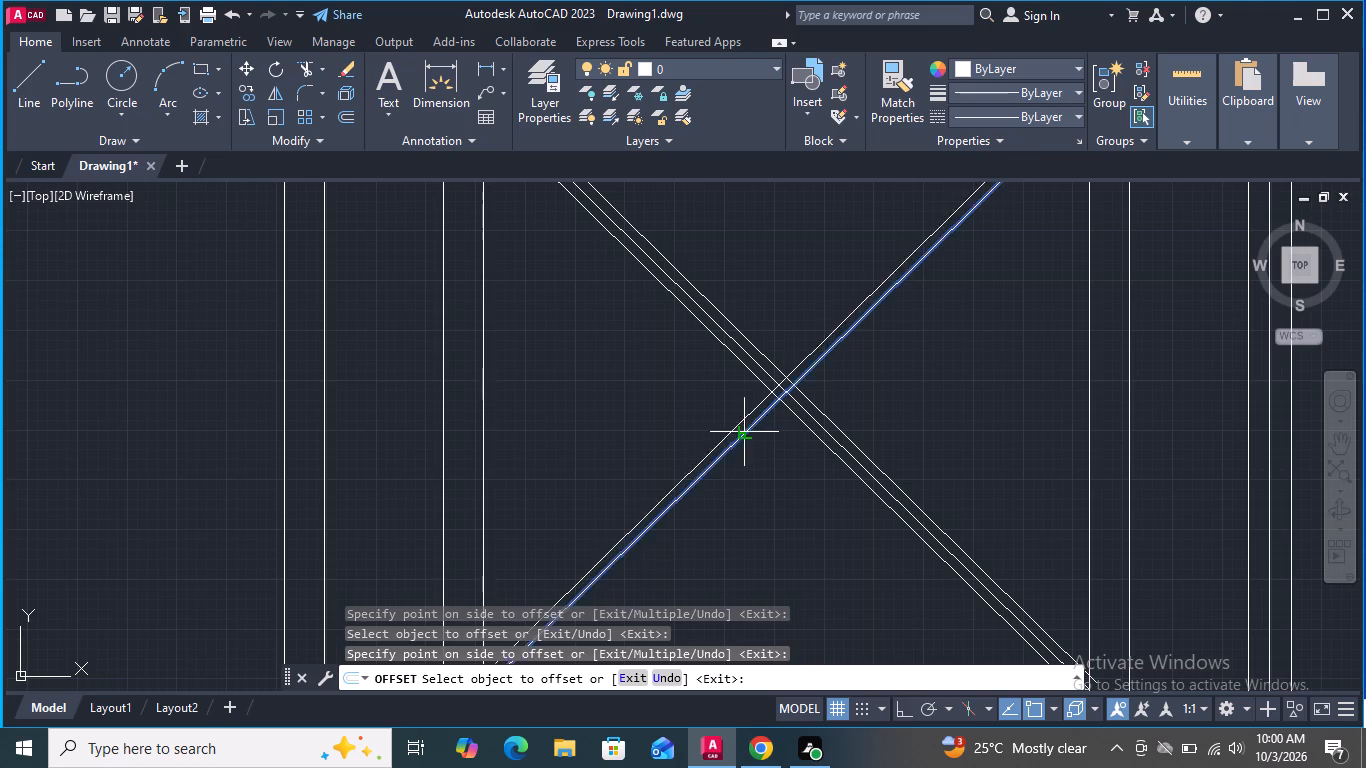
left_click(750, 458)
left_click(730, 449)
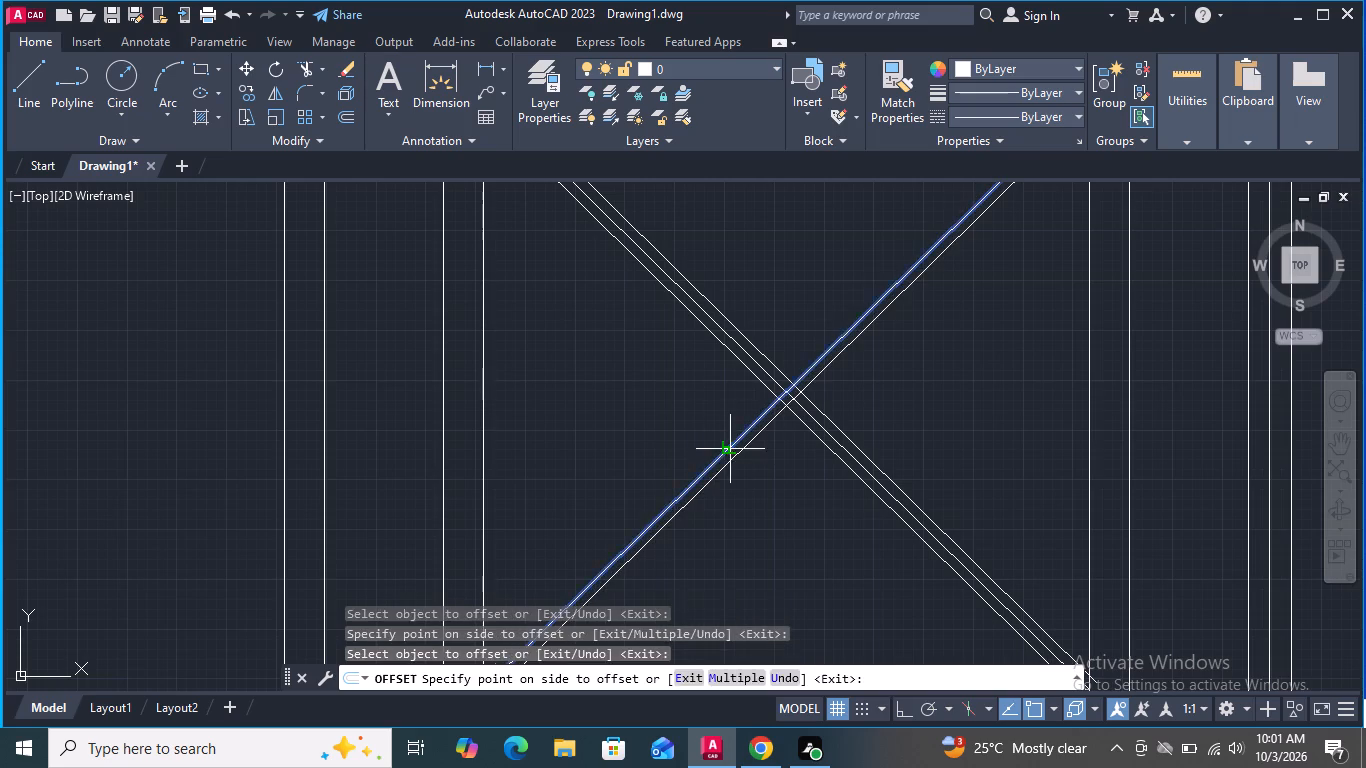
left_click(673, 423)
Offset both diagonals of the right door's second pane from the top by 1/2" to each side.
scroll(672, 423, "down", 4)
scroll(832, 417, "up", 4)
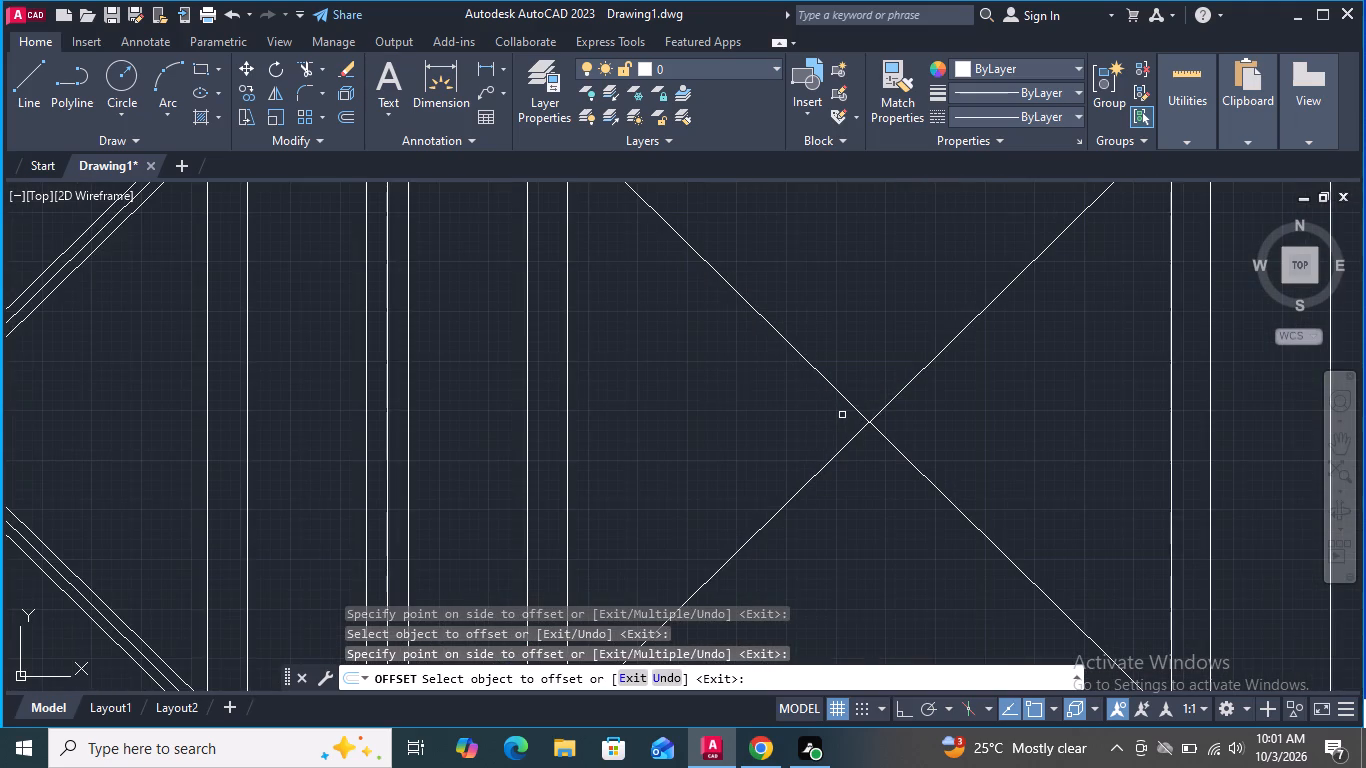
scroll(842, 415, "up", 1)
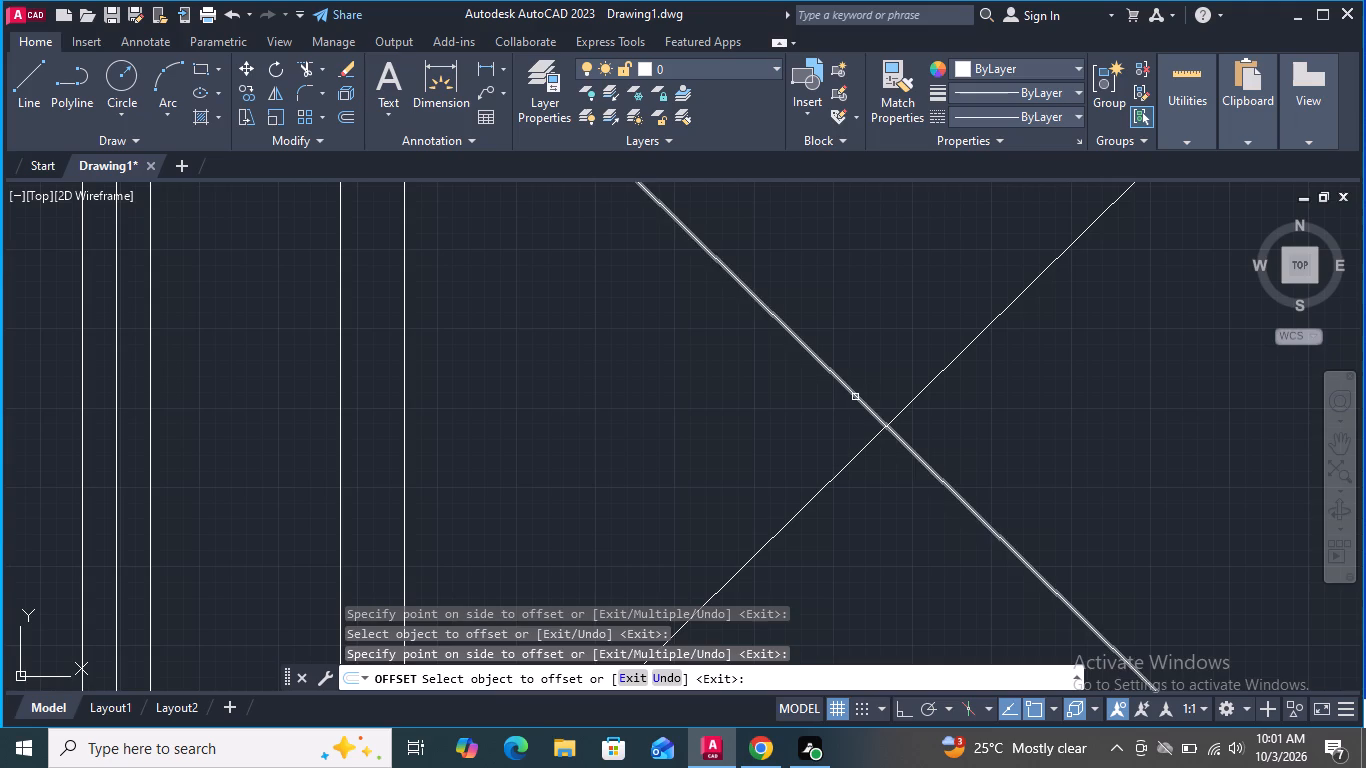
left_click(855, 397)
left_click(835, 422)
left_click(858, 397)
left_click(880, 374)
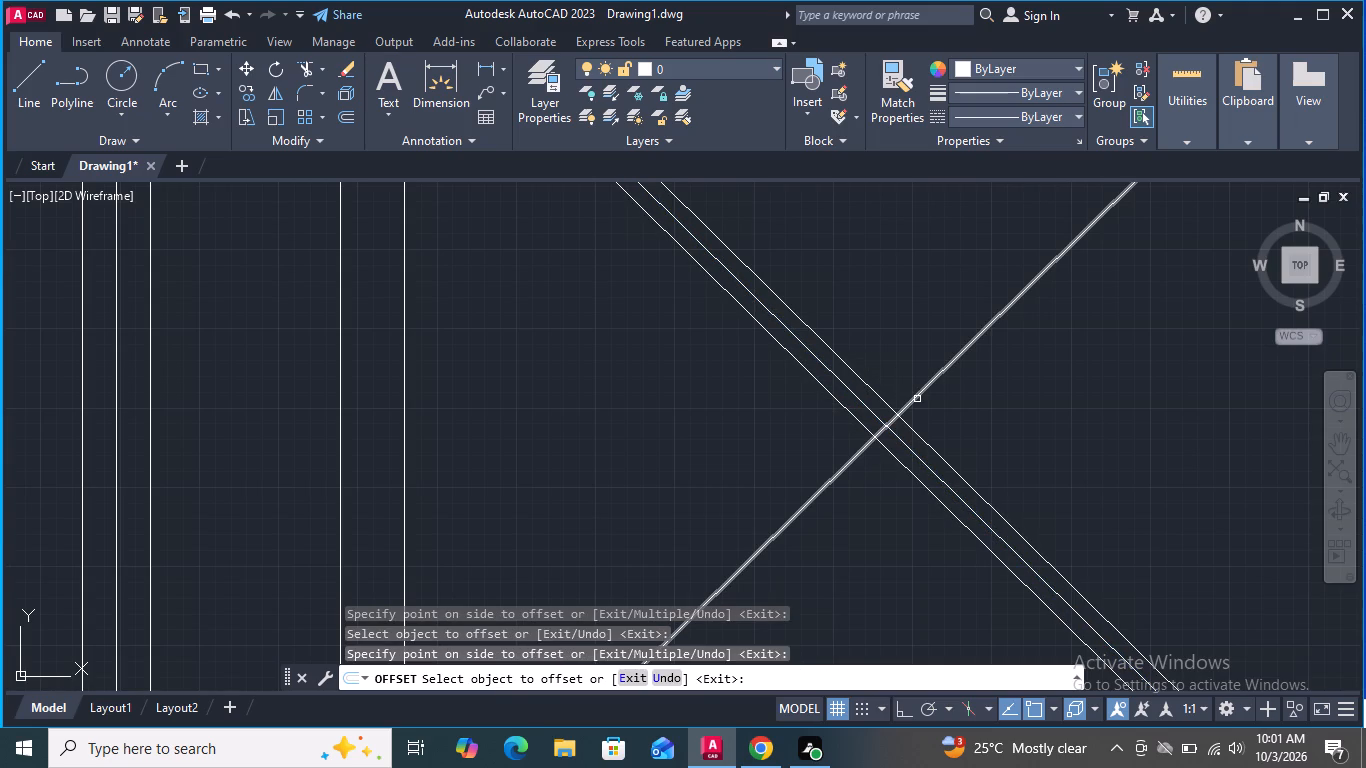
left_click(917, 399)
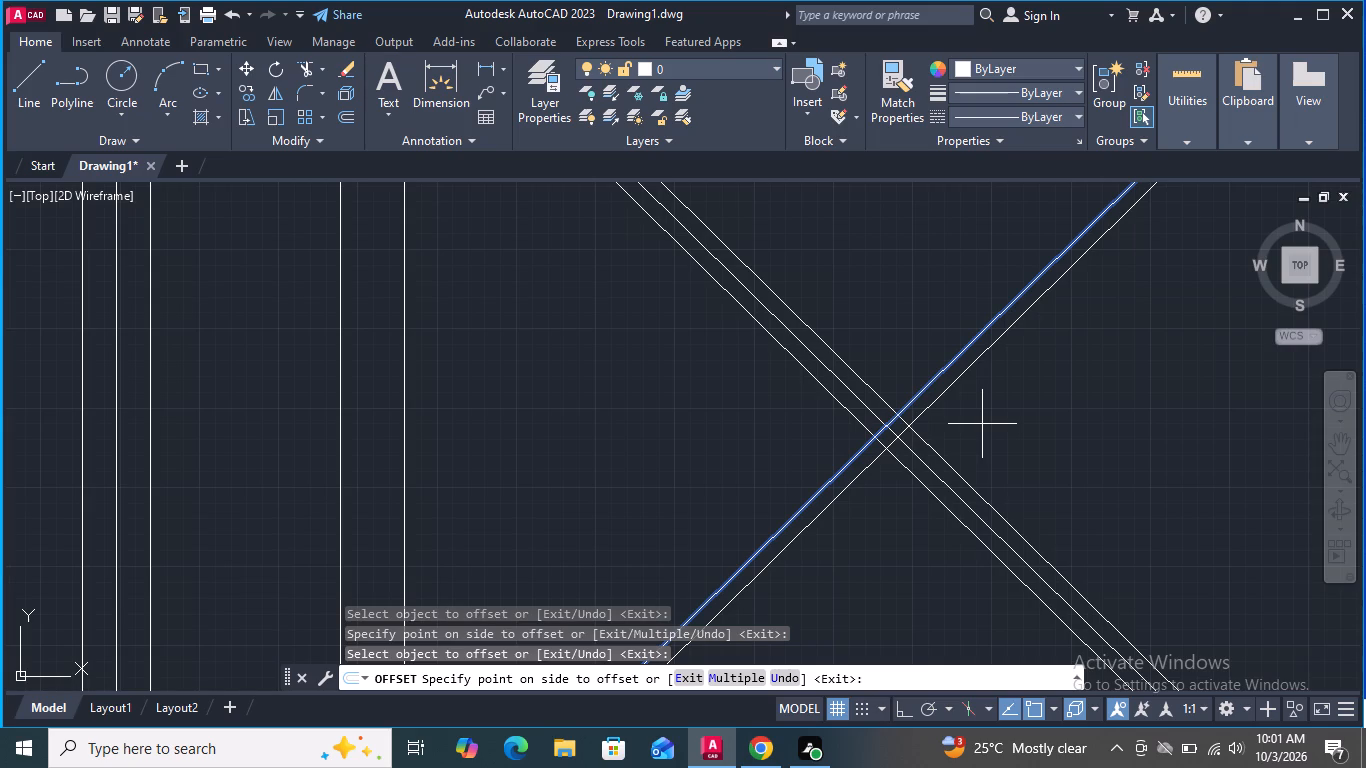
left_click(982, 424)
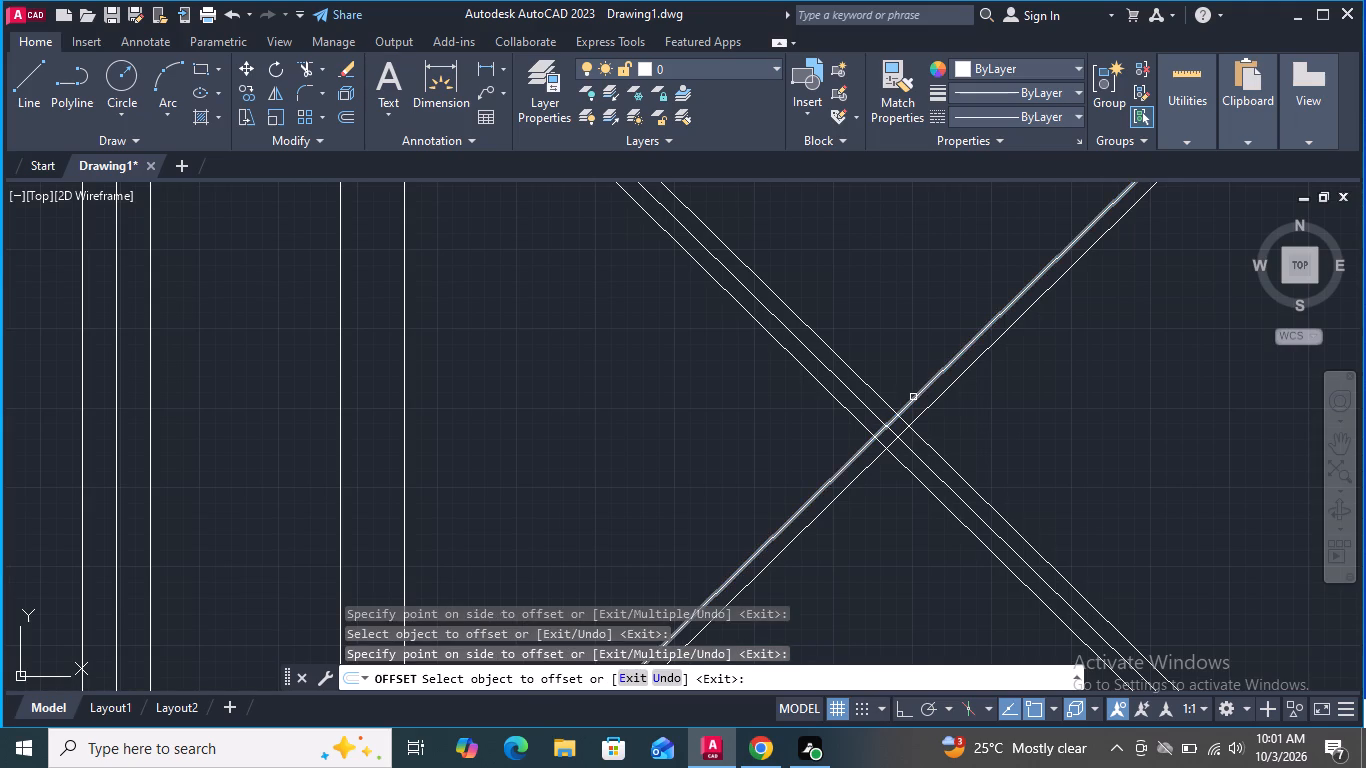
left_click(913, 397)
left_click(886, 366)
Offset both diagonals of the right door's third pane from the top by 1/2" to each side.
scroll(888, 356, "down", 4)
scroll(909, 489, "up", 2)
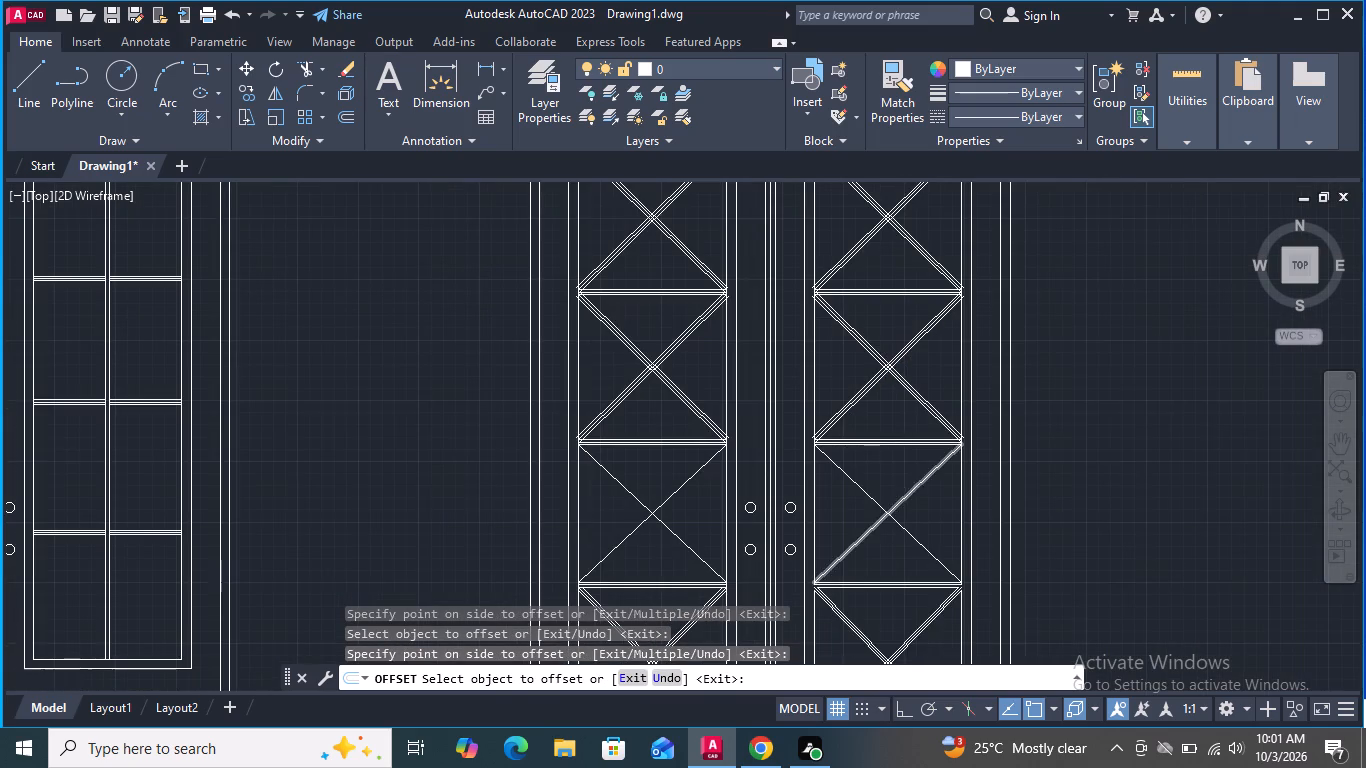
scroll(907, 490, "up", 1)
left_click(908, 509)
left_click(927, 546)
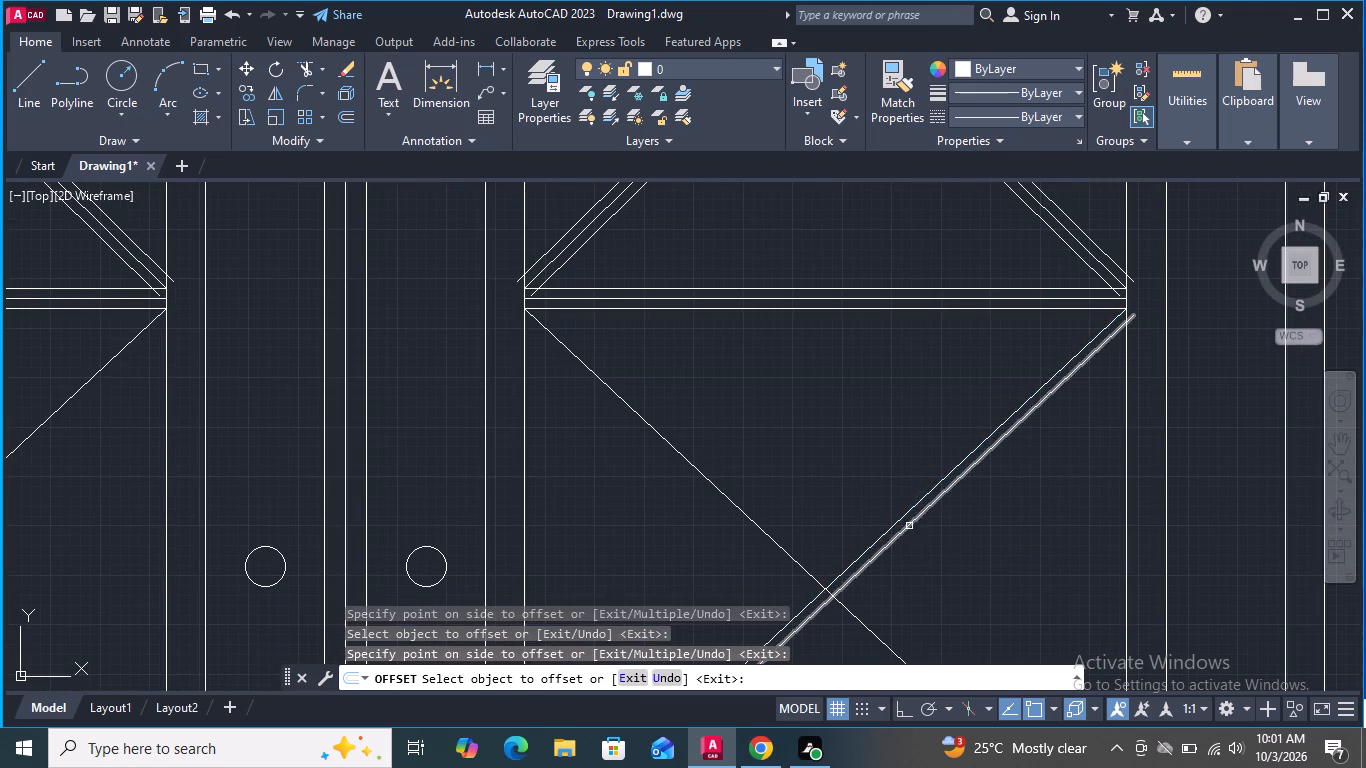
left_click(902, 516)
left_click(864, 484)
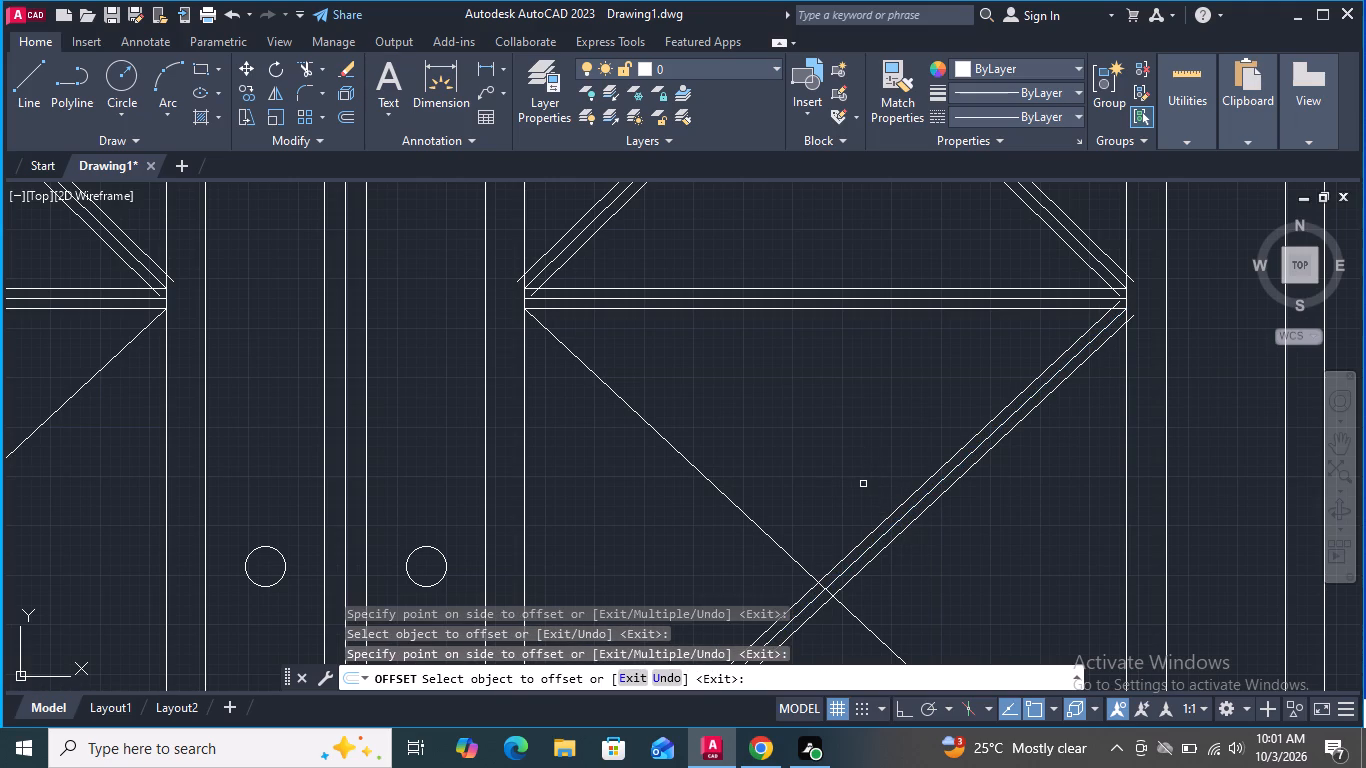
scroll(865, 469, "down", 2)
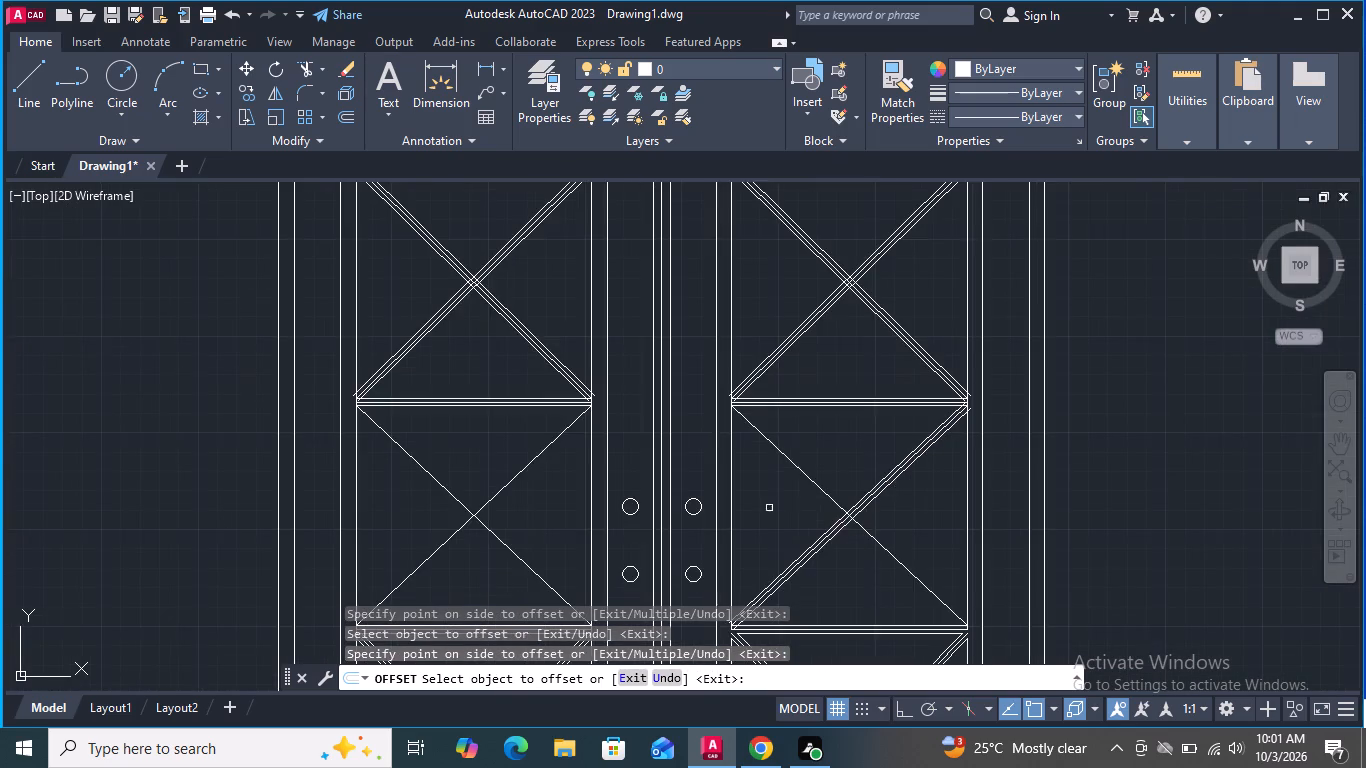
scroll(768, 508, "up", 3)
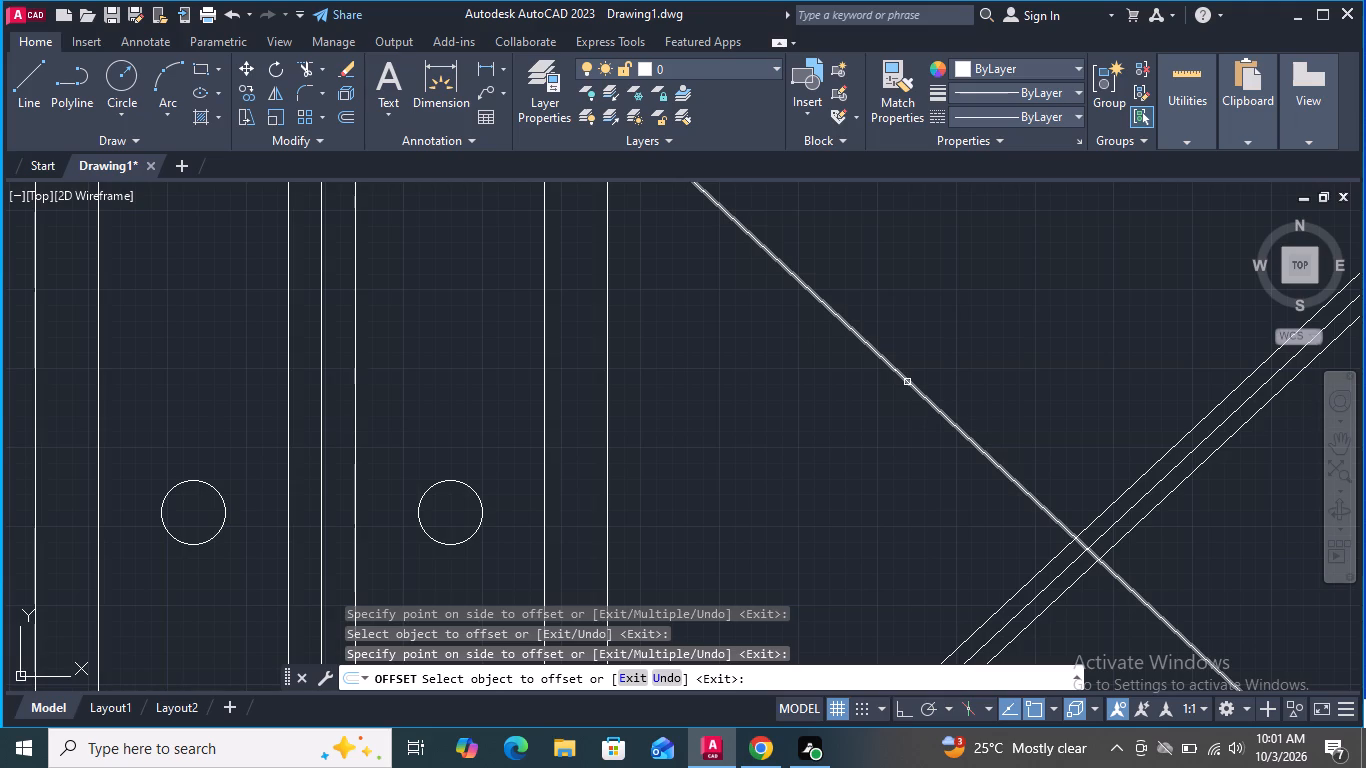
left_click(907, 382)
left_click(885, 408)
left_click_drag(916, 388, 925, 383)
left_click(948, 357)
Offset both diagonals of the left door's third pane from the top by 1/2" to each side and end the Offset command.
scroll(952, 357, "down", 4)
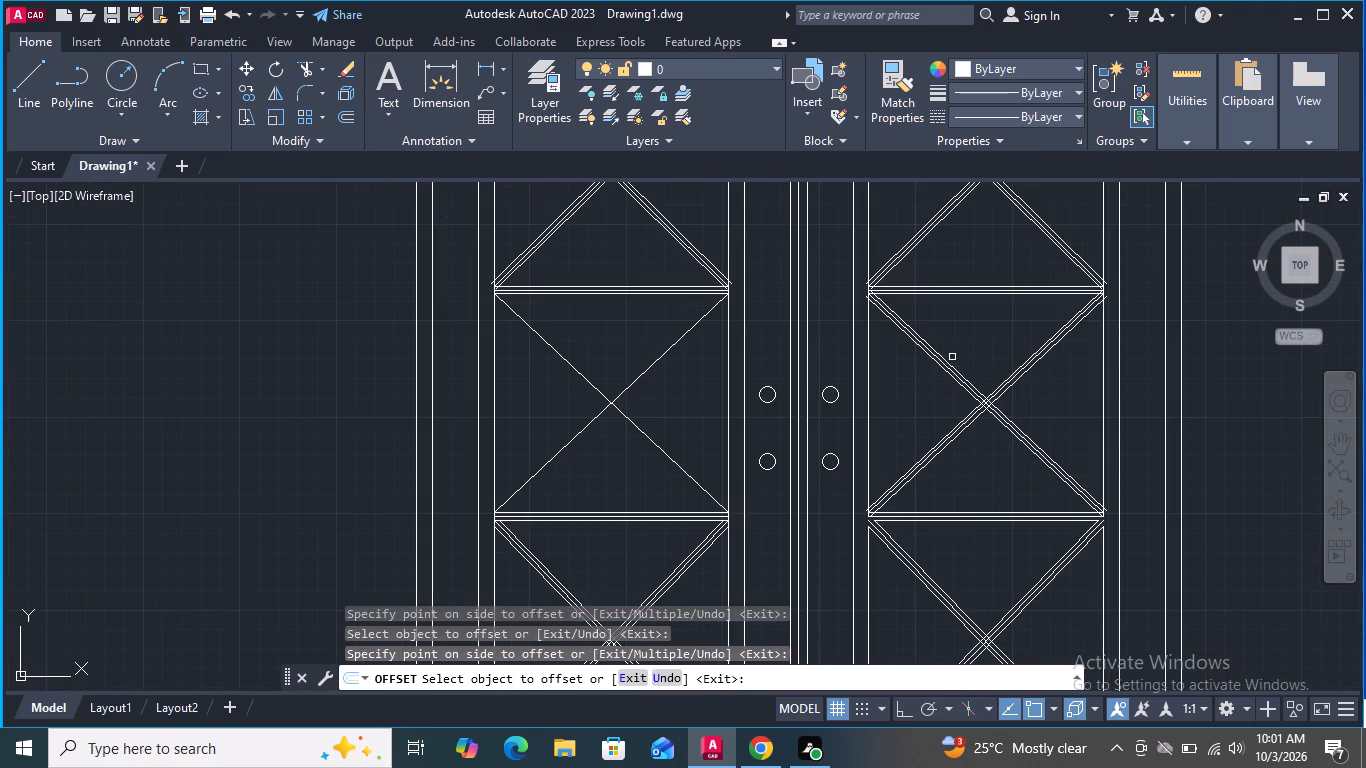
scroll(620, 511, "up", 3)
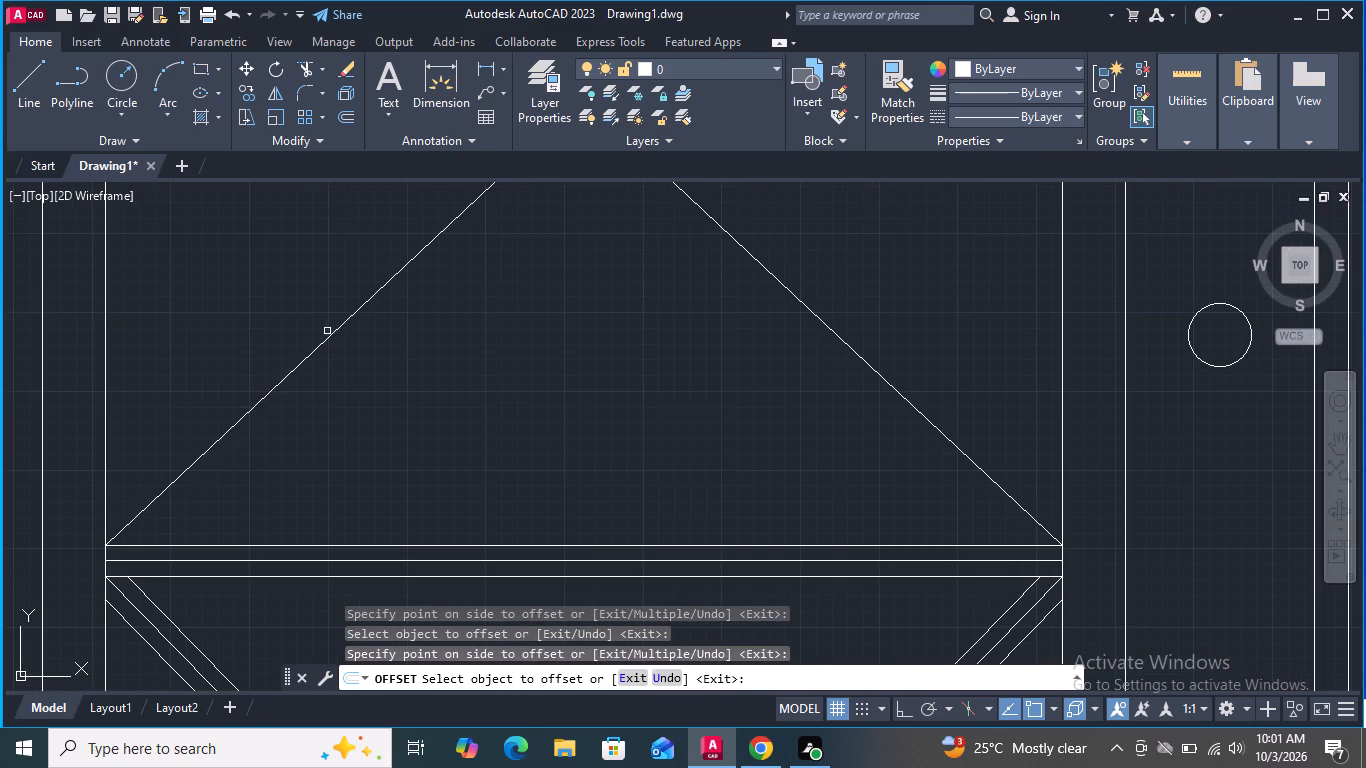
left_click(327, 336)
left_click(342, 388)
left_click_drag(315, 349, 278, 340)
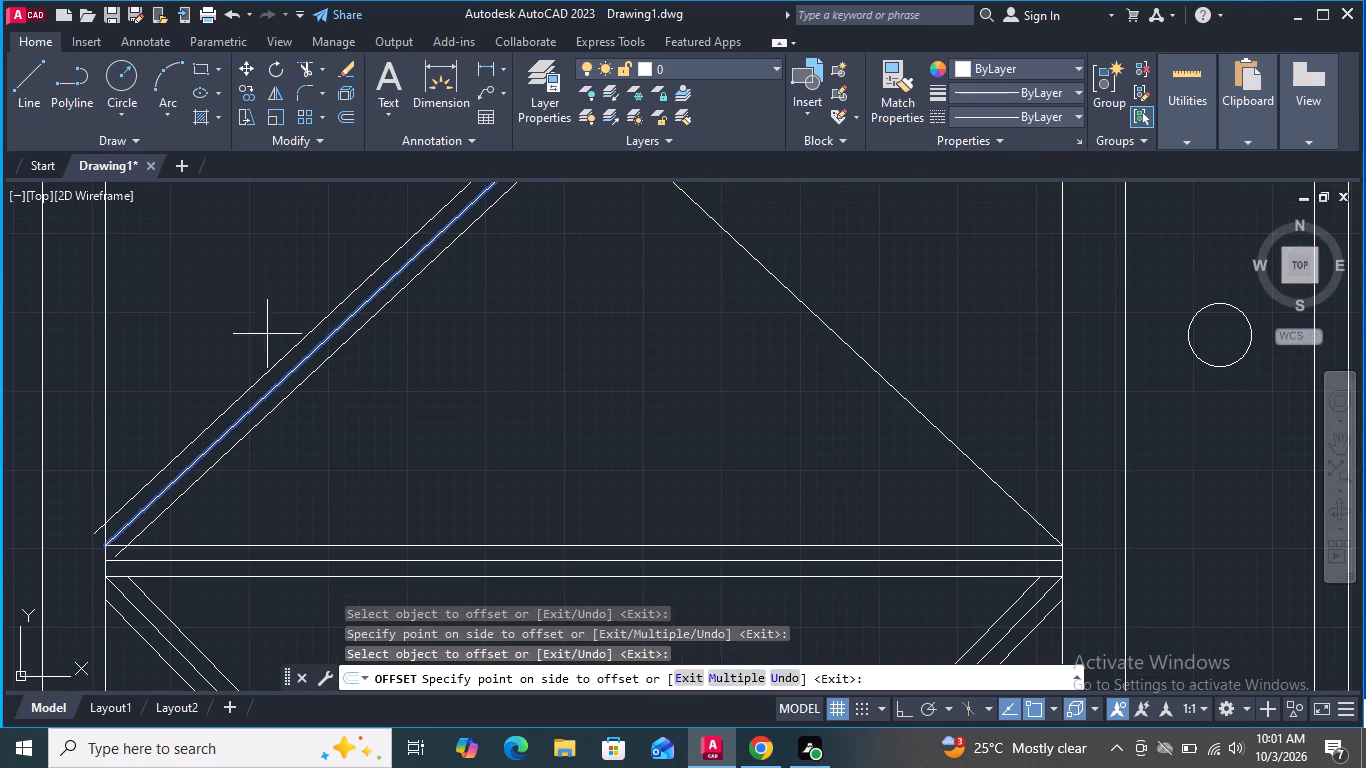
left_click(209, 310)
scroll(545, 451, "down", 2)
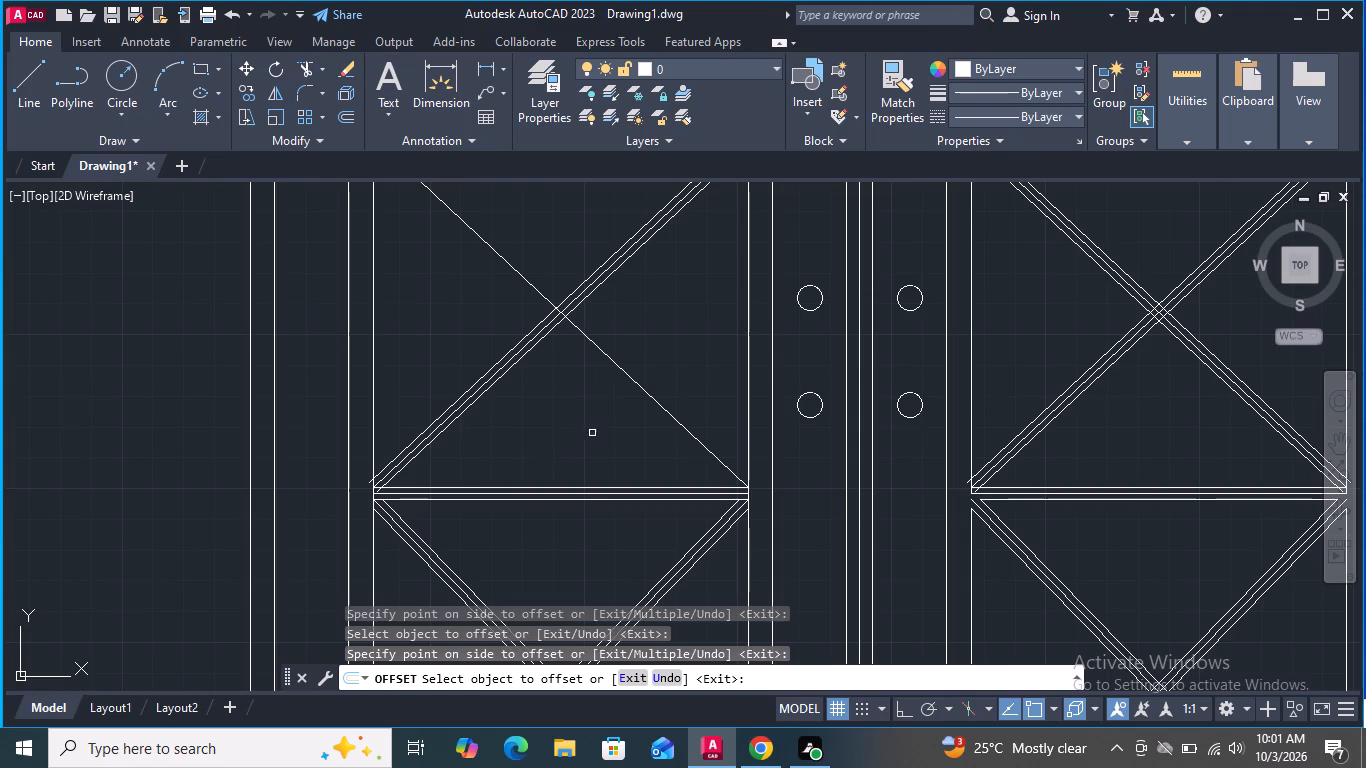
left_click(633, 382)
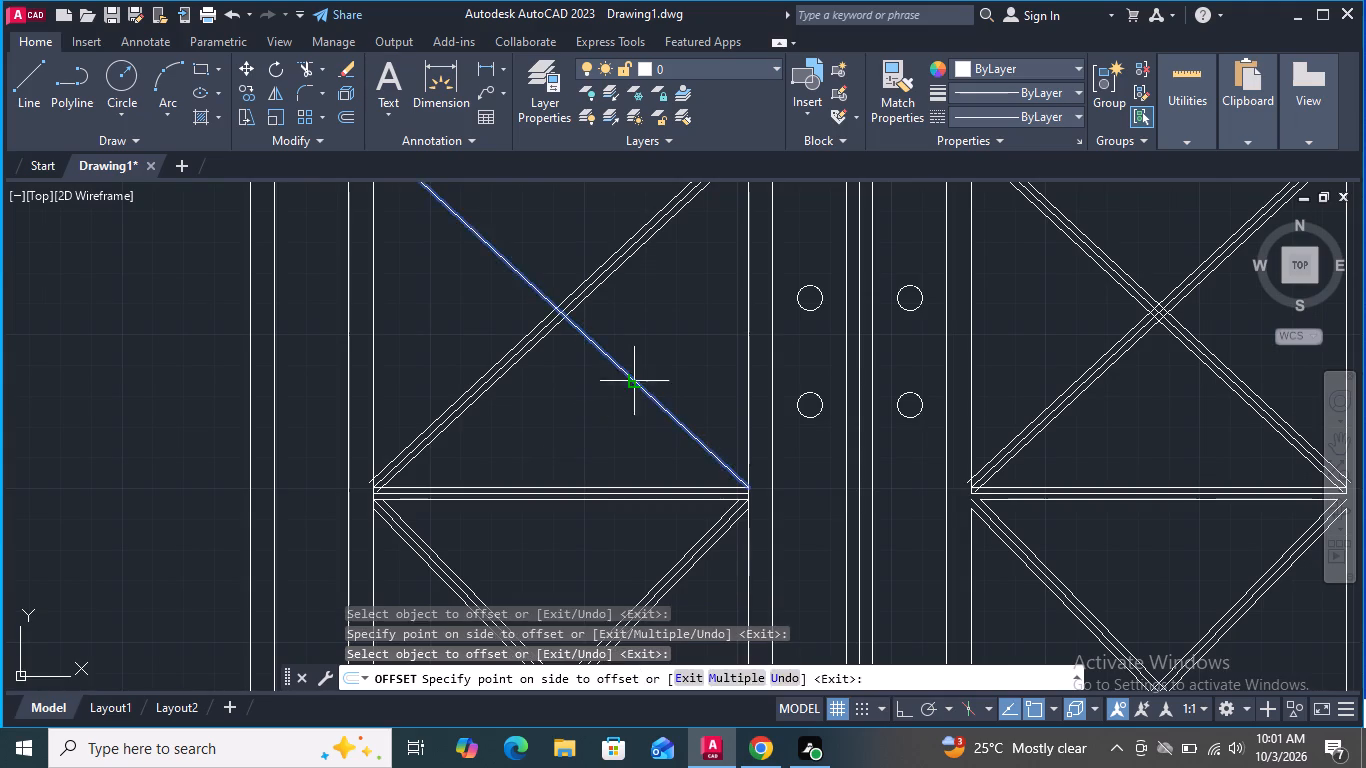
left_click(611, 403)
left_click(631, 381)
left_click(648, 366)
scroll(648, 366, "down", 2)
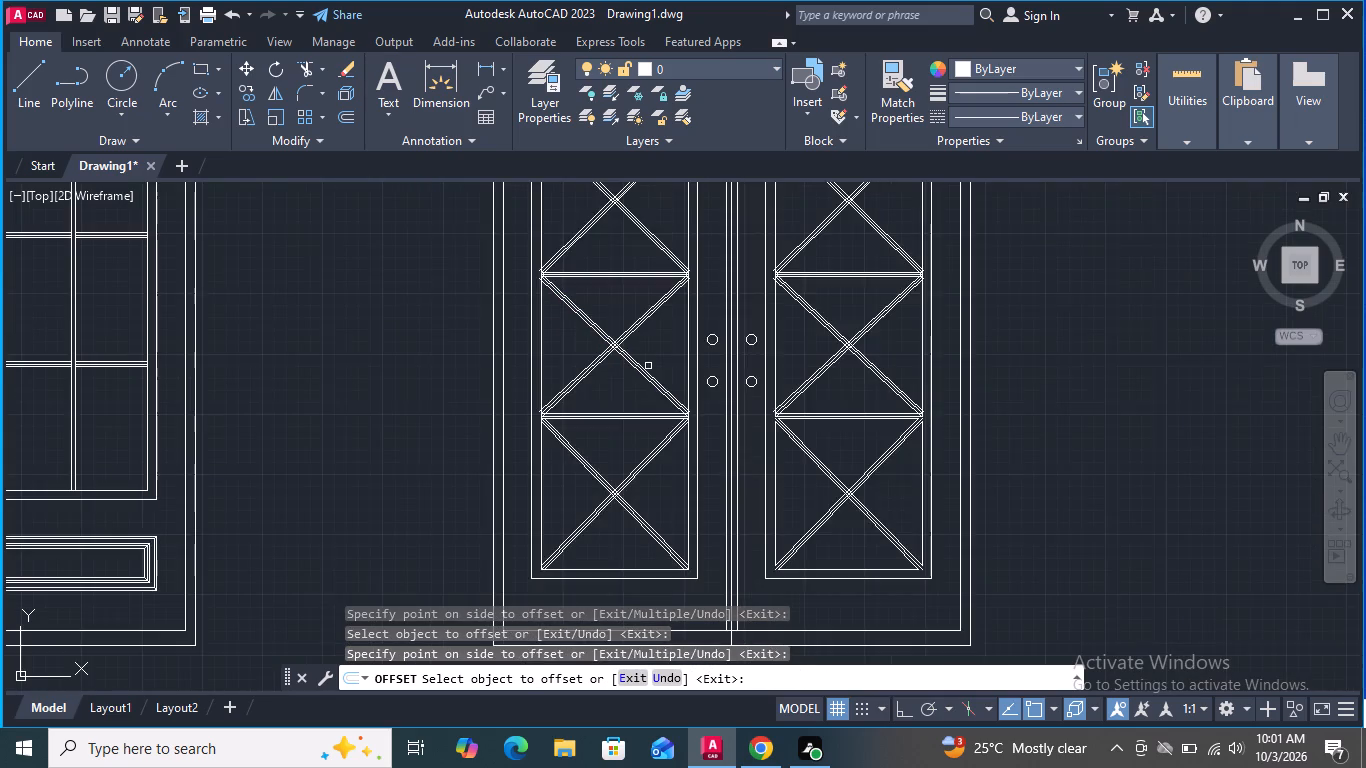
scroll(648, 366, "down", 2)
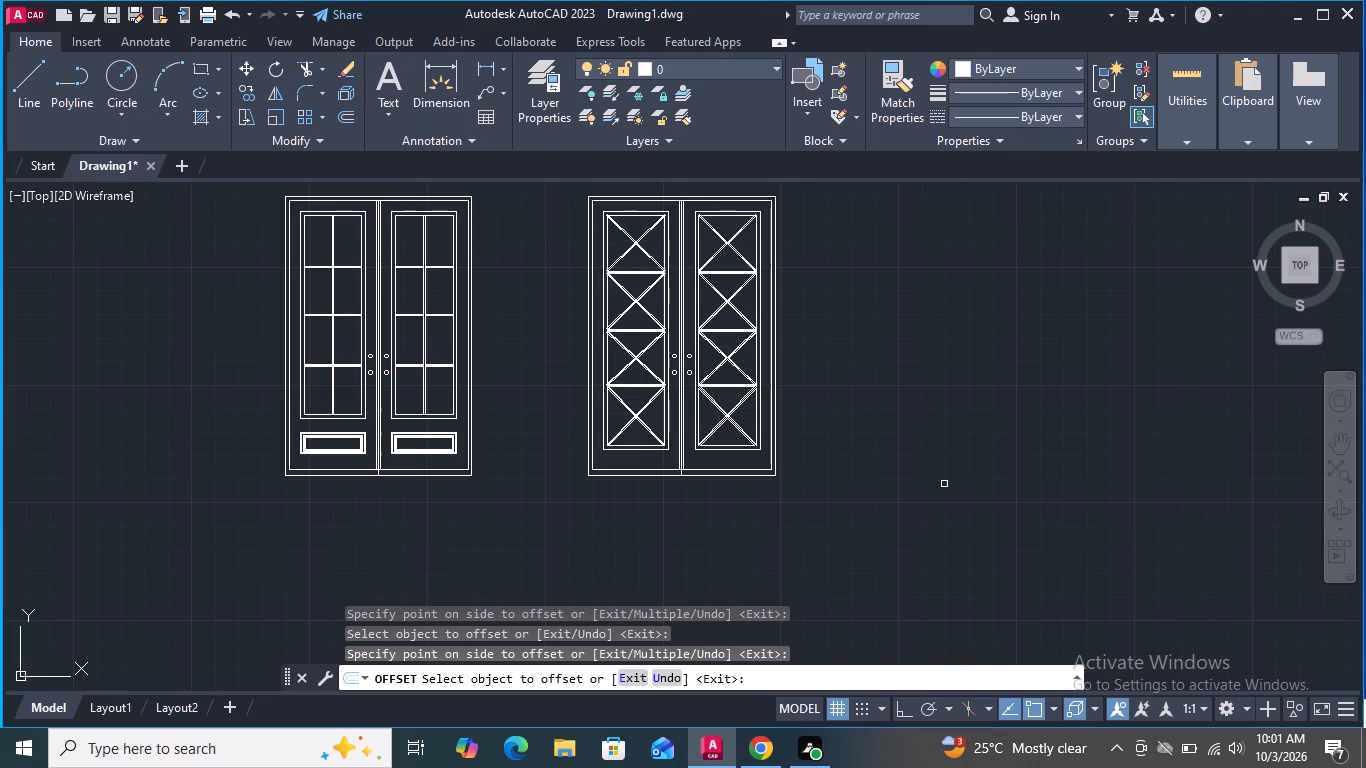
key("space")
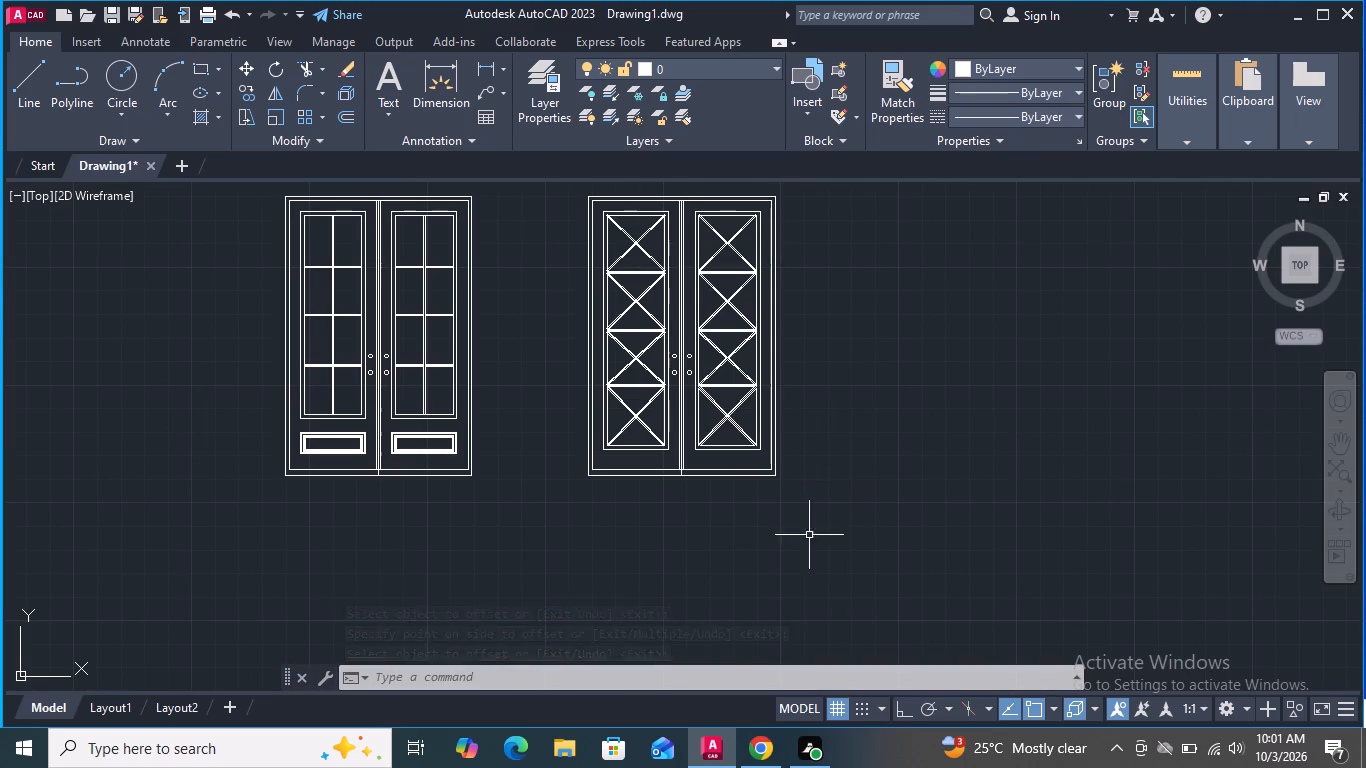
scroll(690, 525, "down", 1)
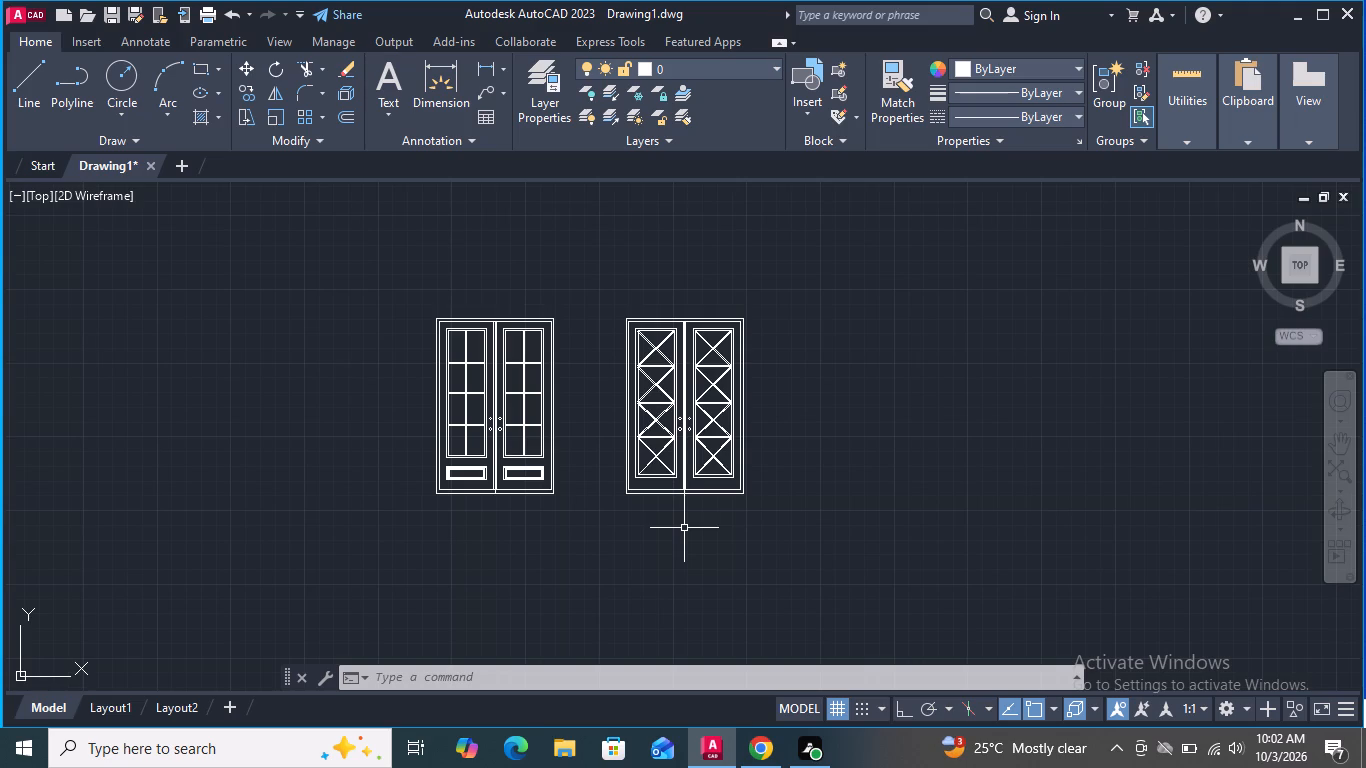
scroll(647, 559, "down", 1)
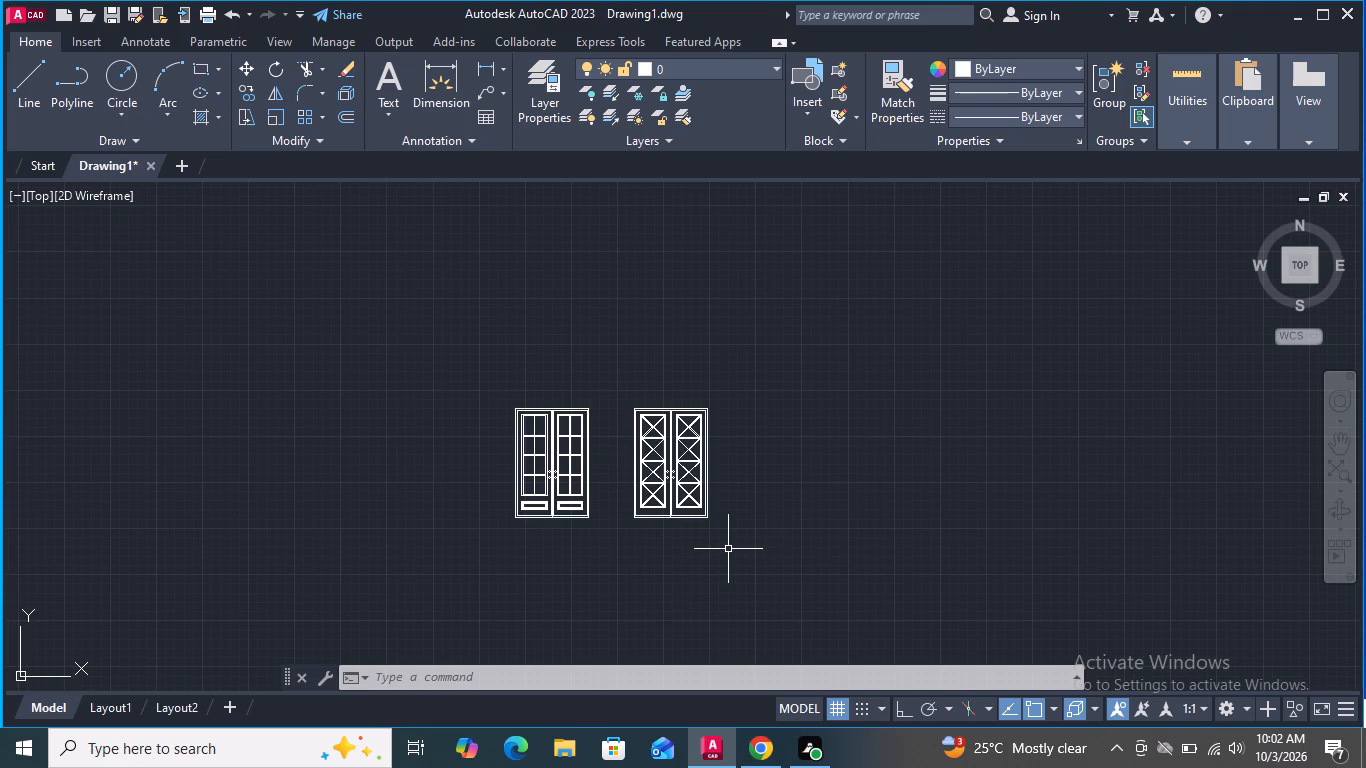
Copy the original double door with the rectangular panes to the right of the X-barred variant, in line with its base.
scroll(672, 519, "up", 3)
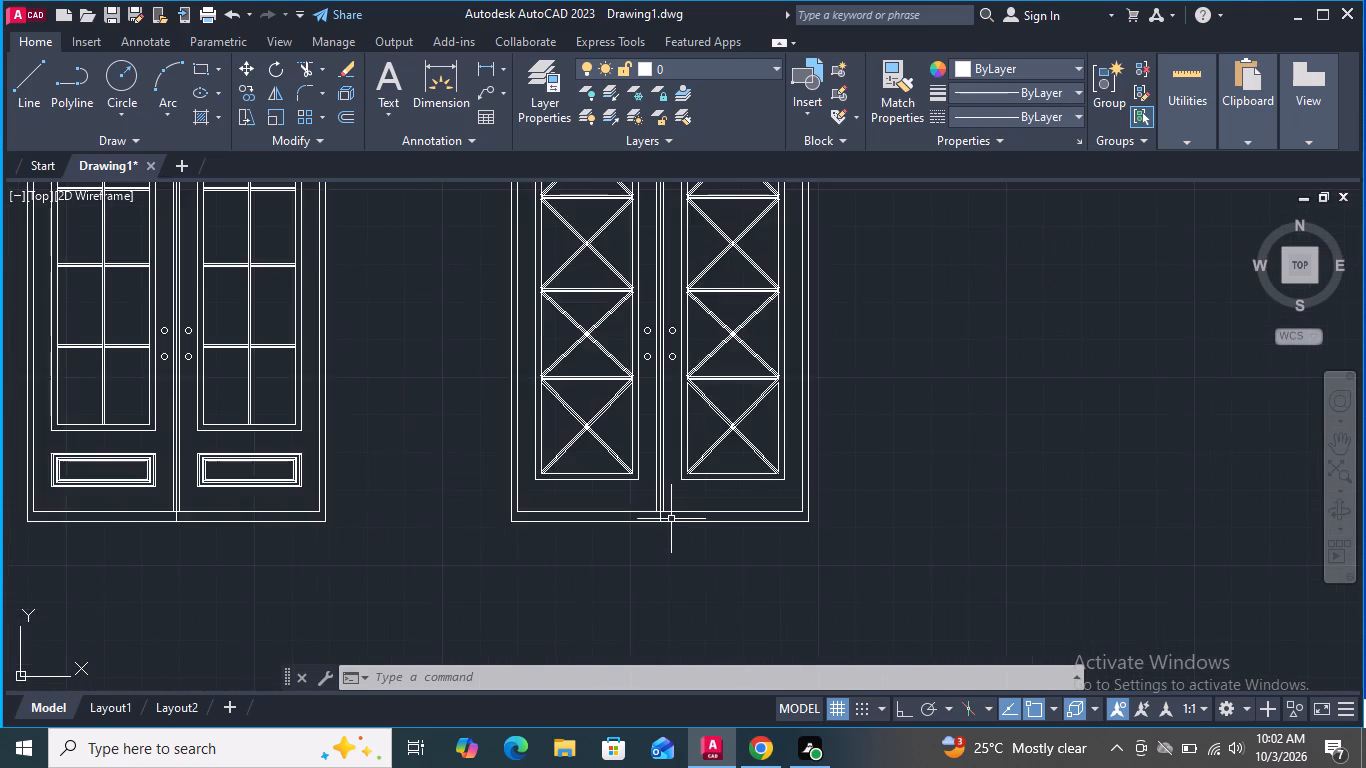
scroll(671, 519, "up", 1)
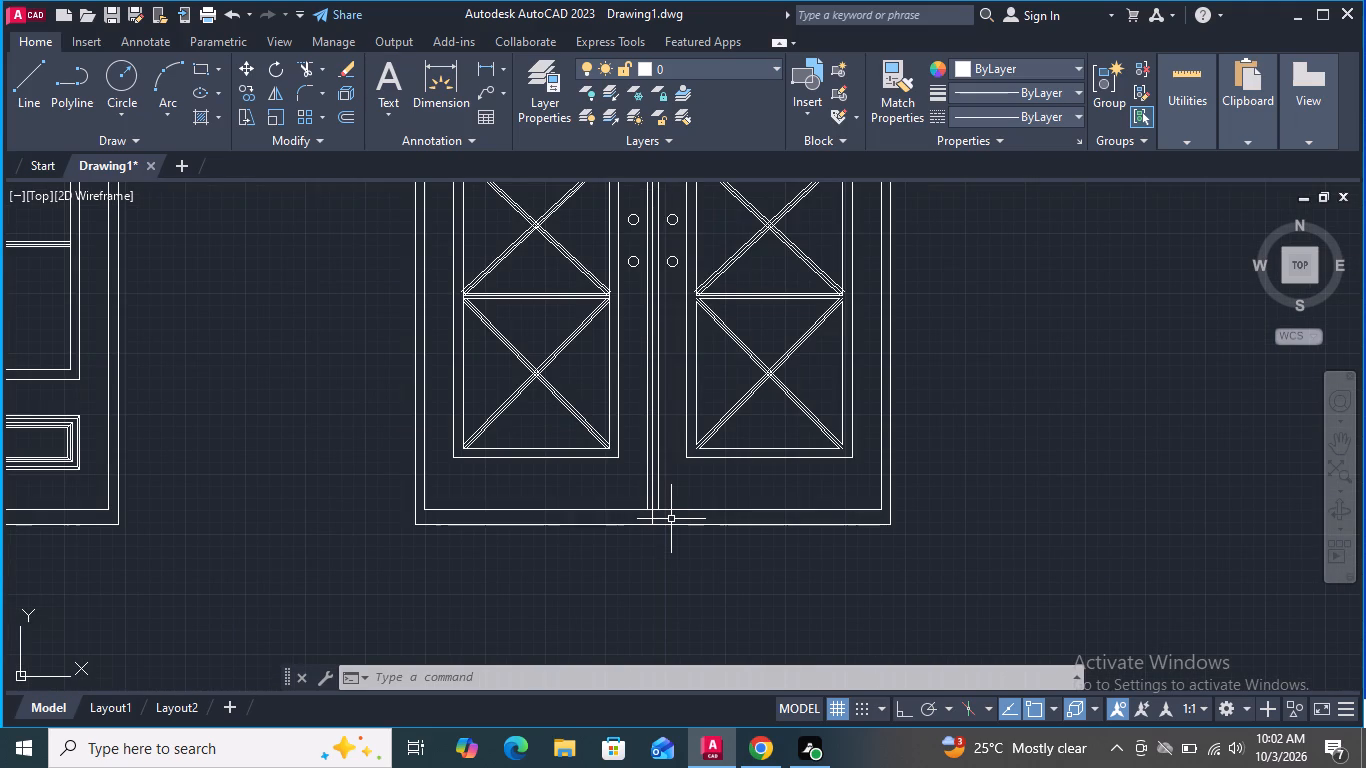
scroll(671, 519, "down", 2)
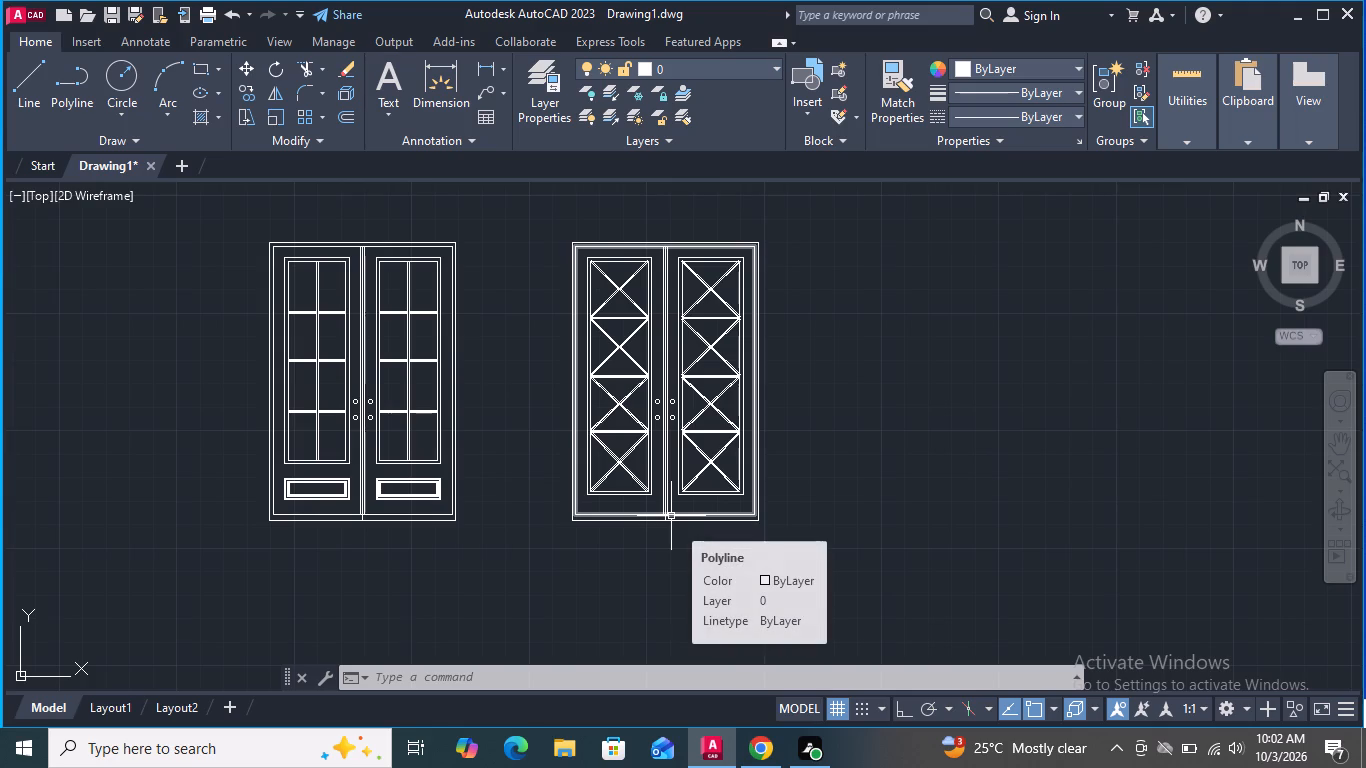
left_click(516, 549)
left_click(135, 224)
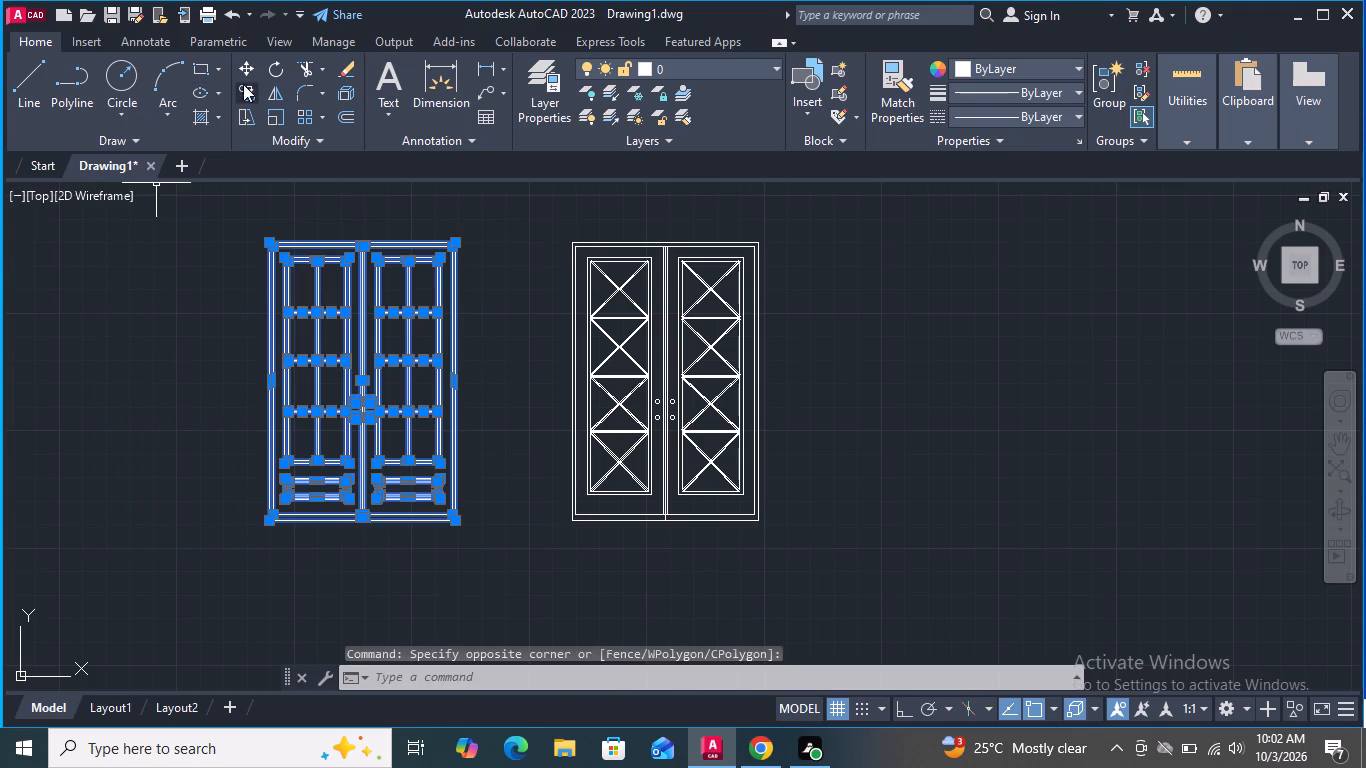
left_click(247, 87)
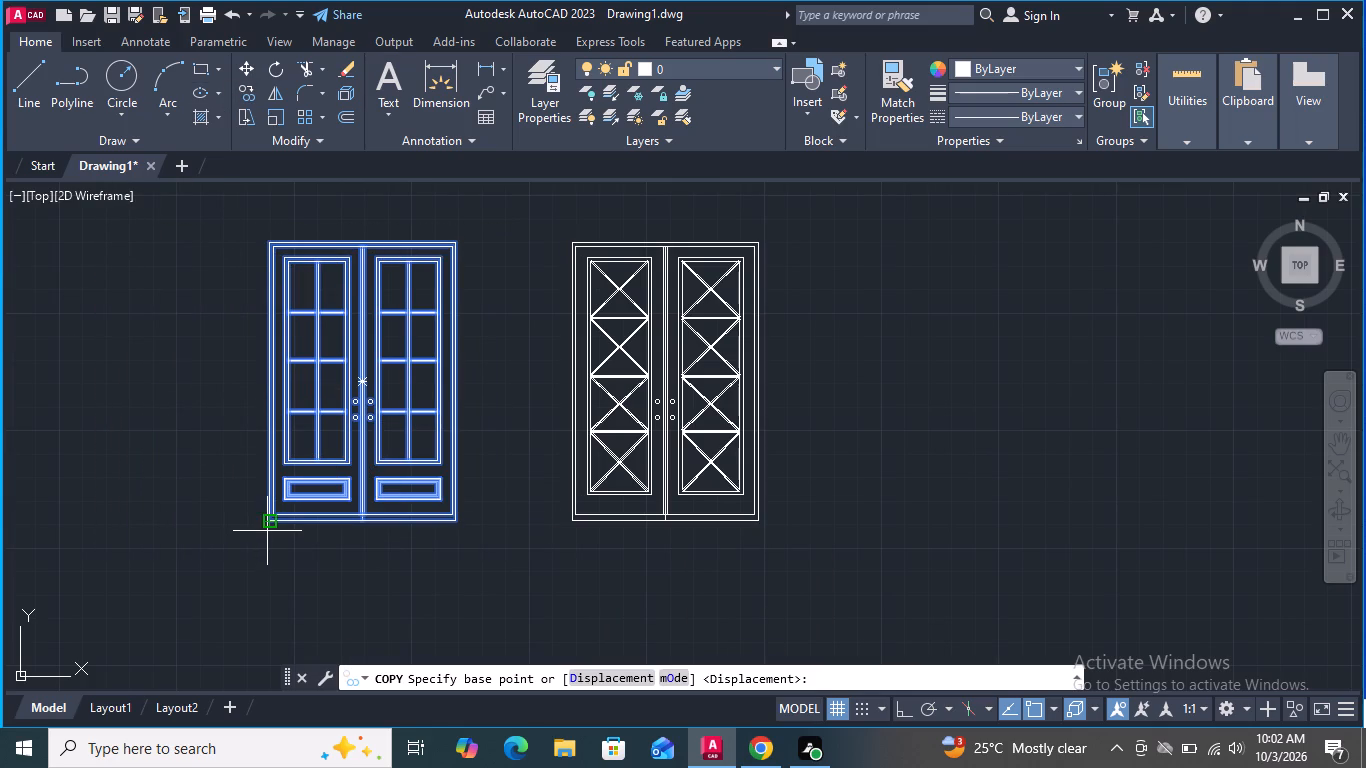
left_click(267, 526)
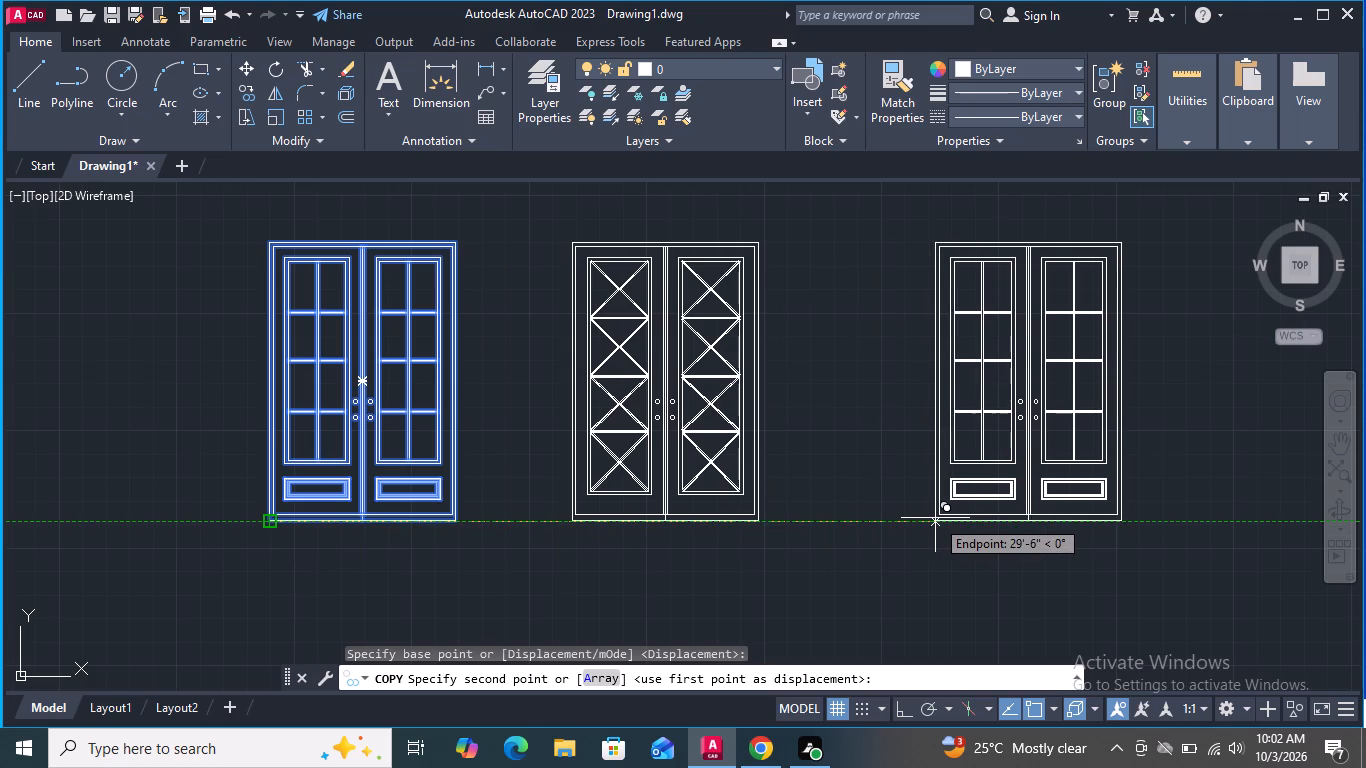
left_click(888, 515)
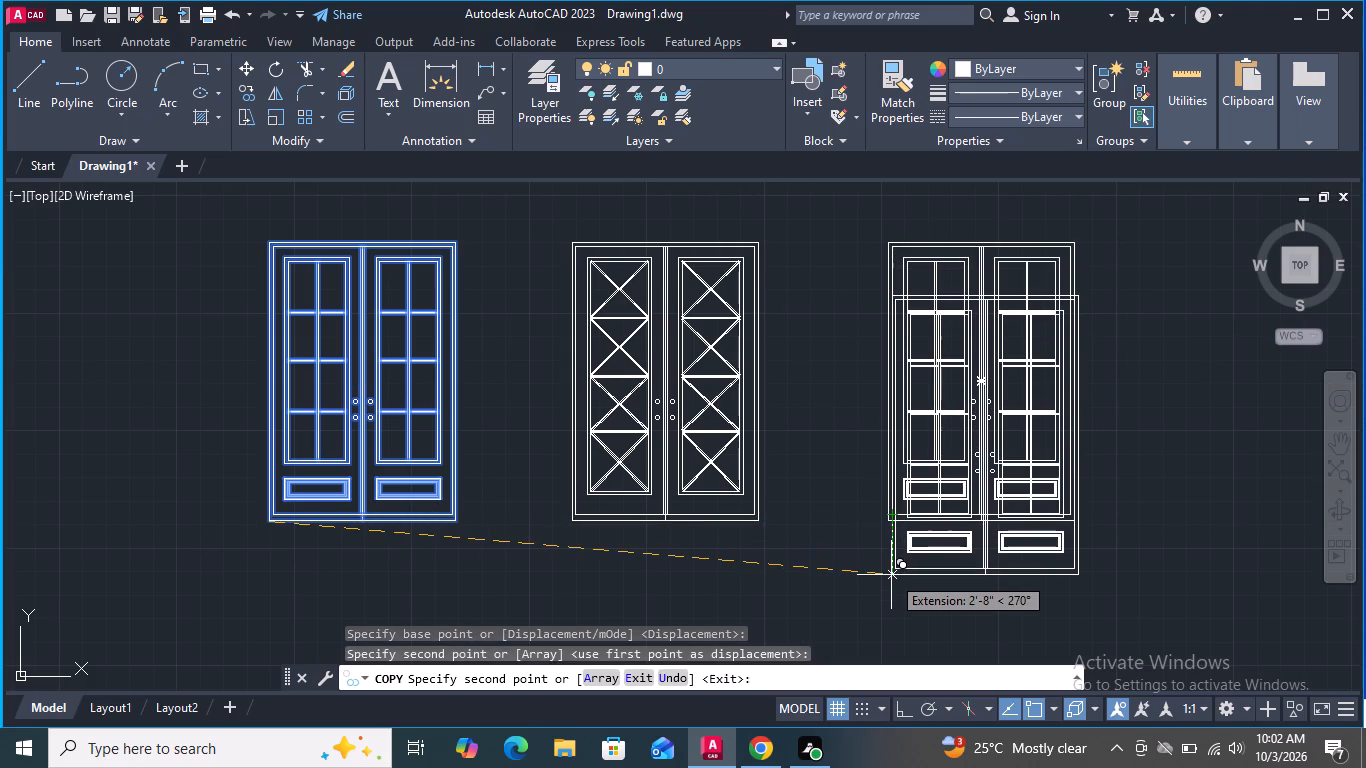
key("Escape")
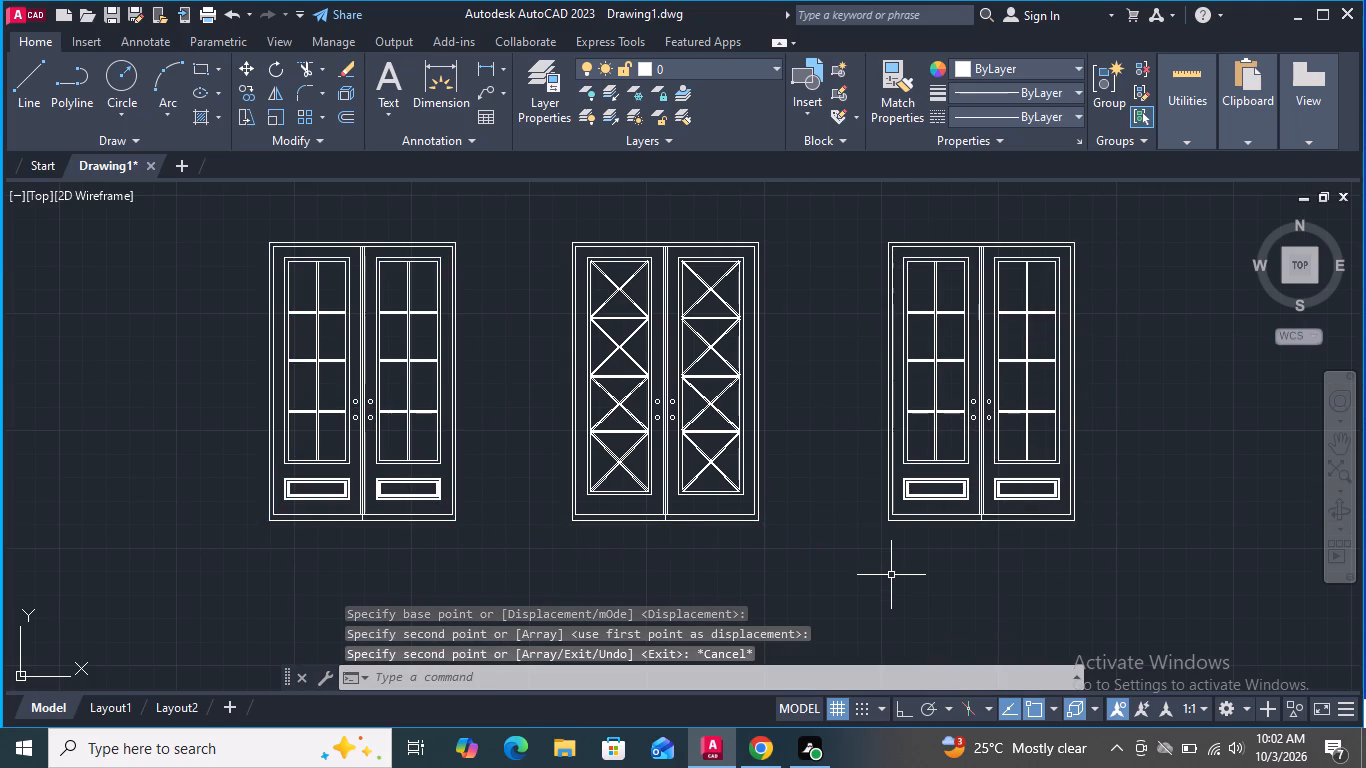
Erase the vertical centre bar lines from both door leaves of the new copy.
middle_click_drag(1113, 490, 1101, 490)
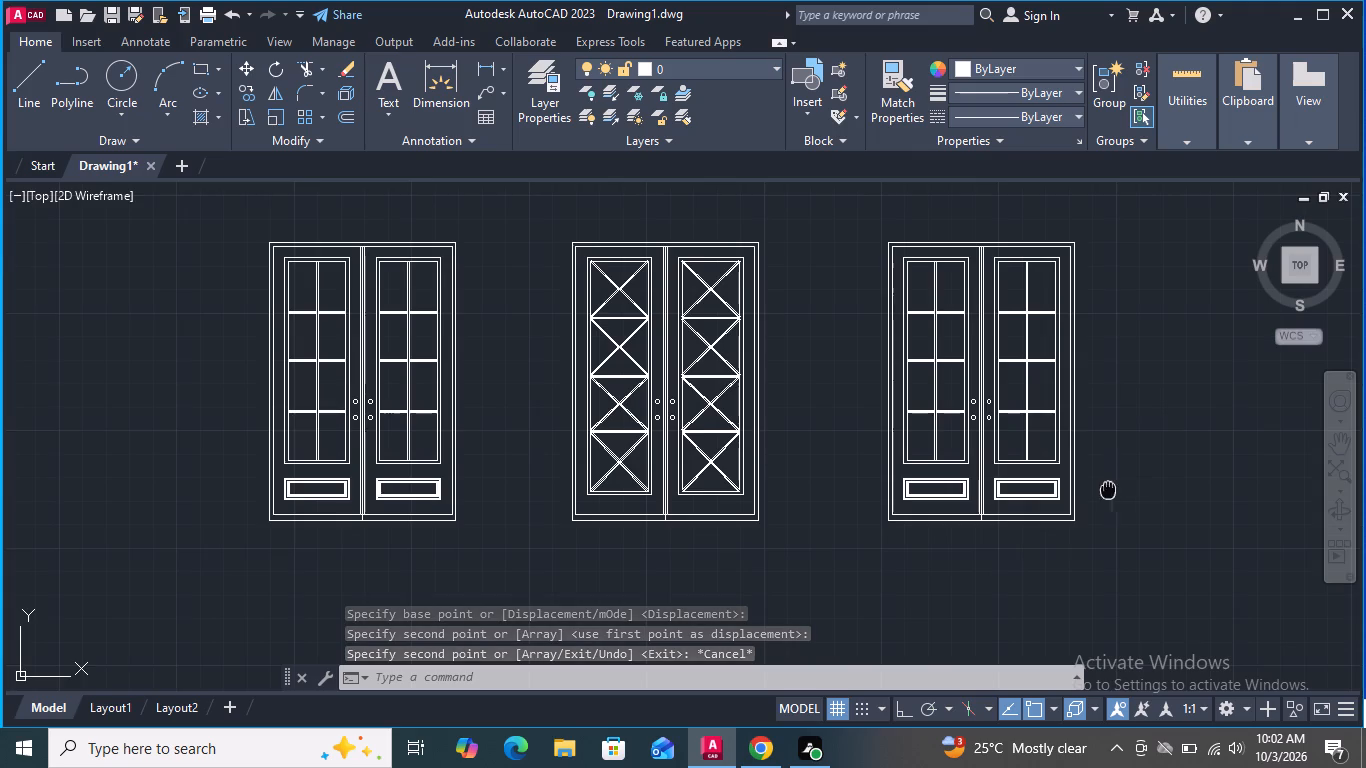
middle_click_drag(1101, 490, 846, 490)
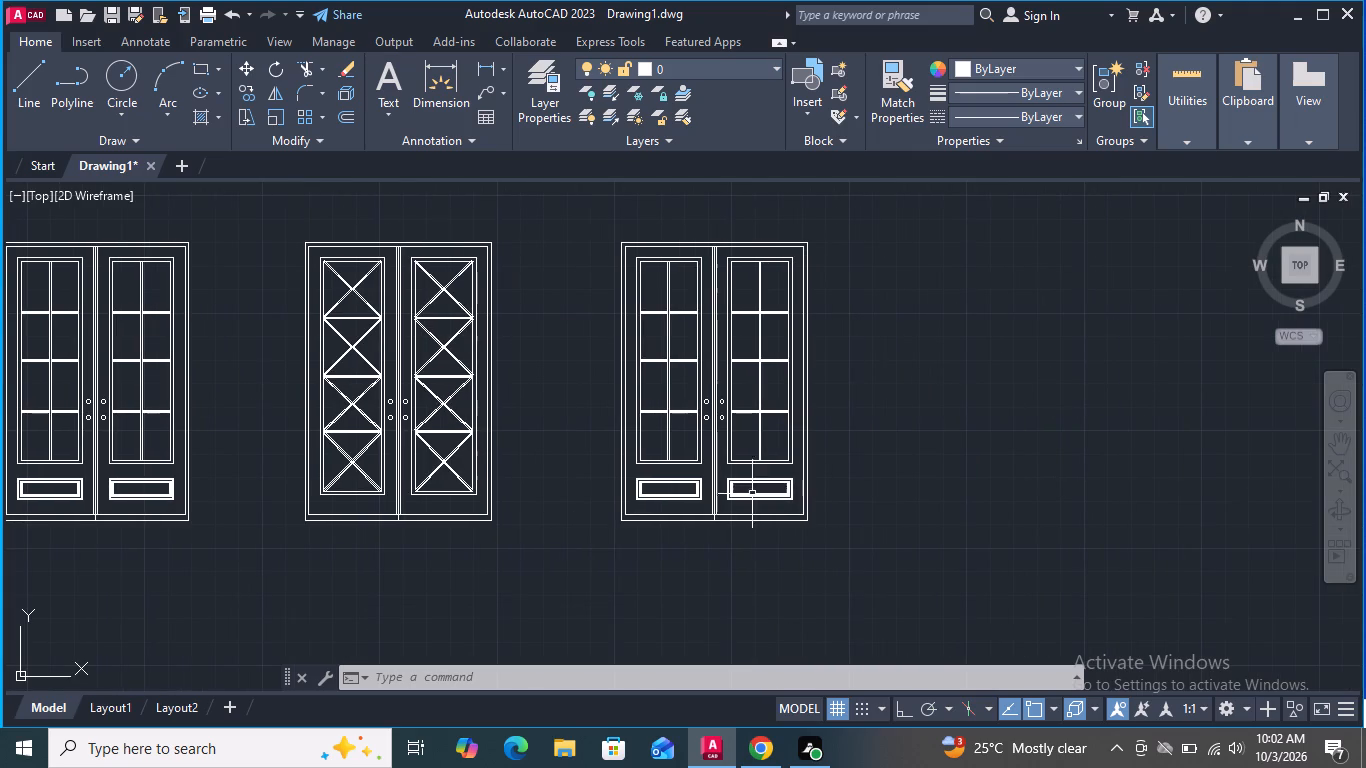
scroll(674, 354, "up", 2)
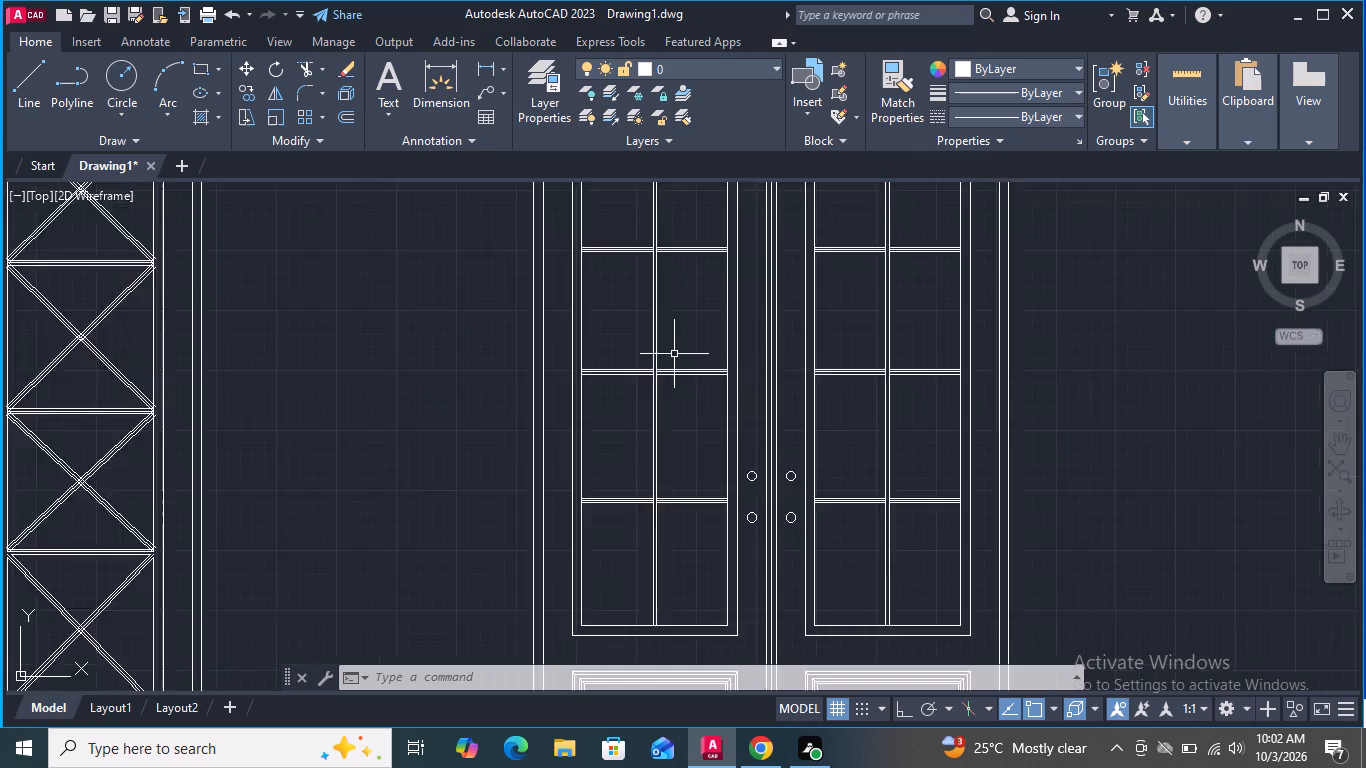
left_click(674, 353)
left_click(641, 333)
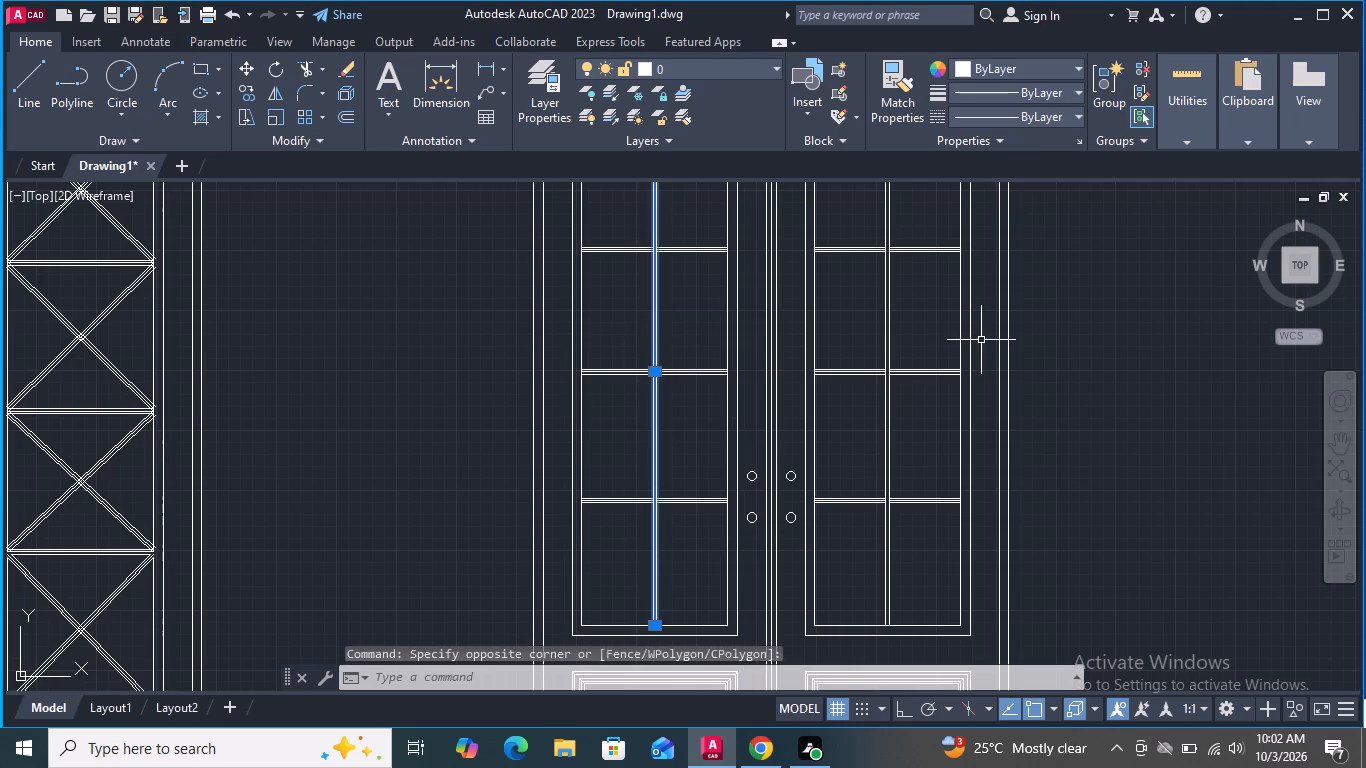
left_click(897, 321)
left_click(875, 317)
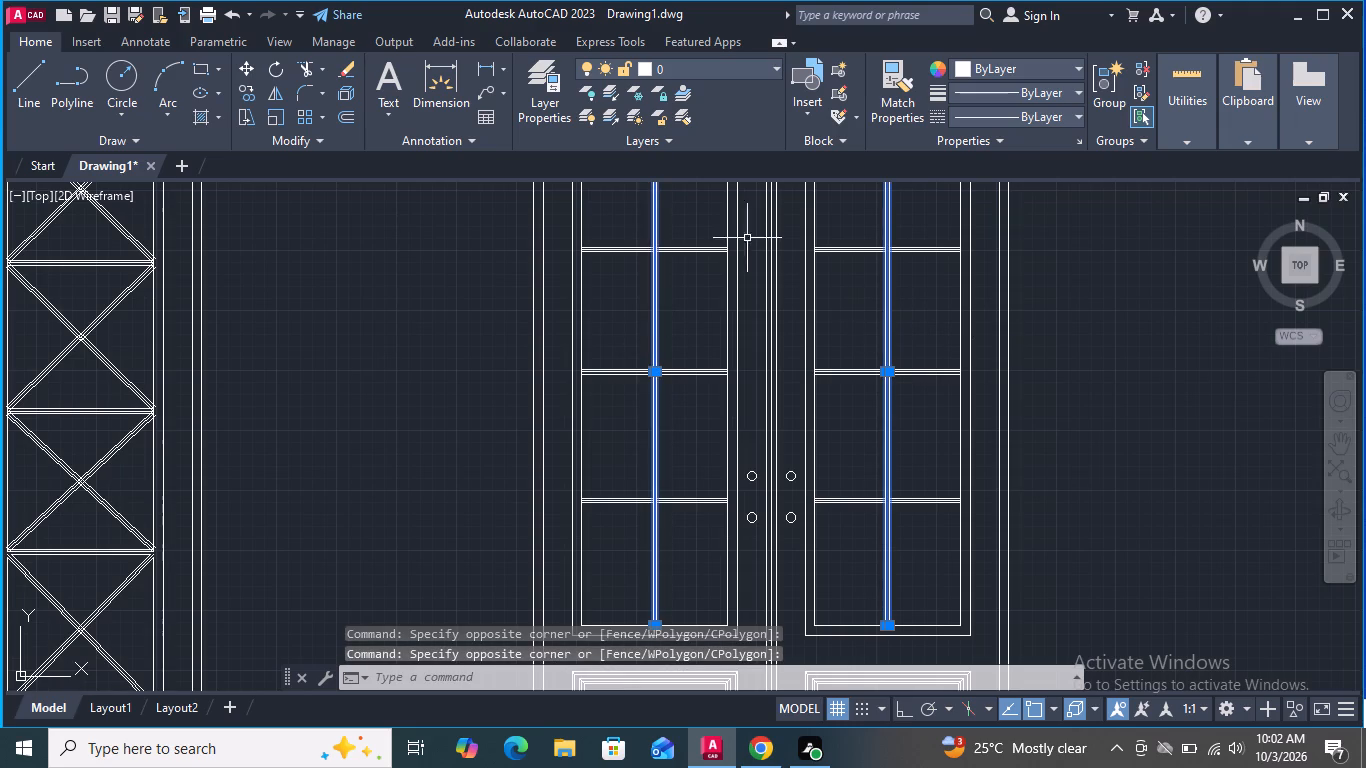
left_click(338, 66)
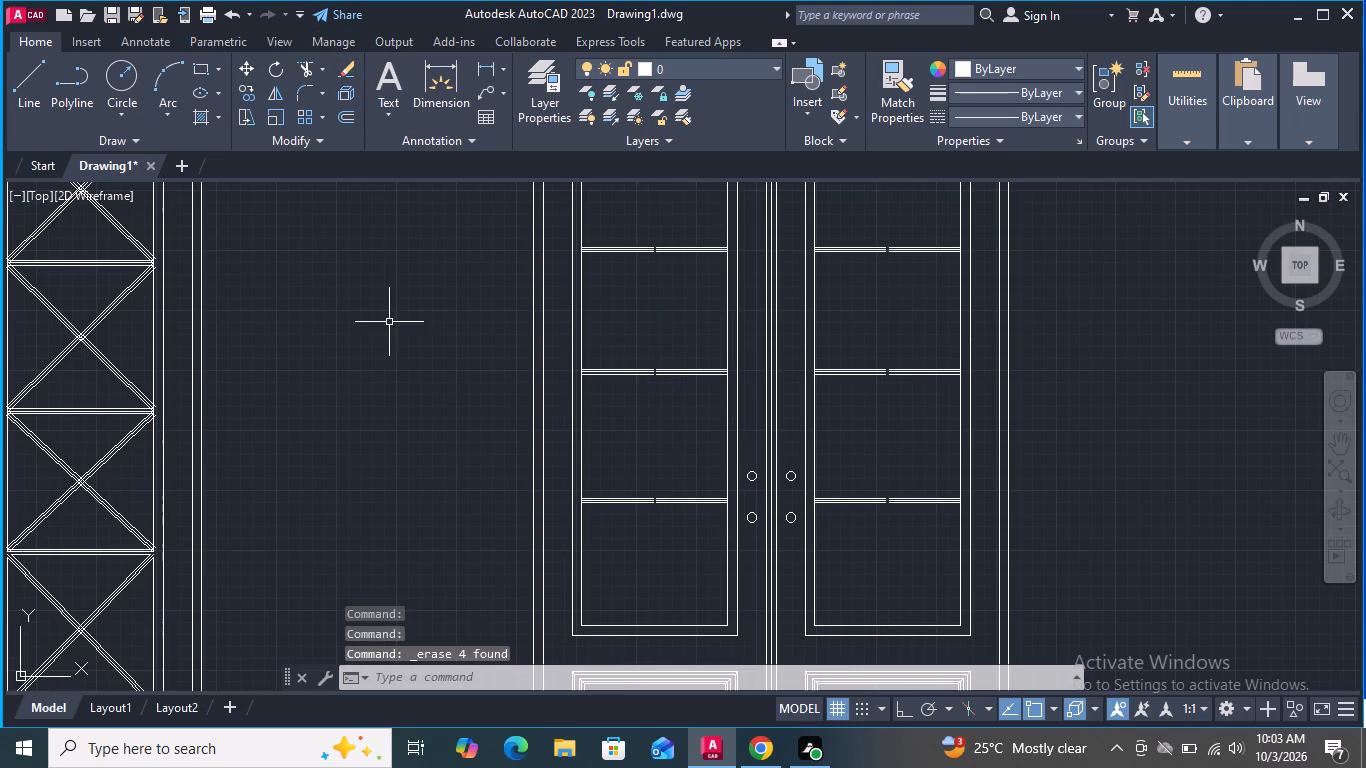
Extend the three lines of the left leaf's top horizontal bar across the centre gap.
scroll(394, 334, "down", 1)
scroll(531, 265, "up", 2)
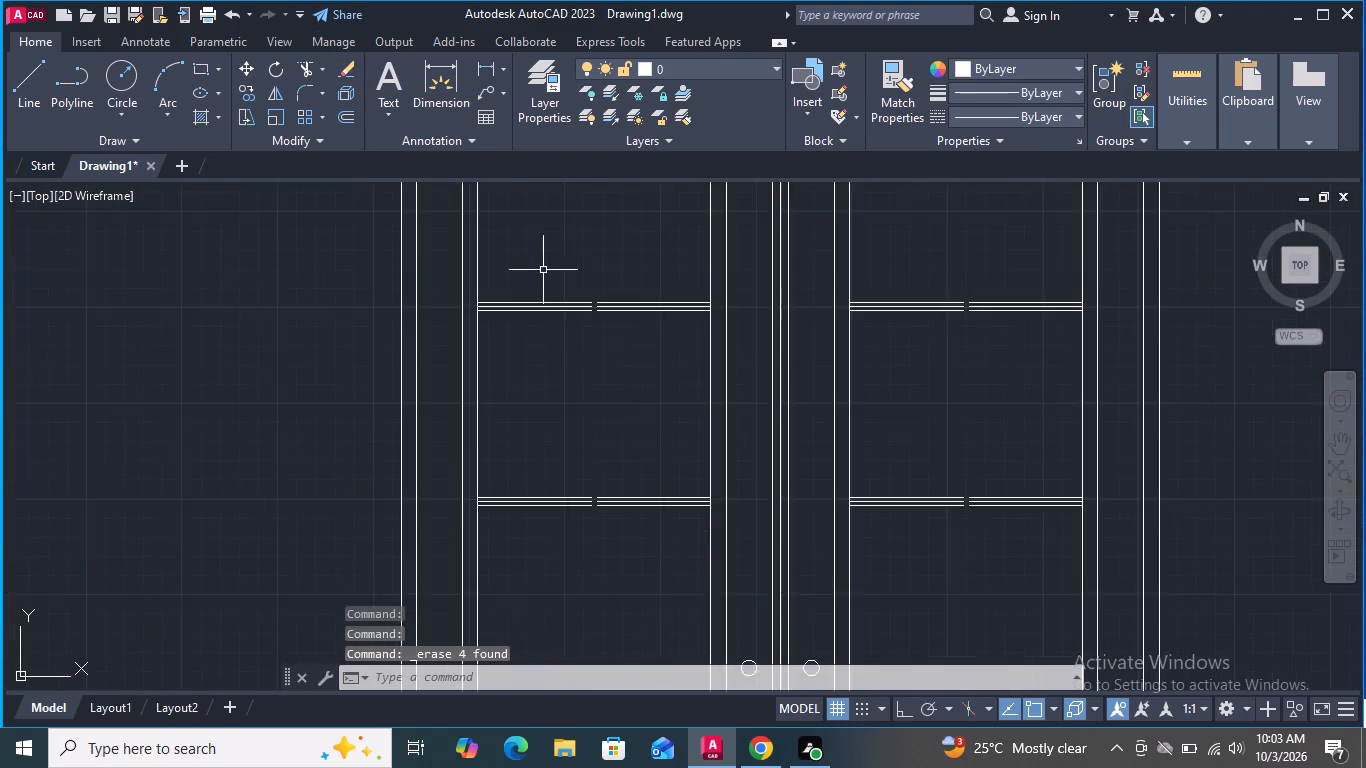
scroll(543, 270, "up", 1)
scroll(638, 351, "up", 2)
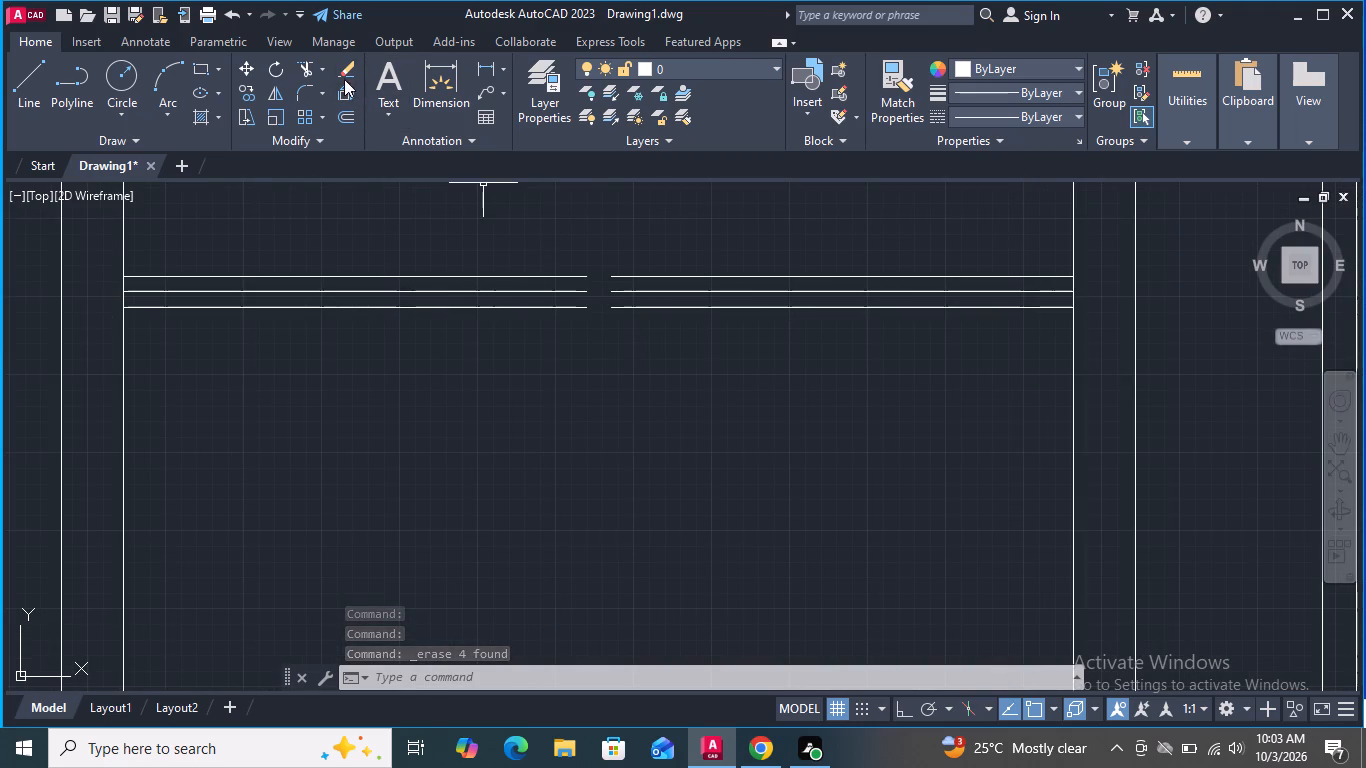
left_click(319, 66)
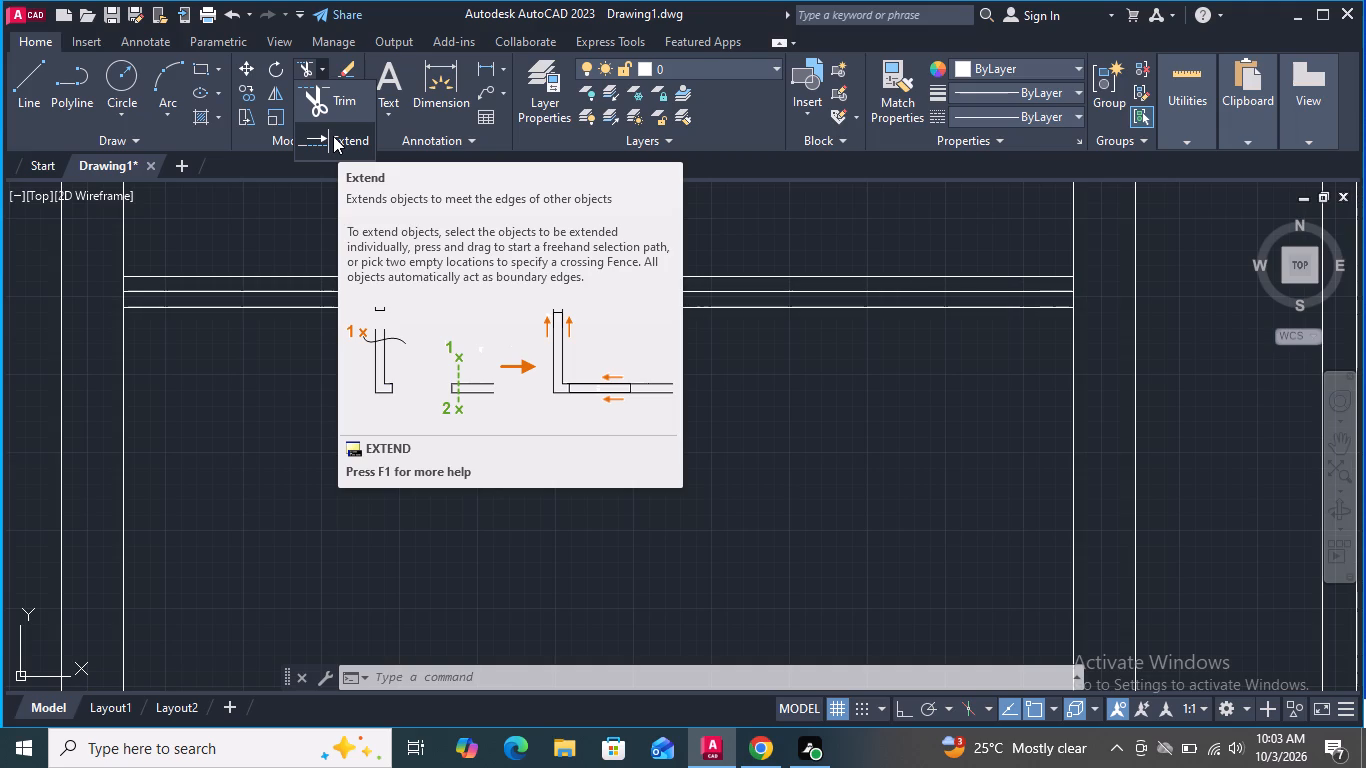
left_click(333, 136)
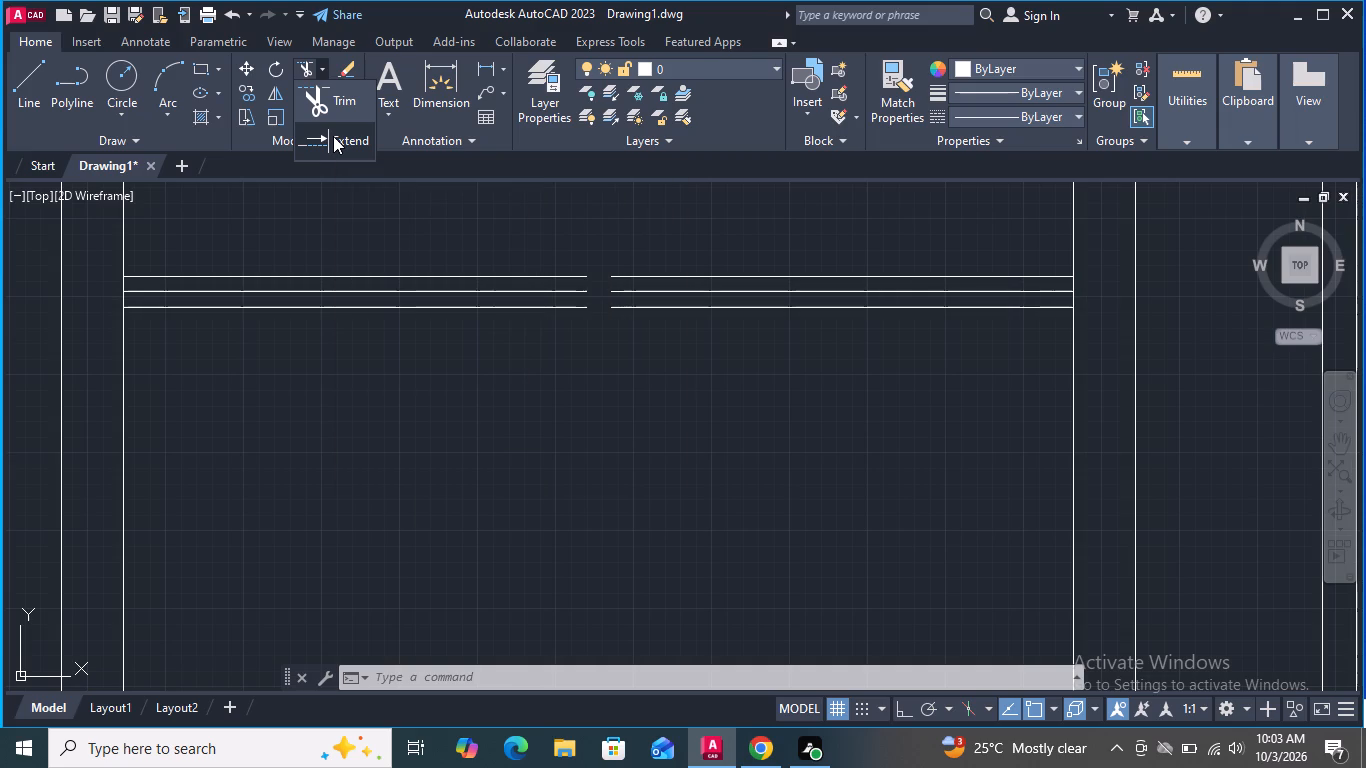
left_click(572, 290)
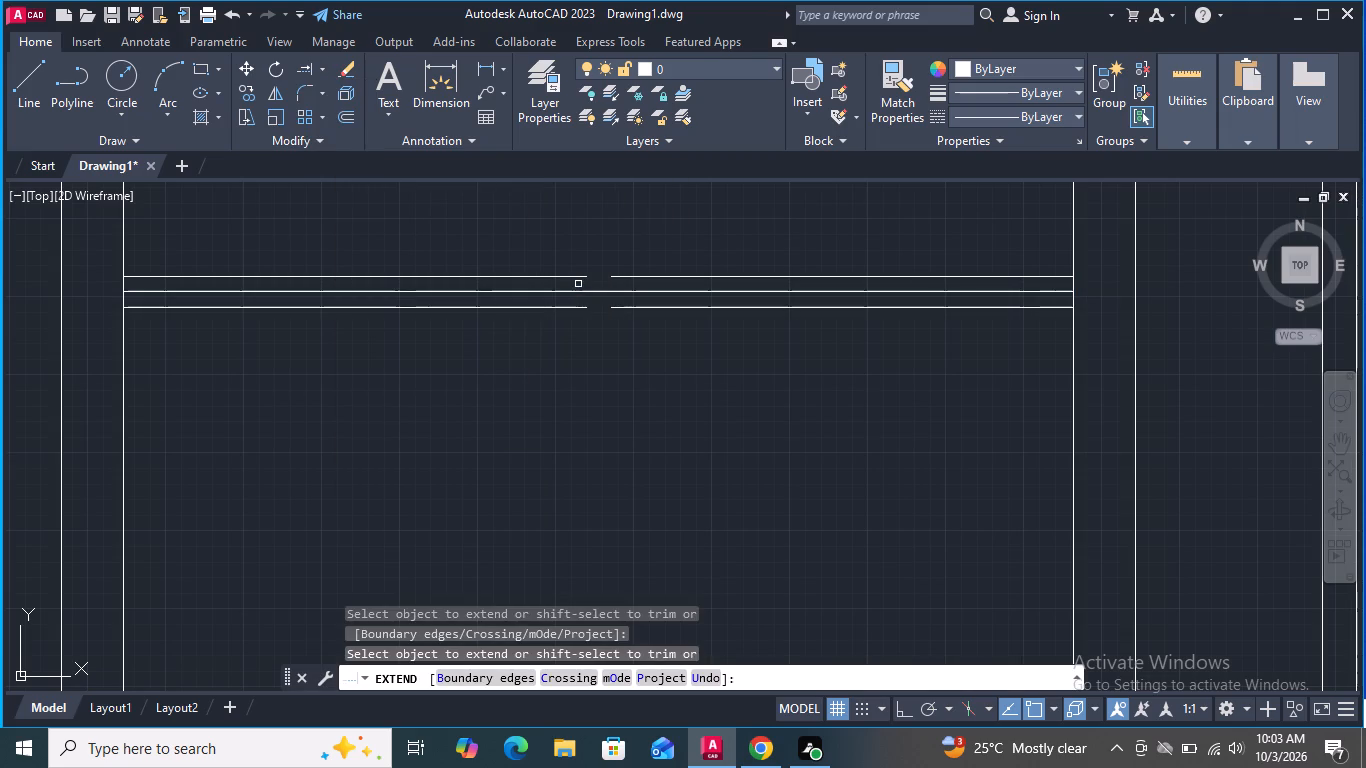
left_click(583, 278)
left_click(583, 309)
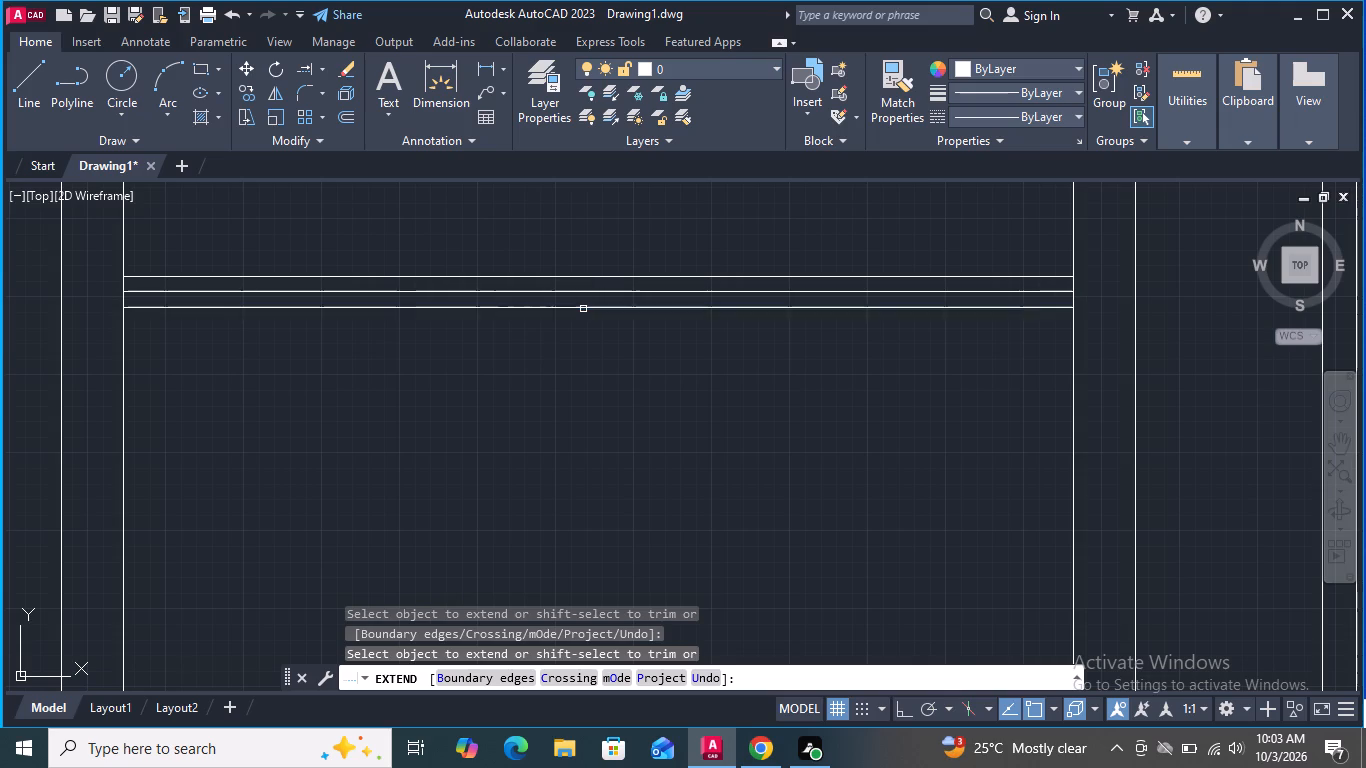
Extend the three lines of the right leaf's top horizontal bar across the centre gap.
scroll(559, 357, "down", 3)
scroll(949, 343, "up", 5)
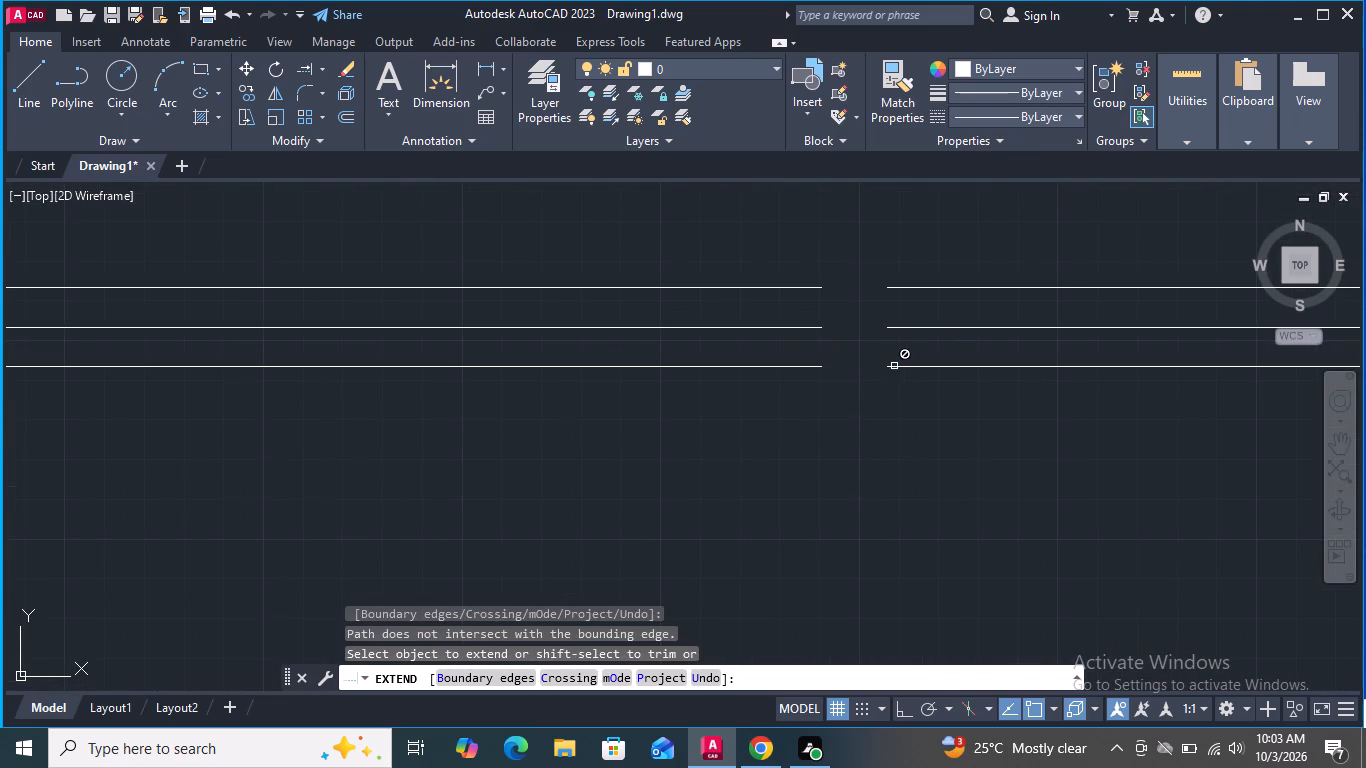
scroll(781, 397, "down", 2)
left_click(785, 385)
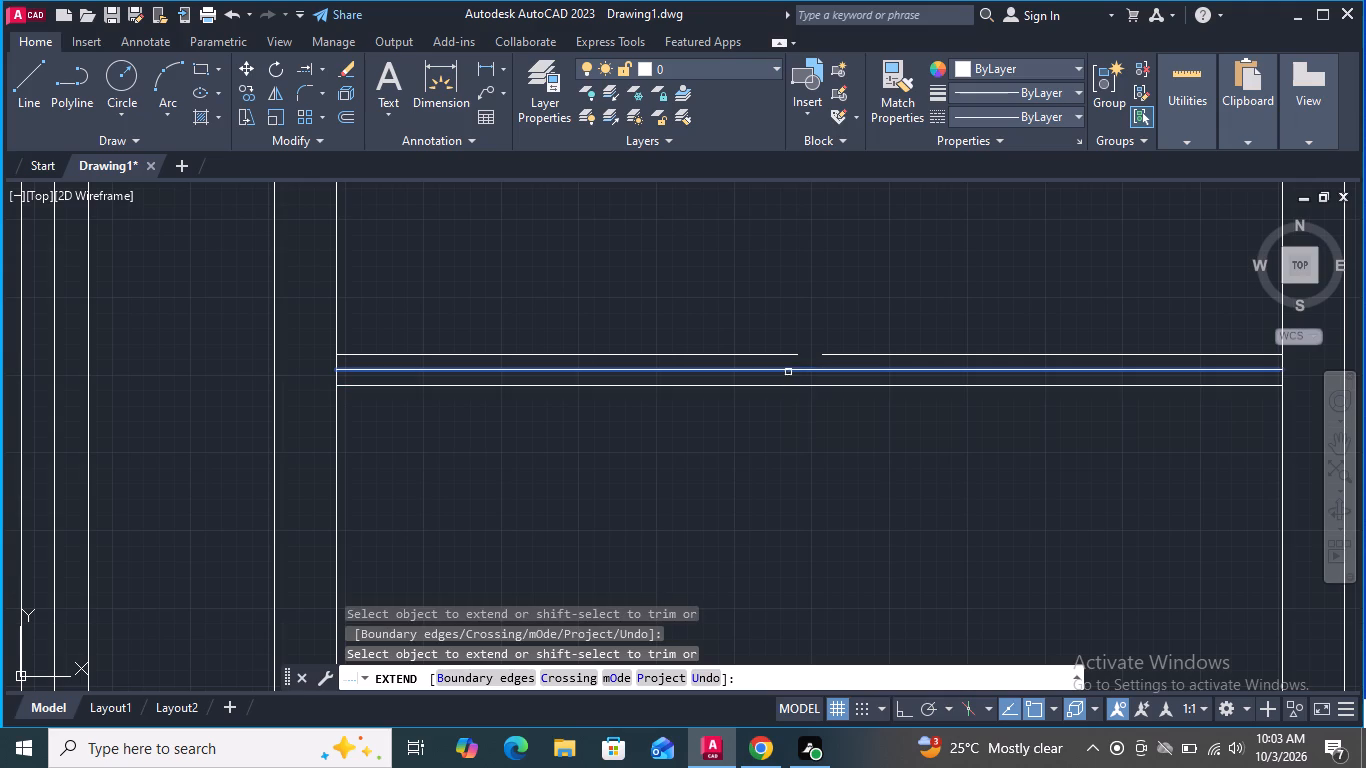
left_click(788, 368)
left_click(791, 350)
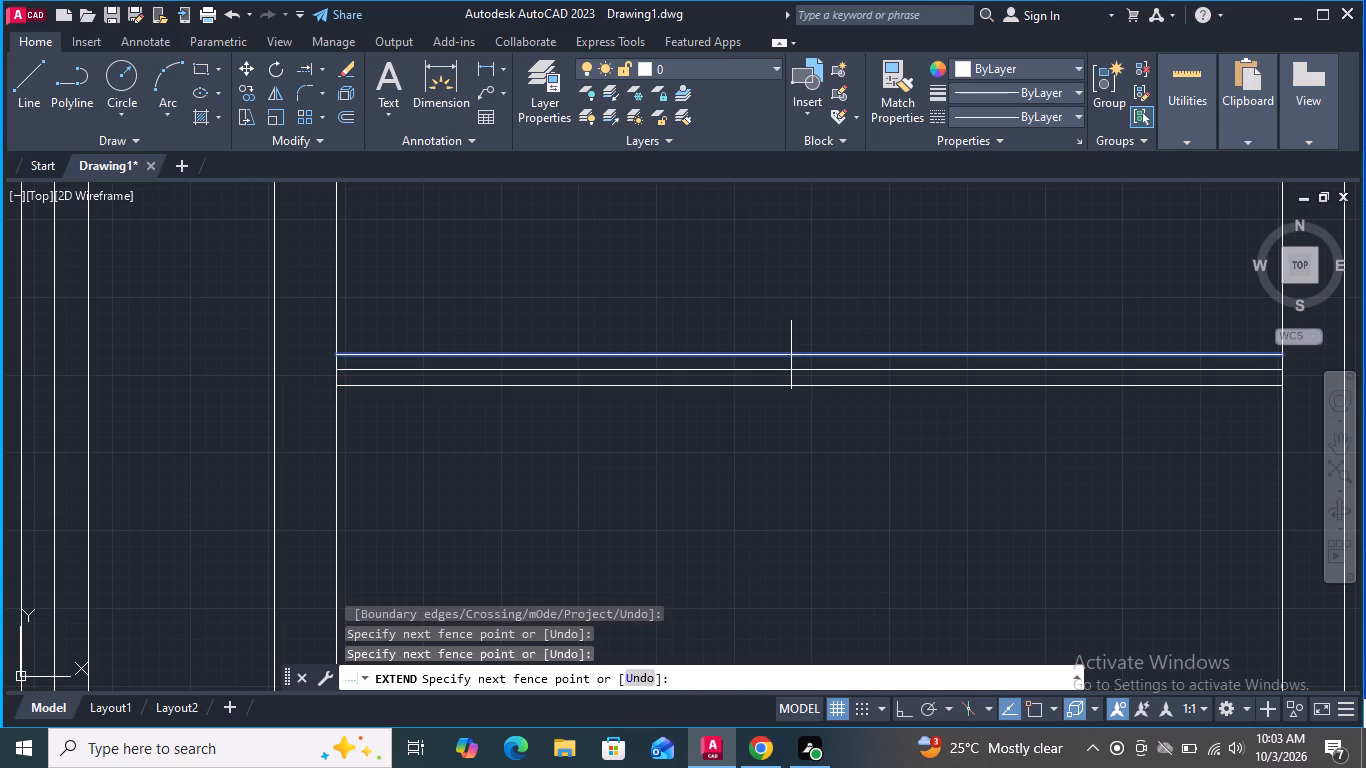
left_click(791, 355)
Extend the three lines of the right leaf's middle horizontal bar across the centre gap.
scroll(806, 302, "down", 3)
scroll(772, 509, "up", 2)
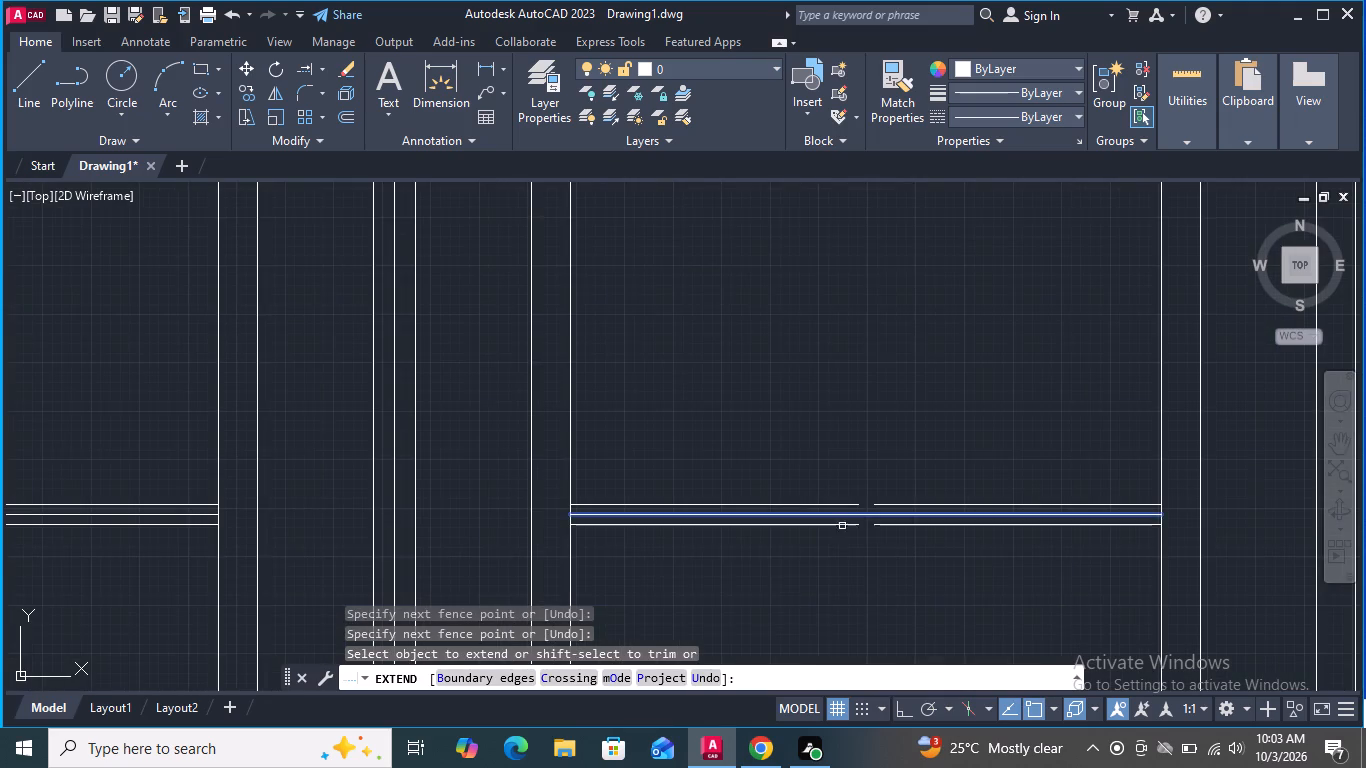
scroll(882, 536, "up", 3)
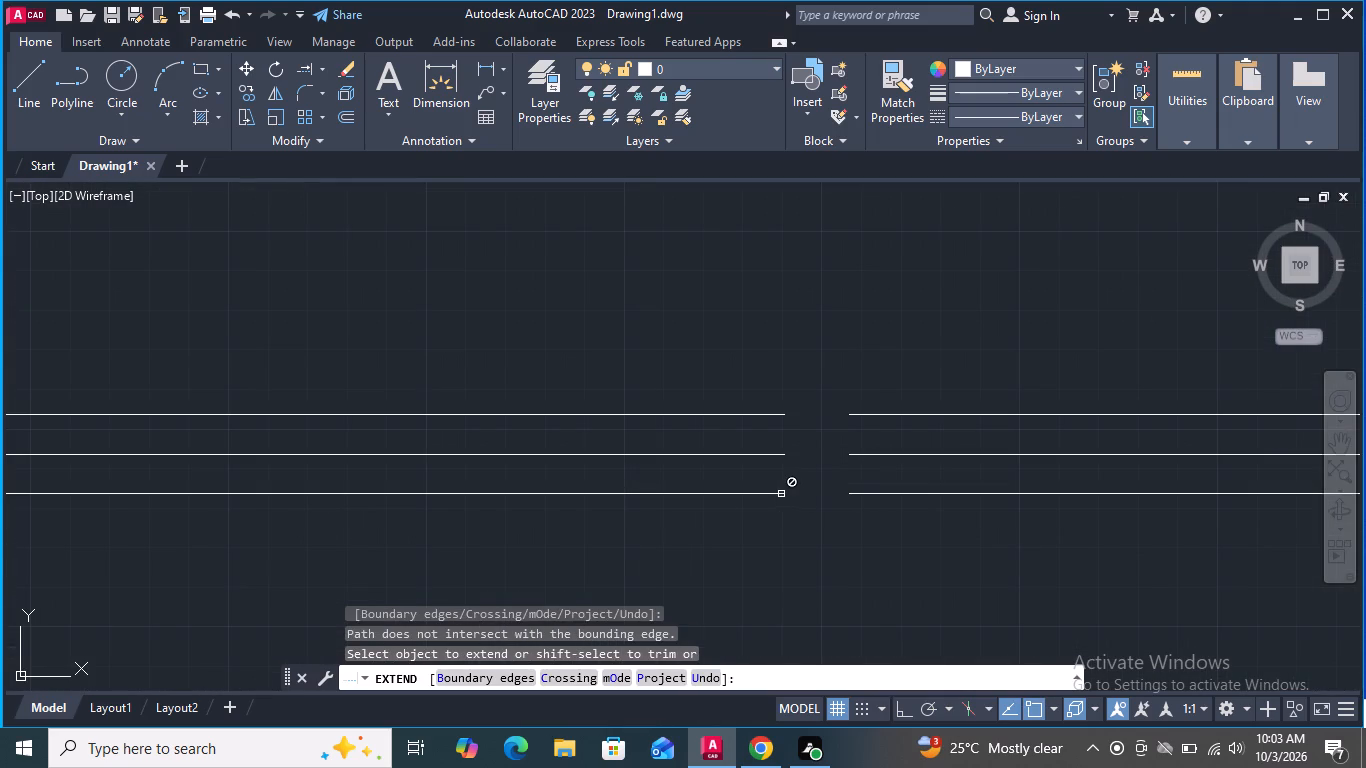
scroll(742, 494, "down", 2)
left_click(742, 495)
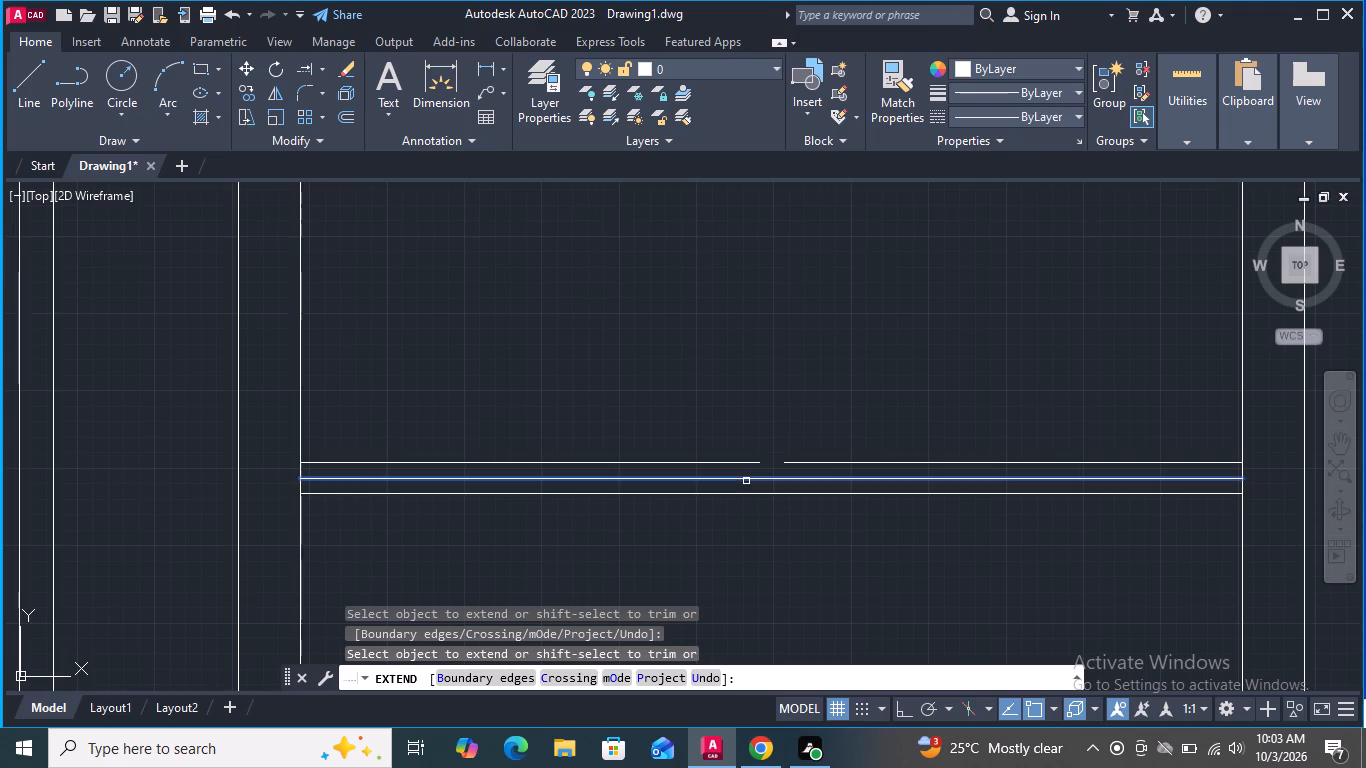
left_click(746, 479)
left_click(746, 466)
Extend the three lines of the right leaf's lowest horizontal bar across the centre gap.
scroll(762, 446, "down", 4)
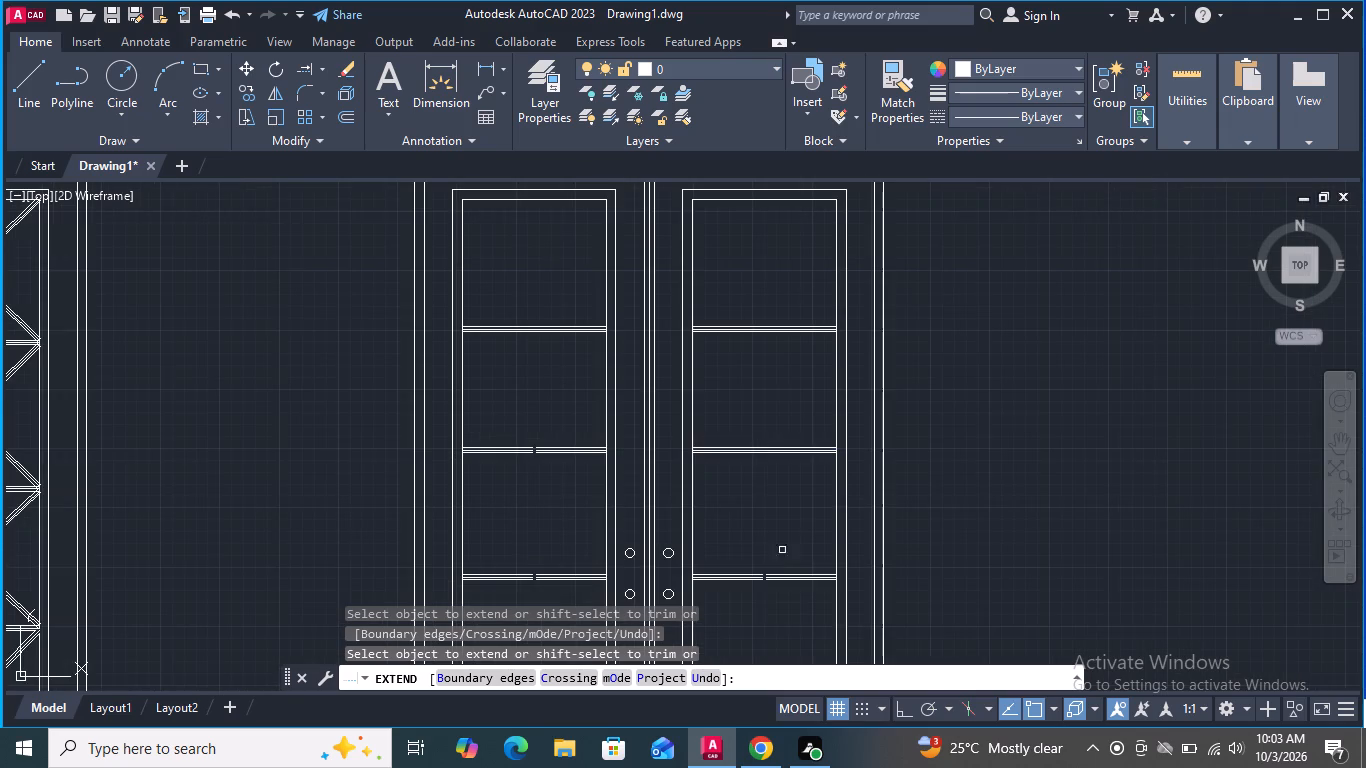
scroll(766, 593, "up", 3)
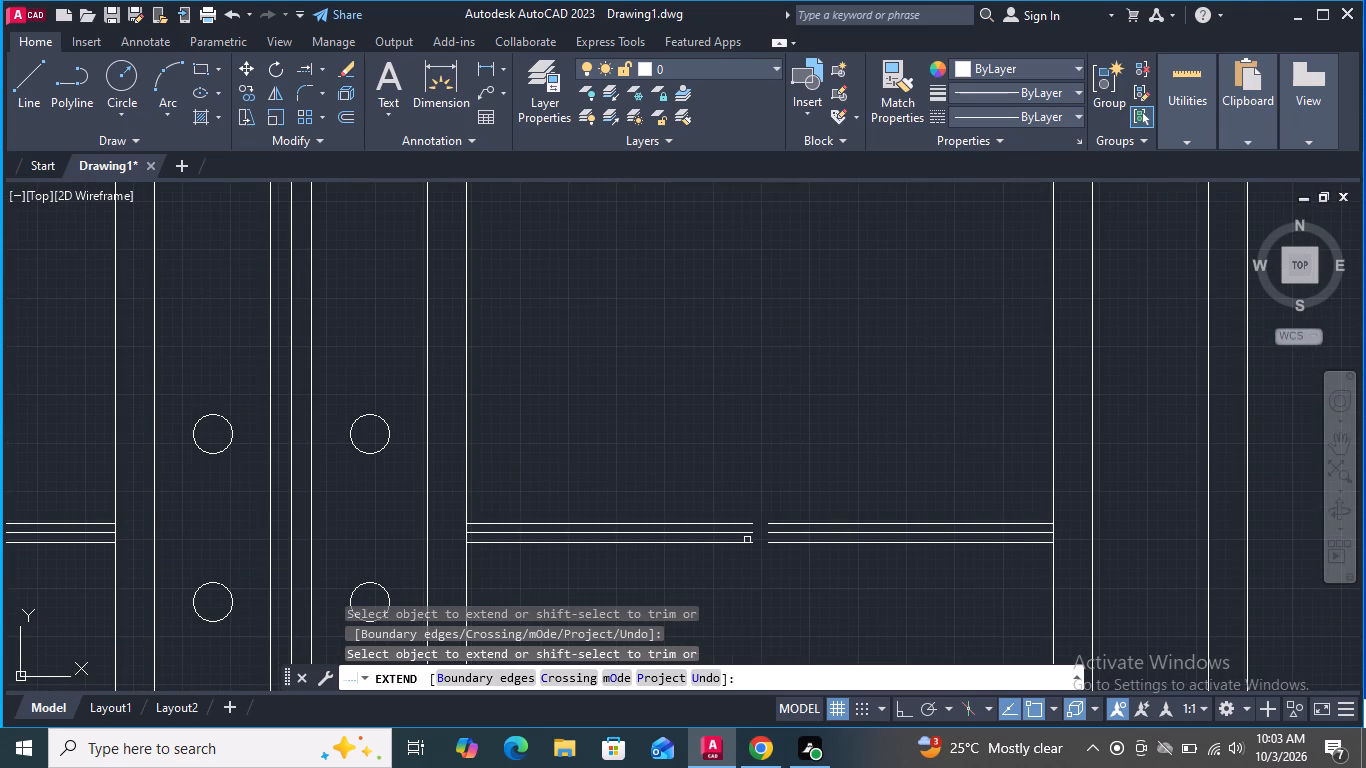
left_click(747, 542)
left_click(747, 534)
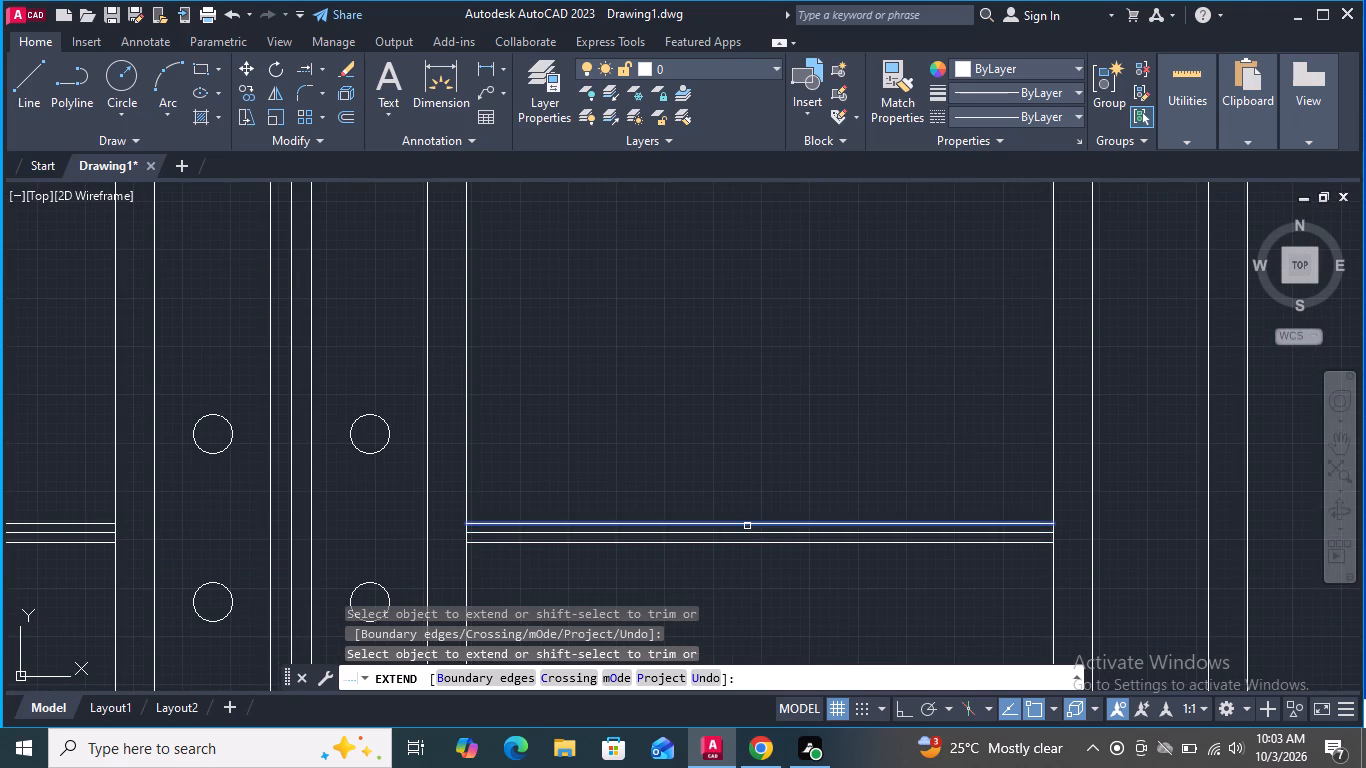
left_click(747, 525)
Extend the three lines of the left leaf's lowest horizontal bar across the centre gap.
scroll(747, 525, "down", 3)
scroll(531, 524, "up", 2)
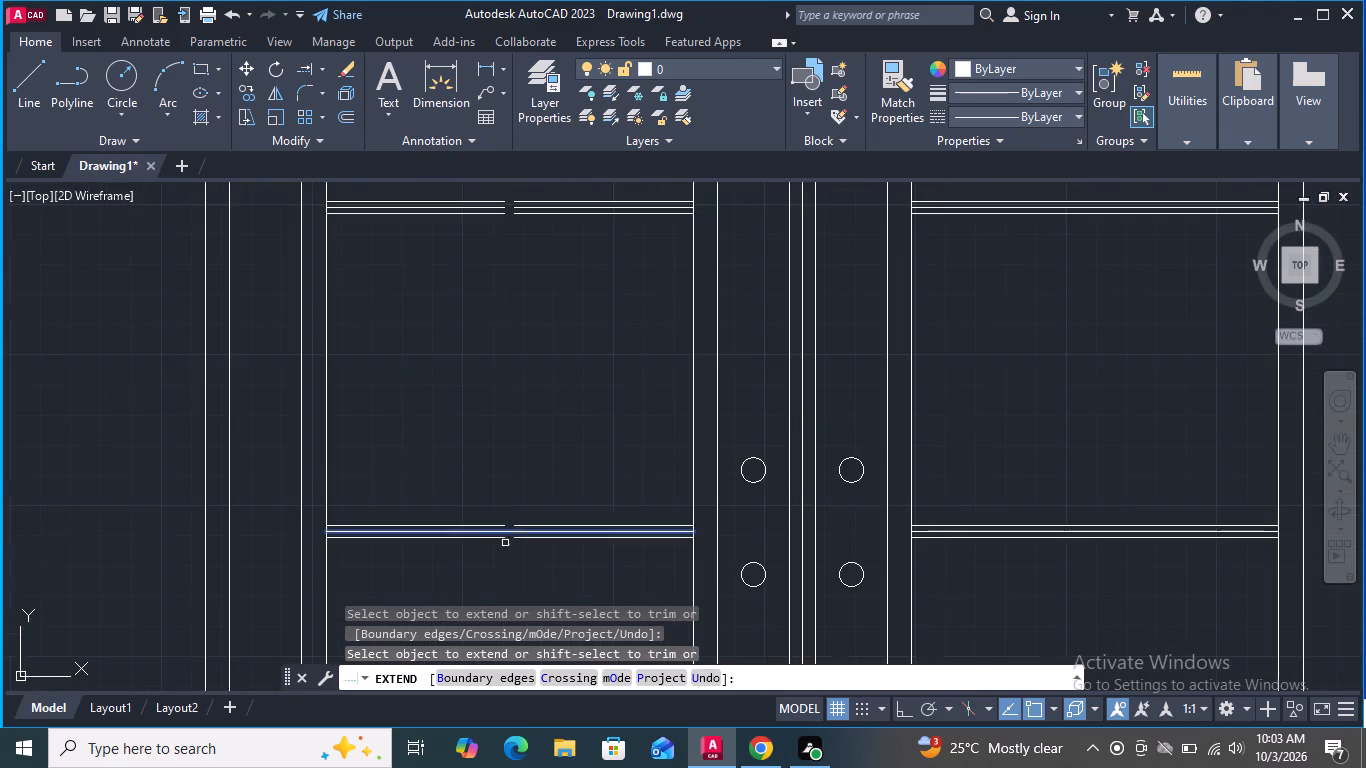
scroll(504, 544, "up", 3)
left_click(494, 518)
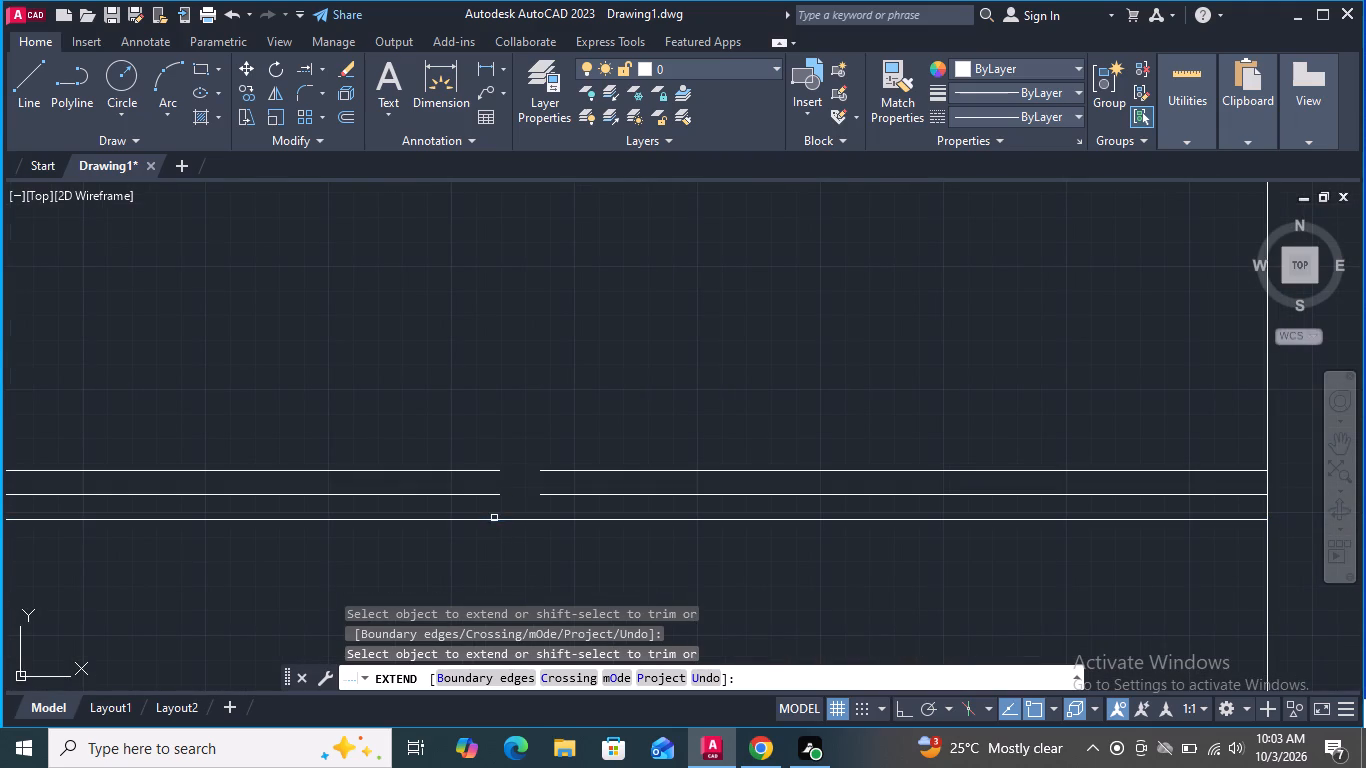
left_click(498, 496)
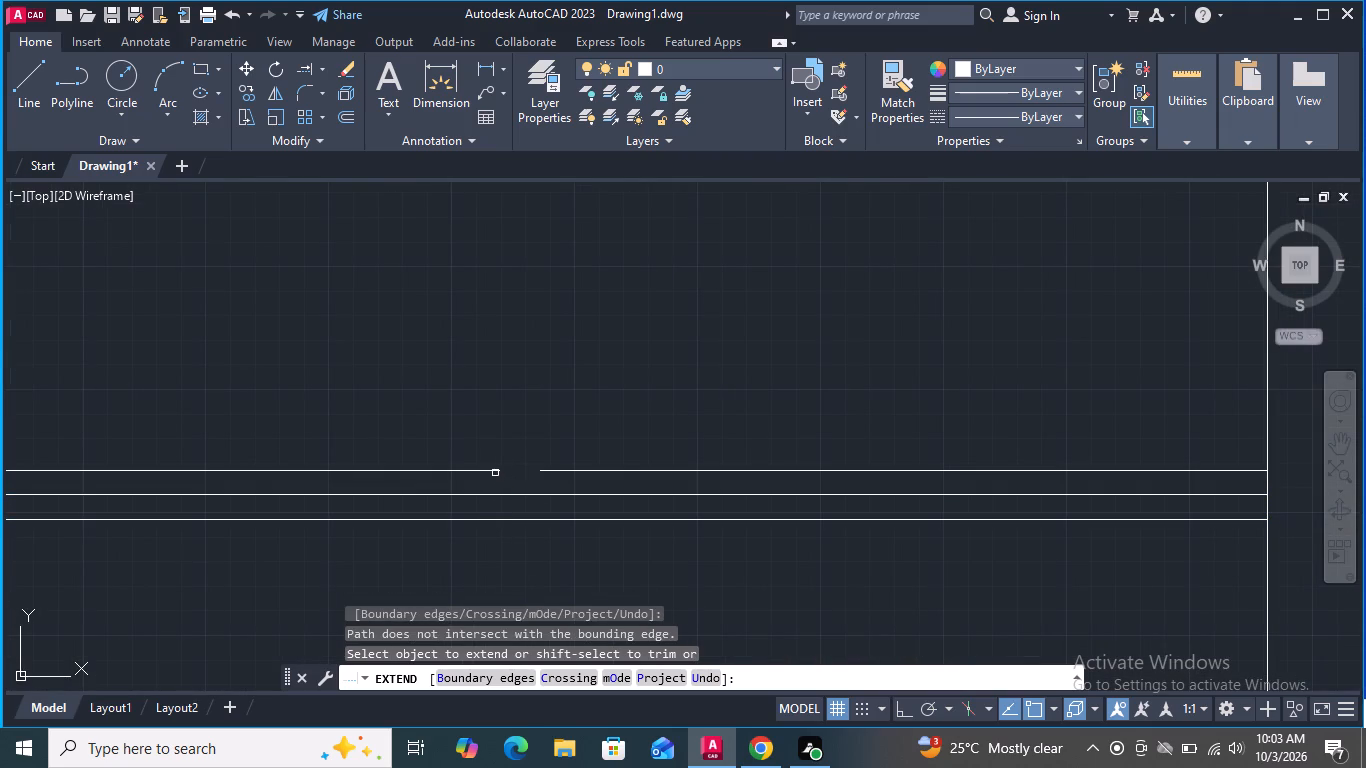
left_click(495, 470)
Extend the three lines of the left leaf's middle horizontal bar across the centre gap.
scroll(602, 568, "down", 4)
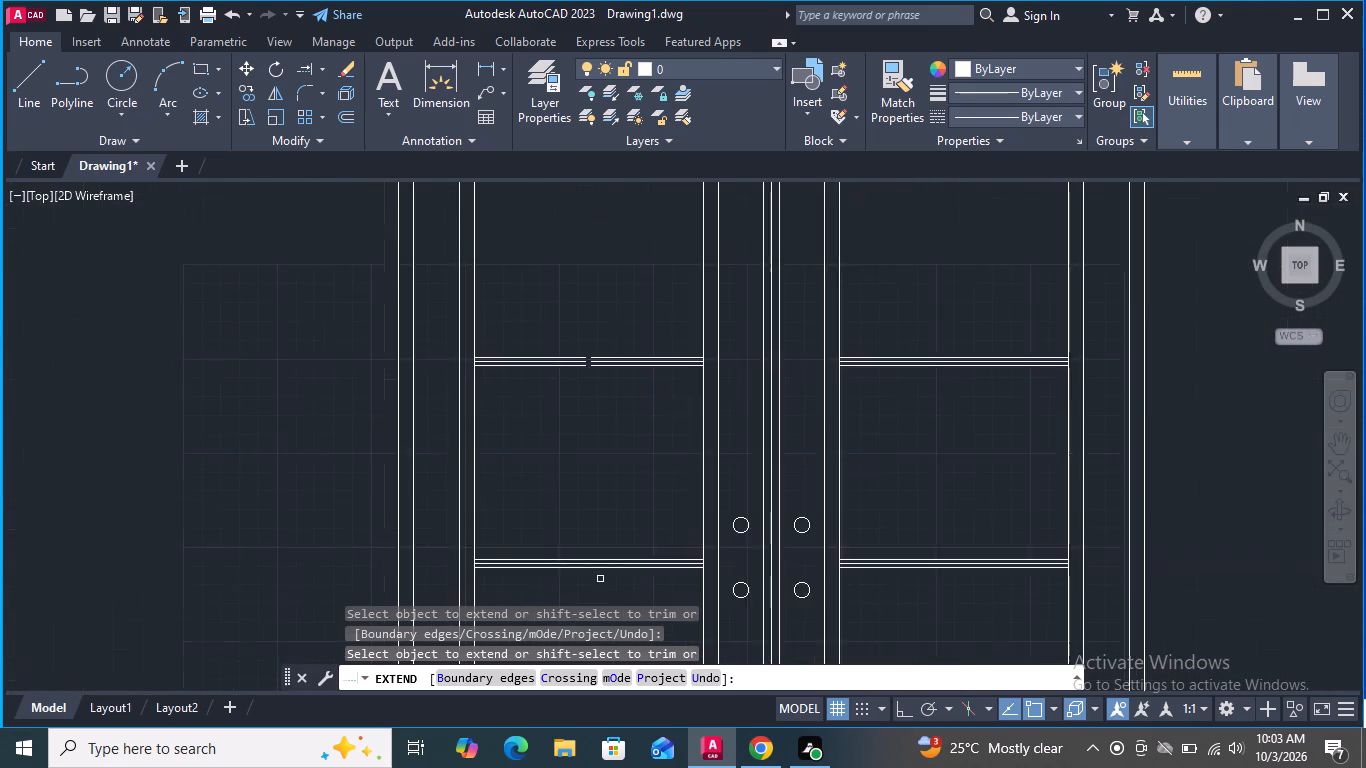
scroll(600, 579, "down", 1)
scroll(587, 443, "up", 4)
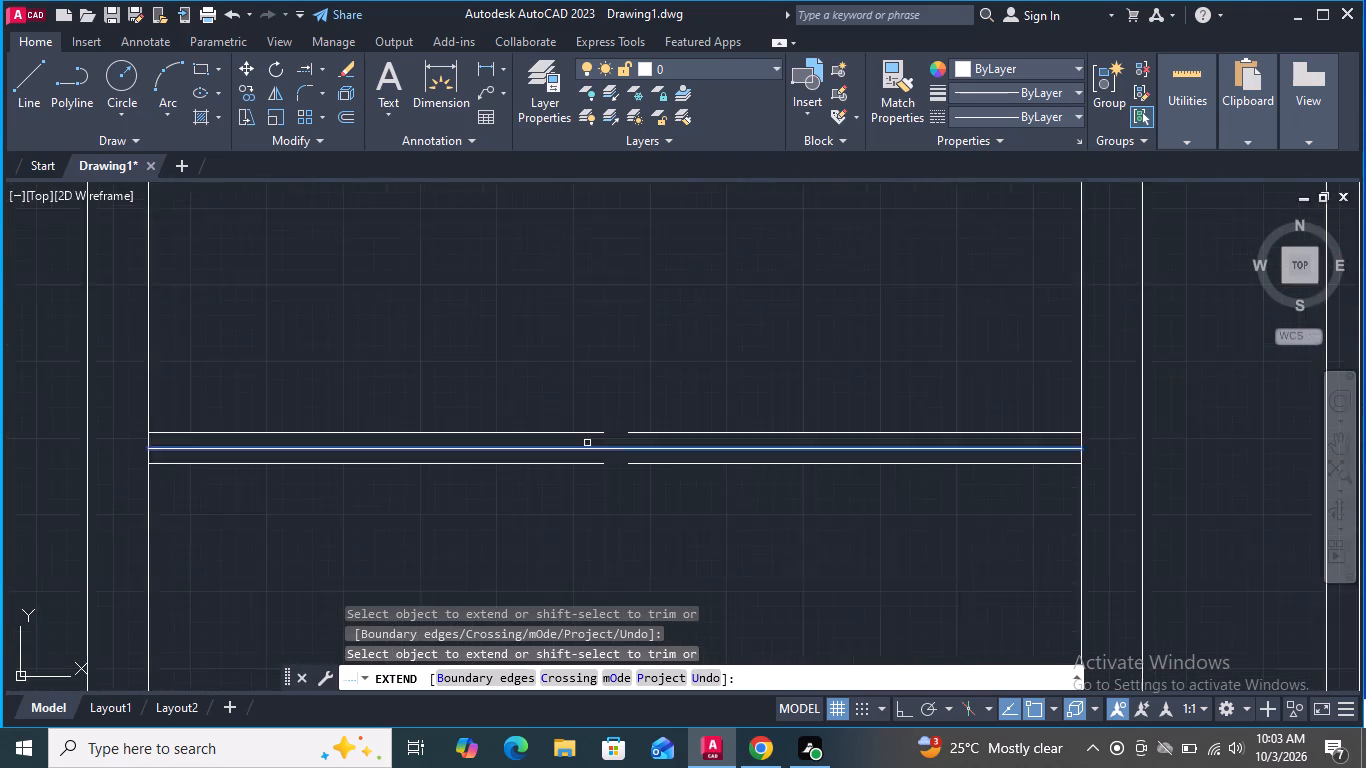
scroll(587, 443, "up", 1)
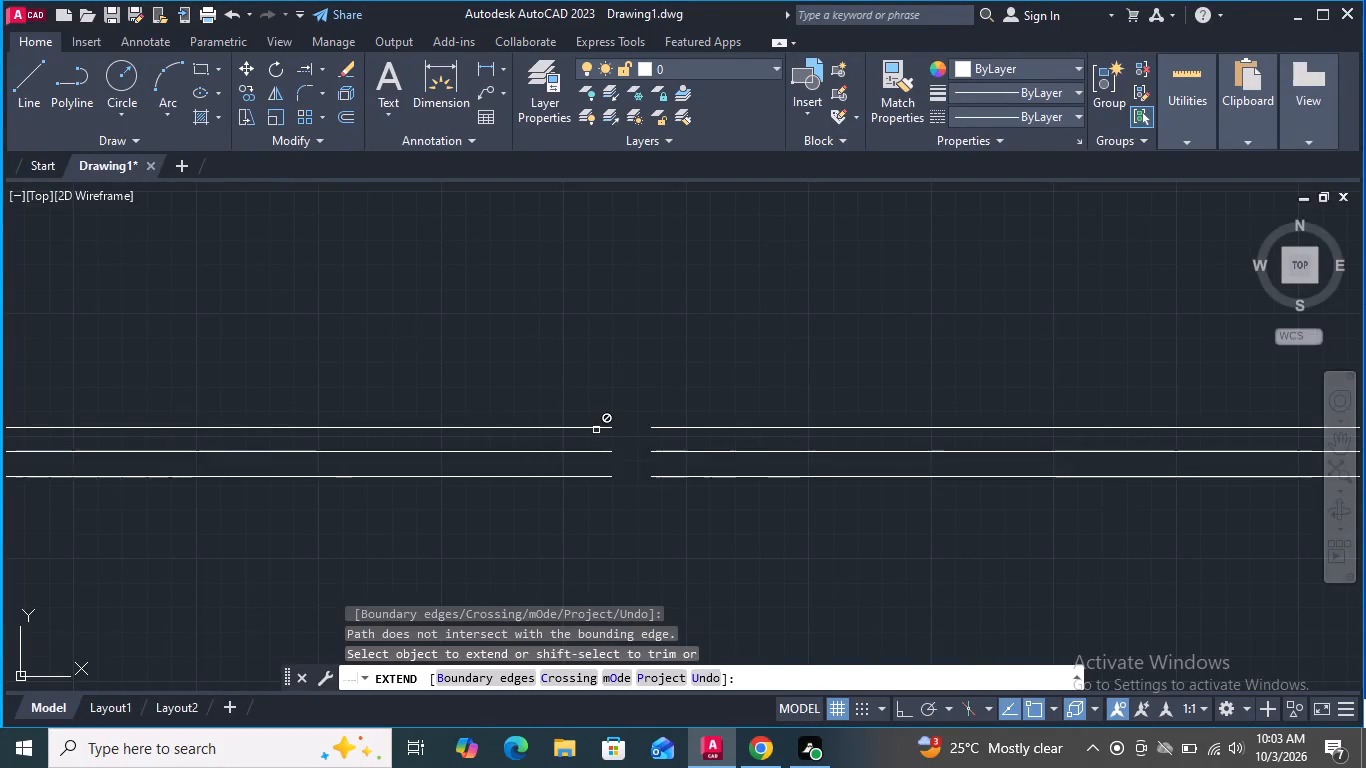
scroll(595, 429, "down", 2)
left_click(595, 429)
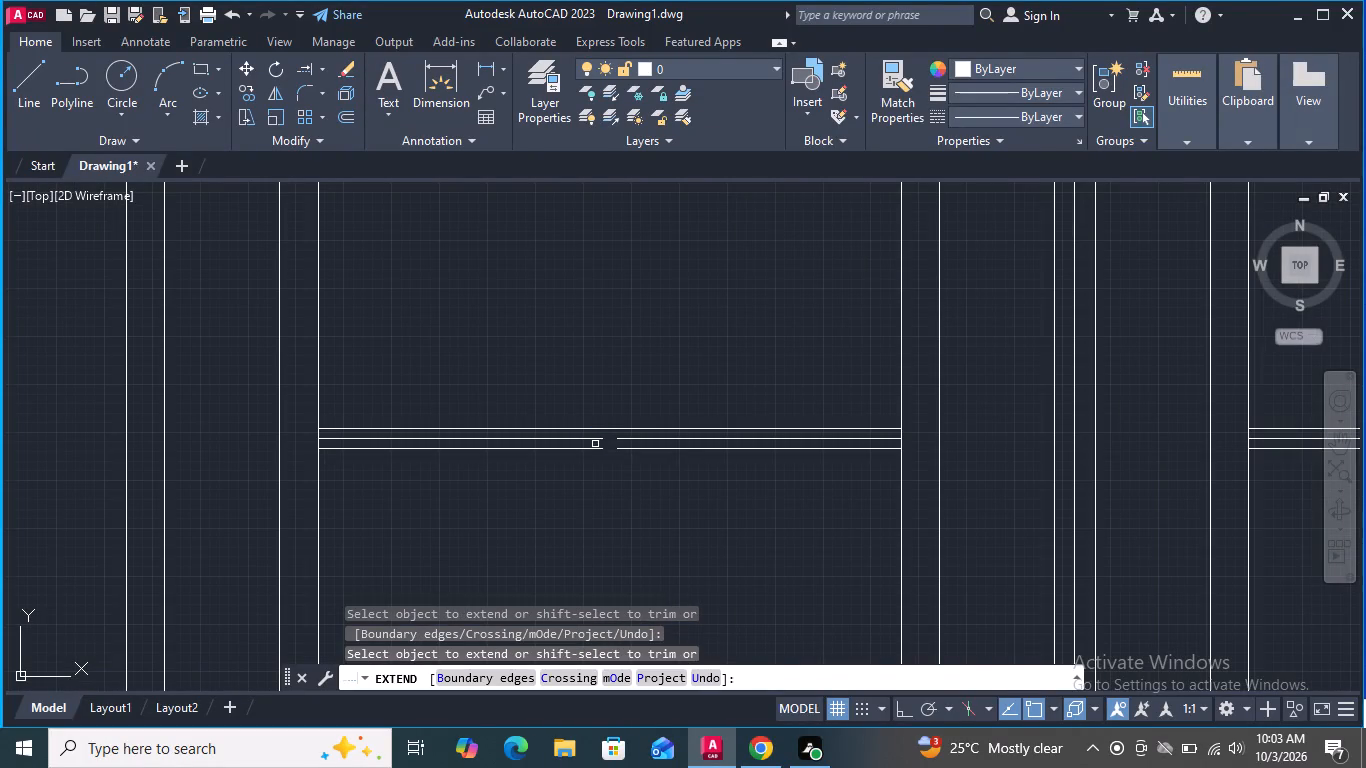
left_click(595, 441)
left_click(595, 449)
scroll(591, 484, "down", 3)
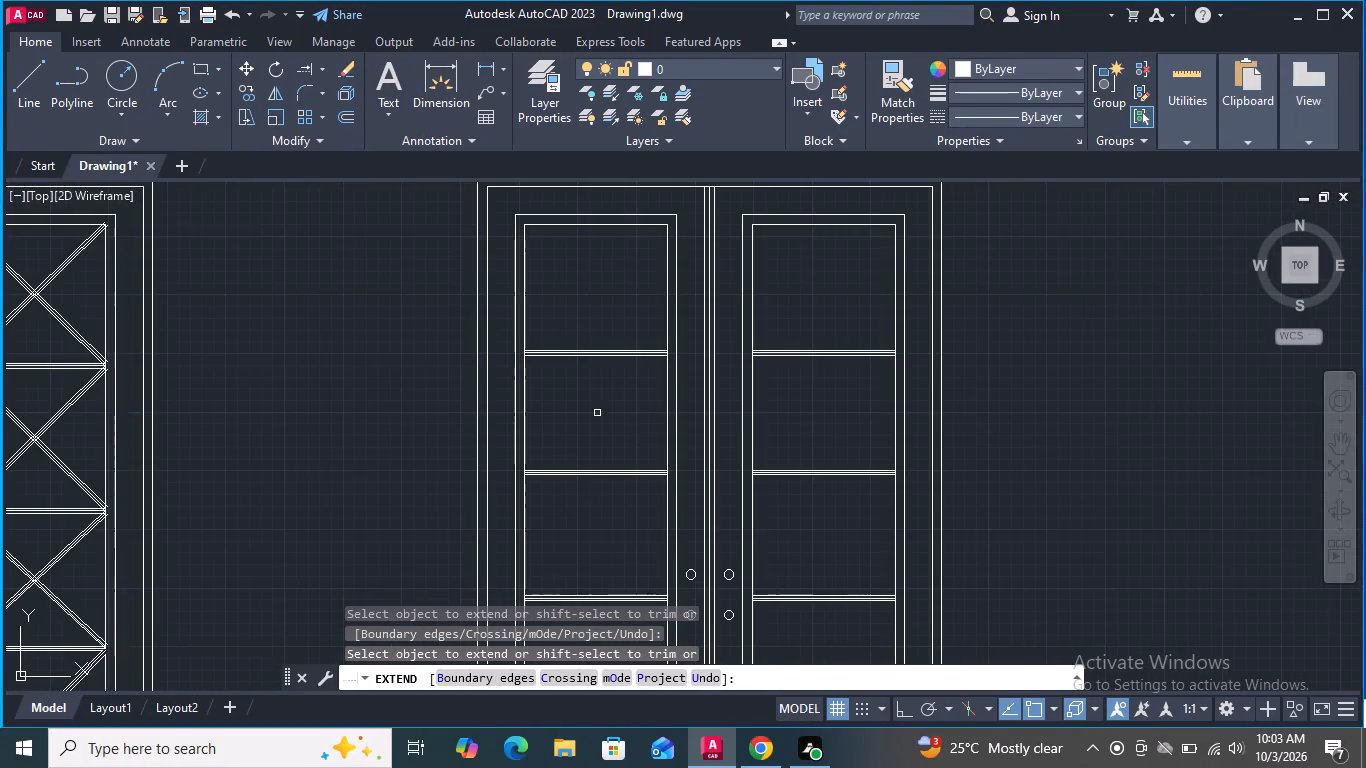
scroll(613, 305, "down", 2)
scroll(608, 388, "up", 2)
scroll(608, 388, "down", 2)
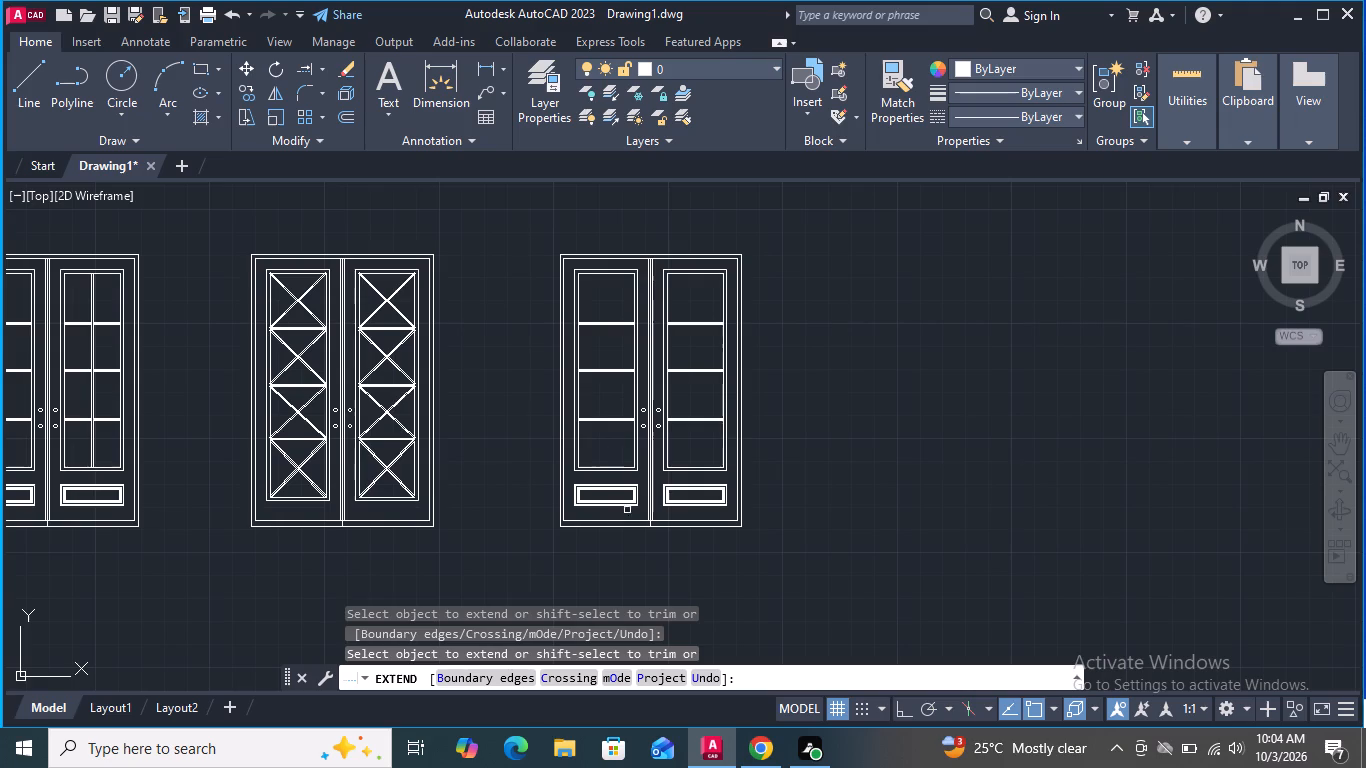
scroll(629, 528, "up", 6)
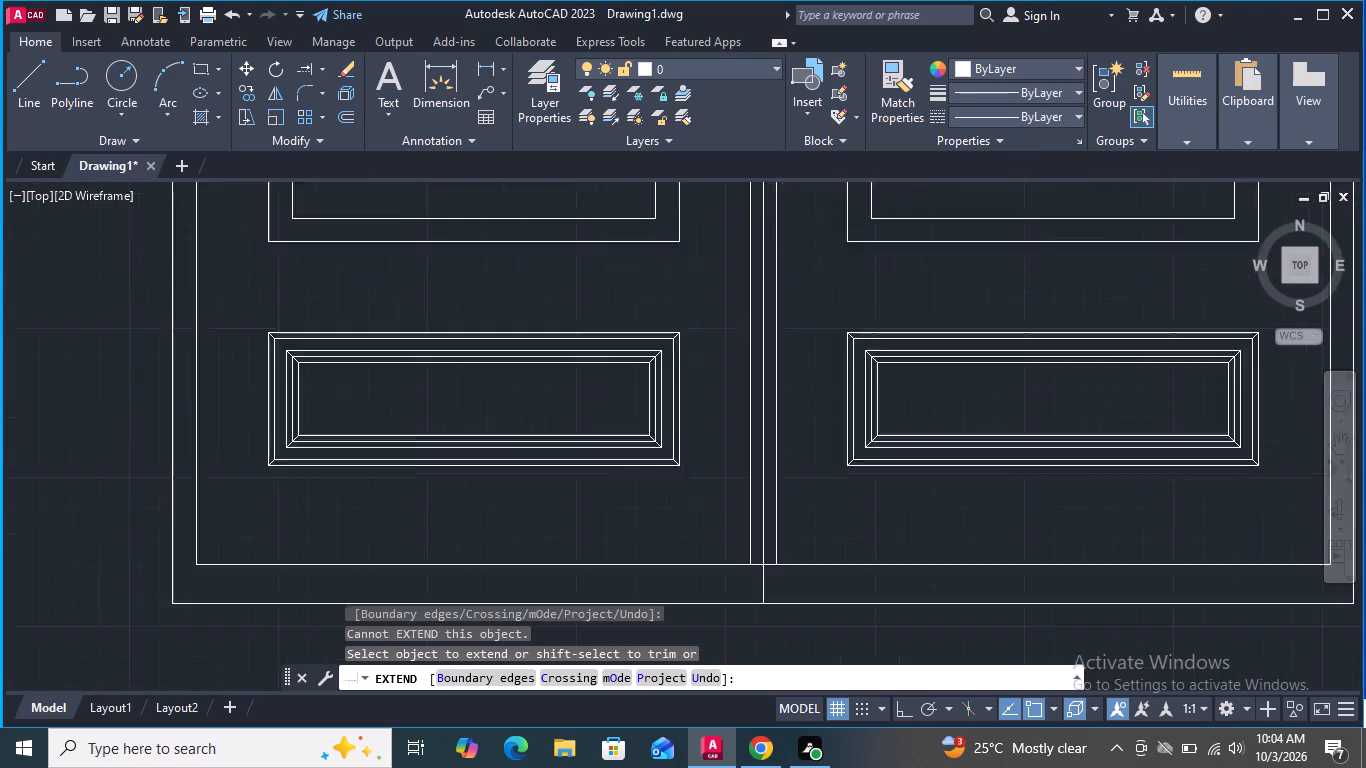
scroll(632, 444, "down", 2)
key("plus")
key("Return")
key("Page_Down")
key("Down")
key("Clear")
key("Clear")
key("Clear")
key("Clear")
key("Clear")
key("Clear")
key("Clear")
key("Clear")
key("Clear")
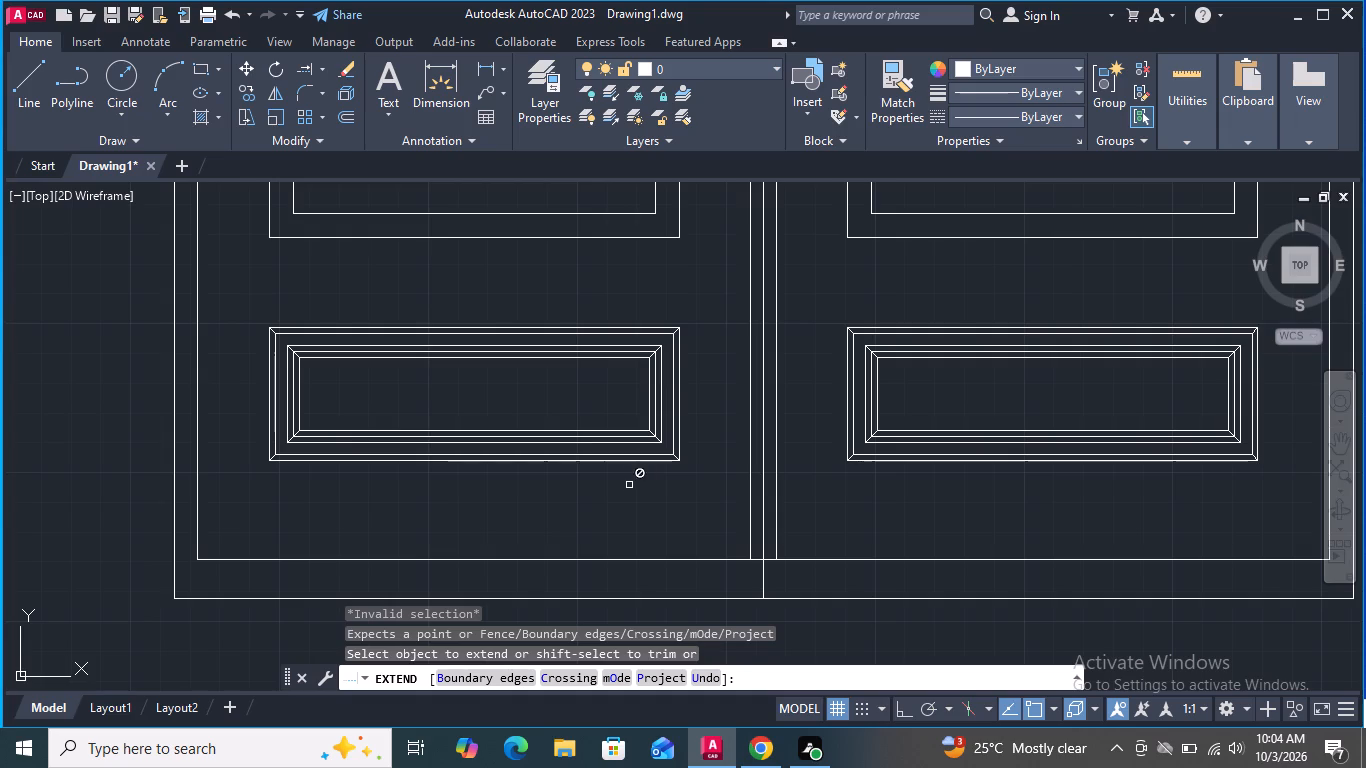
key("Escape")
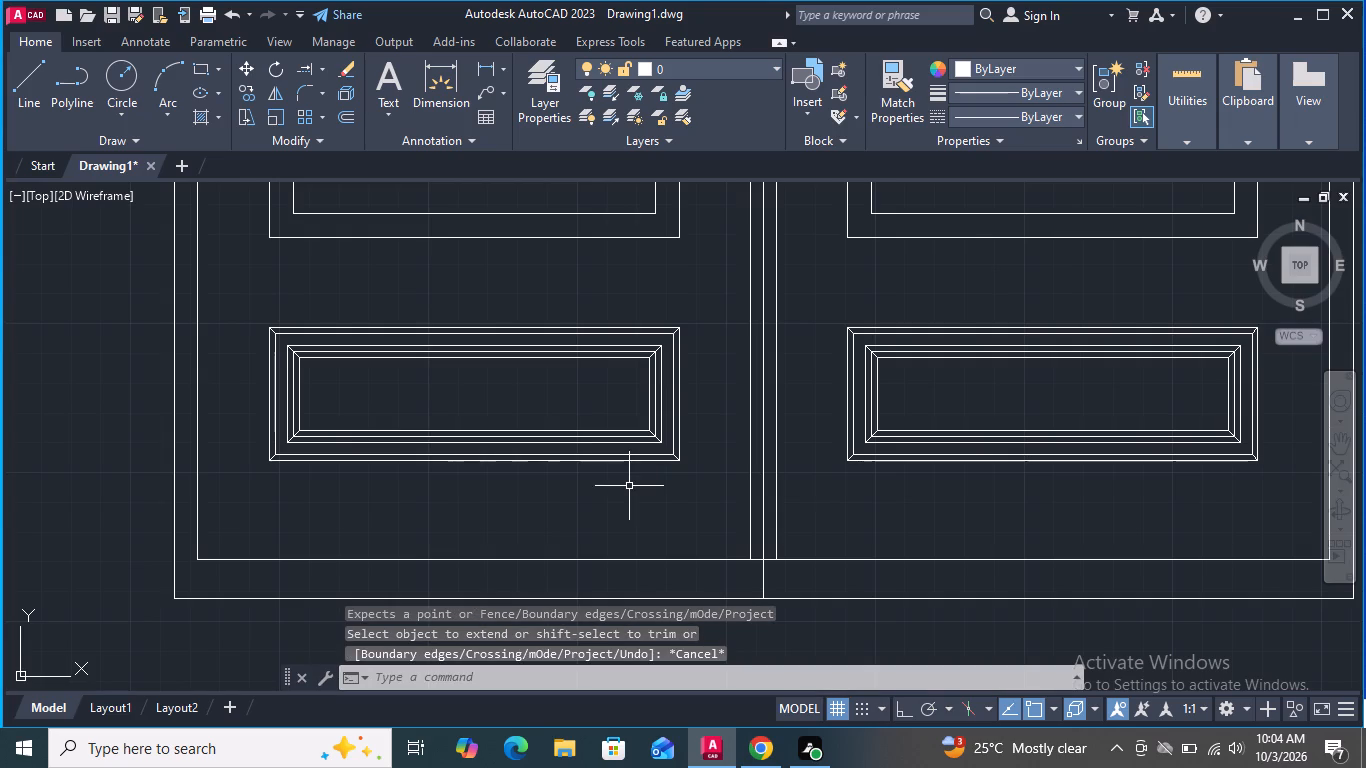
Stretch the bottom of the third door's outer frame and centre lines straight down by about 0'-11".
scroll(629, 486, "up", 1)
scroll(551, 449, "down", 3)
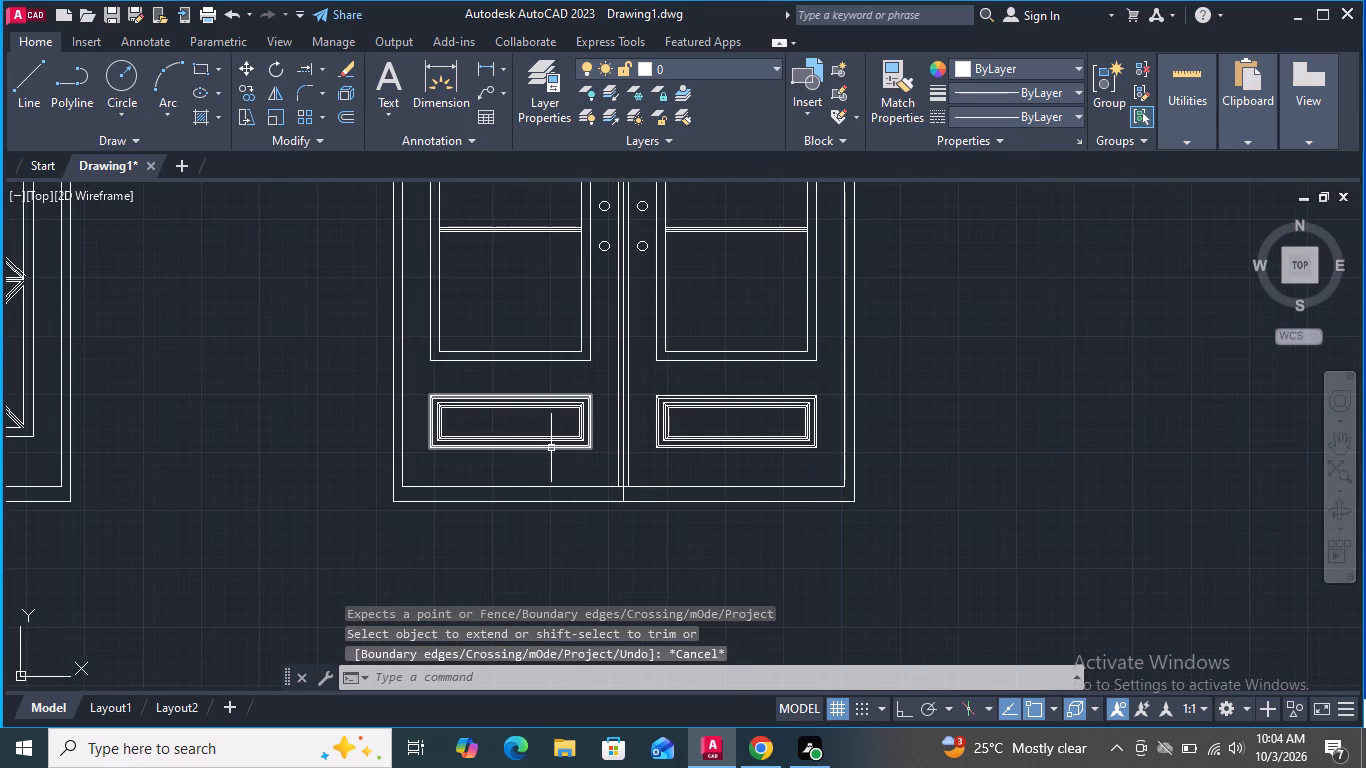
left_click(246, 110)
left_click(934, 592)
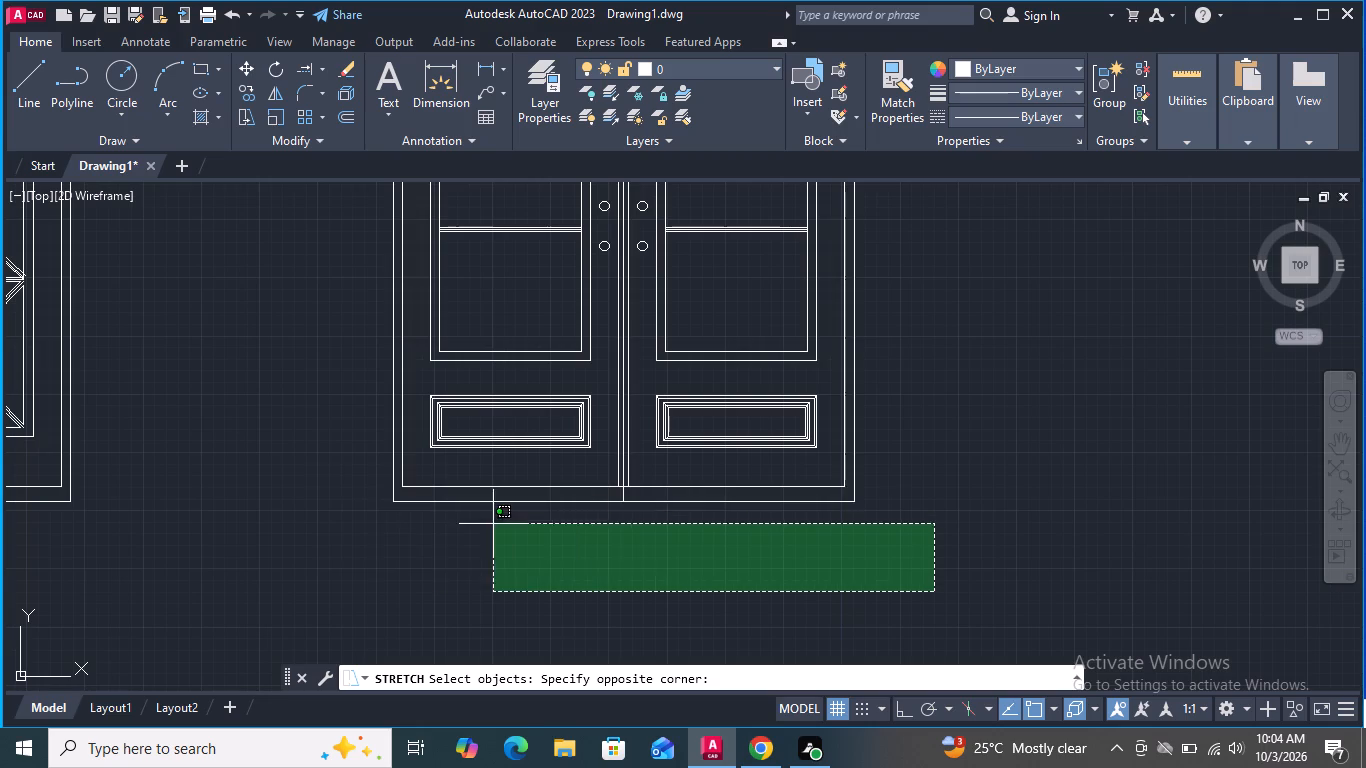
left_click(320, 468)
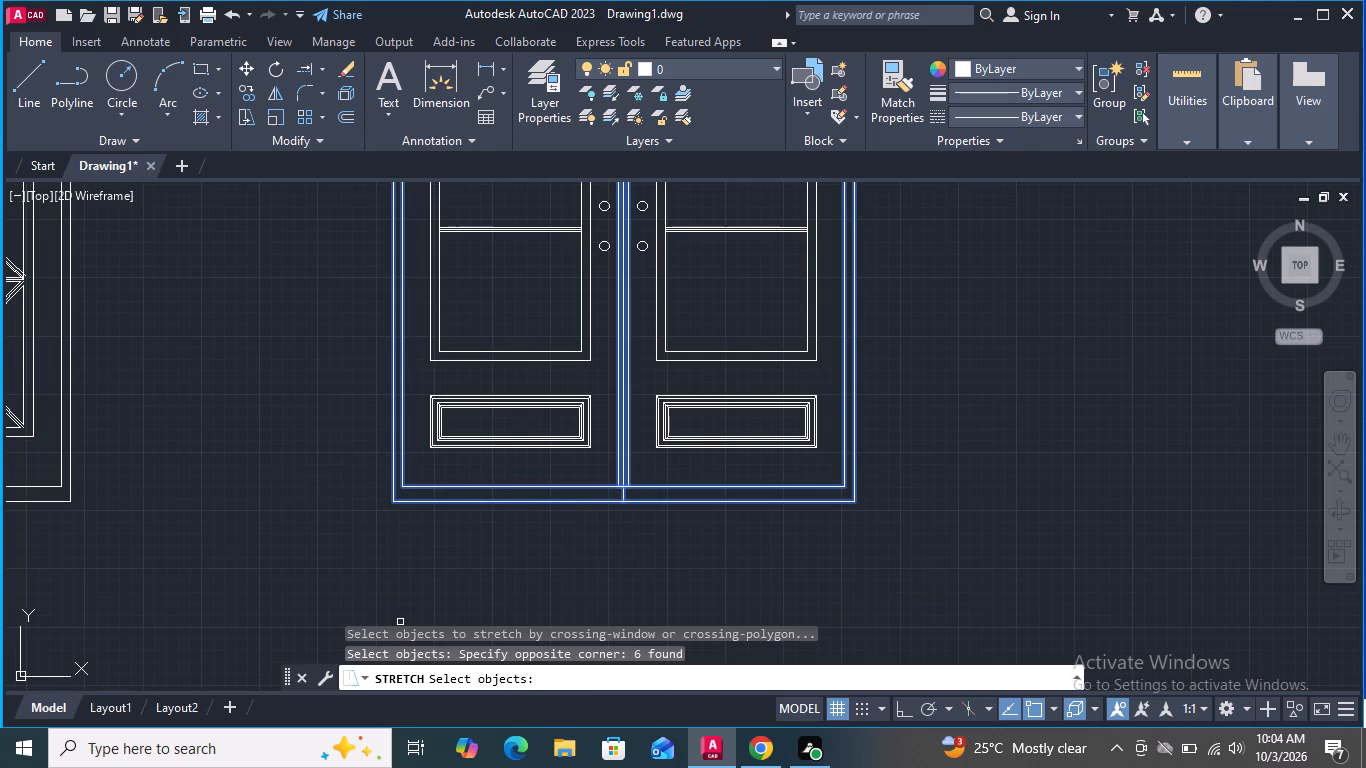
key("Return")
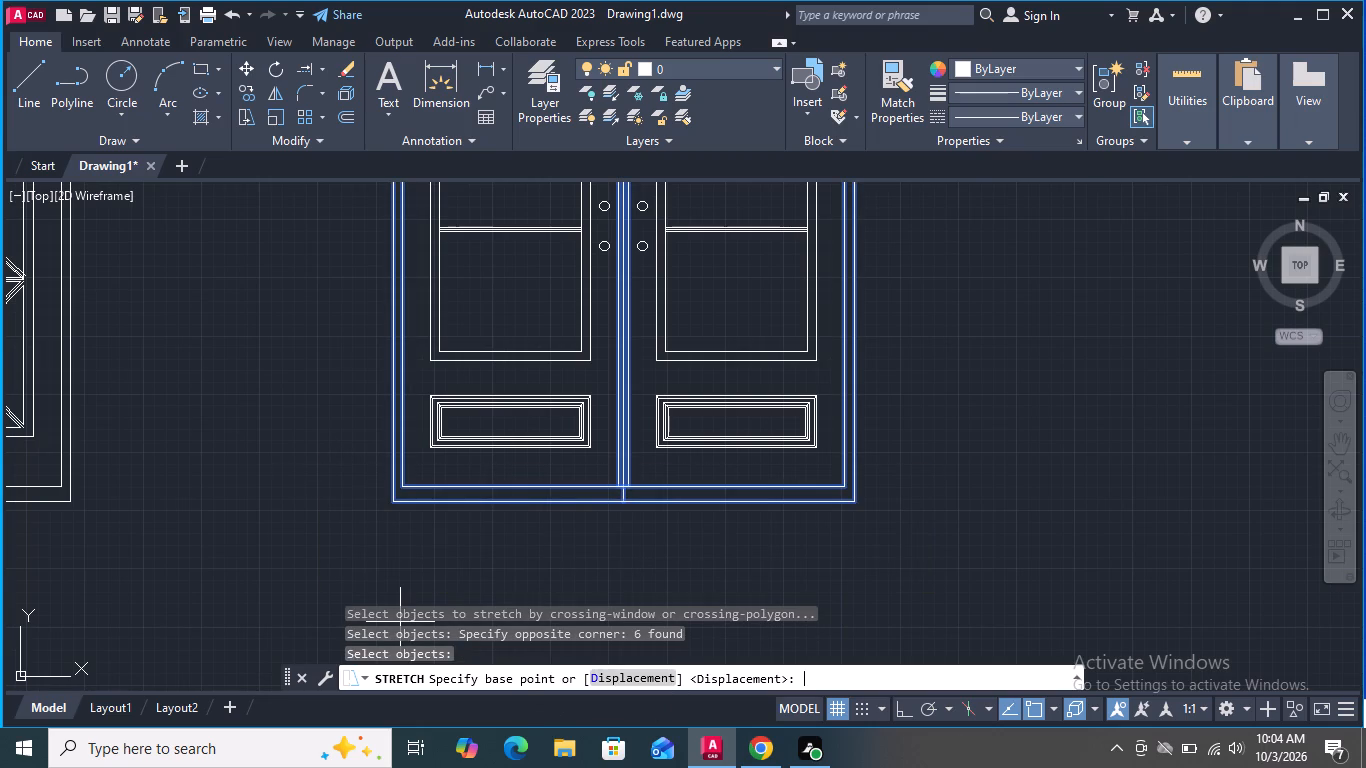
left_click(619, 507)
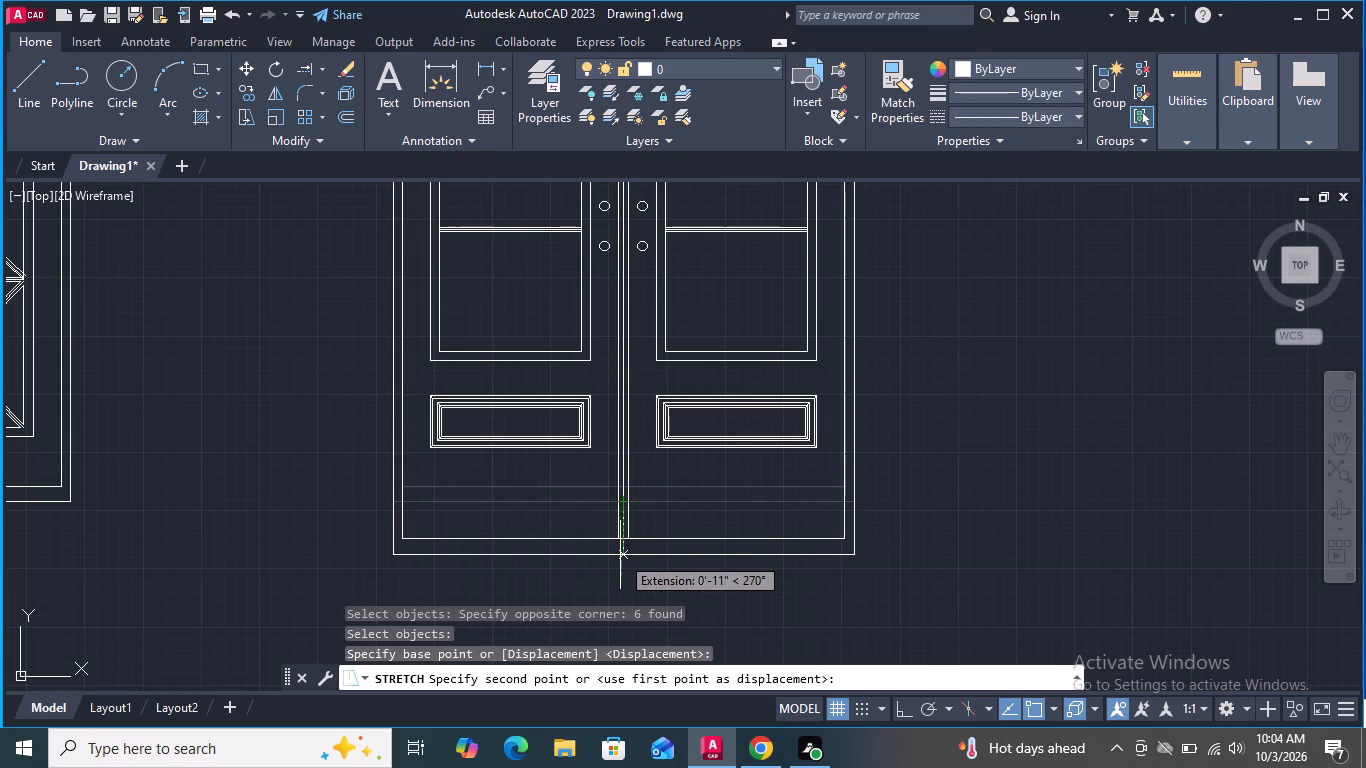
left_click(620, 555)
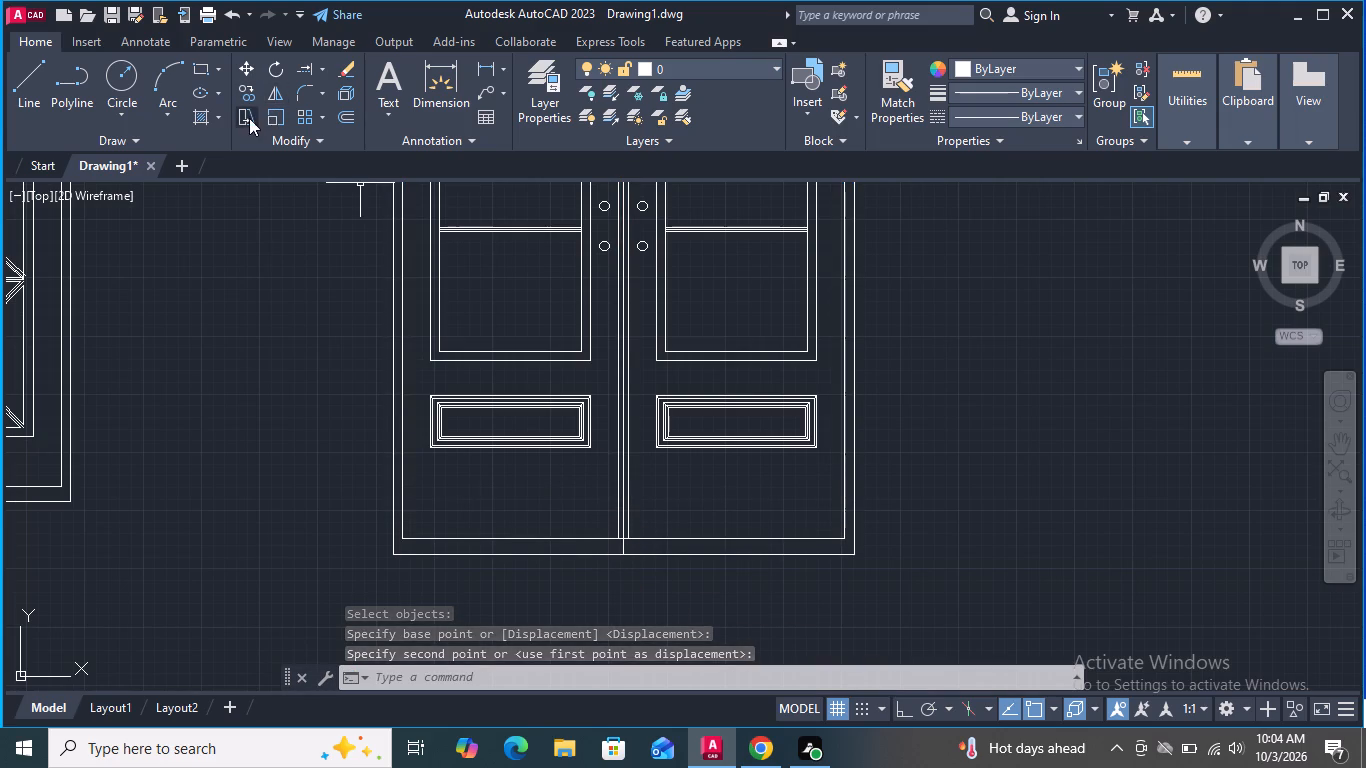
Stretch the bottom edges of the left leaf's lower panel straight down into the added space, keeping its top in place.
left_click(247, 118)
left_click(605, 469)
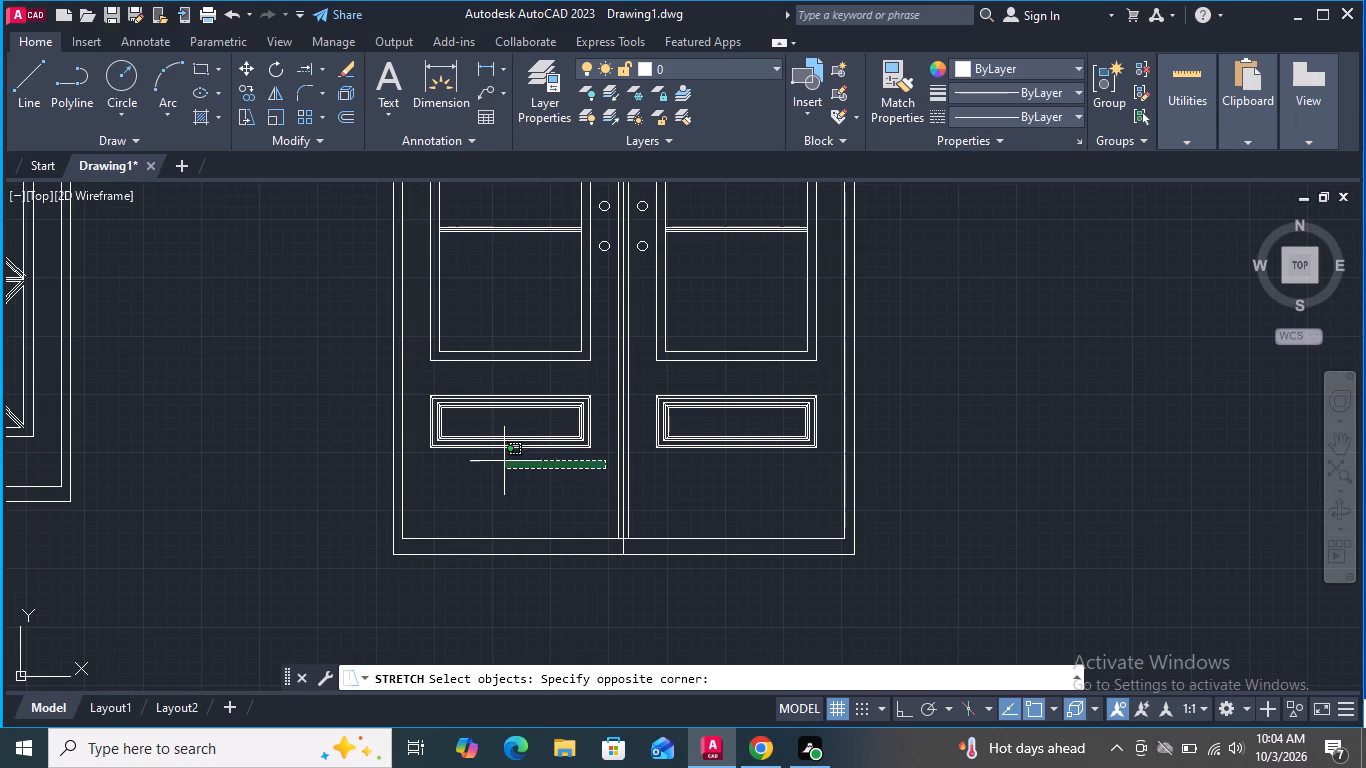
left_click(418, 427)
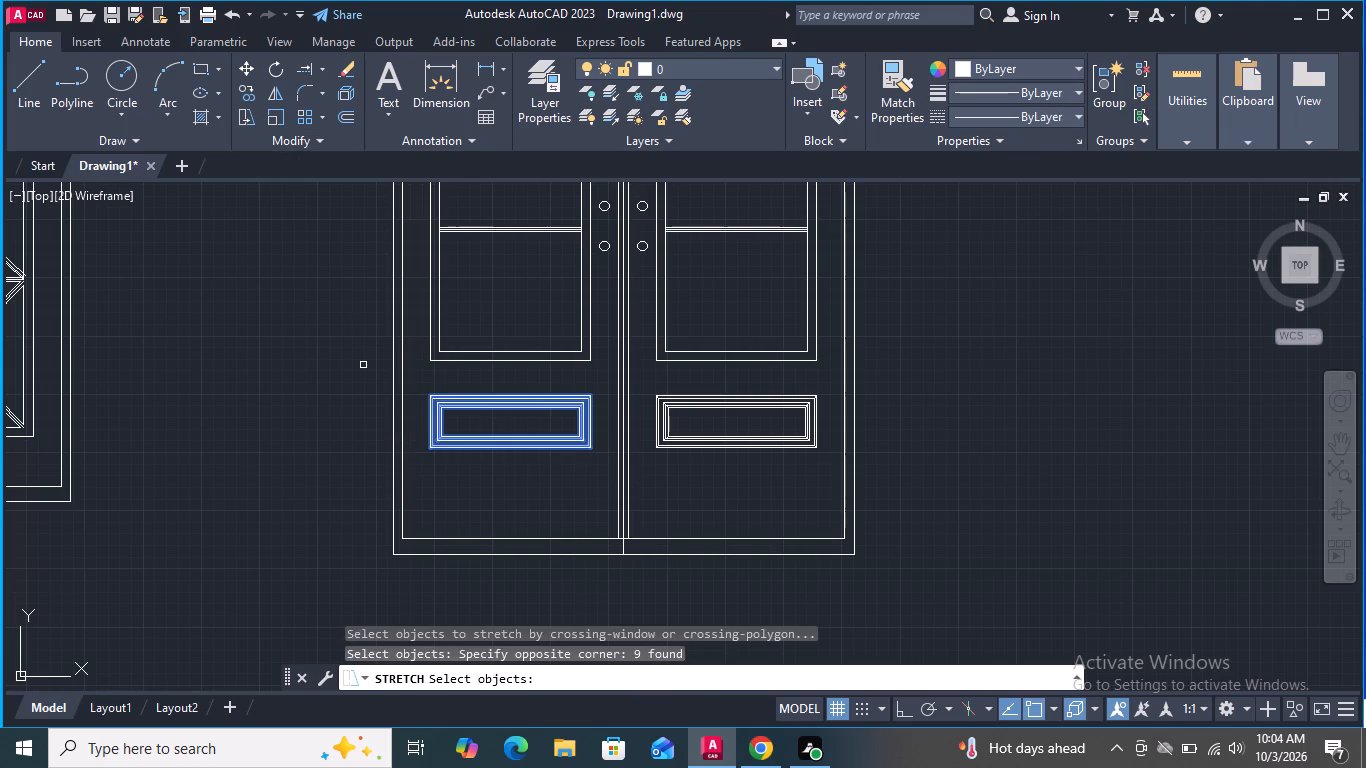
key("Return")
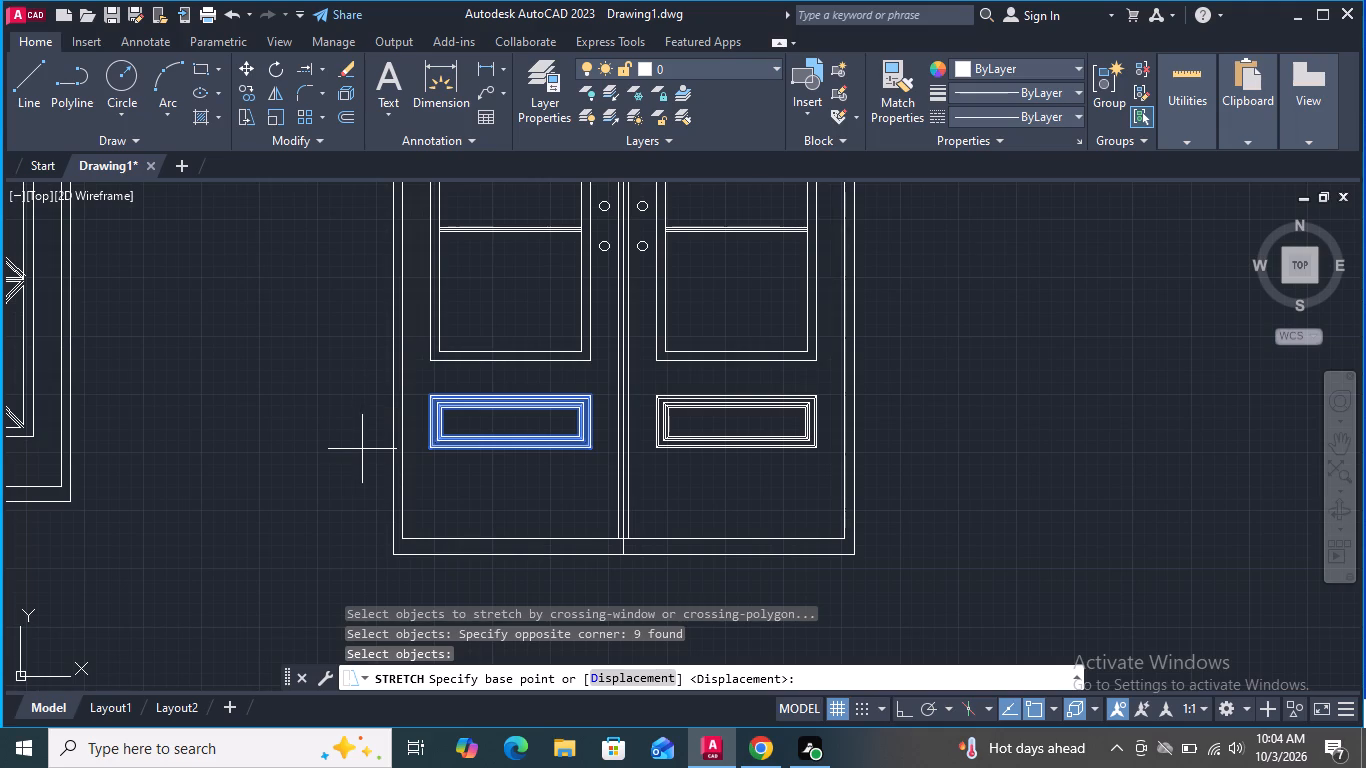
left_click(510, 451)
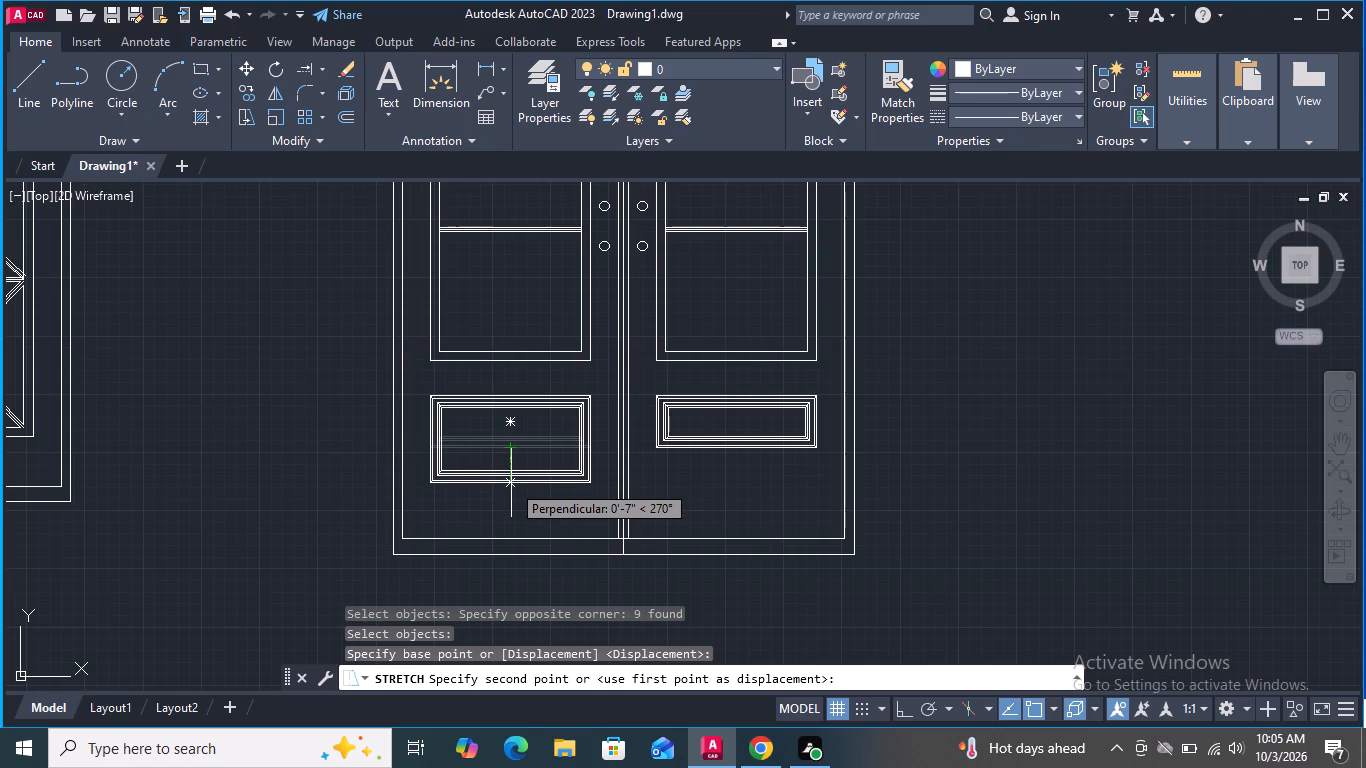
left_click(511, 488)
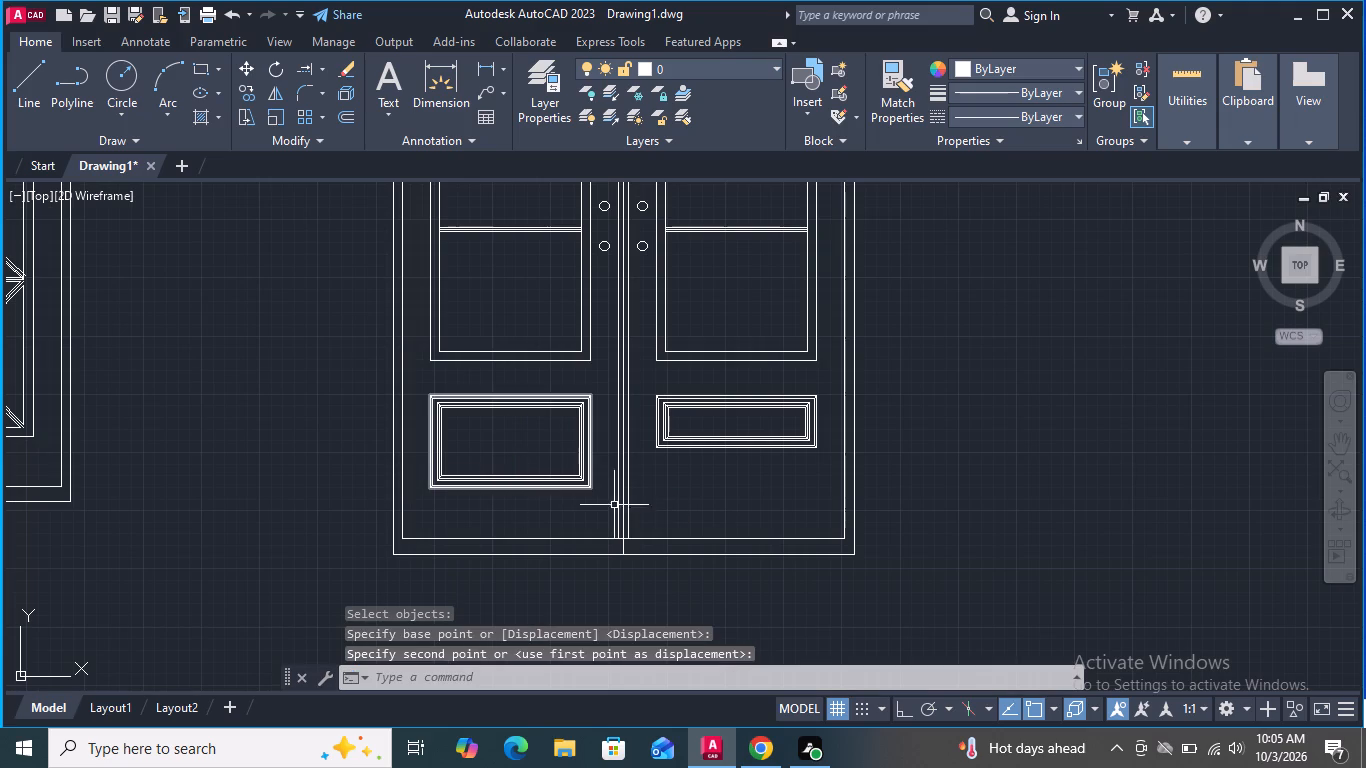
Stretch the bottom edges of the right leaf's lower panel straight down, level with the left leaf's panel bottom.
left_click(249, 117)
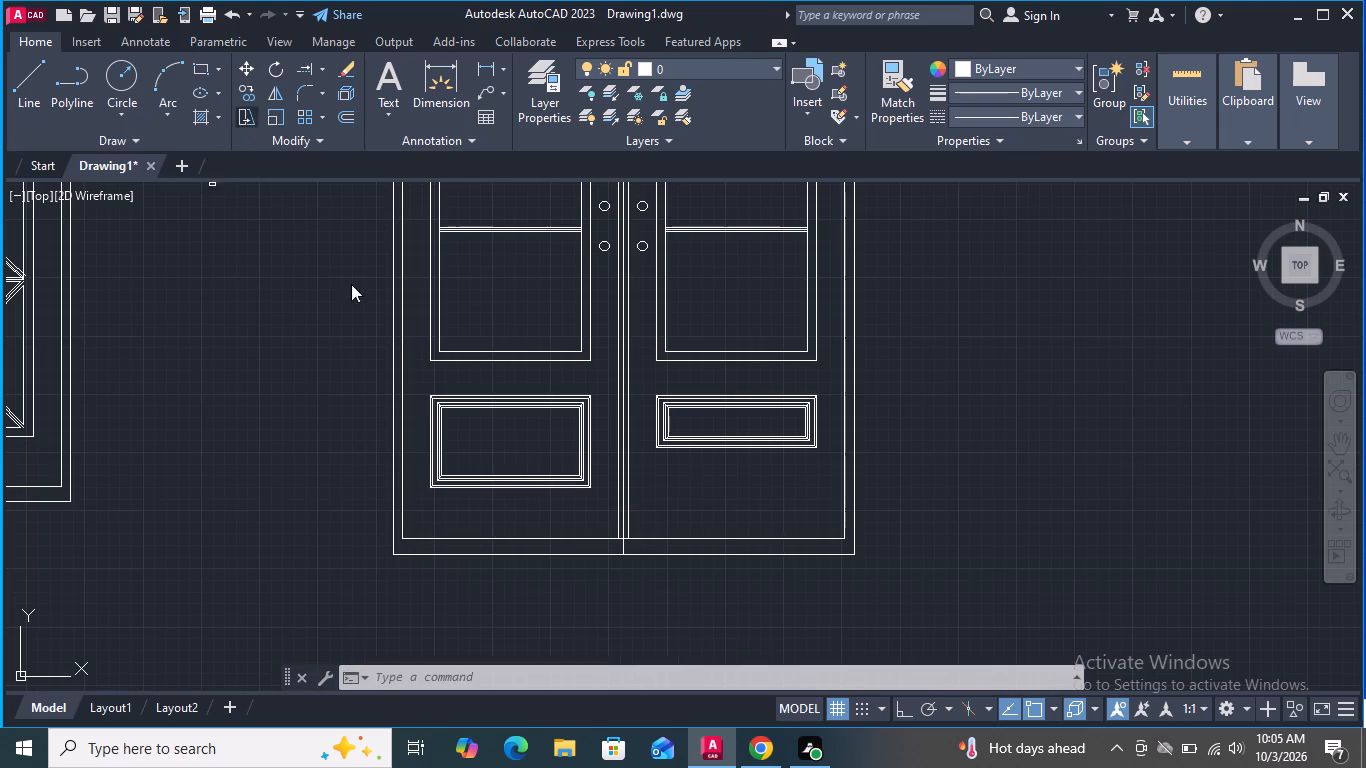
left_click(828, 484)
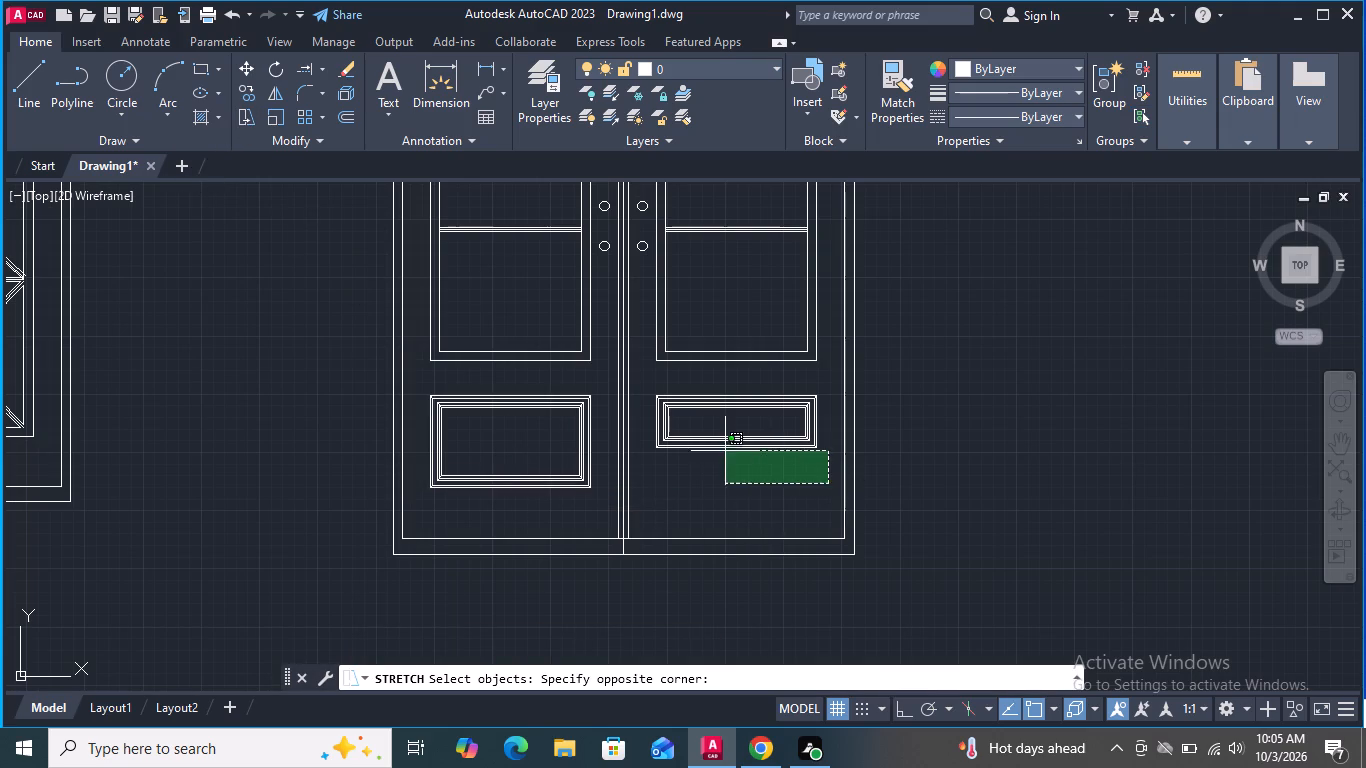
left_click(641, 425)
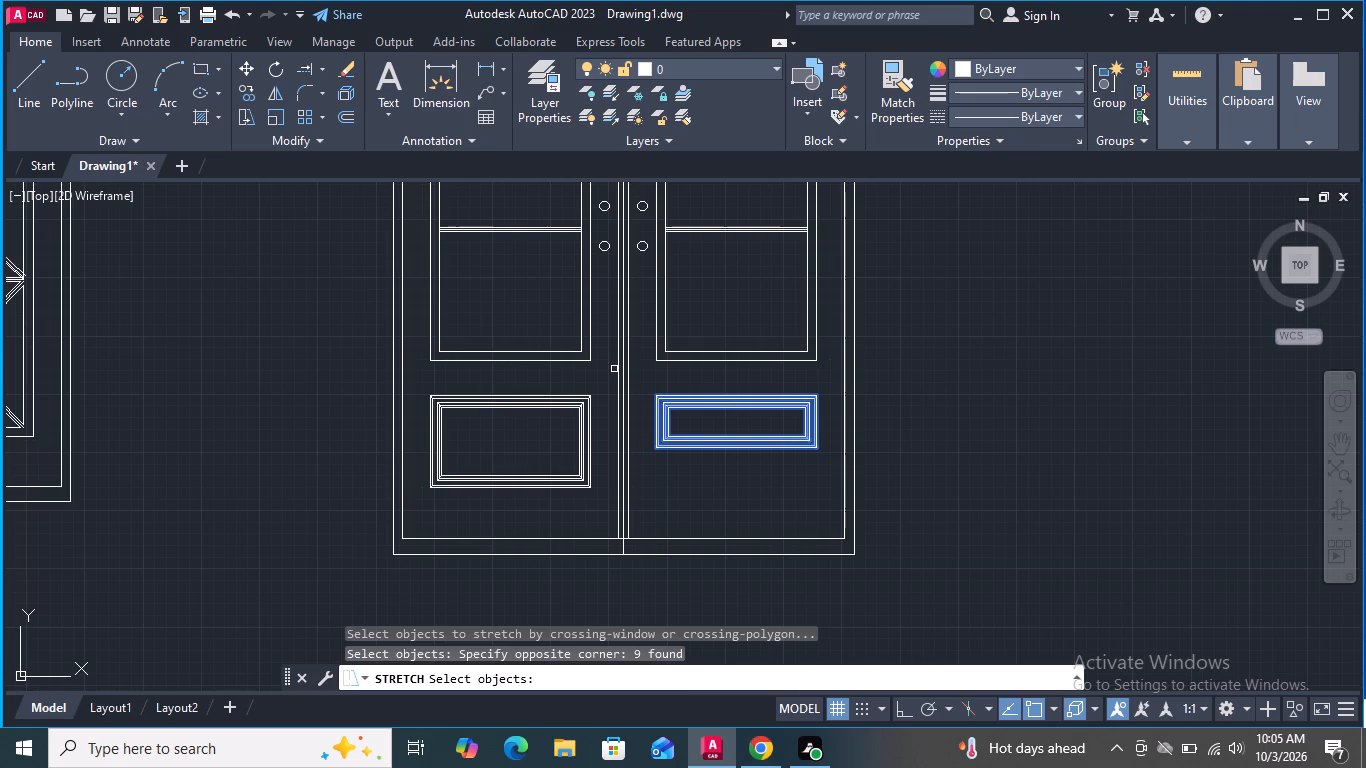
key("Return")
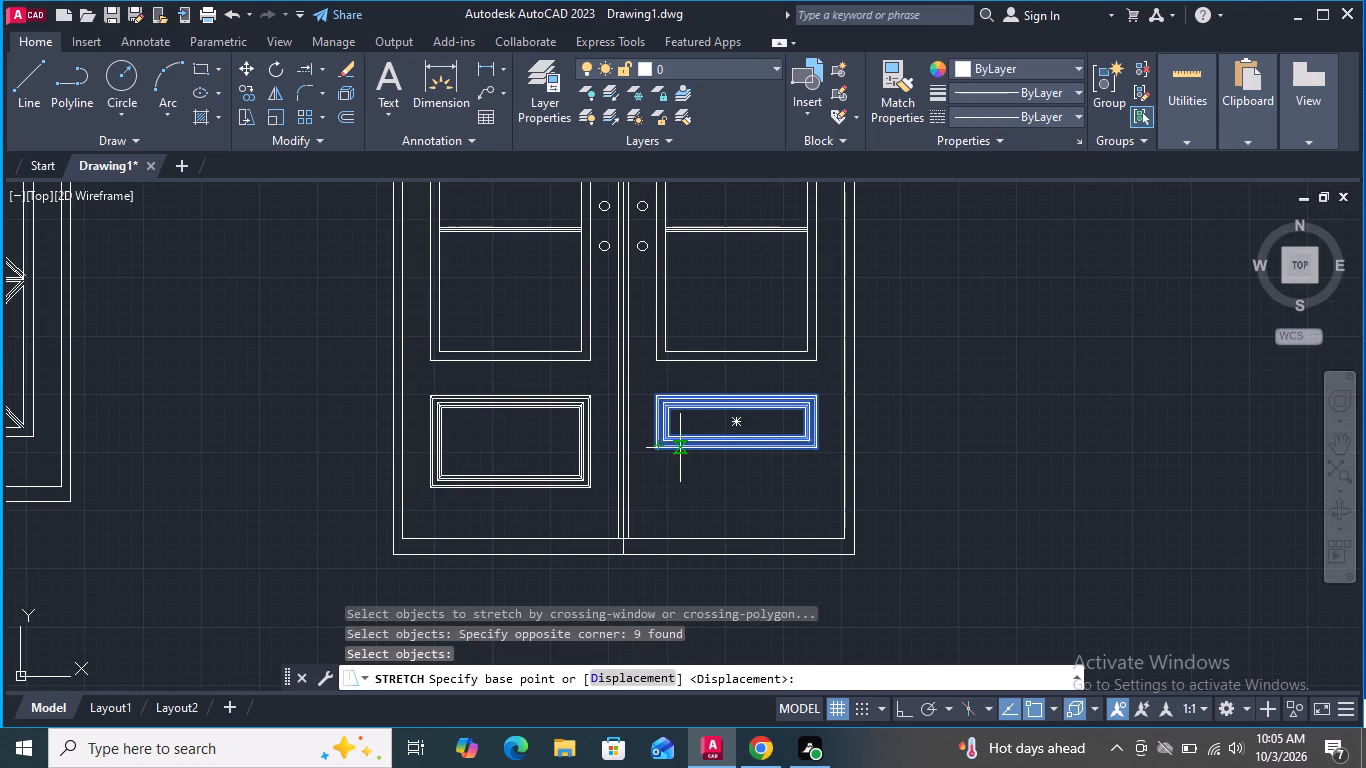
left_click(735, 448)
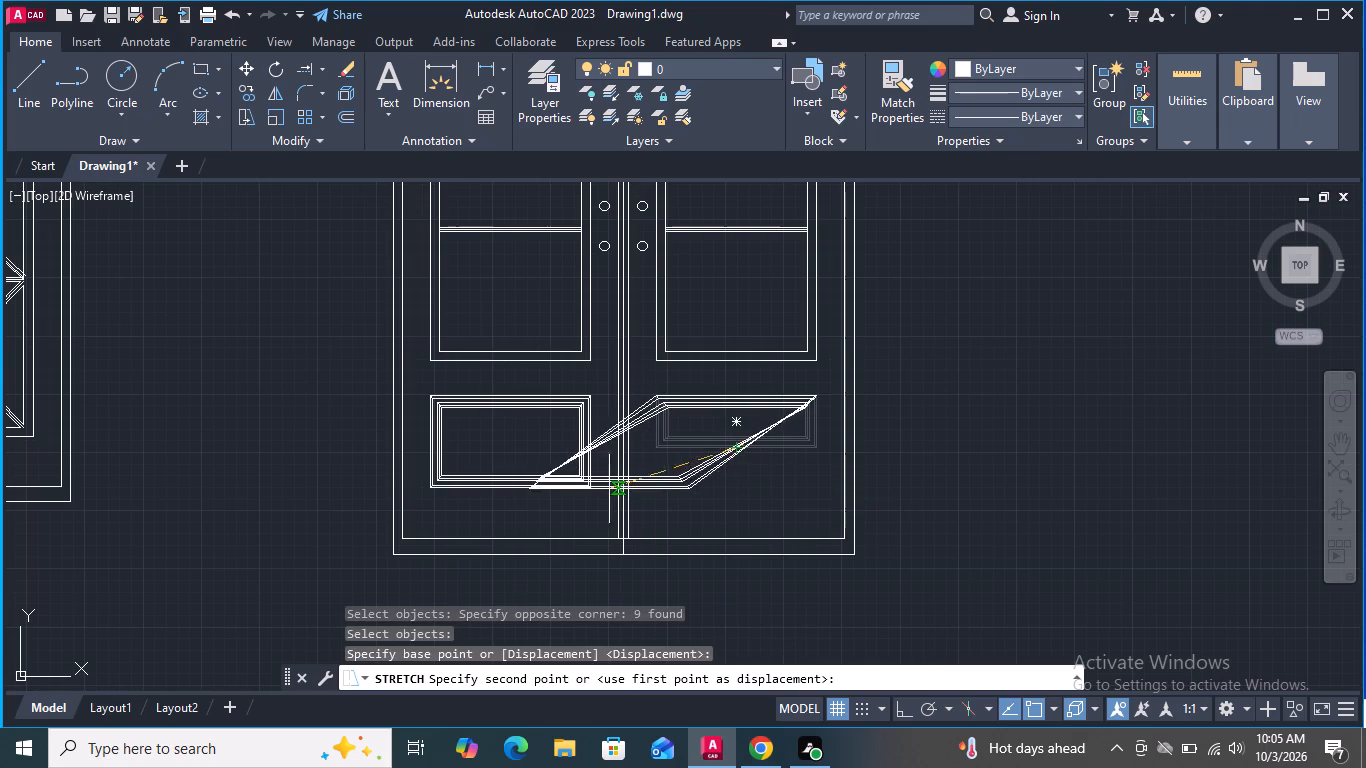
left_click(726, 484)
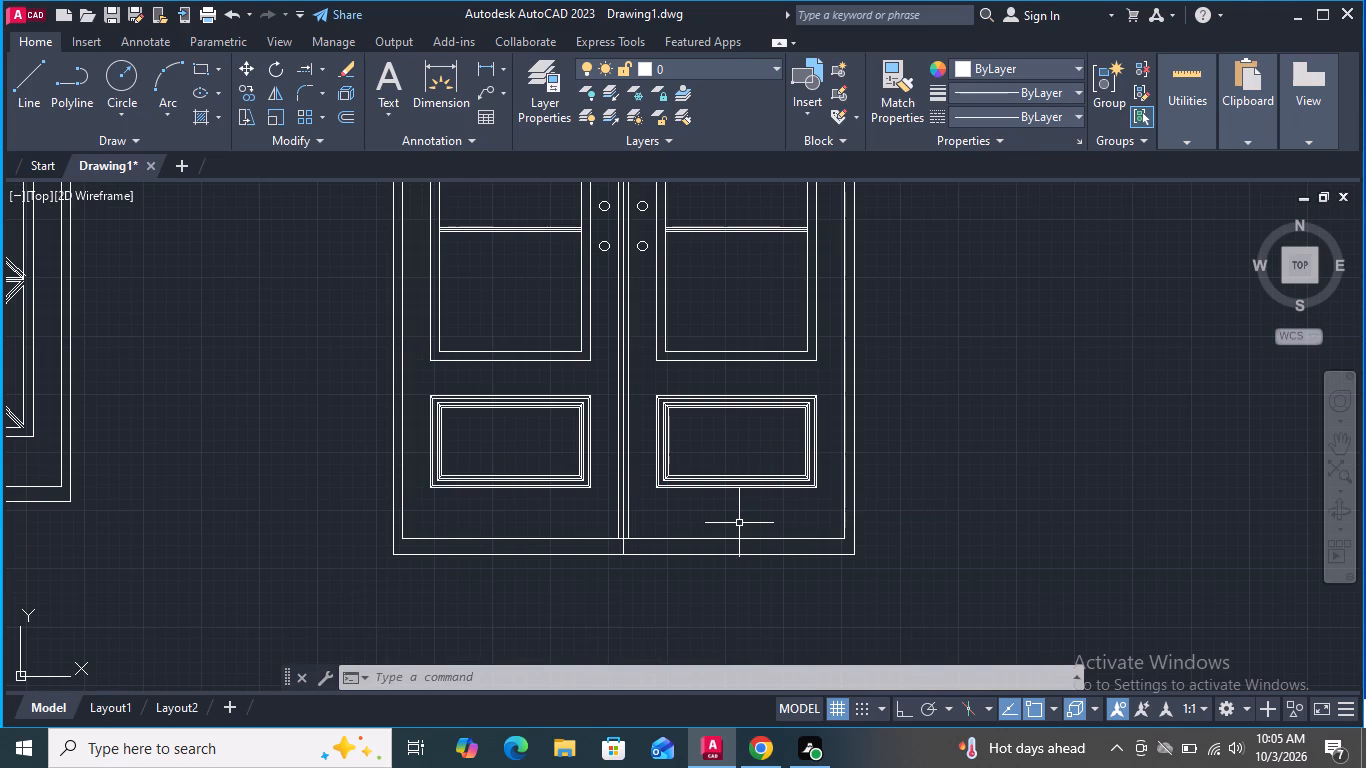
Trim the inner frame's vertical line segments between the three bar lines at both ends of the left leaf's lowest horizontal bar.
scroll(739, 523, "down", 2)
scroll(670, 403, "up", 3)
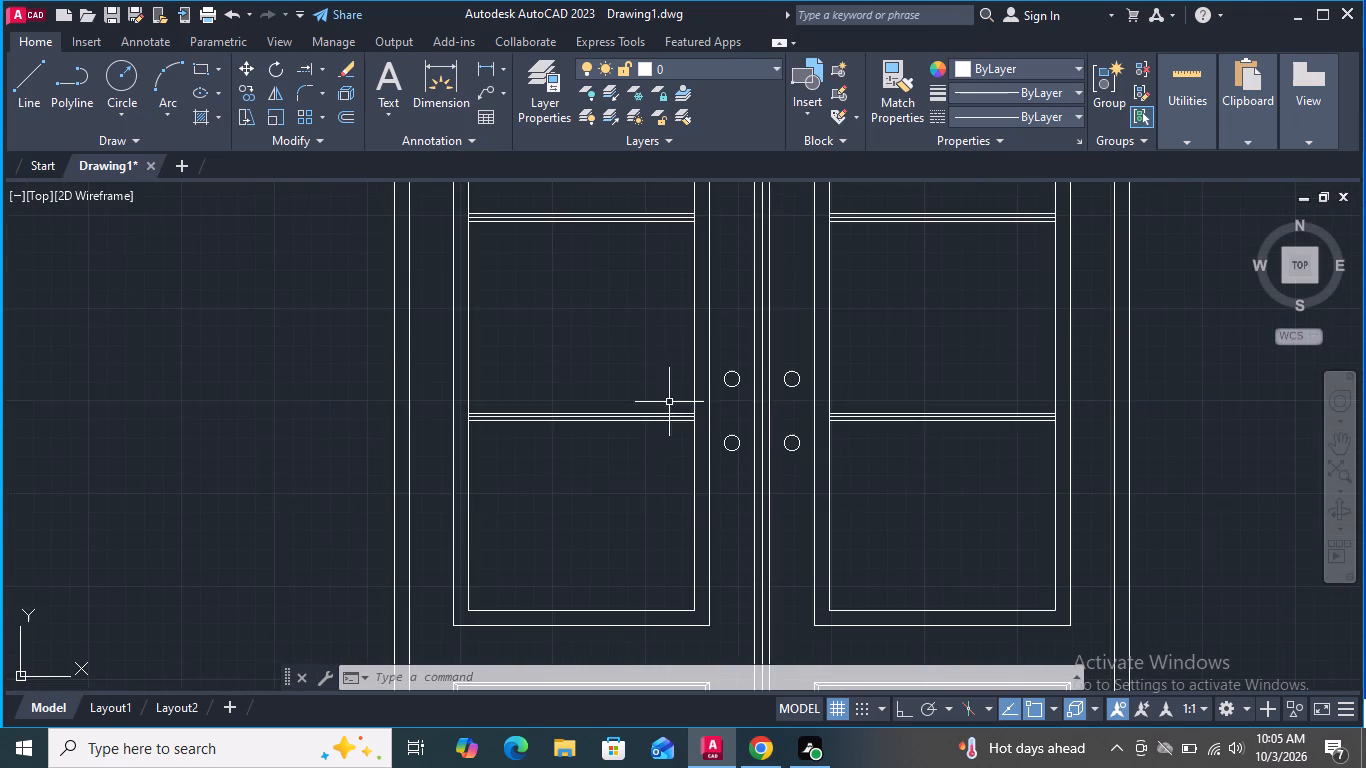
scroll(685, 438, "up", 2)
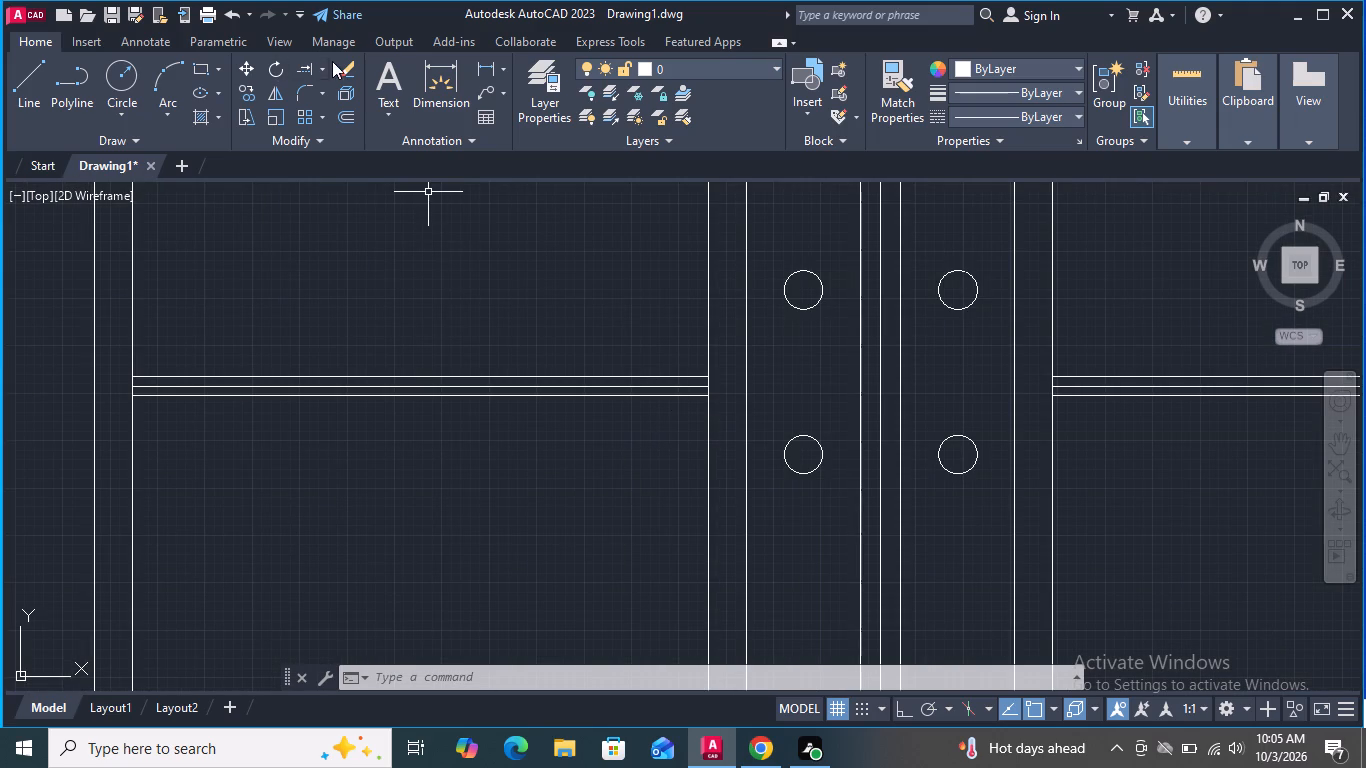
left_click(323, 63)
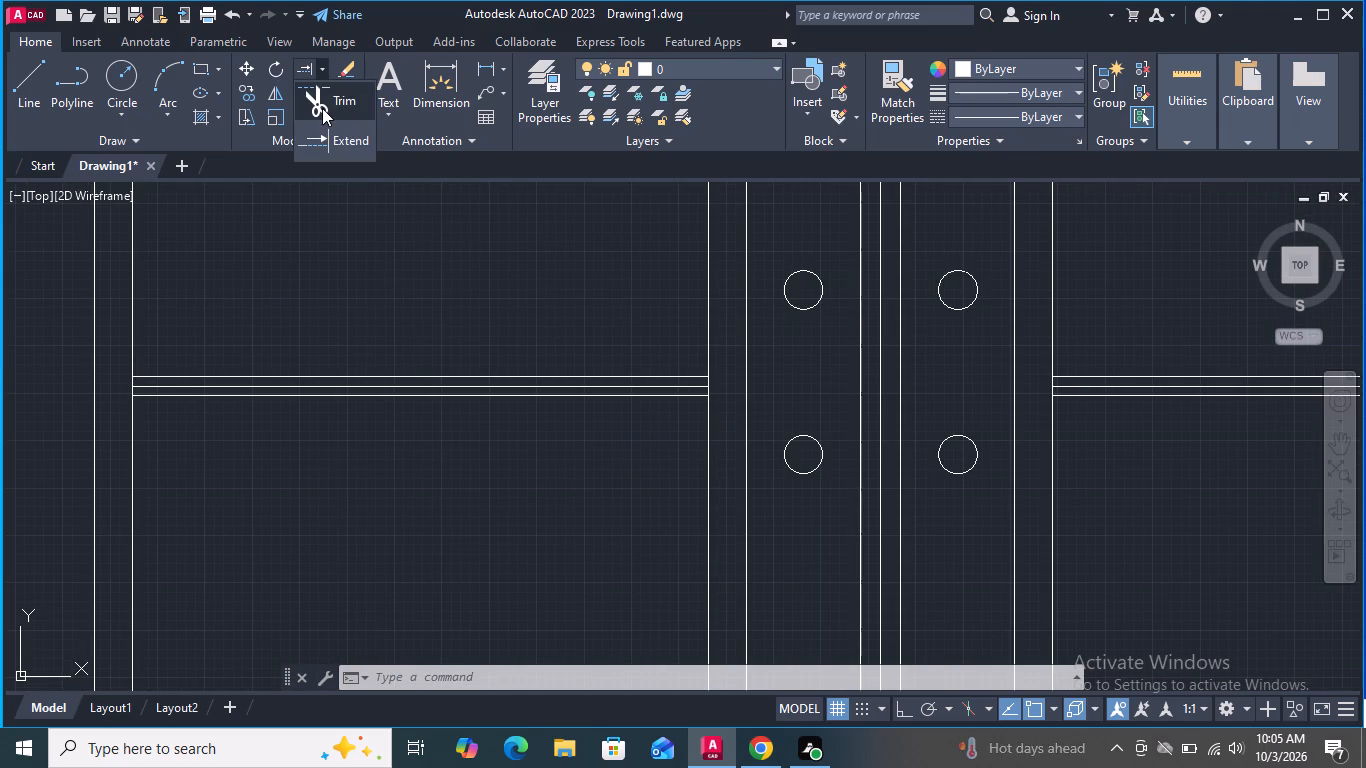
left_click(324, 104)
scroll(691, 400, "up", 1)
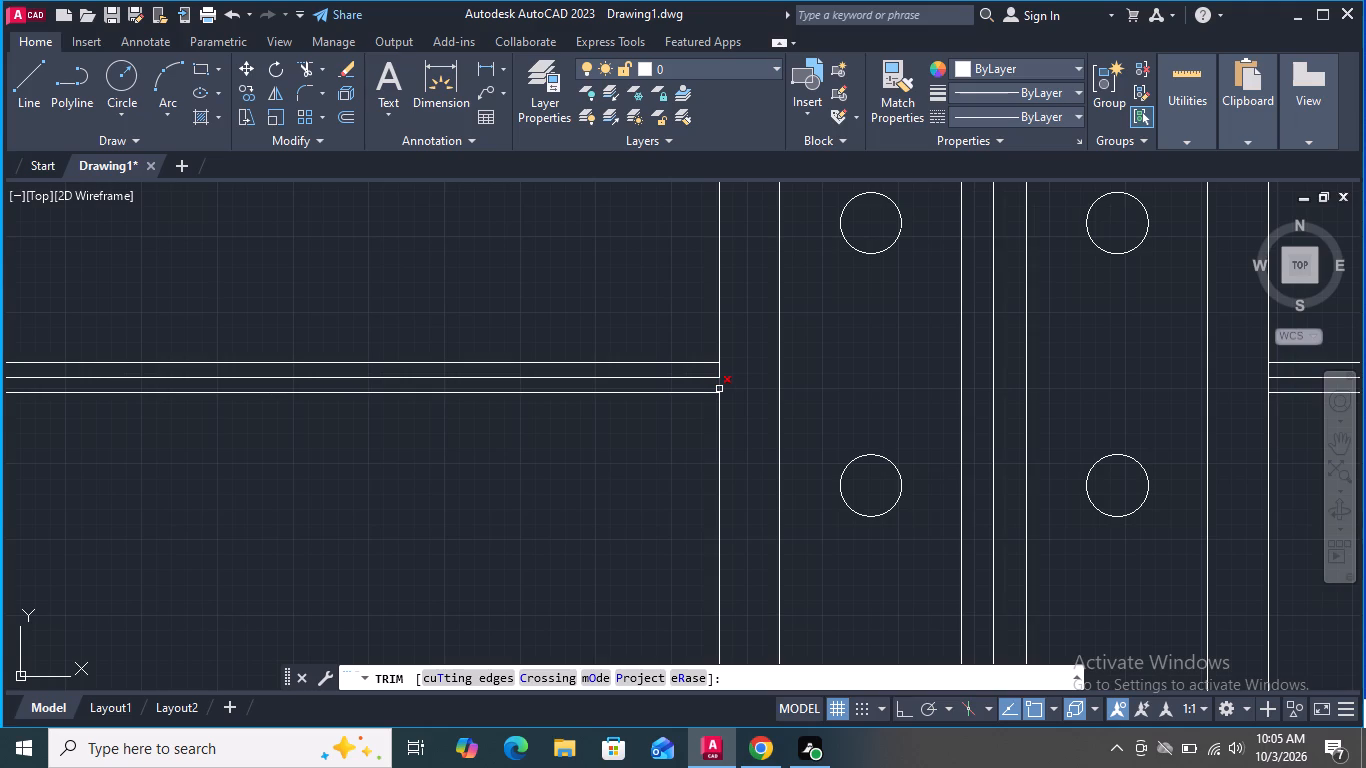
scroll(720, 389, "up", 2)
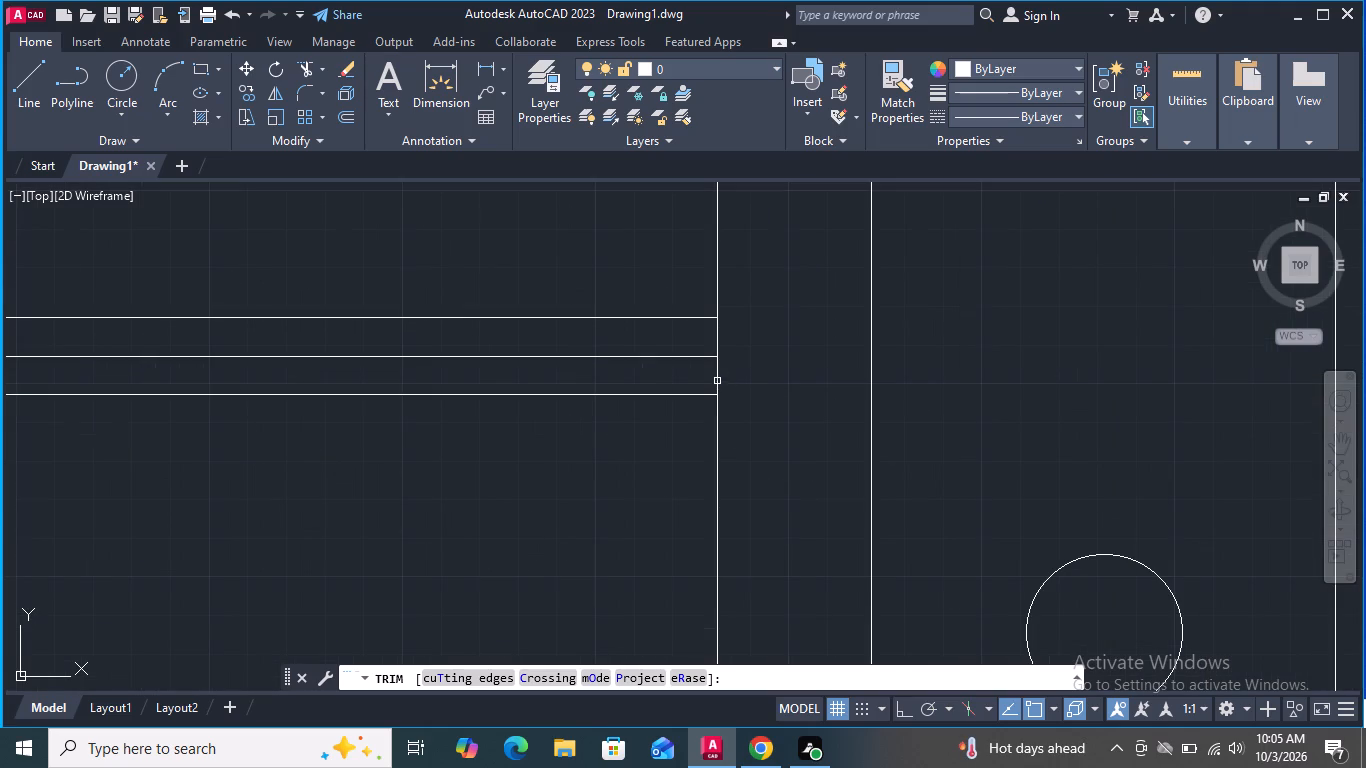
left_click(716, 377)
left_click(717, 341)
scroll(778, 362, "down", 3)
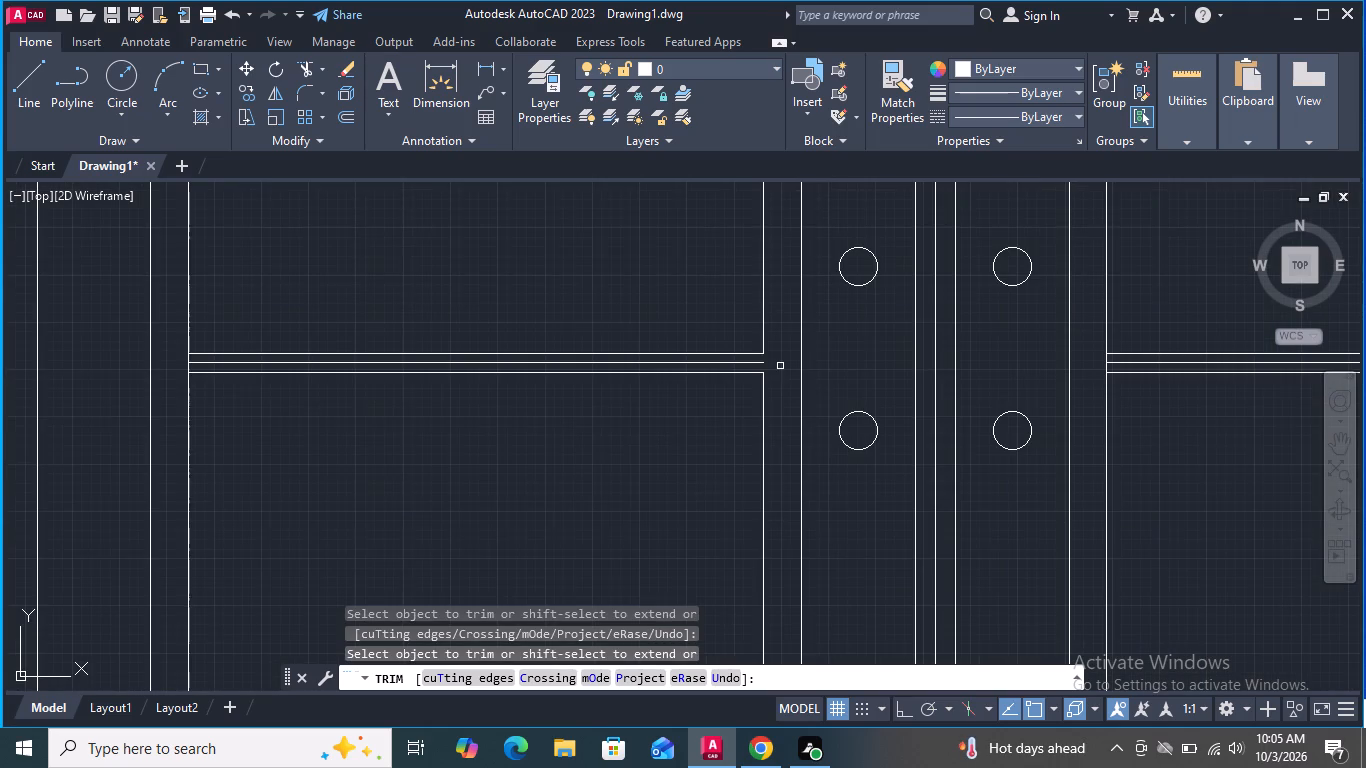
scroll(200, 366, "up", 3)
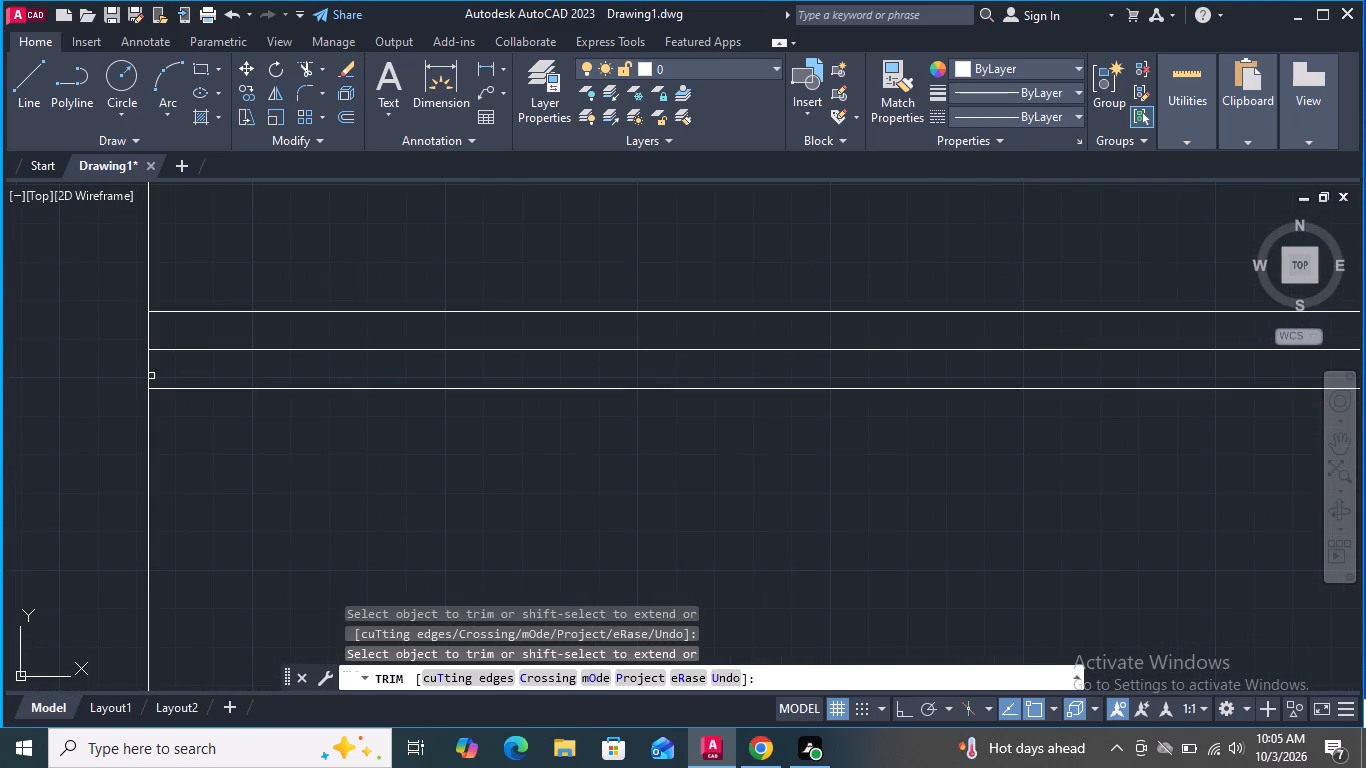
left_click(149, 374)
left_click(147, 327)
scroll(303, 488, "down", 5)
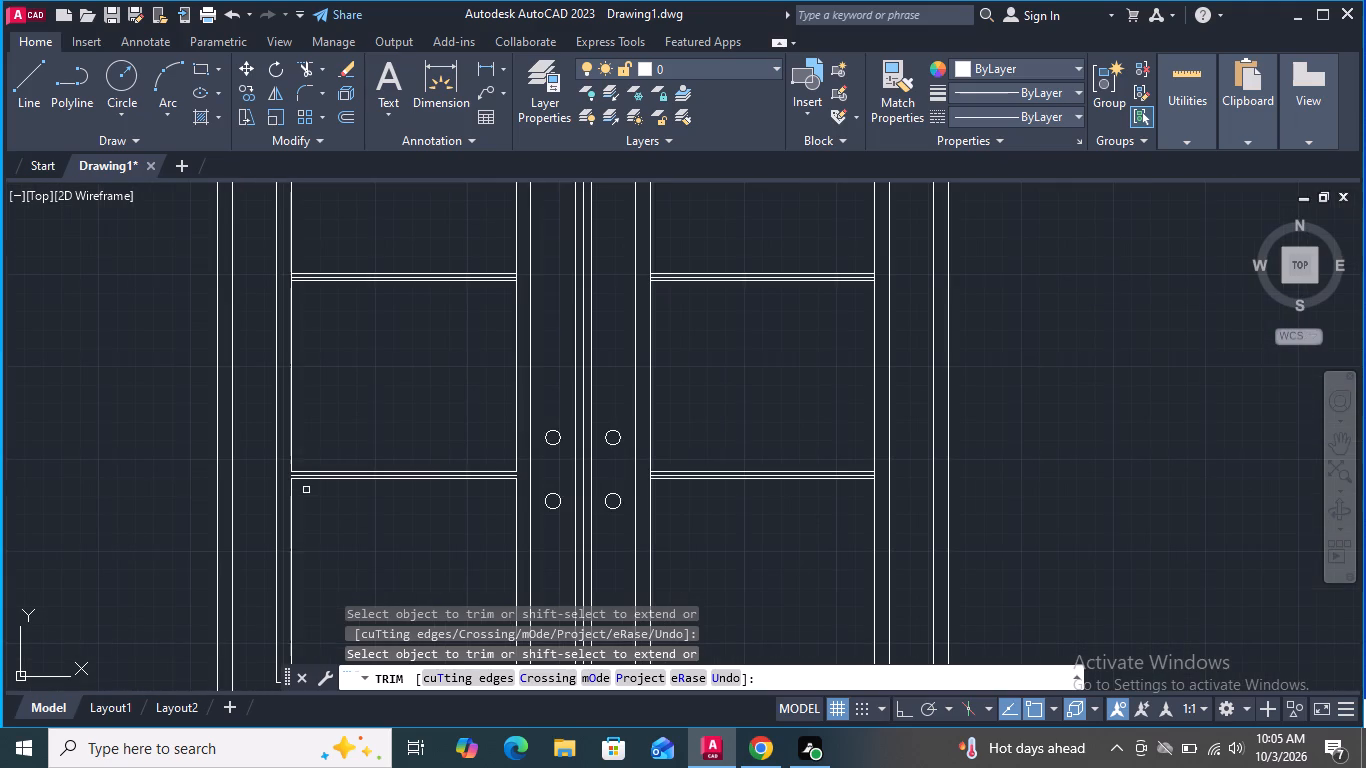
Trim the inner frame's vertical segments between the three bar lines at both ends of the left leaf's middle horizontal bar.
scroll(288, 256, "up", 5)
left_click(293, 312)
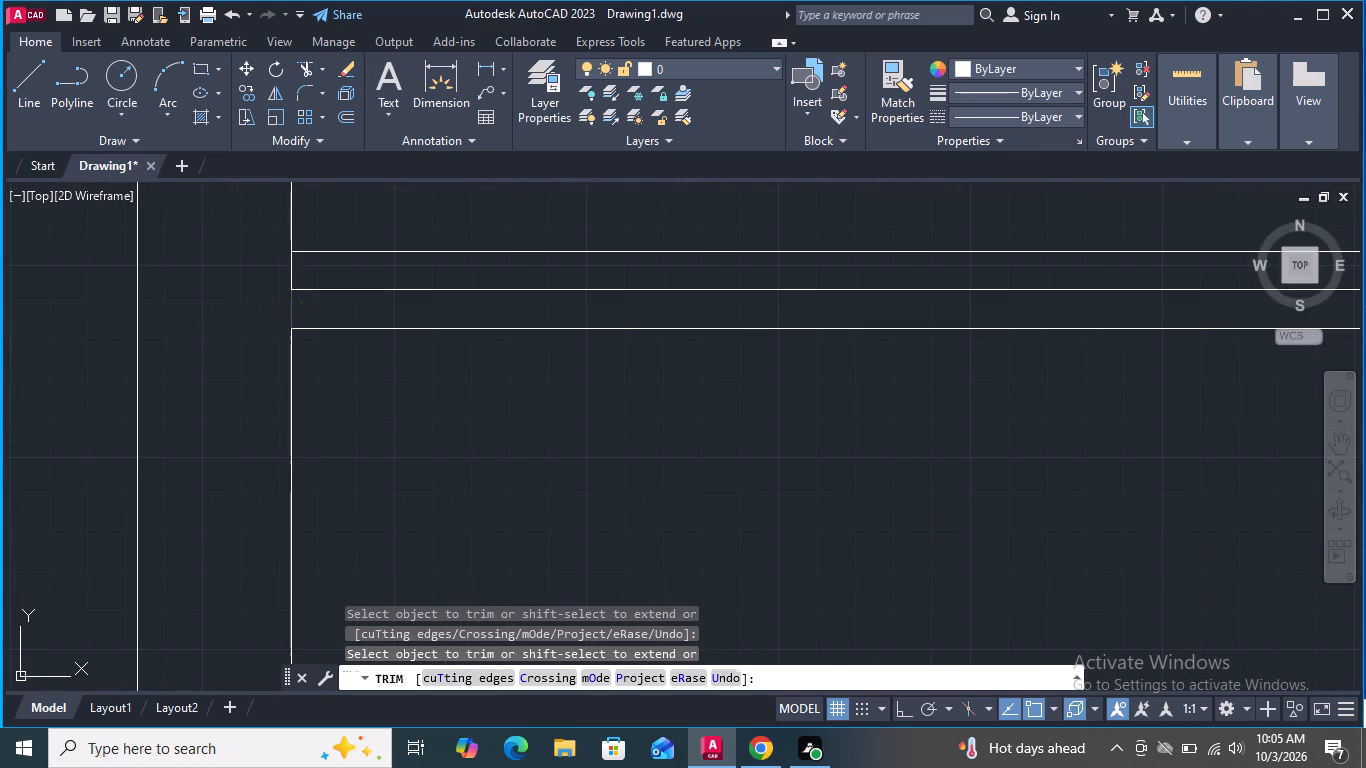
left_click(291, 266)
scroll(236, 382, "down", 2)
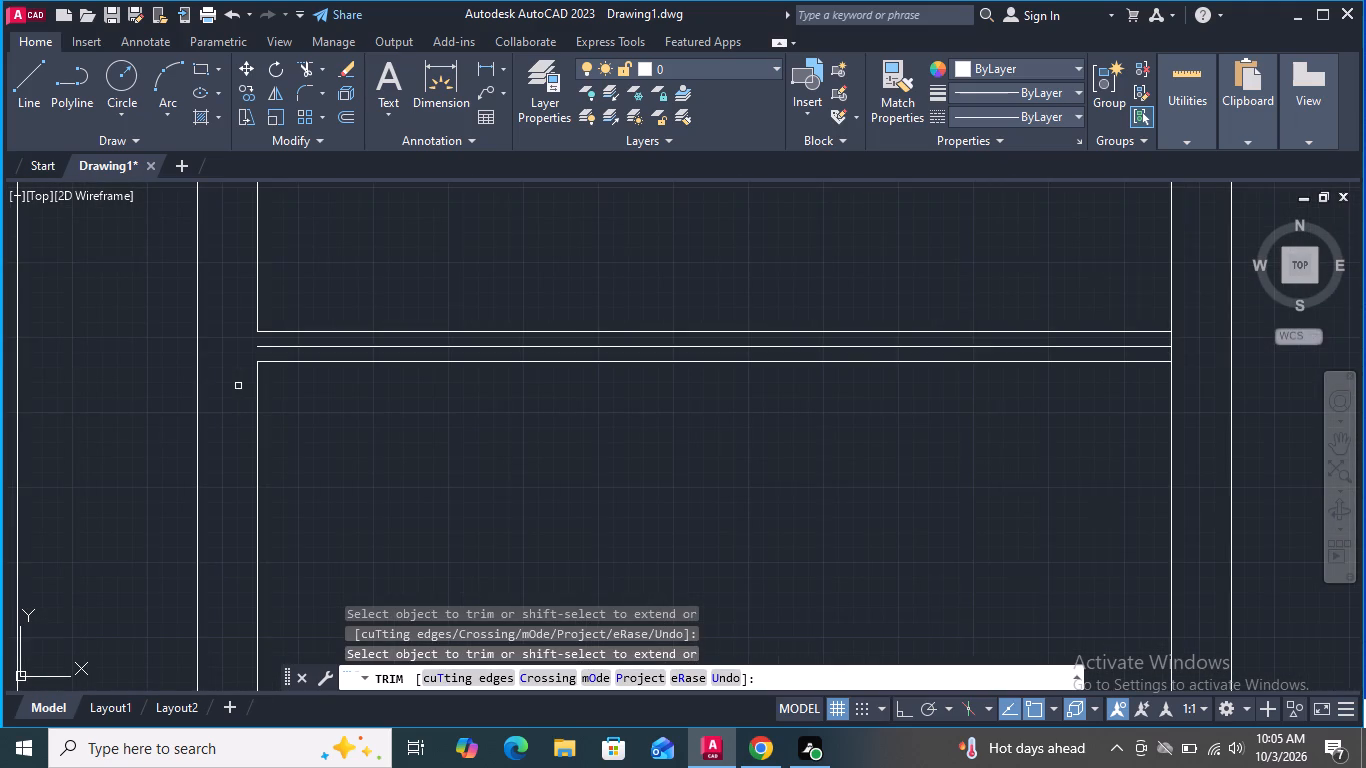
left_click(1172, 354)
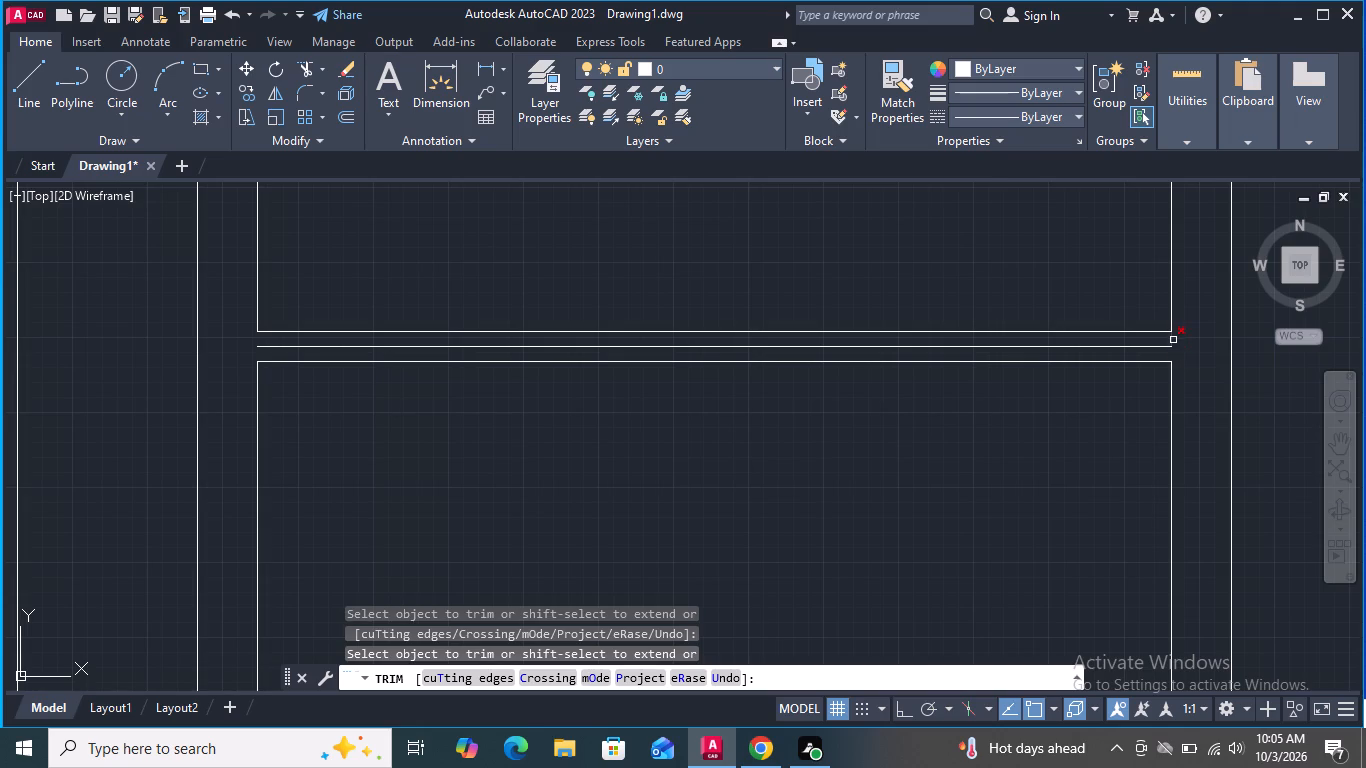
left_click(1173, 338)
Trim the inner frame's vertical segments between the three bar lines at both ends of the left leaf's top horizontal bar.
scroll(900, 508, "down", 3)
scroll(731, 286, "up", 2)
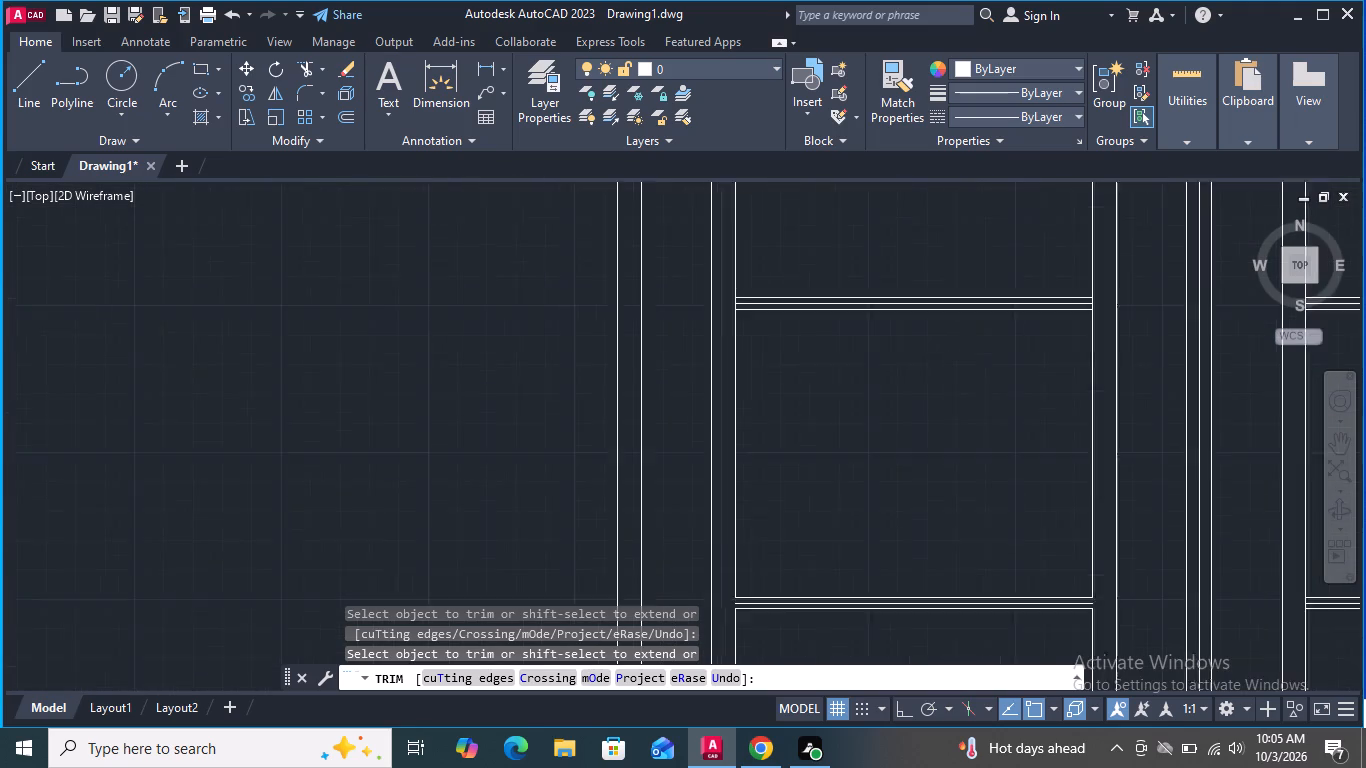
scroll(731, 286, "up", 4)
left_click(738, 324)
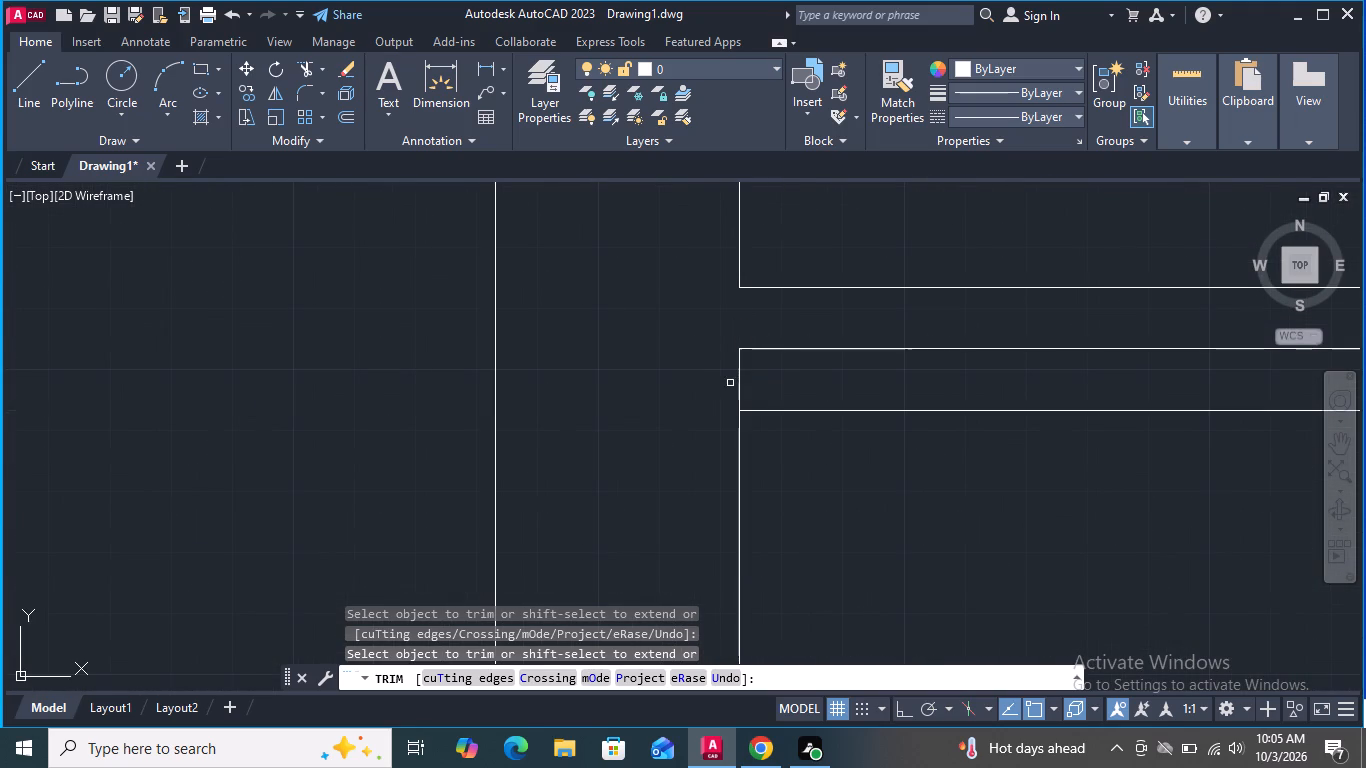
left_click(739, 390)
scroll(569, 415, "down", 4)
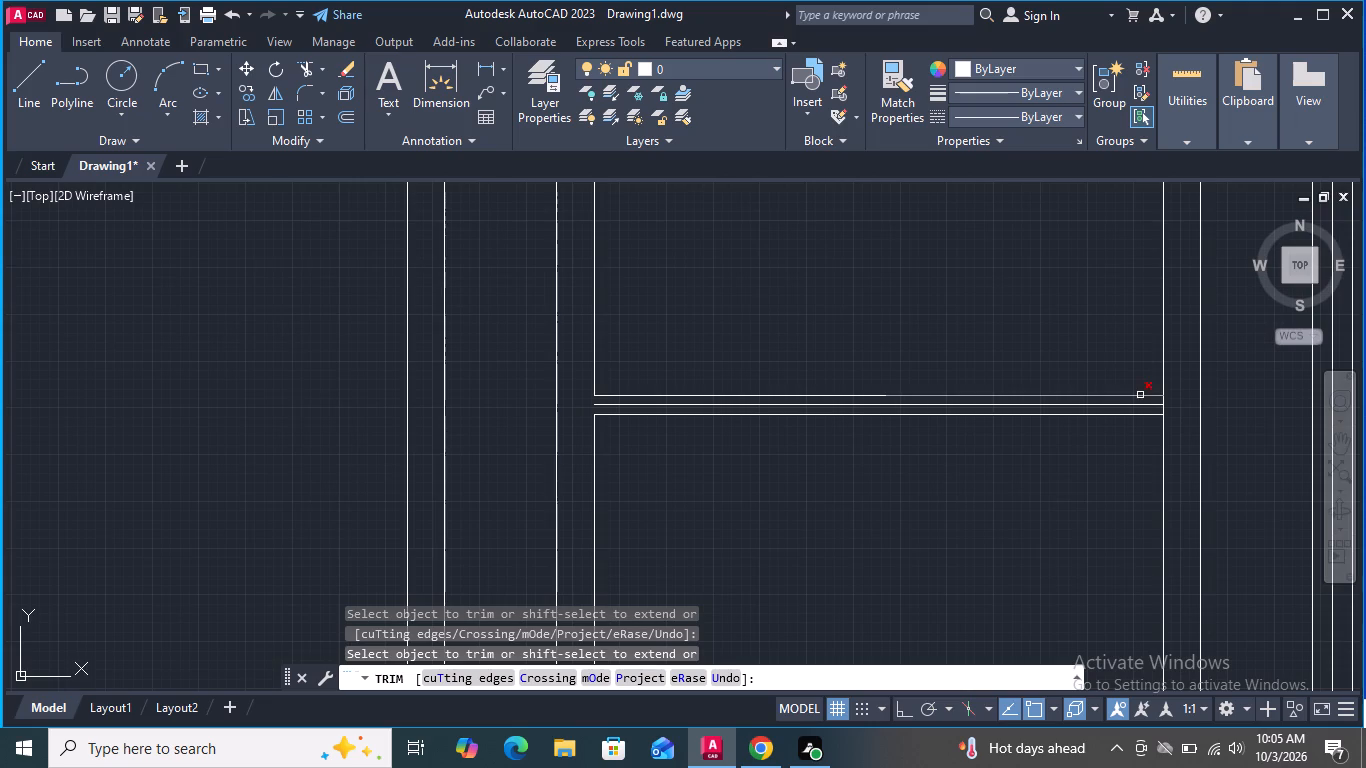
scroll(1206, 400, "up", 3)
left_click(1028, 399)
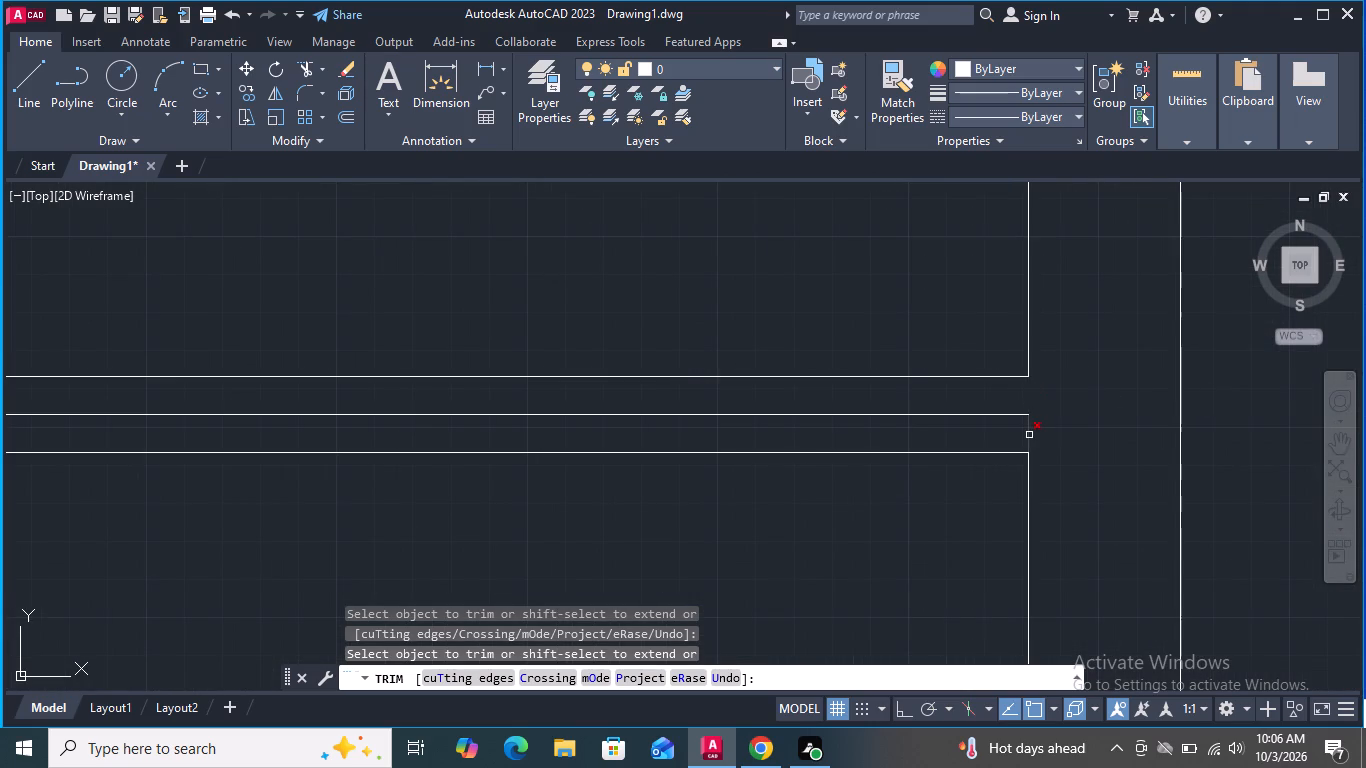
left_click(1029, 435)
Trim the inner frame's vertical segments between the three bar lines at the centre-side end of the right leaf's top horizontal bar.
scroll(1041, 446, "down", 6)
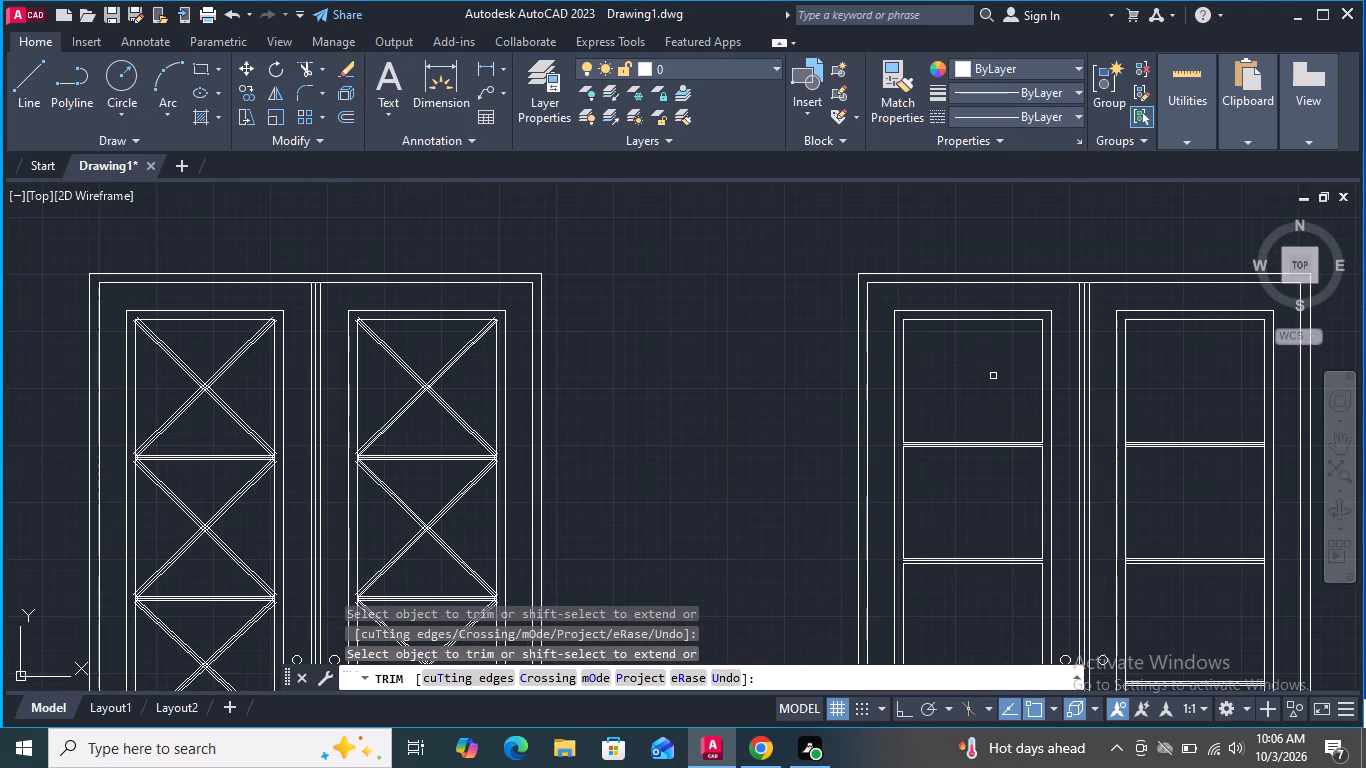
scroll(840, 329, "down", 1)
scroll(1040, 402, "up", 9)
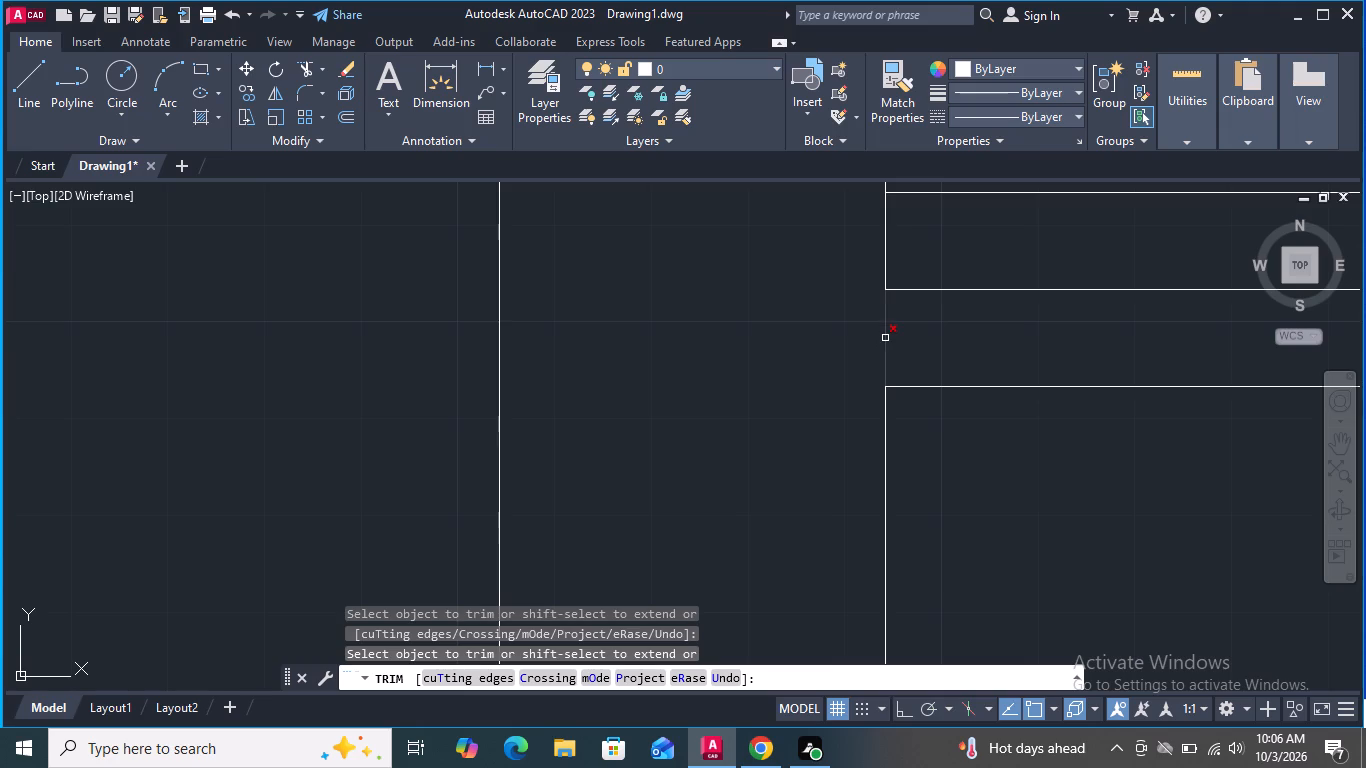
left_click(885, 338)
left_click(887, 255)
scroll(818, 299, "down", 2)
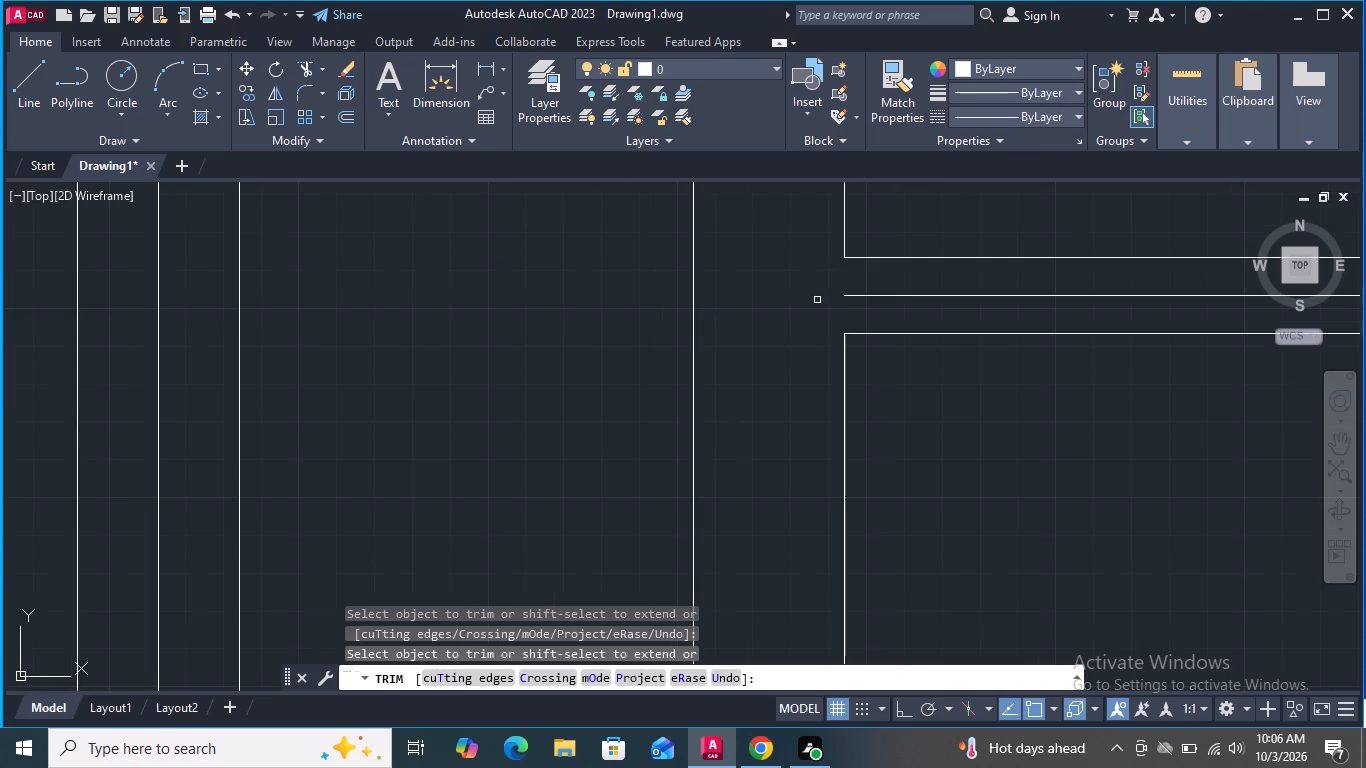
Trim the inner frame's vertical segments between the three bar lines at both ends of the right leaf's middle horizontal bar.
scroll(817, 300, "down", 4)
scroll(801, 628, "up", 4)
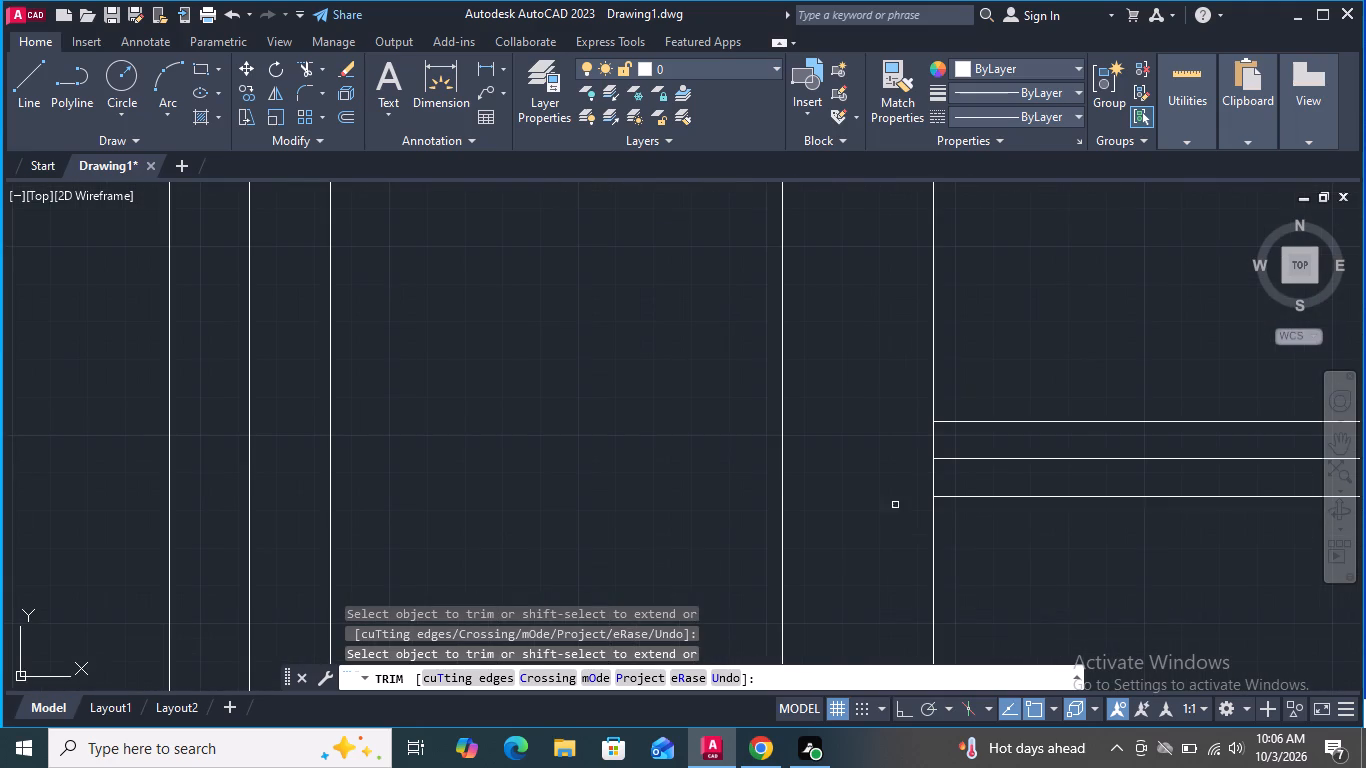
left_click(933, 477)
left_click(933, 440)
scroll(870, 464, "down", 4)
scroll(1247, 465, "up", 3)
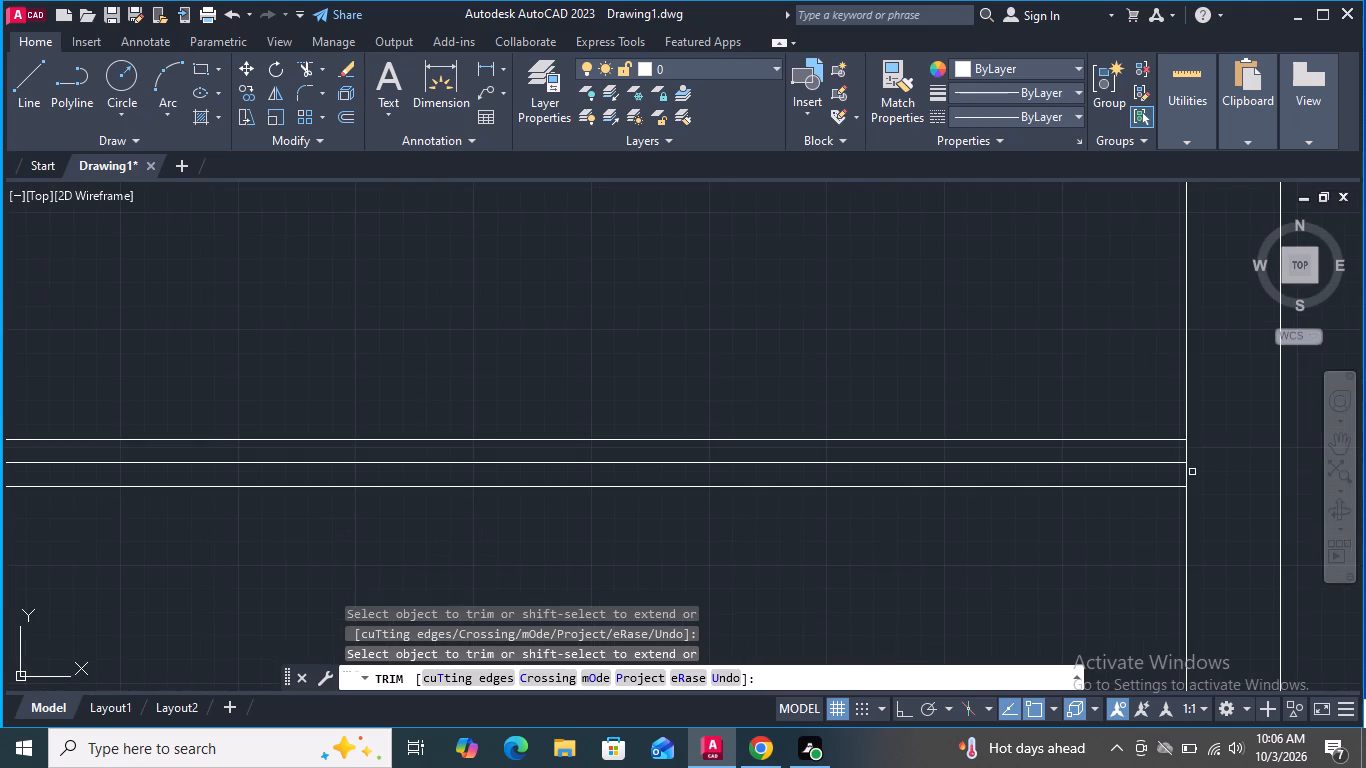
left_click(1185, 478)
left_click(1187, 455)
Trim the inner frame's vertical segments between the three bar lines at both ends of the right leaf's lowest horizontal bar.
scroll(1070, 392, "down", 6)
scroll(1042, 467, "up", 4)
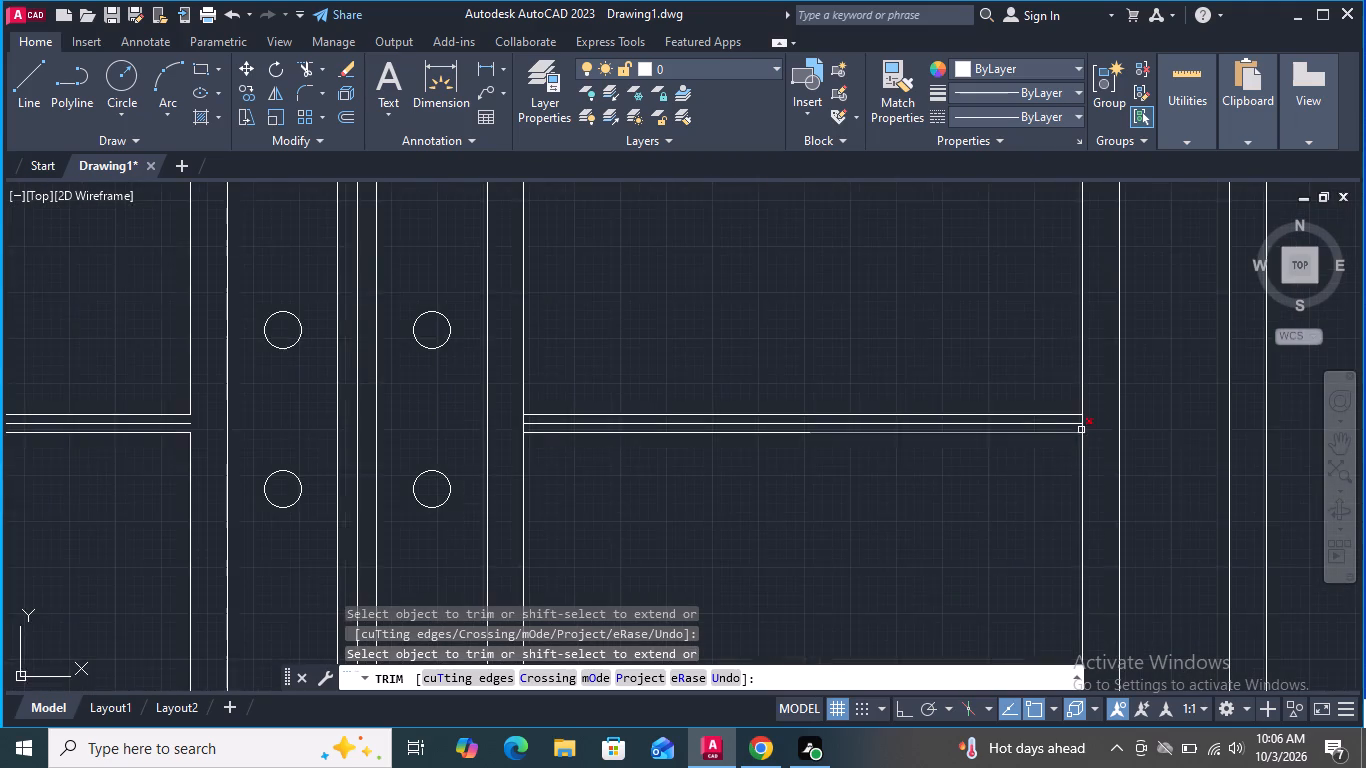
scroll(1082, 428, "up", 3)
left_click(1091, 420)
left_click(1077, 420)
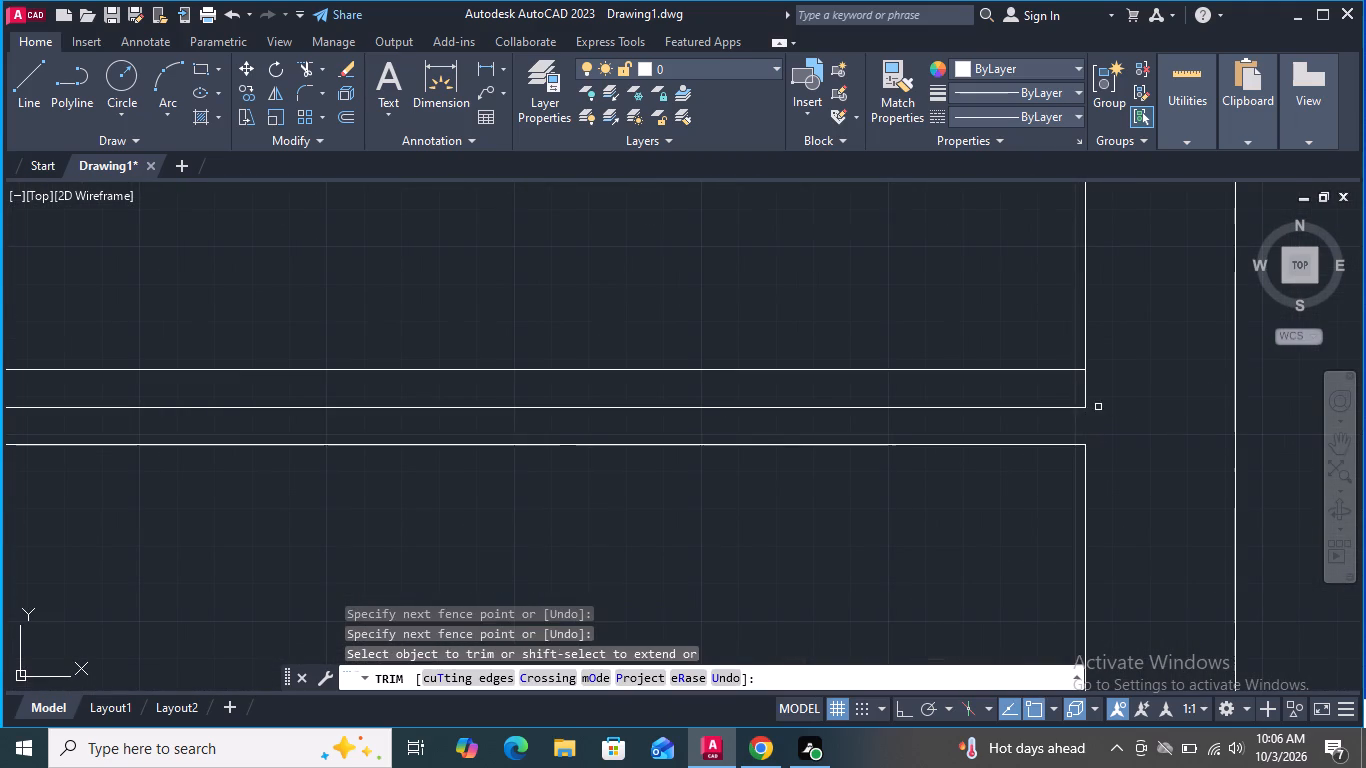
left_click(1098, 407)
left_click(1077, 404)
left_click(1077, 409)
scroll(1077, 409, "down", 3)
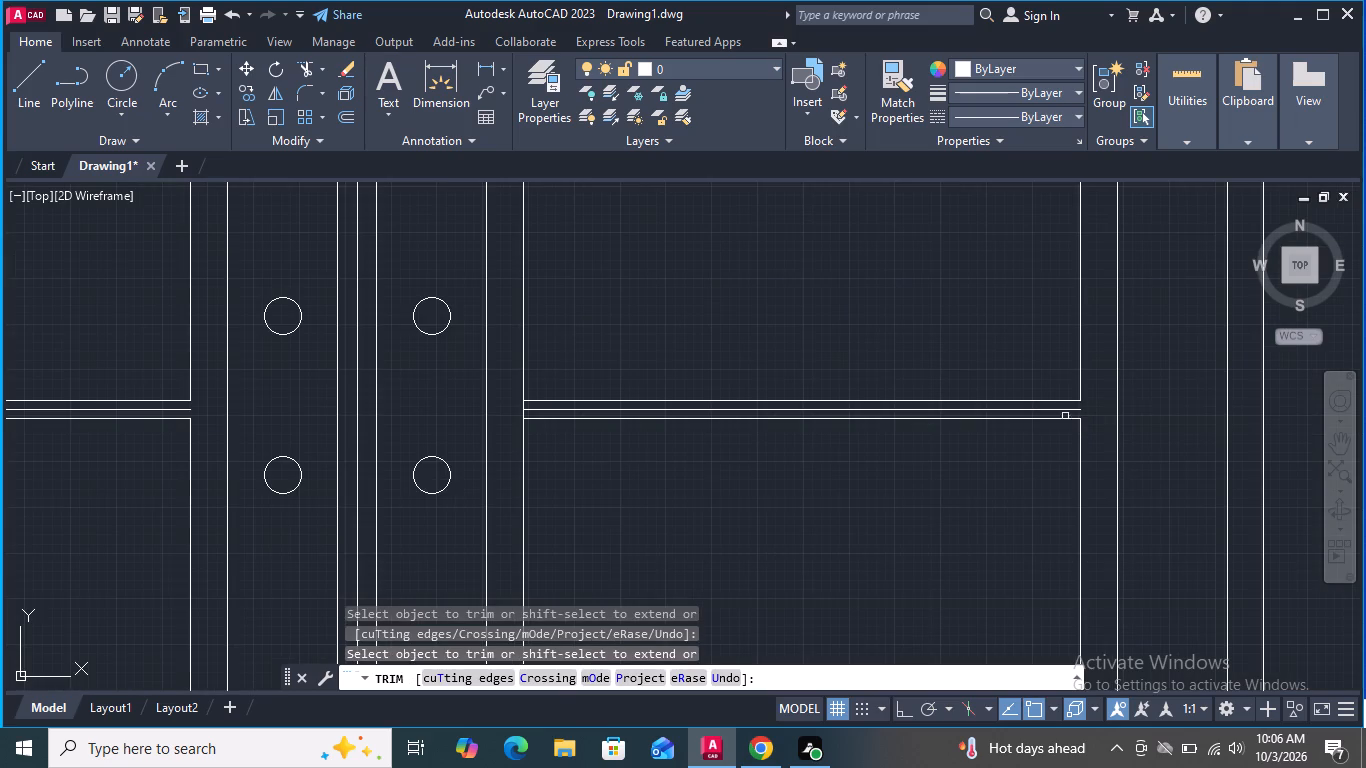
scroll(504, 412, "up", 3)
left_click(592, 427)
left_click(542, 394)
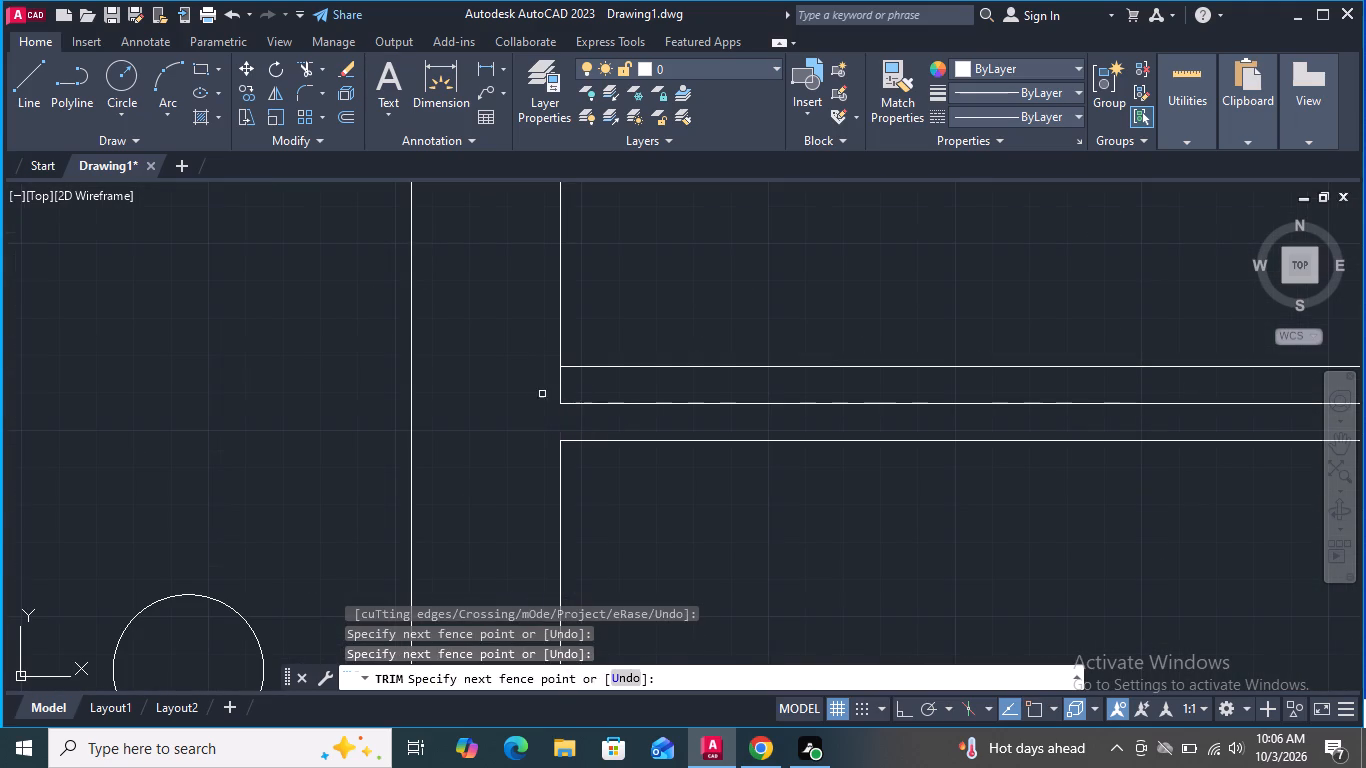
left_click_drag(577, 393, 568, 393)
left_click(551, 392)
Remove the middle line of the lowest horizontal bar on both the right and left leaves with Trim.
left_click(579, 402)
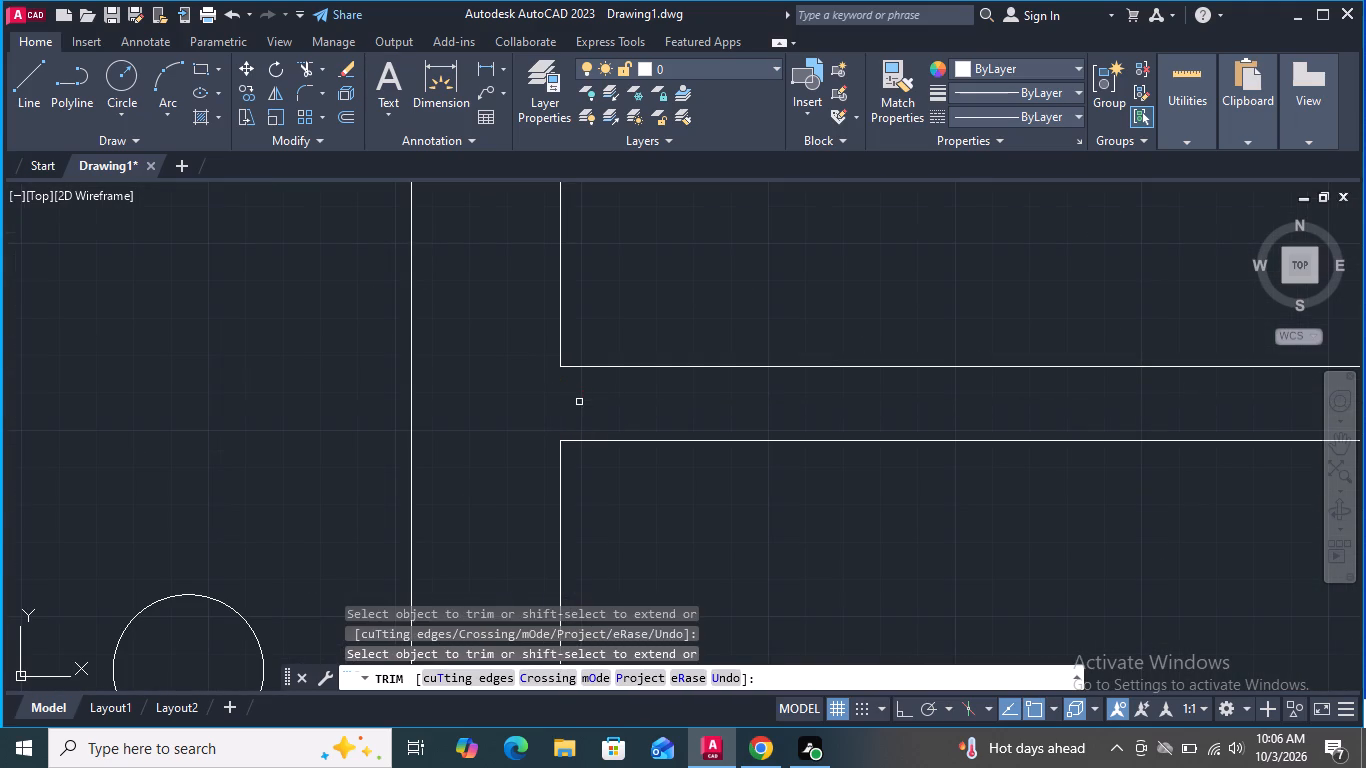
scroll(579, 402, "down", 7)
scroll(508, 397, "up", 3)
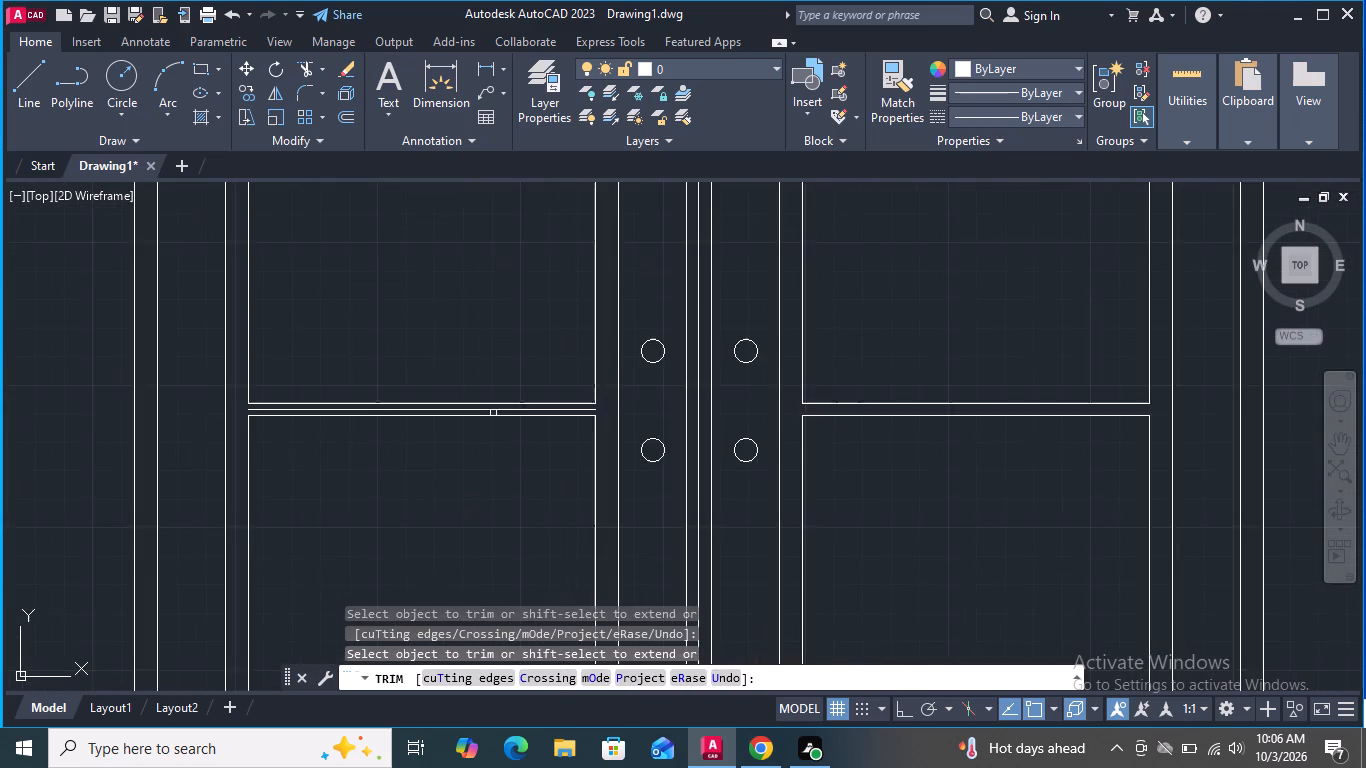
scroll(534, 405, "up", 4)
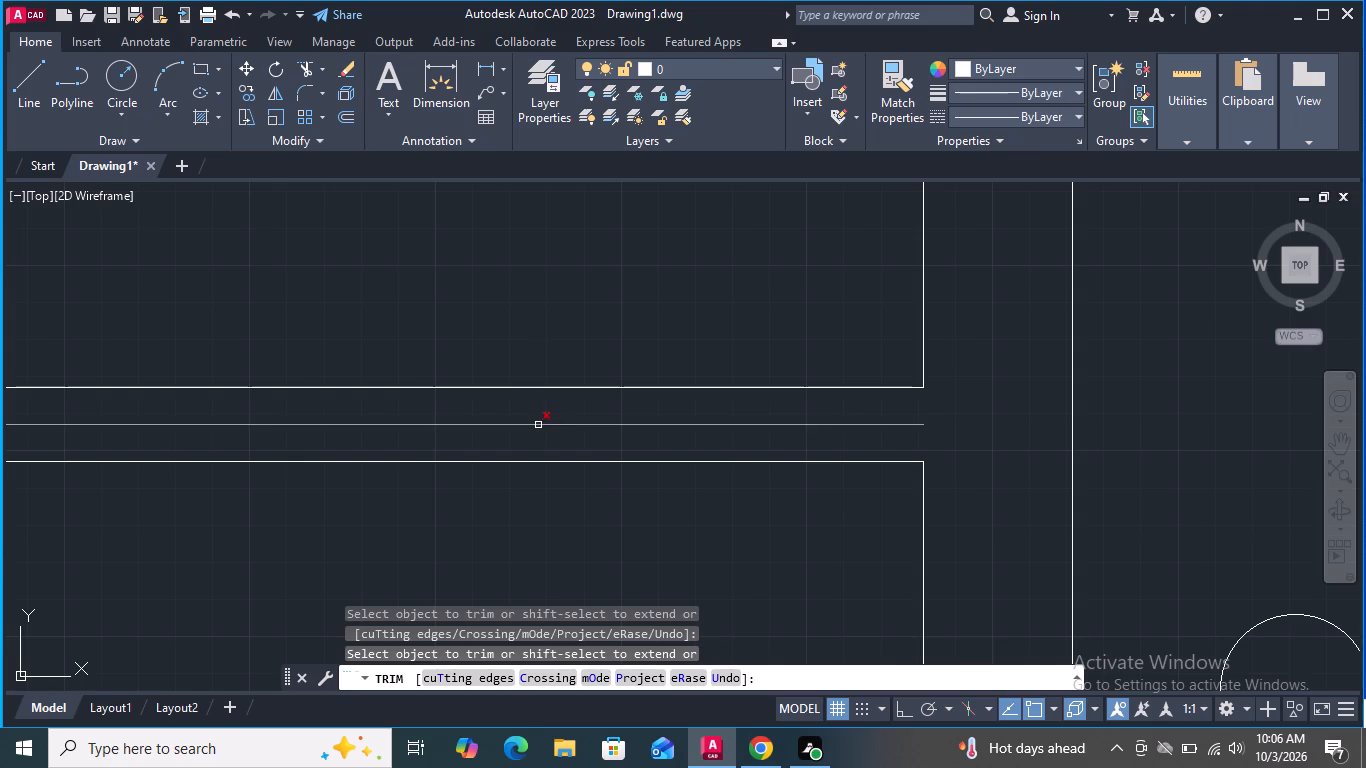
left_click(538, 425)
scroll(552, 463, "down", 4)
scroll(652, 499, "up", 3)
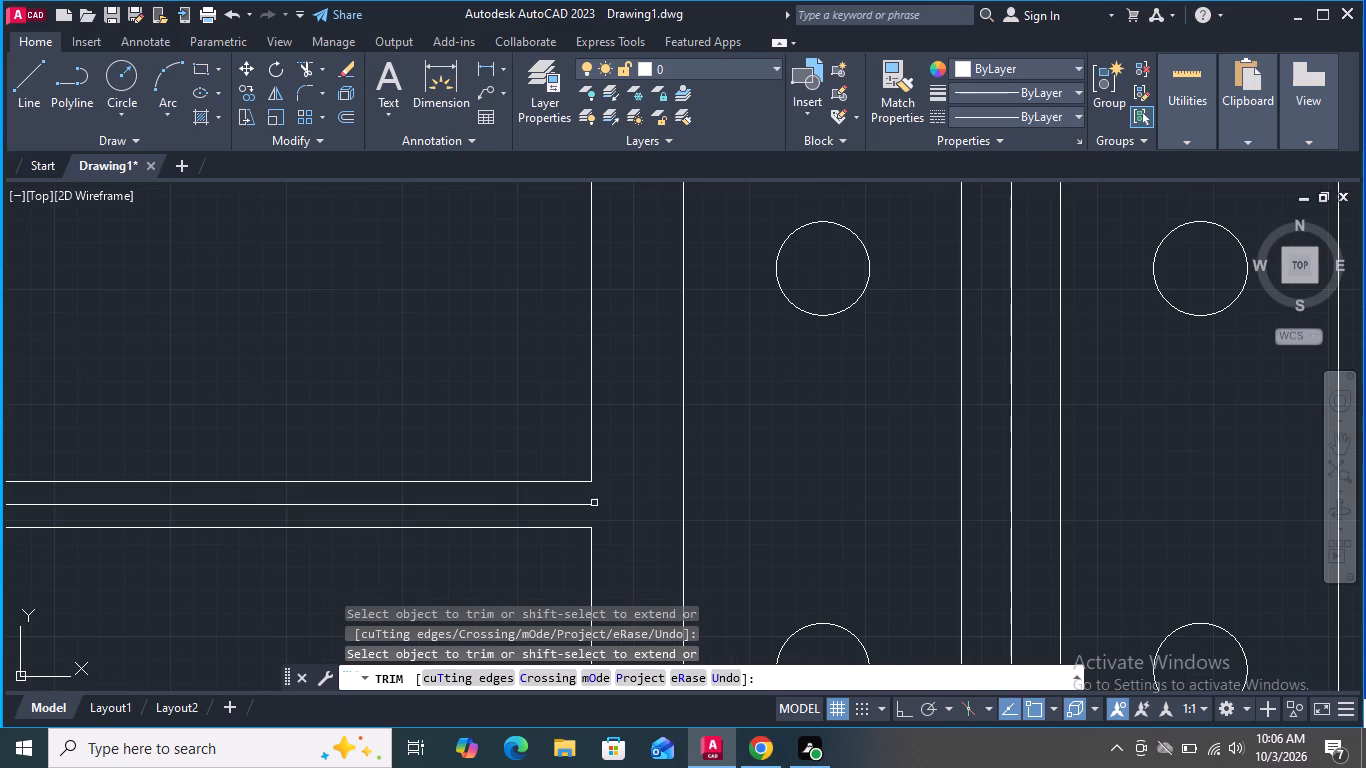
left_click(585, 503)
scroll(620, 547, "down", 3)
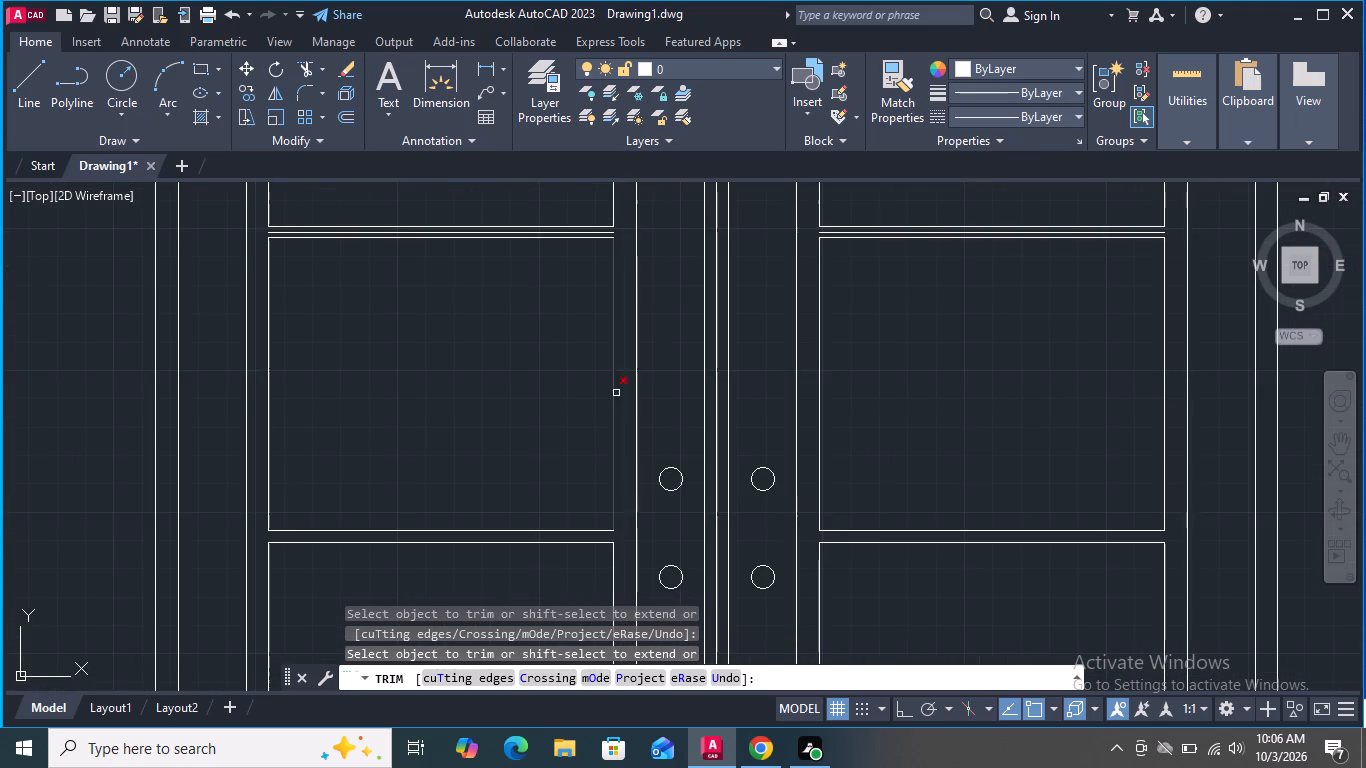
Remove the middle line of the middle horizontal bar on both the left and right leaves with Trim.
middle_click_drag(595, 229, 548, 489)
scroll(533, 512, "up", 4)
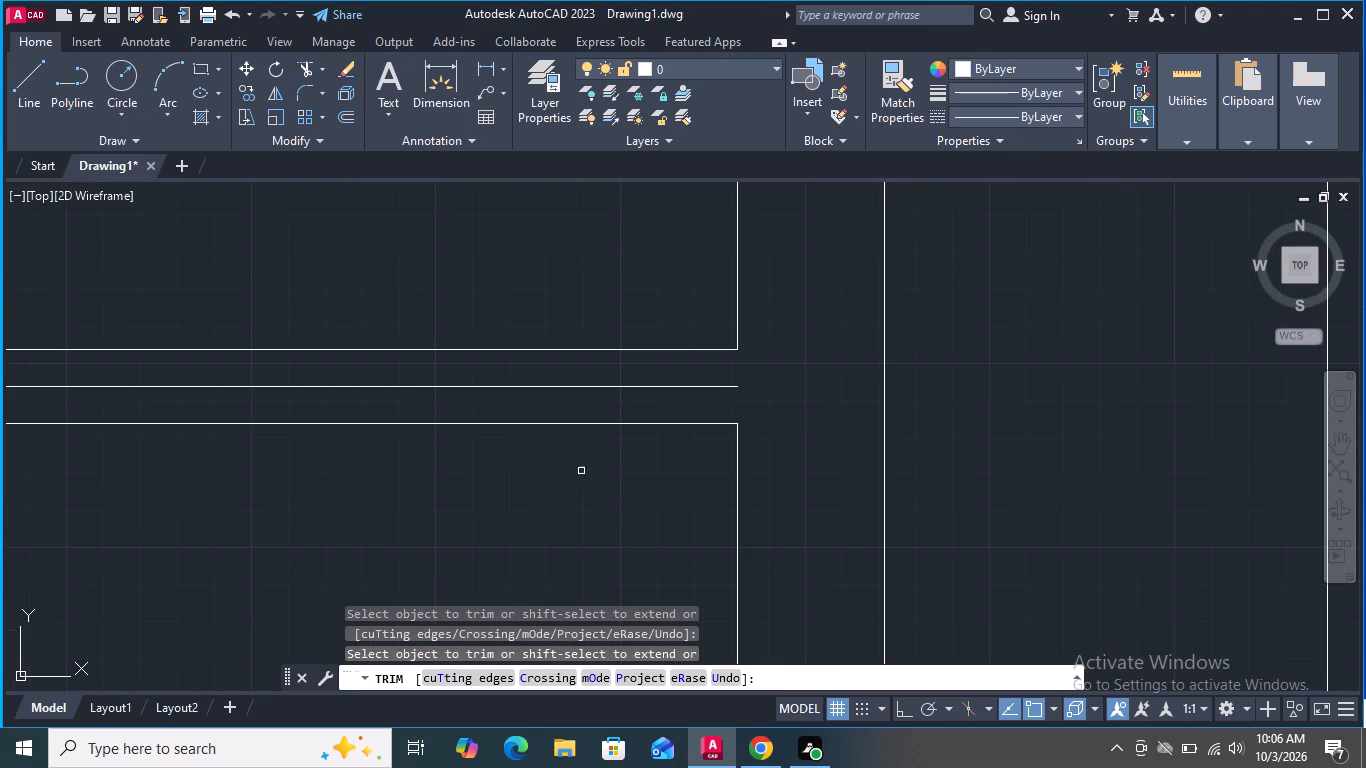
left_click(725, 390)
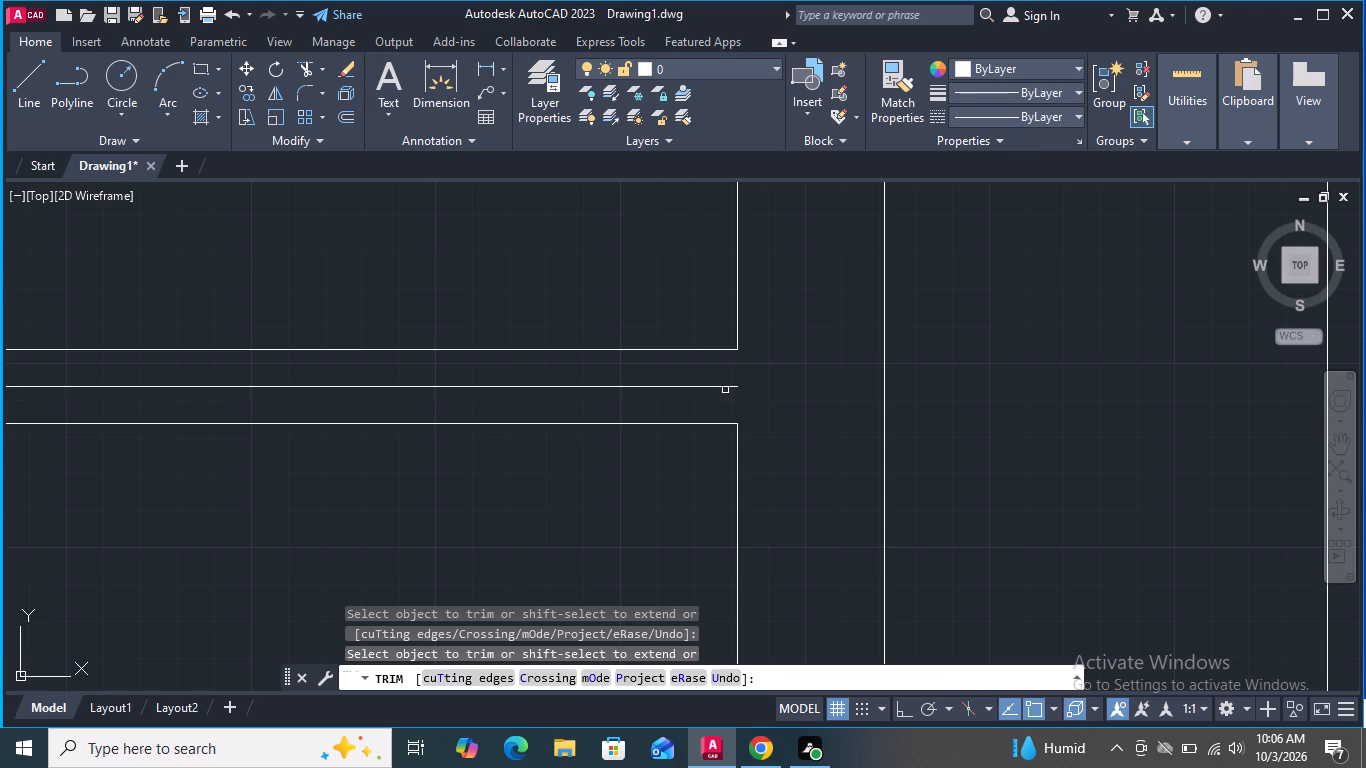
scroll(638, 548, "down", 1)
left_click(692, 447)
scroll(684, 455, "down", 2)
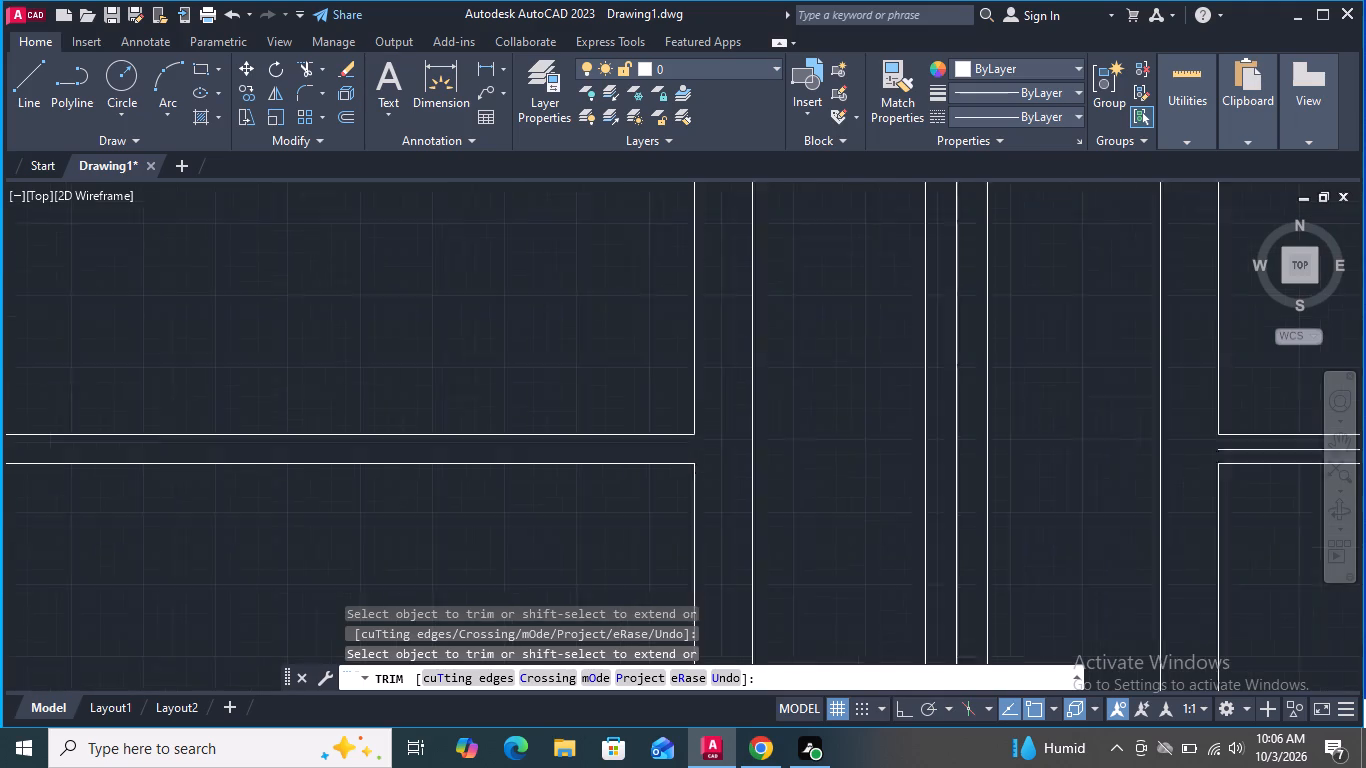
scroll(684, 455, "down", 1)
scroll(878, 446, "up", 3)
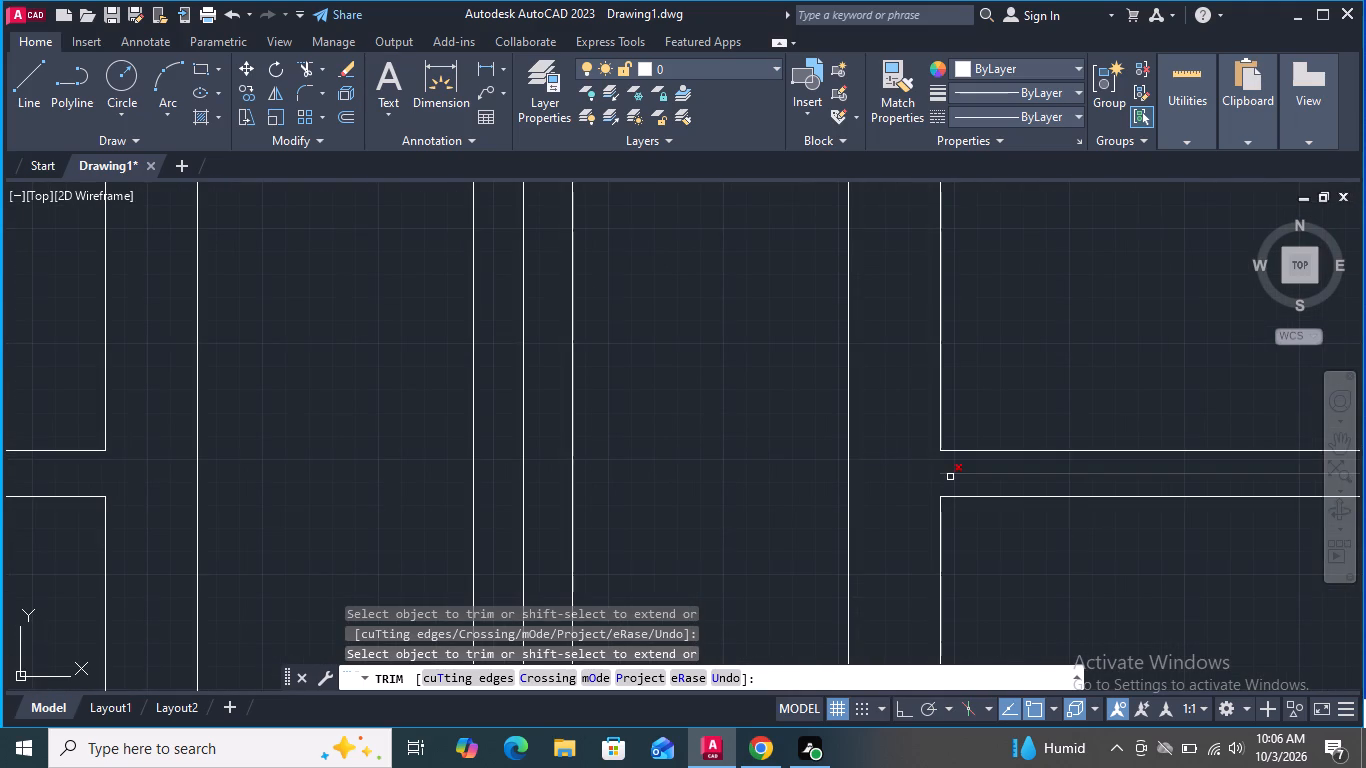
left_click(951, 476)
Remove the middle line of the top horizontal bar on both leaves, including the leftover piece on the right leaf.
scroll(845, 597, "down", 4)
scroll(878, 370, "up", 3)
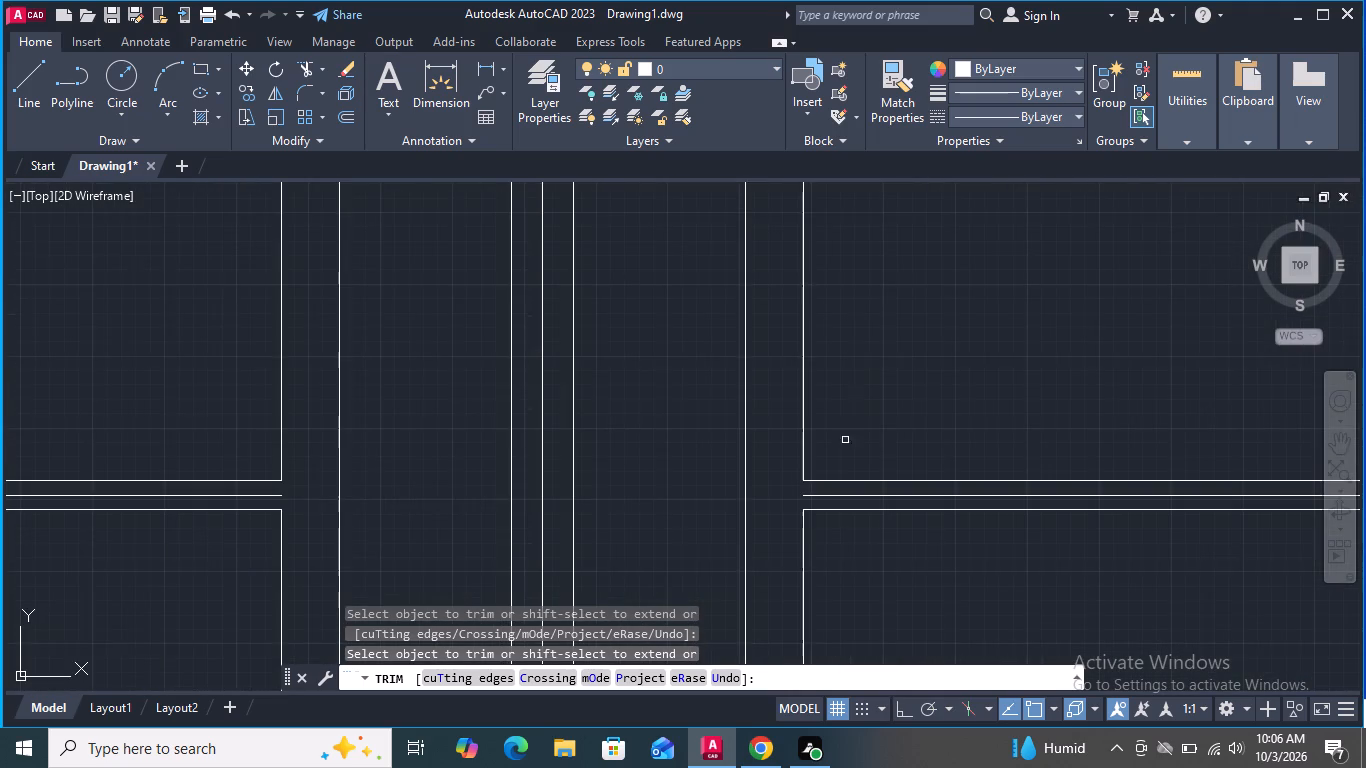
scroll(817, 492, "up", 3)
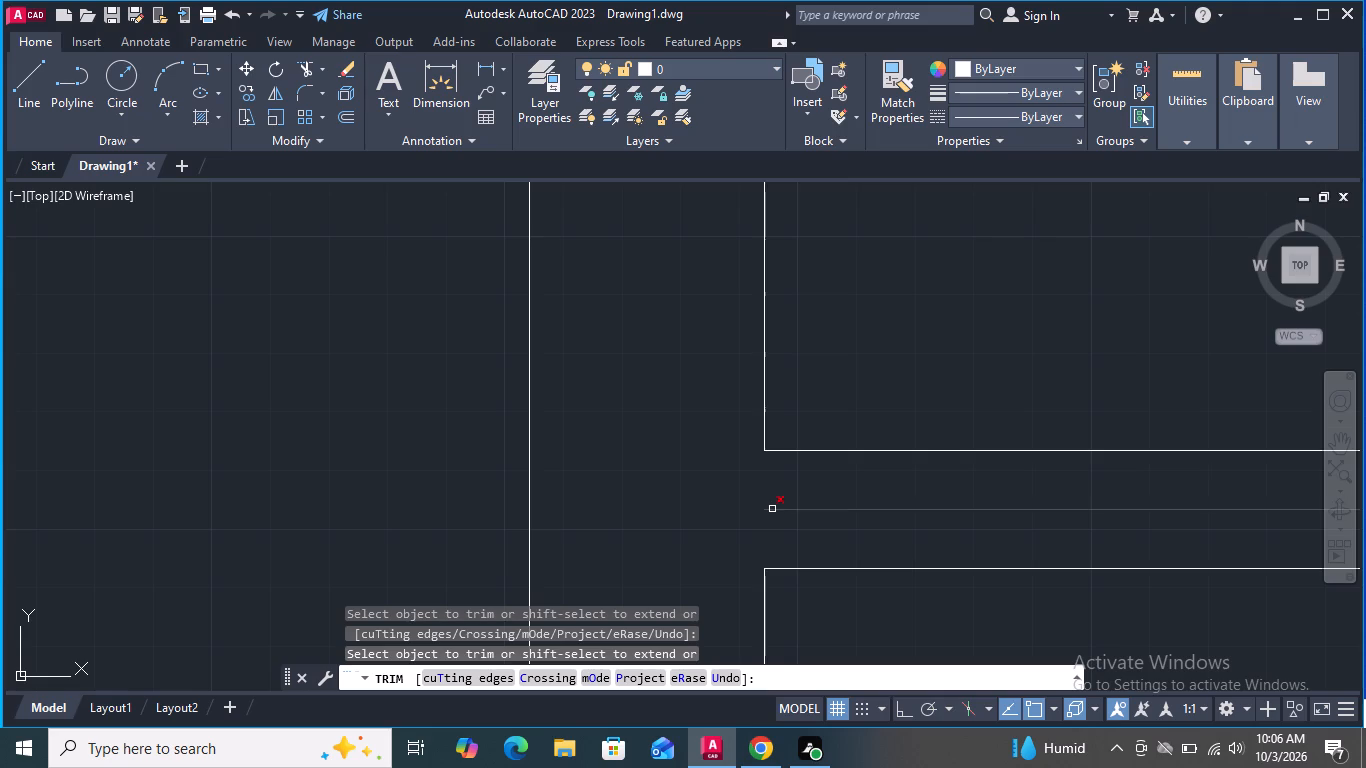
left_click(772, 509)
scroll(771, 509, "down", 3)
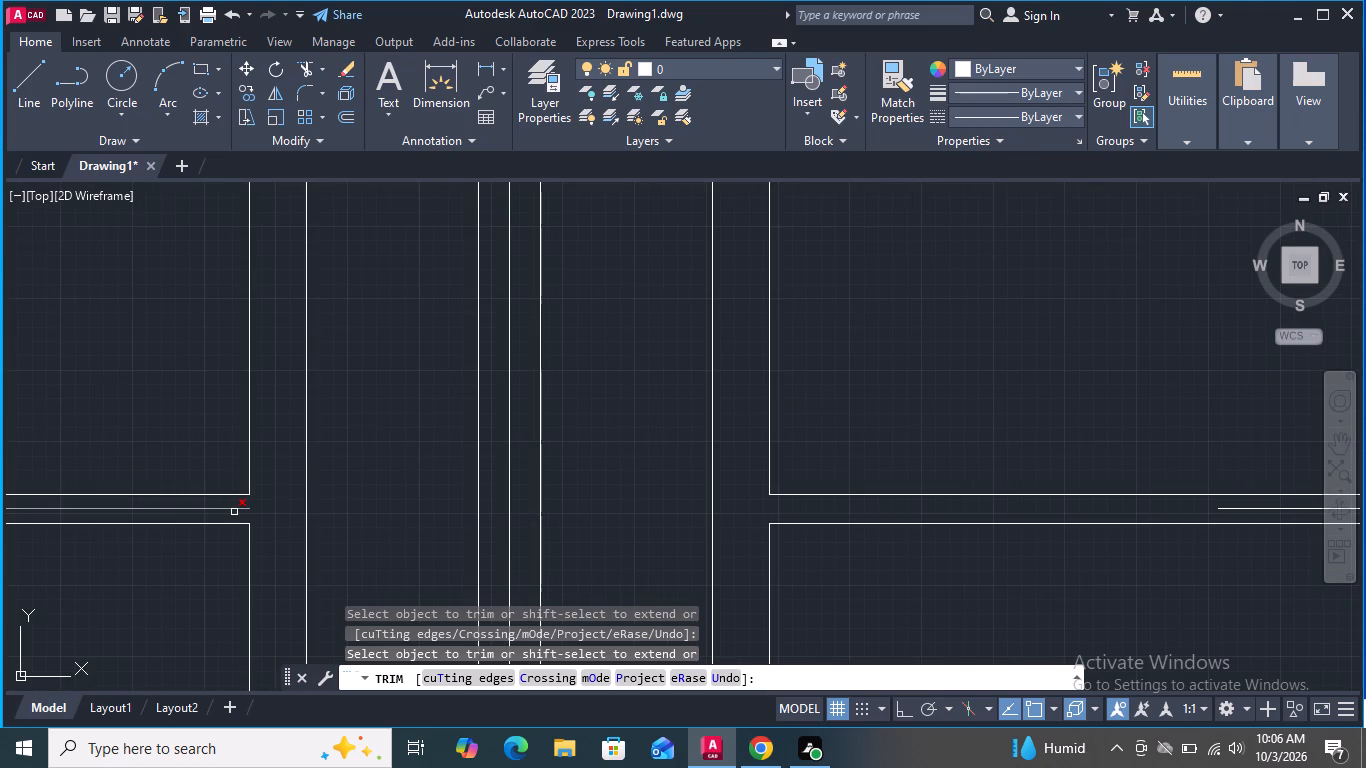
left_click(235, 512)
left_click(248, 508)
scroll(254, 509, "down", 3)
scroll(521, 494, "up", 3)
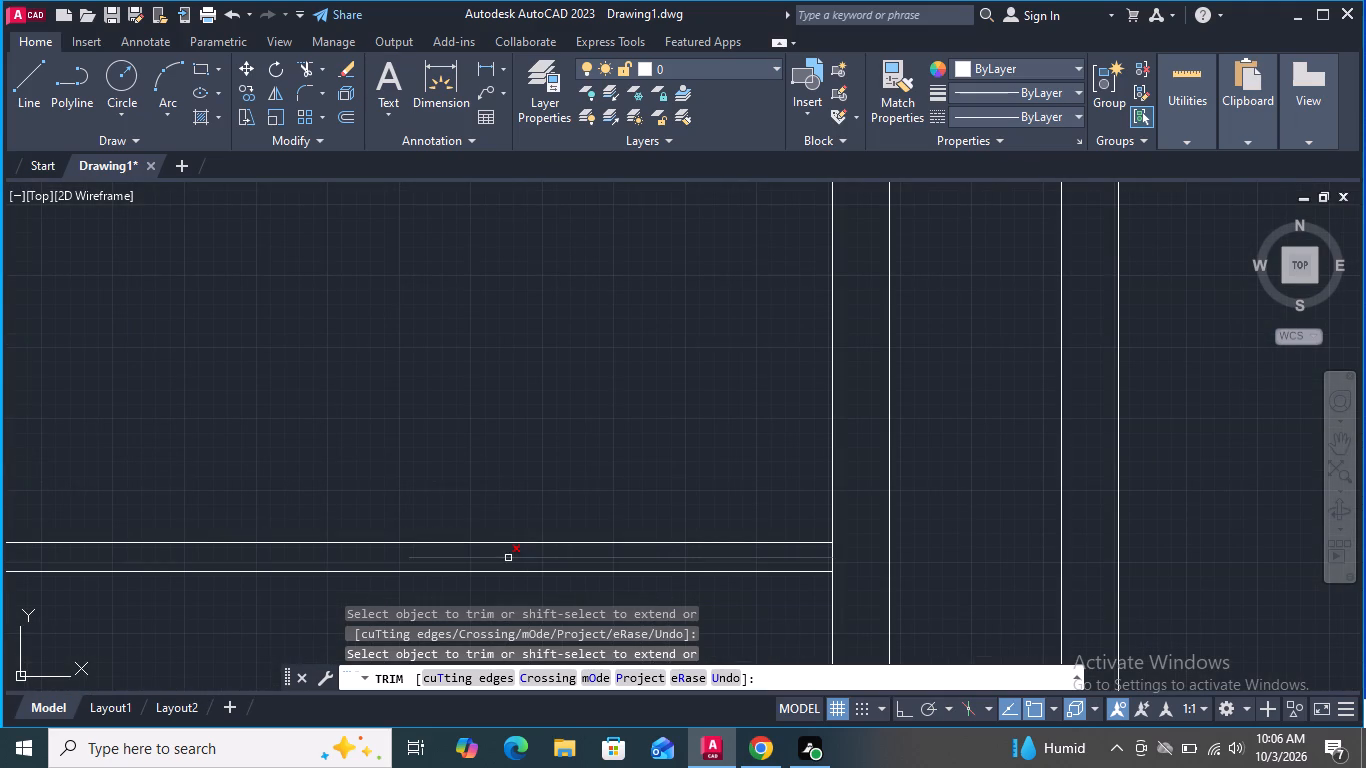
left_click(508, 558)
Trim the inner frame's vertical segment between the two bar lines at the outer end of the right leaf's top horizontal bar.
scroll(574, 349, "down", 4)
scroll(612, 377, "up", 3)
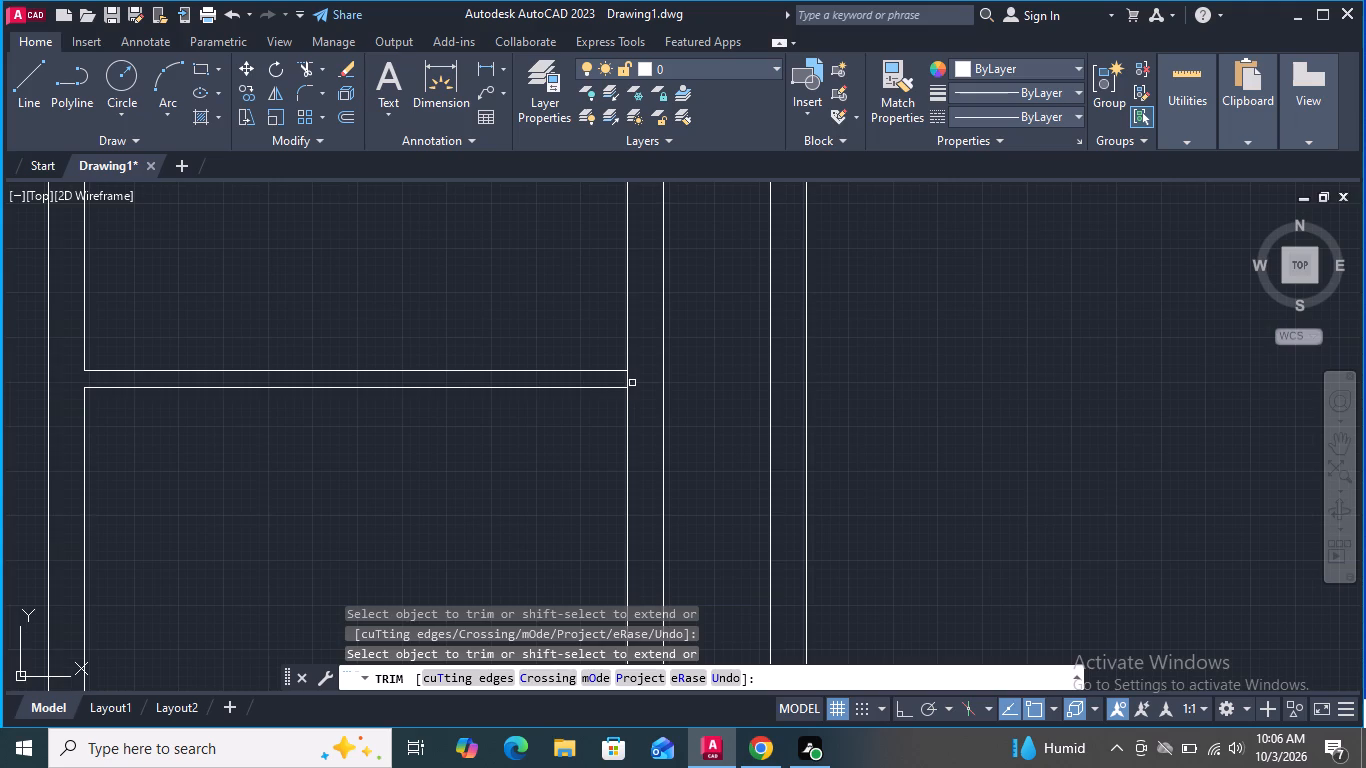
scroll(632, 383, "up", 3)
left_click(607, 365)
scroll(610, 362, "down", 1)
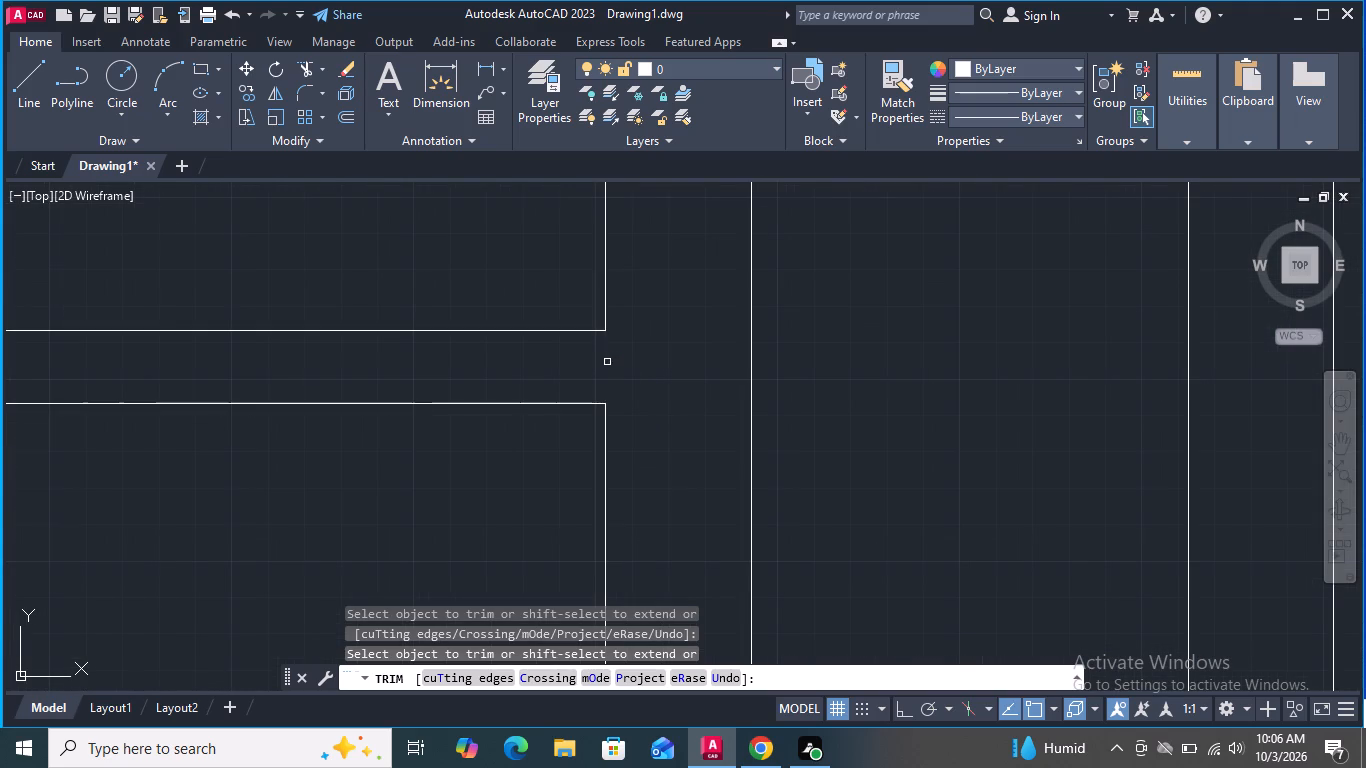
Trim the leftover piece of middle line inside the right leaf's horizontal bar on the taller door.
scroll(610, 362, "down", 5)
scroll(599, 478, "up", 5)
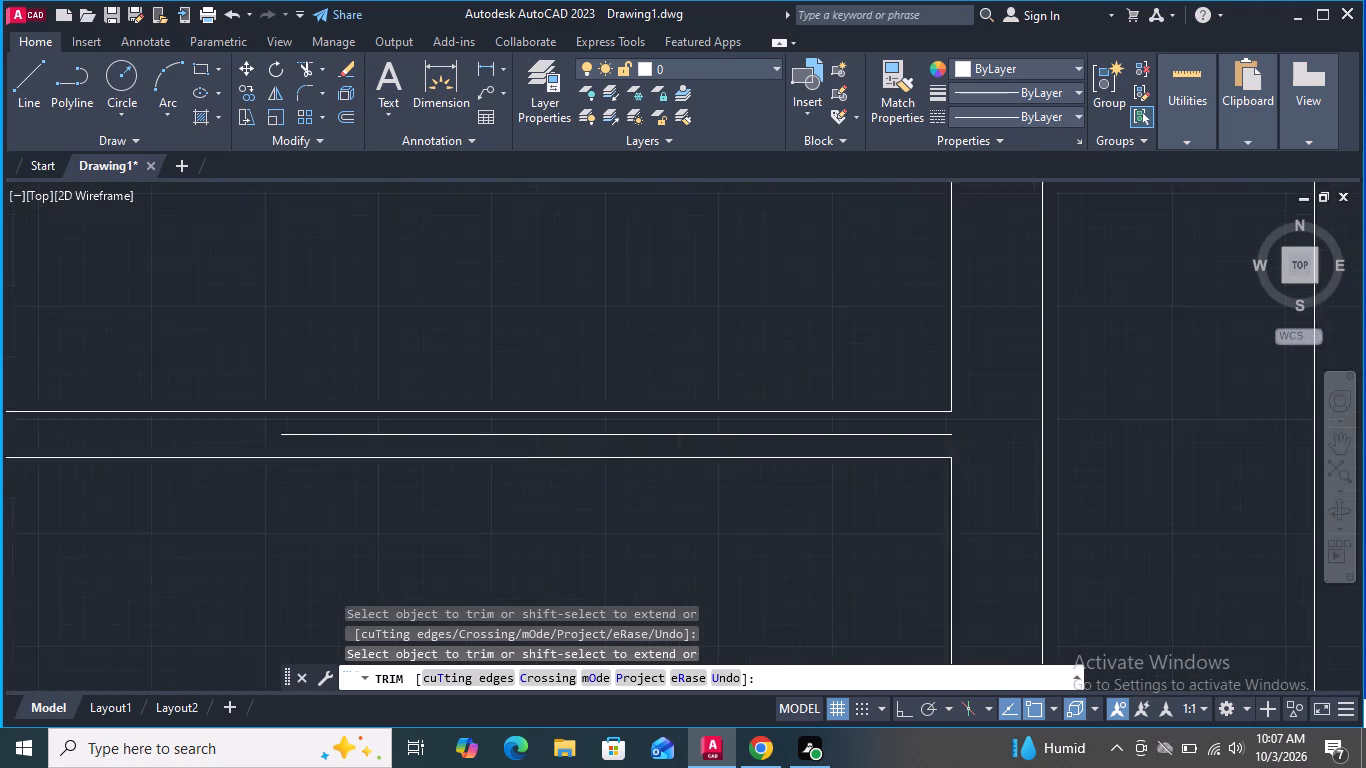
scroll(610, 440, "up", 2)
left_click(606, 428)
scroll(632, 412, "down", 4)
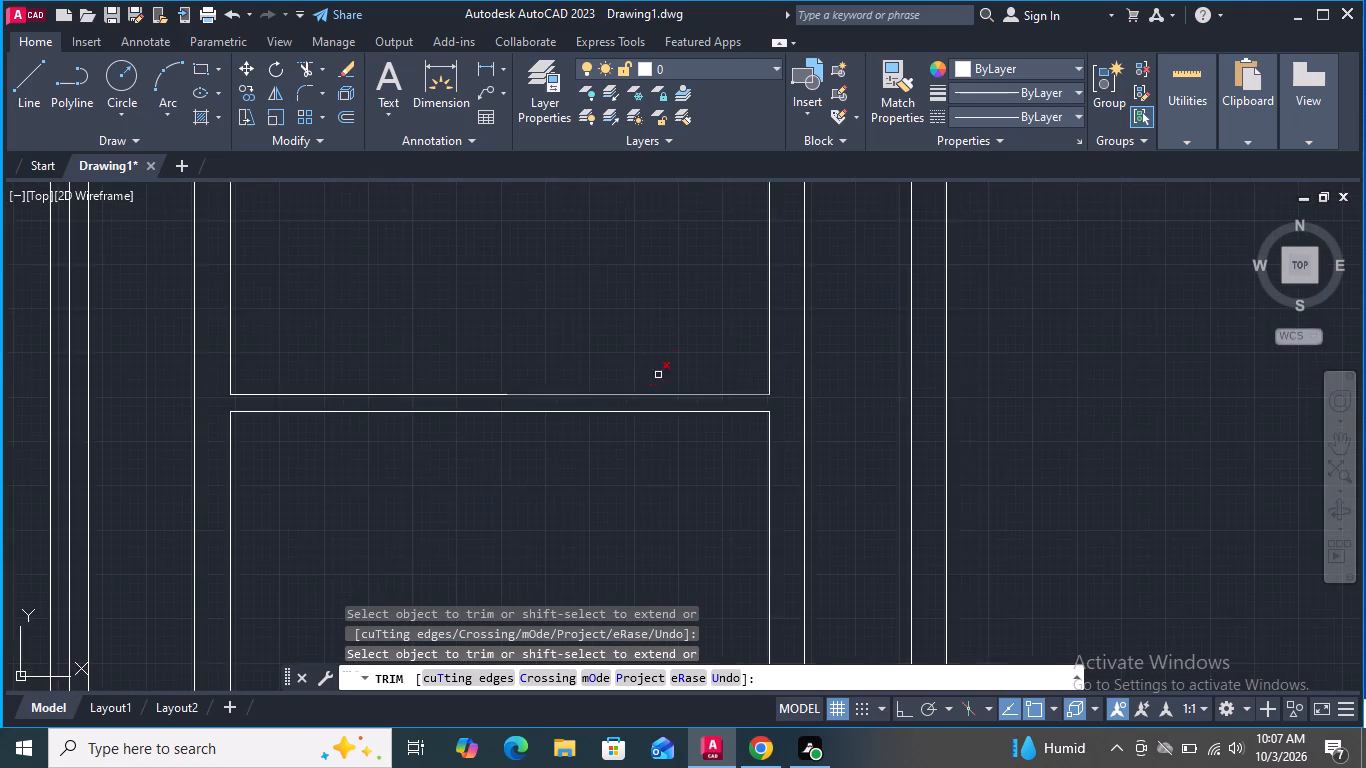
scroll(714, 298, "down", 2)
scroll(686, 424, "down", 2)
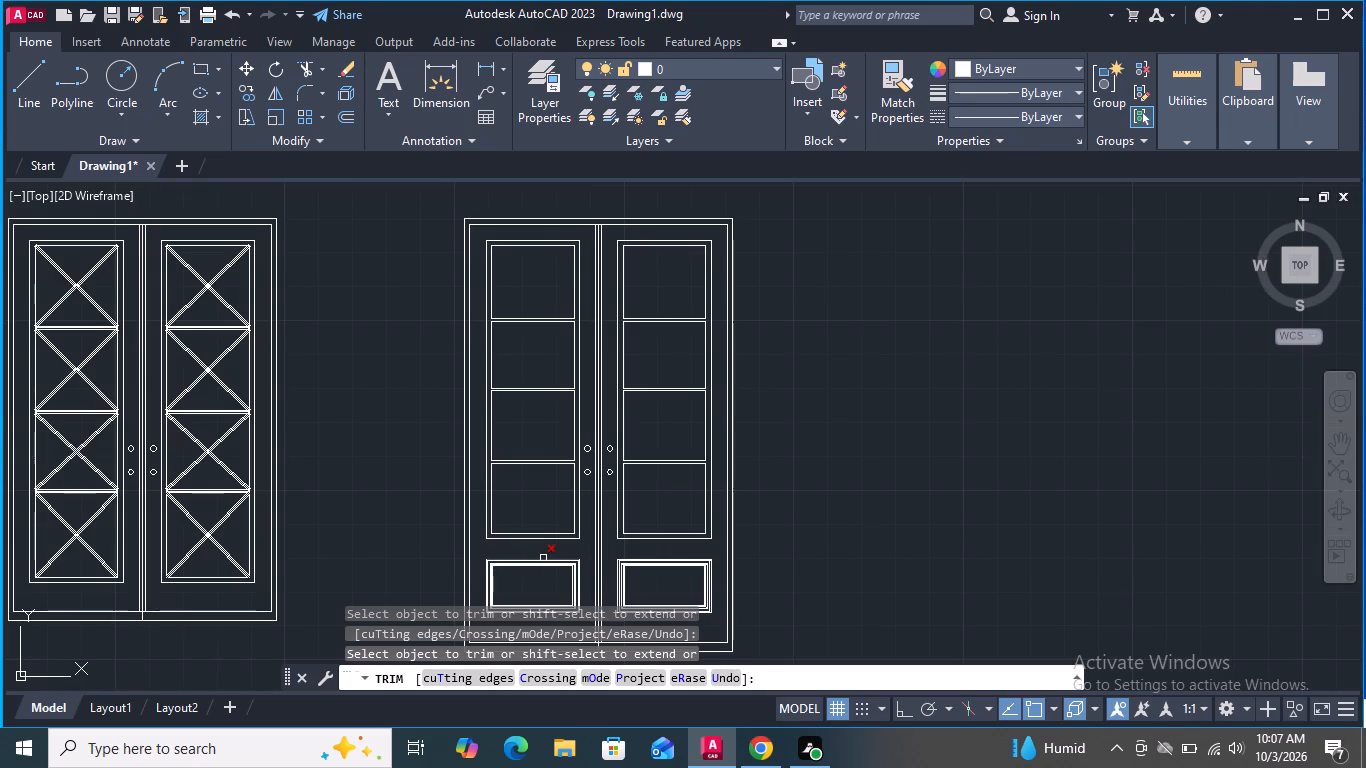
key("space")
key("Escape")
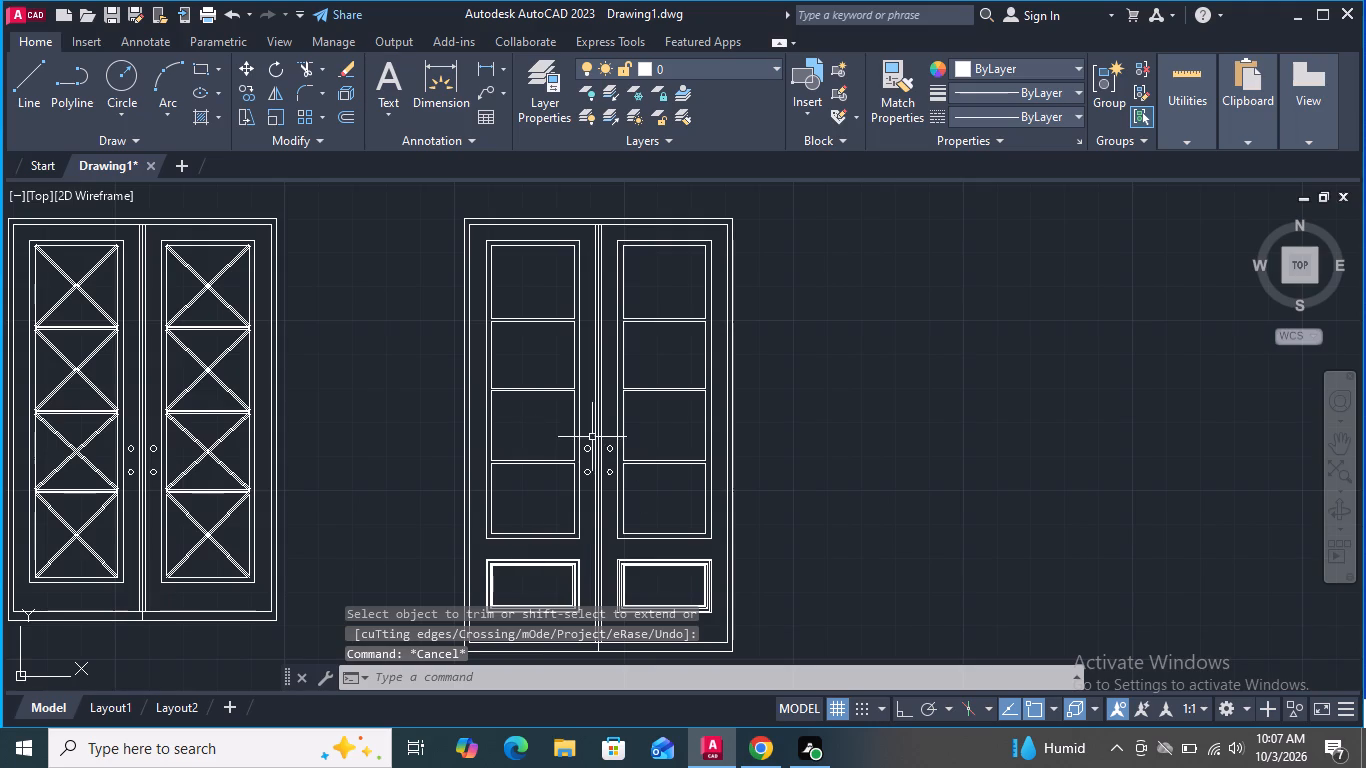
Delete the four handle circles beside the centre line of the taller door.
scroll(648, 481, "up", 3)
left_click(495, 465)
left_click(481, 420)
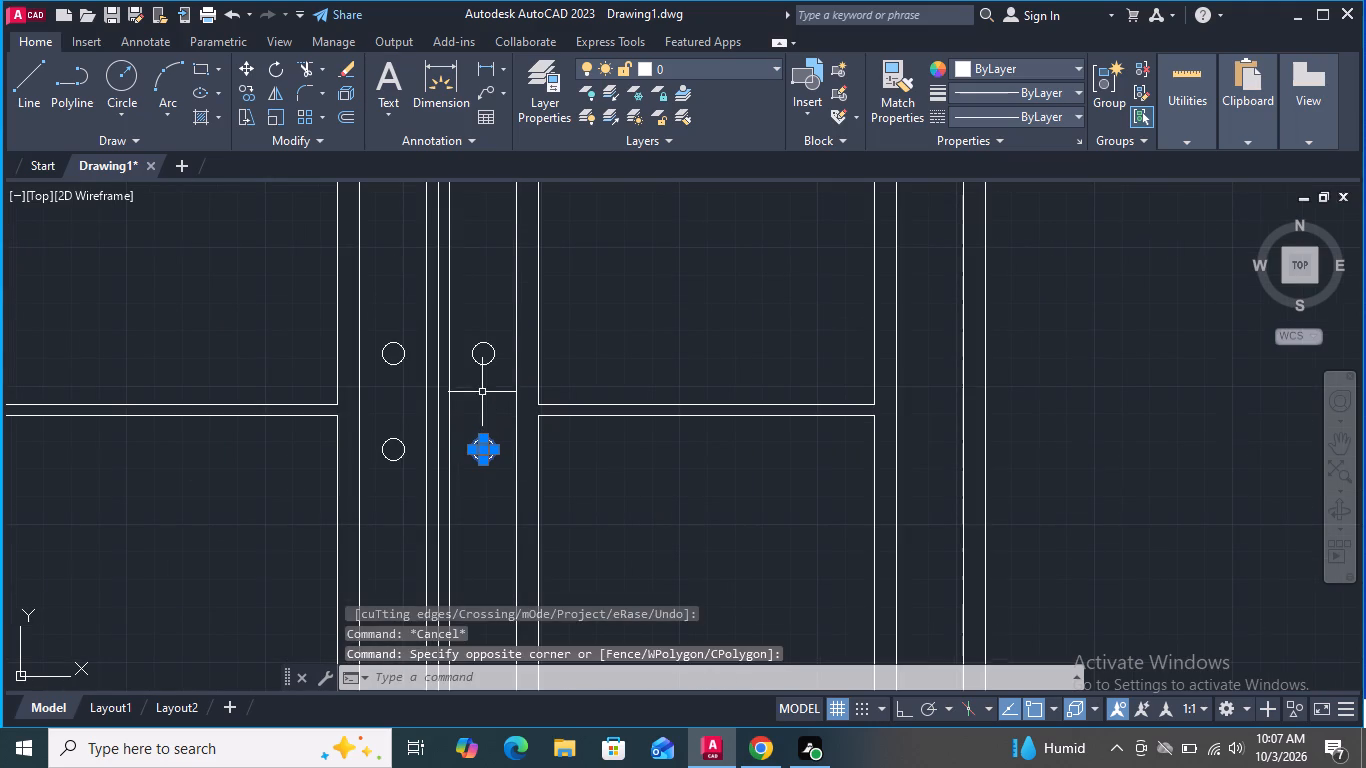
left_click(494, 355)
left_click(383, 353)
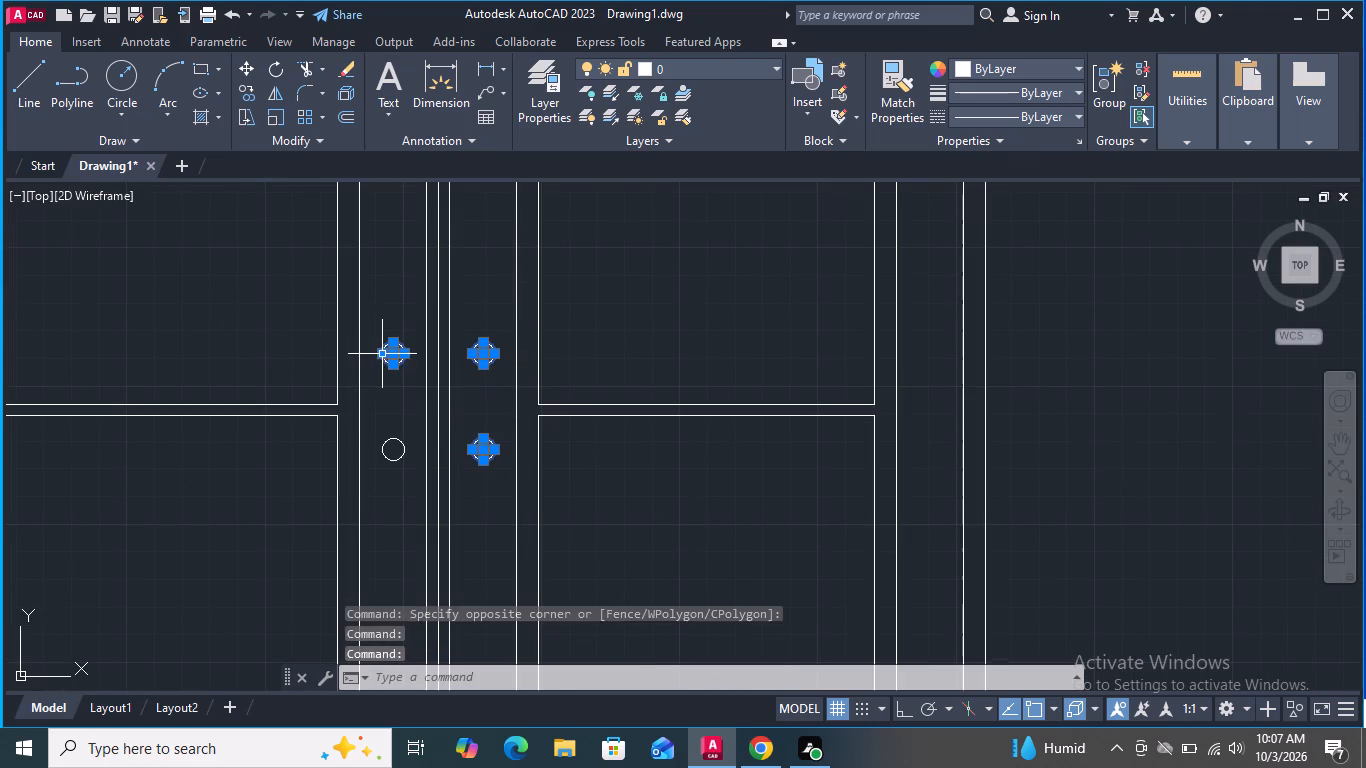
left_click(398, 456)
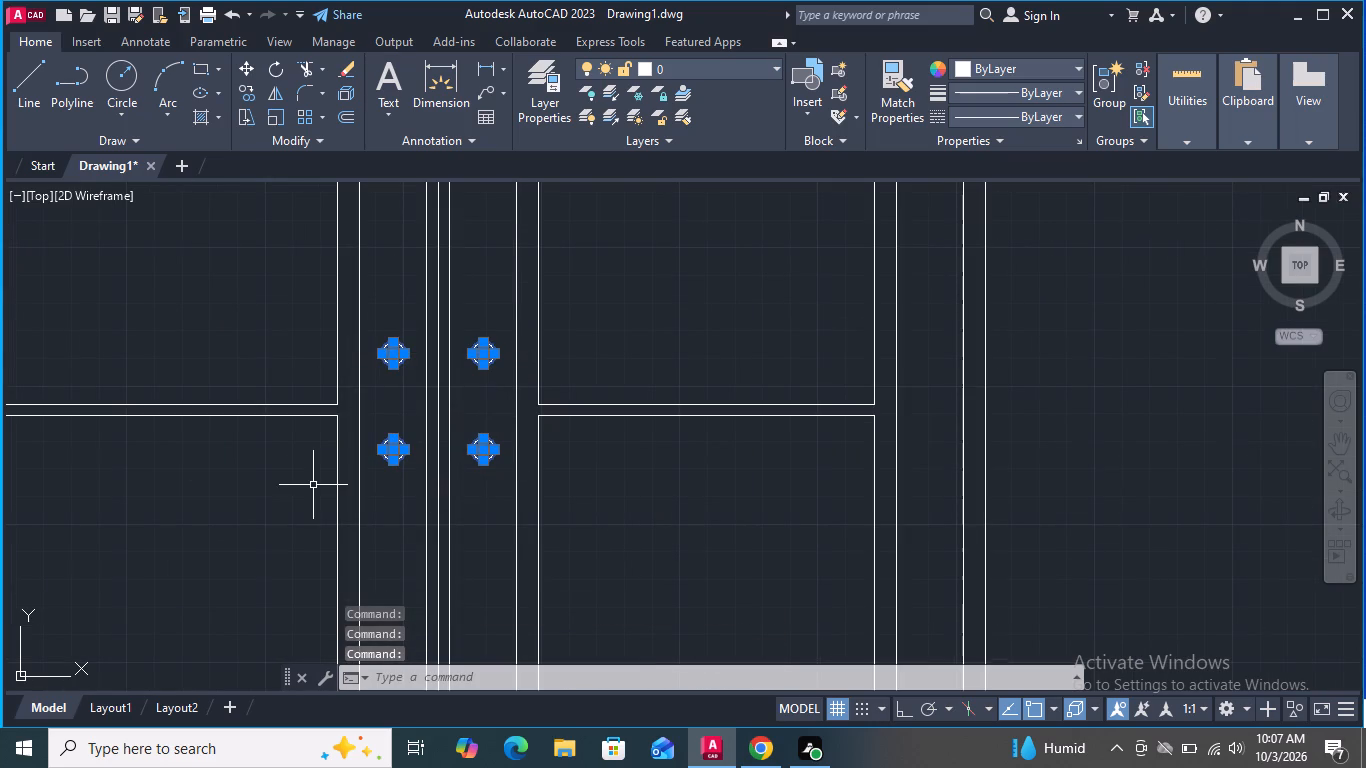
key("Delete")
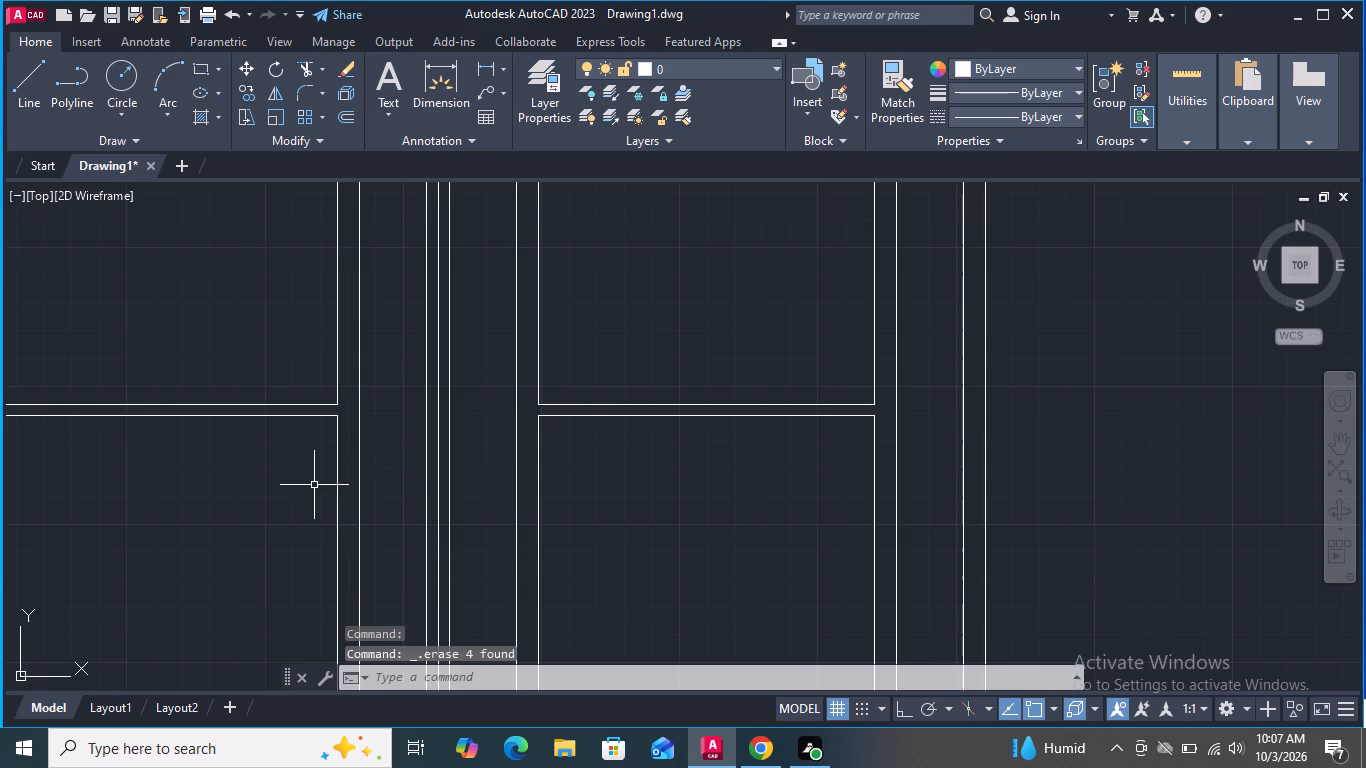
Erase the four handle circles beside the centre line of the X-barred door.
scroll(1319, 299, "down", 4)
scroll(903, 259, "up", 3)
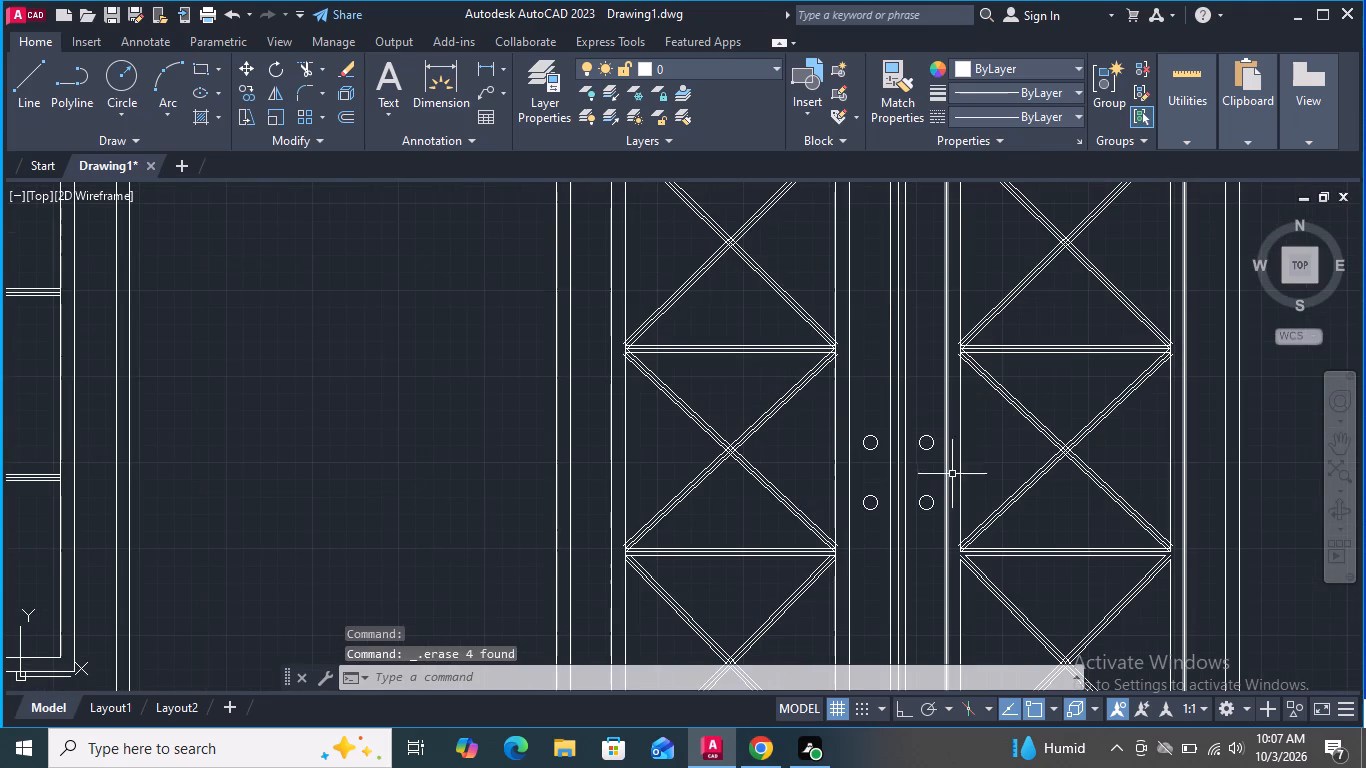
left_click(928, 509)
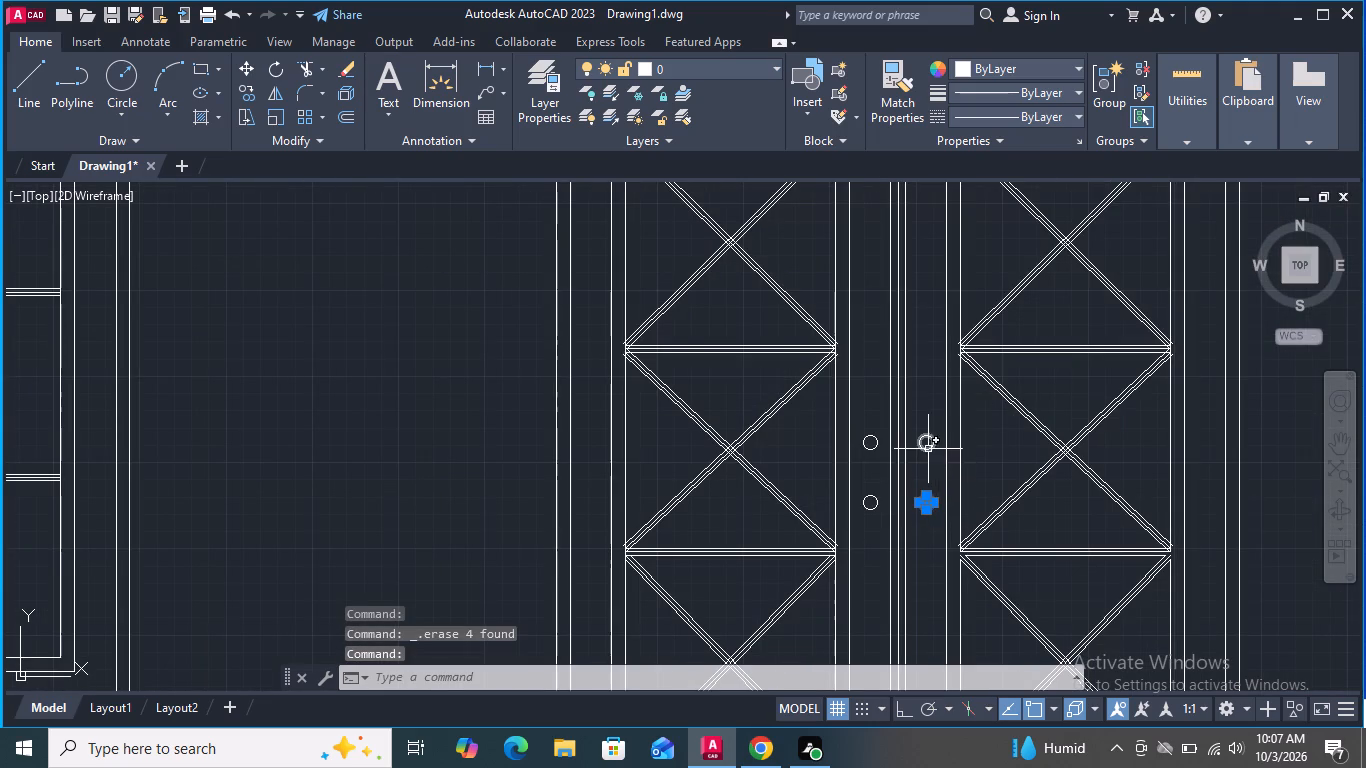
left_click(928, 448)
left_click(873, 446)
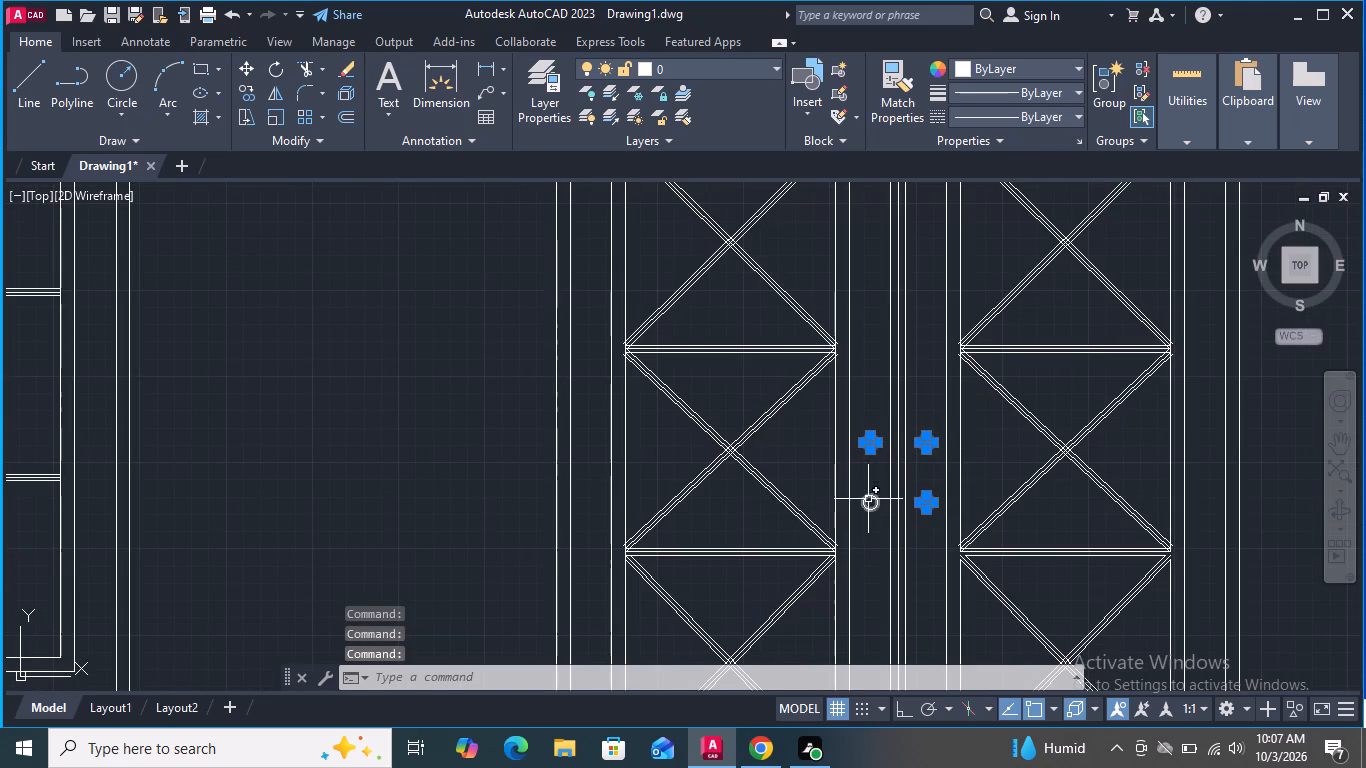
left_click(867, 500)
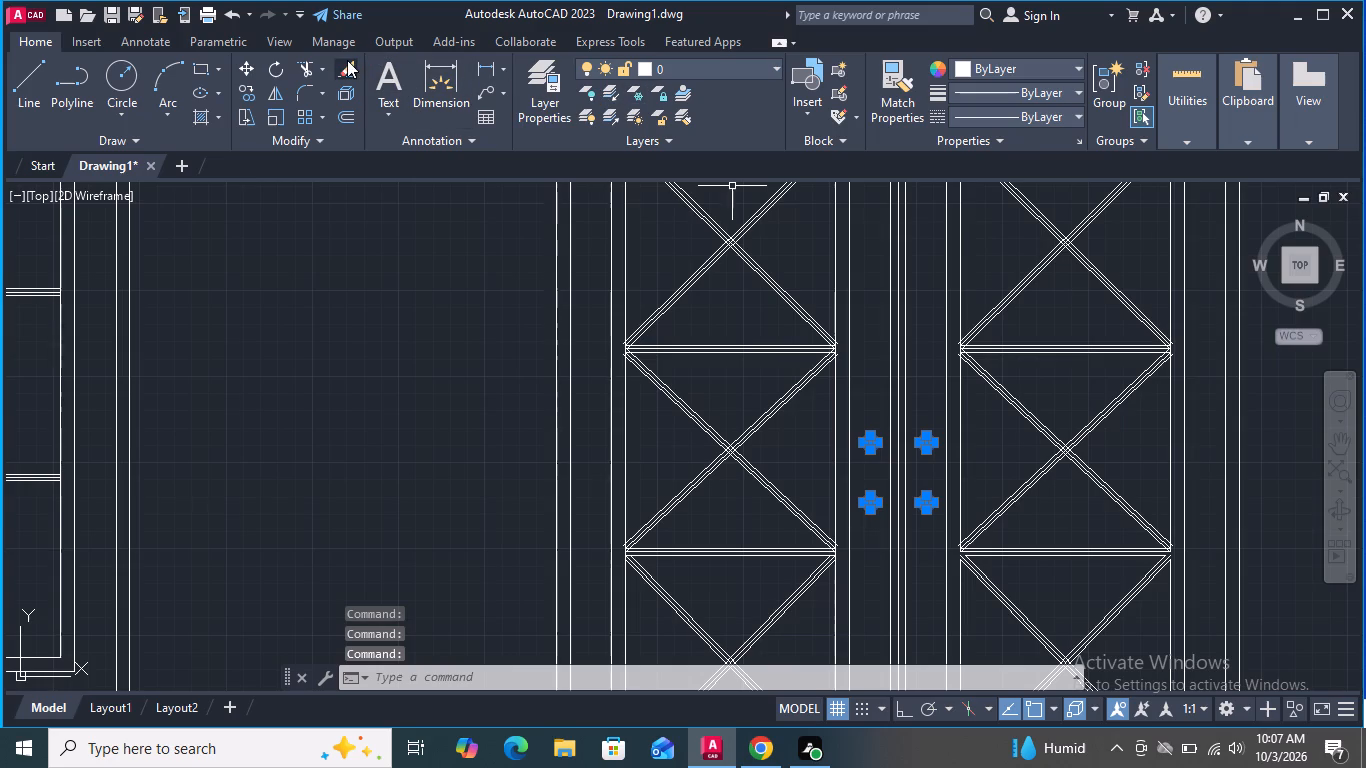
left_click(347, 60)
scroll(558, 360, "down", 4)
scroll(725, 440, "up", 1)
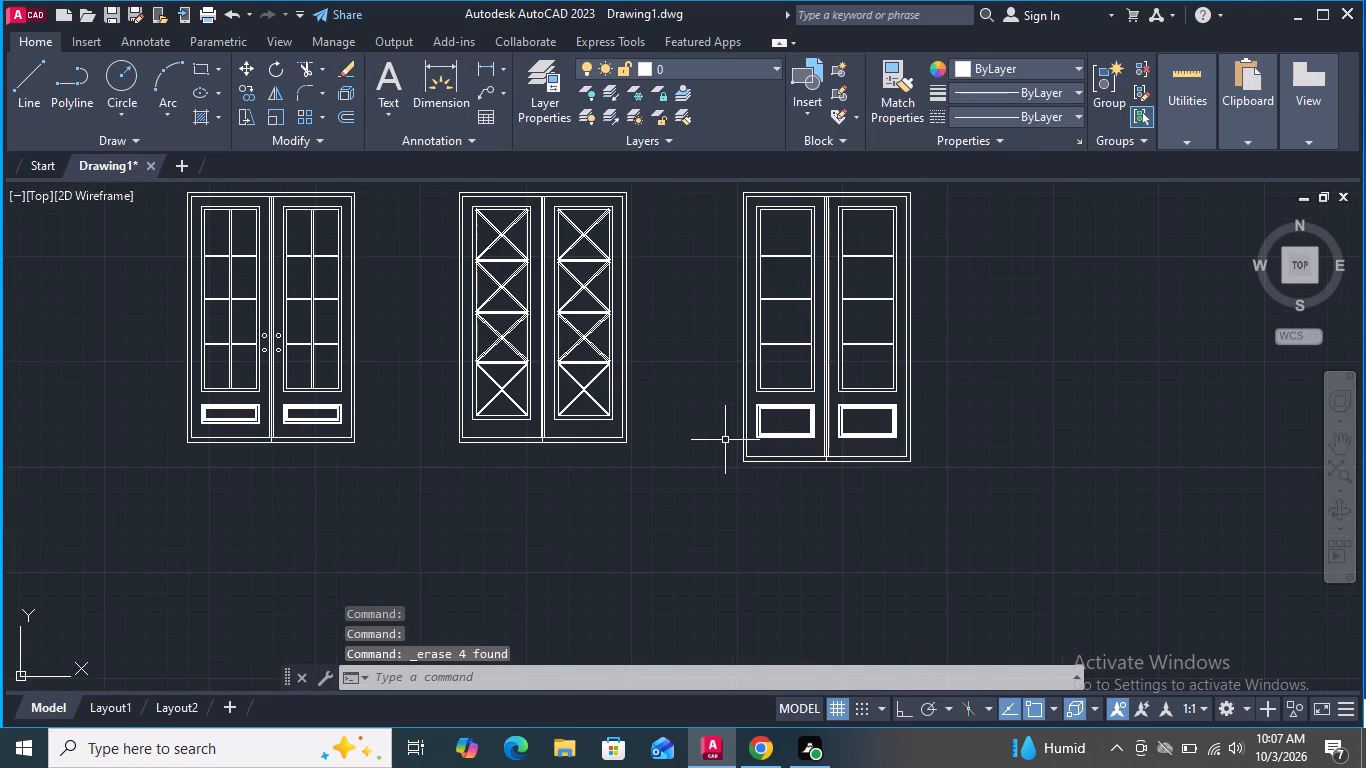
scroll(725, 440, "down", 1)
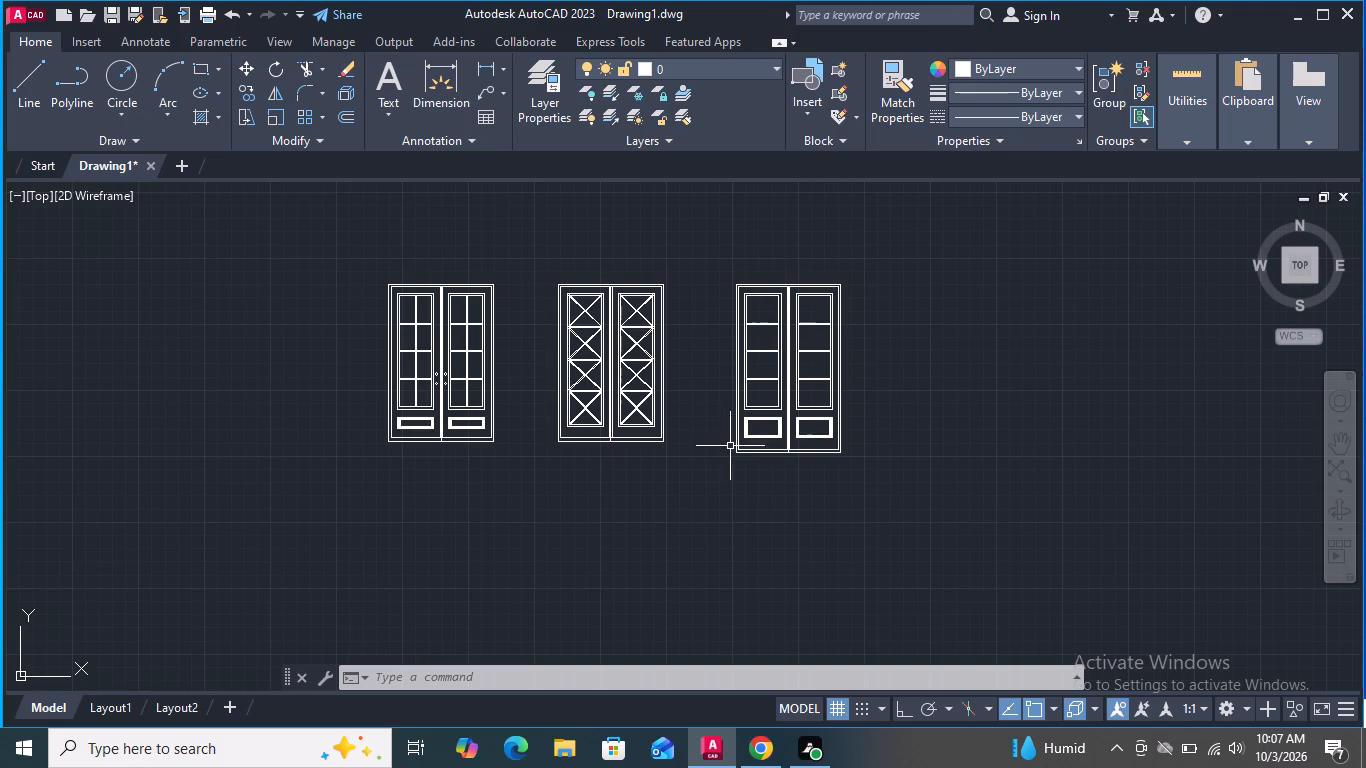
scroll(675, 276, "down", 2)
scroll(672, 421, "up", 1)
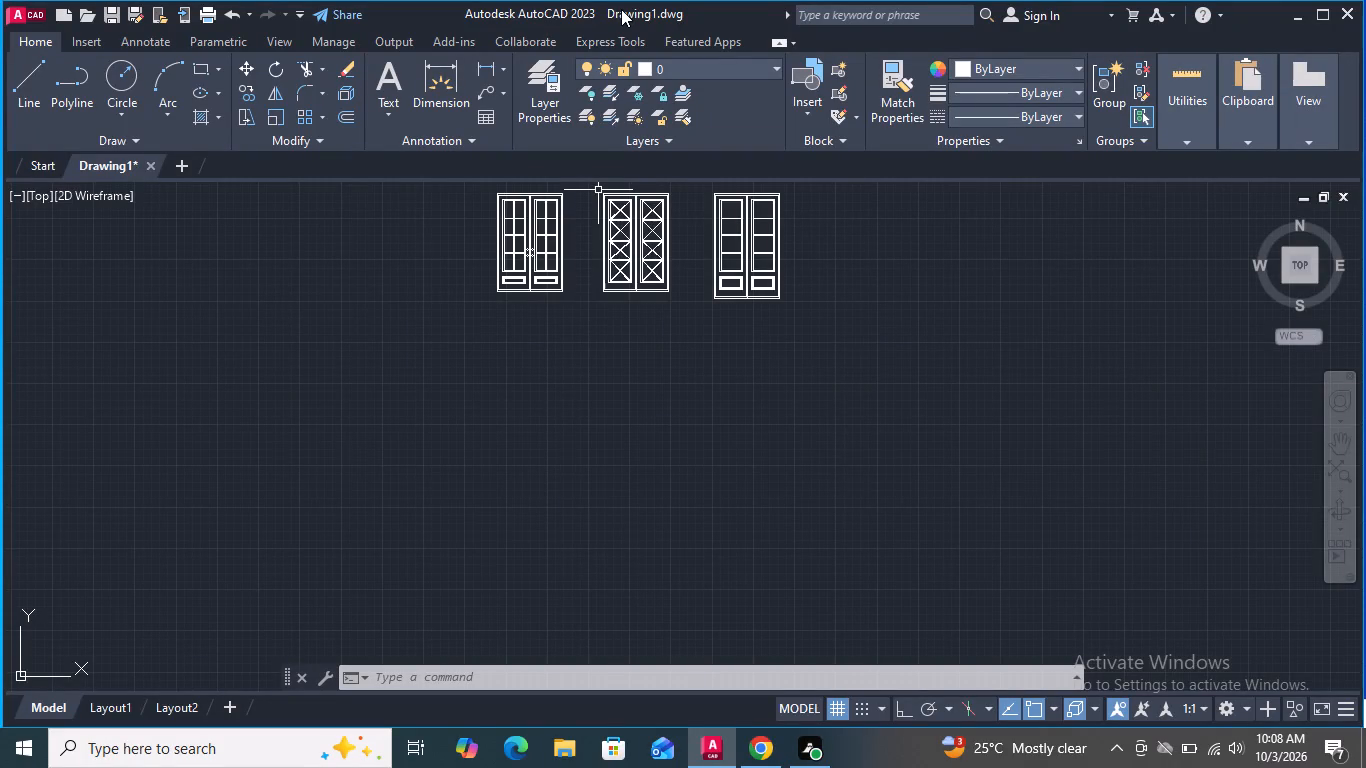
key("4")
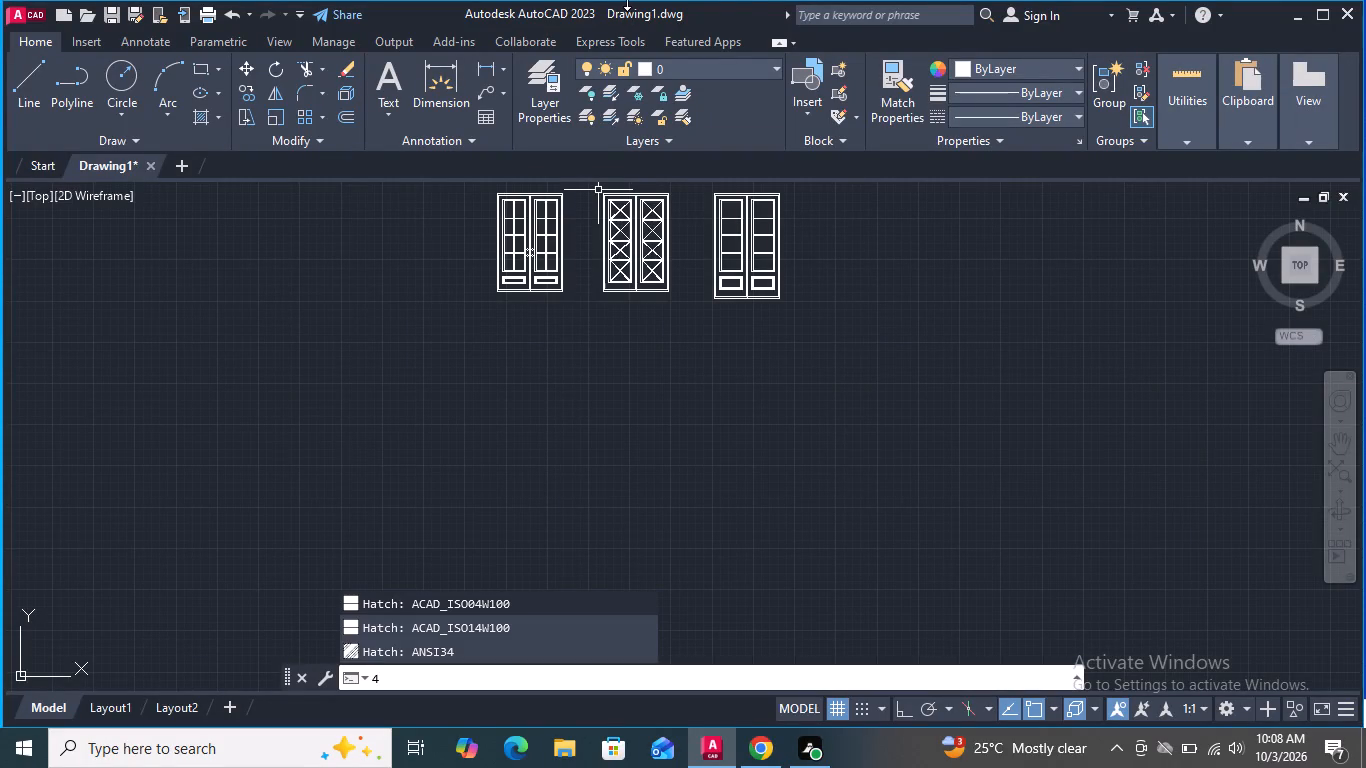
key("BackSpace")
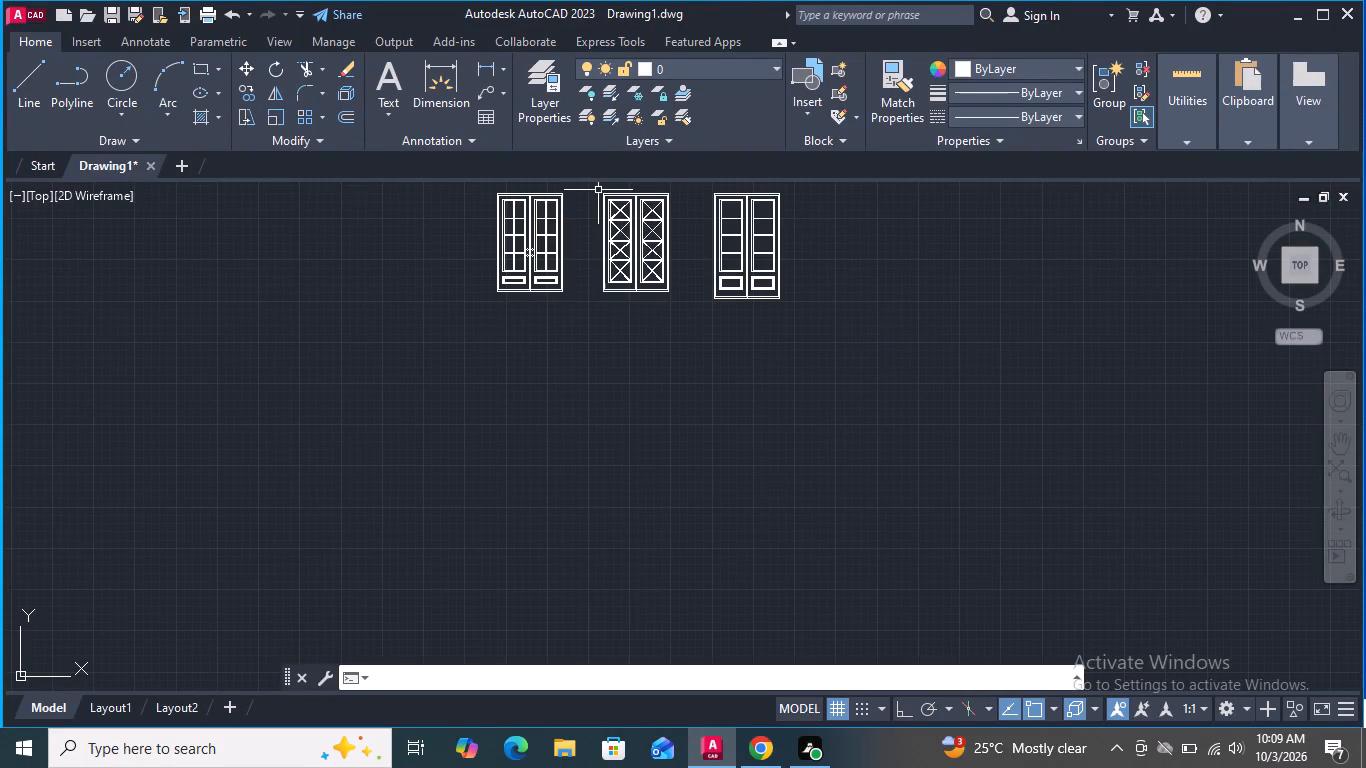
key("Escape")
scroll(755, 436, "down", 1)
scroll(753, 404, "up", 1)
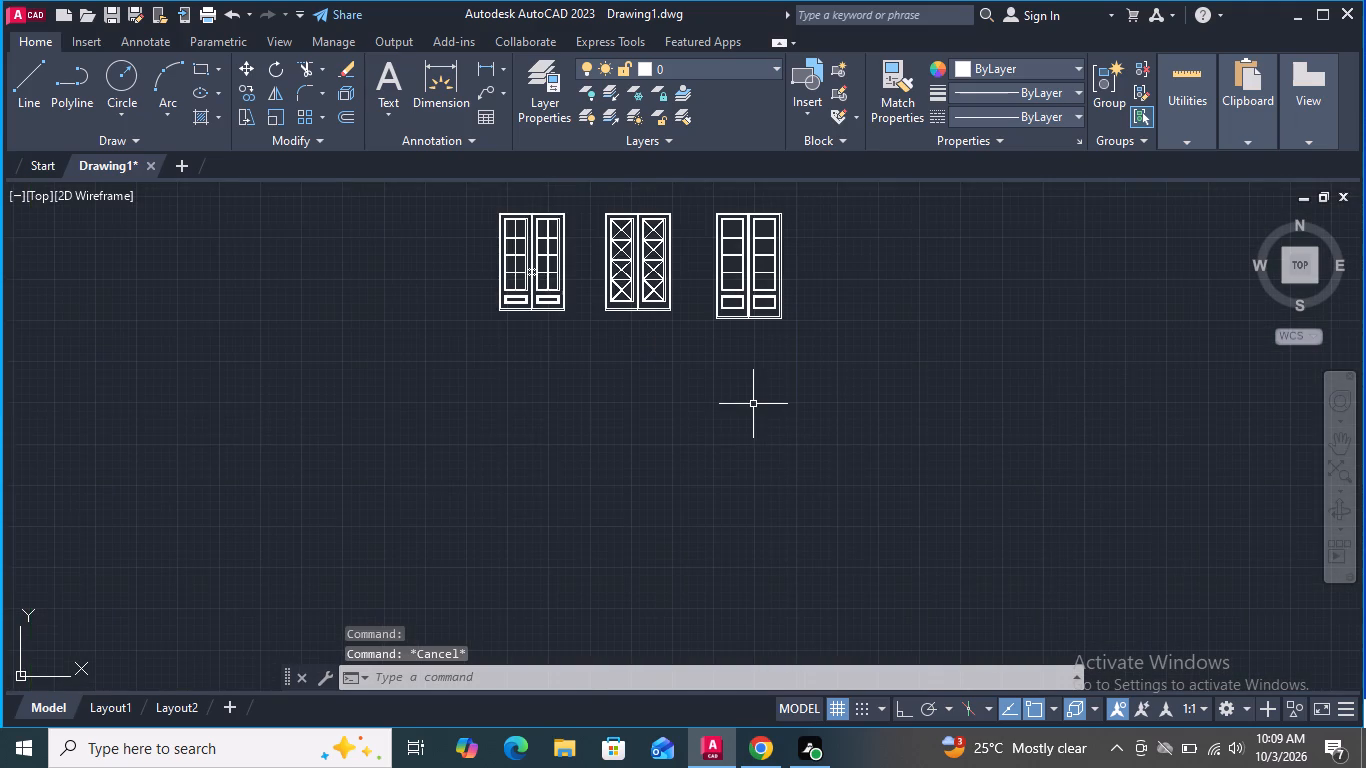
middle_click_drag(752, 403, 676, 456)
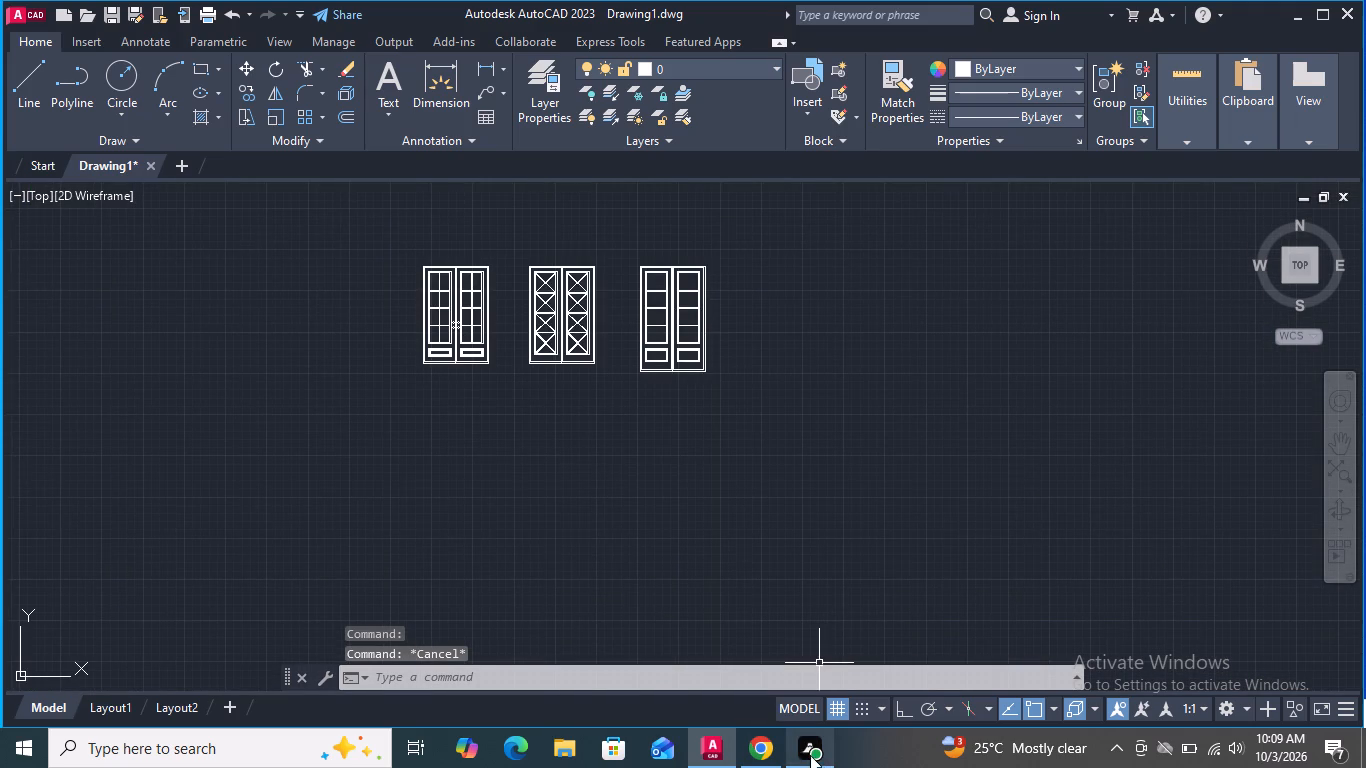
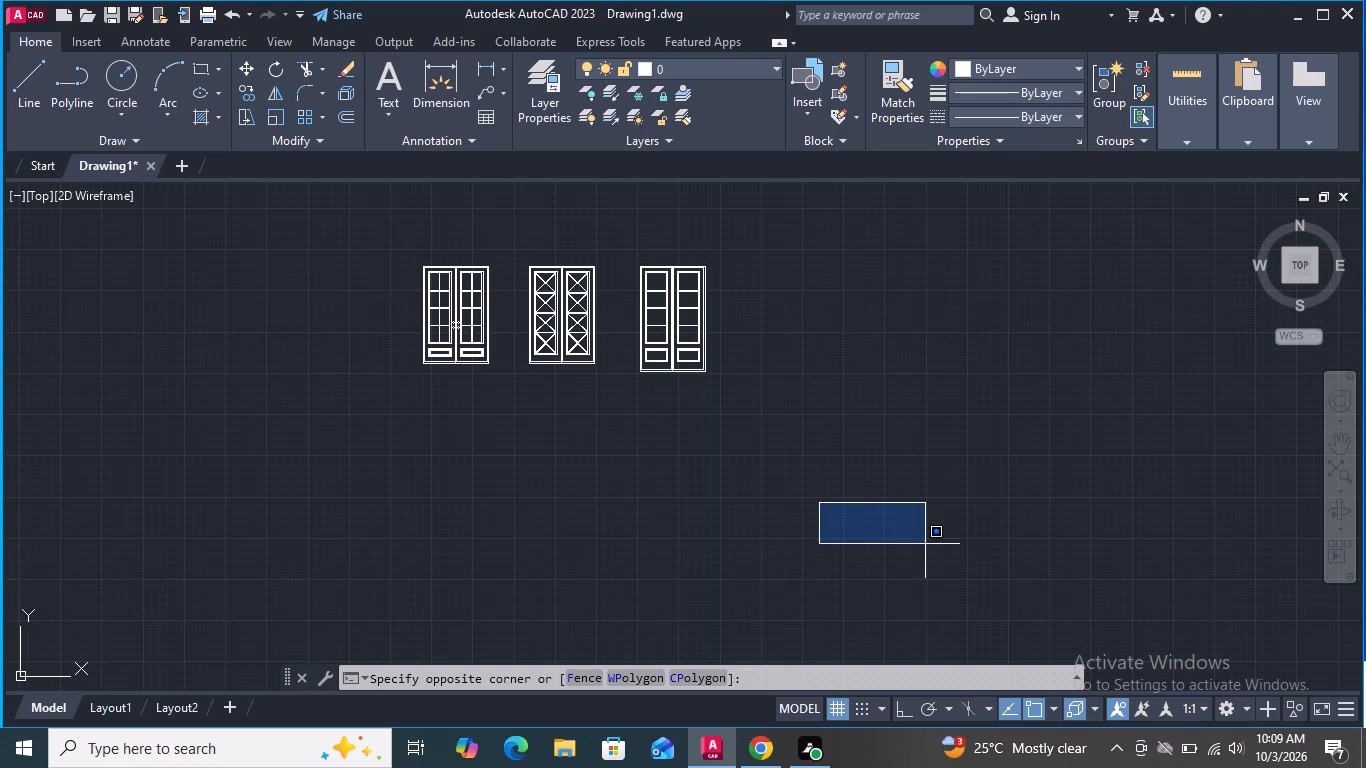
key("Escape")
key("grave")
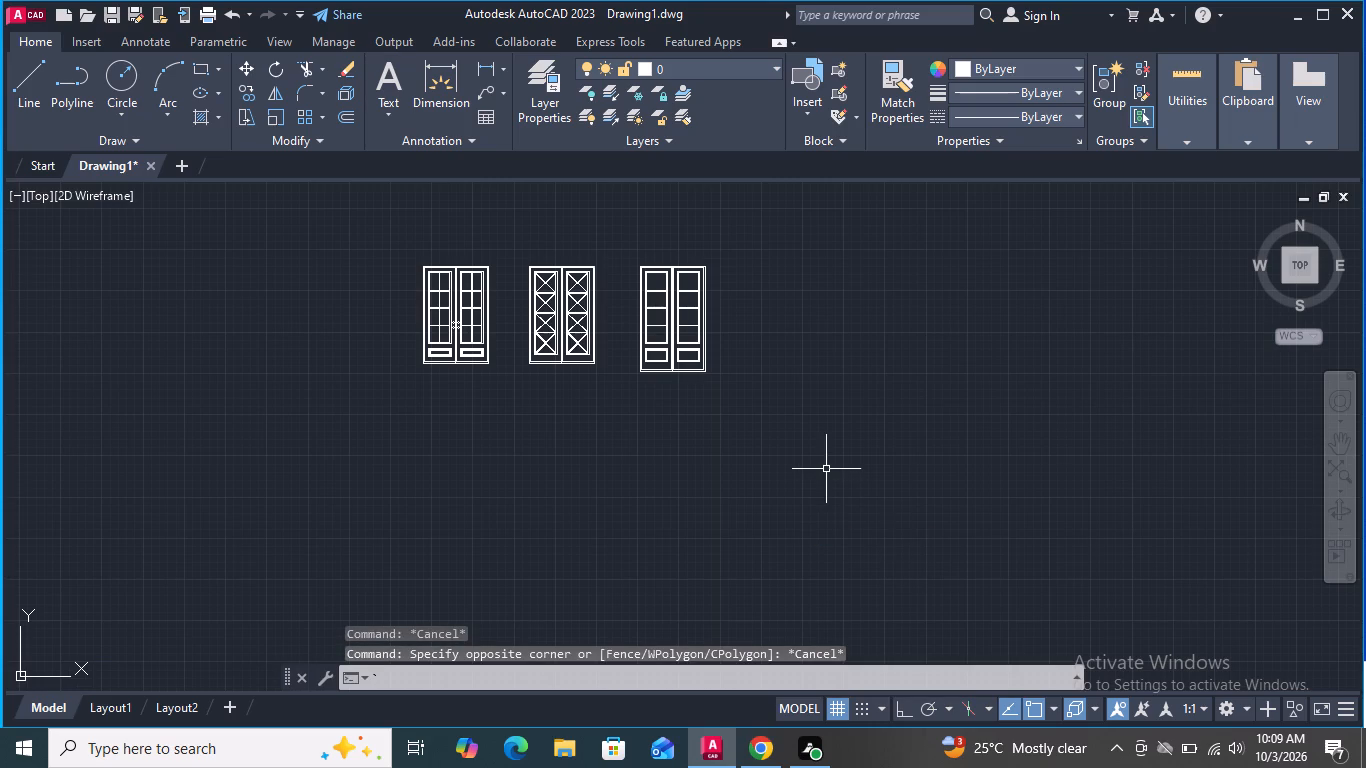
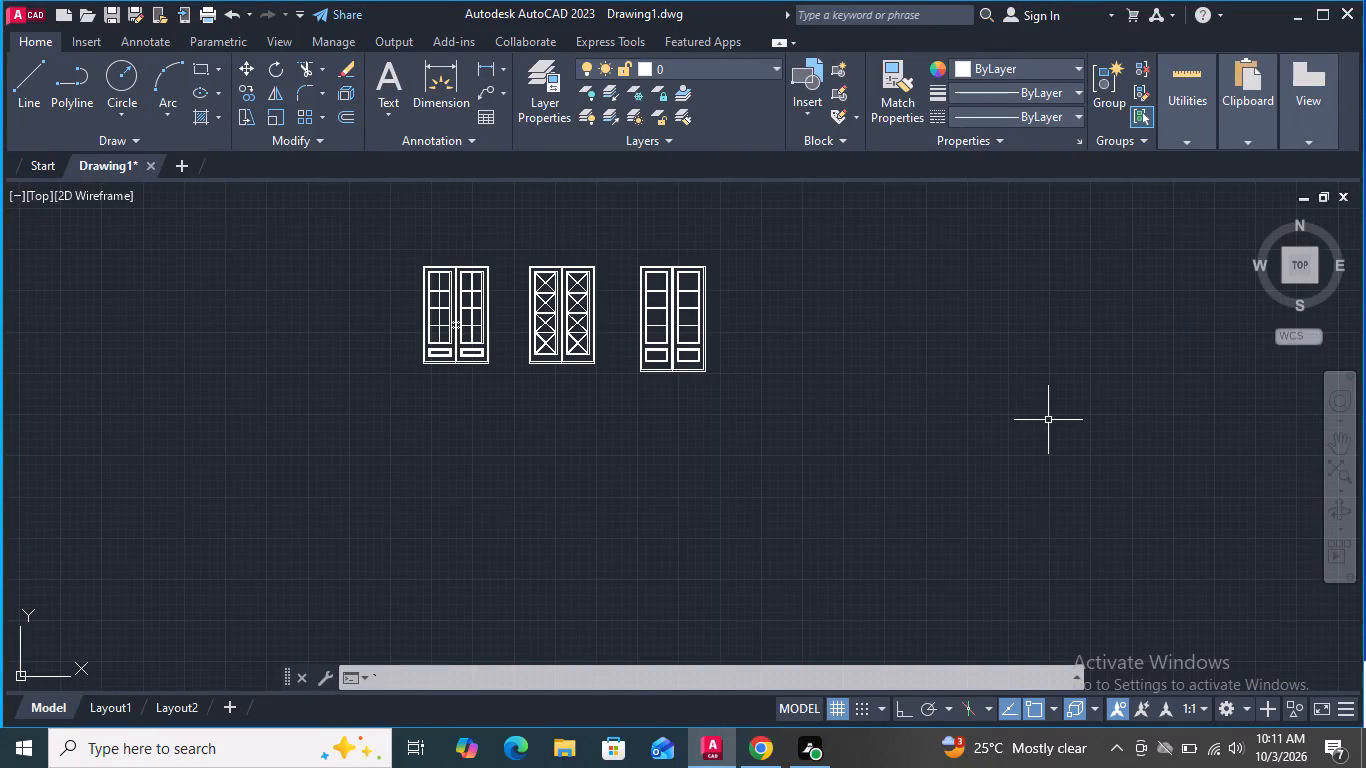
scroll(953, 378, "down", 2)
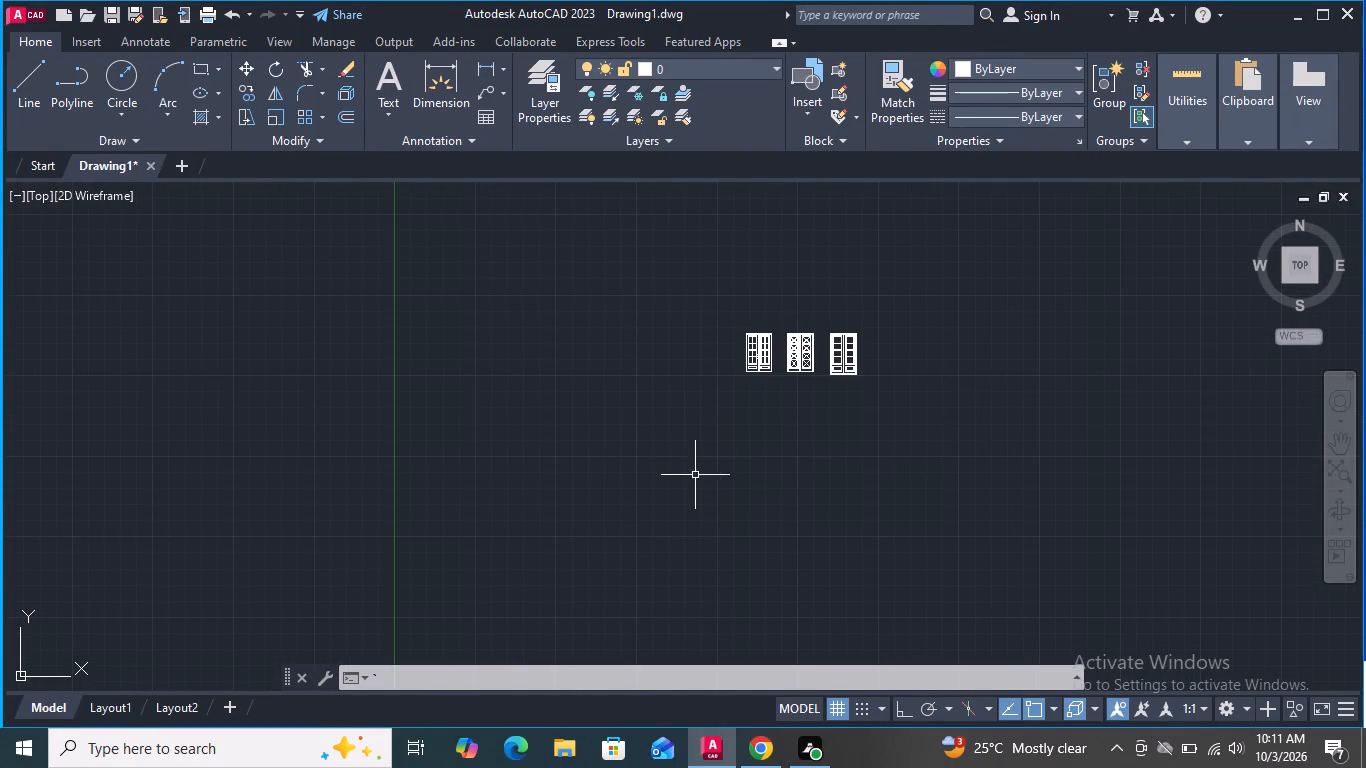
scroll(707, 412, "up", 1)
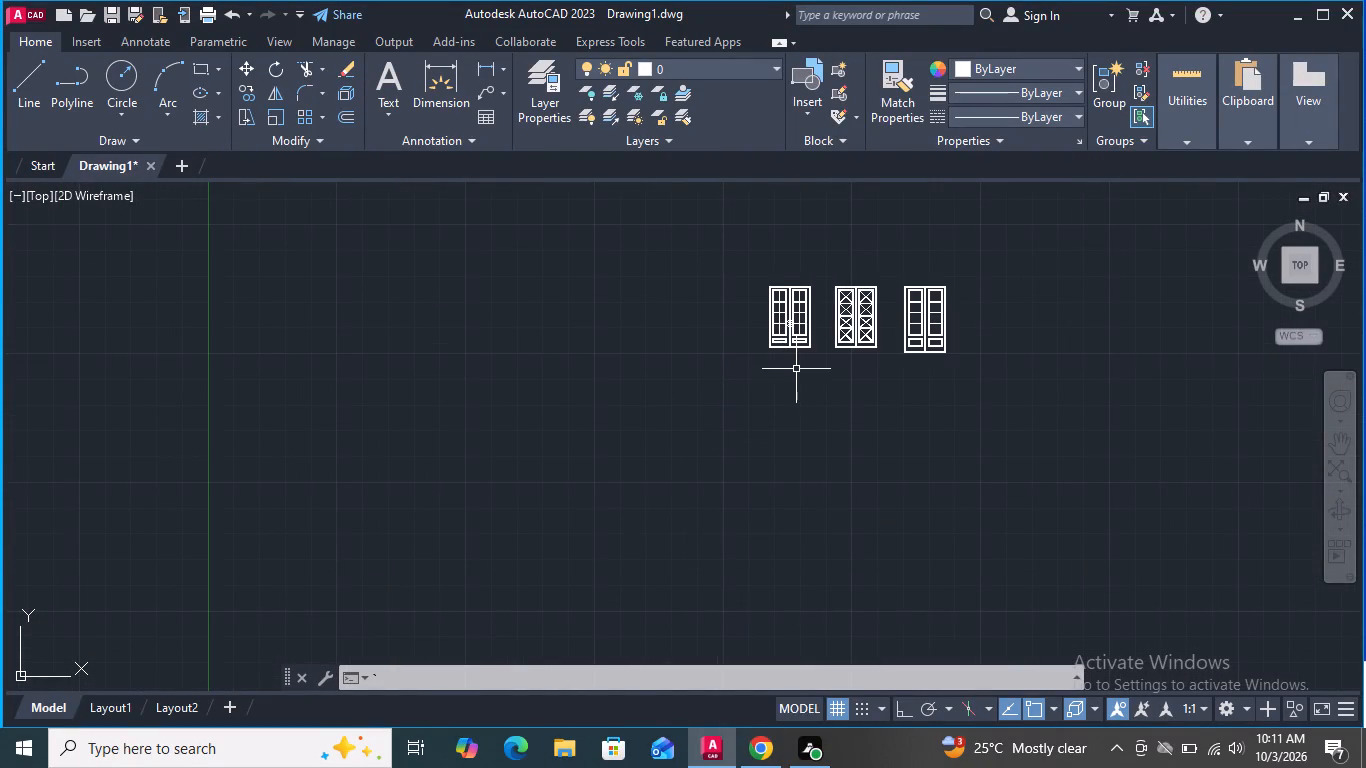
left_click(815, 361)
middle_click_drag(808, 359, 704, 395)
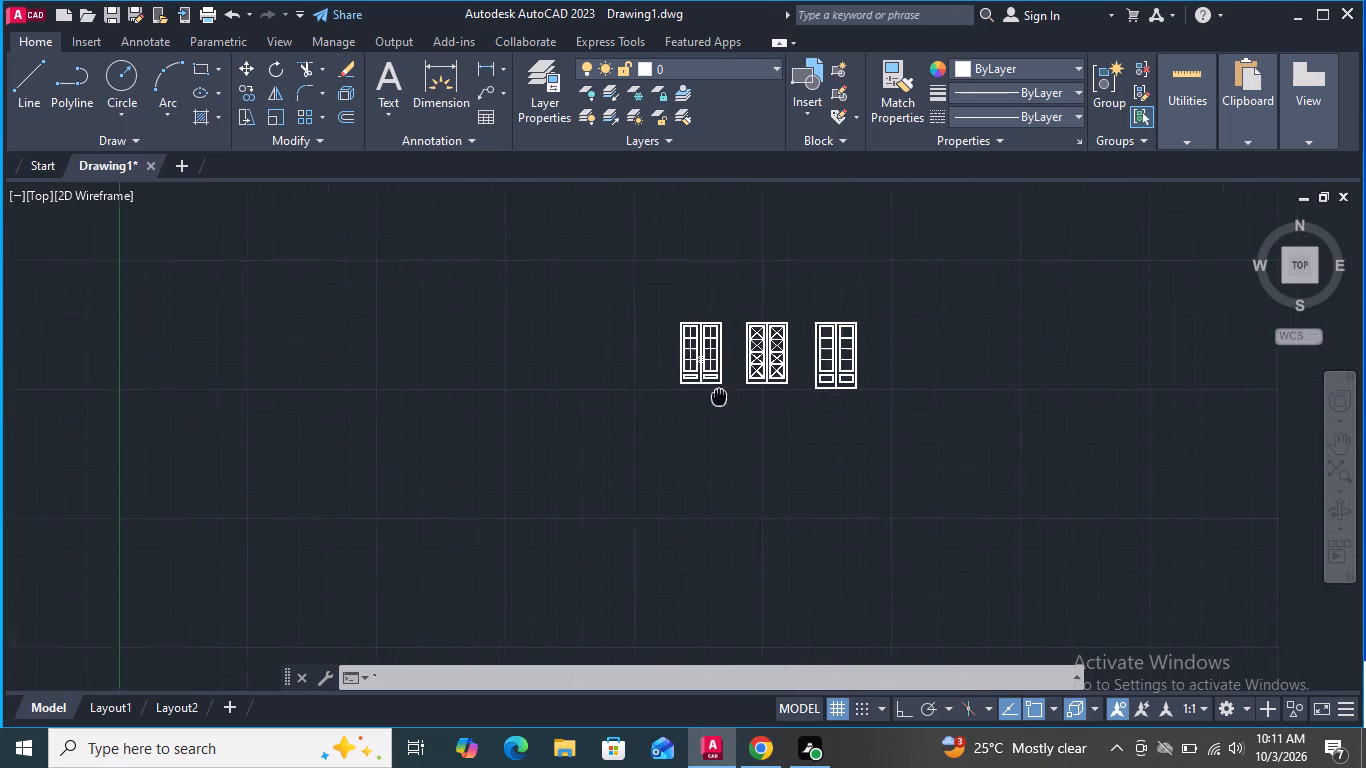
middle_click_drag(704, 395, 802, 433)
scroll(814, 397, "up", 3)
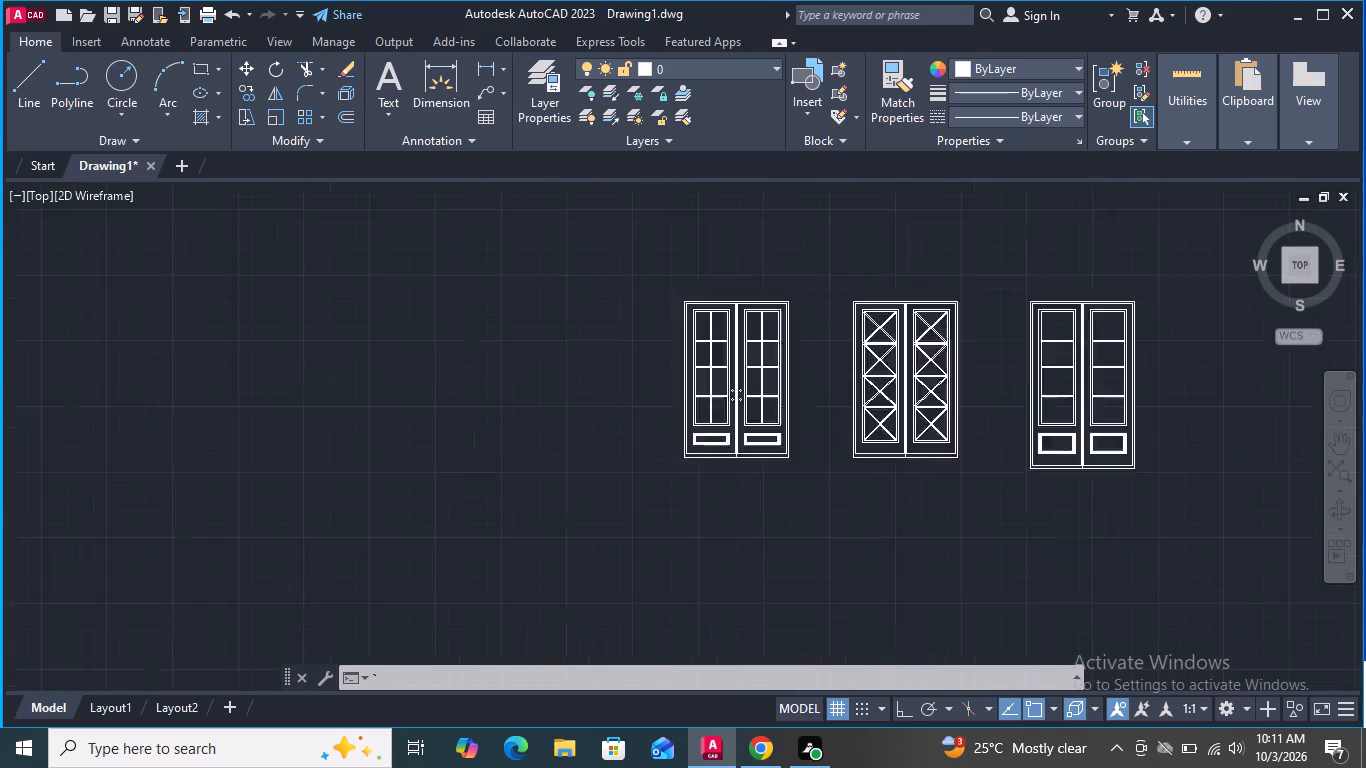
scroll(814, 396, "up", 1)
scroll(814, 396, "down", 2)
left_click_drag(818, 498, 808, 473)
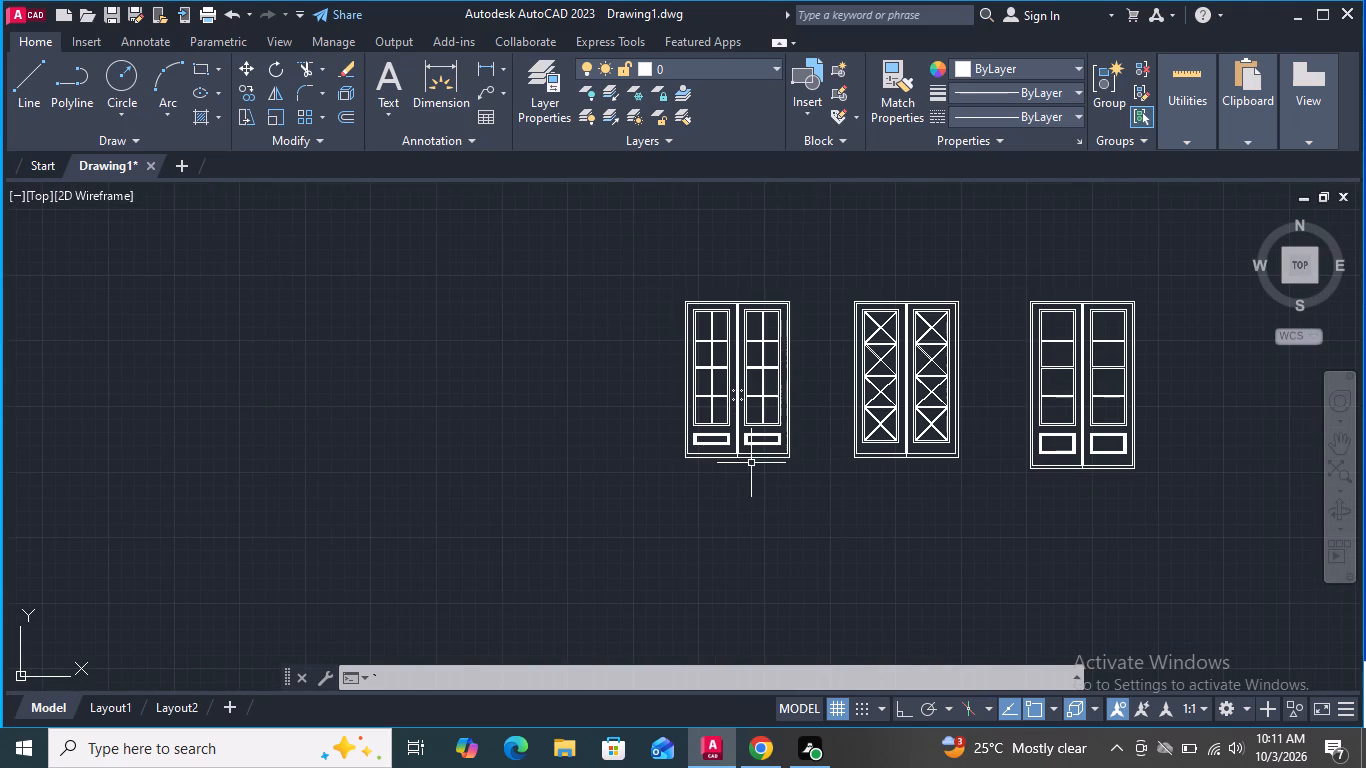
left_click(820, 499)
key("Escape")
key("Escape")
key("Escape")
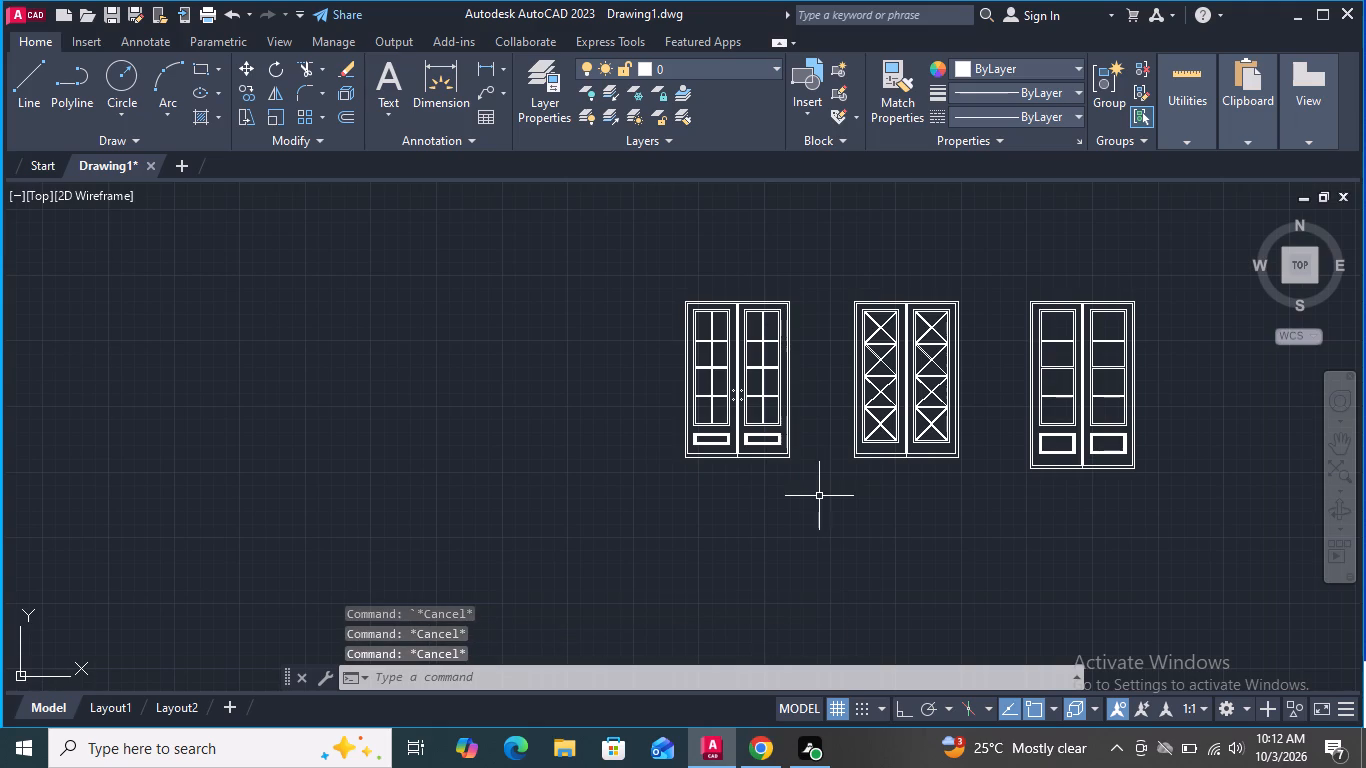
Copy the double door with the eight-pane leaves from its top-left corner to the empty space directly below it.
left_click(809, 484)
left_click(651, 257)
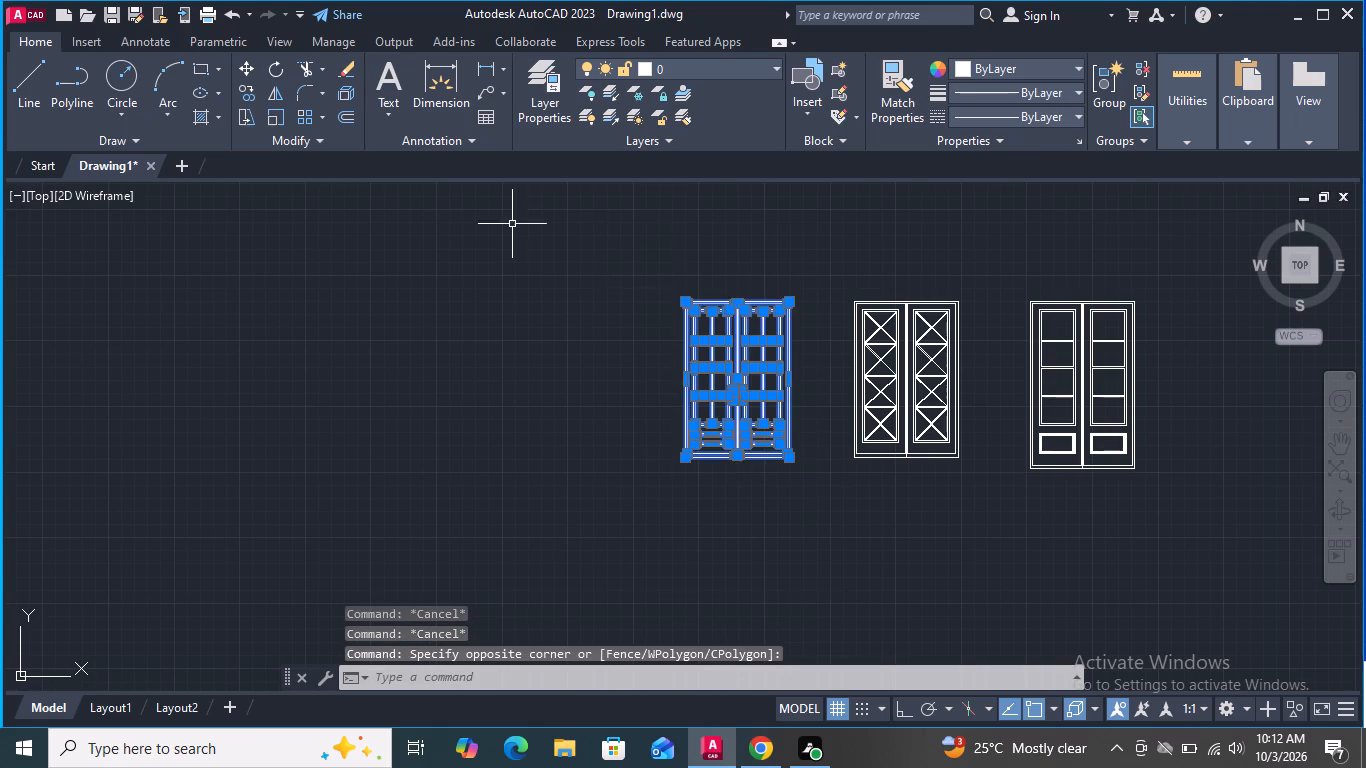
left_click(251, 92)
scroll(723, 305, "up", 2)
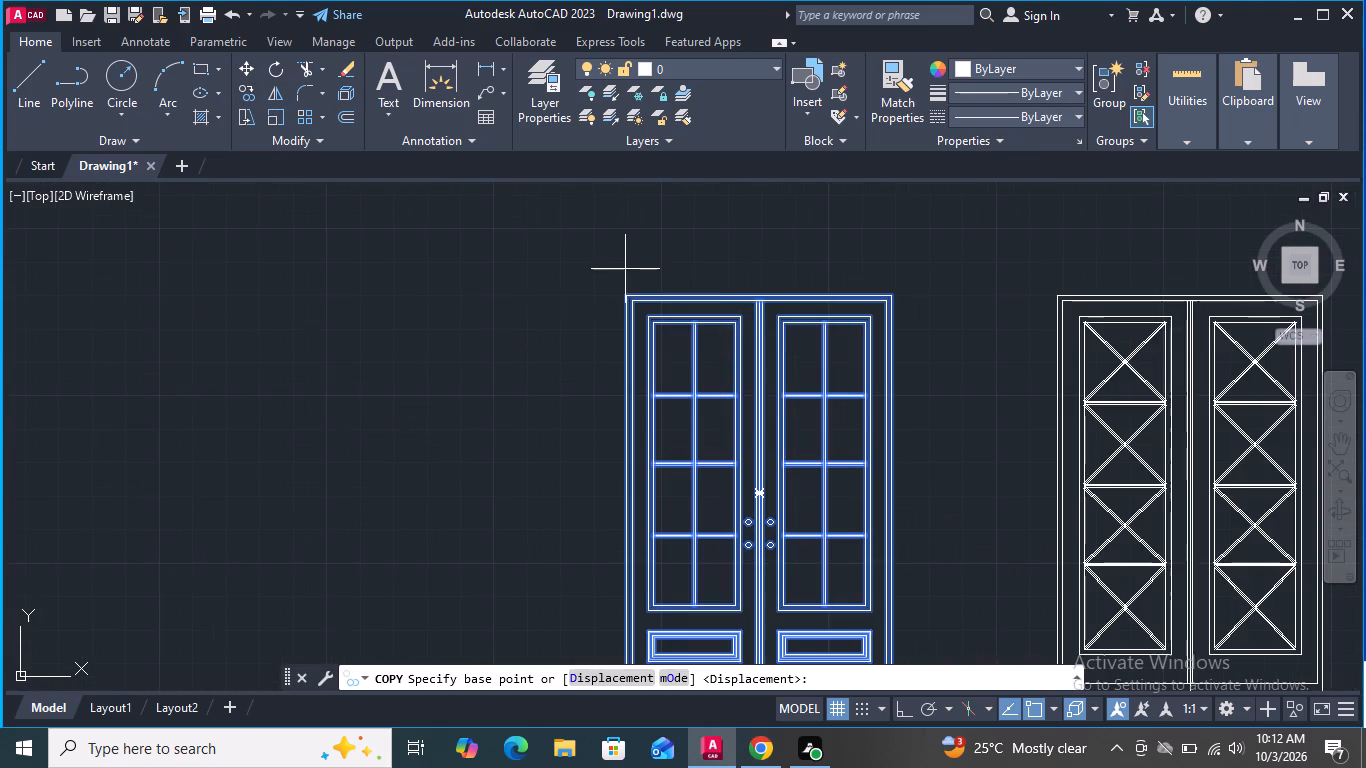
scroll(620, 292, "up", 3)
left_click(642, 306)
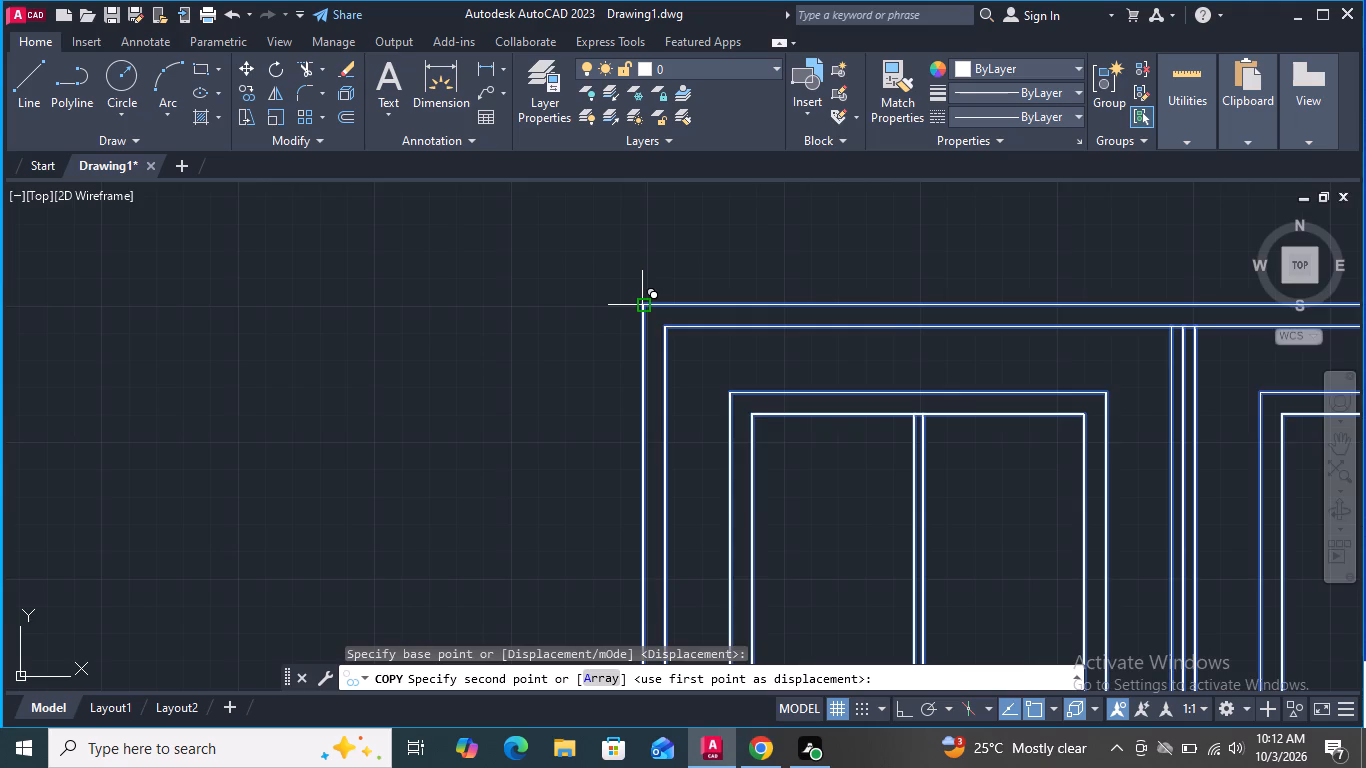
scroll(642, 301, "down", 6)
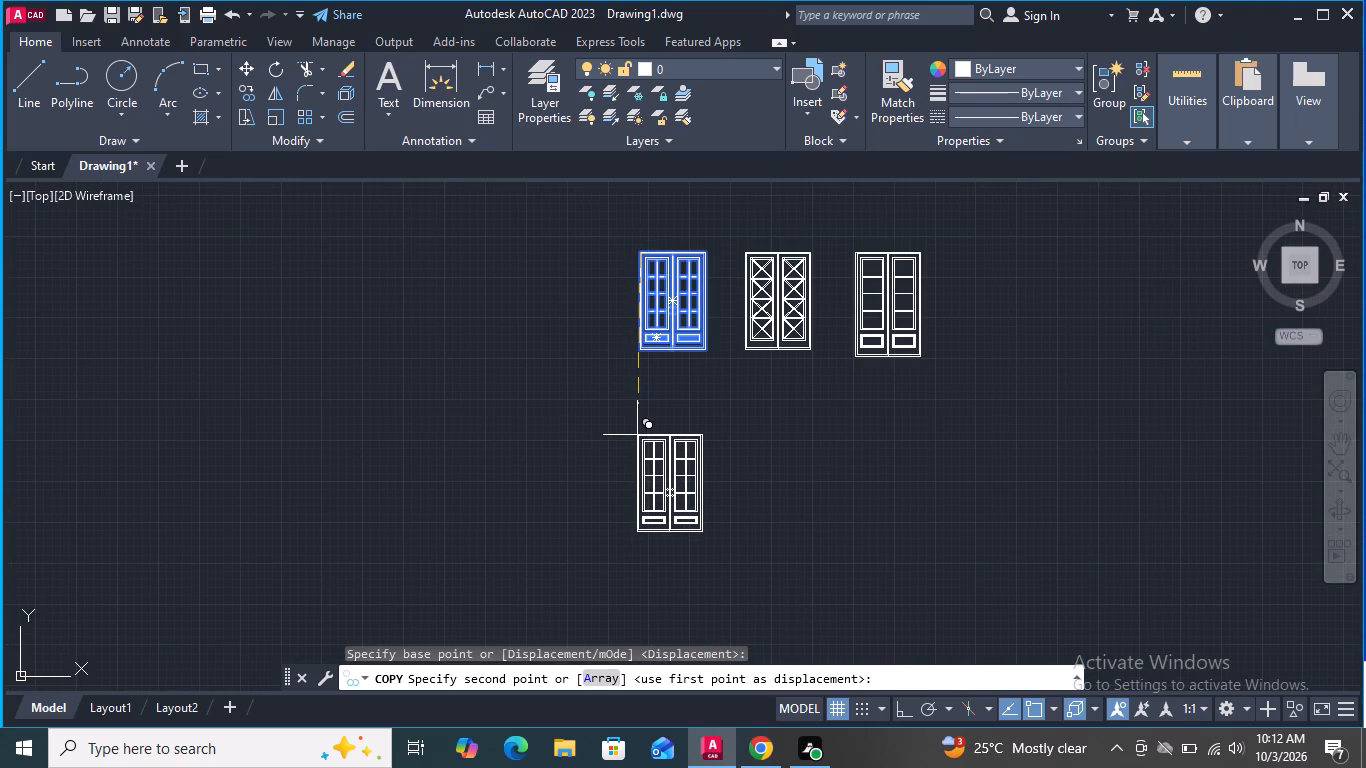
left_click(637, 435)
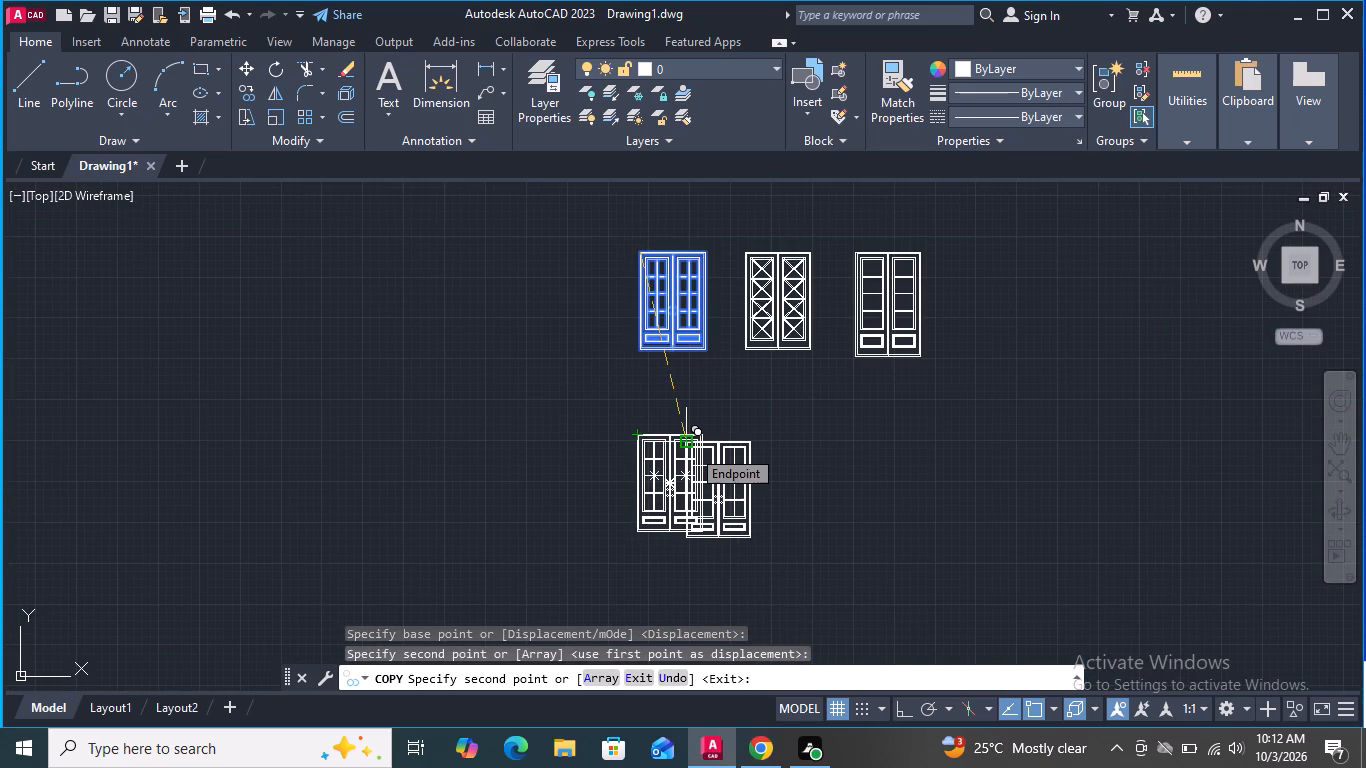
key("Escape")
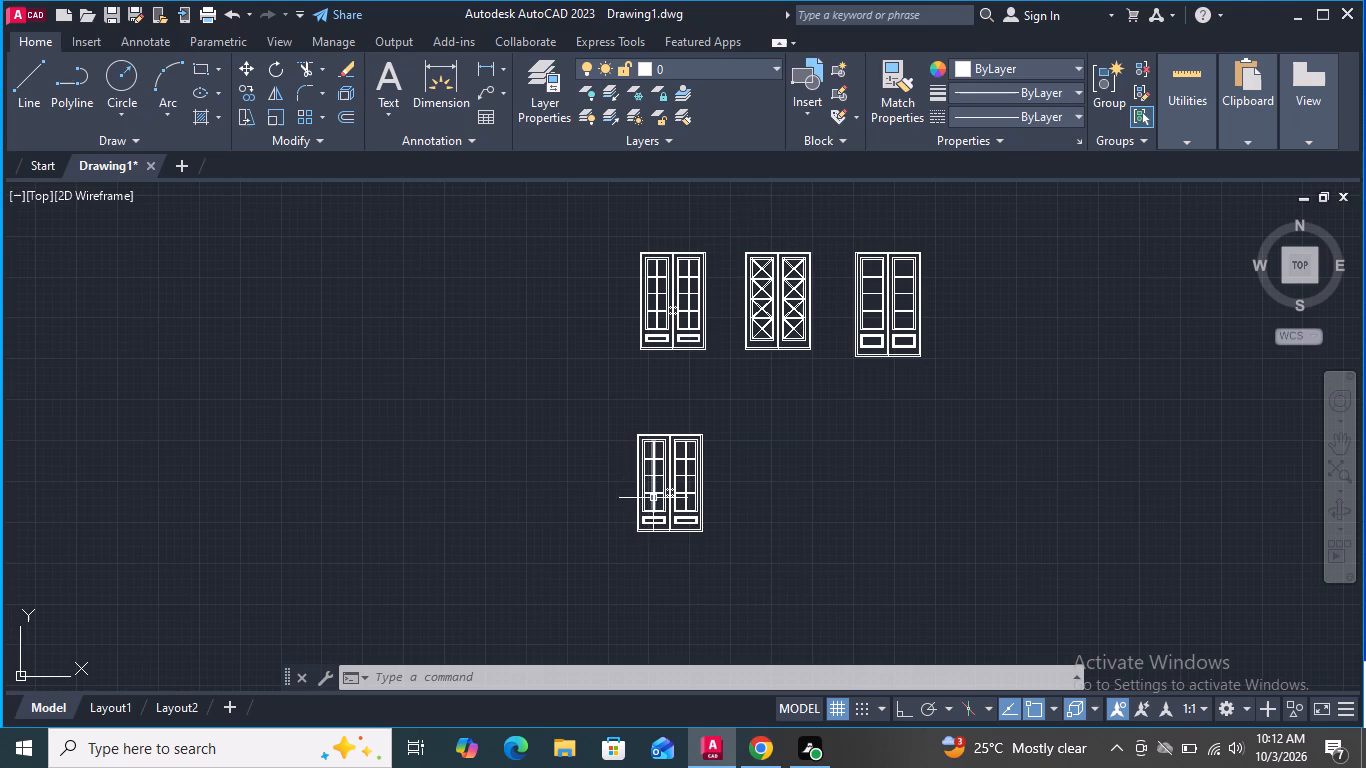
Stretch the bottom edge of the copied door's left-leaf lower panel downward toward the bottom rail to make the panel taller.
scroll(653, 498, "up", 1)
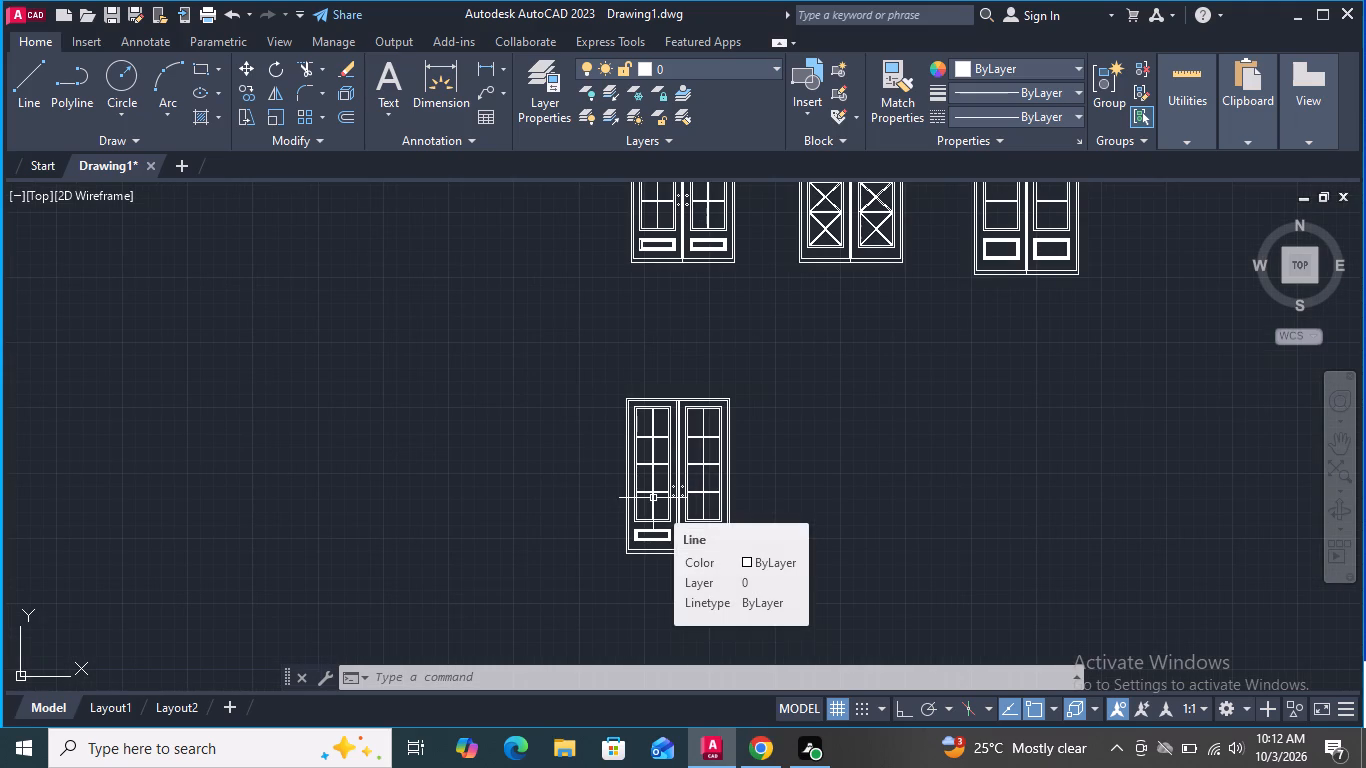
scroll(670, 566, "up", 4)
left_click(729, 504)
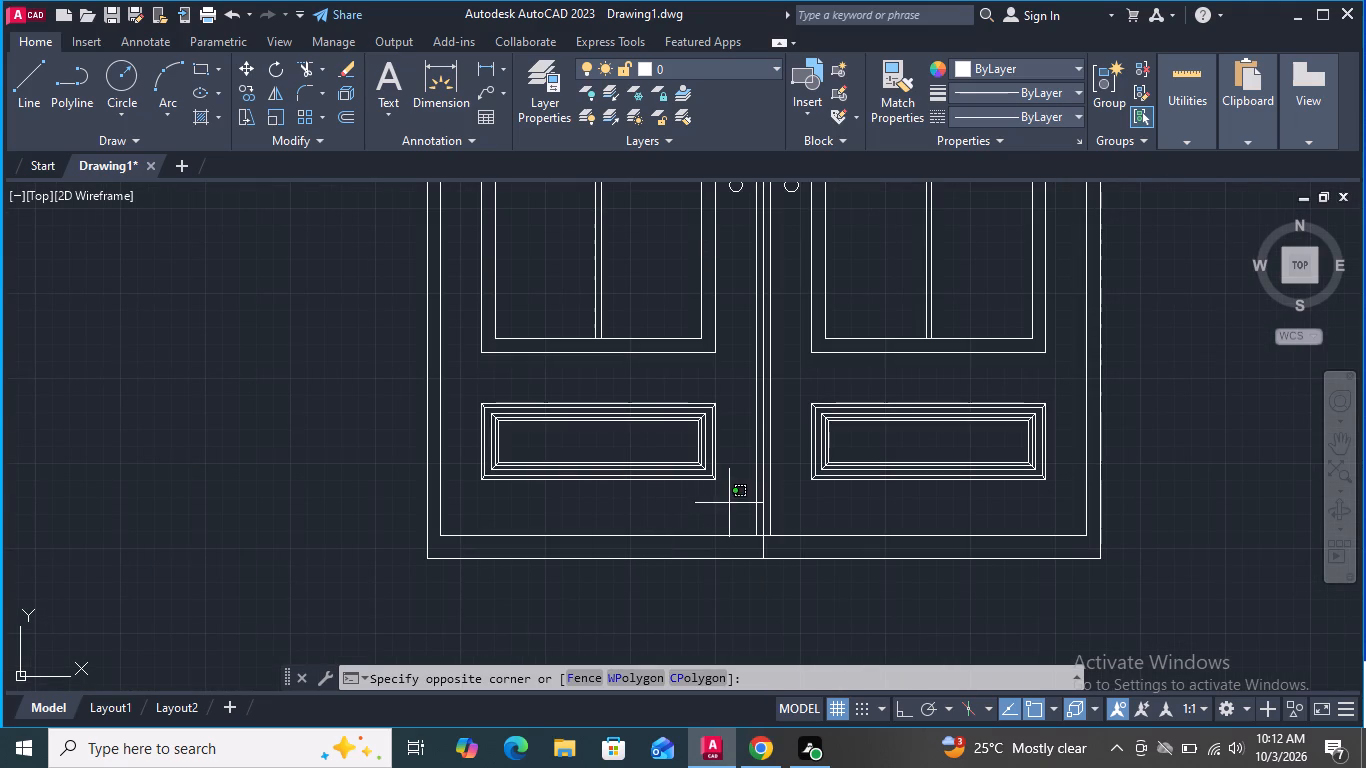
key("Escape")
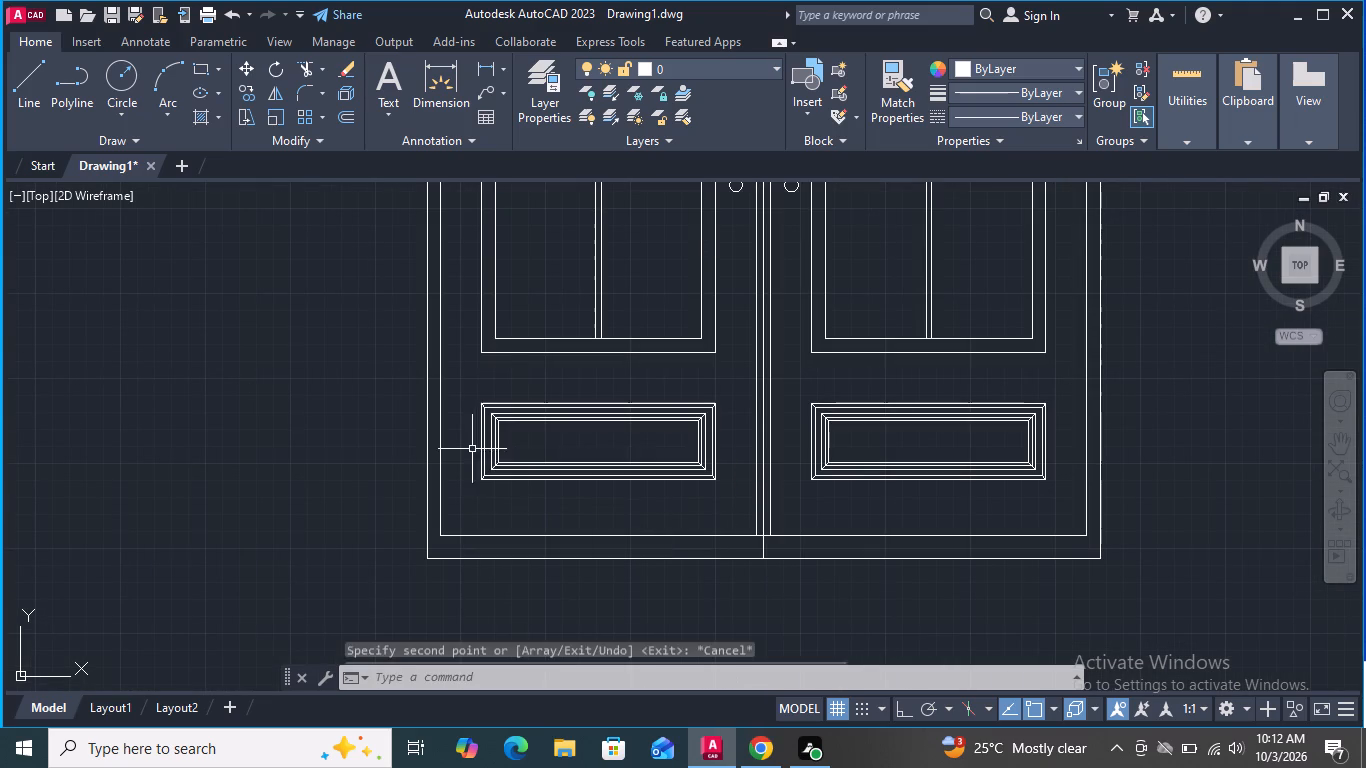
left_click(245, 115)
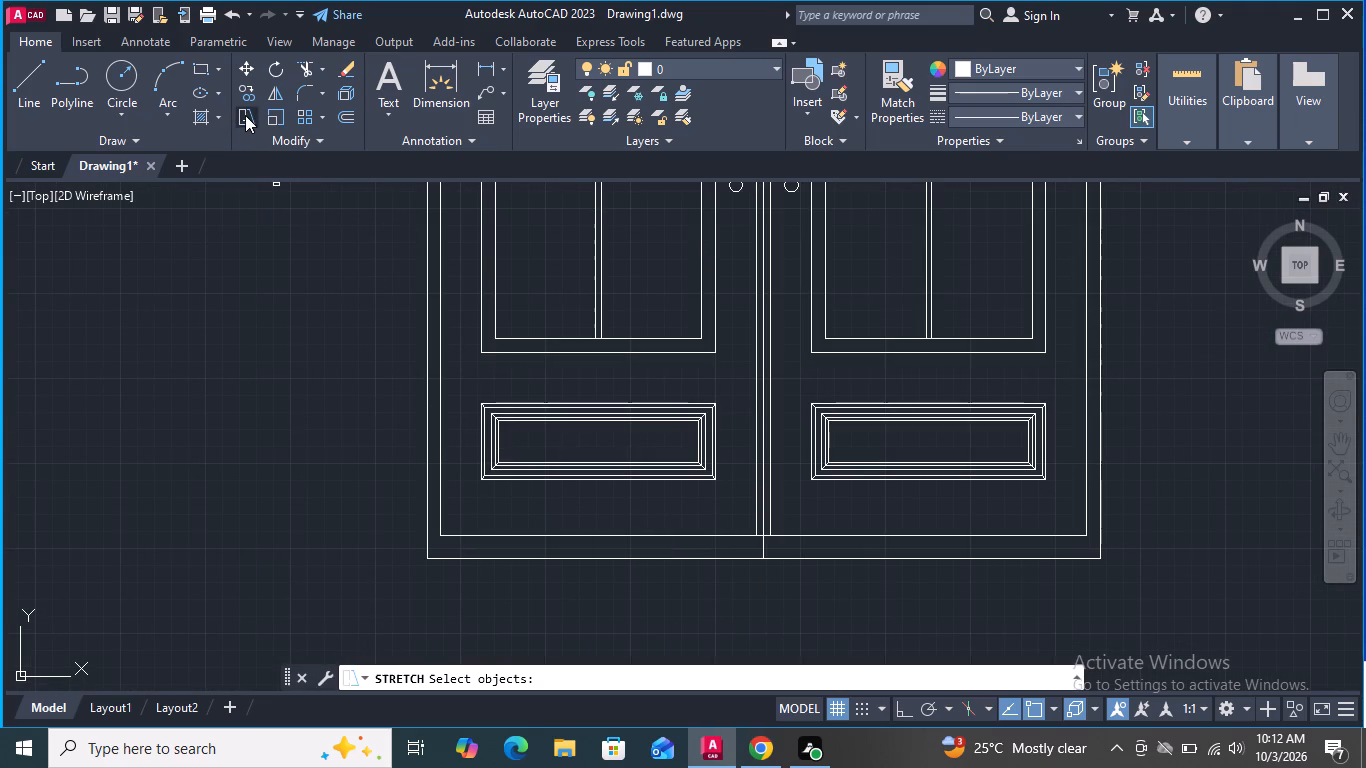
left_click(736, 505)
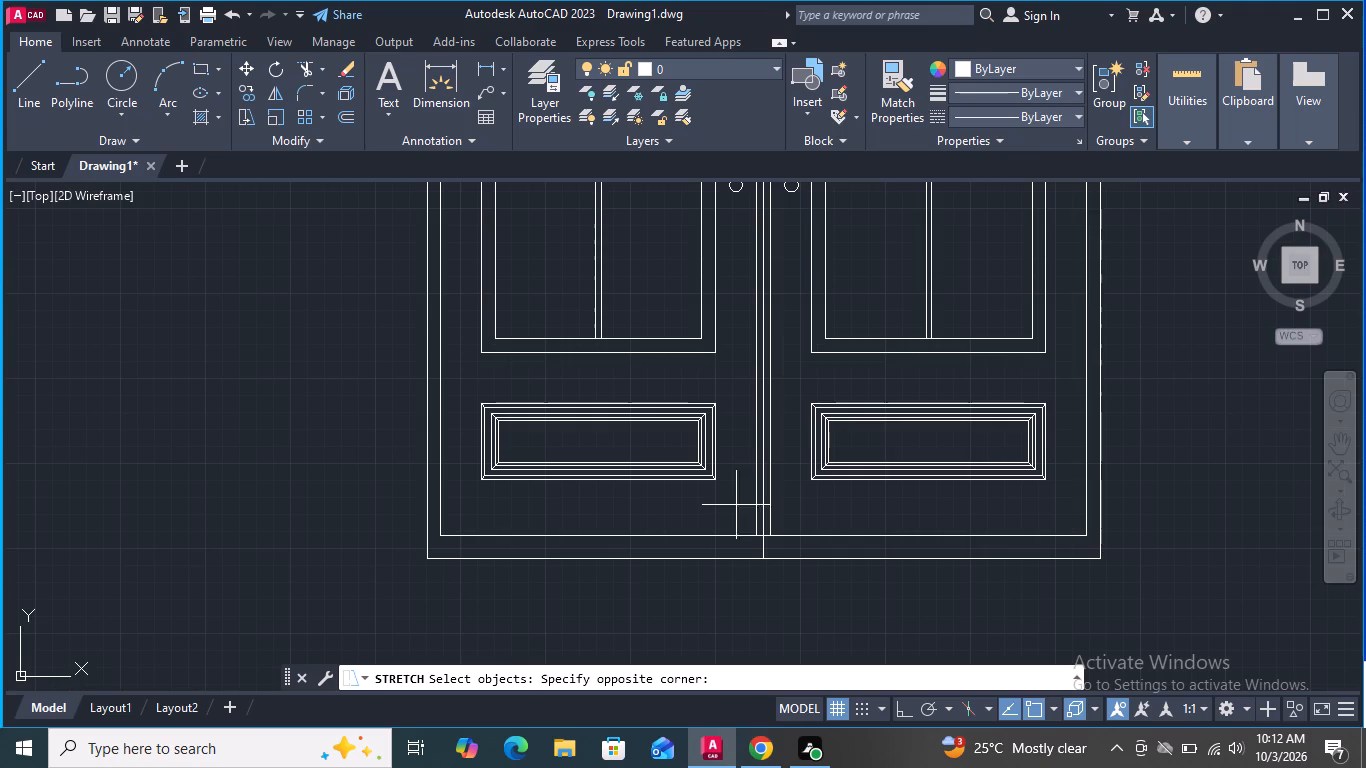
left_click(463, 446)
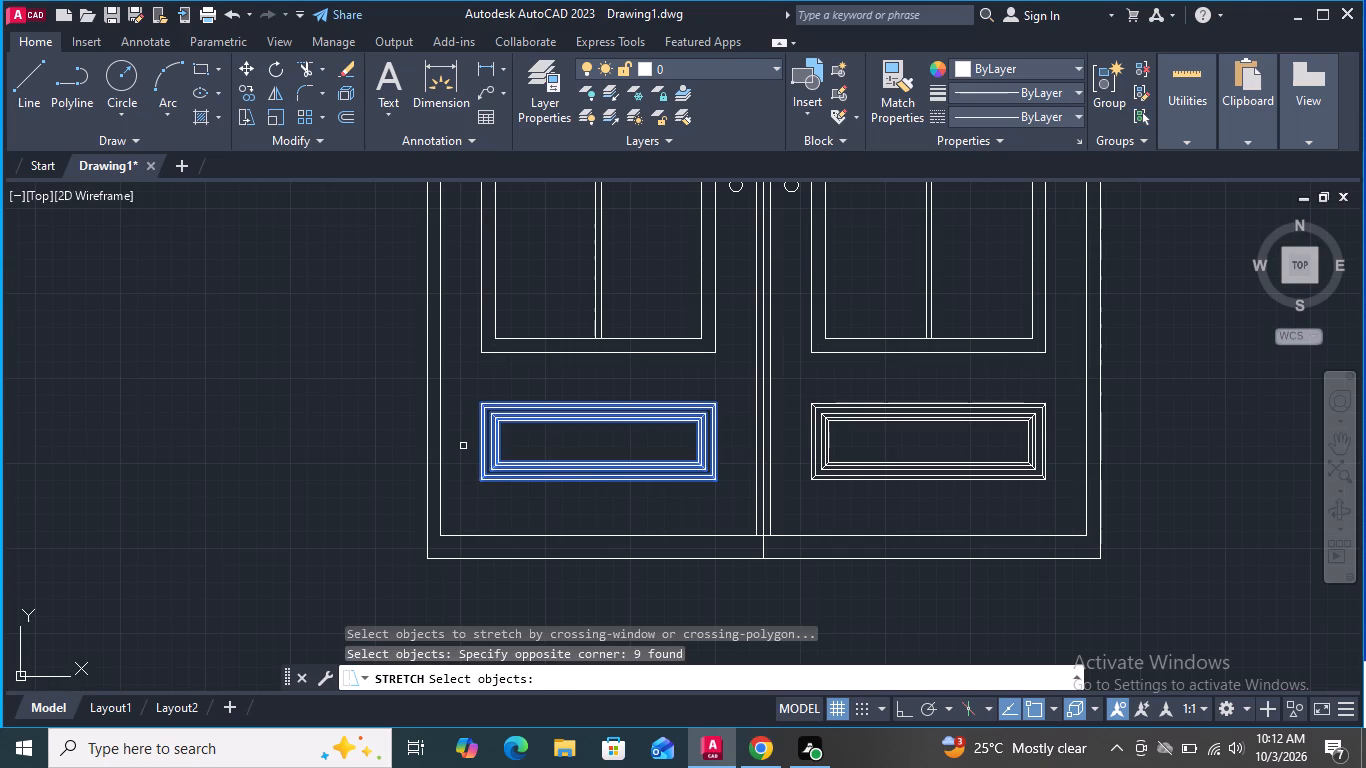
key("Return")
left_click(594, 482)
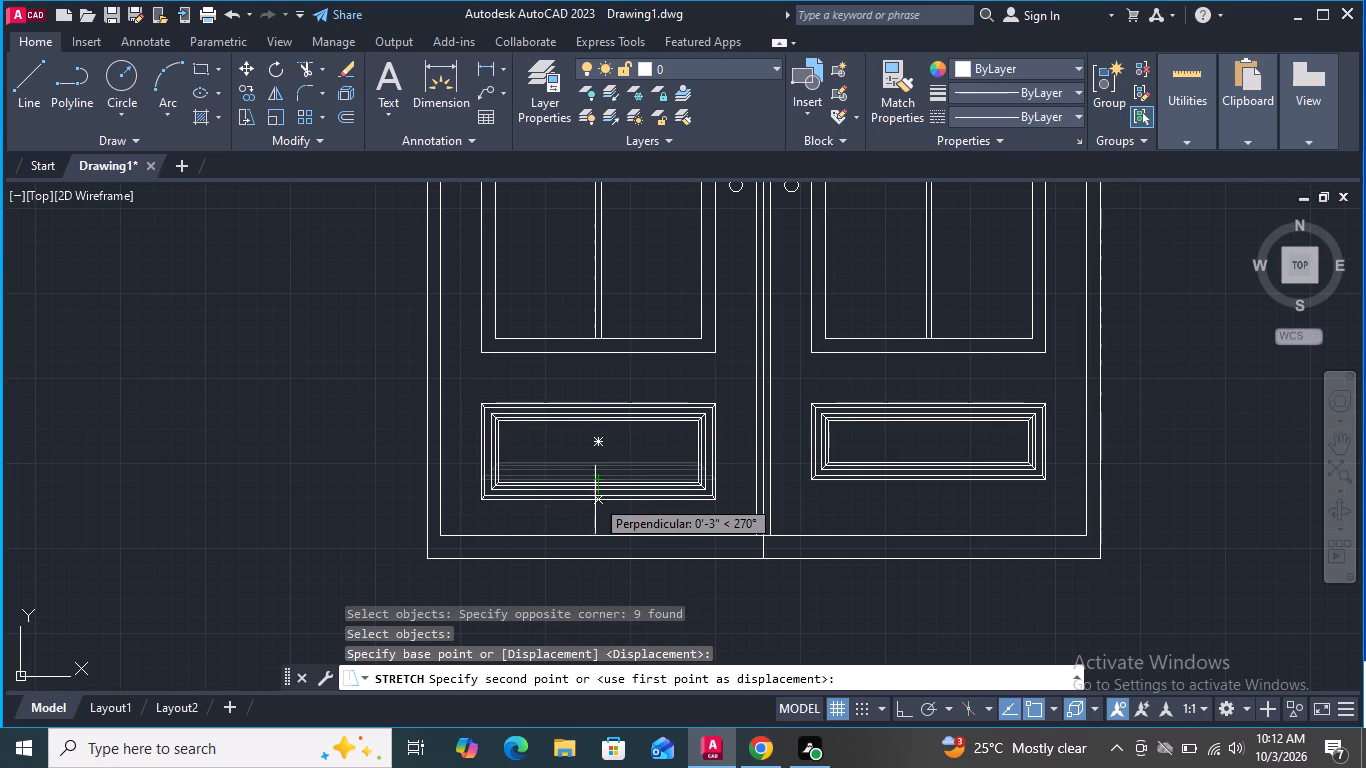
triple_click(595, 509)
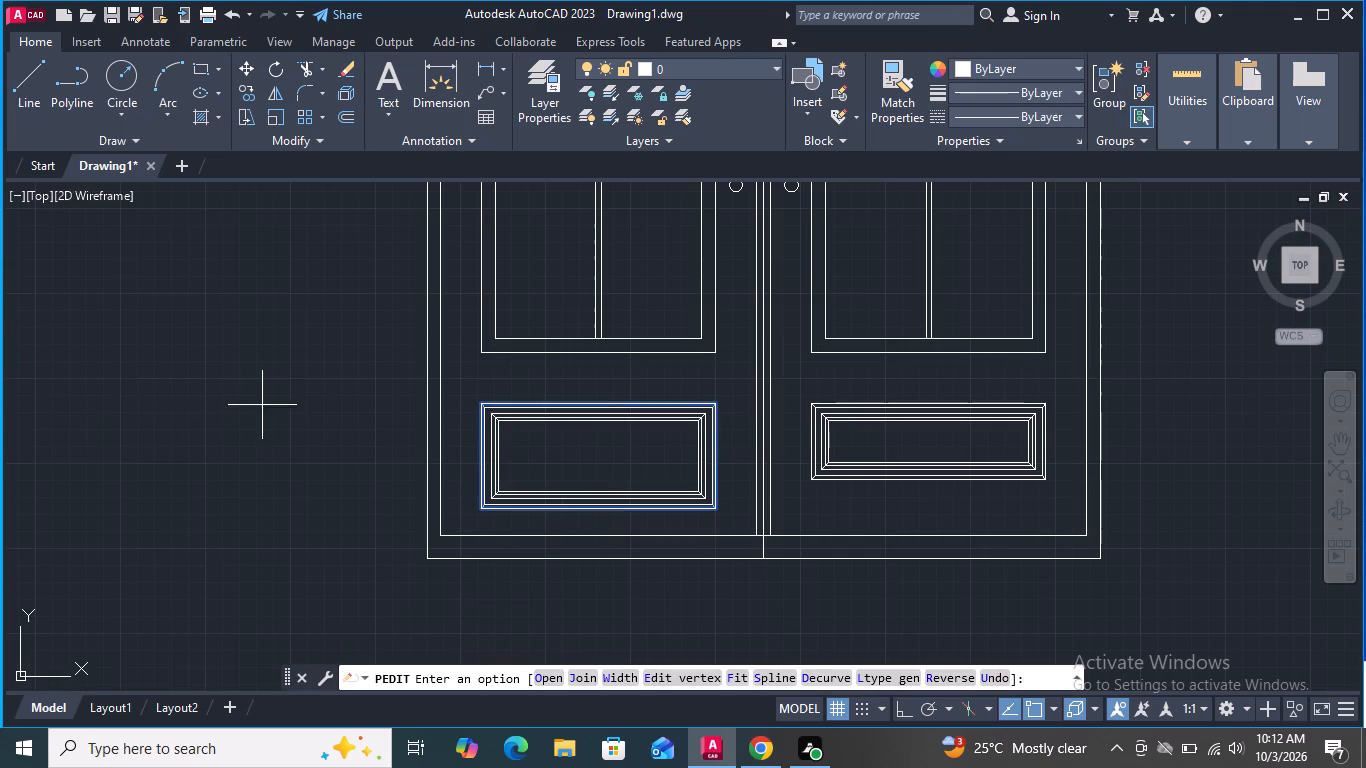
key("Escape")
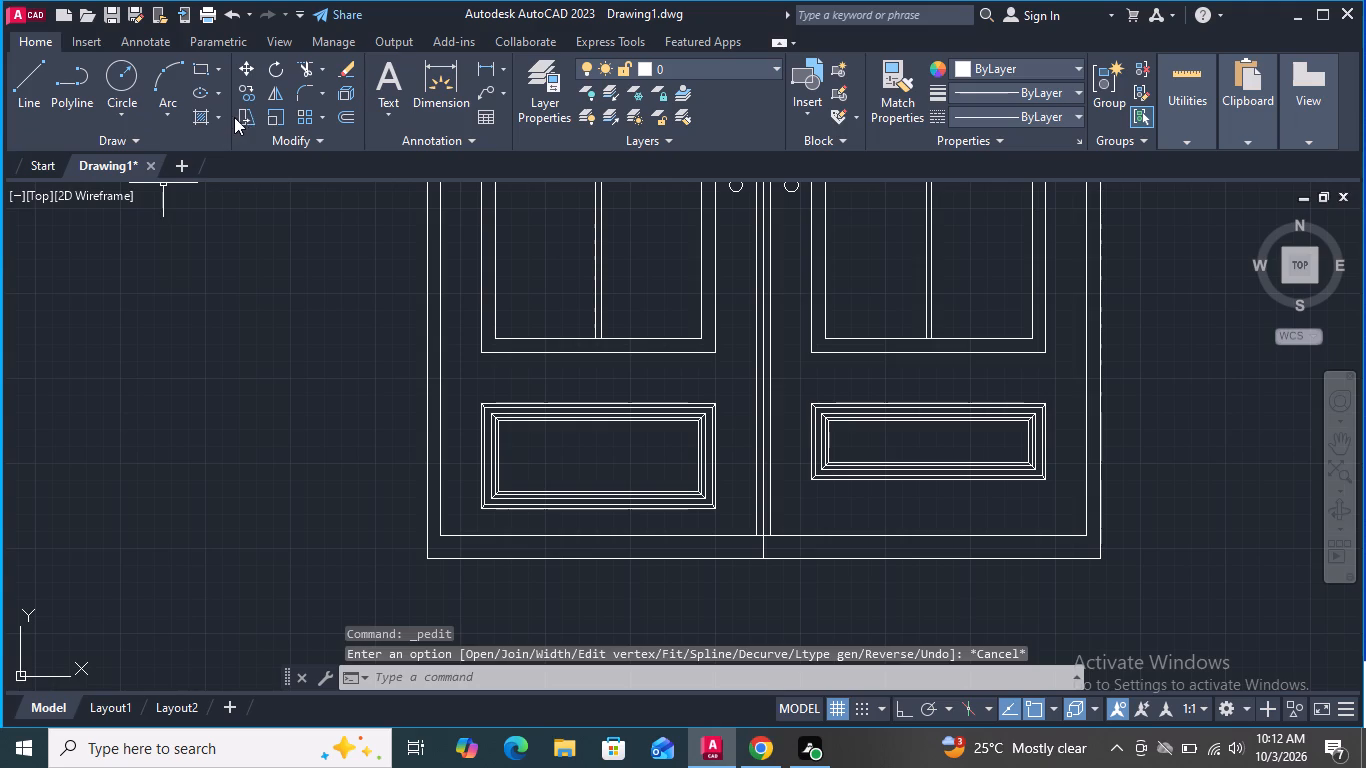
Stretch the right leaf's lower panel straight down with Ortho on, aligning its bottom edge with the left panel's bottom edge.
left_click(238, 115)
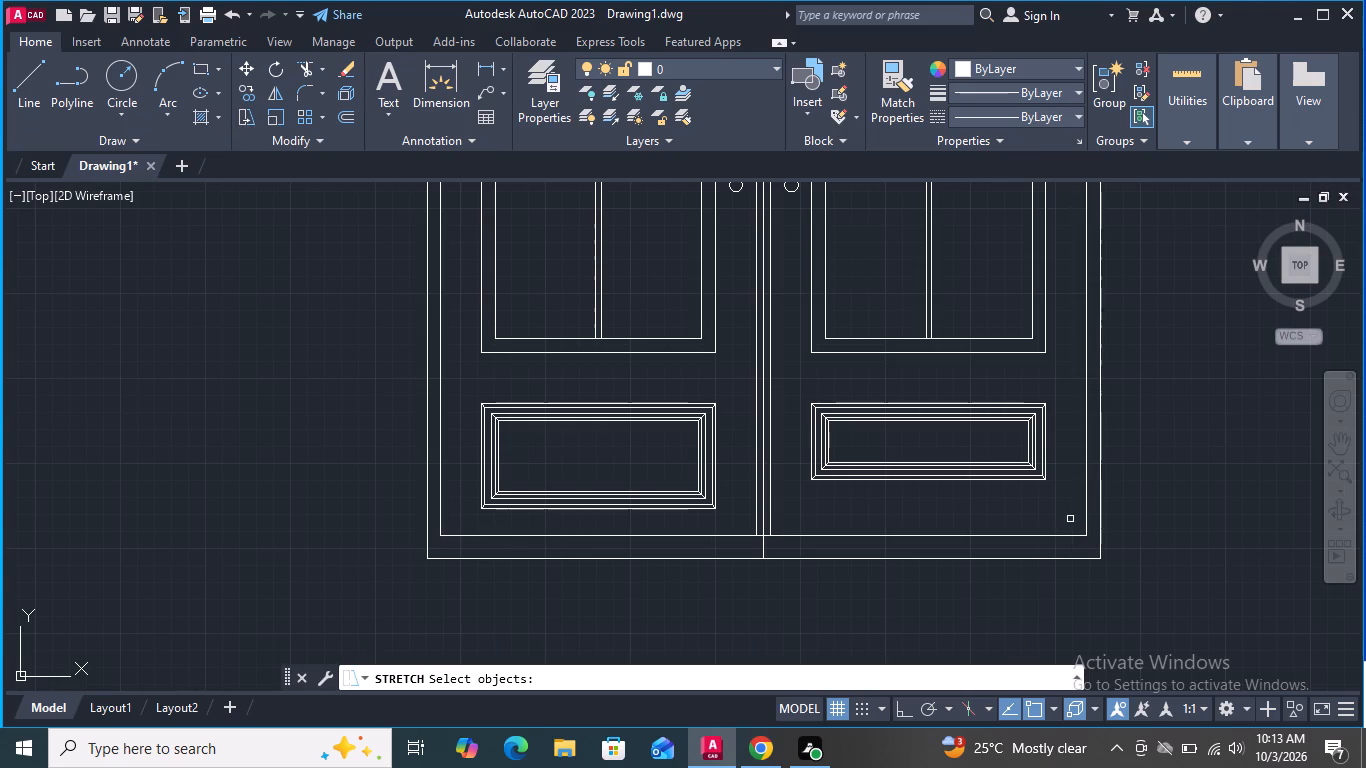
left_click(1070, 511)
left_click(798, 447)
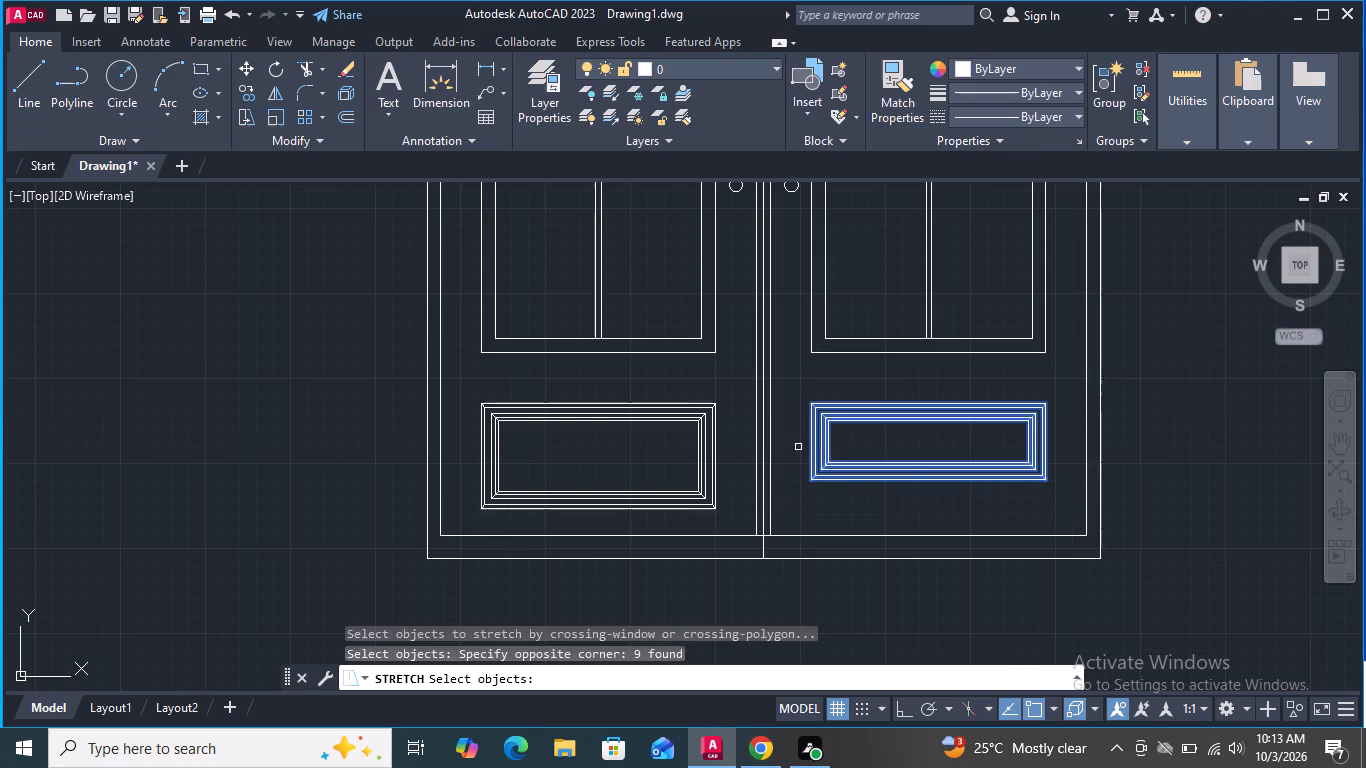
key("Return")
left_click_drag(929, 483, 929, 461)
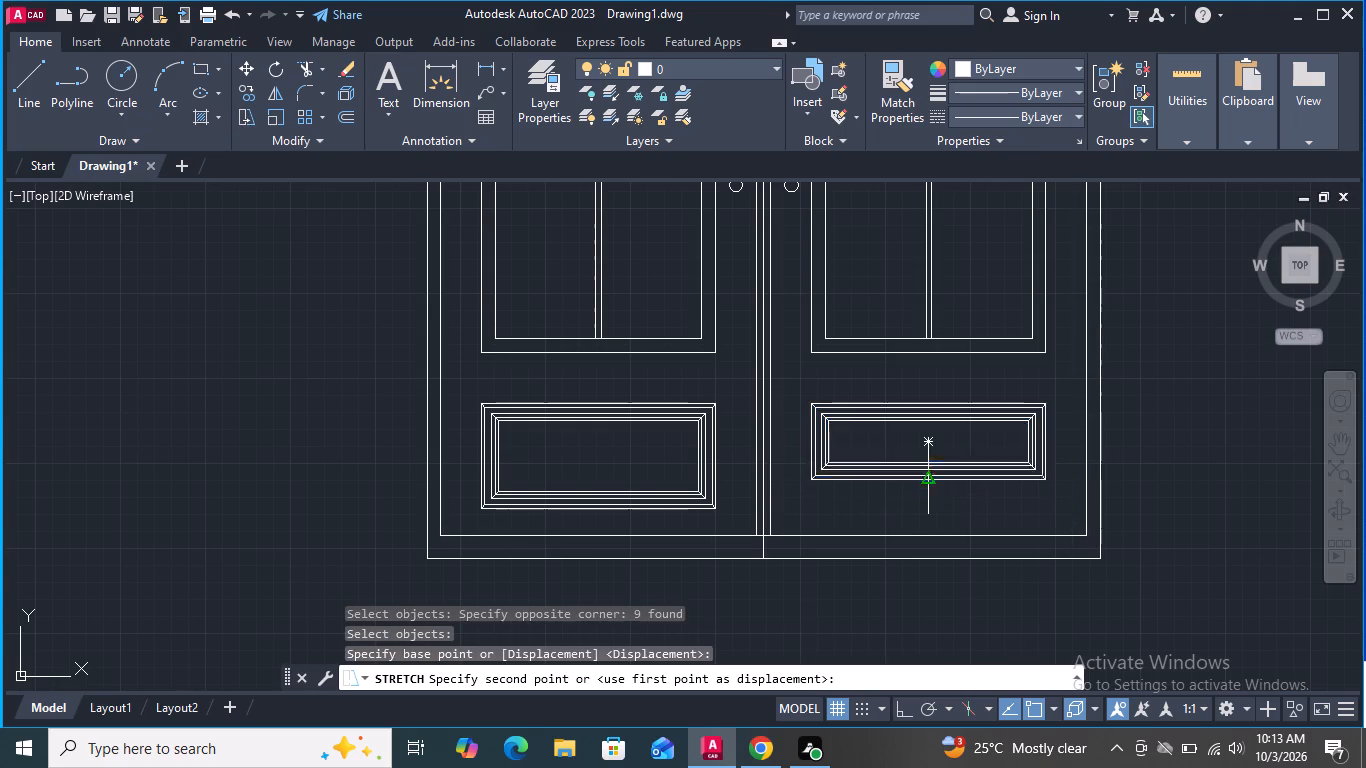
left_click_drag(929, 461, 1051, 480)
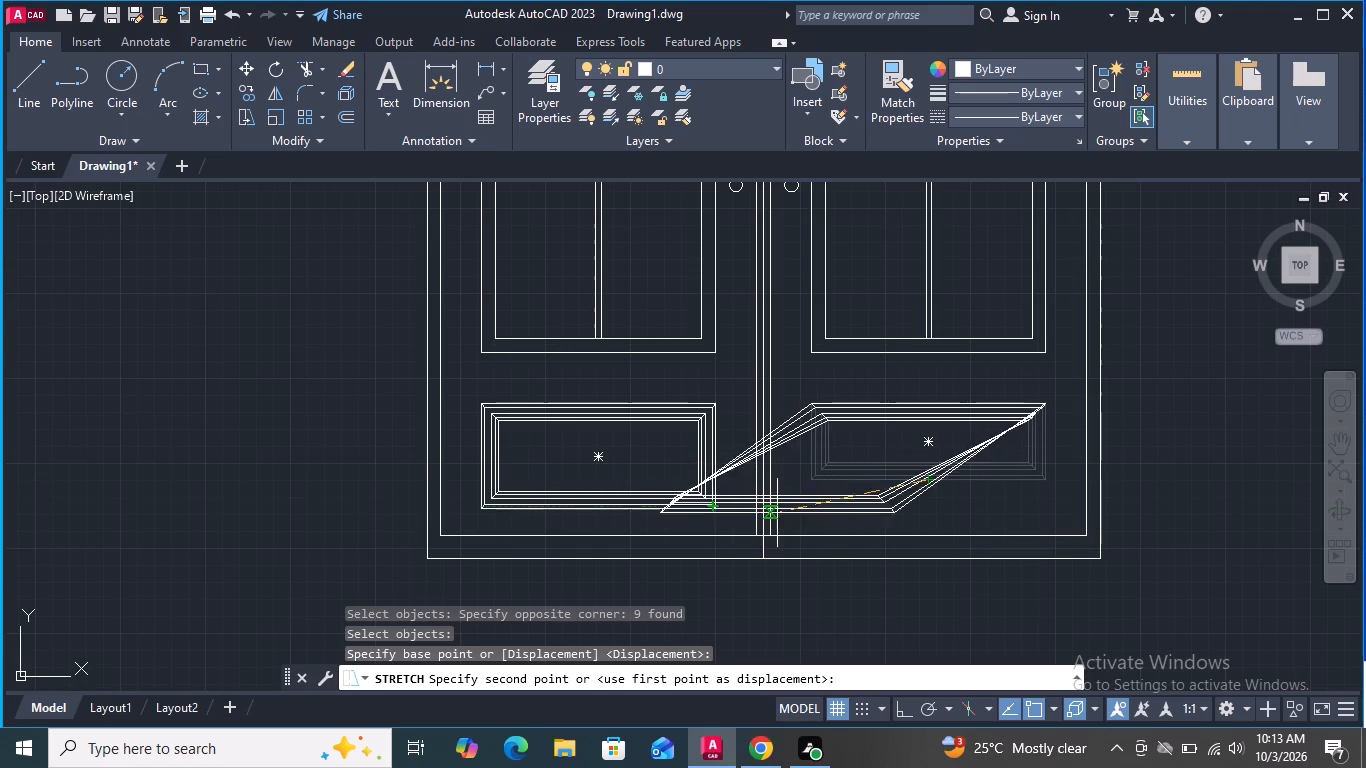
scroll(769, 531, "up", 3)
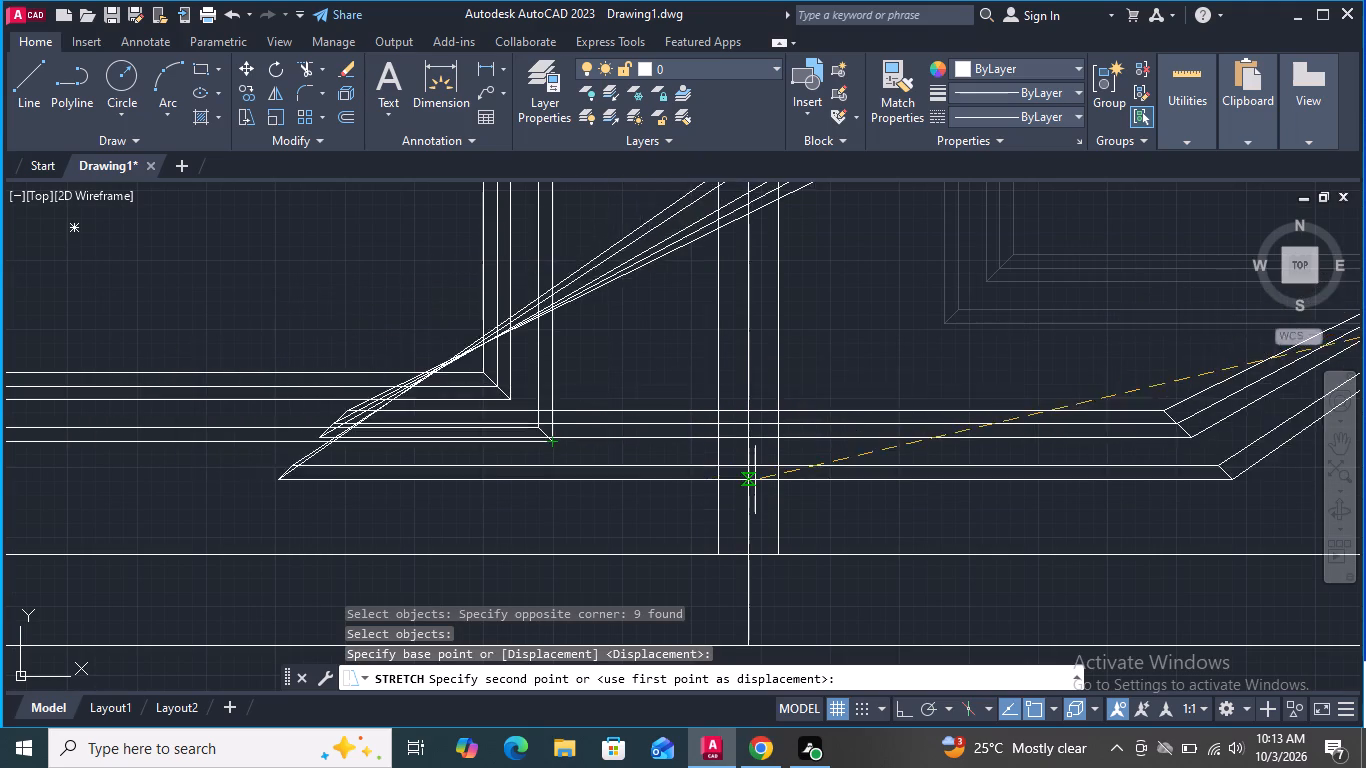
scroll(755, 480, "down", 3)
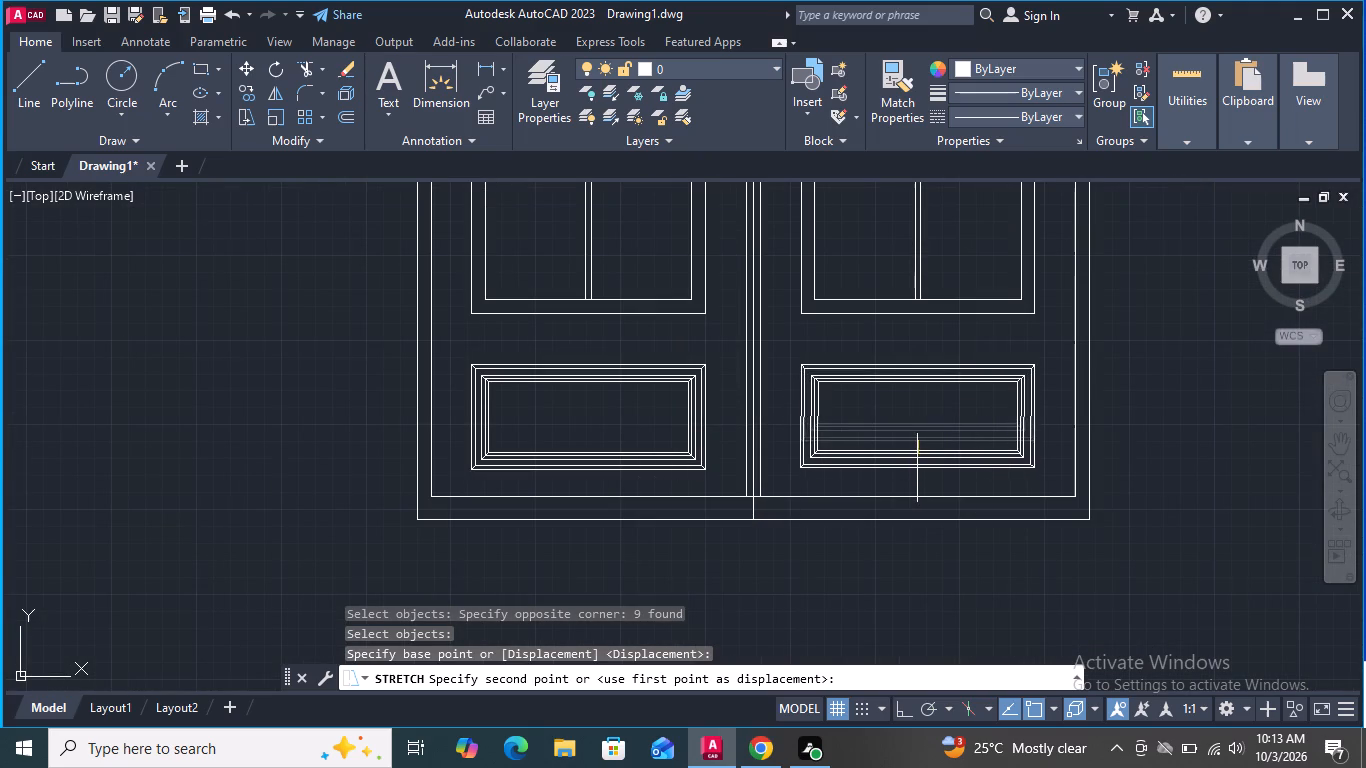
scroll(910, 478, "up", 1)
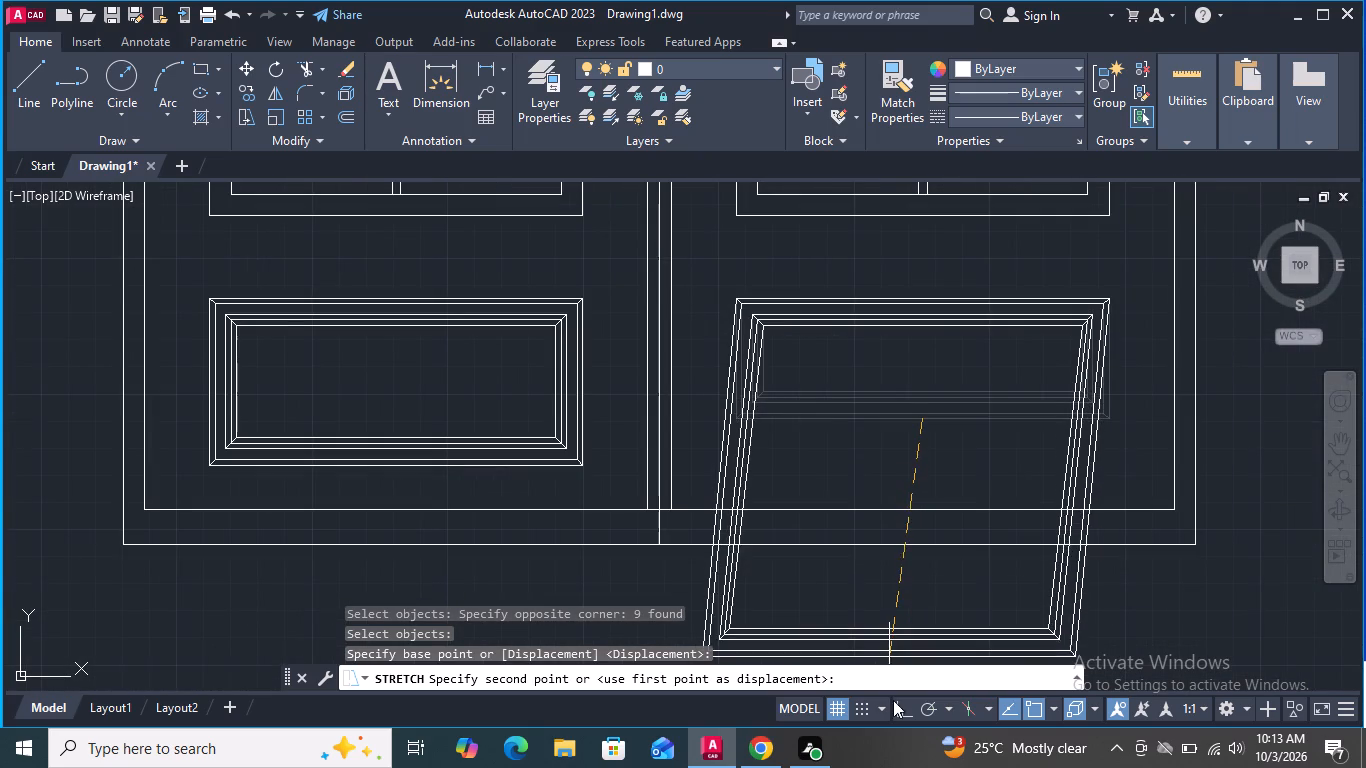
left_click(900, 701)
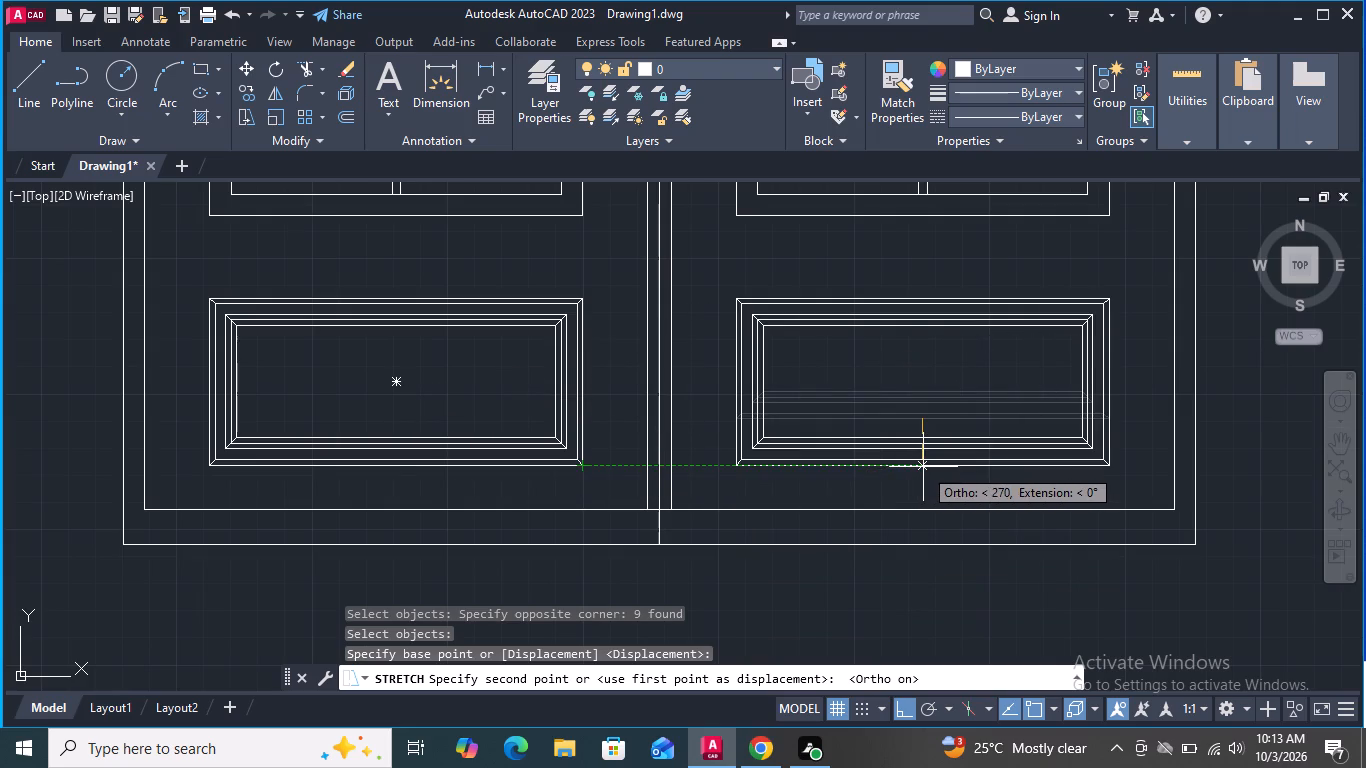
left_click(923, 466)
key("space")
scroll(817, 630, "down", 2)
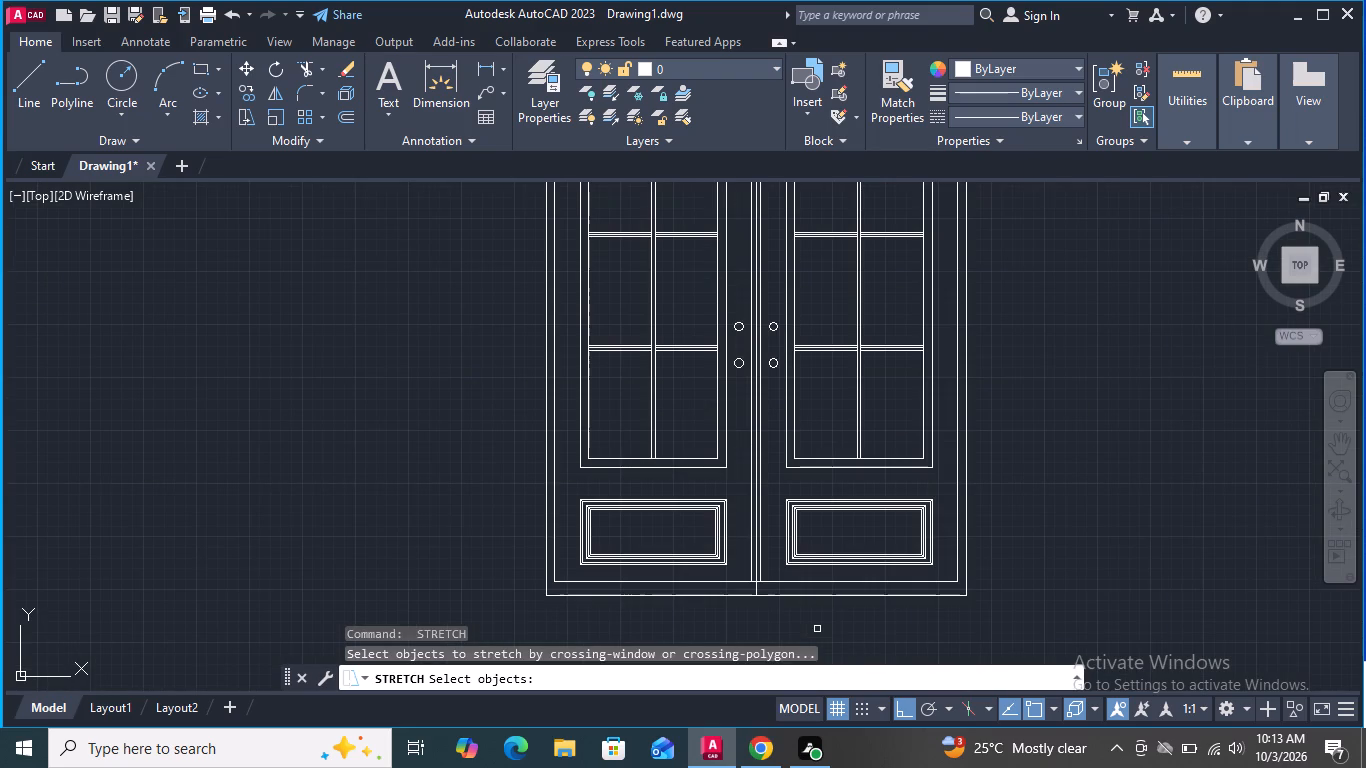
key("Escape")
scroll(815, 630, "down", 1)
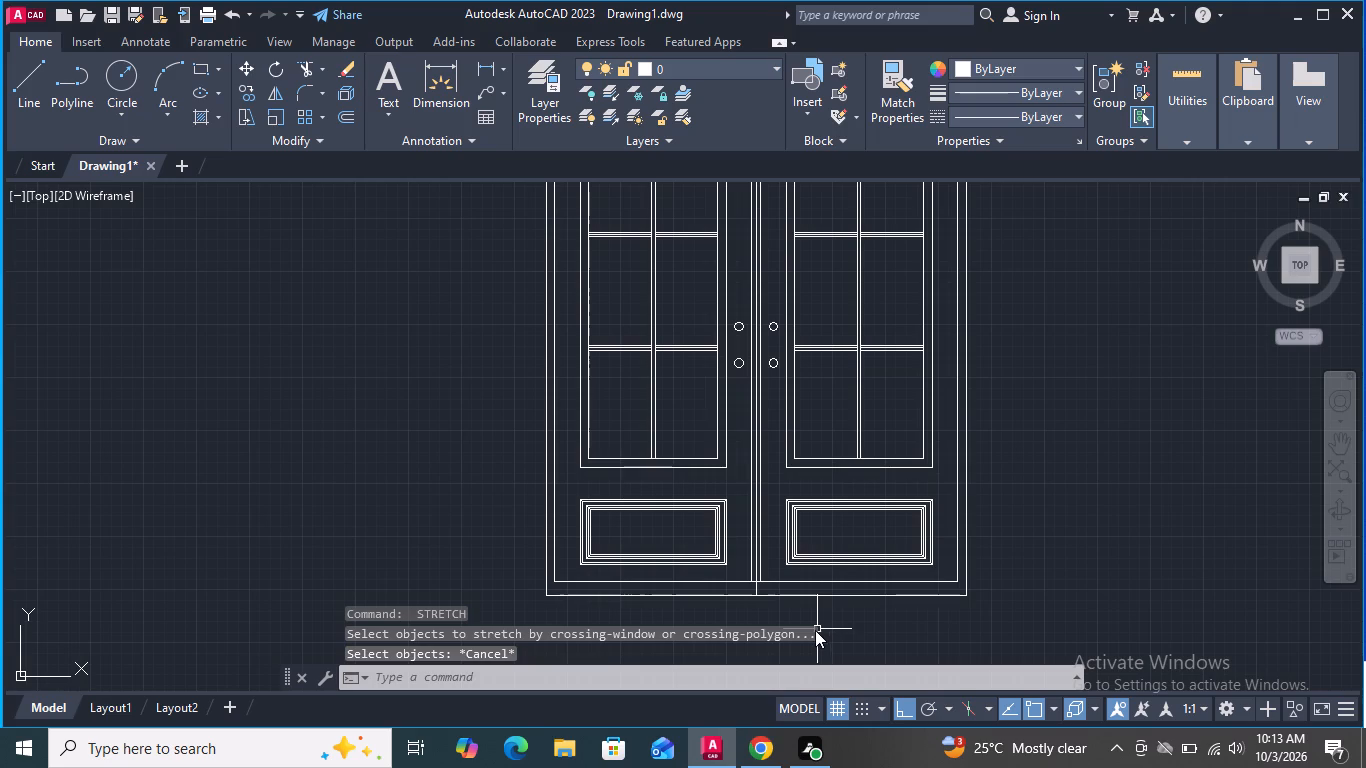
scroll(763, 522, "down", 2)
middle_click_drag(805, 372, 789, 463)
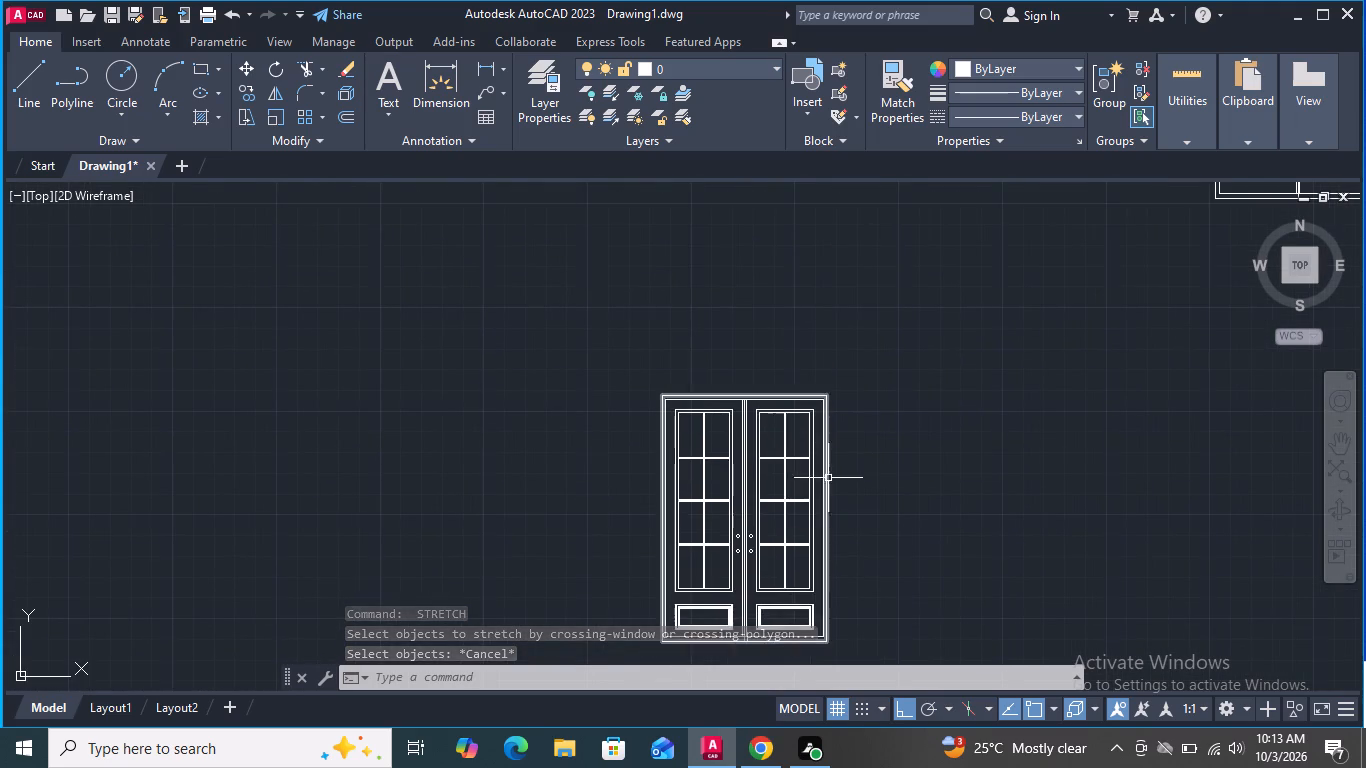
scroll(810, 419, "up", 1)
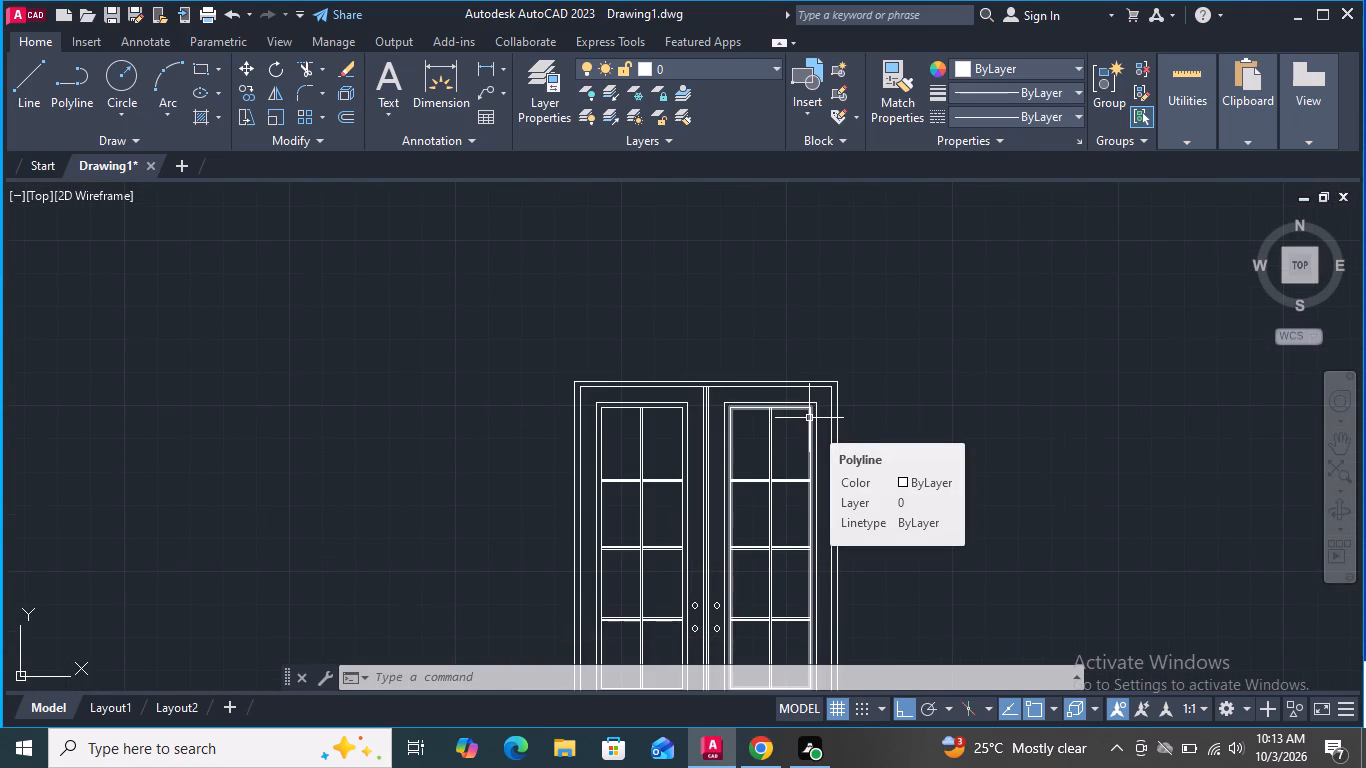
Delete the lowest row of horizontal glazing bars, beside the door knobs, from both leaves of the copied door.
scroll(850, 376, "down", 1)
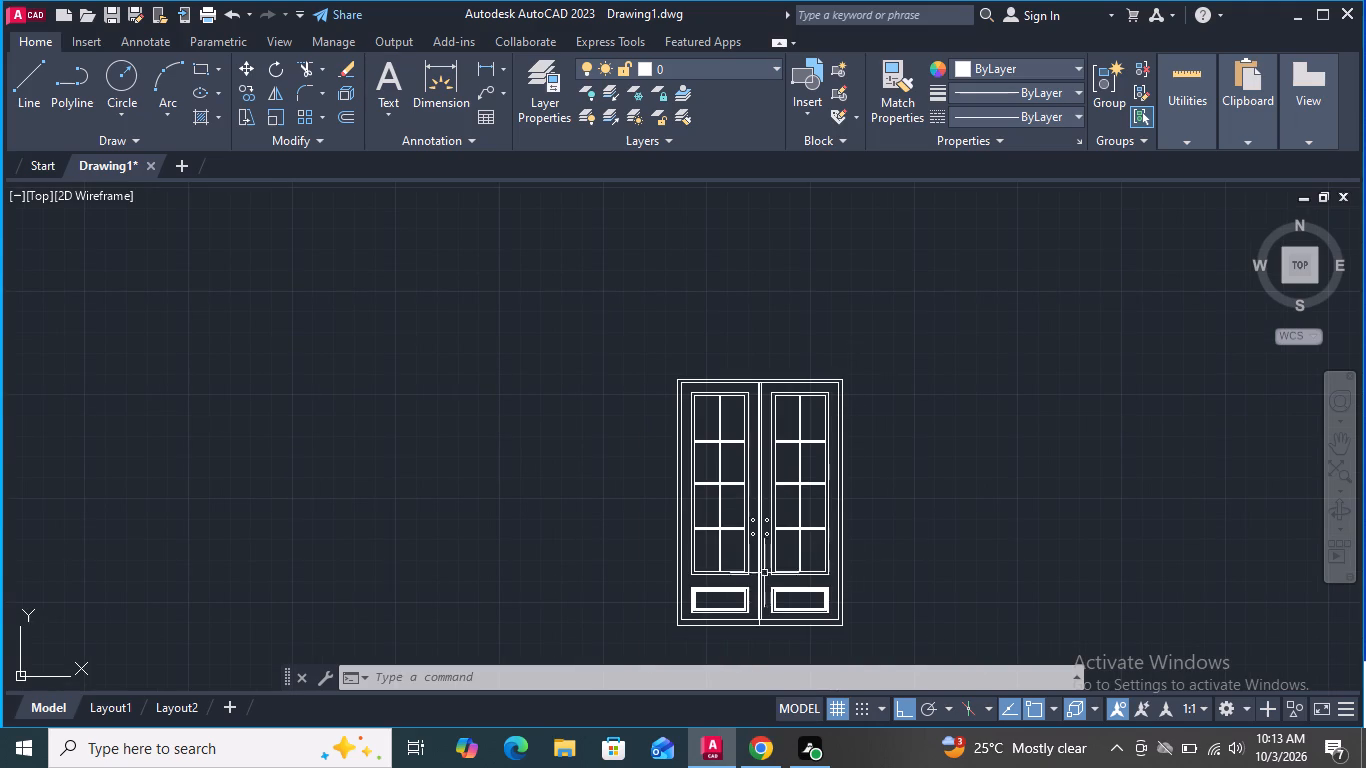
scroll(736, 525, "up", 2)
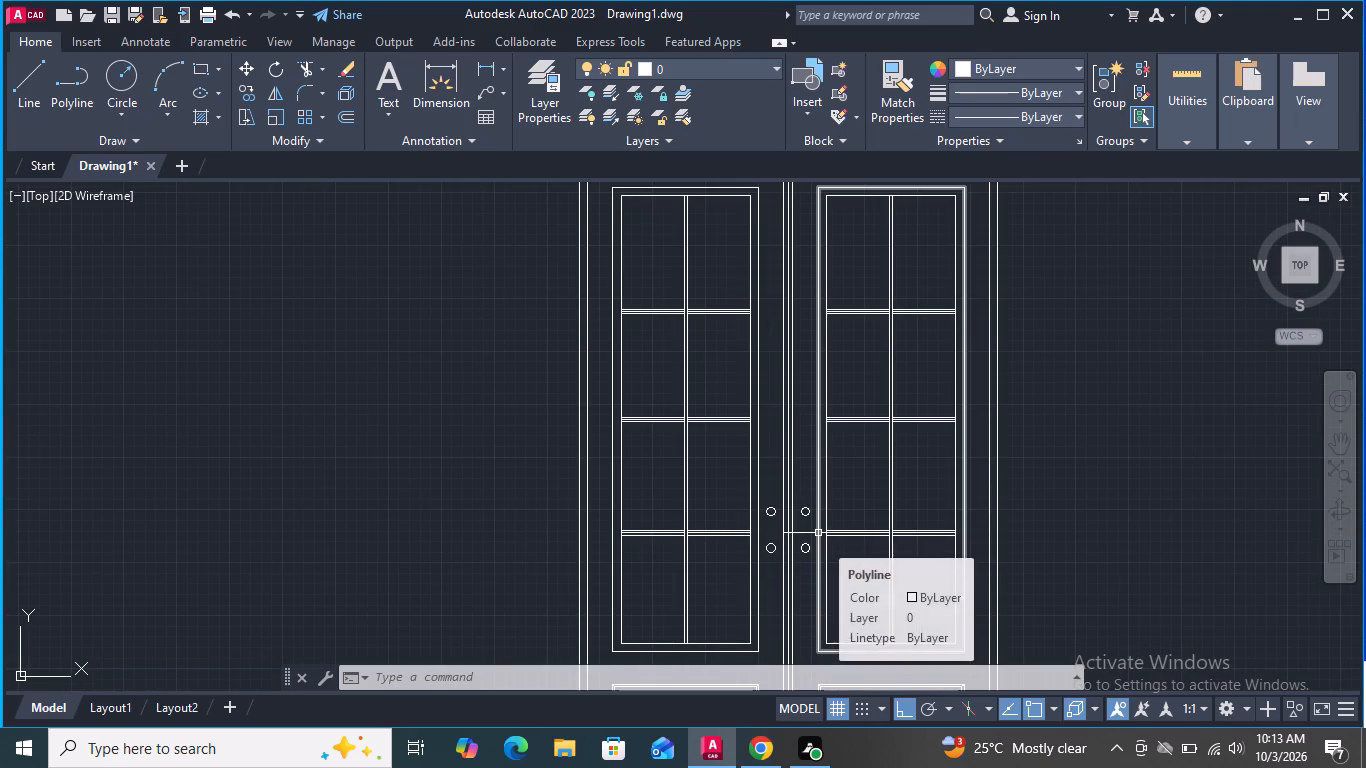
scroll(900, 545, "up", 2)
left_click_drag(957, 544, 943, 499)
left_click(919, 458)
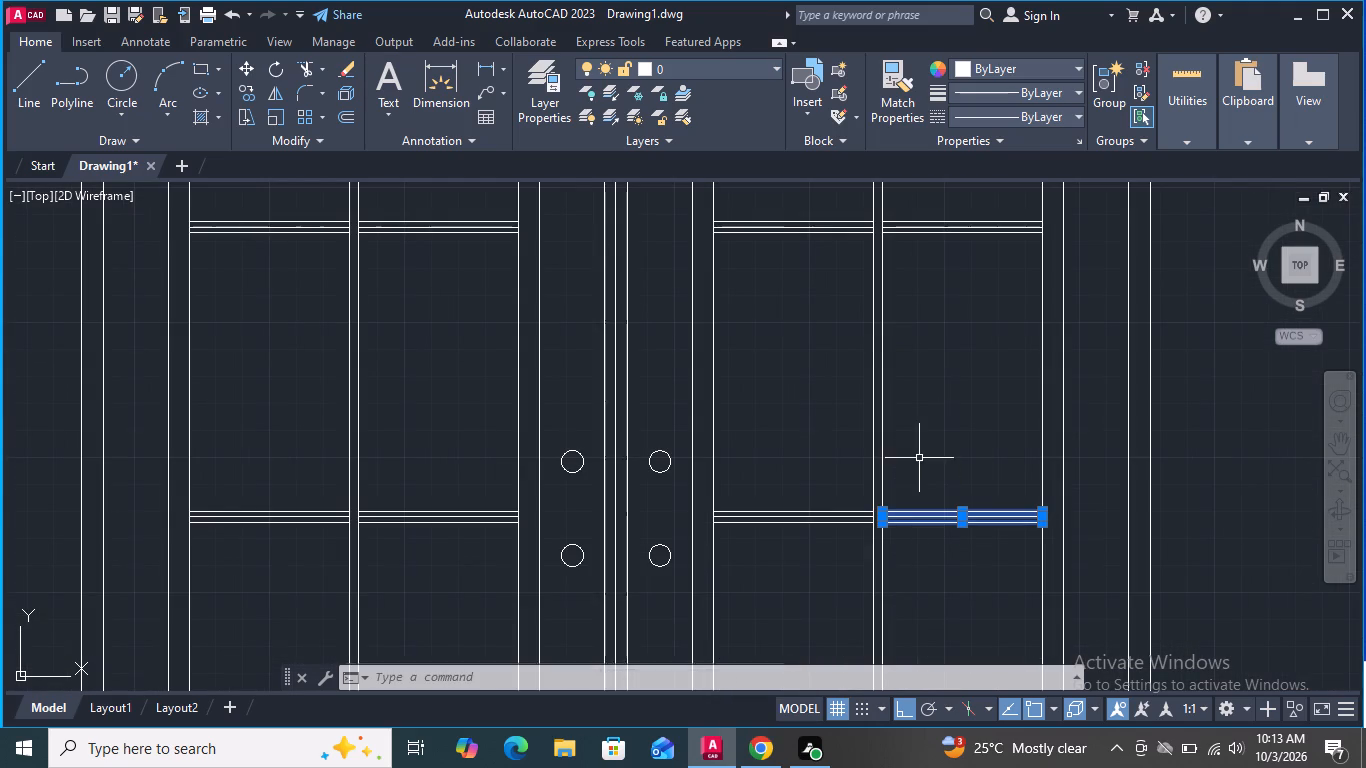
left_click_drag(810, 572, 806, 548)
left_click(781, 479)
left_click_drag(460, 569, 460, 568)
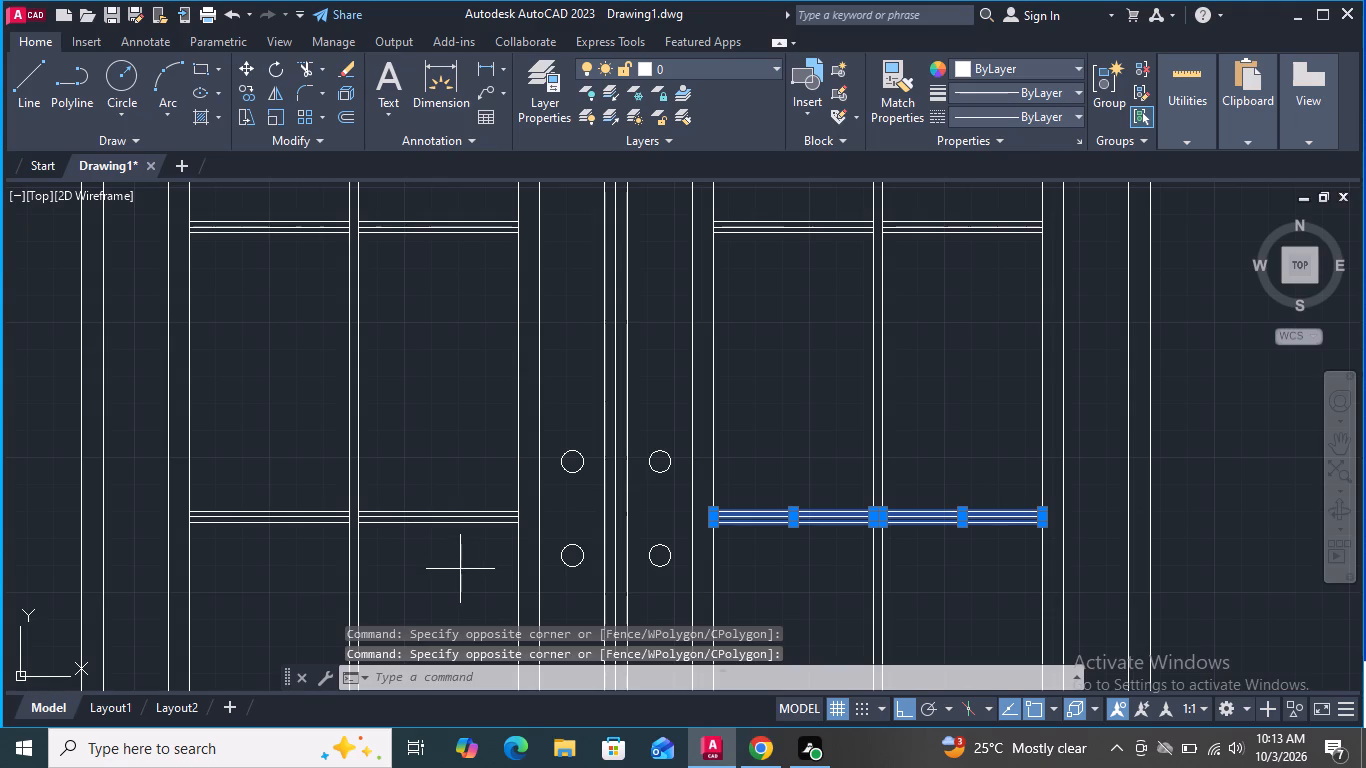
left_click_drag(460, 568, 460, 543)
left_click(422, 472)
left_click_drag(293, 551, 293, 531)
left_click(280, 485)
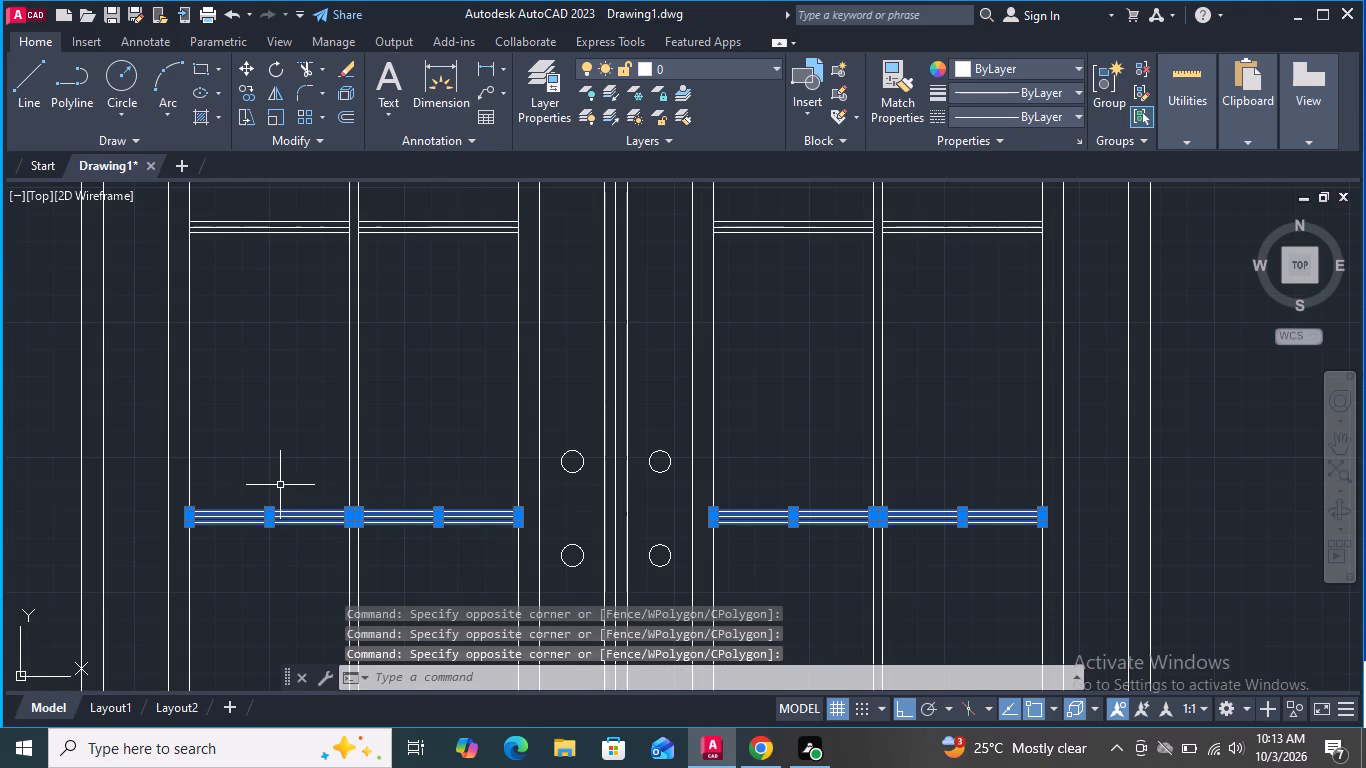
key("Delete")
Delete the uppermost row of horizontal glazing bars from both leaves, leaving only the middle row.
scroll(544, 542, "down", 2)
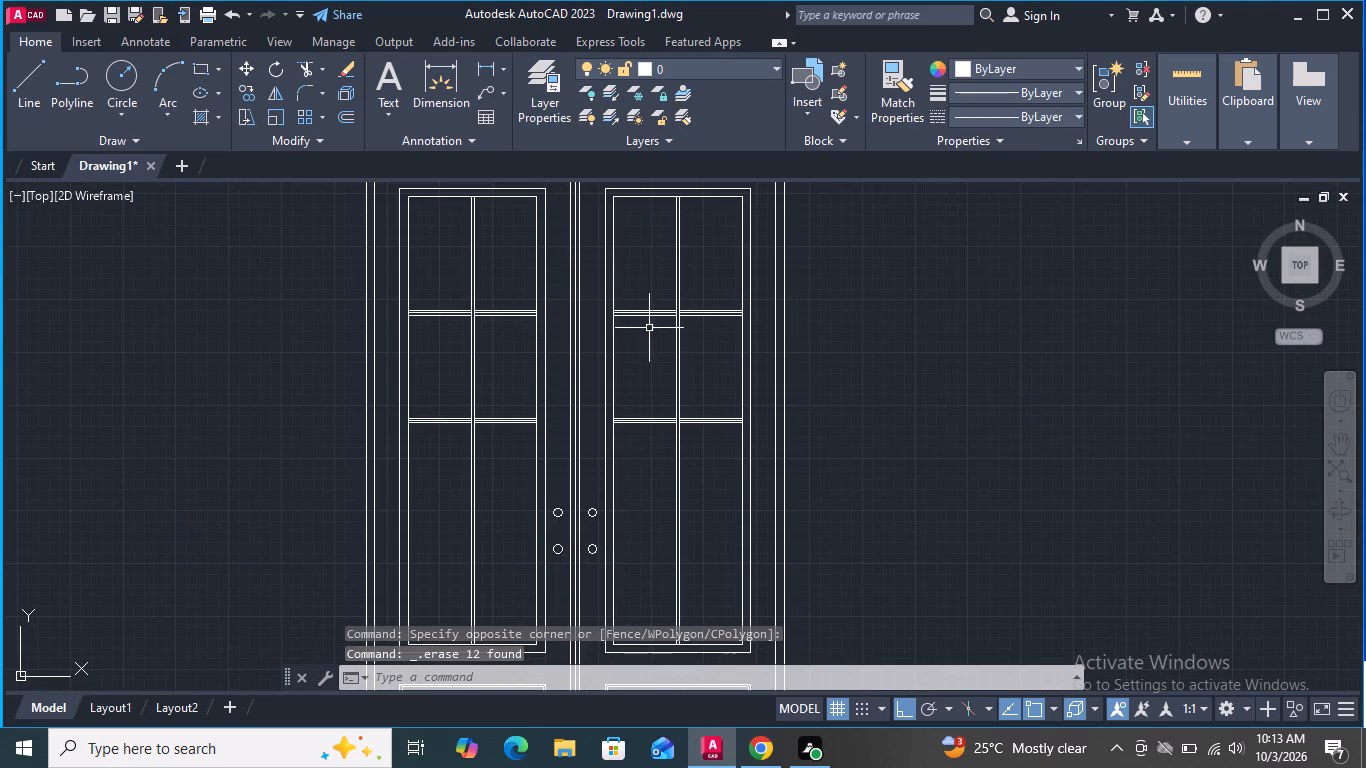
scroll(659, 299, "up", 3)
left_click_drag(854, 386, 854, 377)
left_click(831, 318)
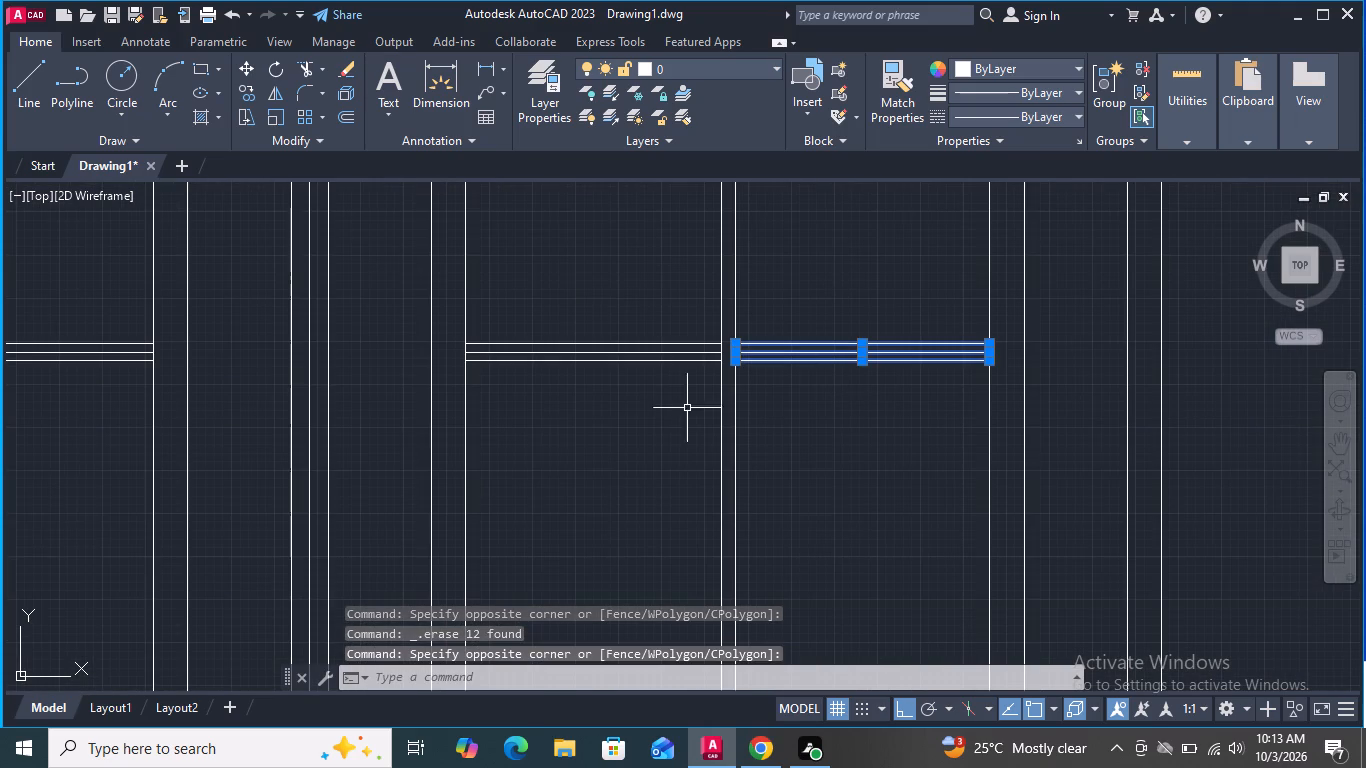
left_click_drag(676, 413, 665, 366)
left_click(635, 312)
scroll(635, 312, "down", 3)
scroll(404, 343, "up", 2)
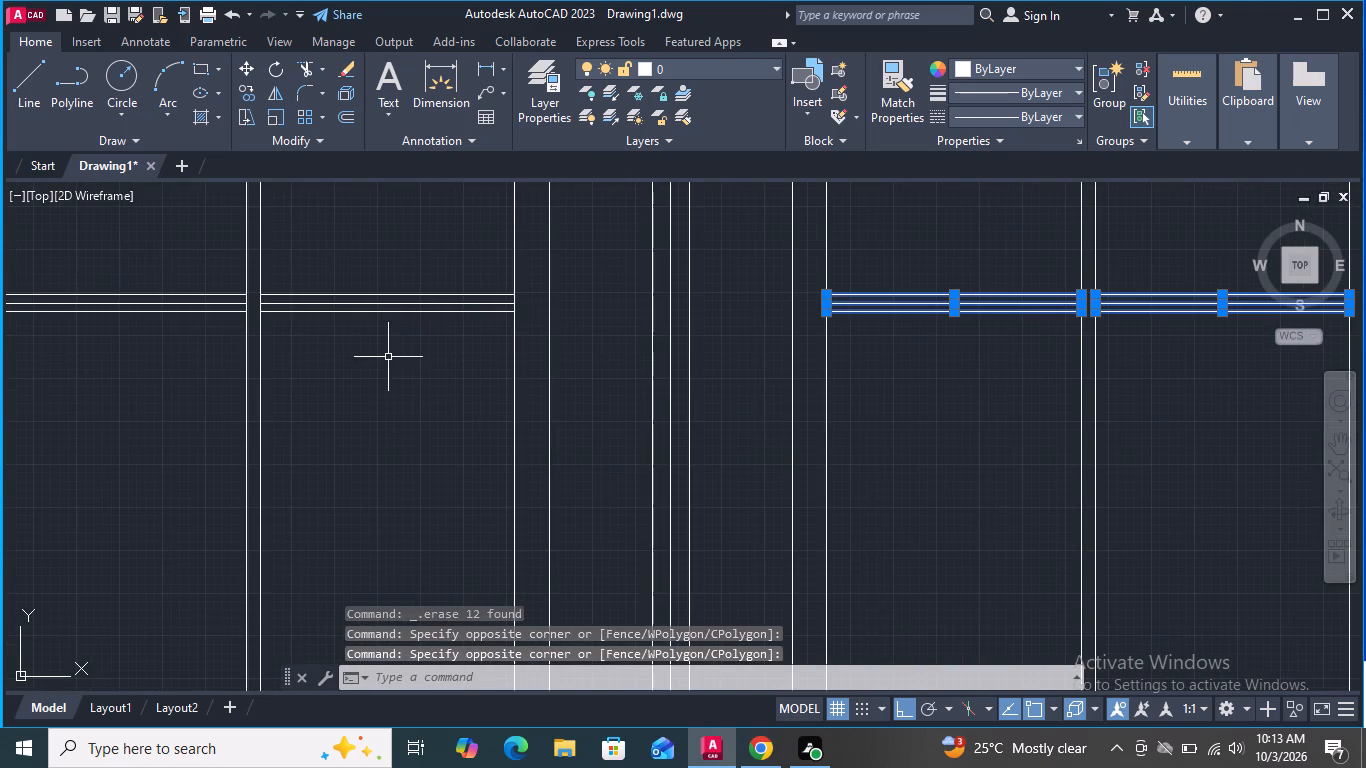
left_click_drag(388, 357, 388, 344)
left_click(354, 256)
scroll(808, 437, "down", 3)
scroll(616, 420, "up", 3)
left_click_drag(674, 413, 678, 384)
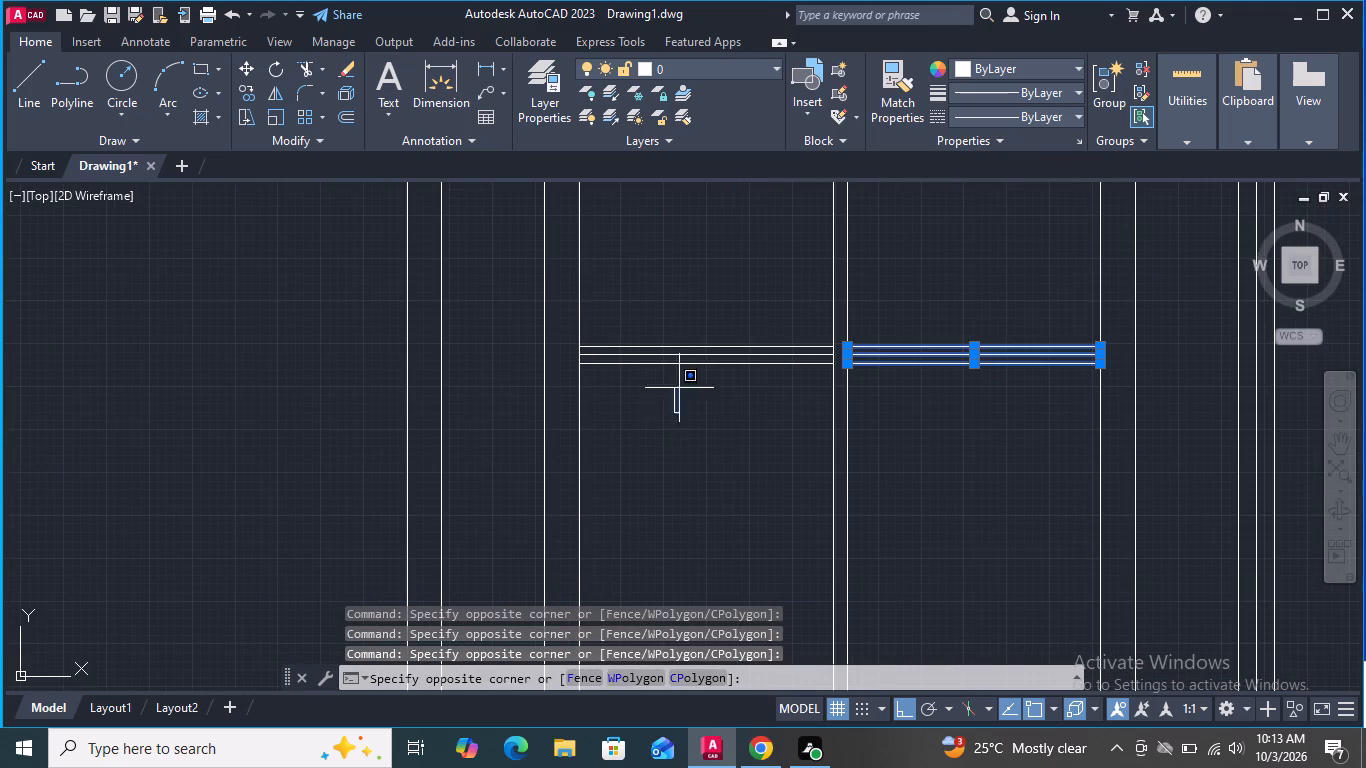
left_click(637, 310)
key("Delete")
Move the remaining horizontal glazing bars of both leaves straight down by about 6 inches with Ortho on.
scroll(651, 339, "down", 4)
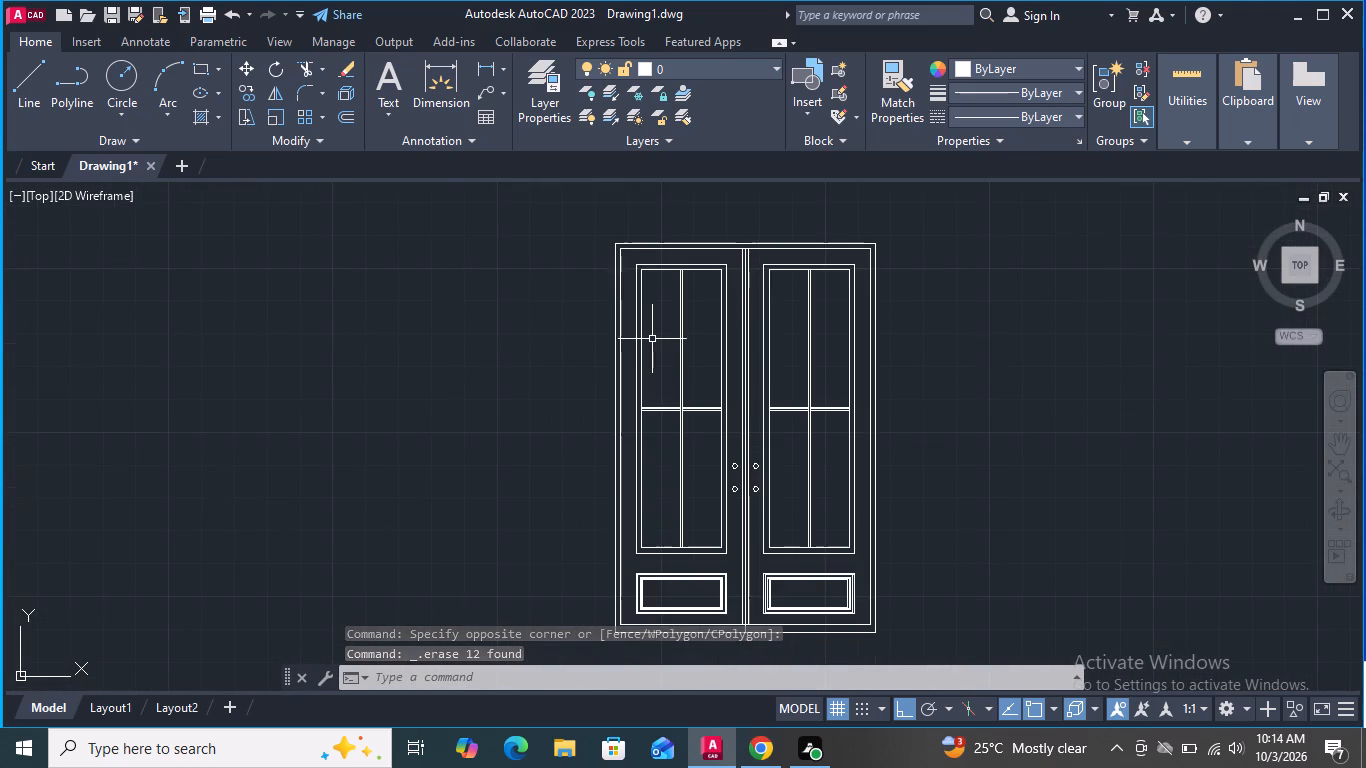
scroll(665, 401, "up", 2)
left_click_drag(662, 462, 665, 446)
left_click(643, 376)
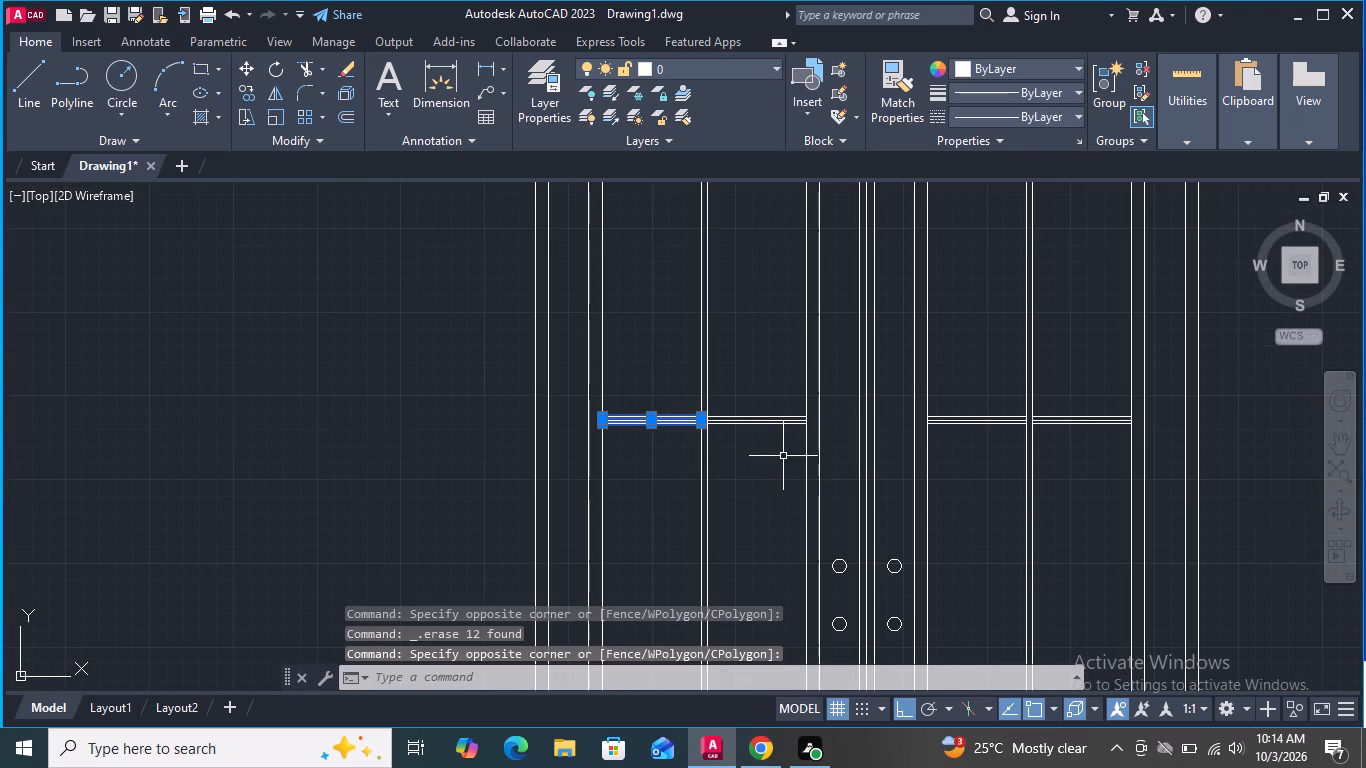
left_click_drag(784, 456, 784, 445)
left_click(759, 383)
left_click_drag(976, 452, 977, 438)
left_click(948, 384)
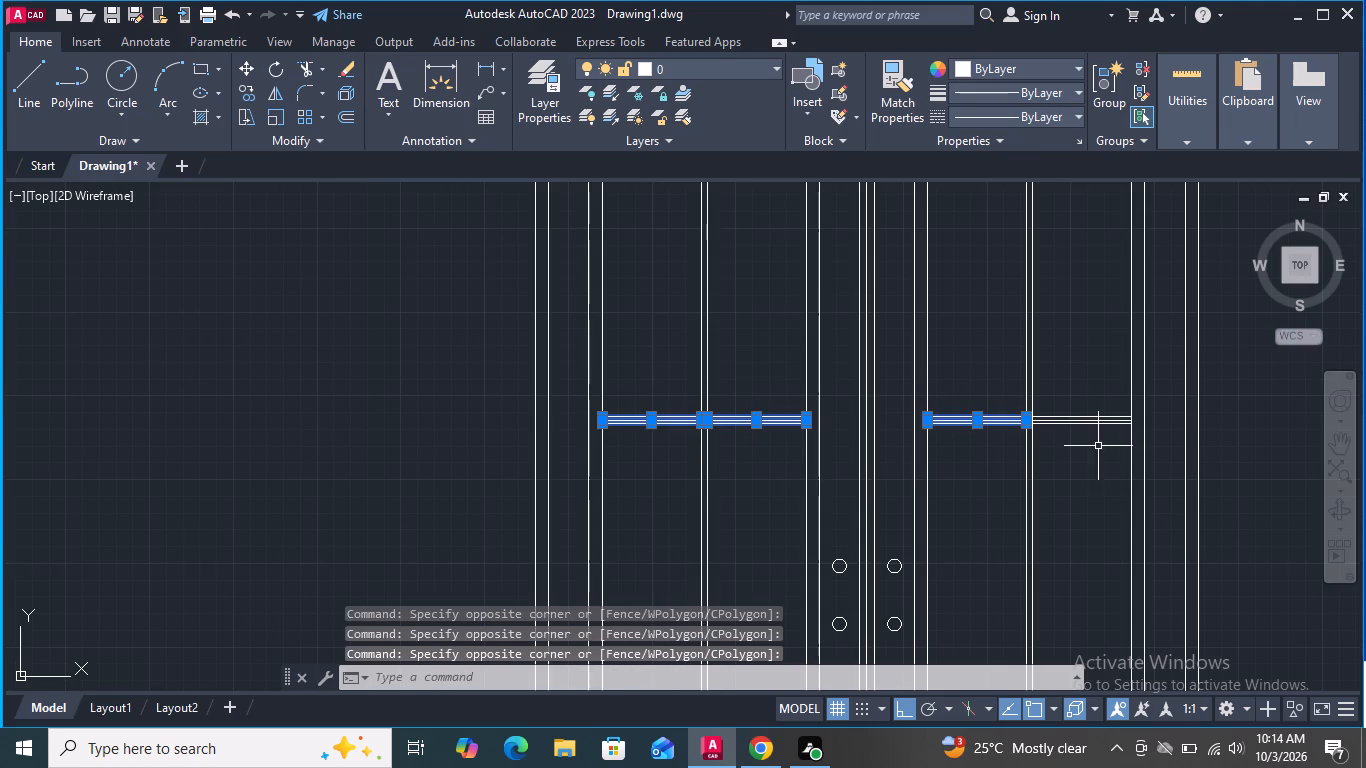
left_click_drag(1099, 446, 1096, 422)
left_click(1074, 383)
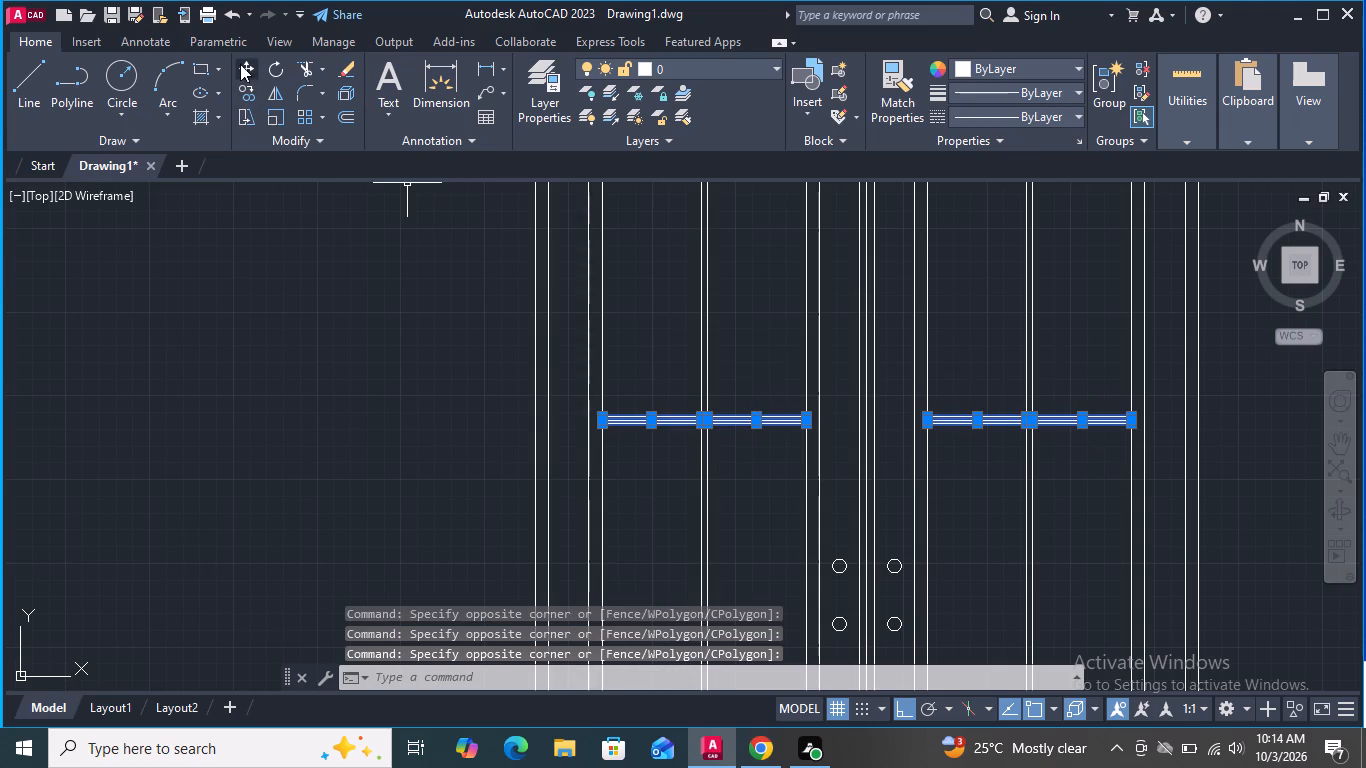
left_click(240, 62)
scroll(1127, 427, "up", 3)
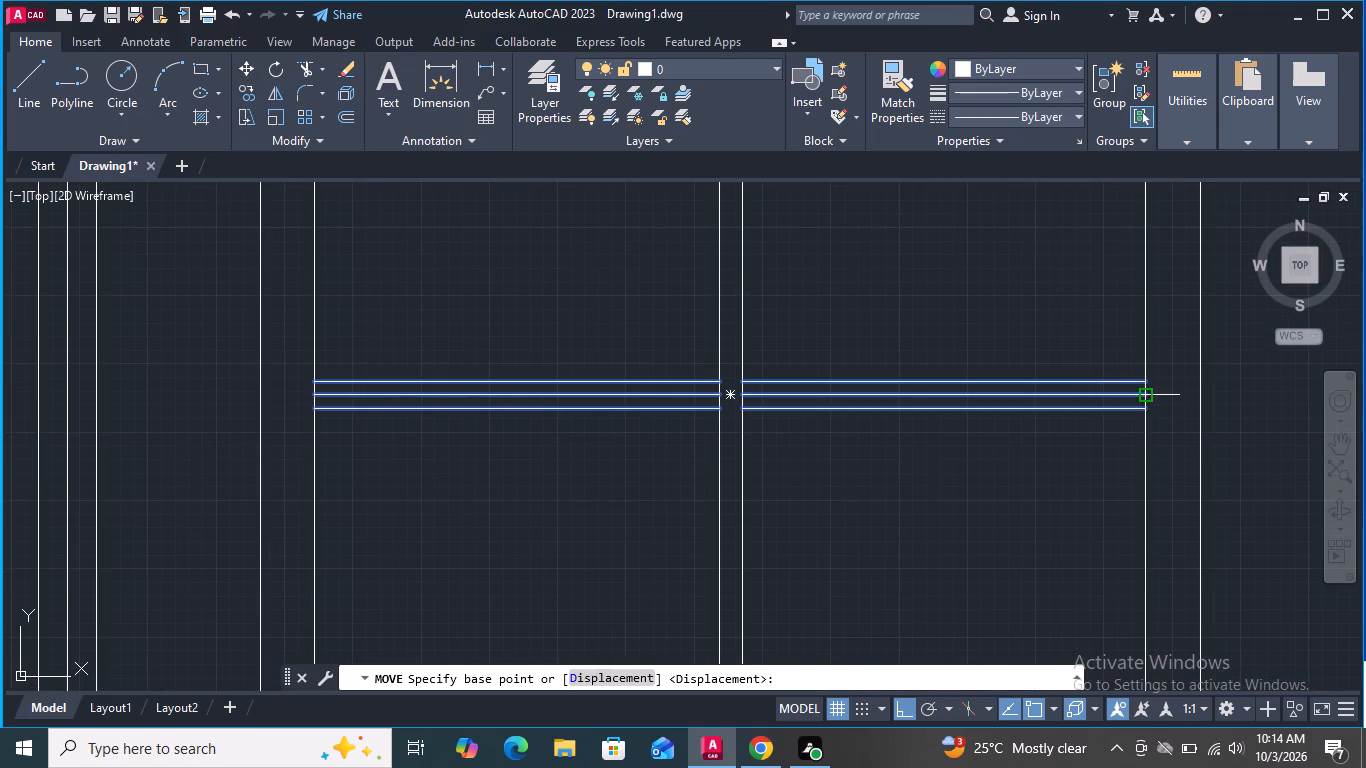
left_click(1148, 395)
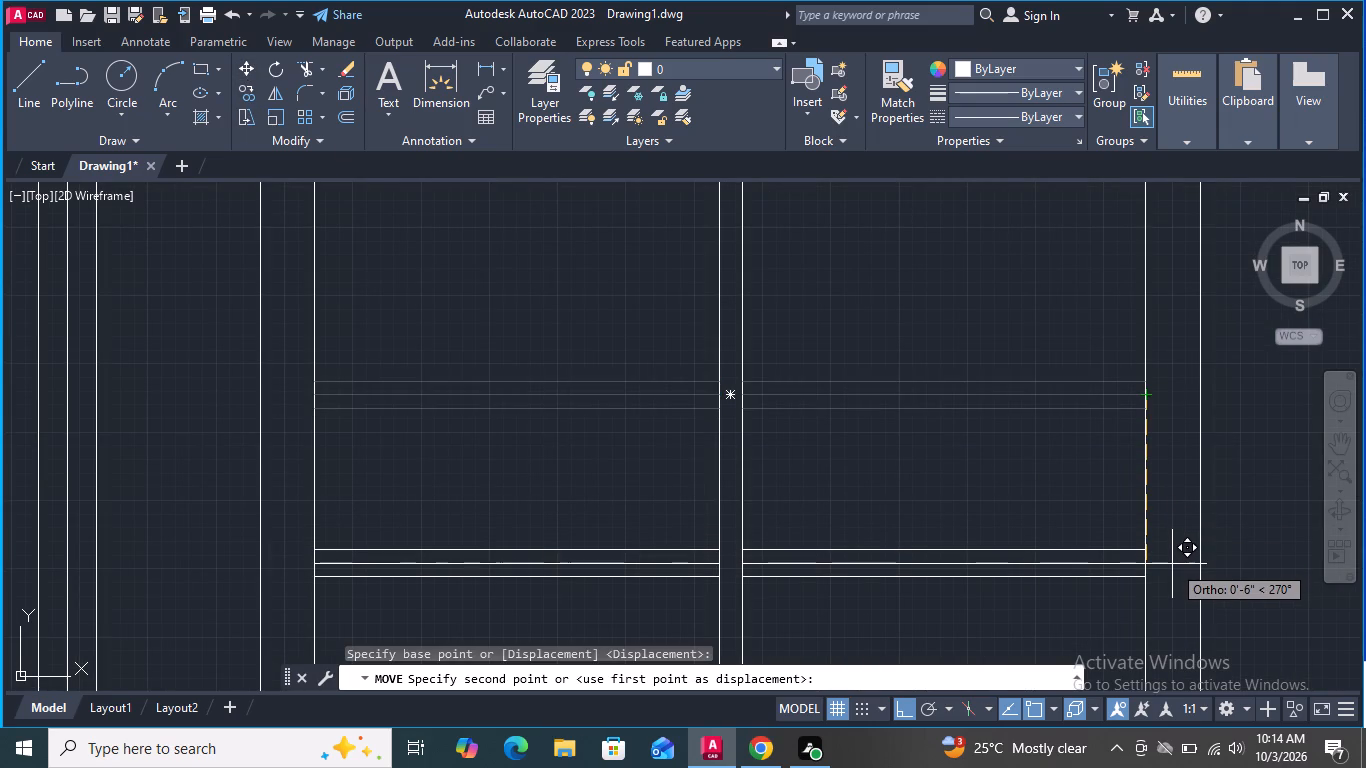
left_click(1172, 573)
Move the whole modified double door straight down to widen the gap below the upper row of doors.
scroll(1095, 455, "down", 6)
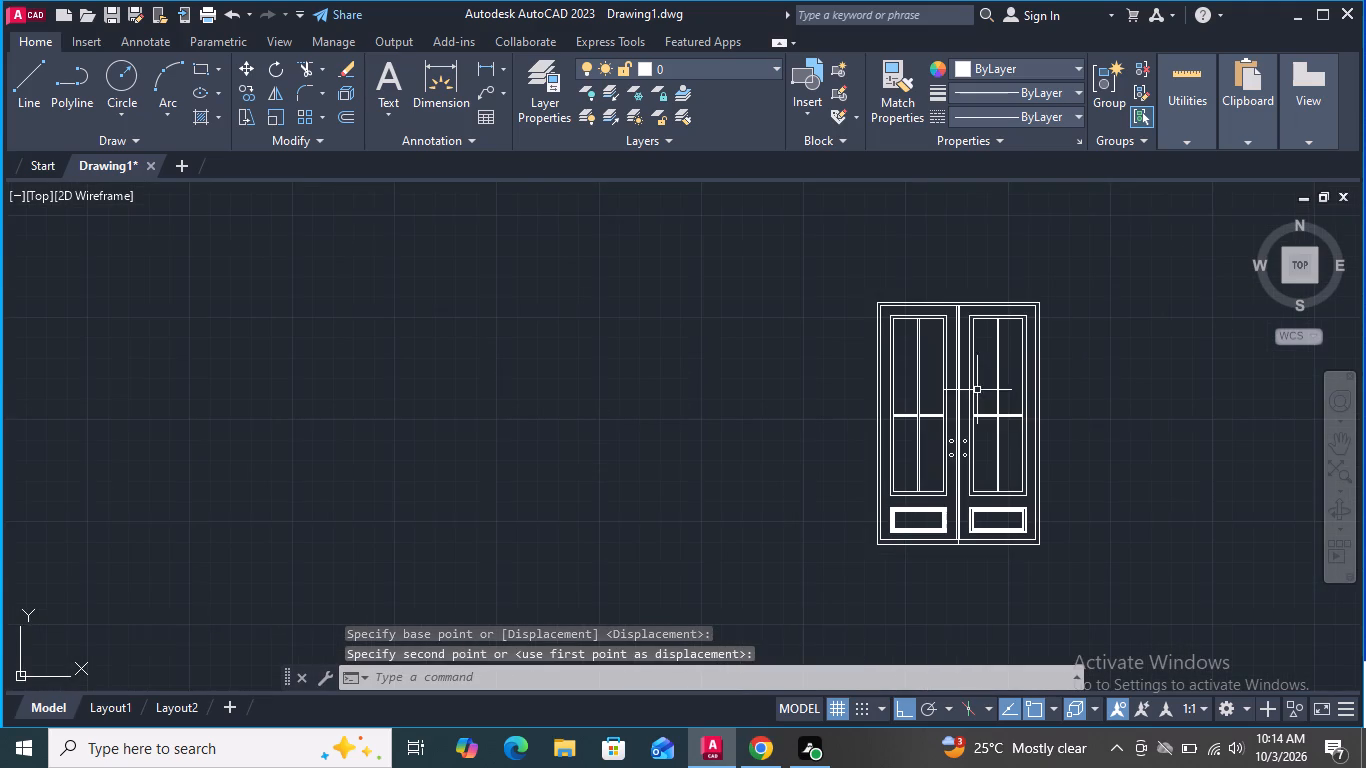
scroll(990, 400, "up", 1)
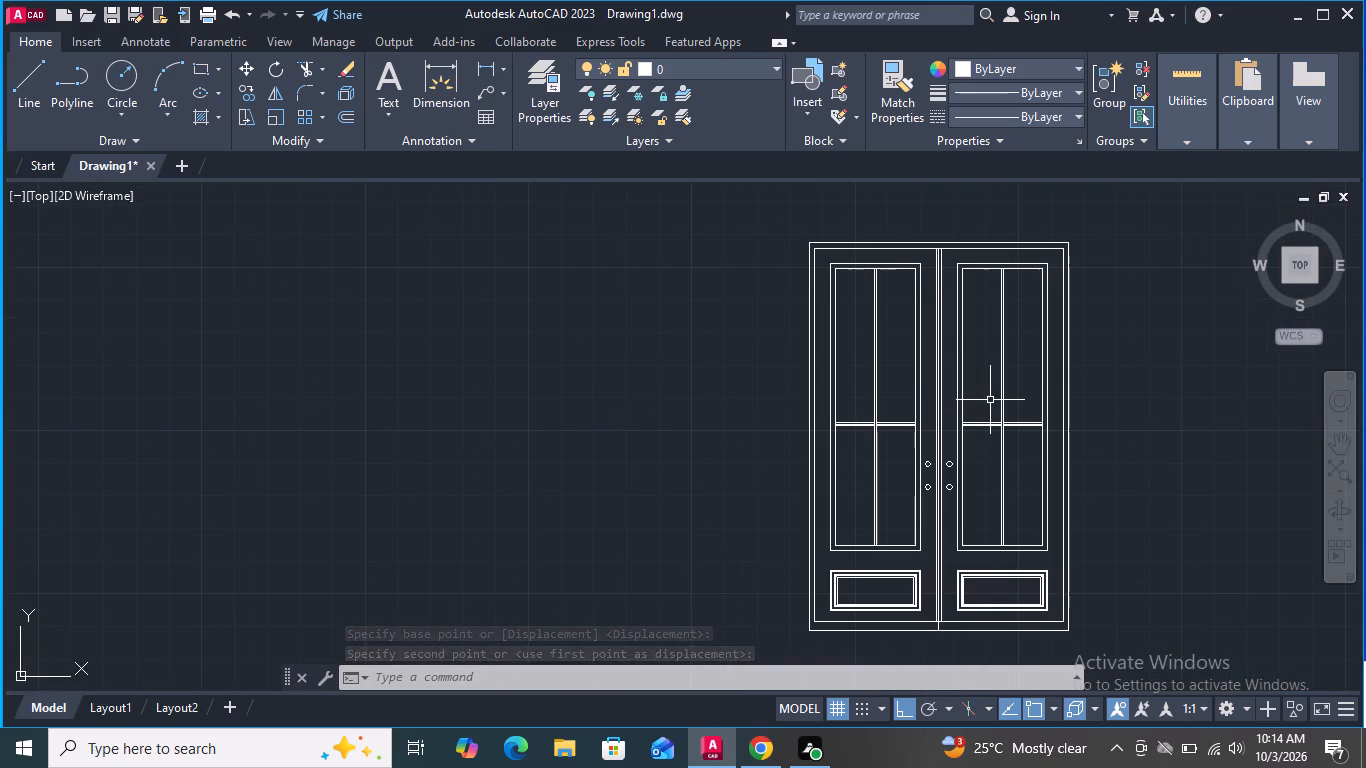
scroll(993, 455, "down", 2)
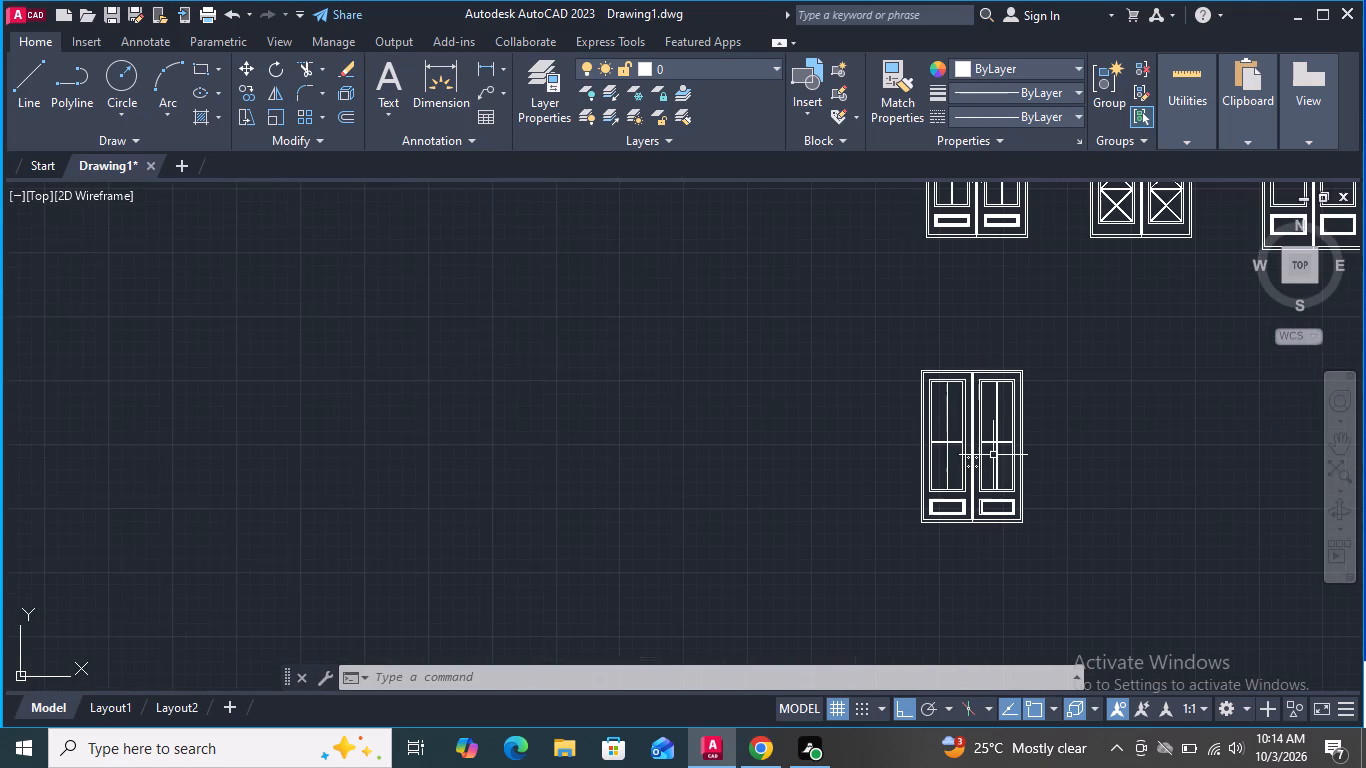
left_click_drag(1047, 568, 1029, 536)
left_click(714, 327)
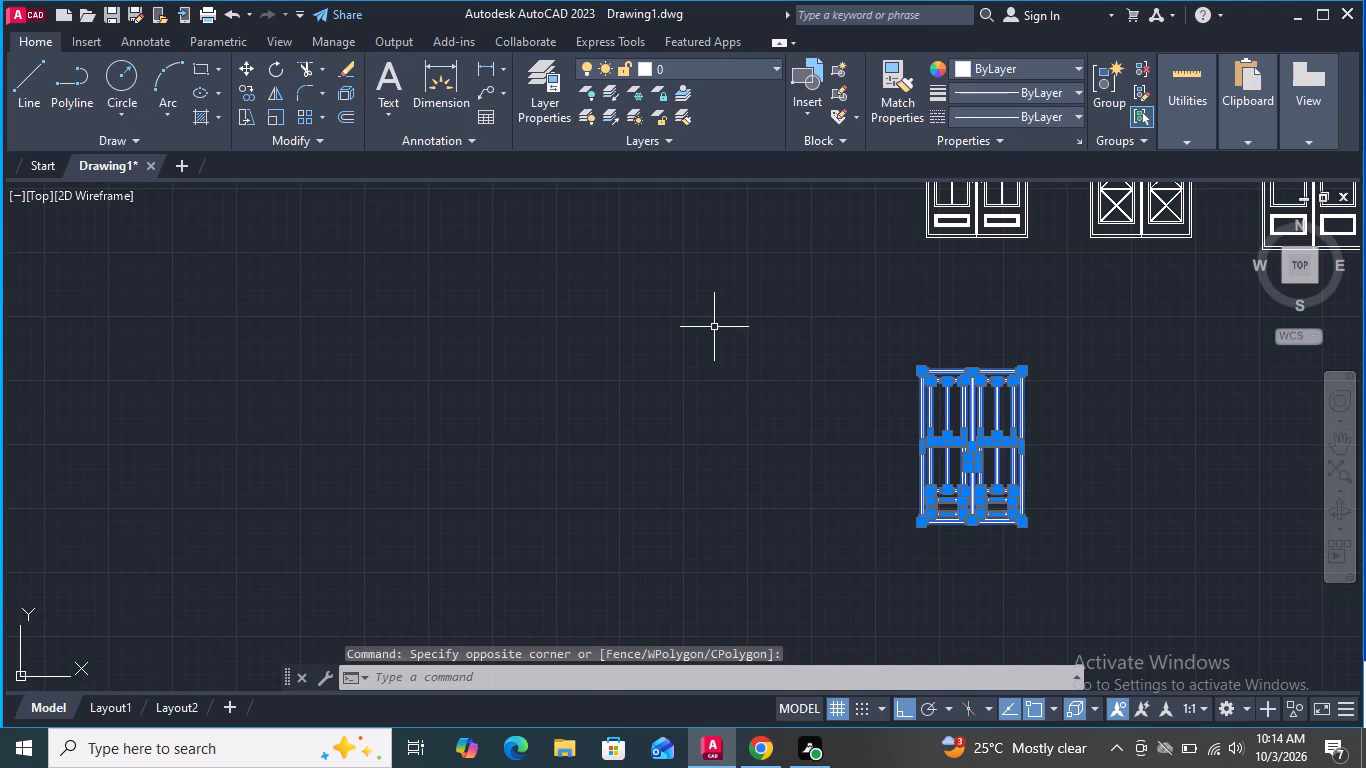
key("Return")
left_click(713, 327)
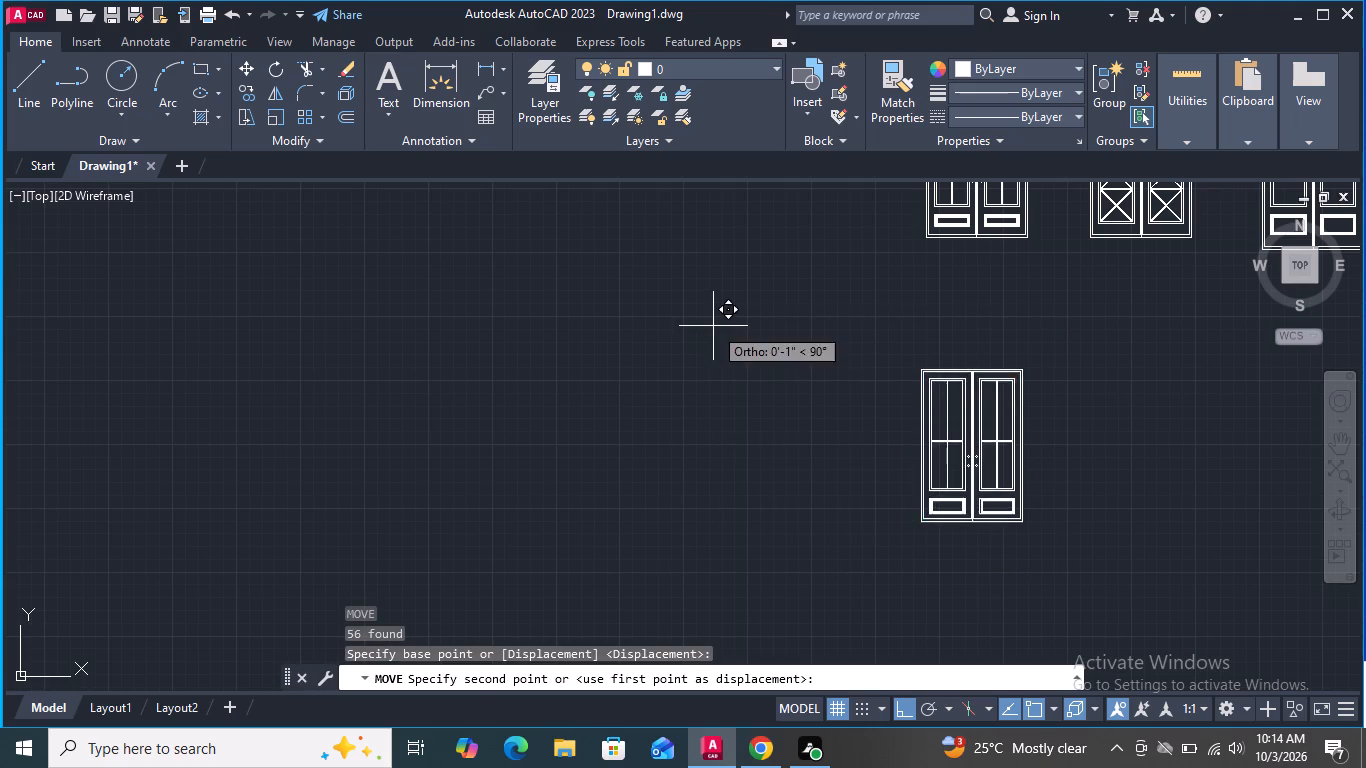
left_click(713, 401)
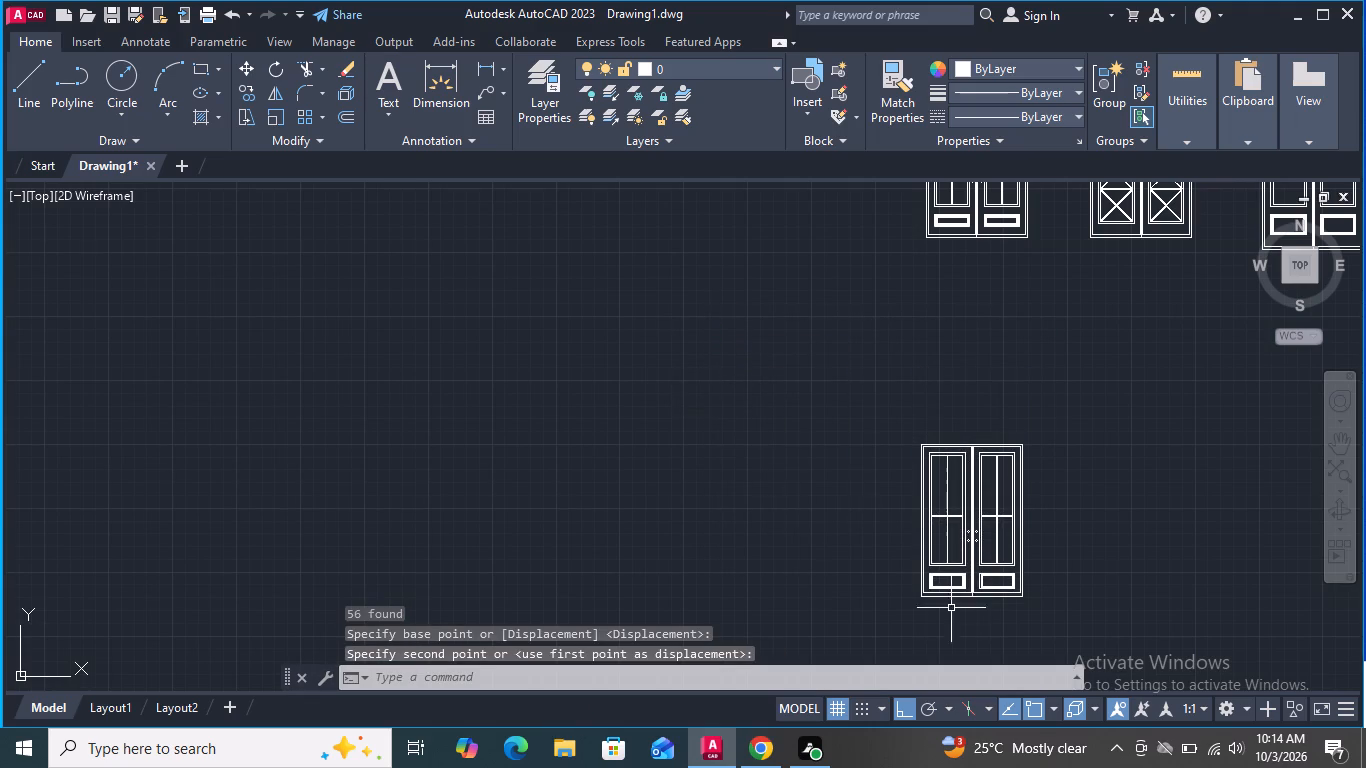
Move the horizontal glazing bars of both leaves further down to just above the upper door knobs.
scroll(971, 589, "up", 2)
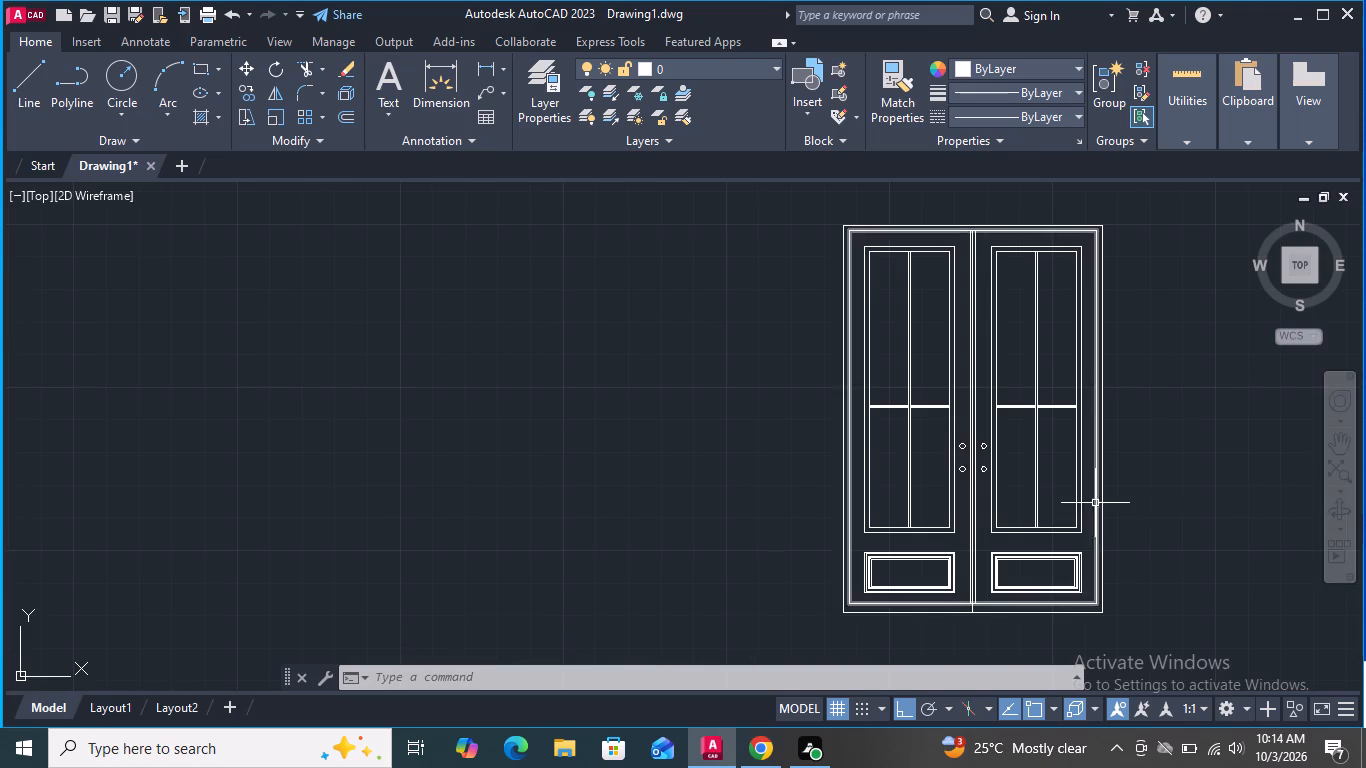
scroll(1063, 421, "up", 1)
left_click(1063, 421)
left_click(1047, 367)
left_click(986, 432)
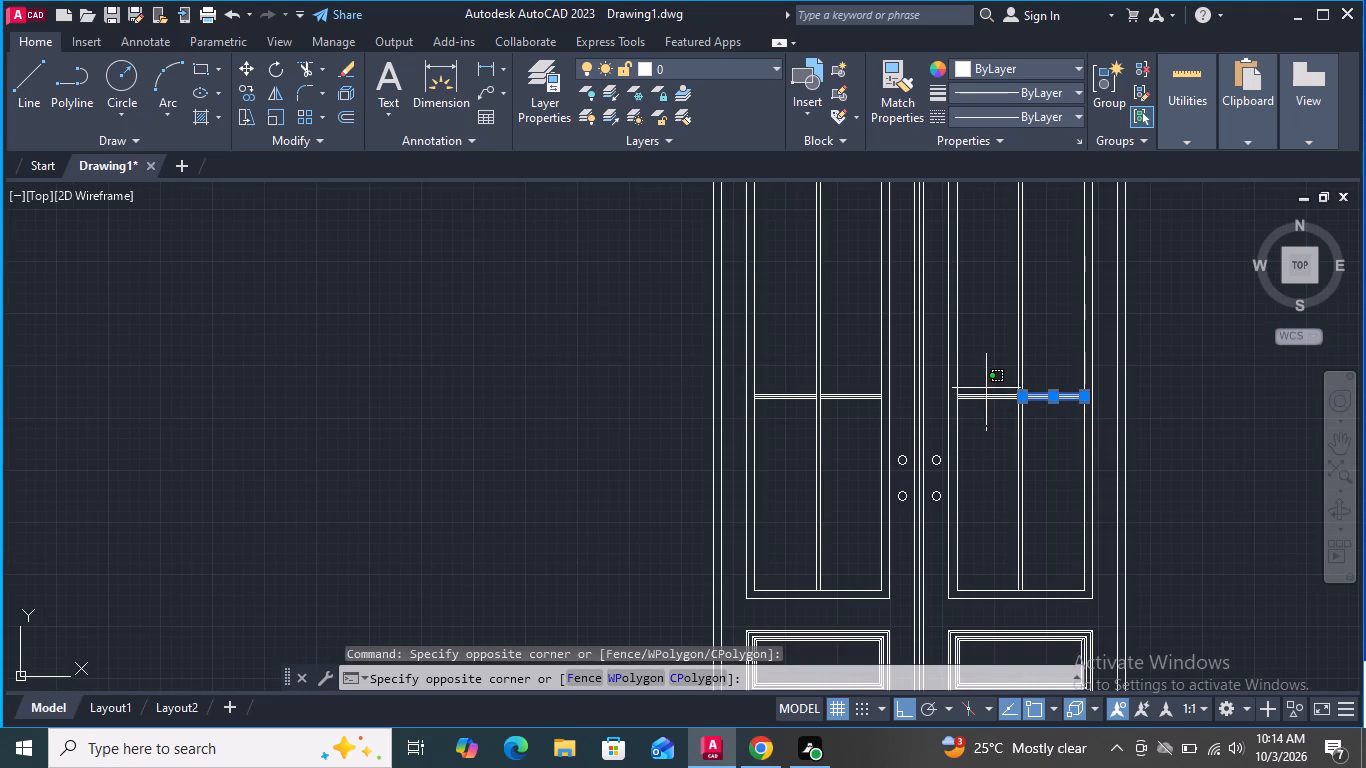
left_click(985, 384)
left_click(853, 409)
left_click(847, 386)
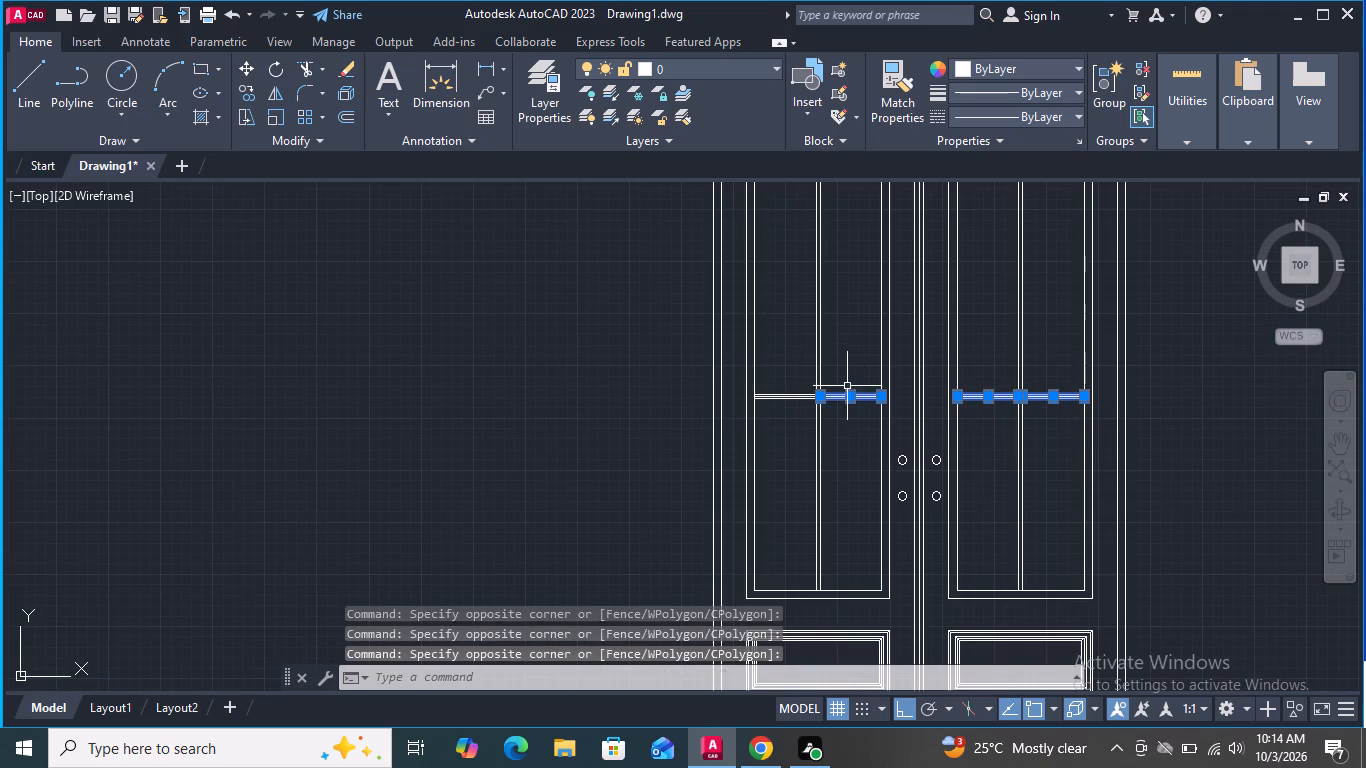
left_click(780, 424)
left_click(773, 371)
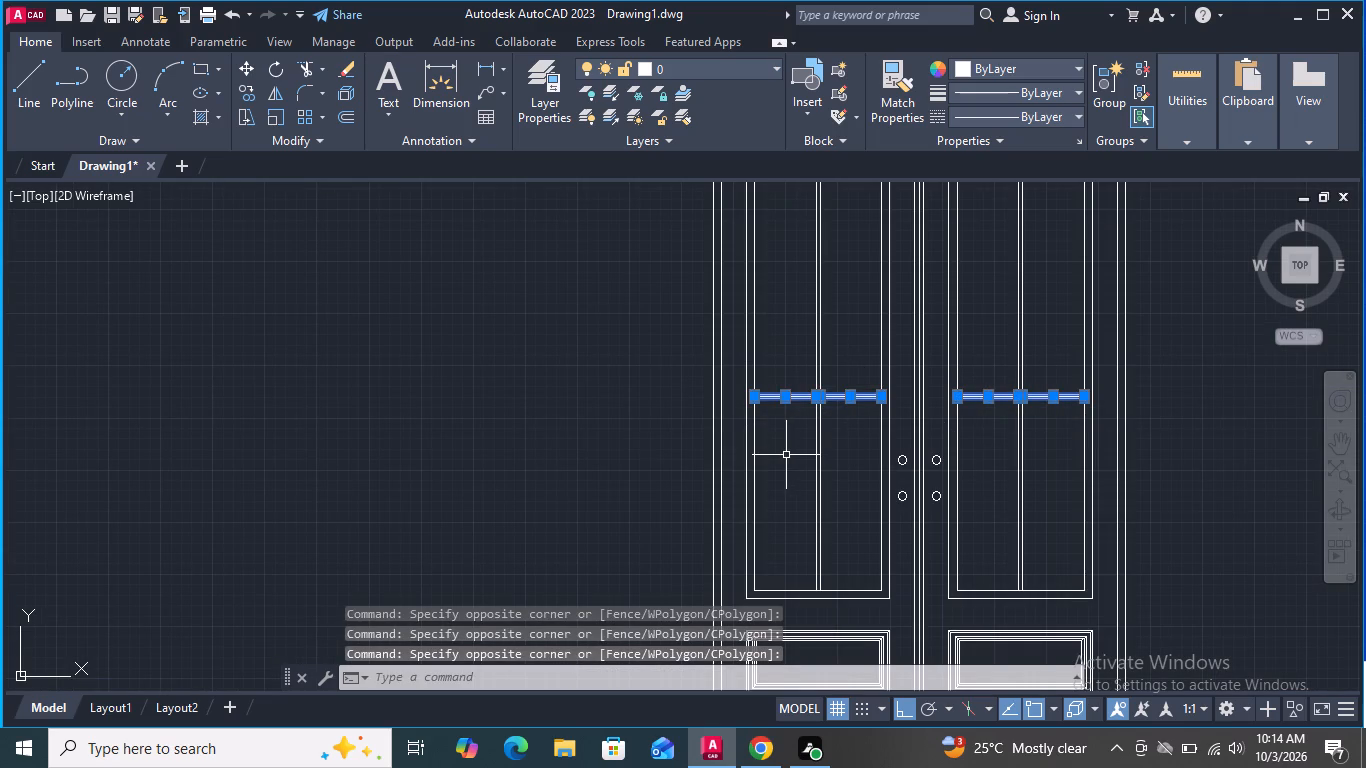
key("m")
key("Return")
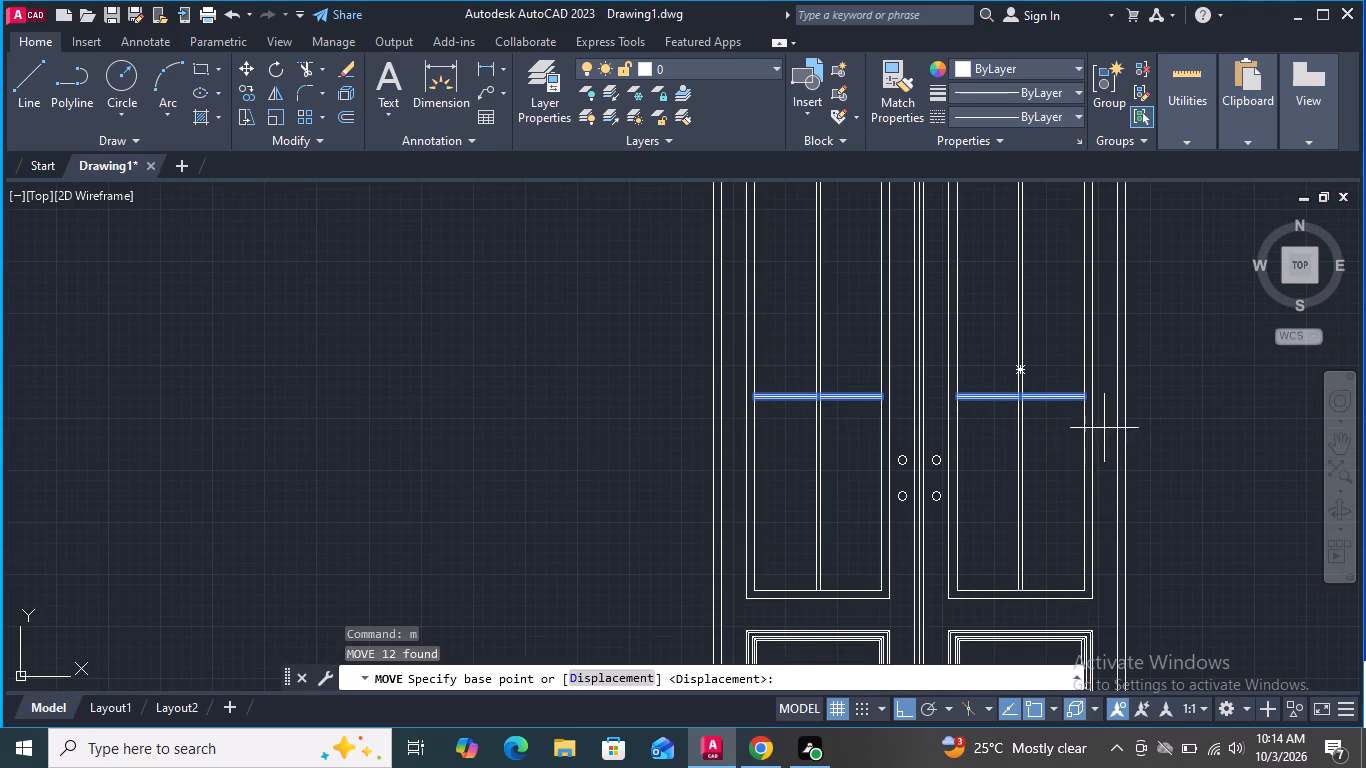
scroll(1080, 399, "up", 2)
left_click(1088, 401)
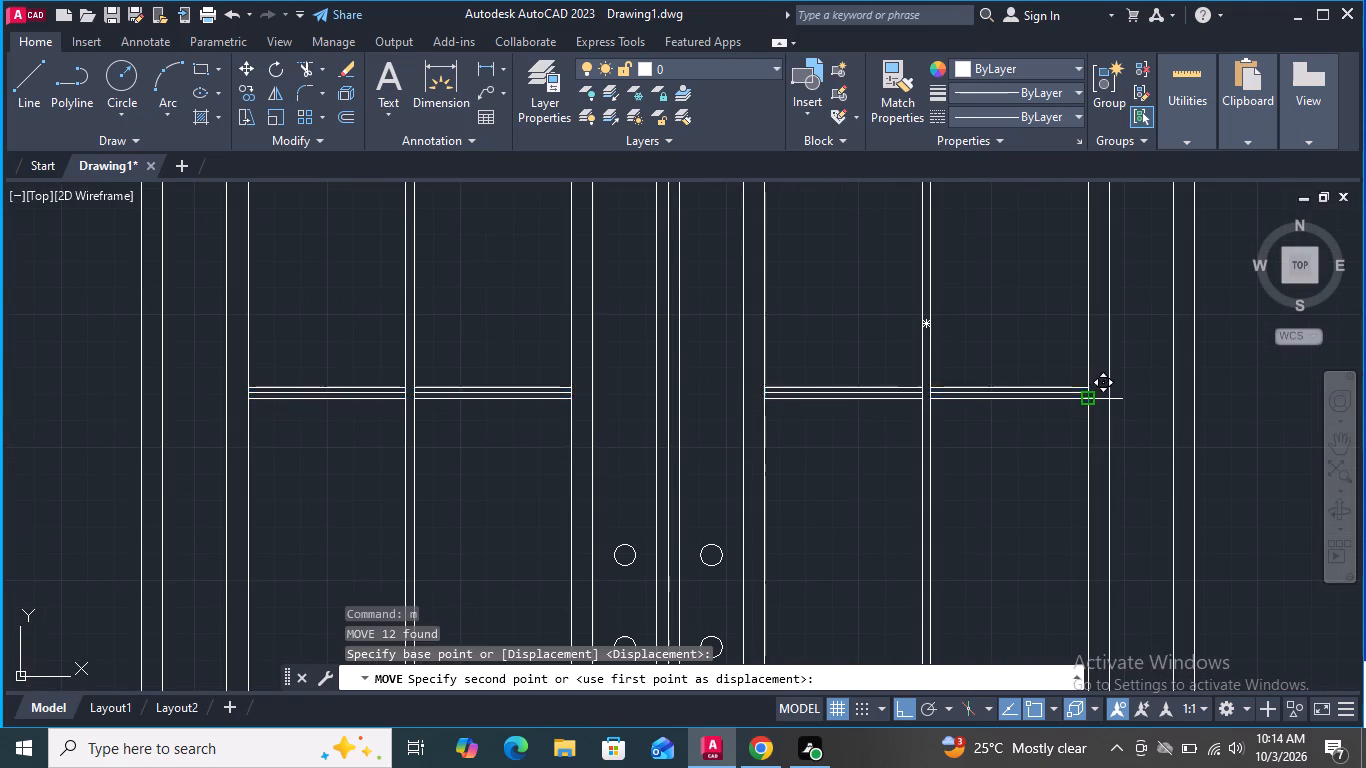
left_click(1100, 538)
Move all the horizontal glazing bars sideways so their left end meets the inner left edge of the right leaf's glazed frame.
scroll(1045, 393, "down", 2)
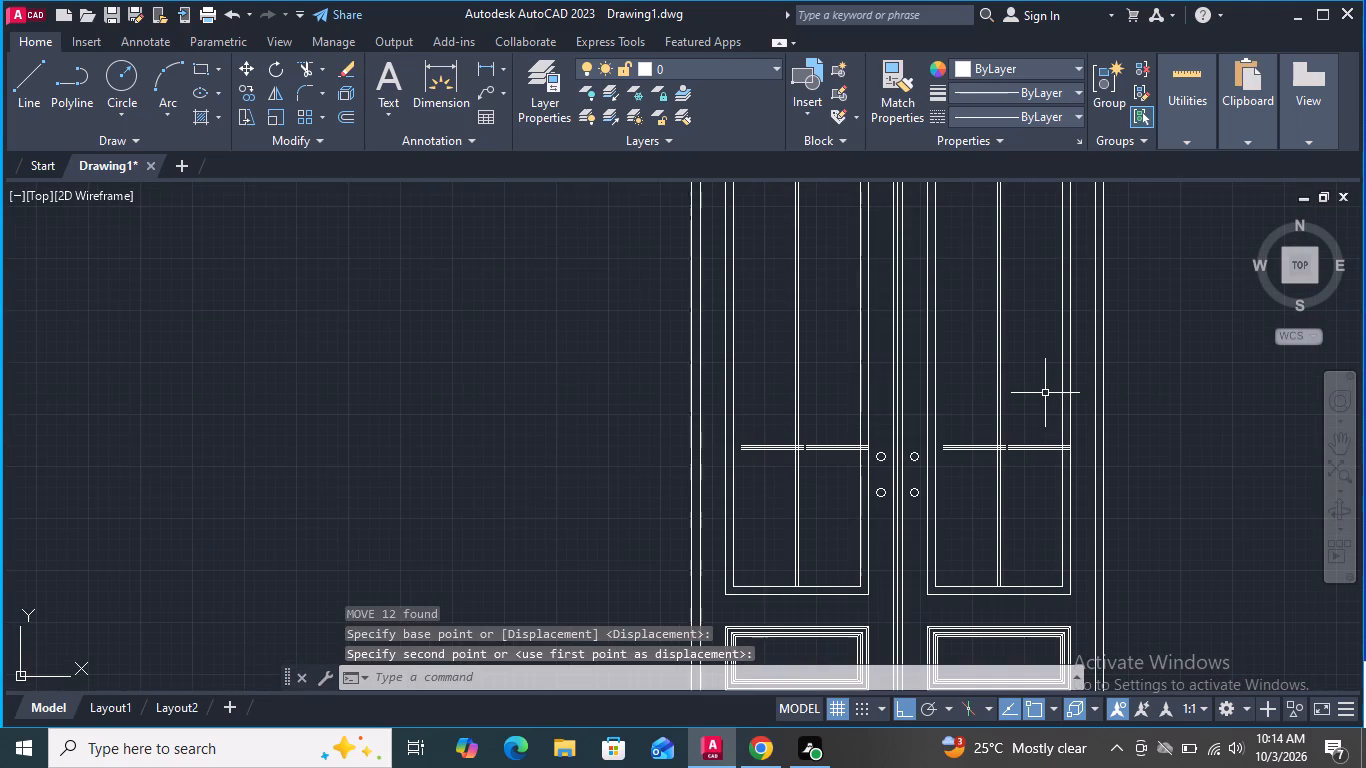
left_click(1010, 447)
scroll(1010, 447, "up", 2)
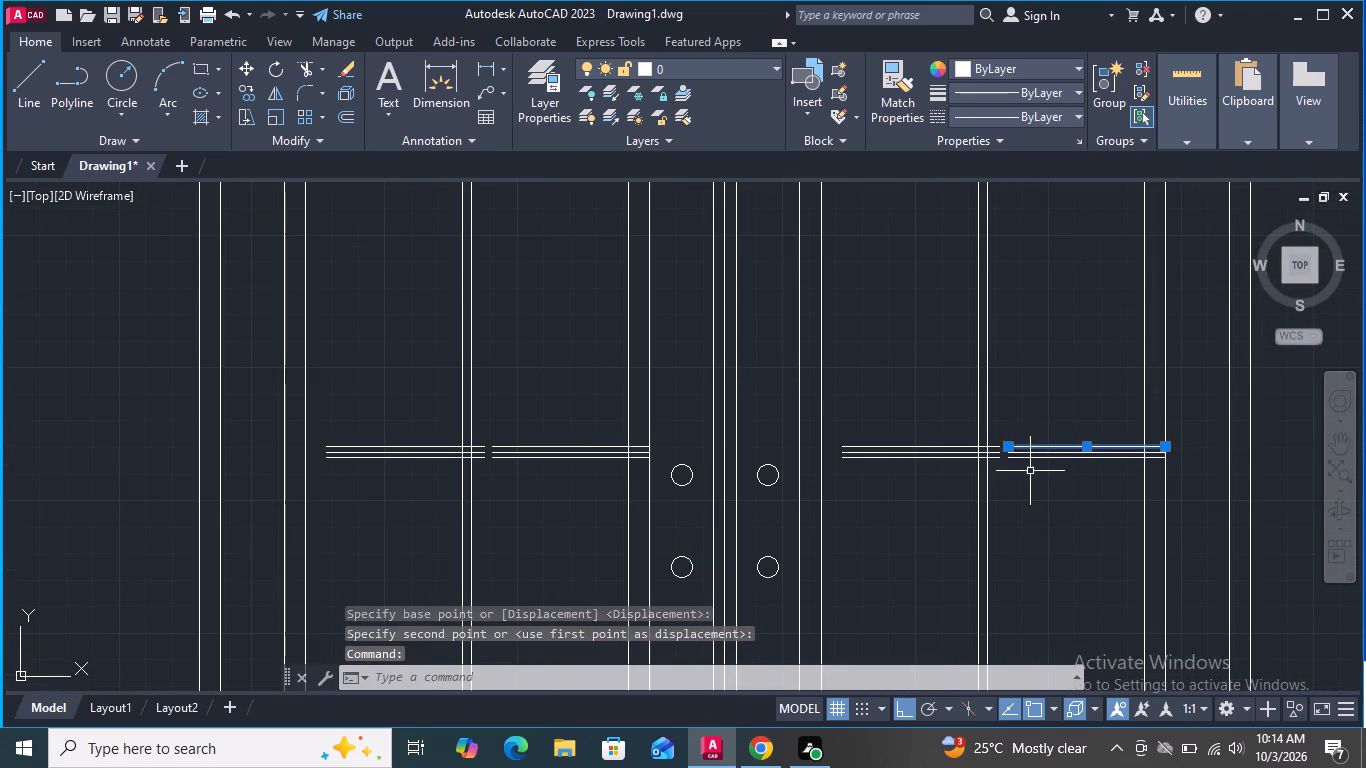
left_click(1032, 472)
left_click(1022, 420)
left_click_drag(932, 482, 932, 467)
left_click(896, 407)
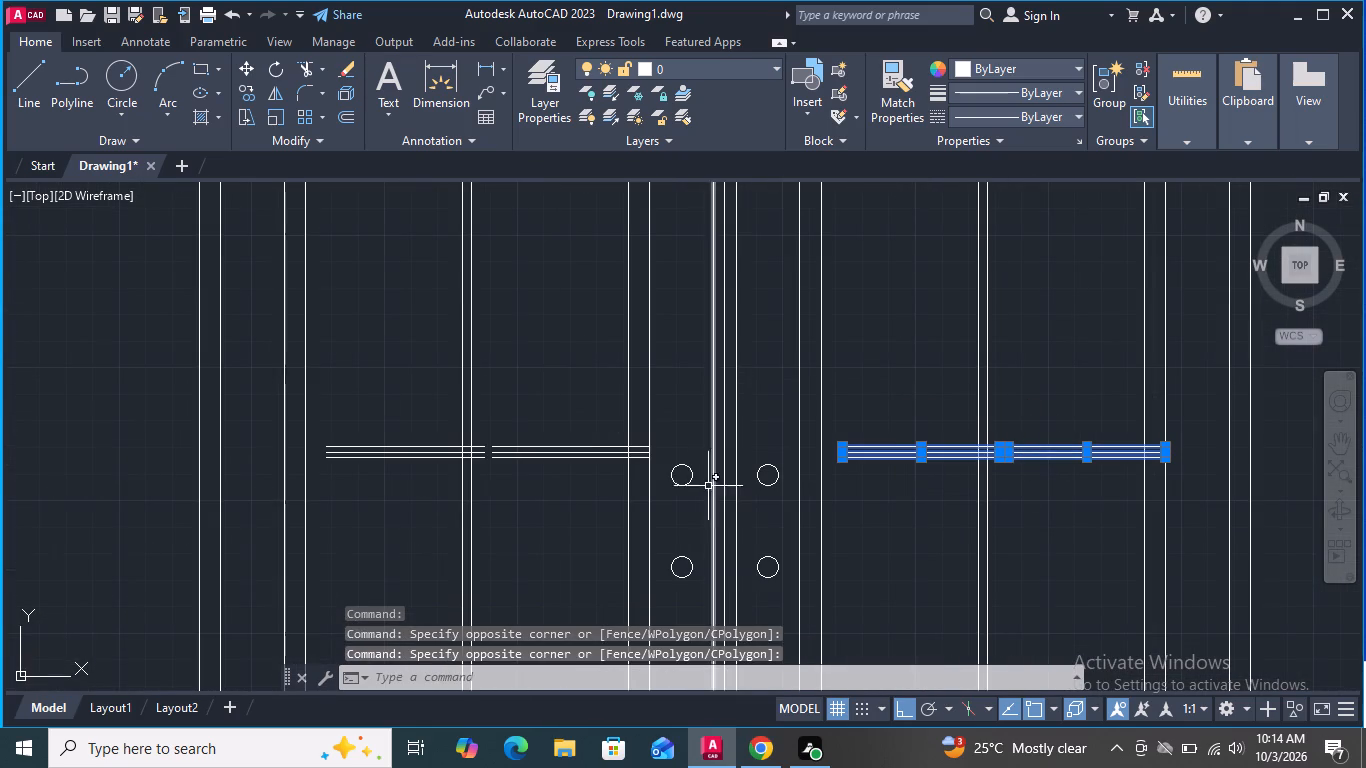
left_click_drag(564, 491, 567, 475)
left_click(538, 392)
left_click_drag(408, 474, 408, 444)
left_click(364, 379)
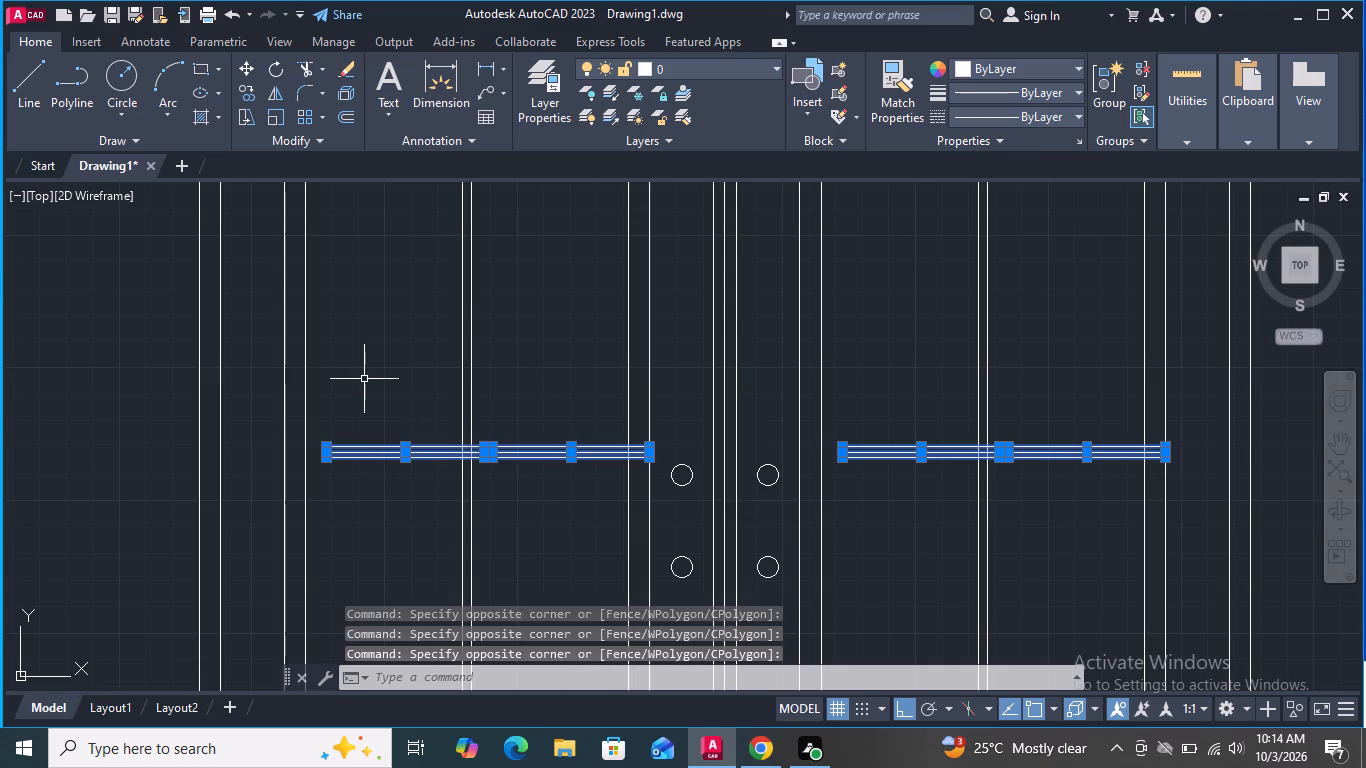
key("m")
key("Return")
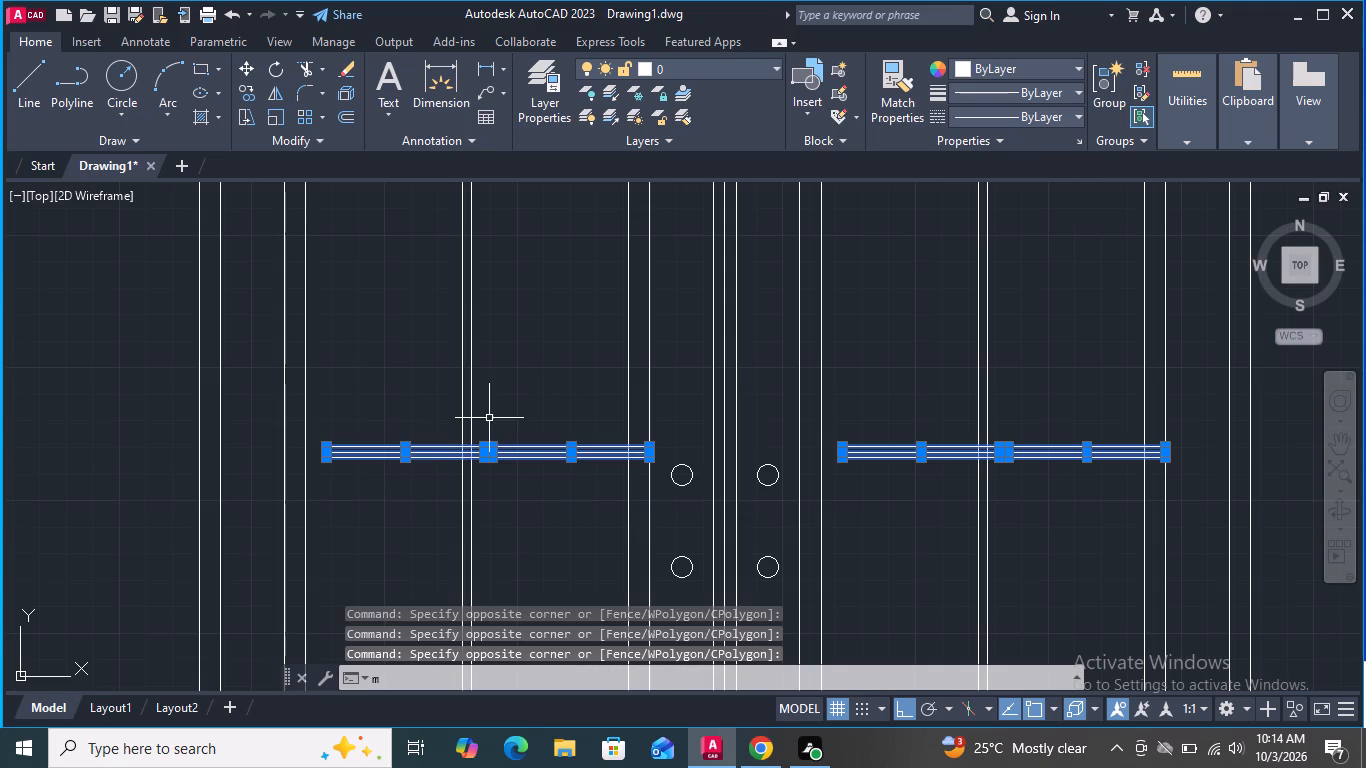
scroll(816, 466, "up", 3)
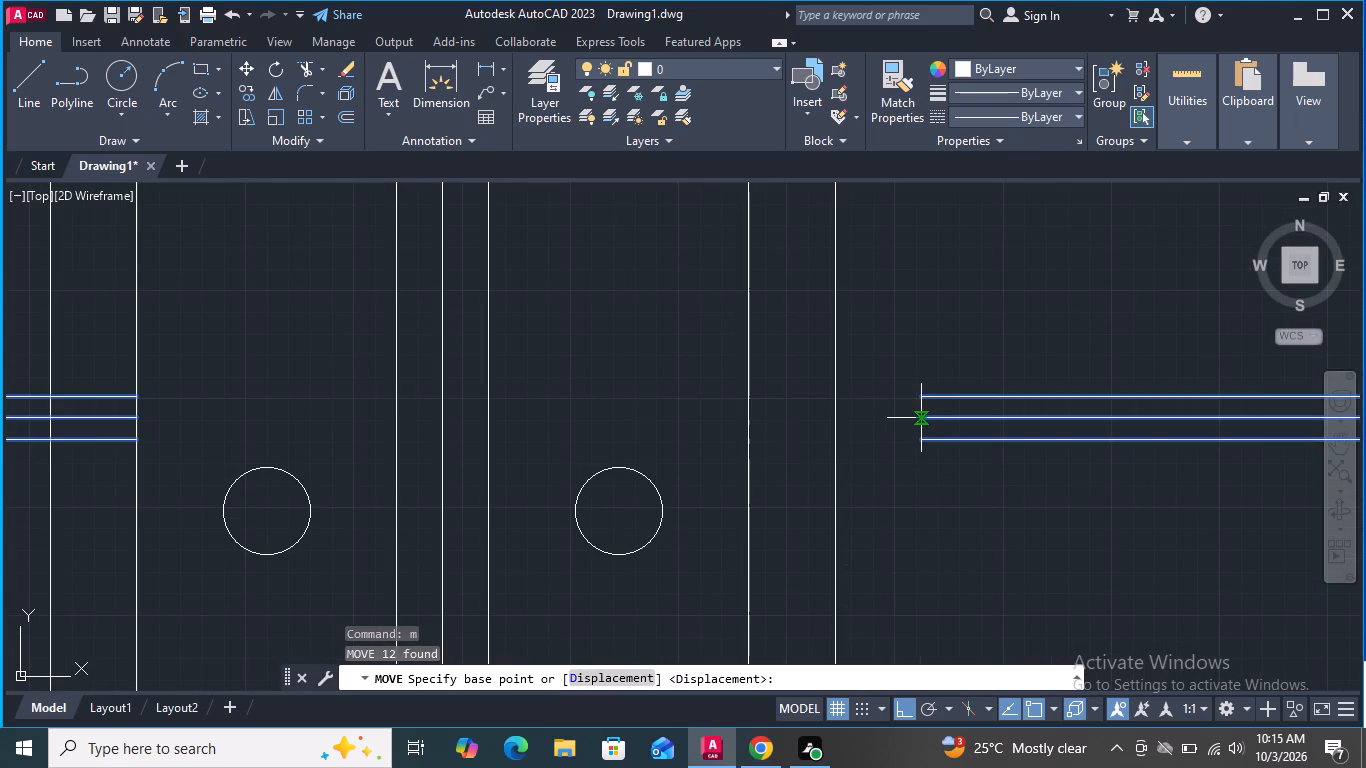
left_click(923, 423)
scroll(780, 416, "down", 3)
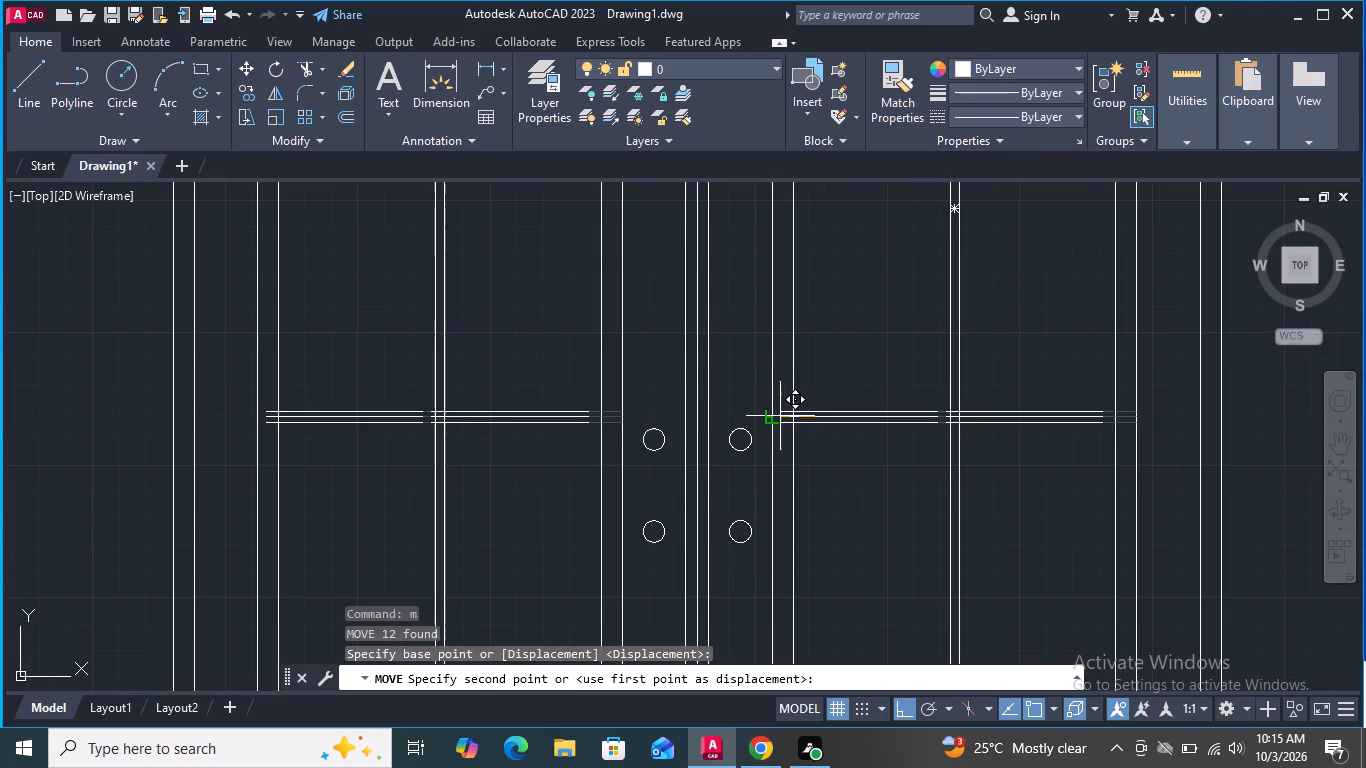
left_click(800, 416)
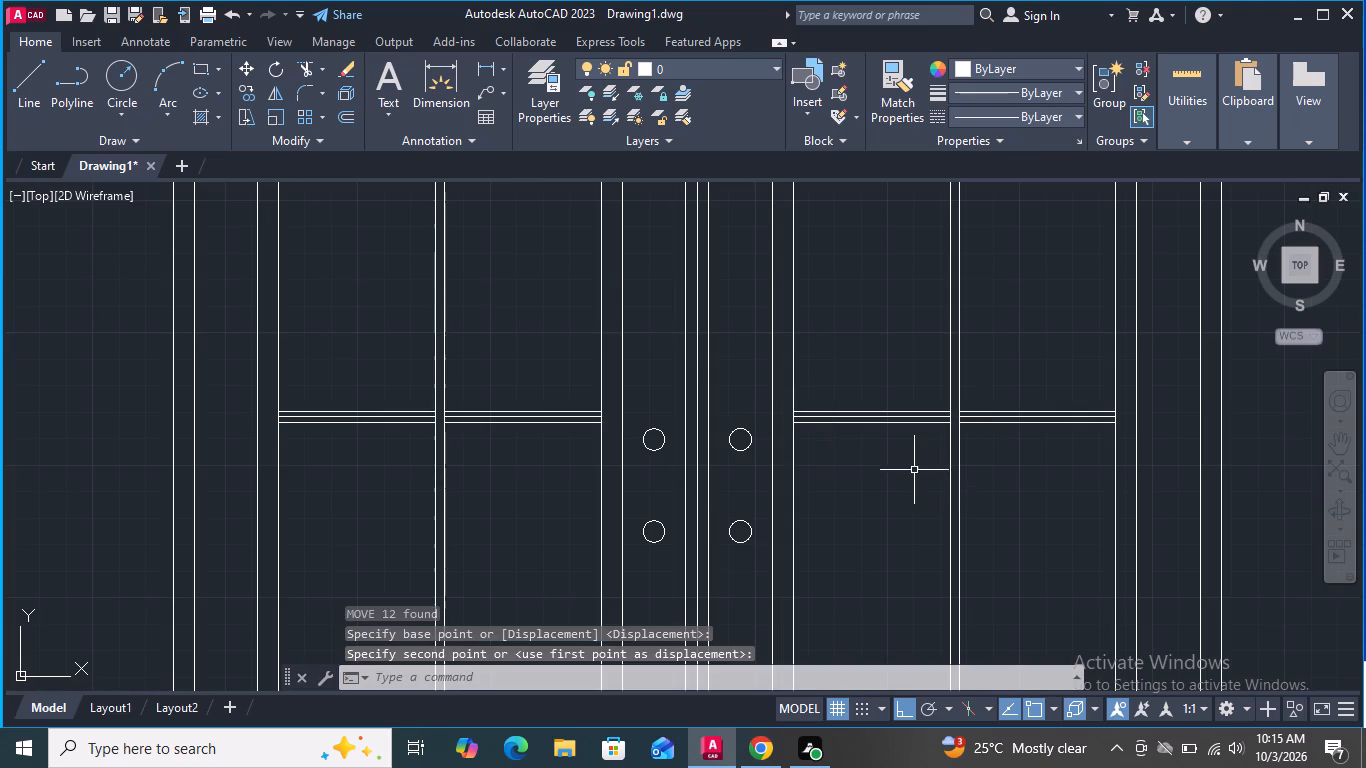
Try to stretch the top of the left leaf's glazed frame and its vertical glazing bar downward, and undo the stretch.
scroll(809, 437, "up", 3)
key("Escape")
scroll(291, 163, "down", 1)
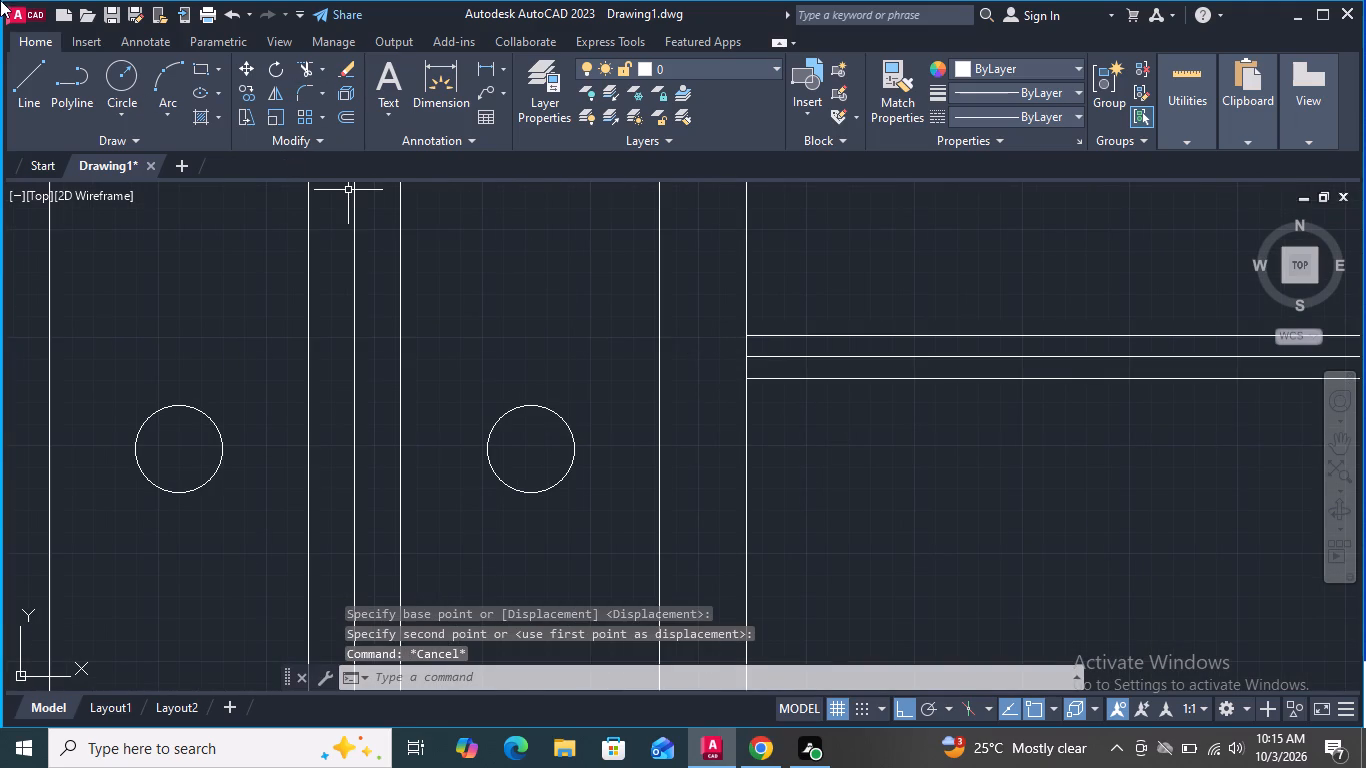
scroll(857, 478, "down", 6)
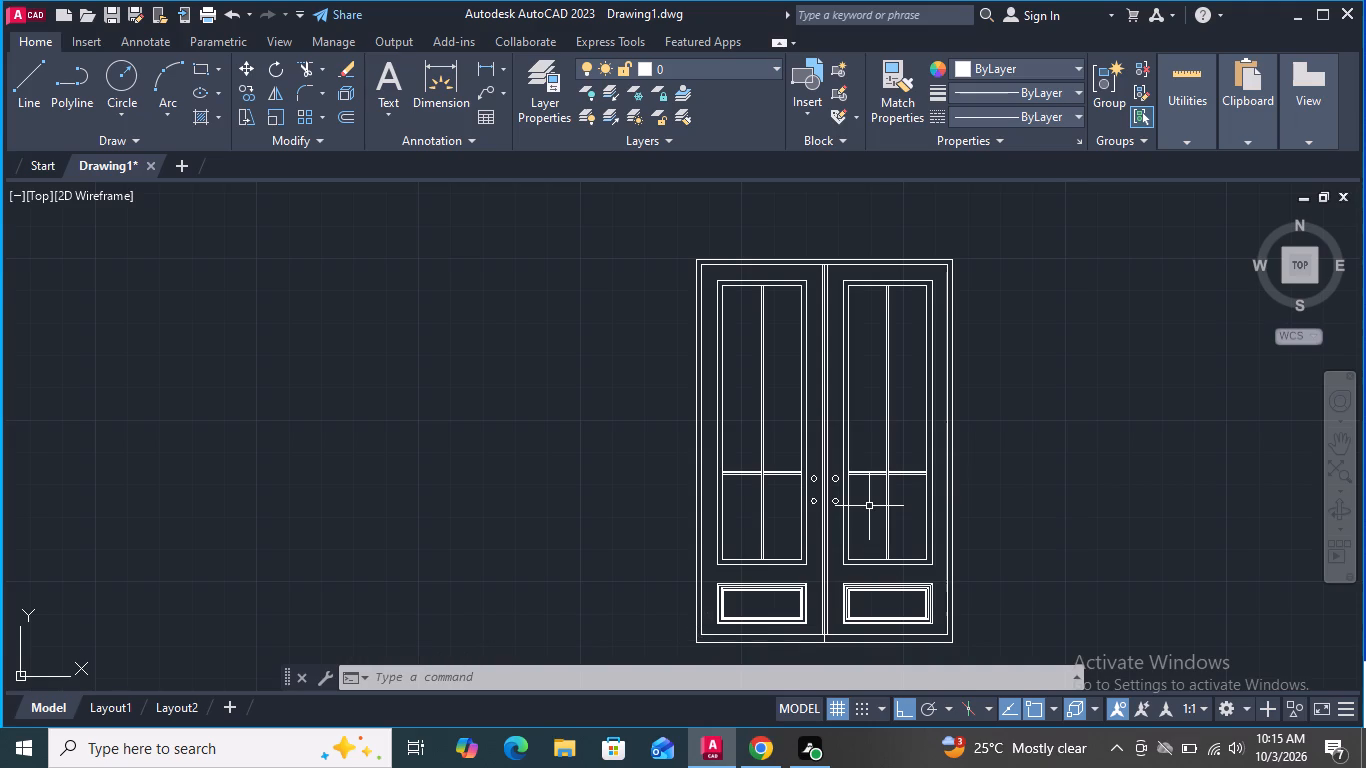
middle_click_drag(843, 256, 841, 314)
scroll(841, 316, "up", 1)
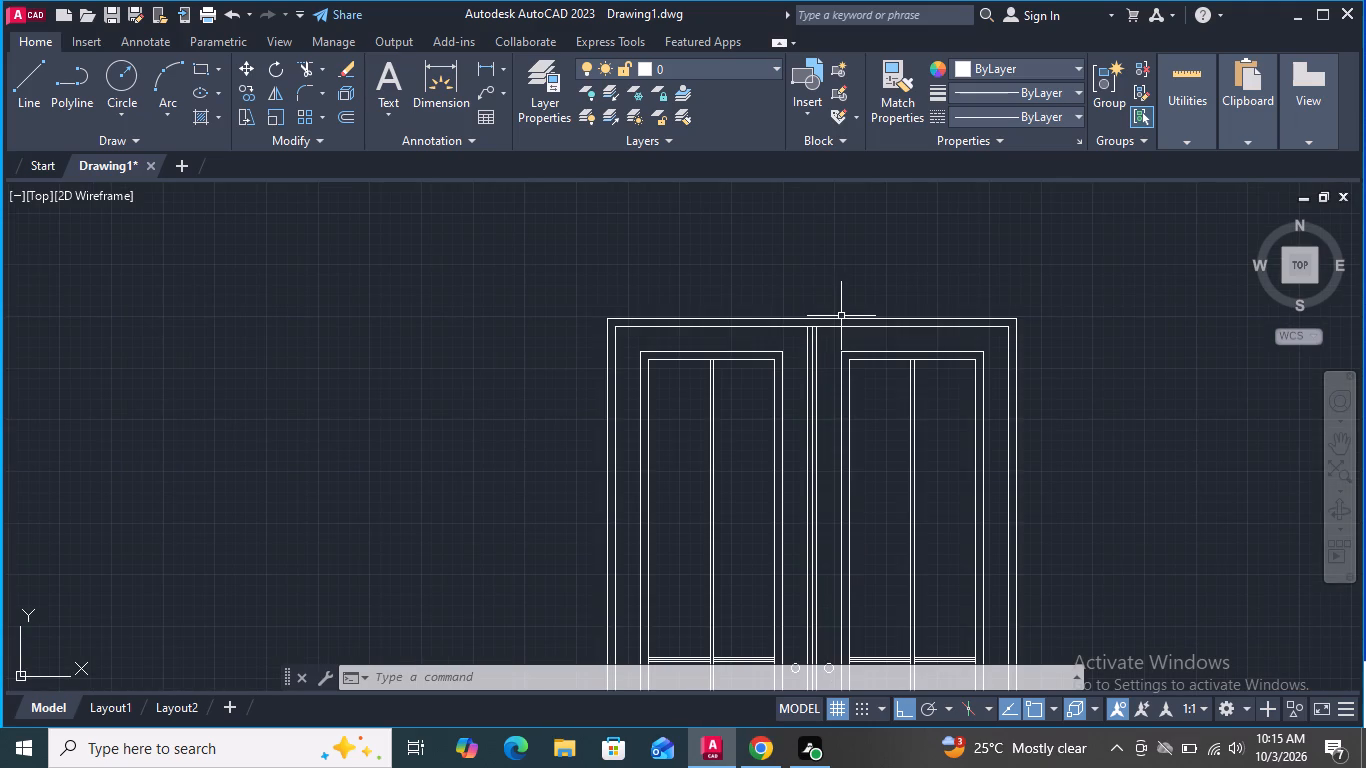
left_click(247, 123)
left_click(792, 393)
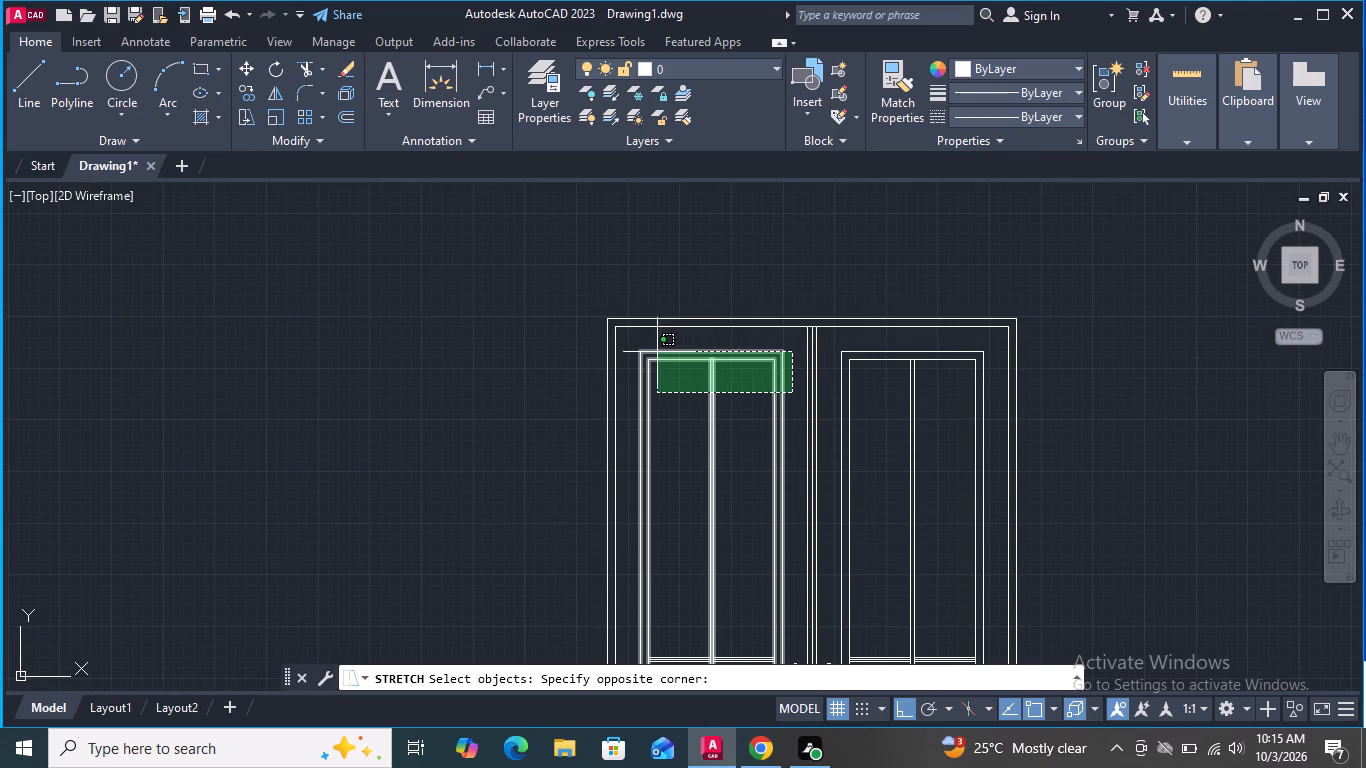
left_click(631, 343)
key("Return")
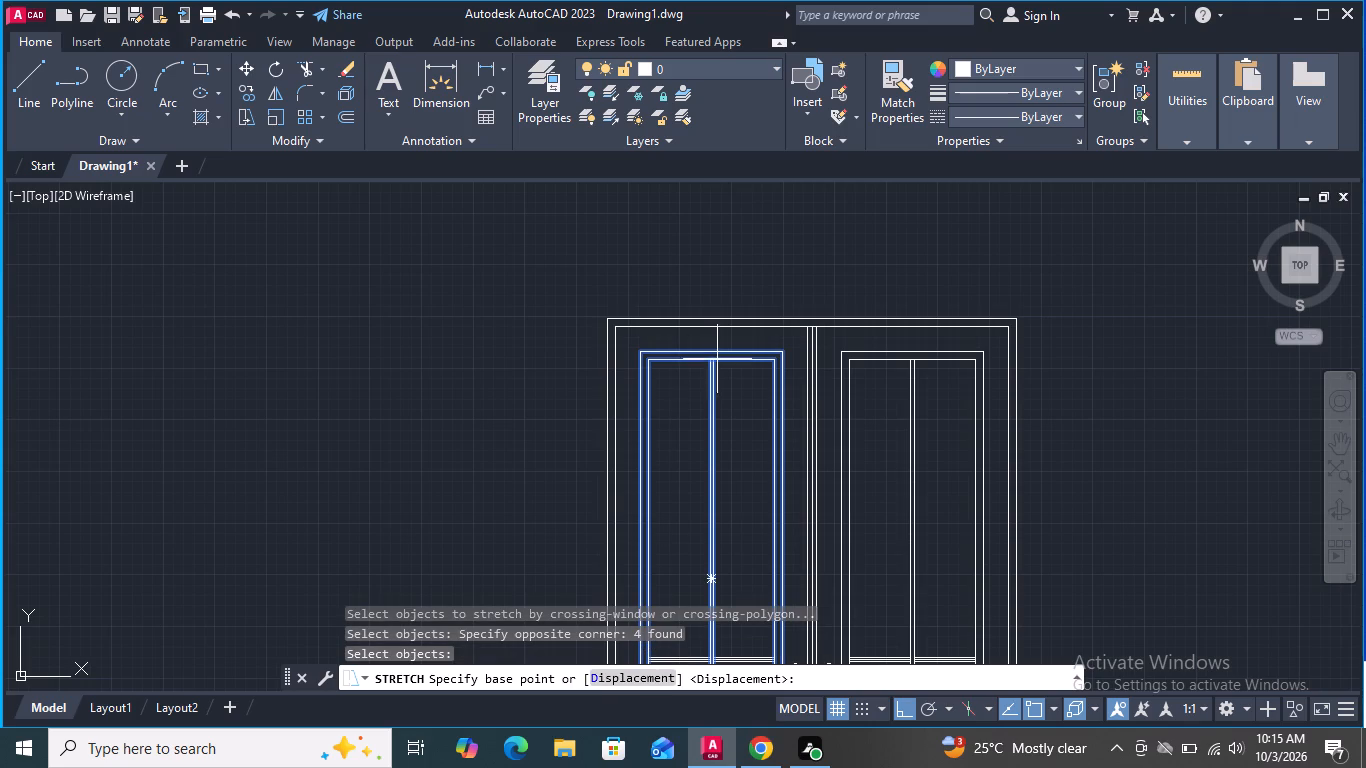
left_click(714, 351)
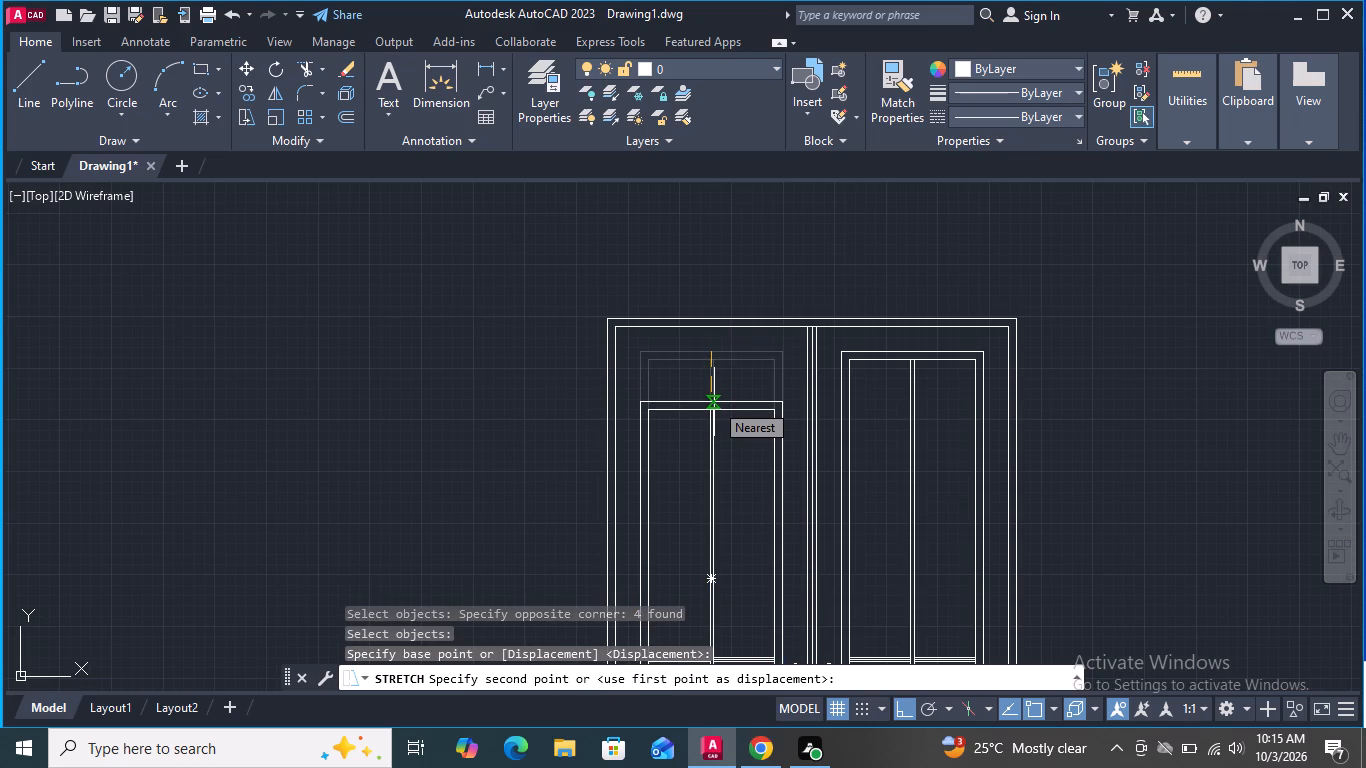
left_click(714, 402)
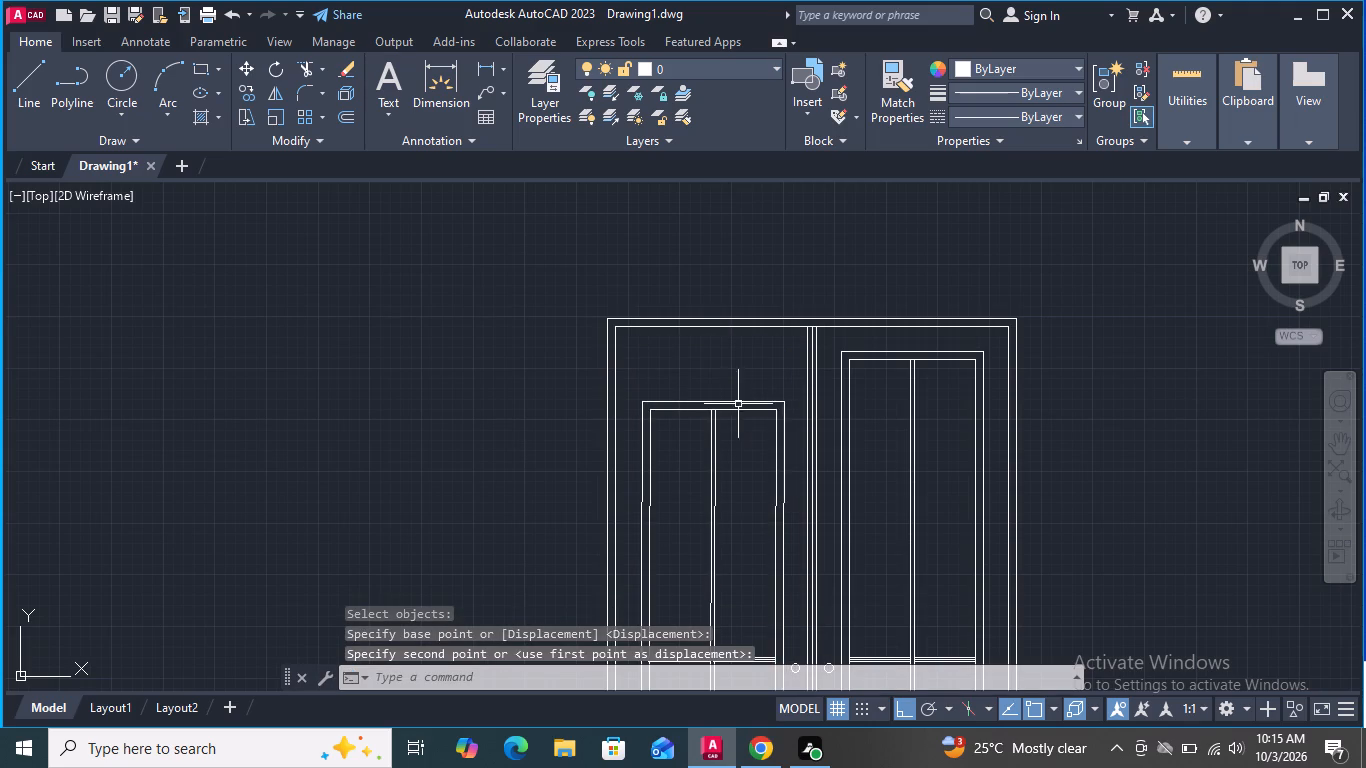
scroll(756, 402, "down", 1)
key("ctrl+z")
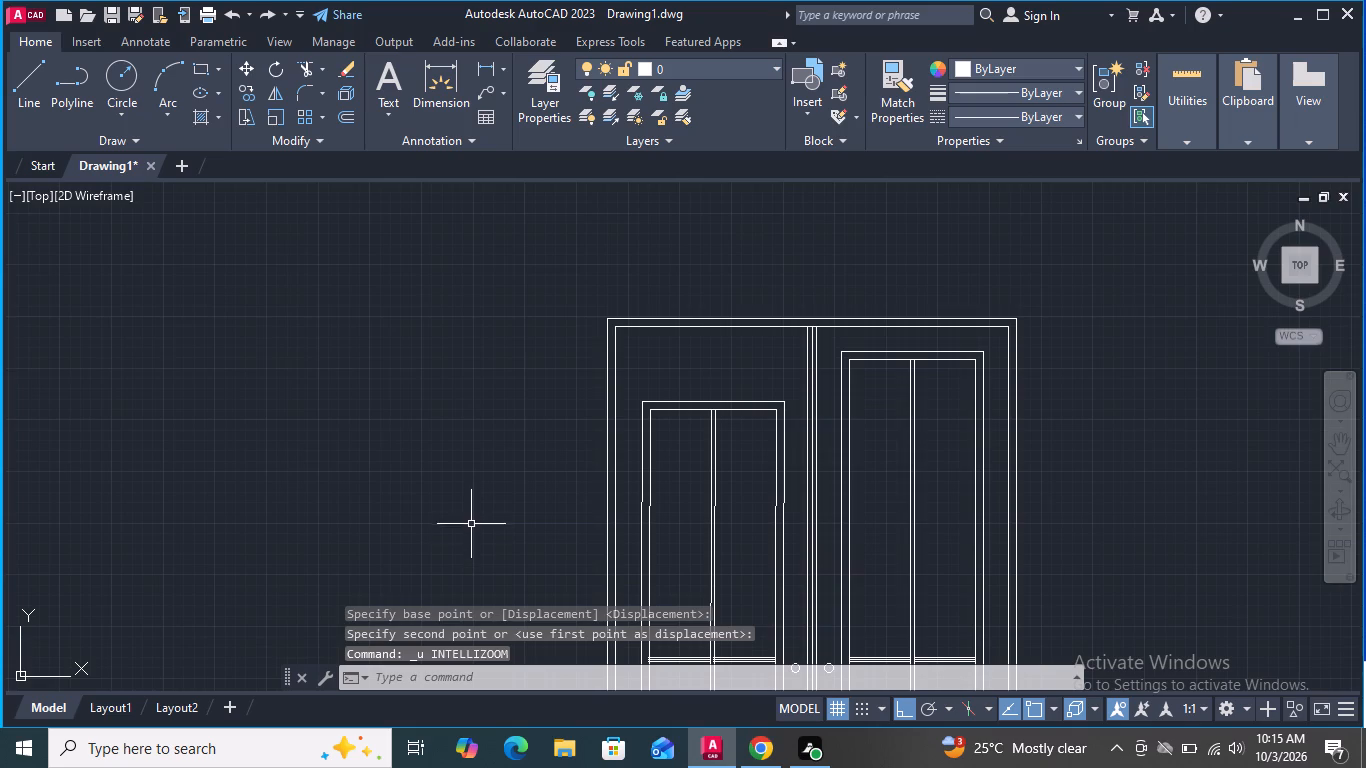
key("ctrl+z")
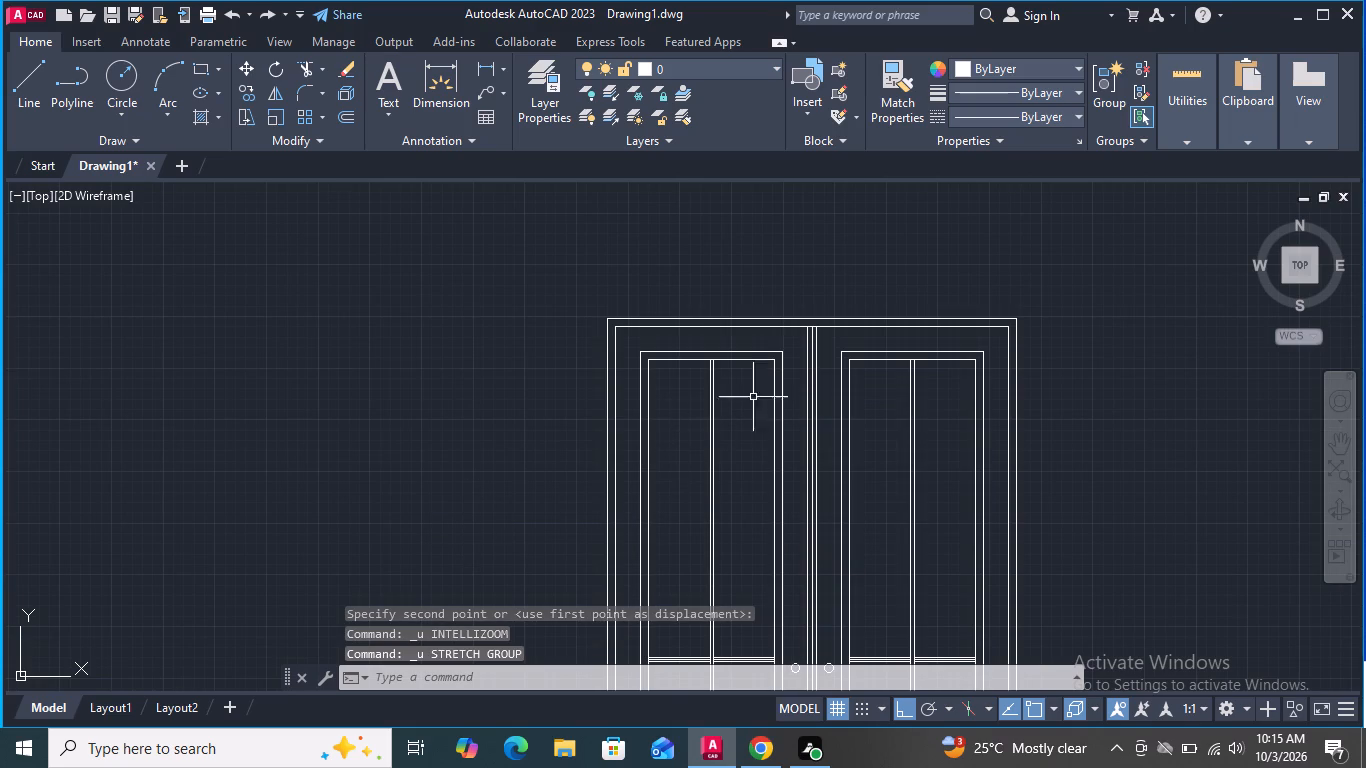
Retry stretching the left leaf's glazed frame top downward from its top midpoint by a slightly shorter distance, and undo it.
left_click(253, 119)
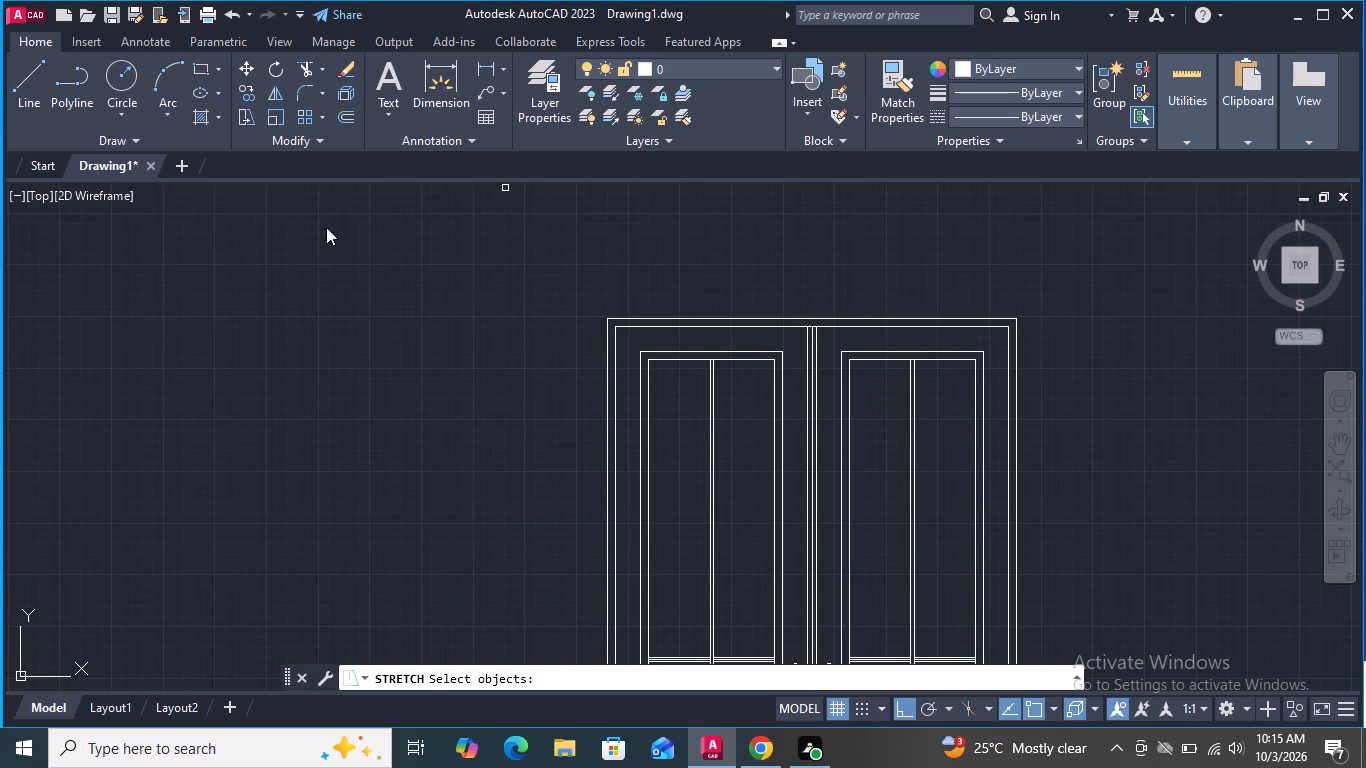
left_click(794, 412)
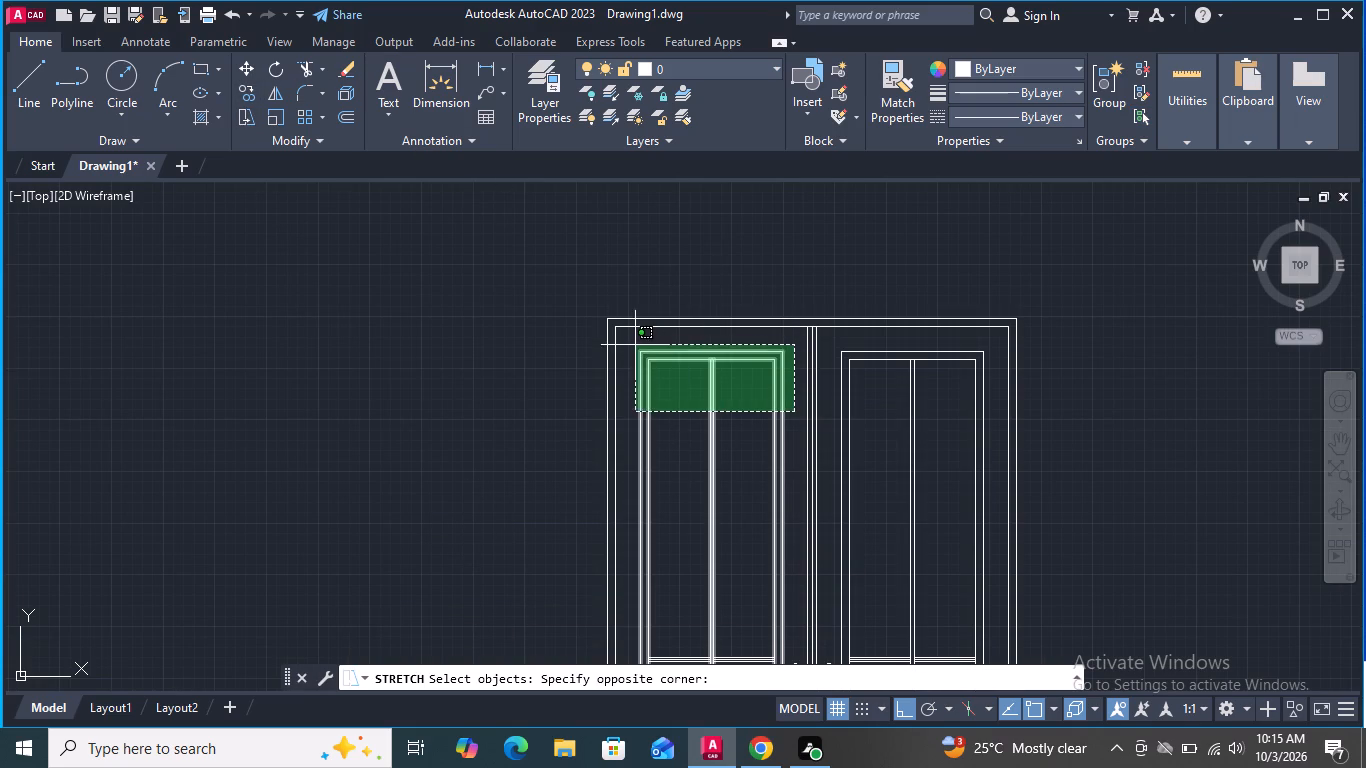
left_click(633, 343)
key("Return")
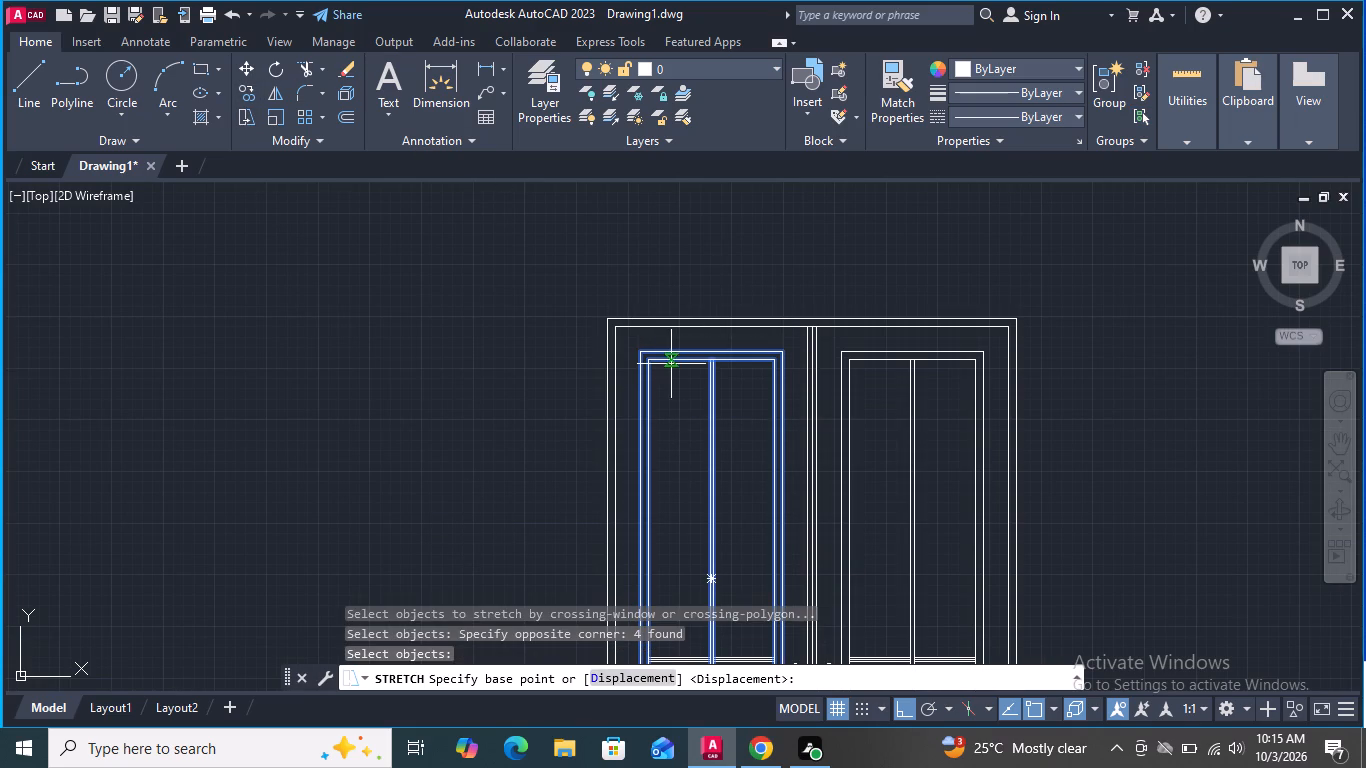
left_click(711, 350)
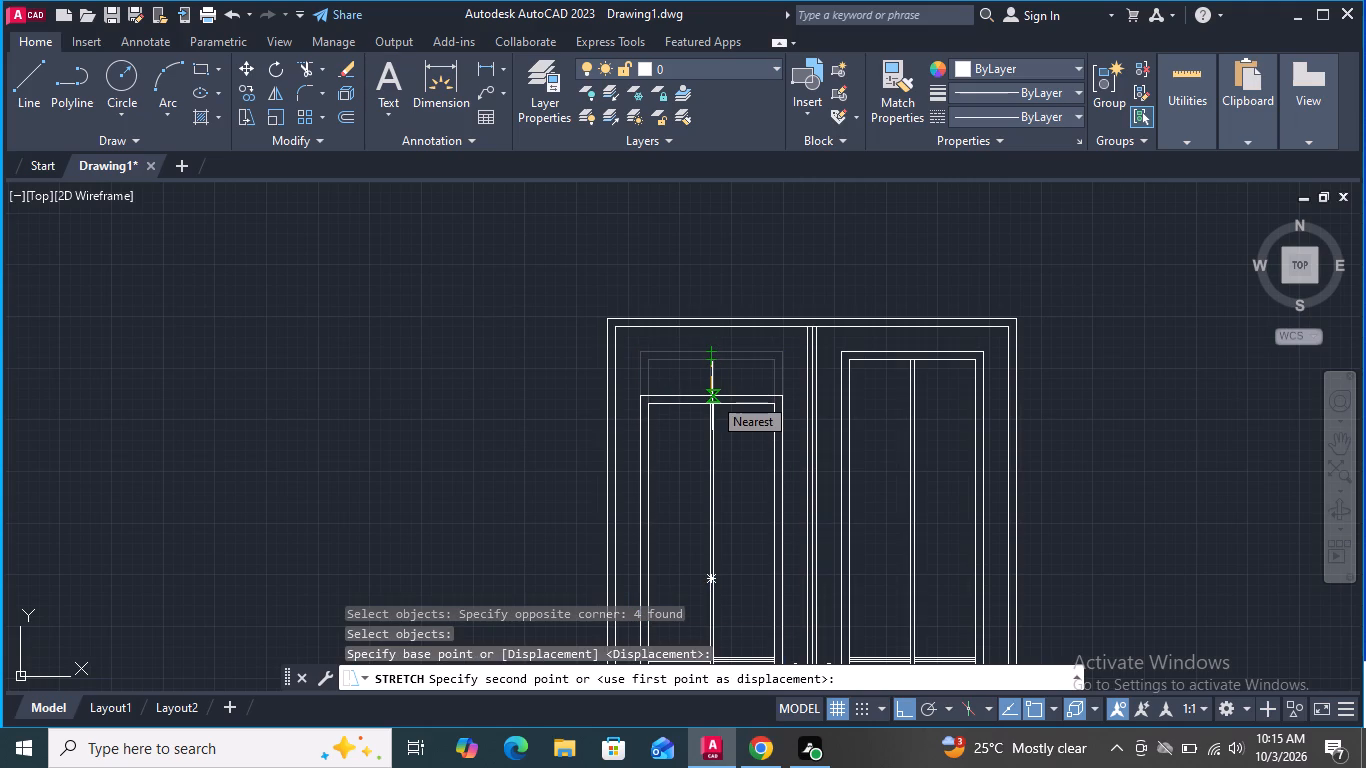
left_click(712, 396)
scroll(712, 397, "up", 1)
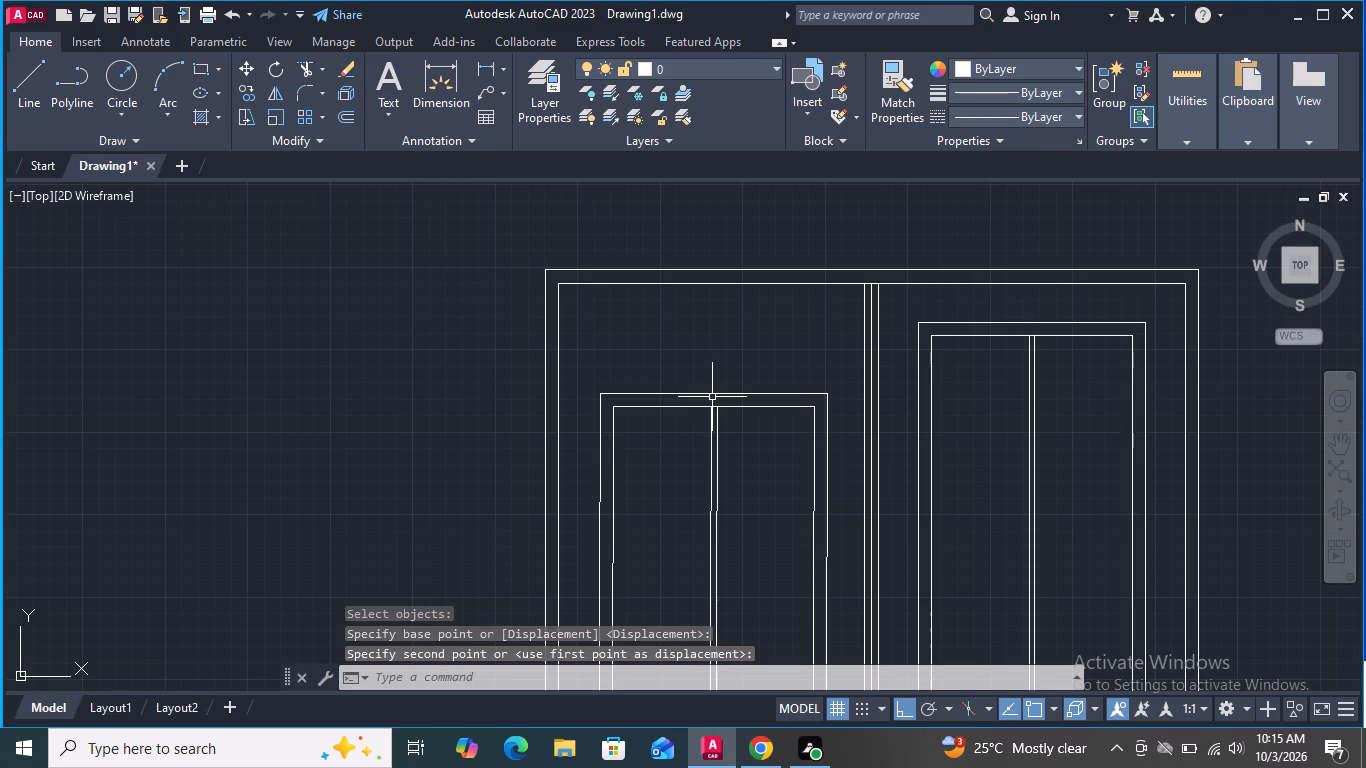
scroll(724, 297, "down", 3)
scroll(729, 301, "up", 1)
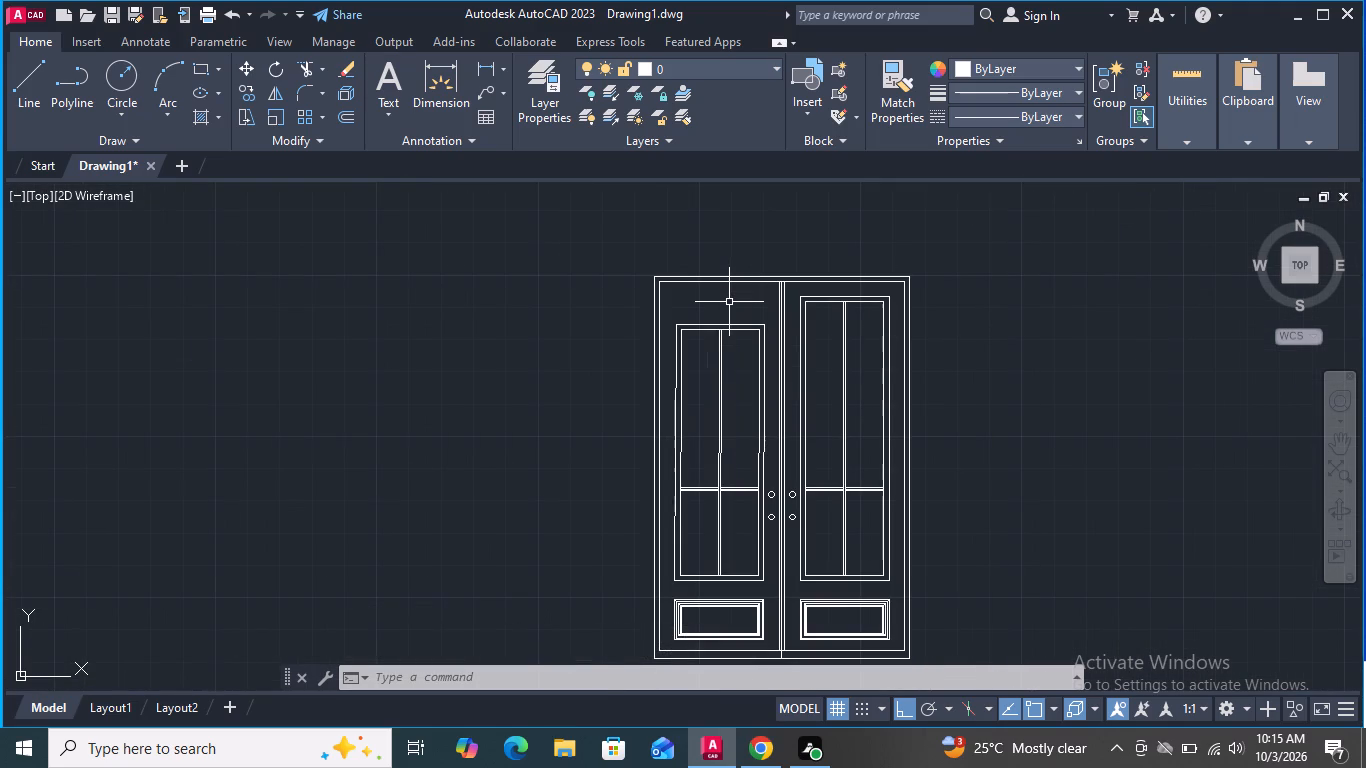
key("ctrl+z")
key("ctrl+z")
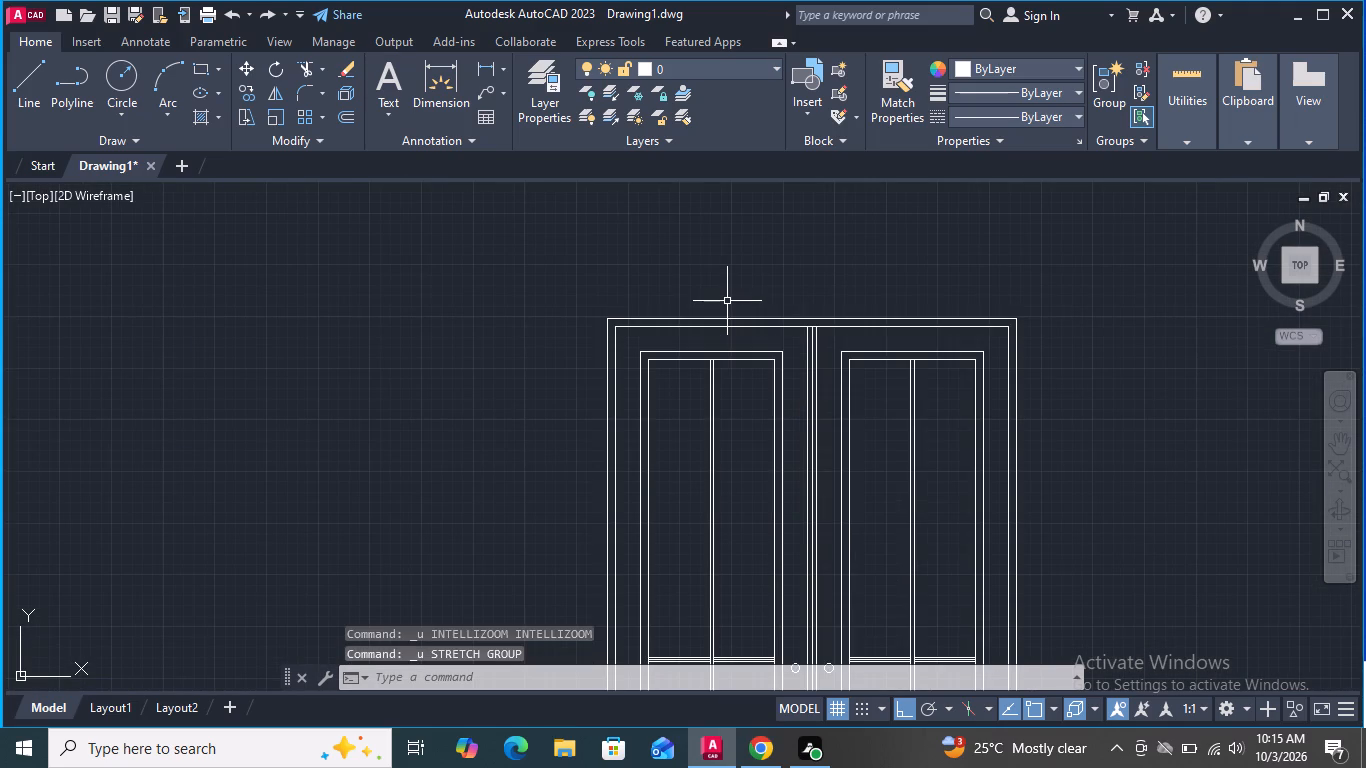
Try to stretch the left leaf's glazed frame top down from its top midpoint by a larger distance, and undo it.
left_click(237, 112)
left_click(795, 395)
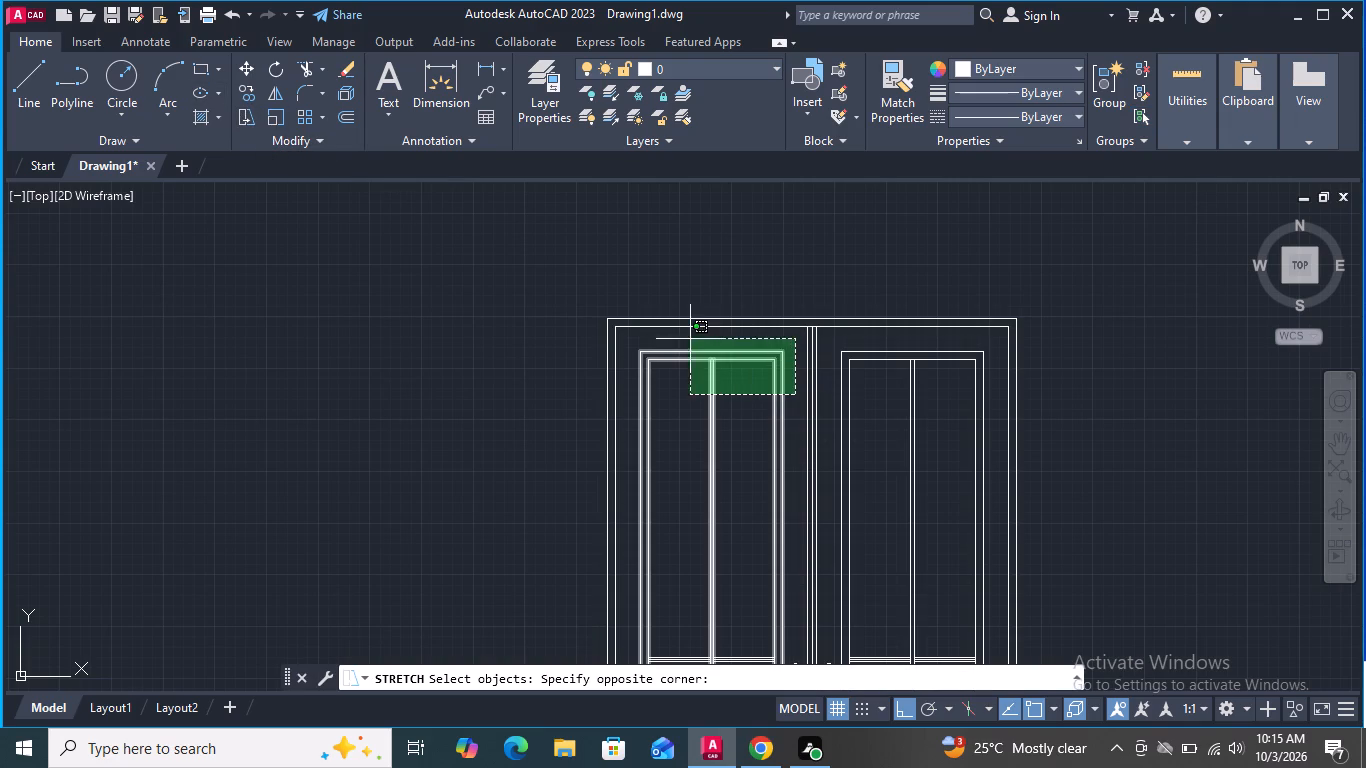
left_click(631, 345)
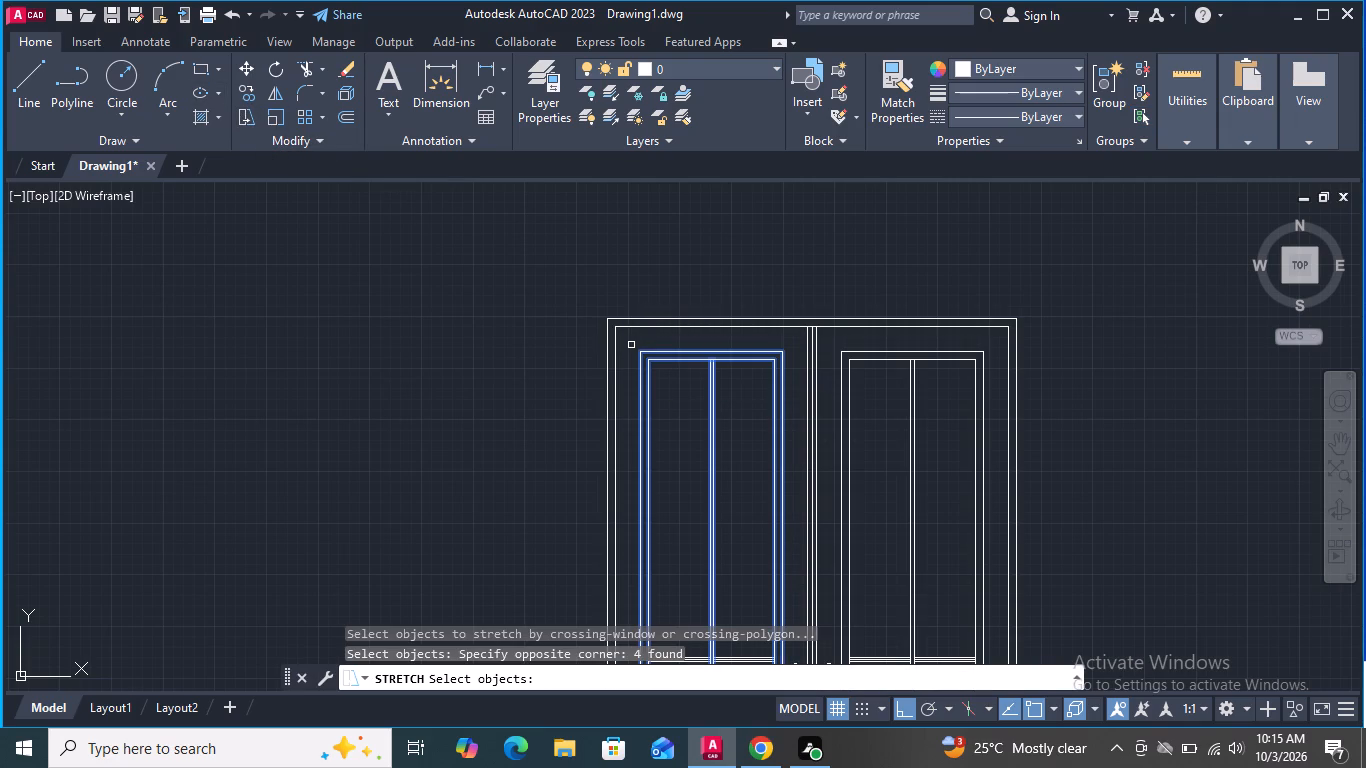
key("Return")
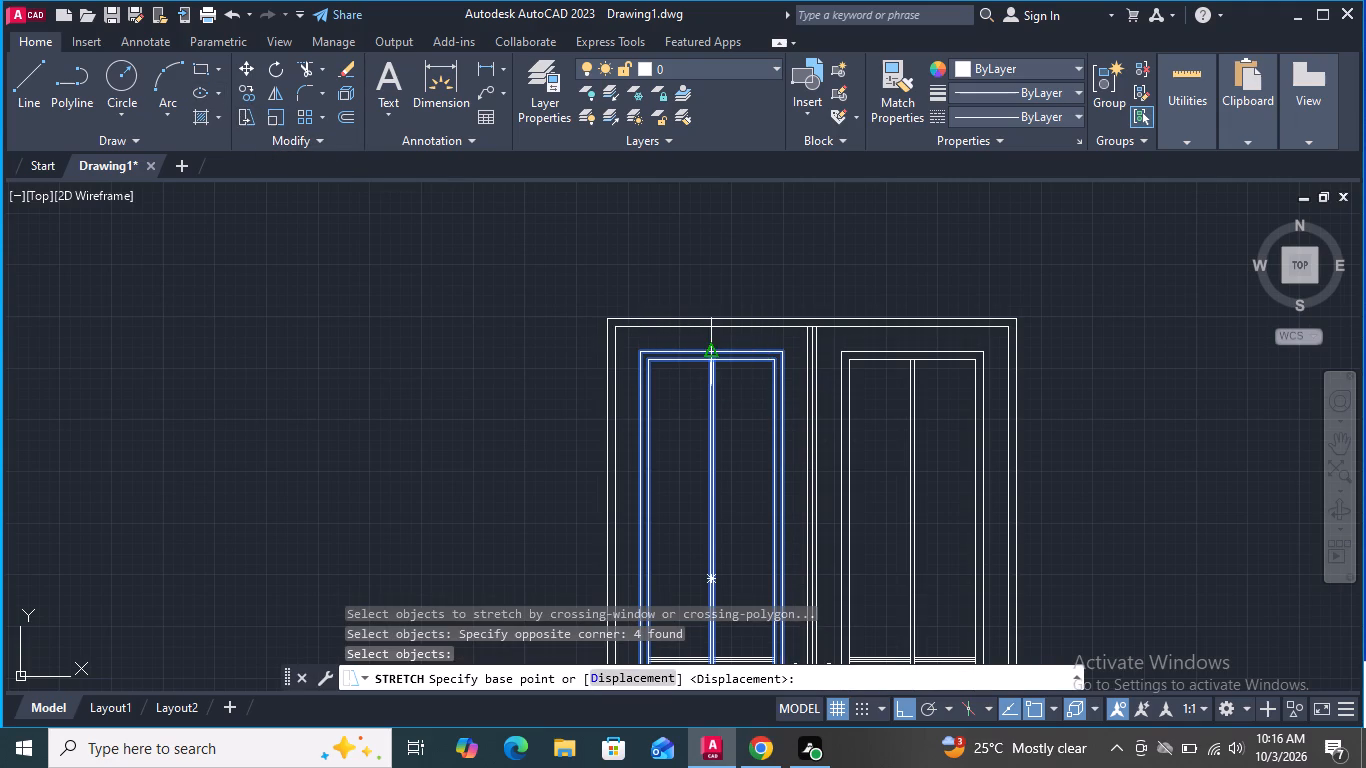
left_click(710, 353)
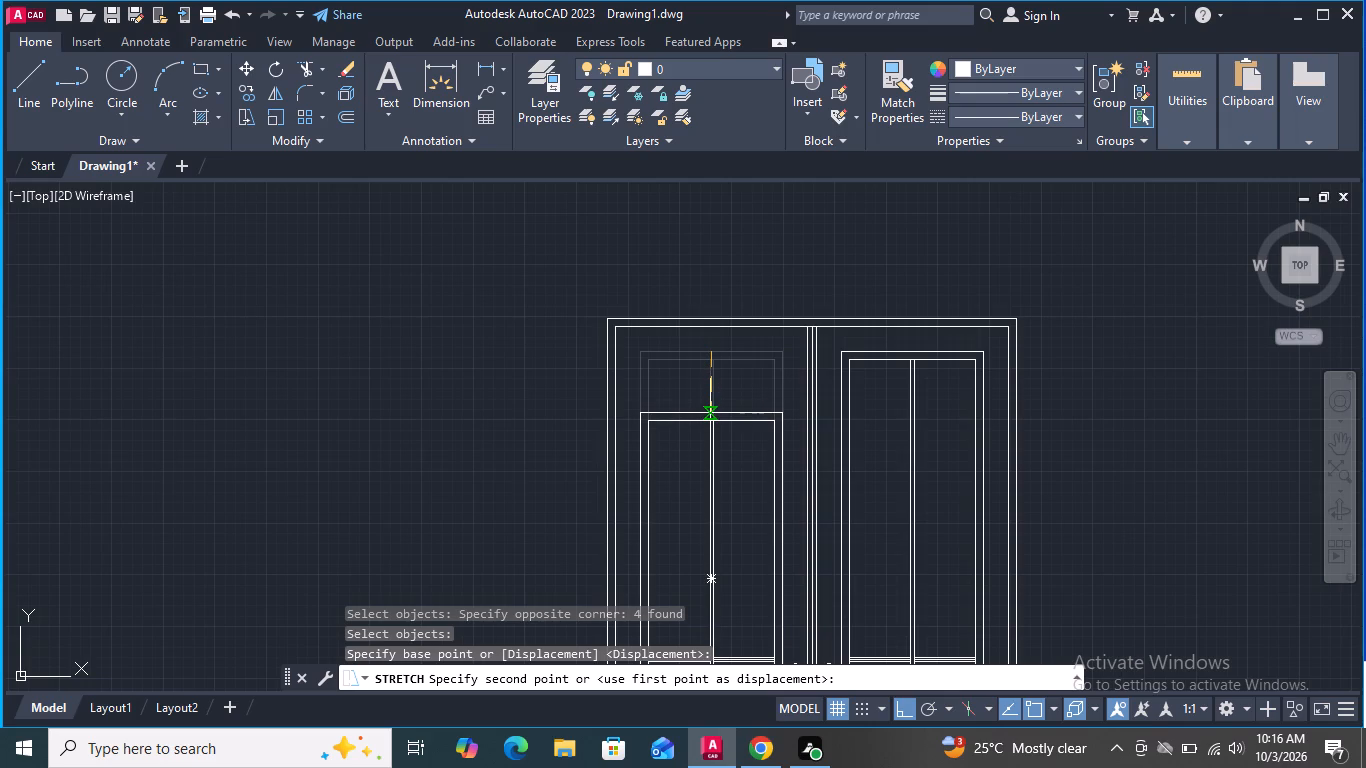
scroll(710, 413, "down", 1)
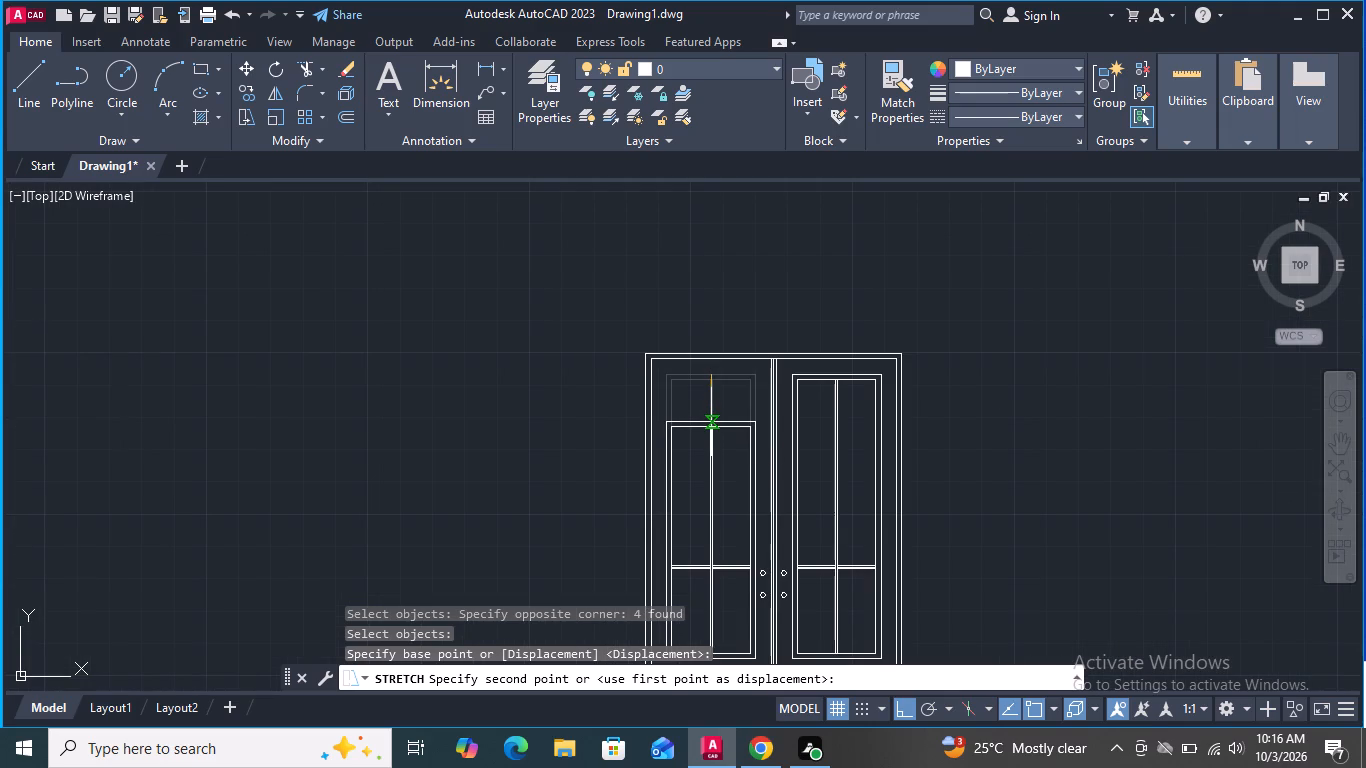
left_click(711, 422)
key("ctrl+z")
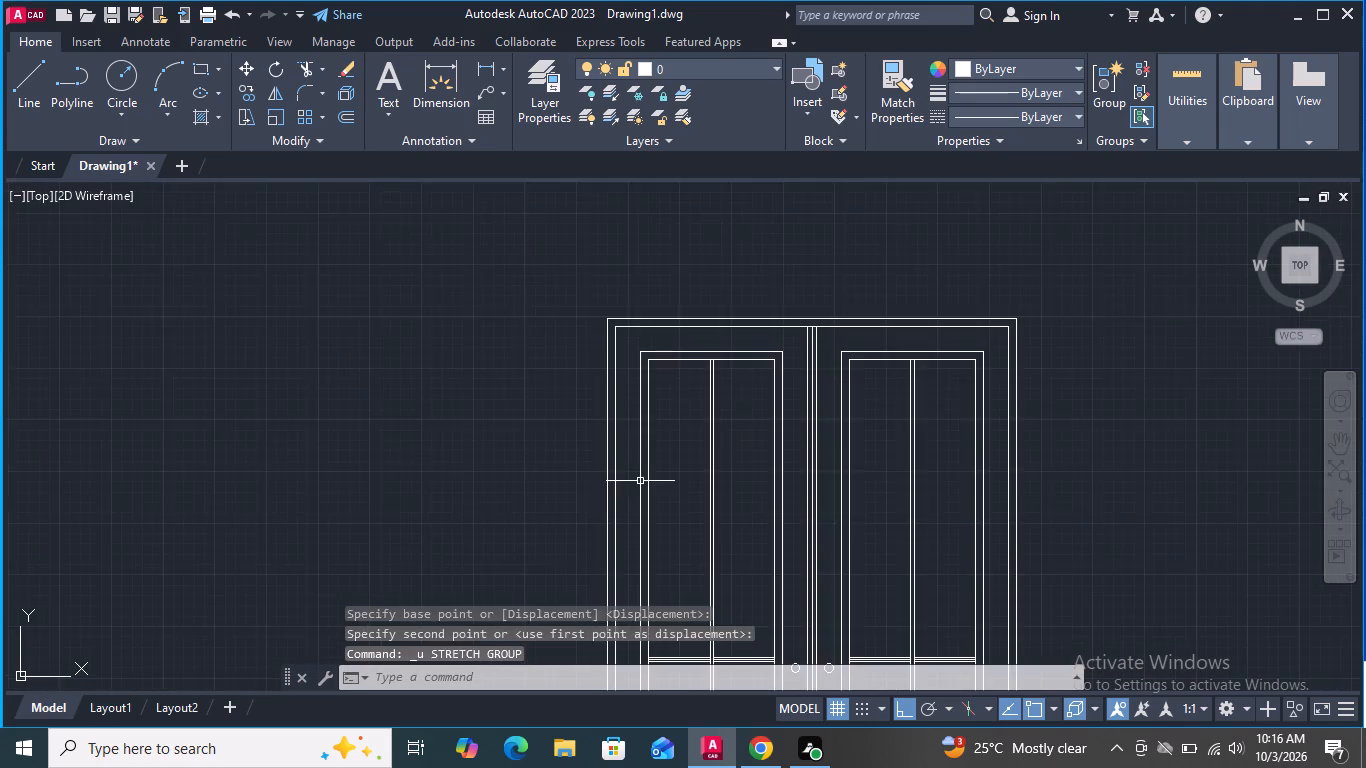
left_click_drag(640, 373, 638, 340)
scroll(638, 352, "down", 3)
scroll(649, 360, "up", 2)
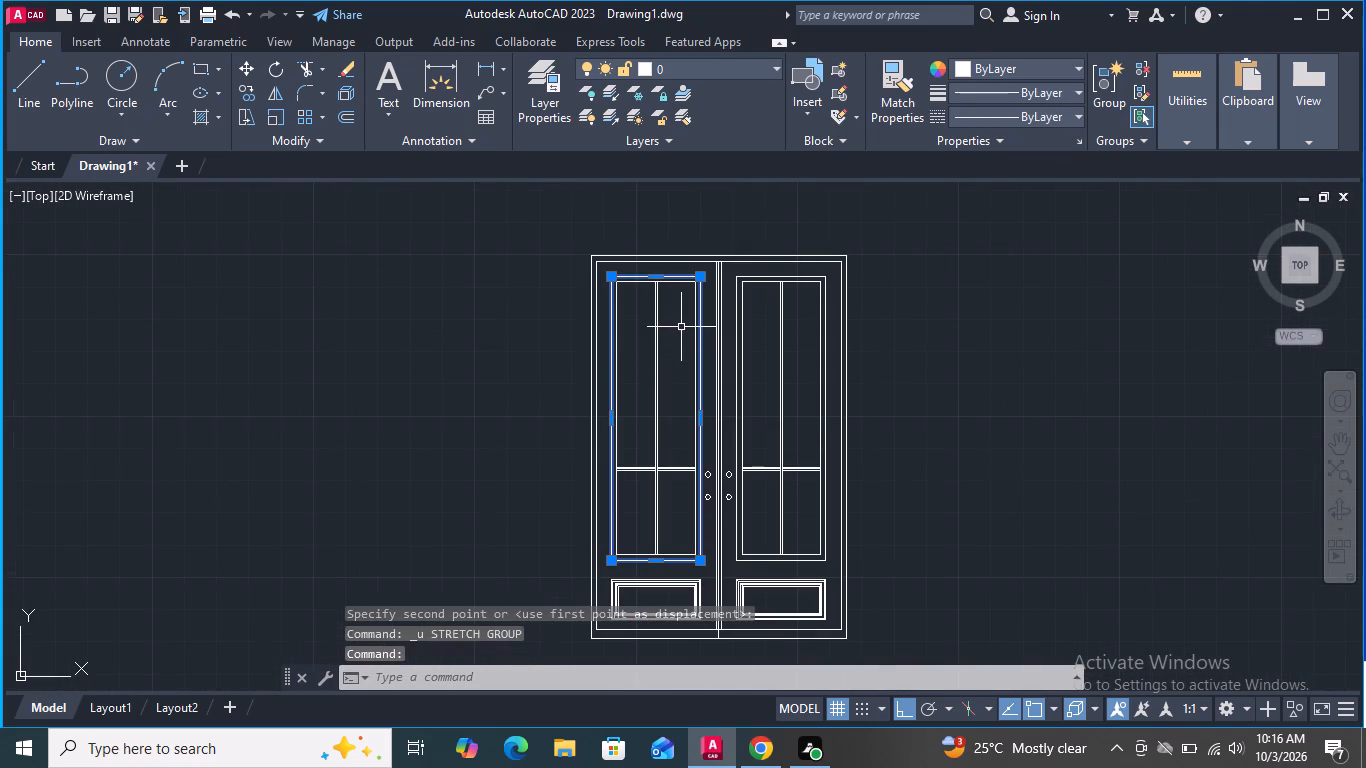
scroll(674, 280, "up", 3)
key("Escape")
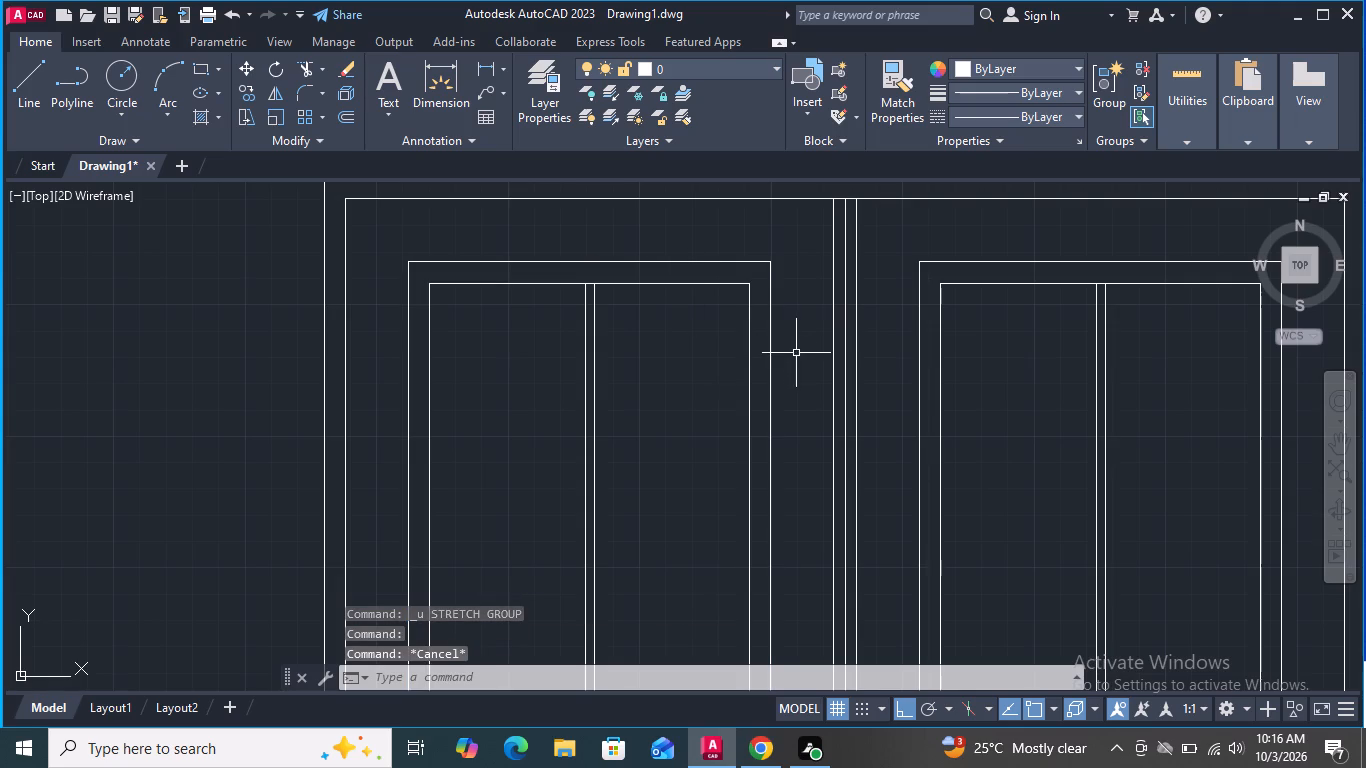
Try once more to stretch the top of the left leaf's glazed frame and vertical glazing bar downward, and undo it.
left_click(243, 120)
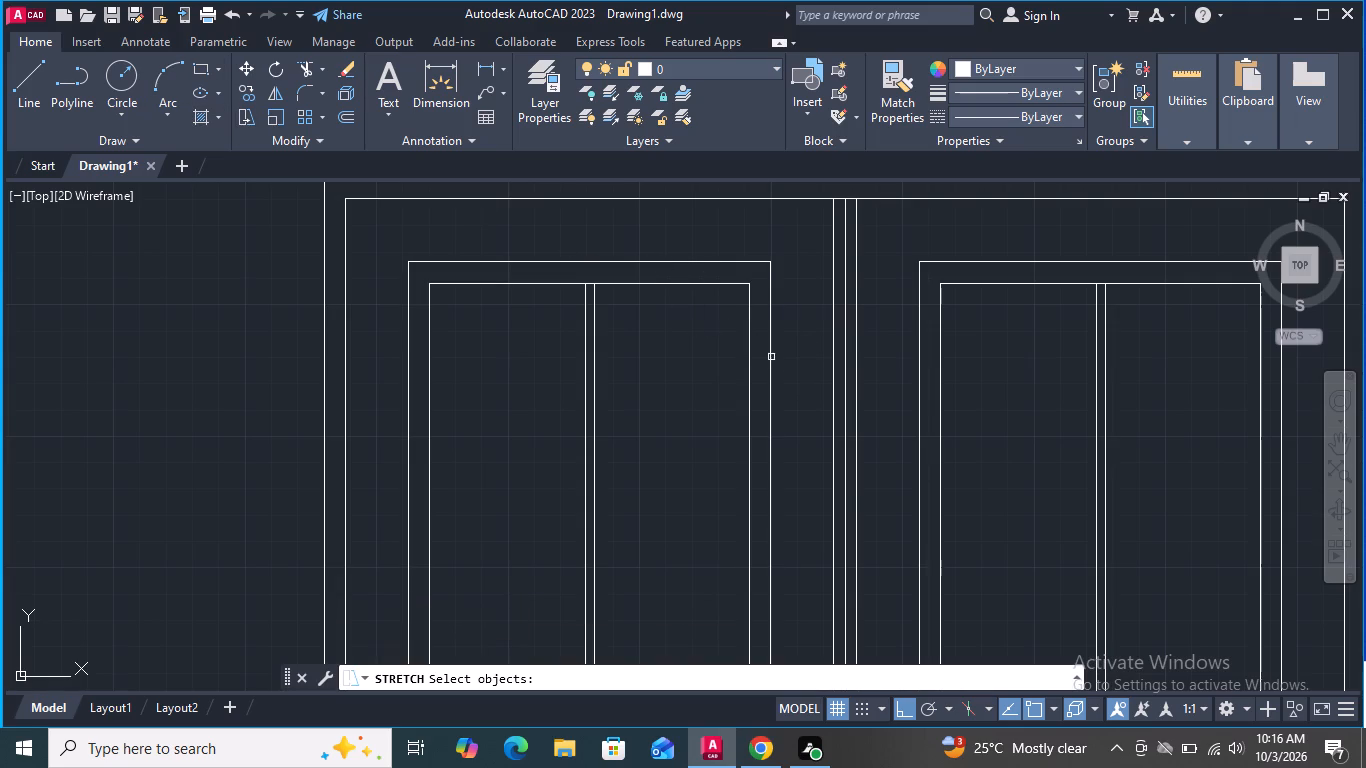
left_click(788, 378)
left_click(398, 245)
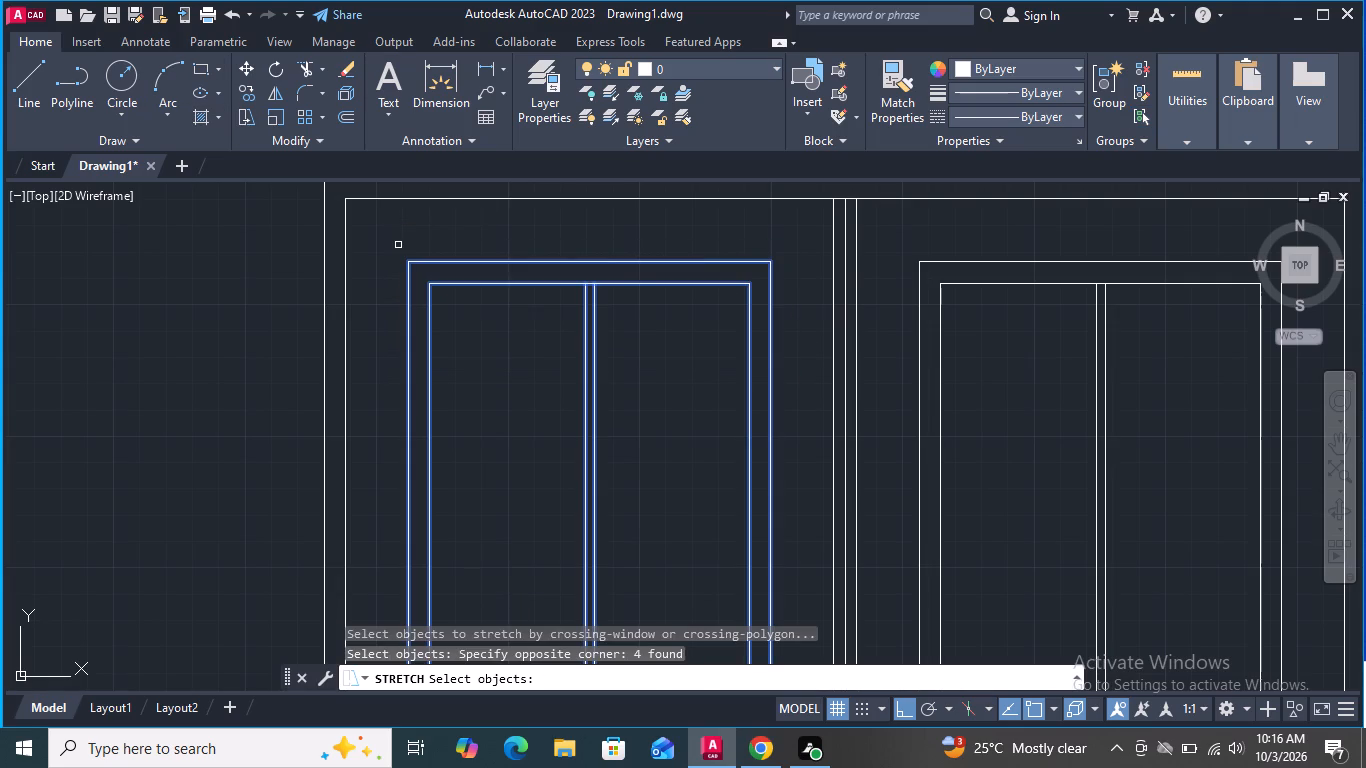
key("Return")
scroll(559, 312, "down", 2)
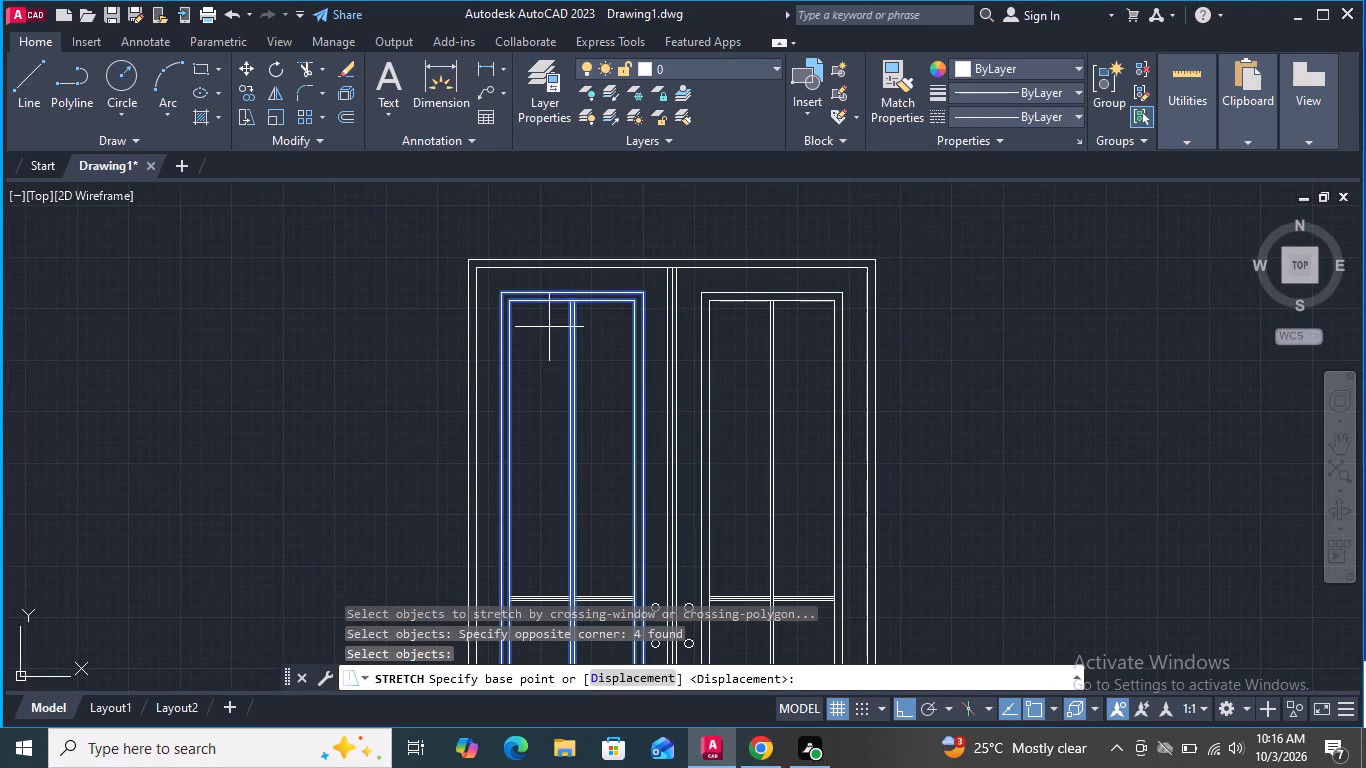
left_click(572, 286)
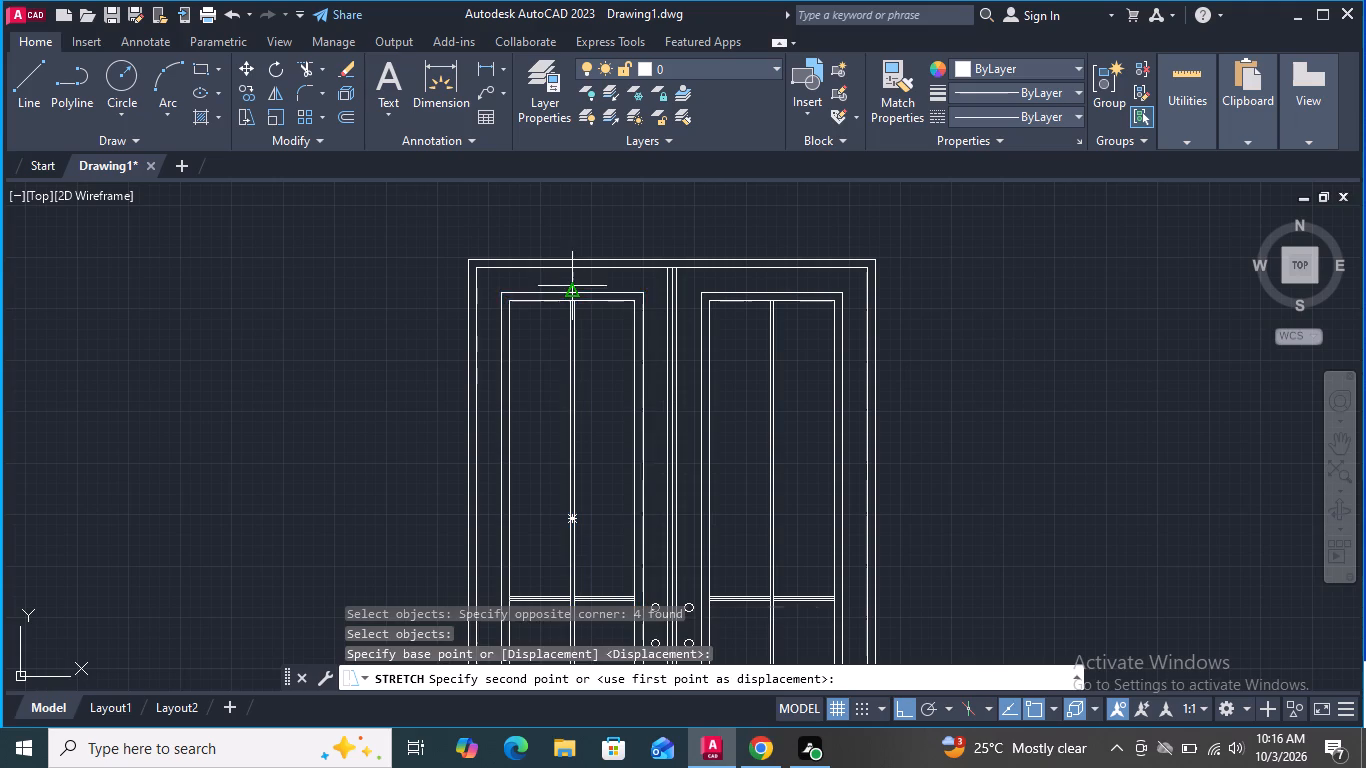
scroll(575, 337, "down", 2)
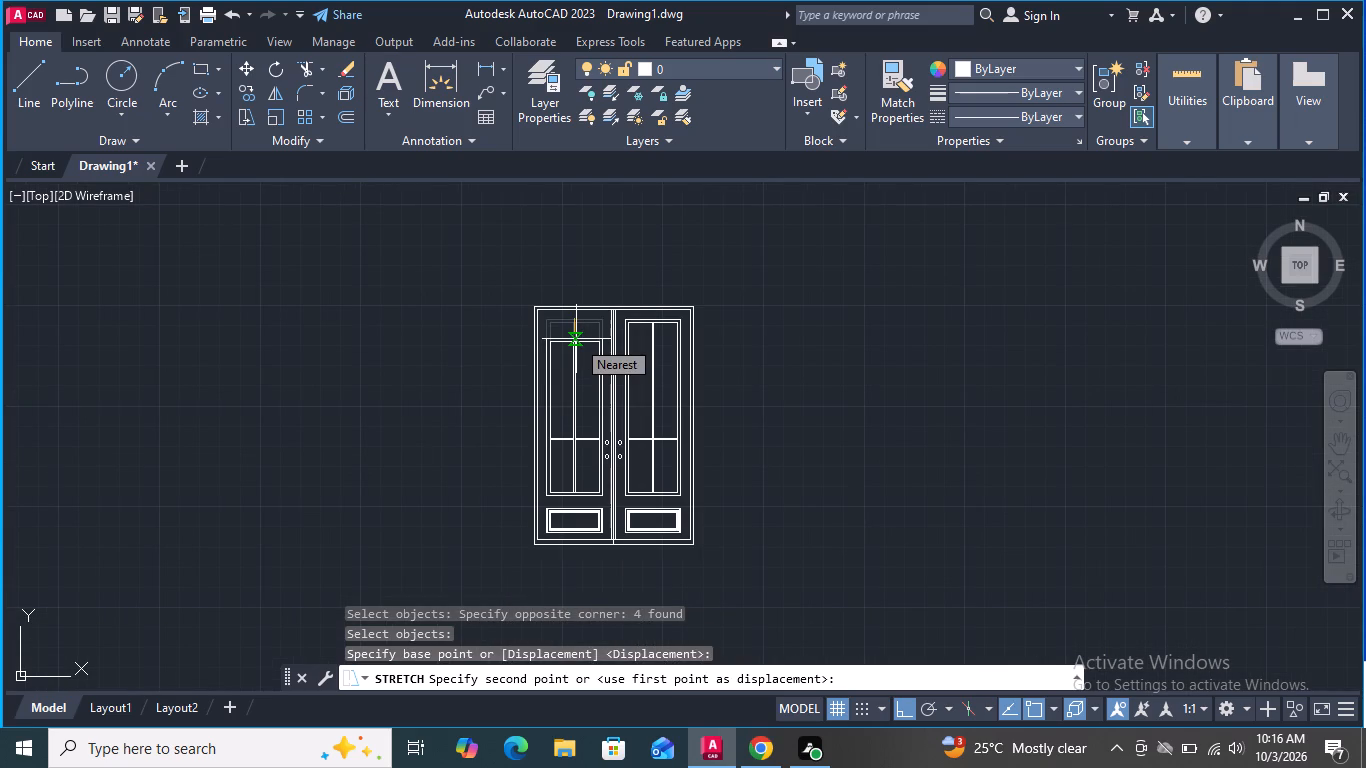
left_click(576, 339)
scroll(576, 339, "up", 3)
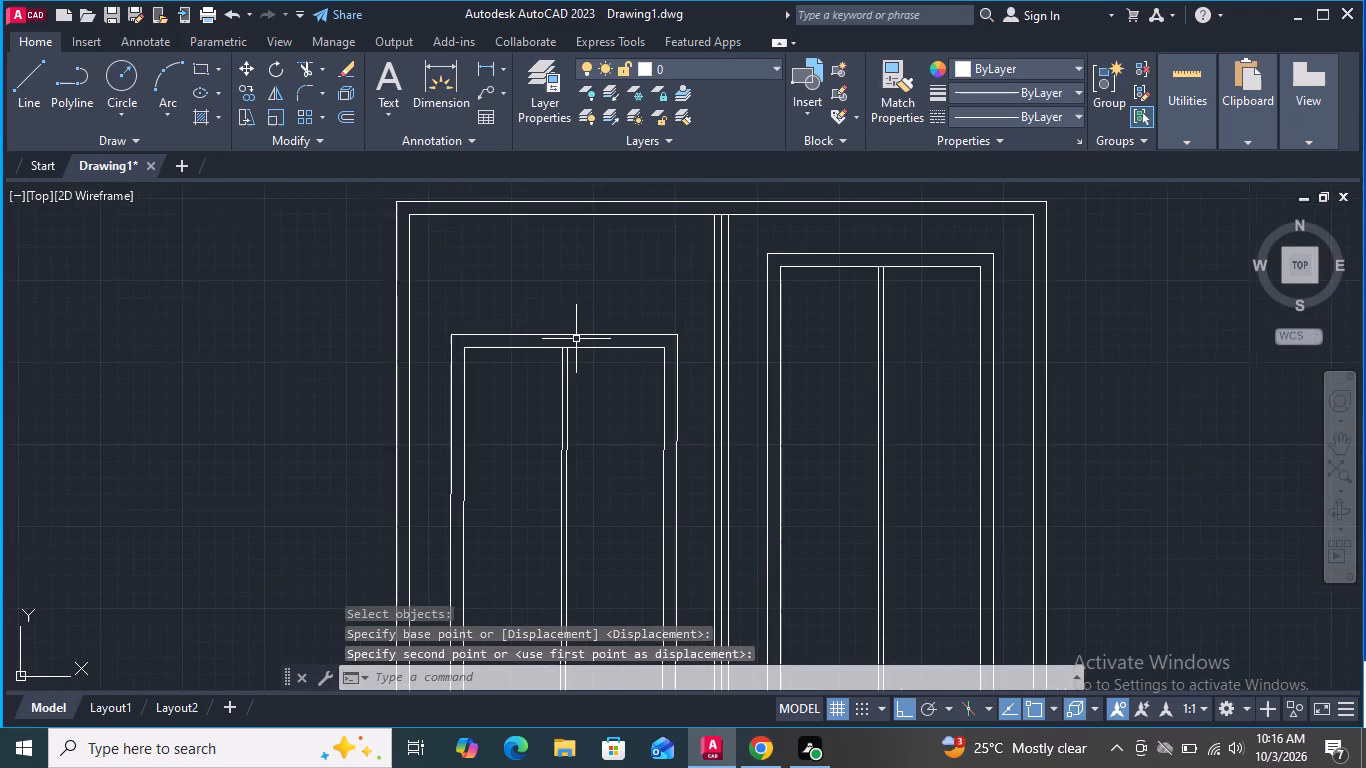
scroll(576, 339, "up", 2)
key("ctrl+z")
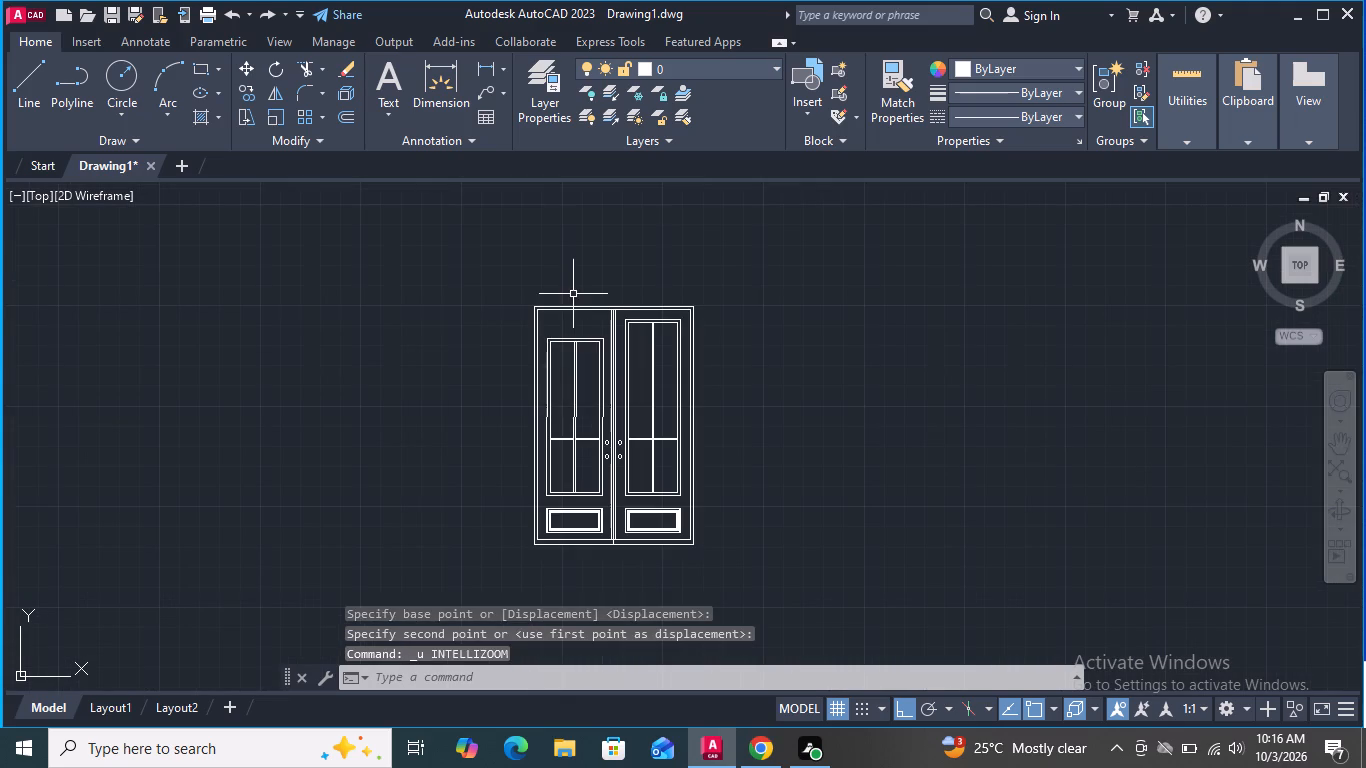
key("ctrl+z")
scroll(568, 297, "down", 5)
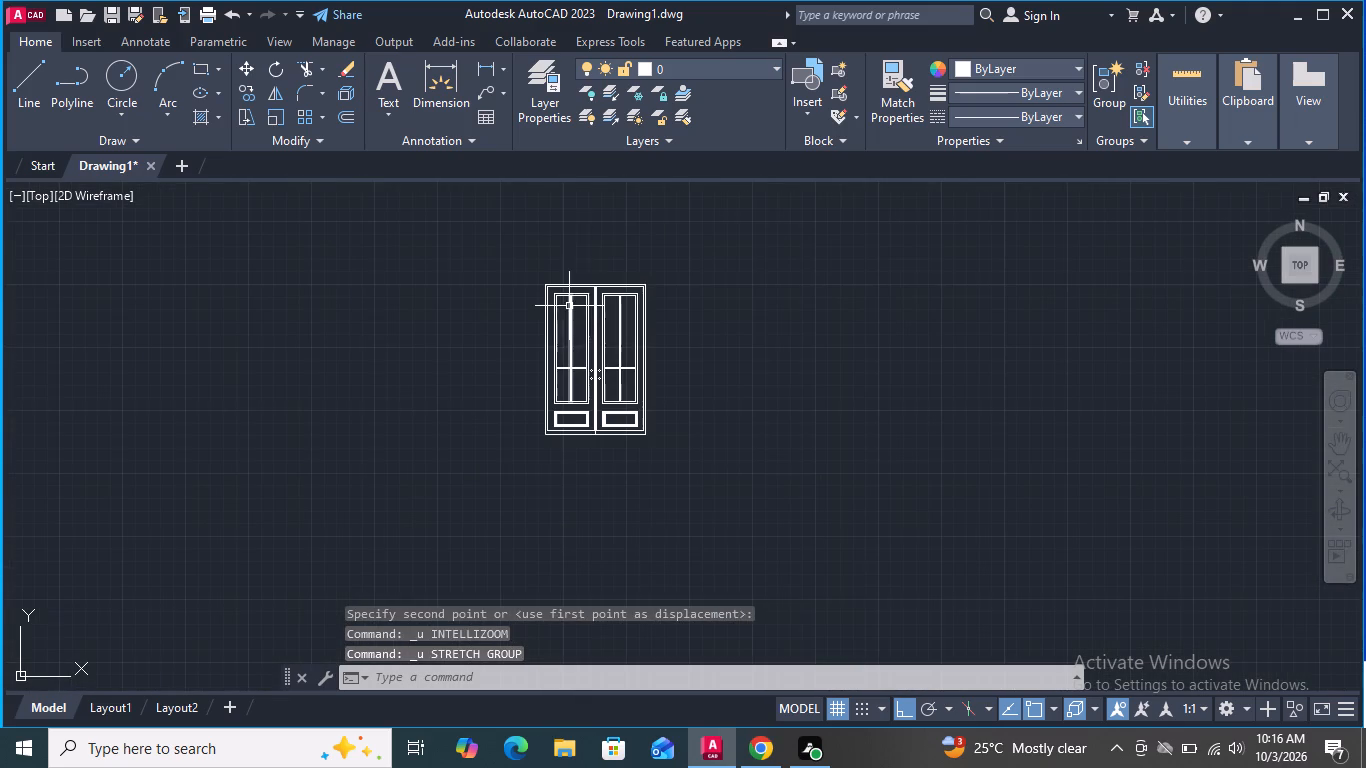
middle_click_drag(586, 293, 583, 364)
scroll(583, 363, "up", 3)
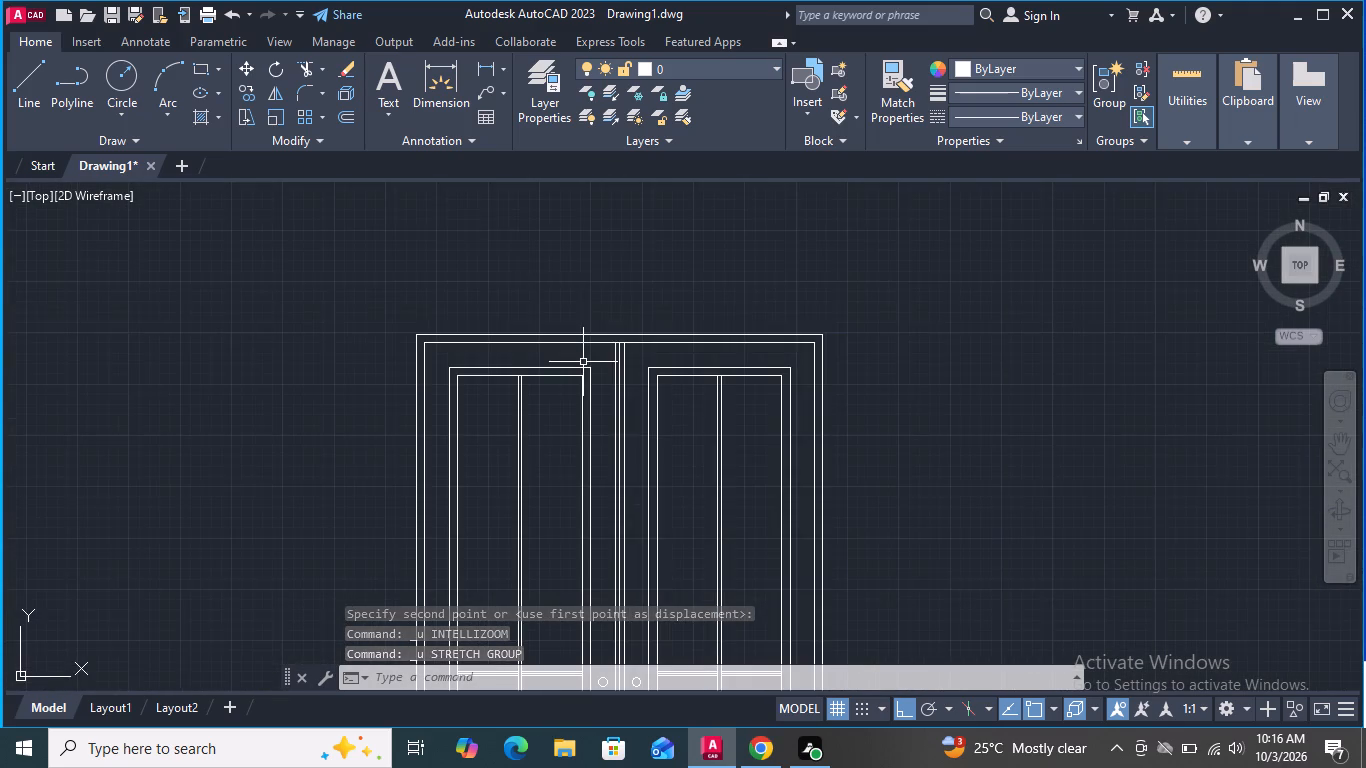
Stretch the top of the outer door frame and the central meeting lines upward by a little over 1'-4".
left_click(245, 108)
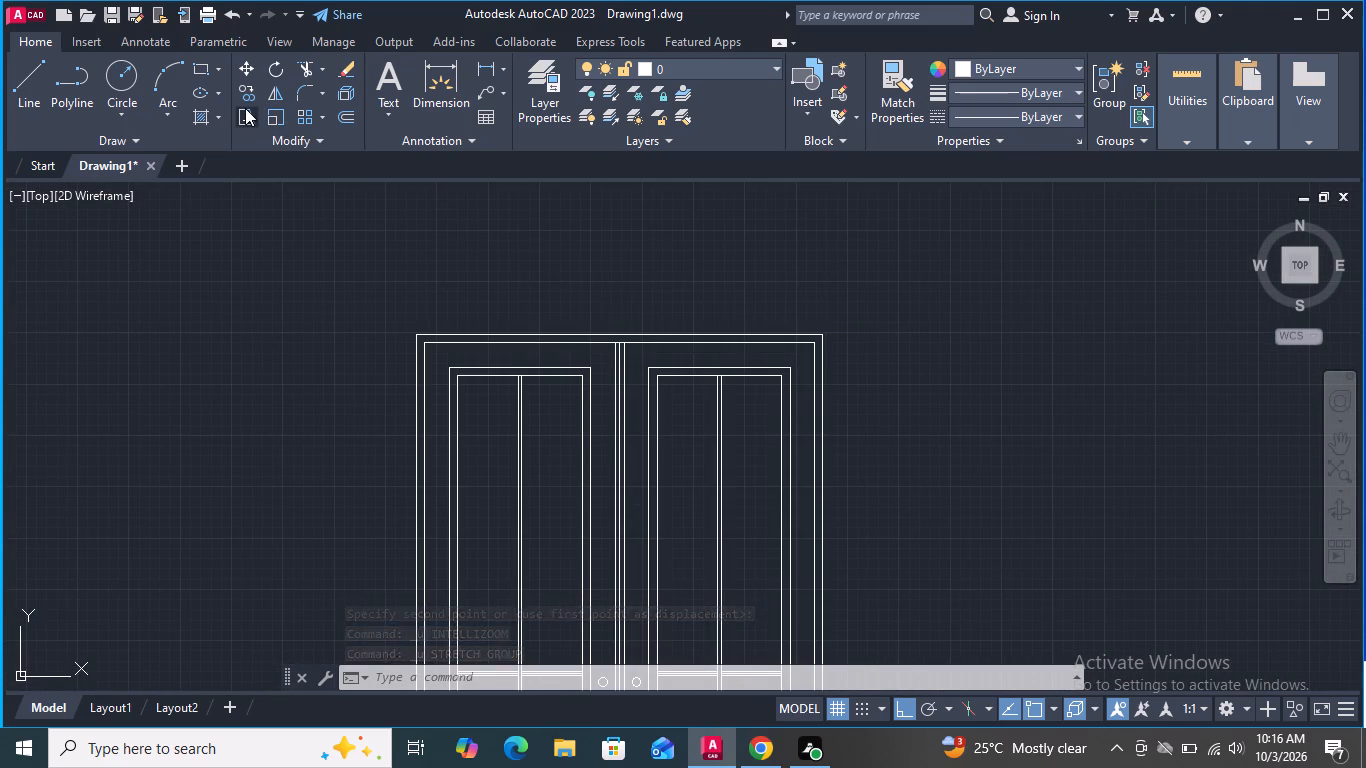
left_click_drag(879, 370, 853, 337)
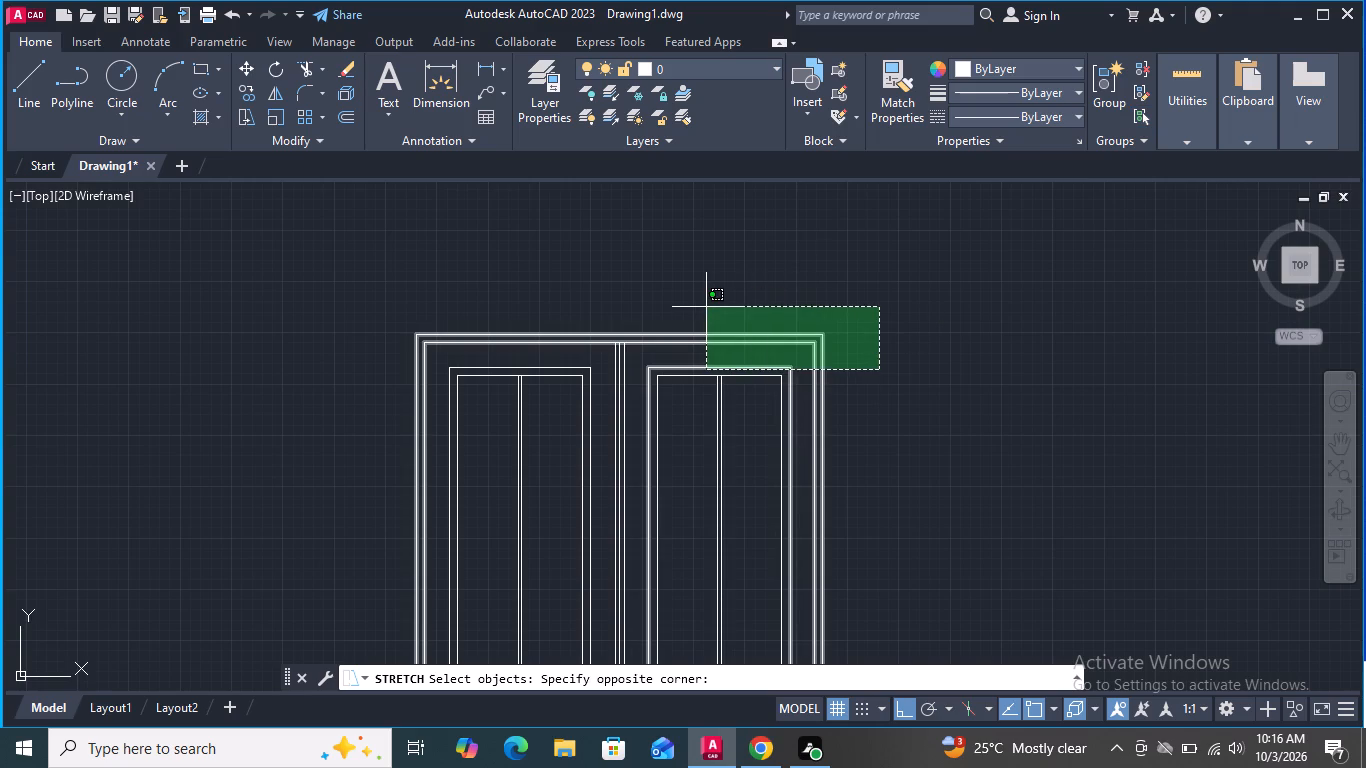
key("Escape")
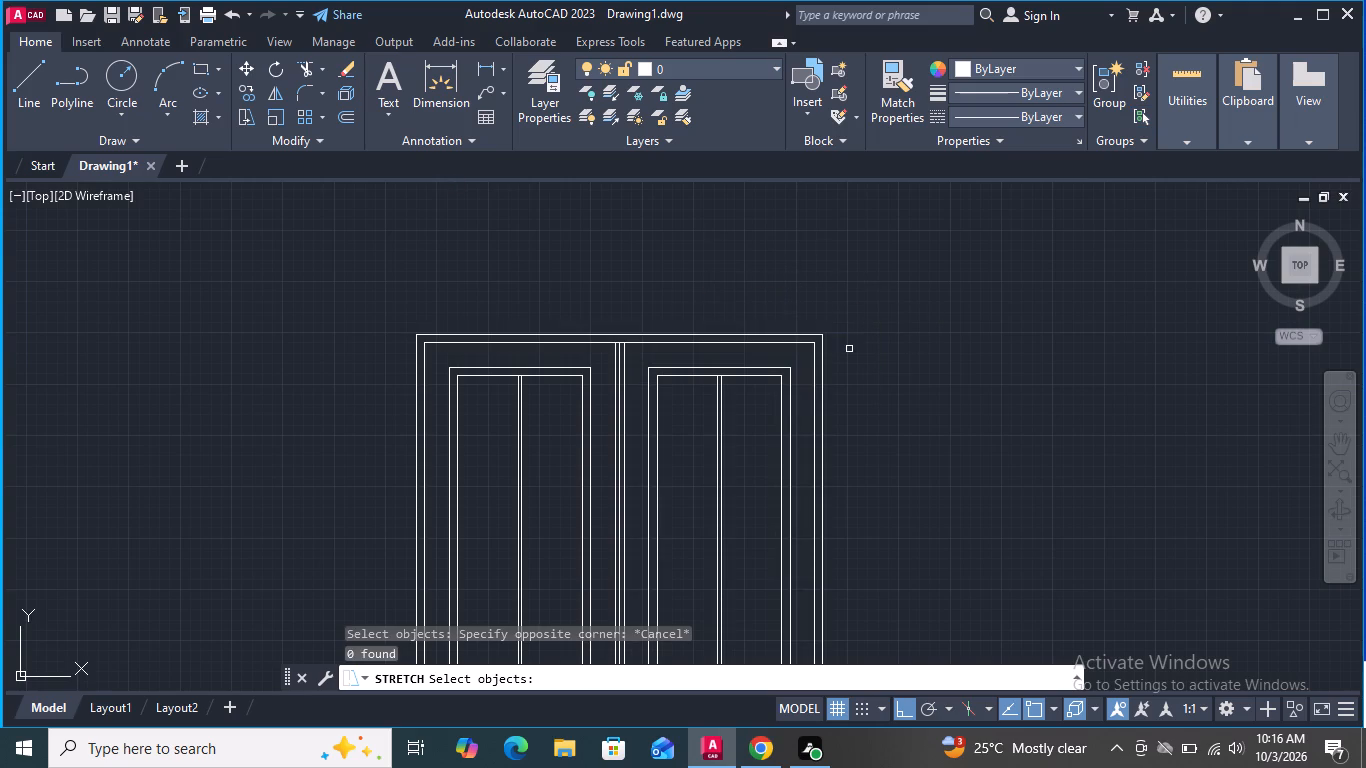
left_click(849, 353)
left_click(359, 259)
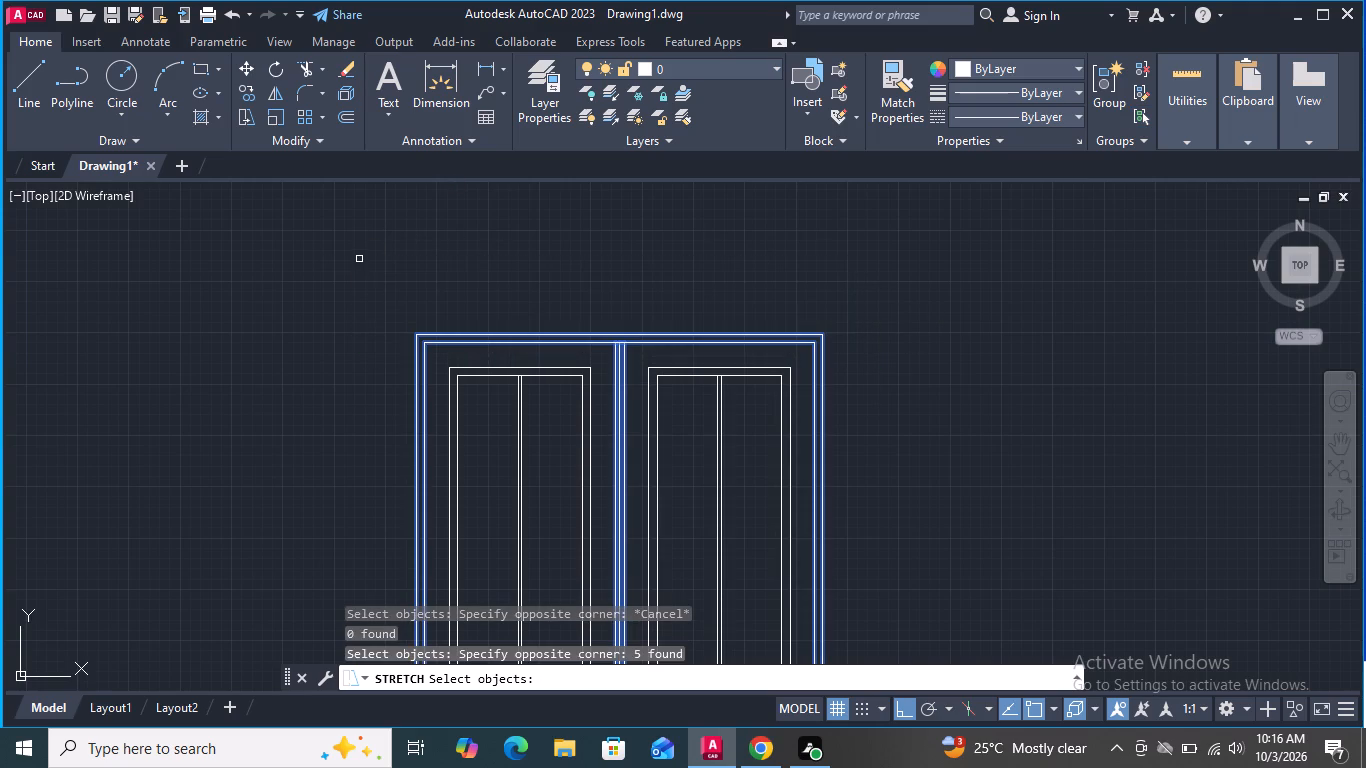
key("Return")
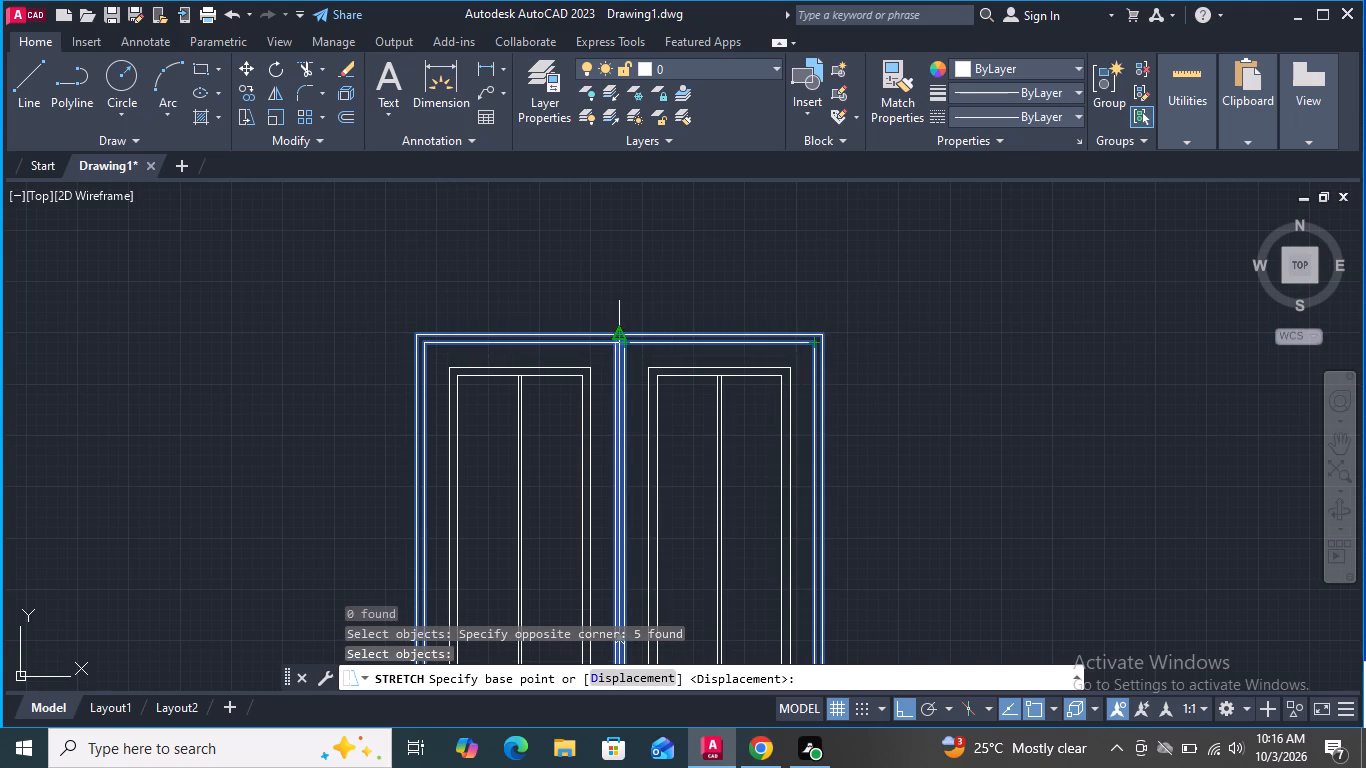
left_click(614, 334)
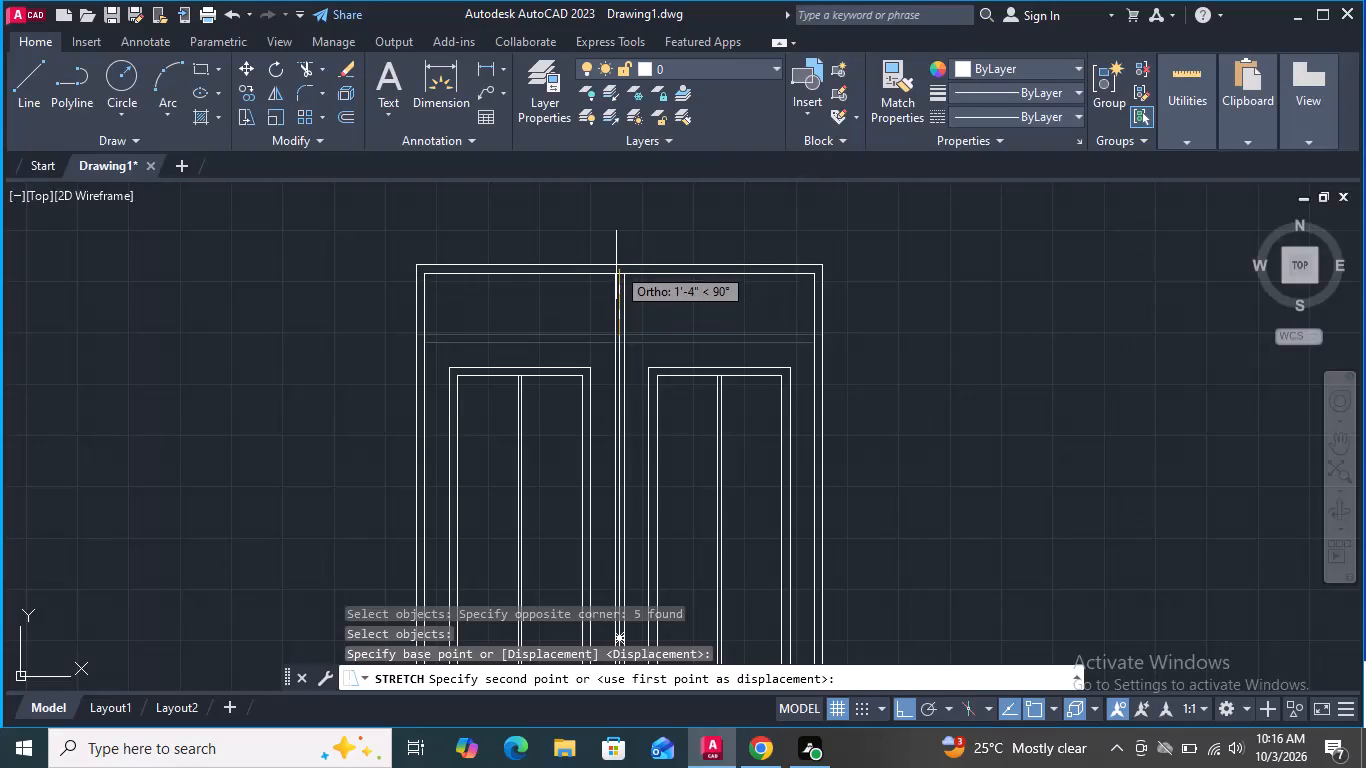
left_click(617, 257)
scroll(637, 330, "down", 2)
key("space")
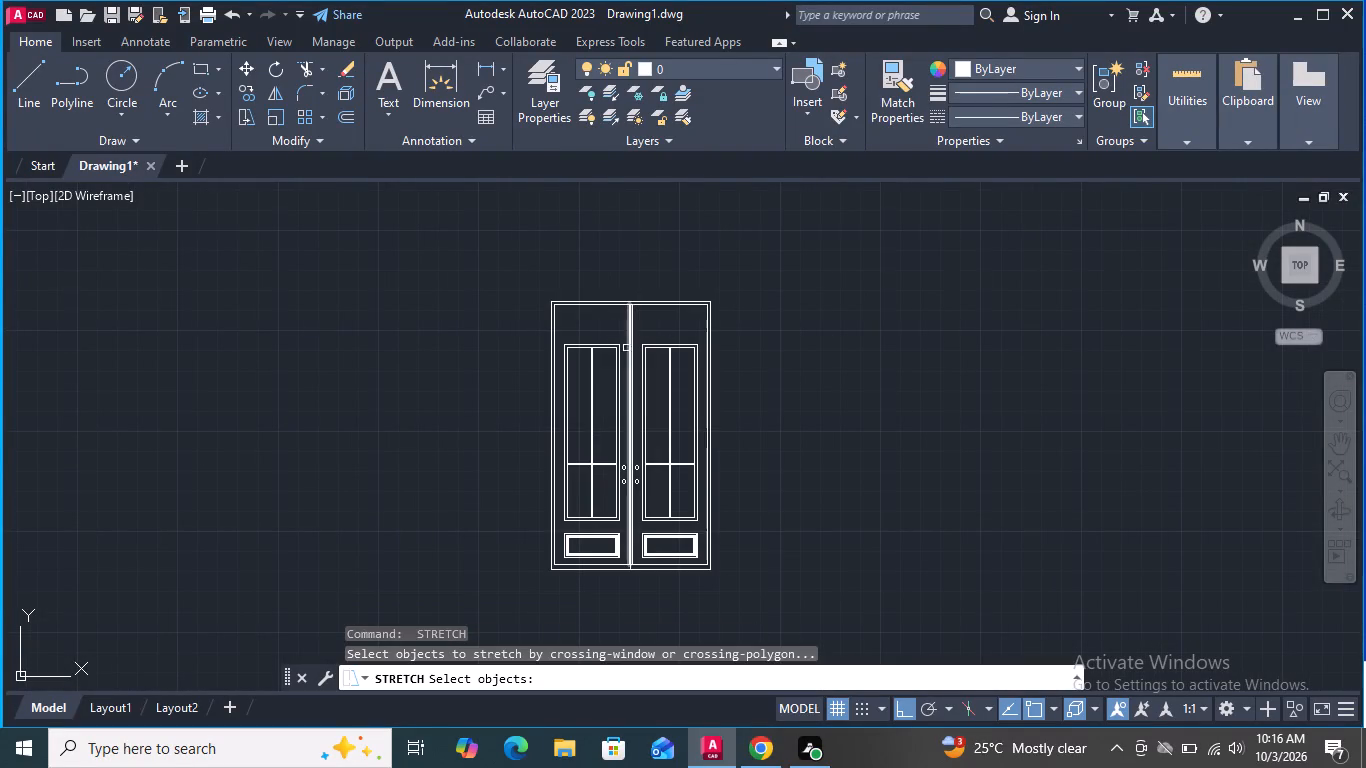
key("Escape")
key("grave")
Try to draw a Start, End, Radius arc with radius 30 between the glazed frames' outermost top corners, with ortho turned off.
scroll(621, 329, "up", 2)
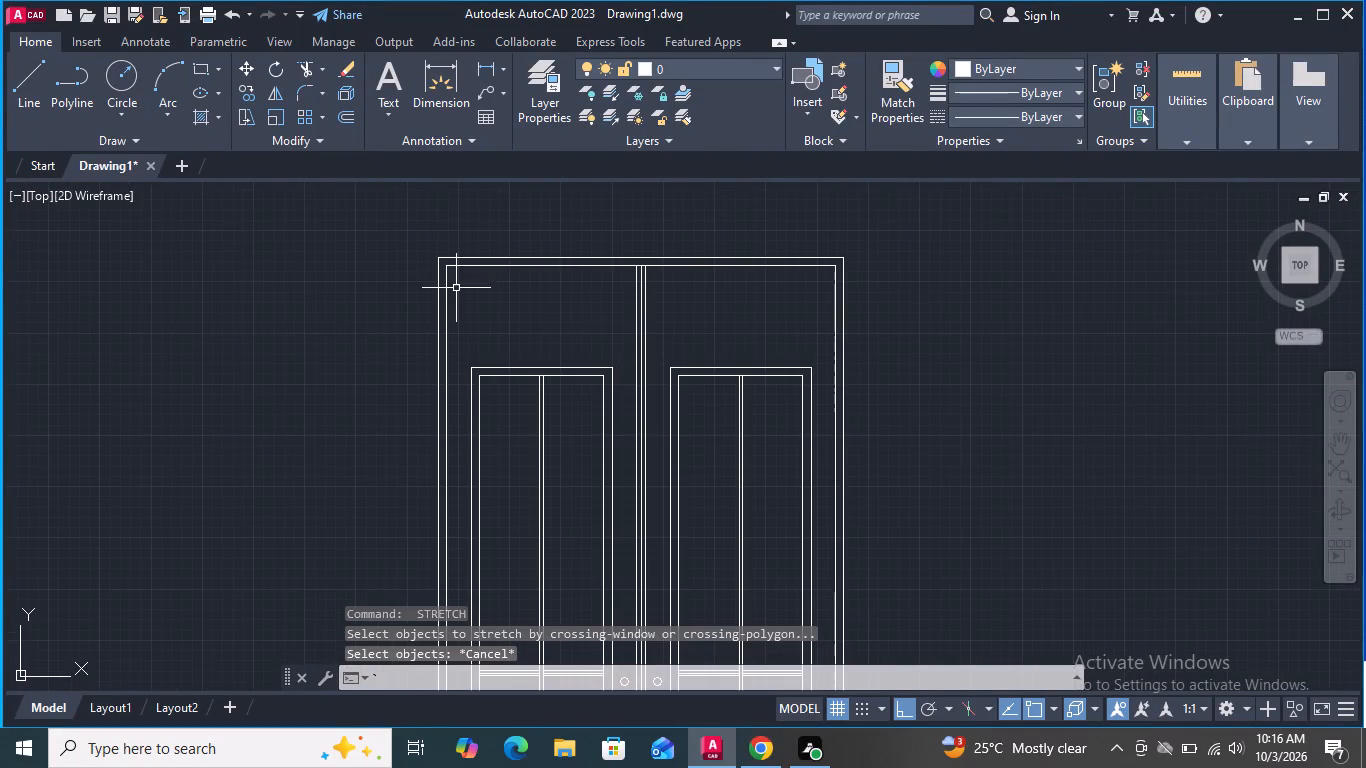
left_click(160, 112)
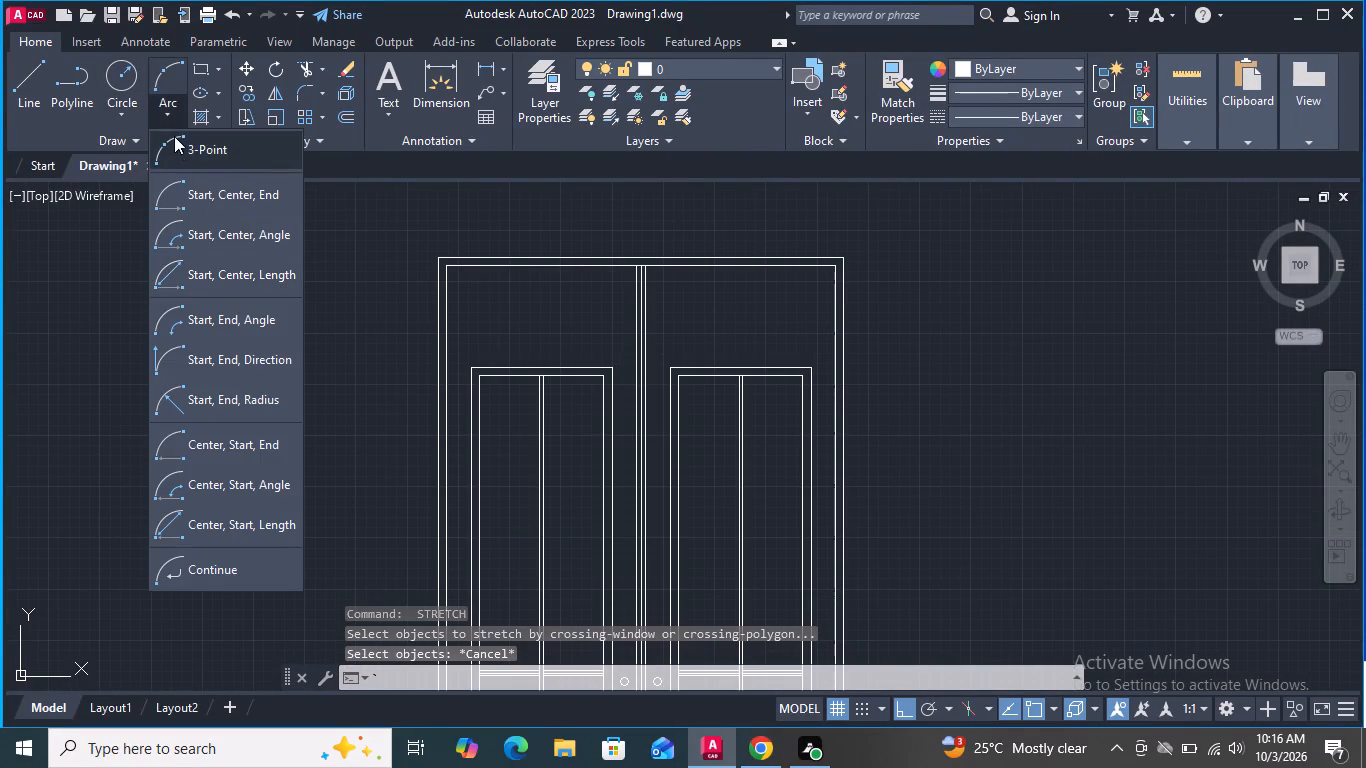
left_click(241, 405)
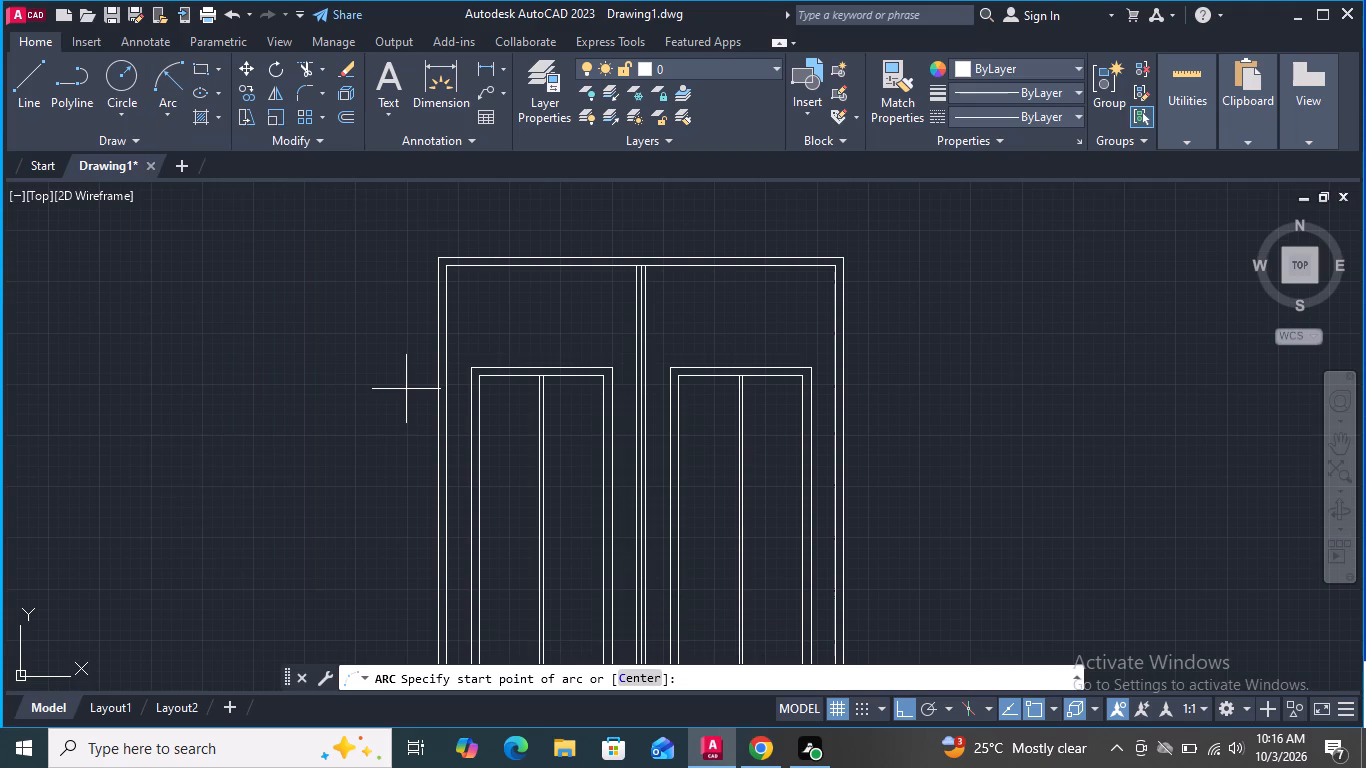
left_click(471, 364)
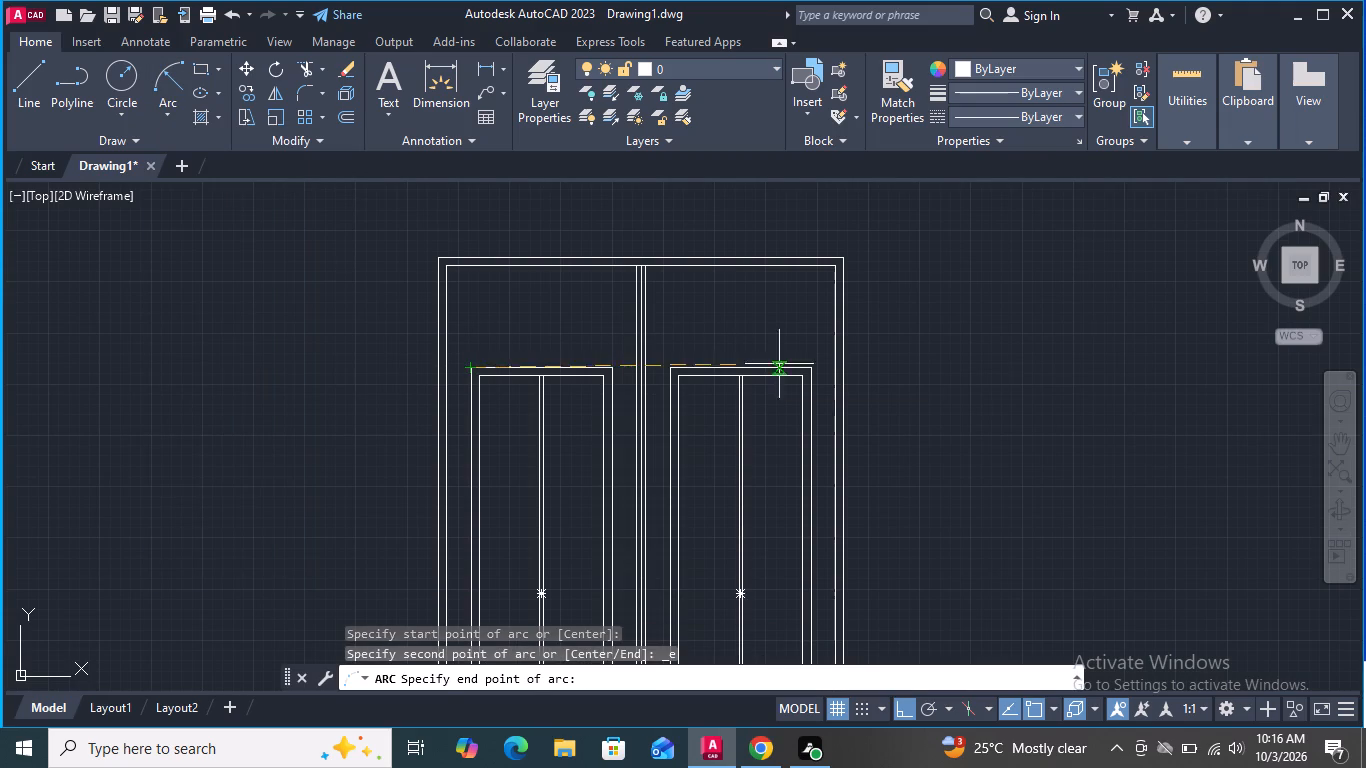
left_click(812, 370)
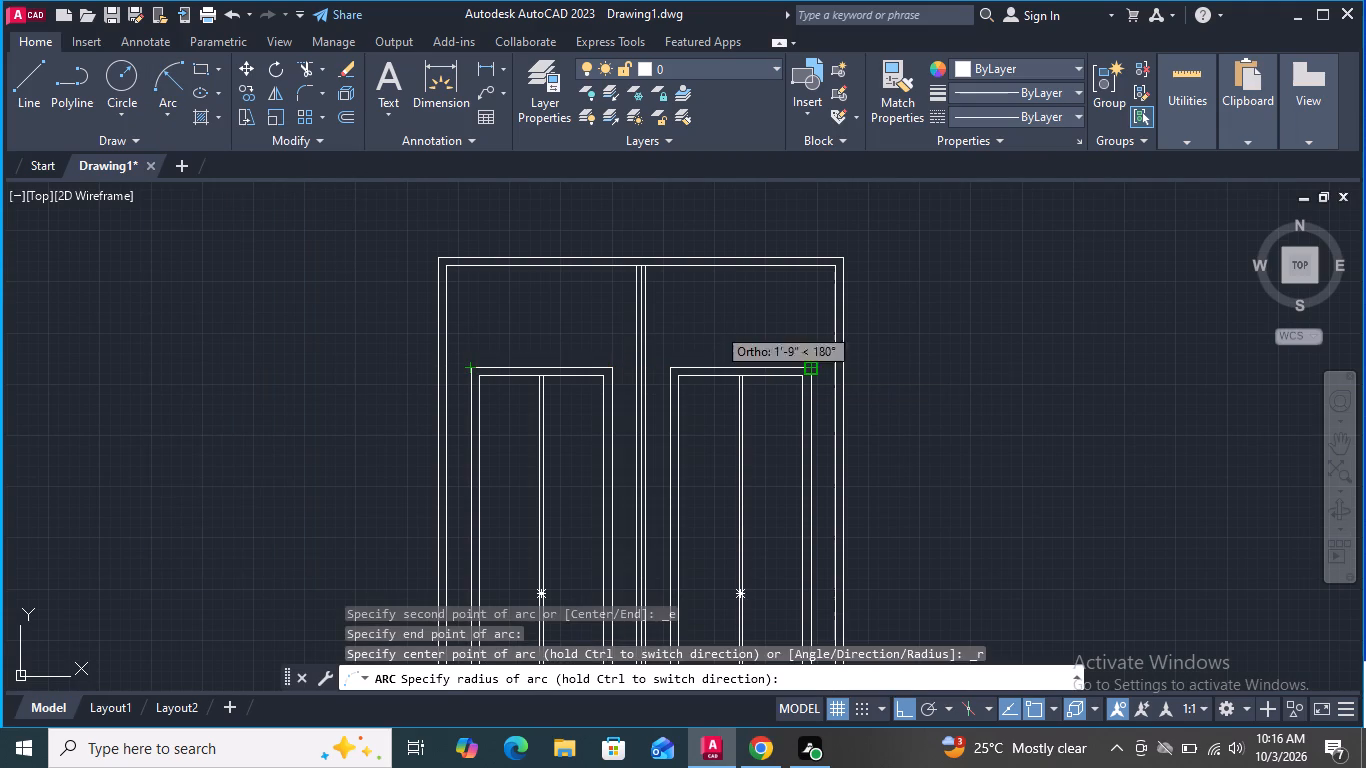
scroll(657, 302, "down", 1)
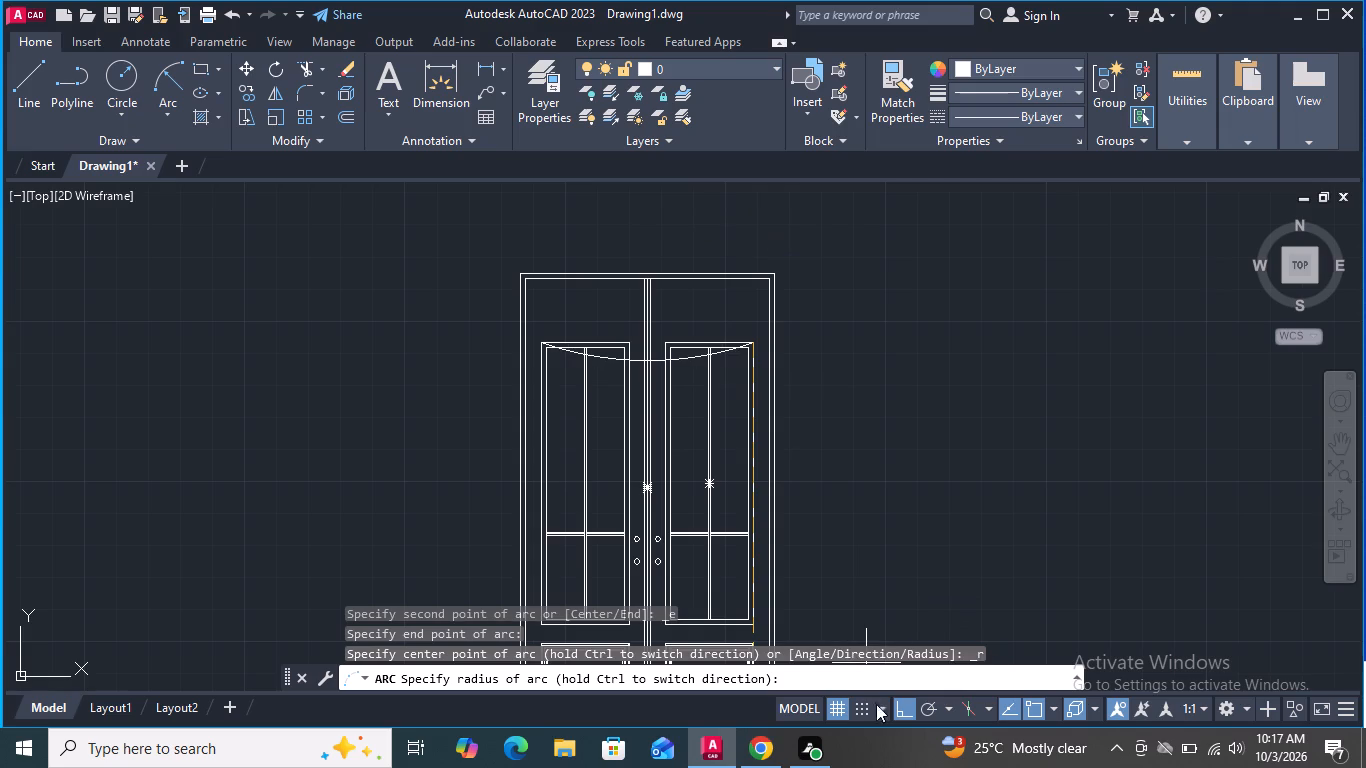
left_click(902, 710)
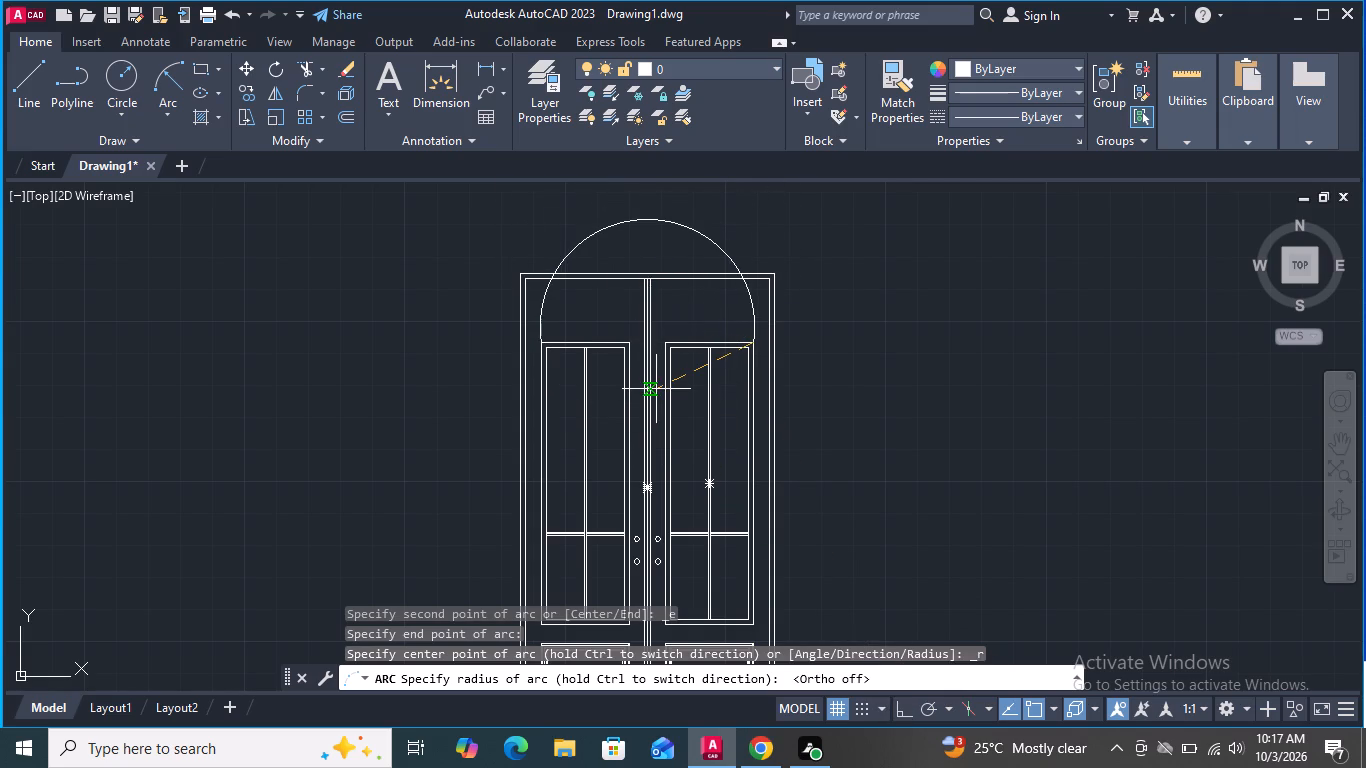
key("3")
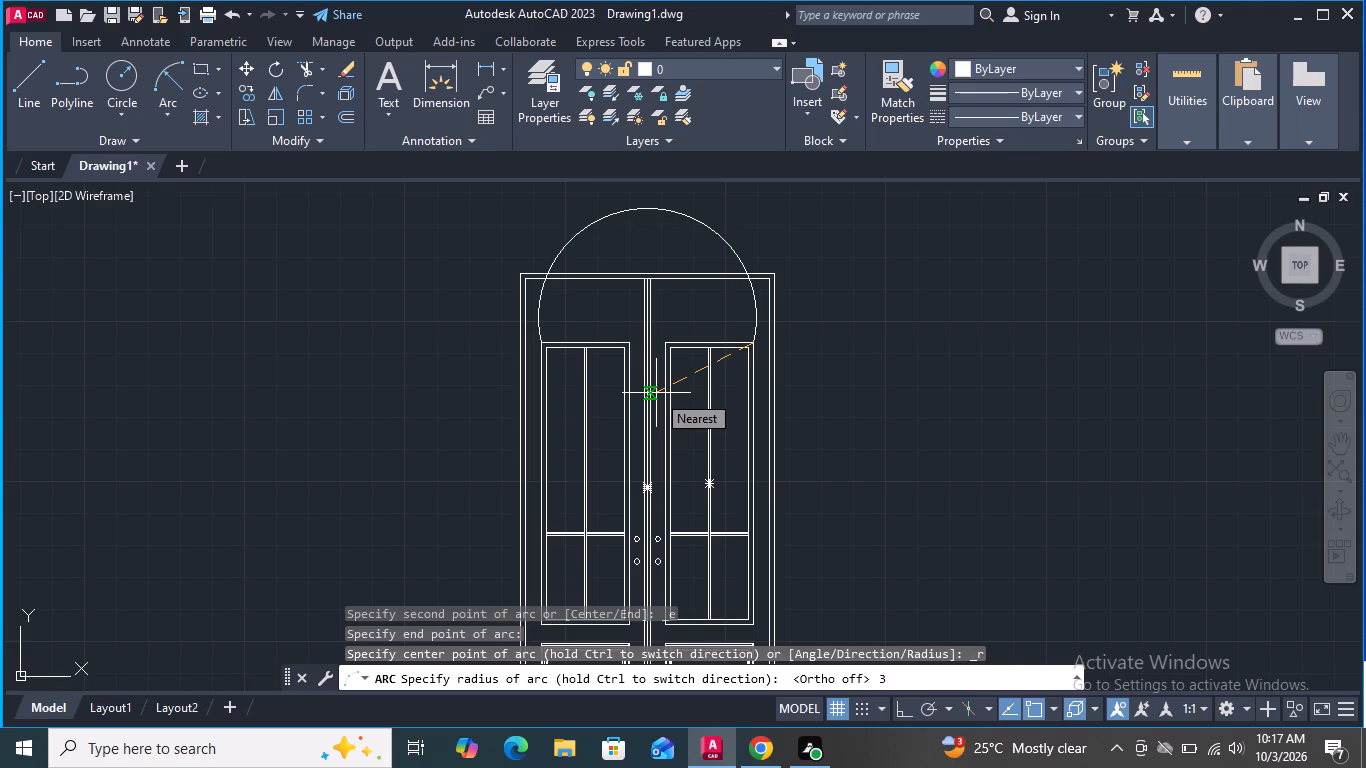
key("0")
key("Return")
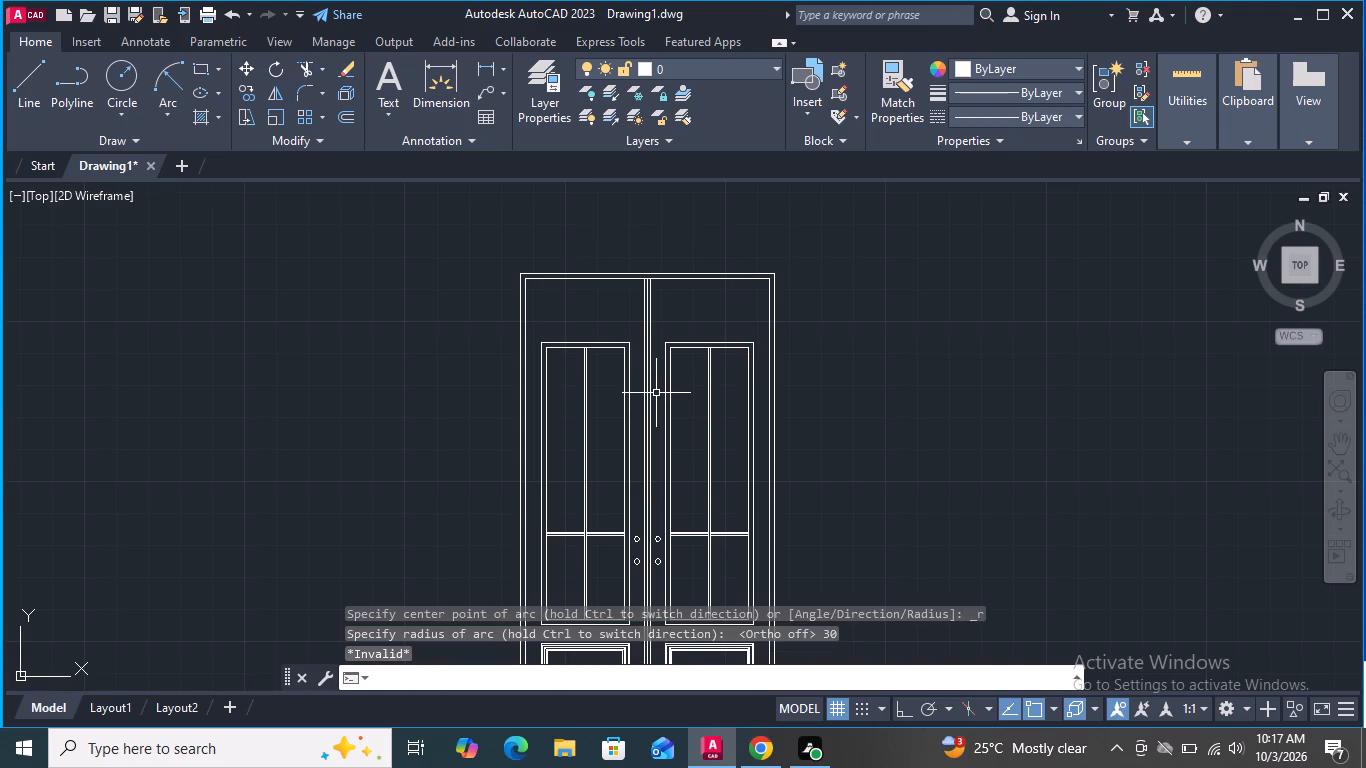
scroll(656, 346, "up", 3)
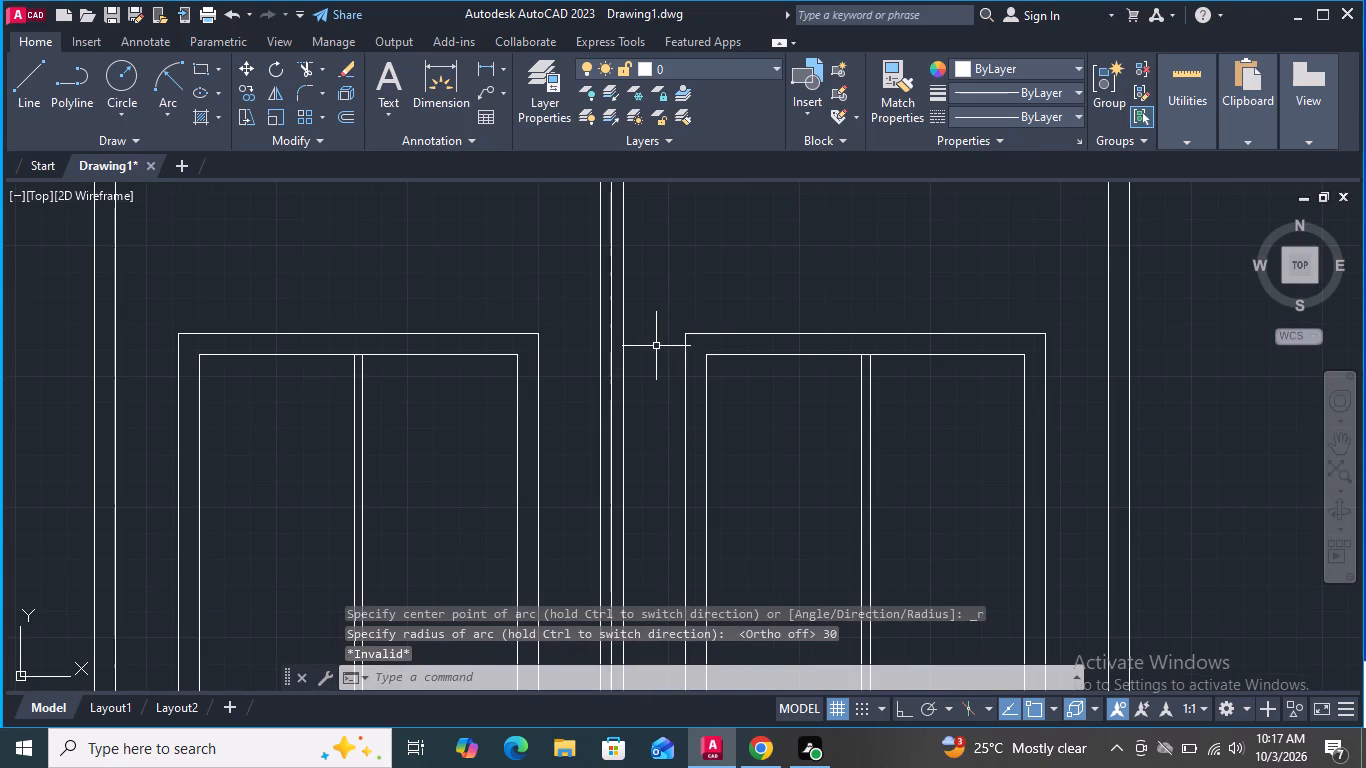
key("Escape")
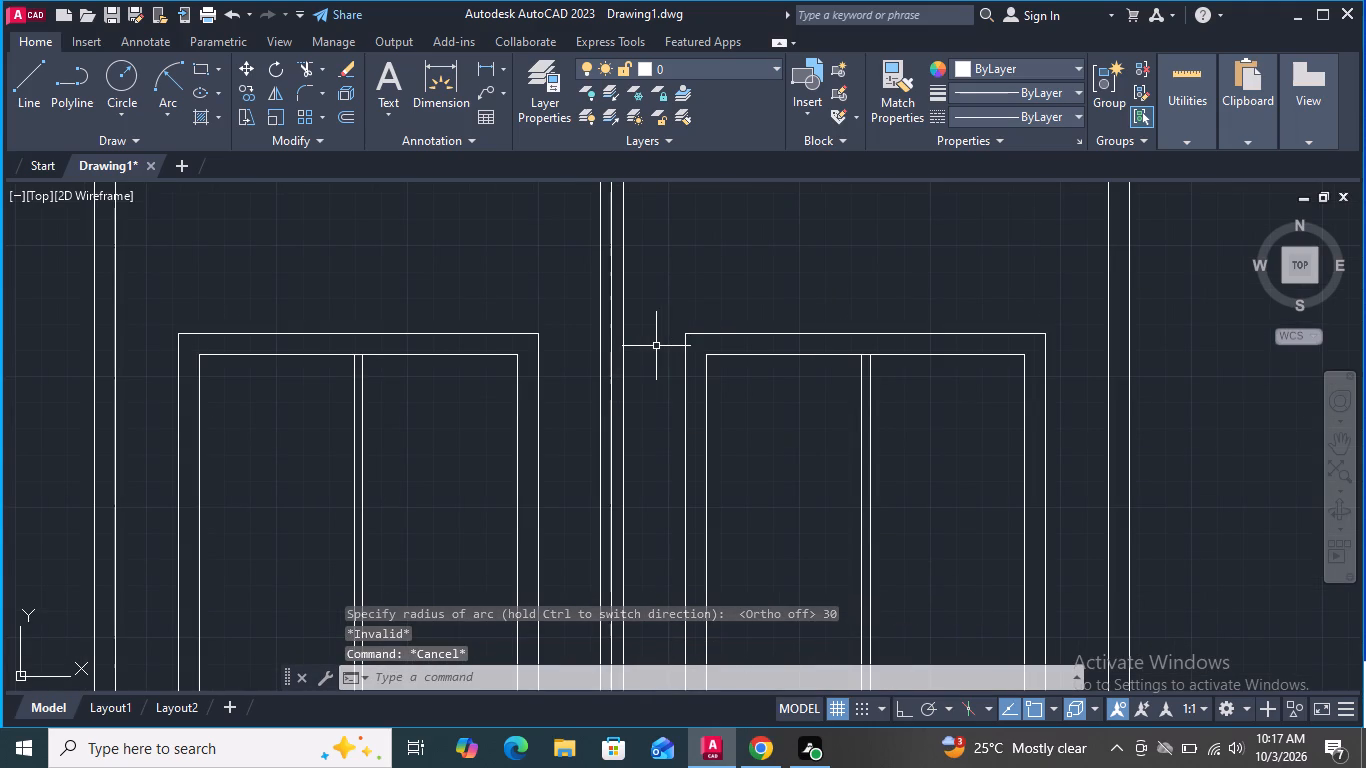
Draw a Start, End, Angle arc from the right glazed frame's outer top corner to the left frame's, with a 30° included angle.
scroll(656, 346, "down", 1)
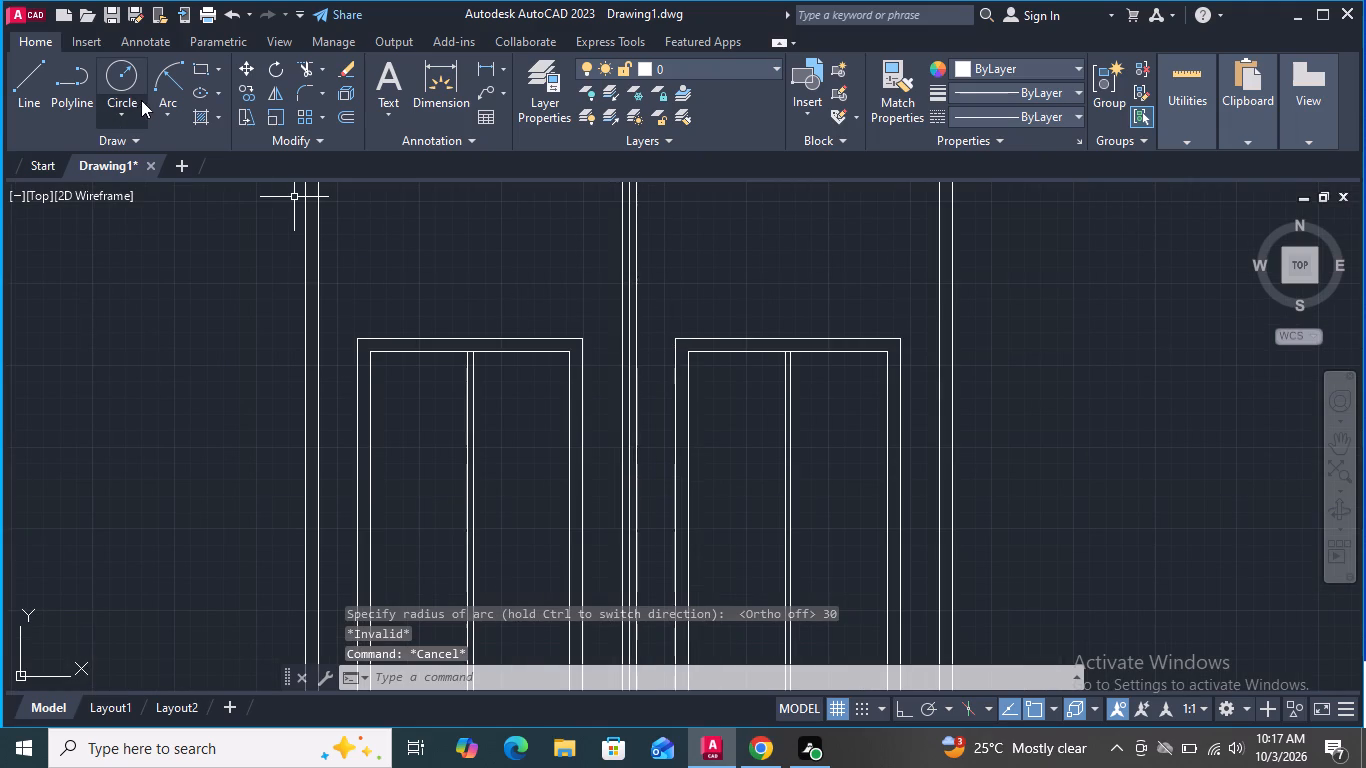
left_click(160, 113)
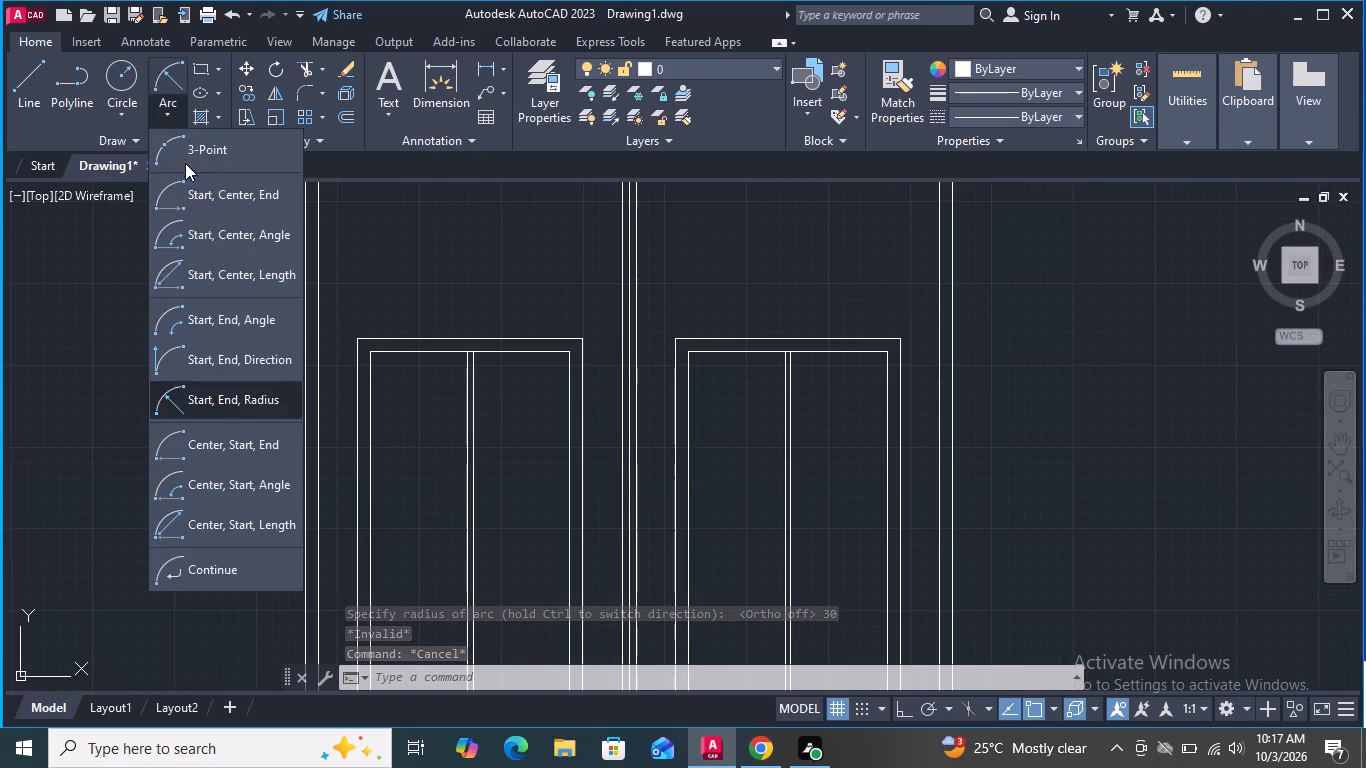
left_click(243, 333)
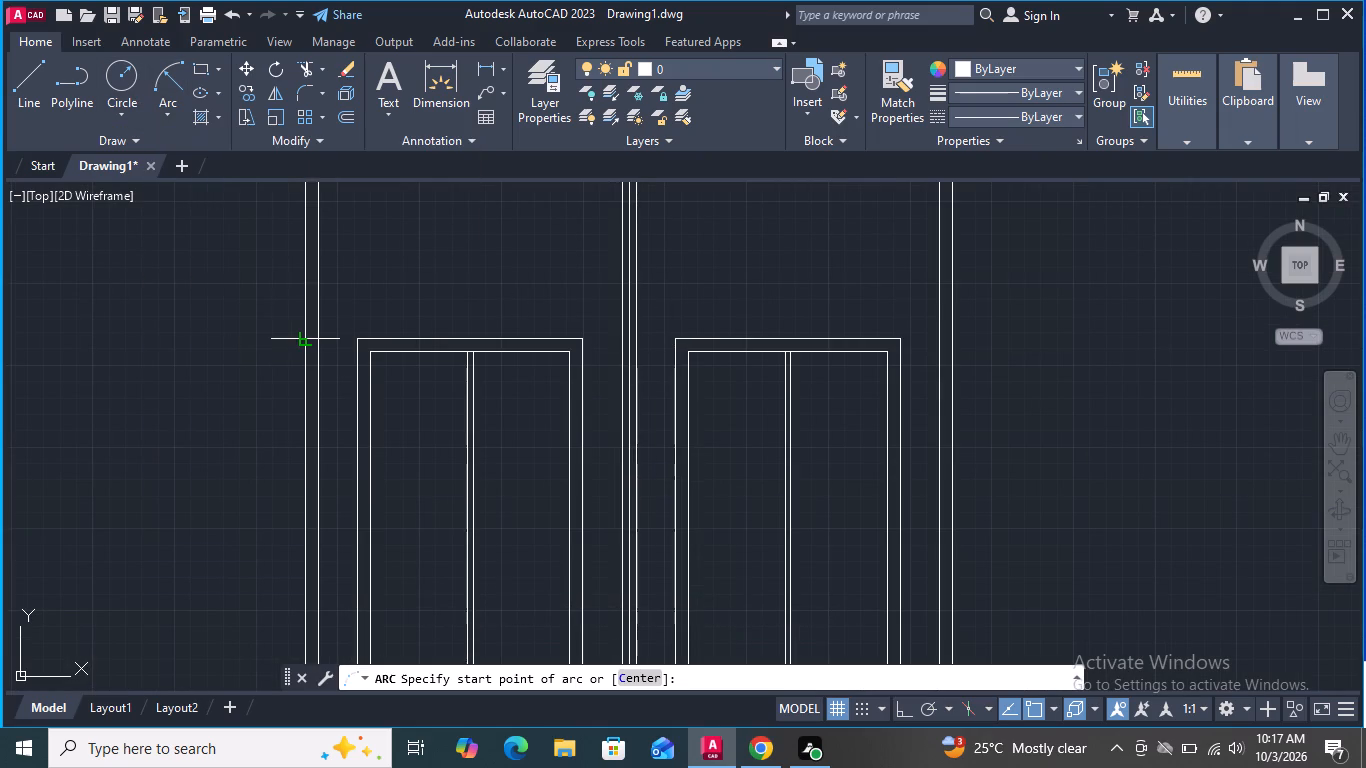
left_click(899, 341)
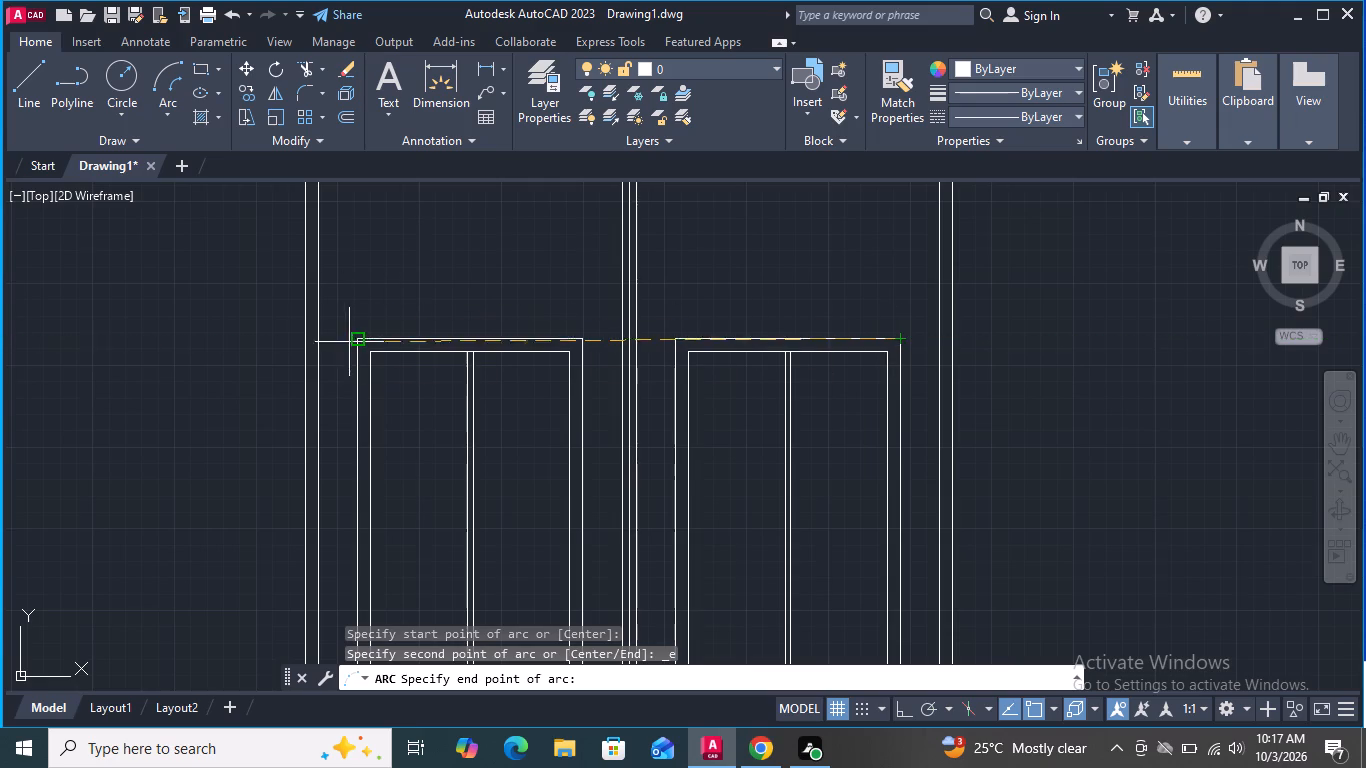
left_click(354, 340)
scroll(426, 387, "down", 2)
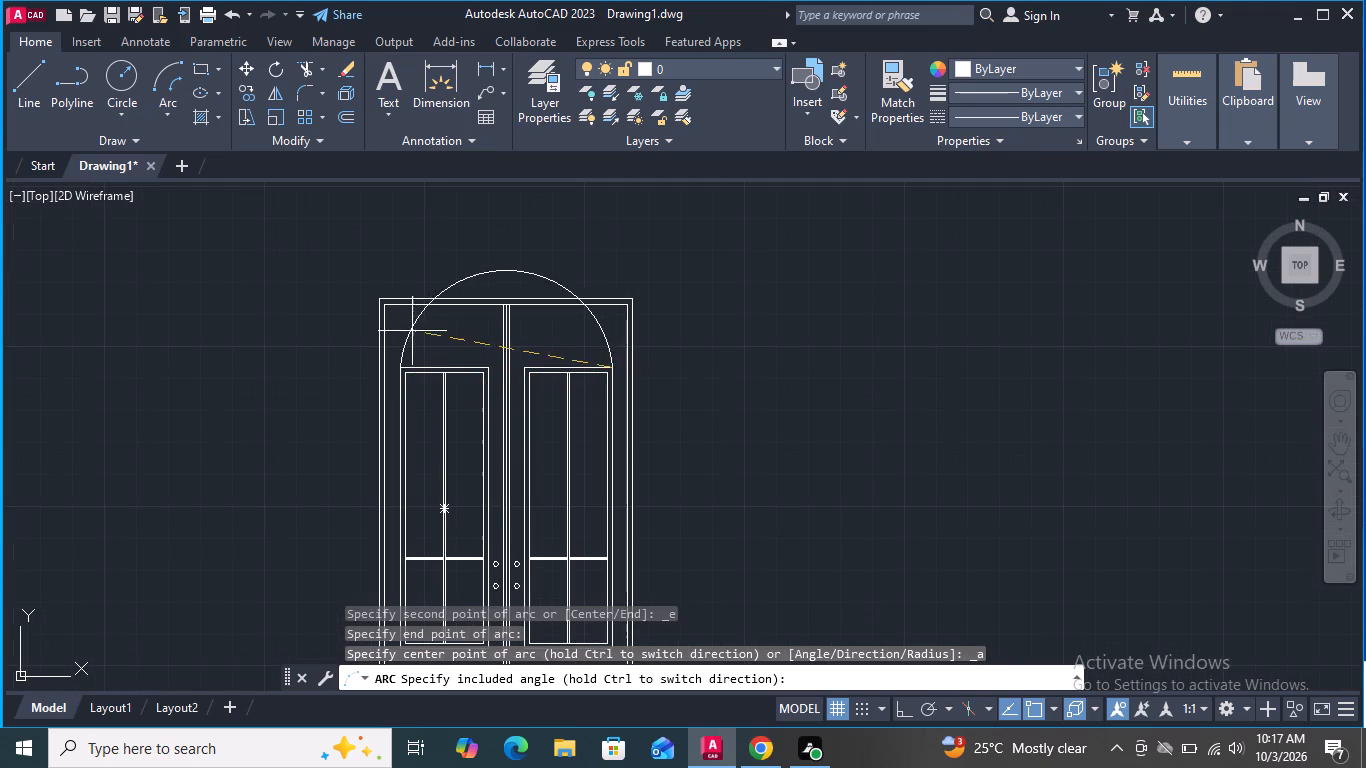
type("30")
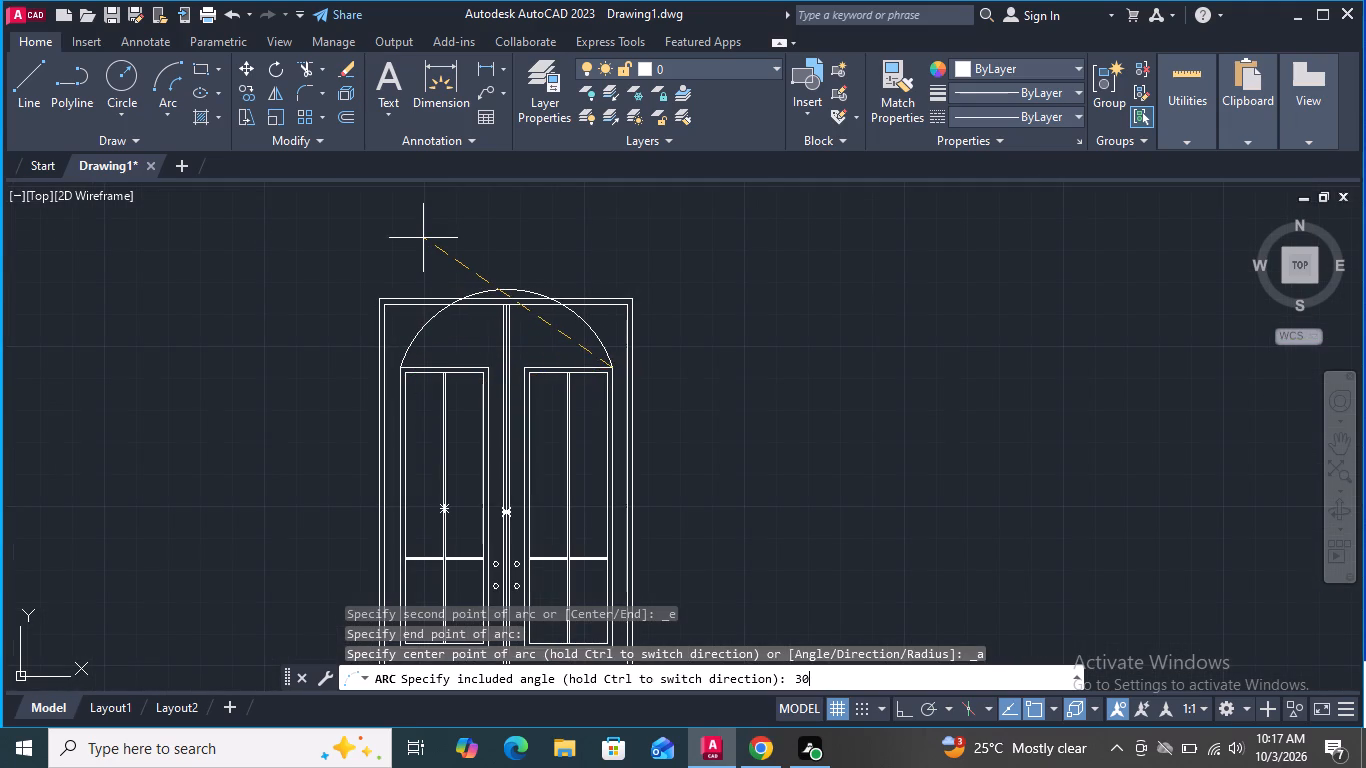
key("Return")
scroll(445, 350, "up", 2)
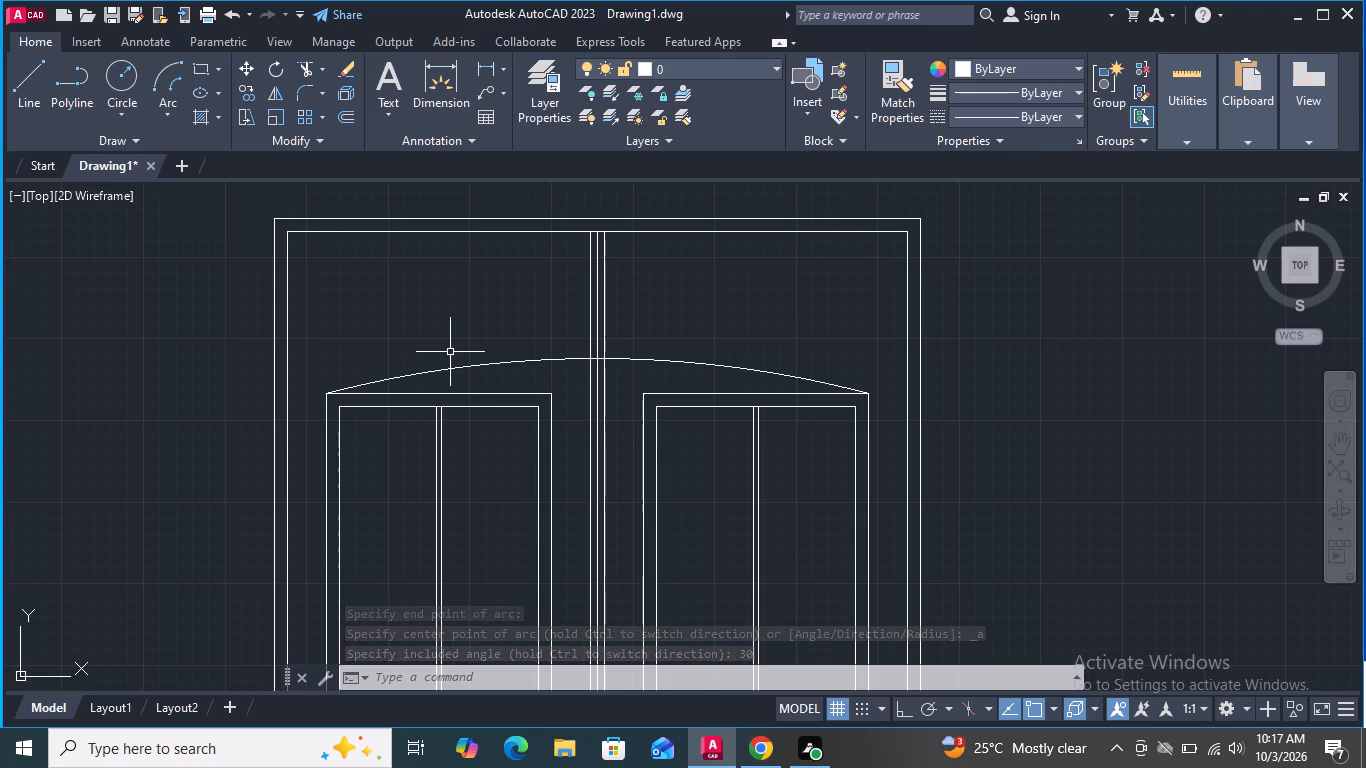
Copy the arc slightly downward from its left end onto the left glazed frame's outer edge, just above the inner frame's top.
scroll(754, 391, "up", 1)
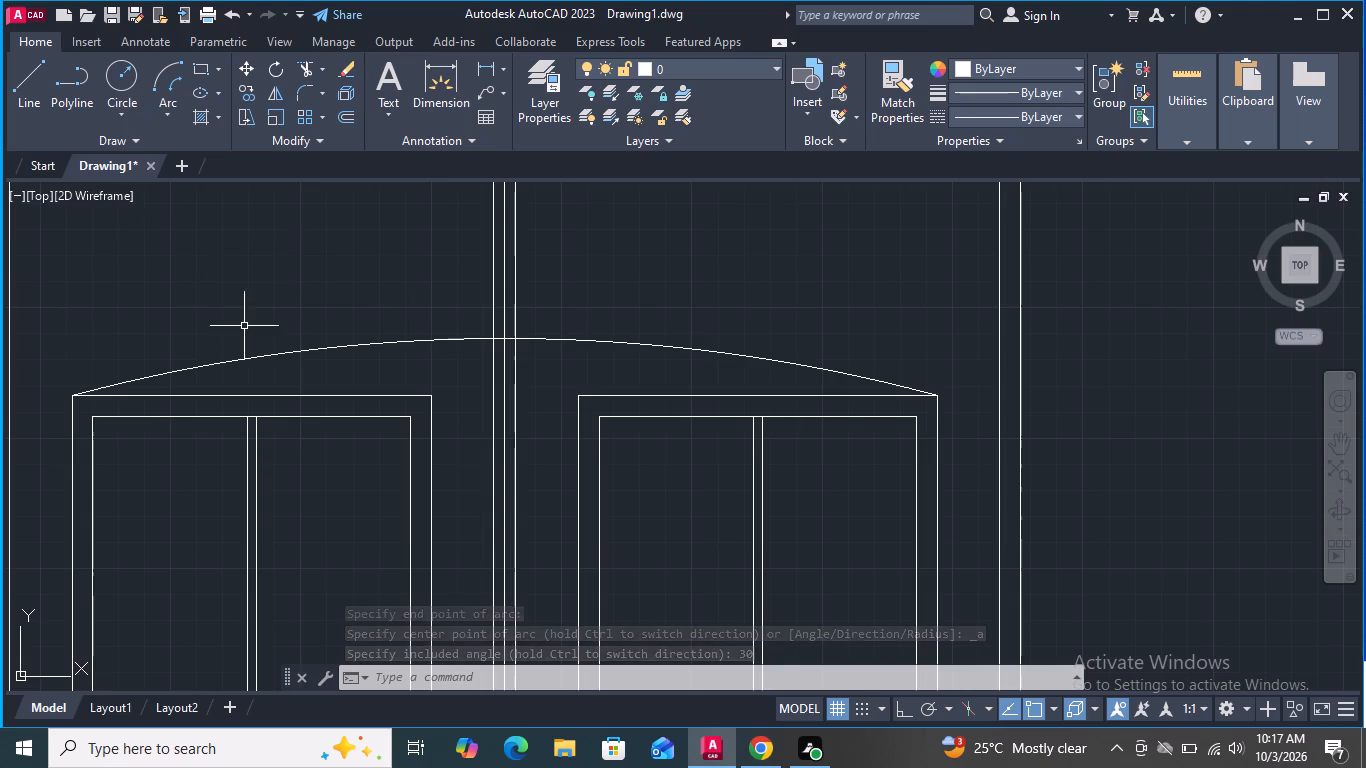
left_click(265, 356)
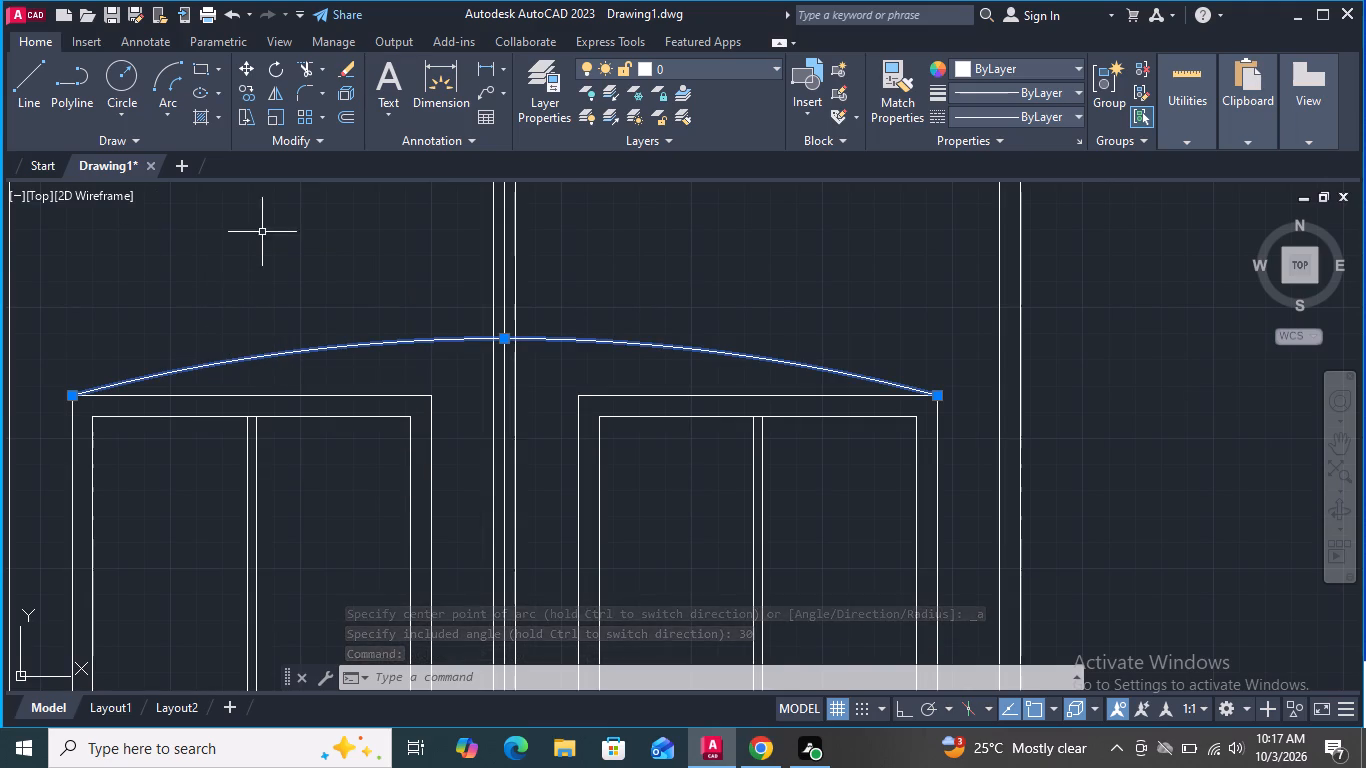
left_click(250, 95)
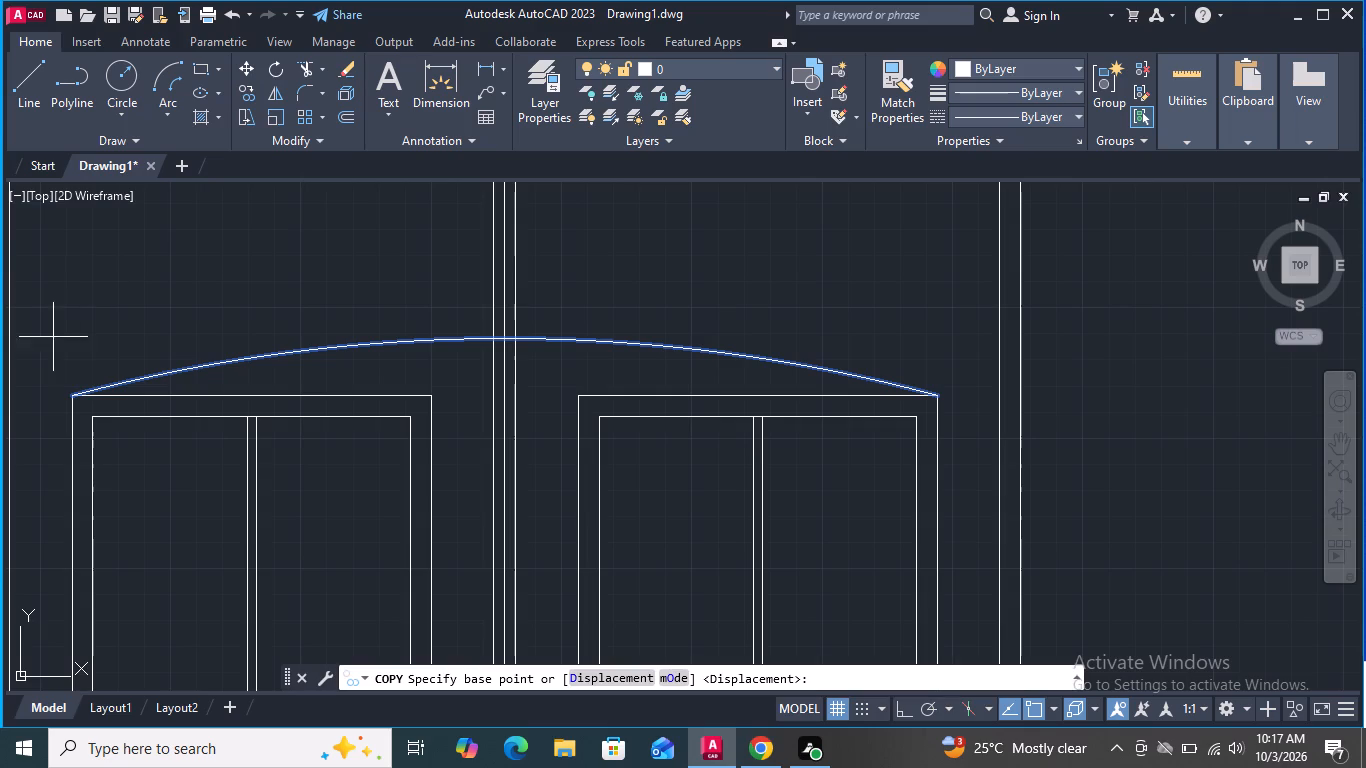
left_click(71, 396)
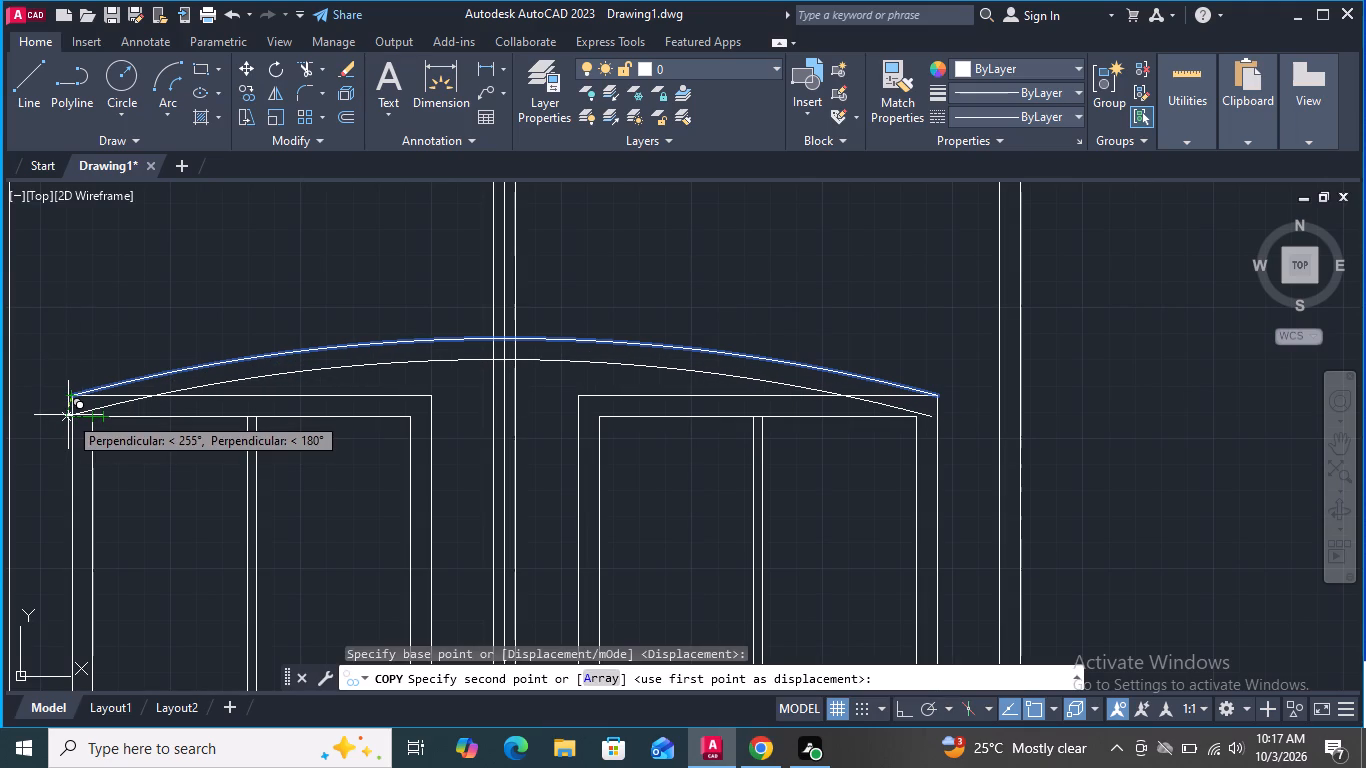
left_click(70, 414)
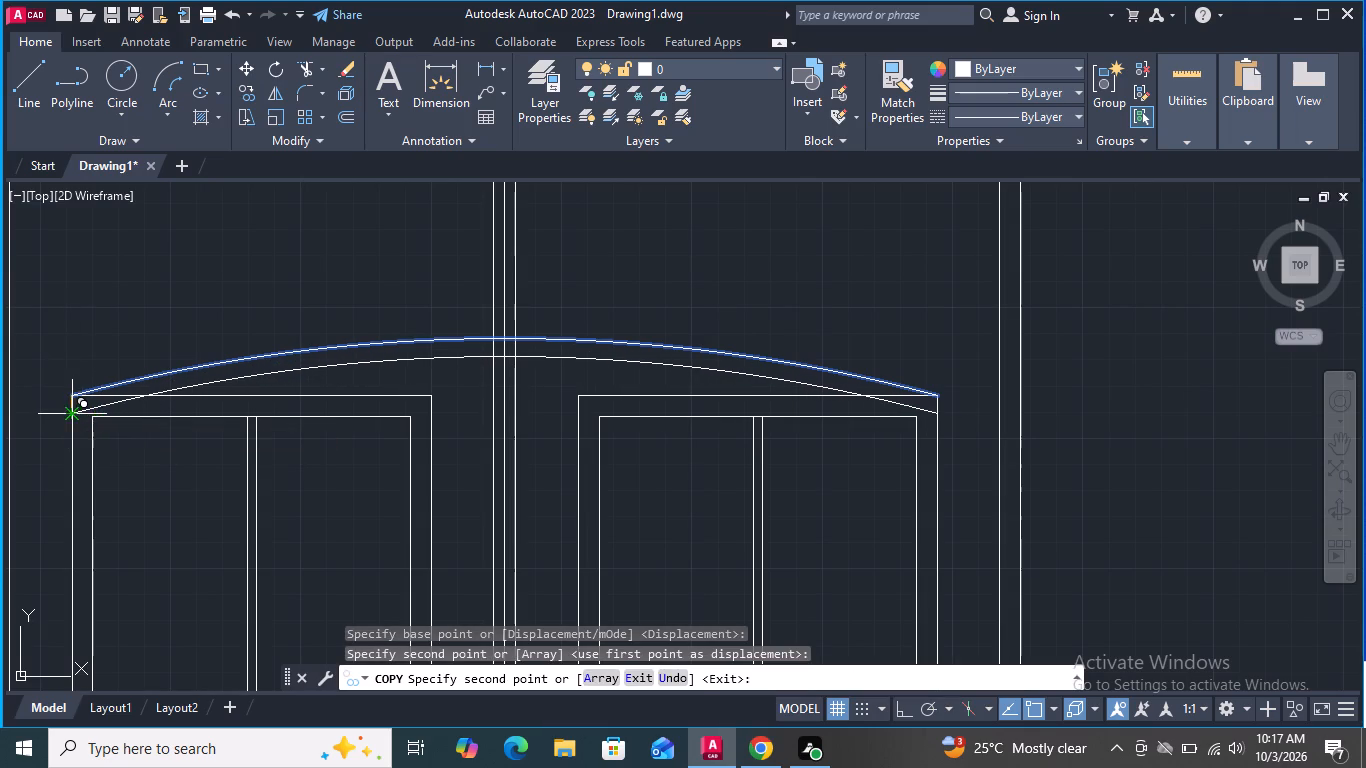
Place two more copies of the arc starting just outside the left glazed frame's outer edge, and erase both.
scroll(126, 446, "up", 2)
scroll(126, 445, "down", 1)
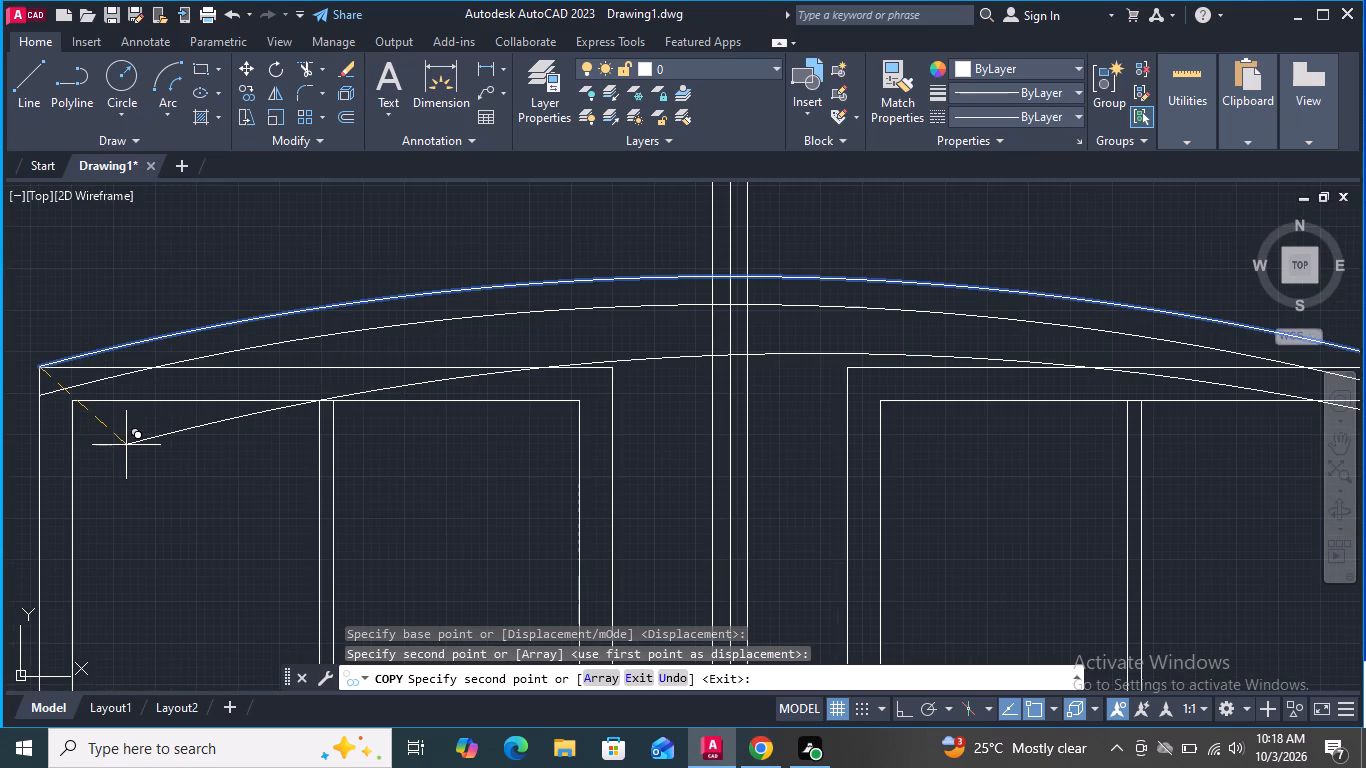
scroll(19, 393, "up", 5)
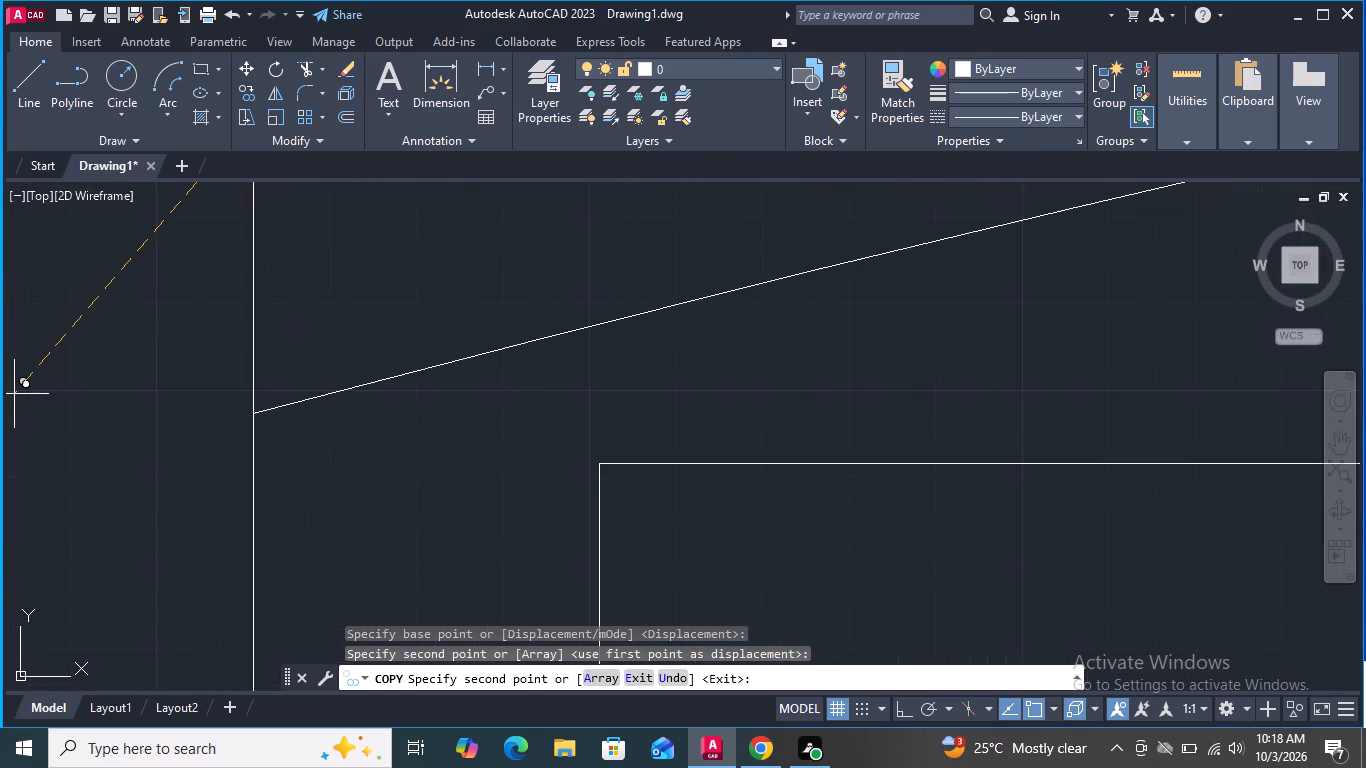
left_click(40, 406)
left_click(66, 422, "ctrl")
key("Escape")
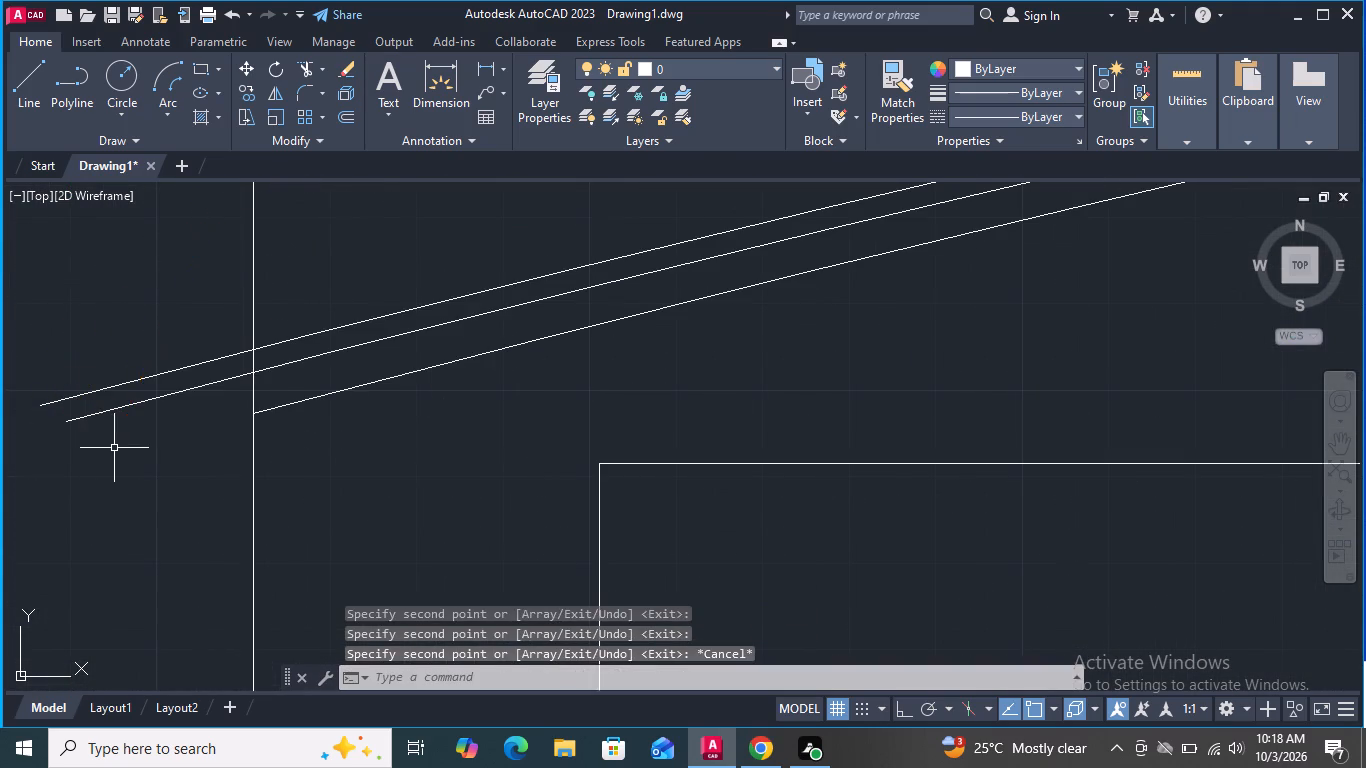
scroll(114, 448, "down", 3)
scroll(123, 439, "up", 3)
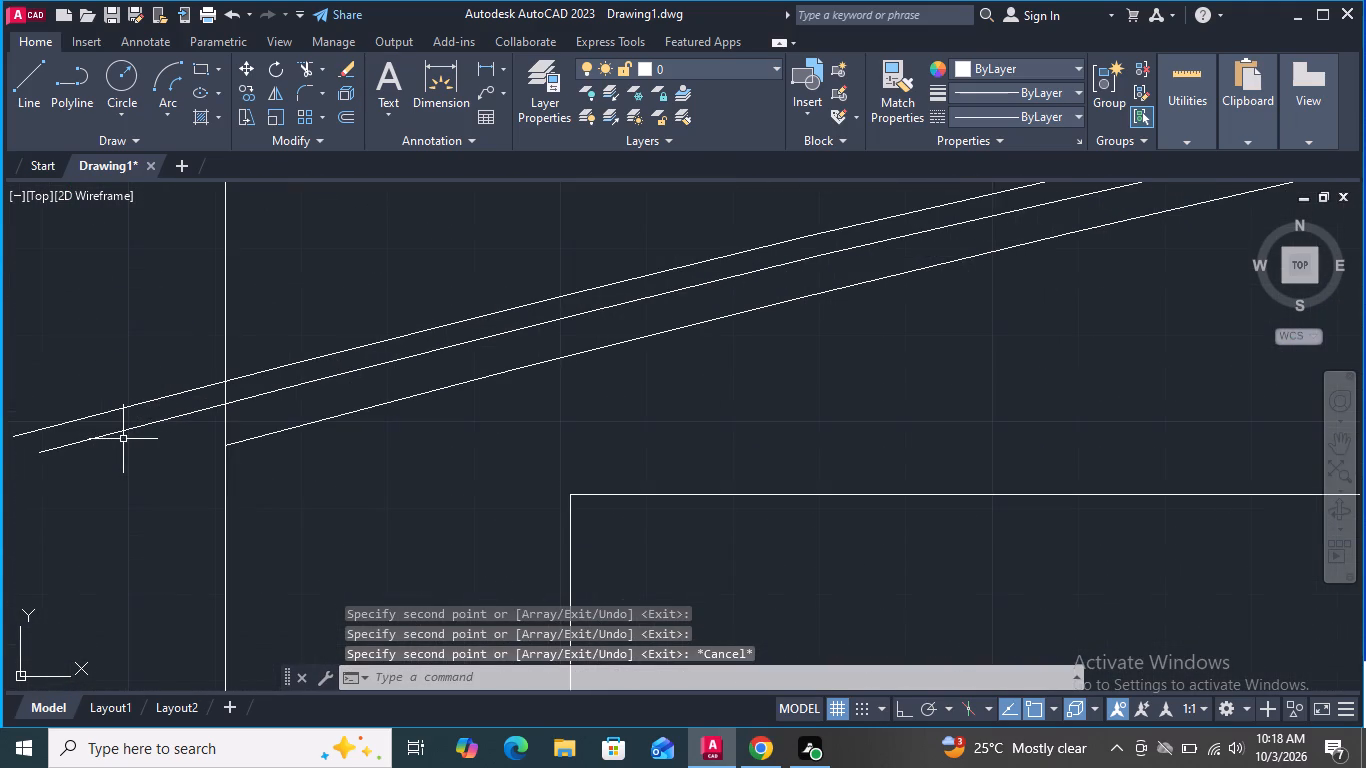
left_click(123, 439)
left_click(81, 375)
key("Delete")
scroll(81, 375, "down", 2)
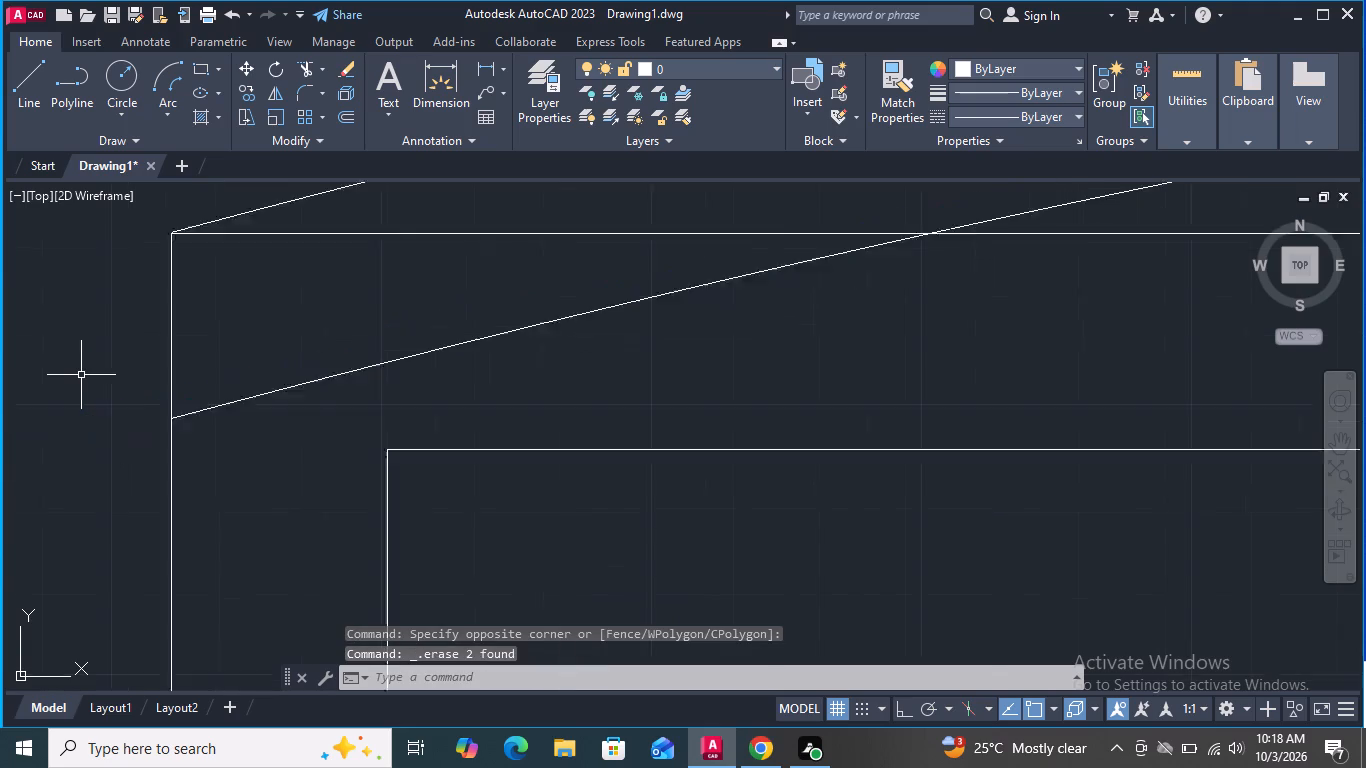
Trim the outer ends of both glazed frames' outer top edges, between the frame sides and the lower arc.
scroll(90, 396, "down", 4)
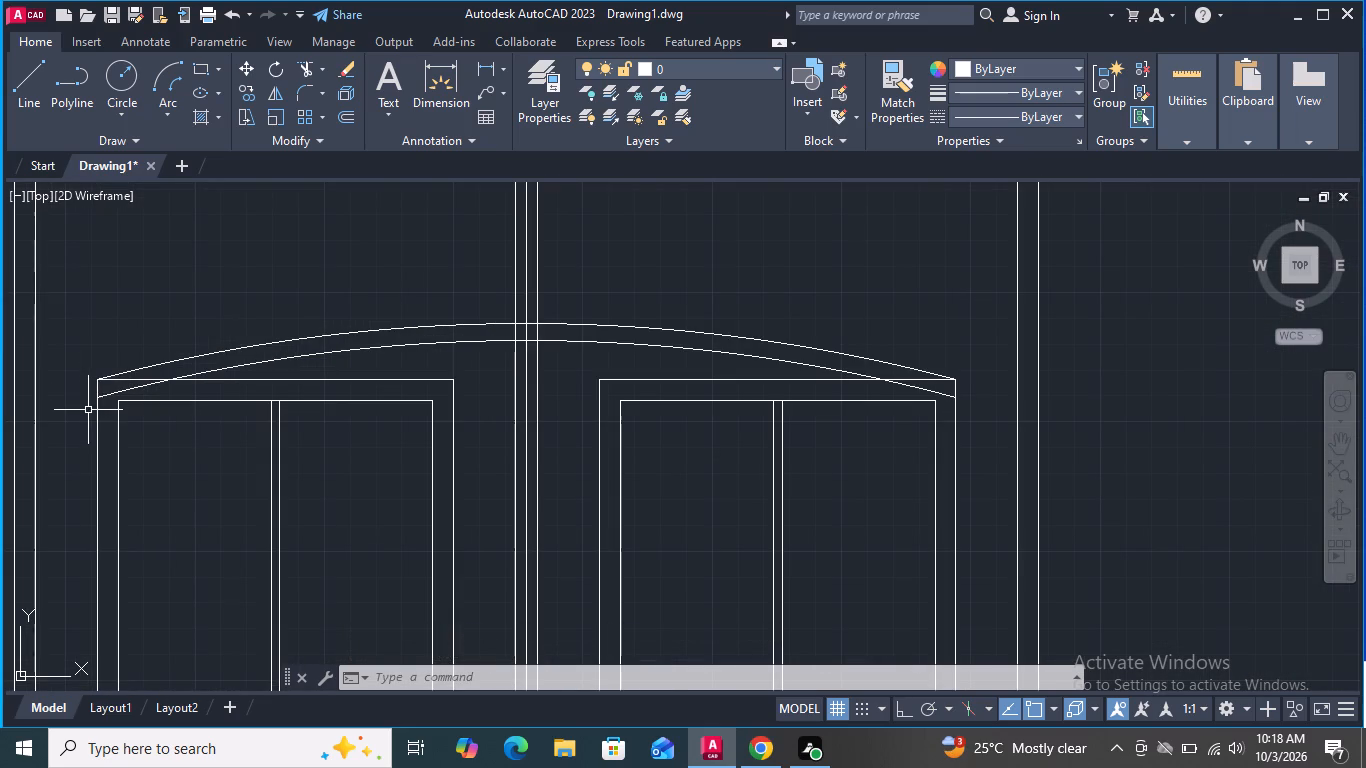
scroll(101, 384, "up", 3)
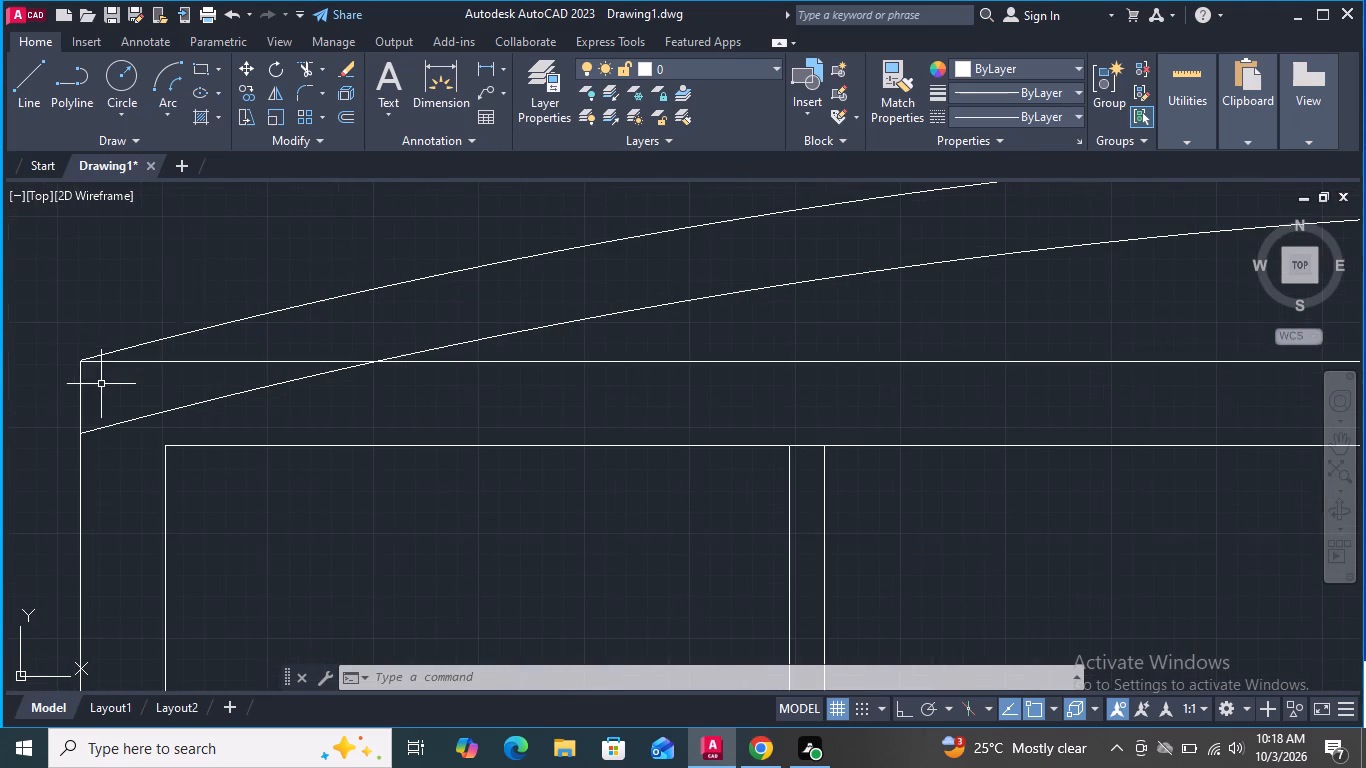
left_click(303, 68)
left_click(153, 359)
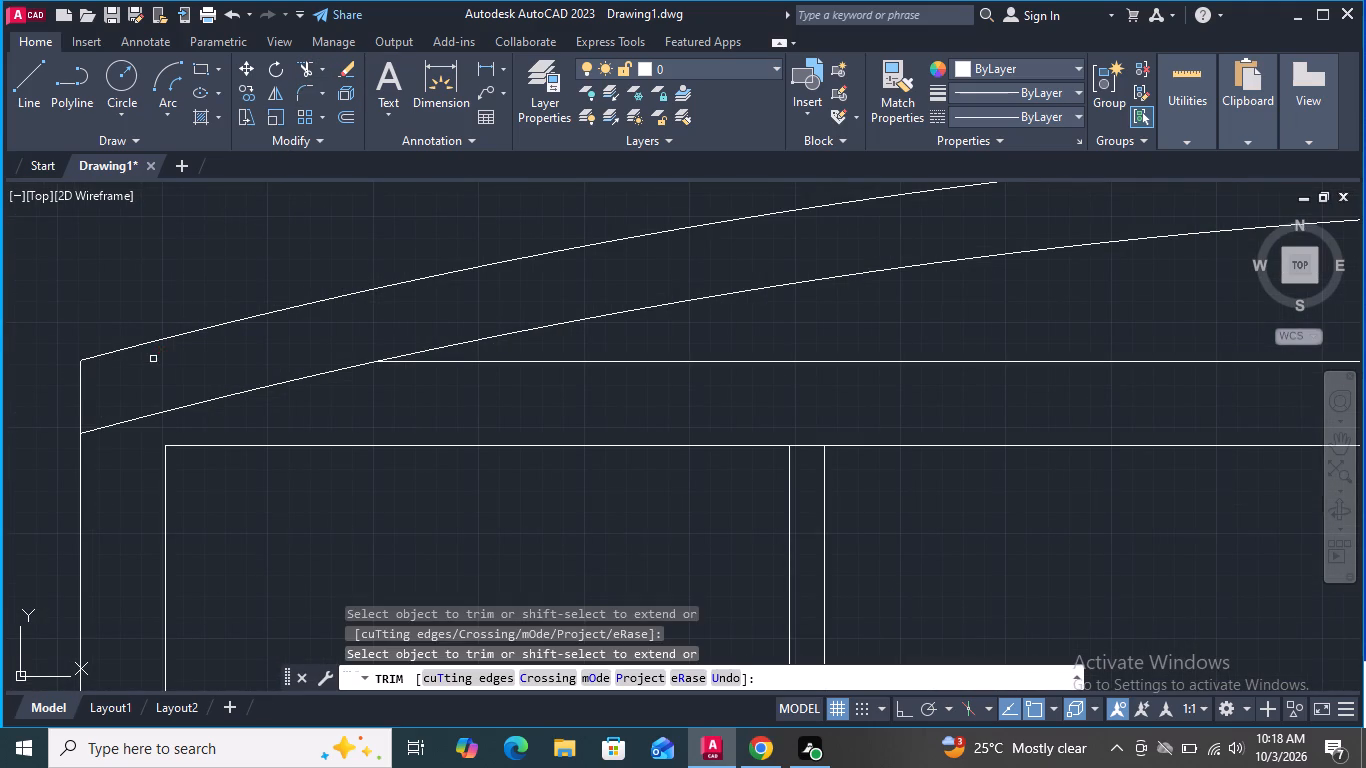
scroll(157, 377, "down", 1)
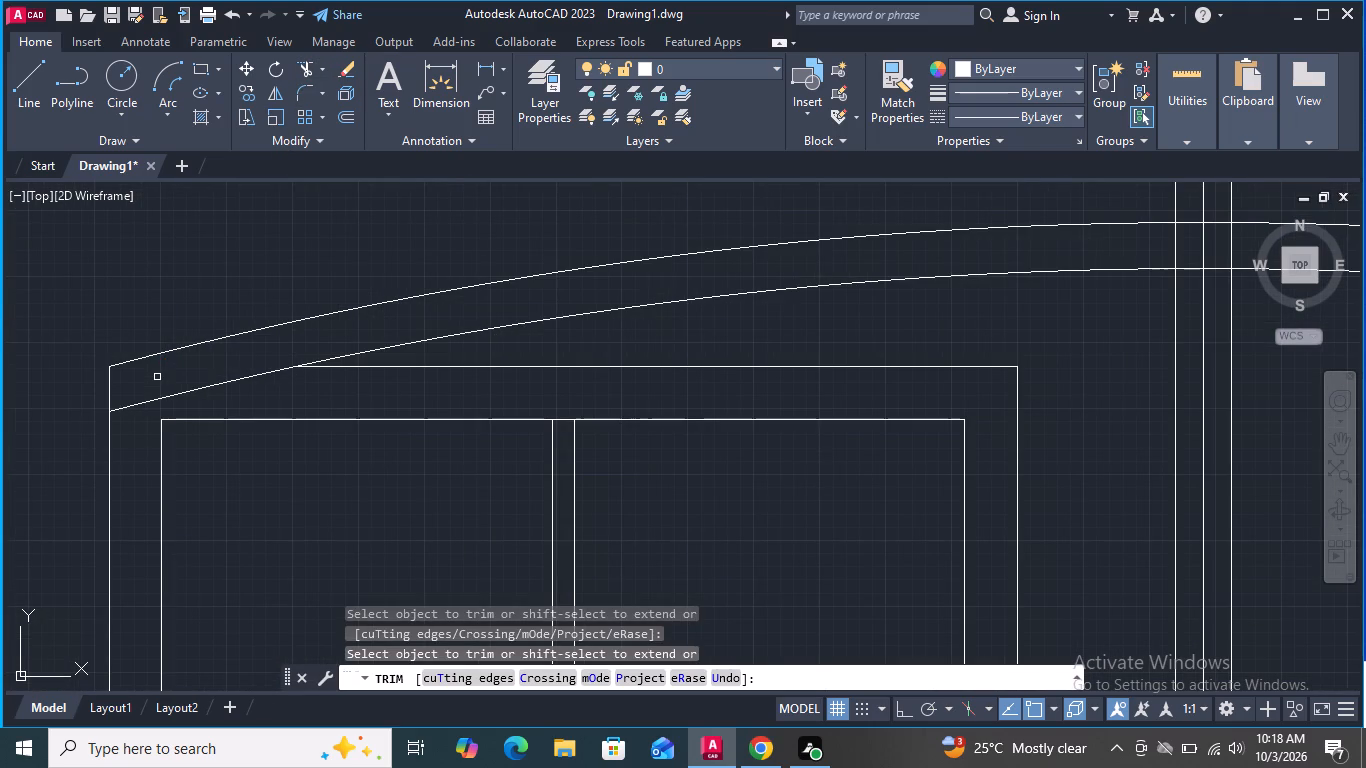
scroll(157, 377, "down", 2)
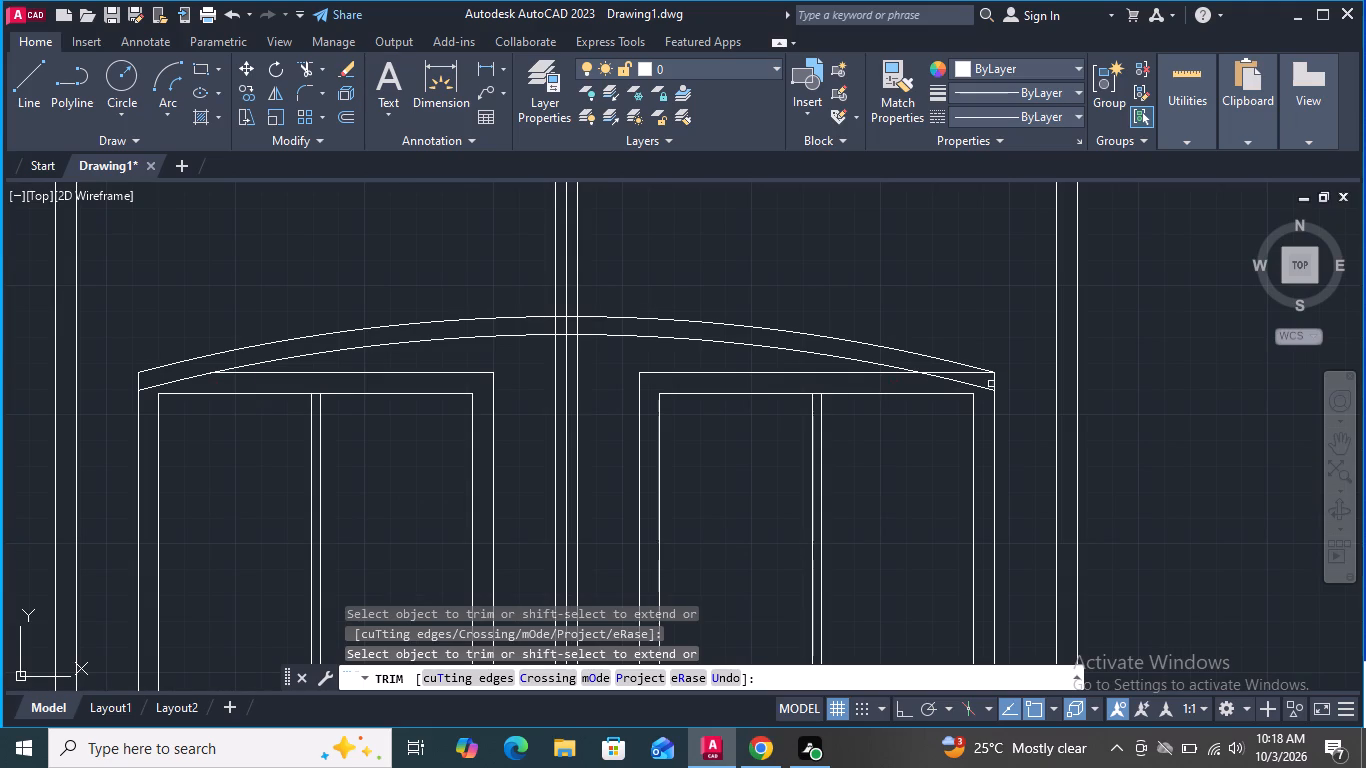
scroll(993, 381, "up", 2)
left_click(939, 360)
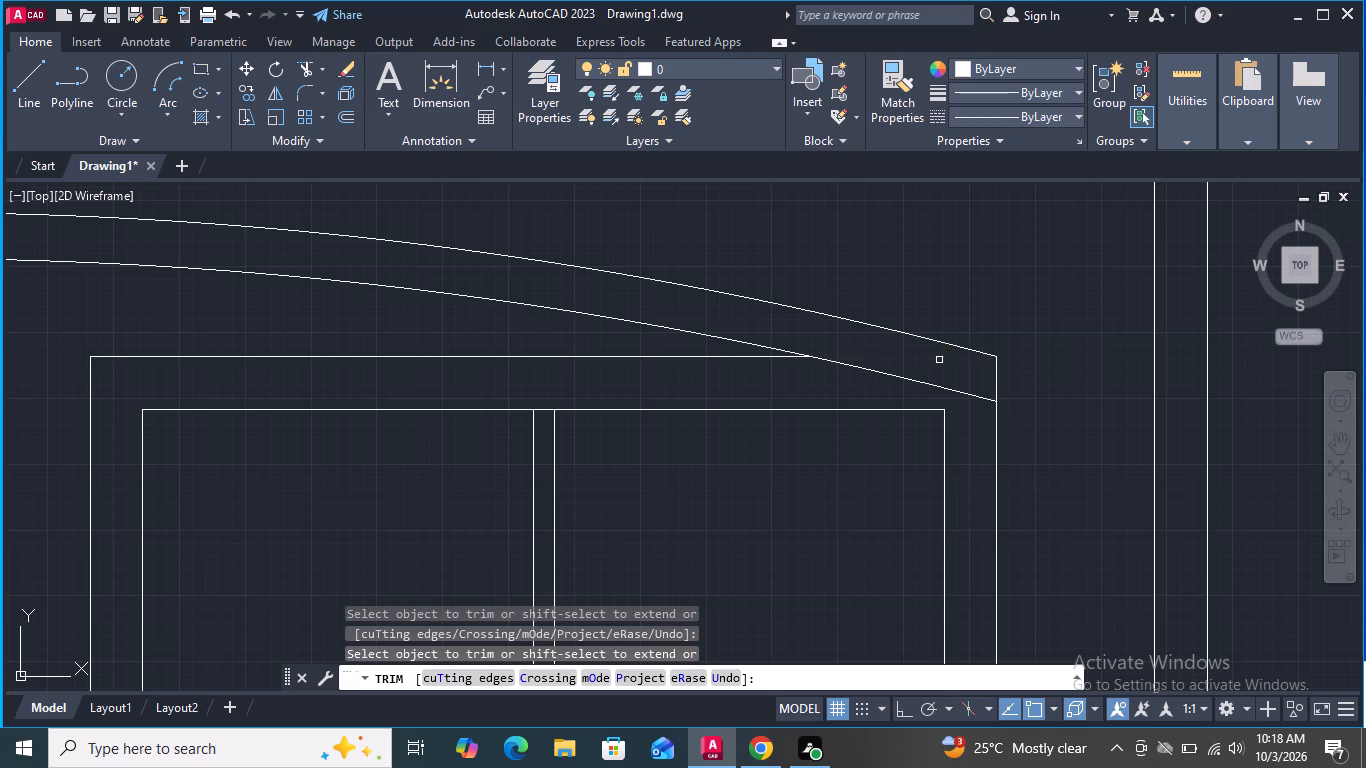
scroll(939, 360, "down", 2)
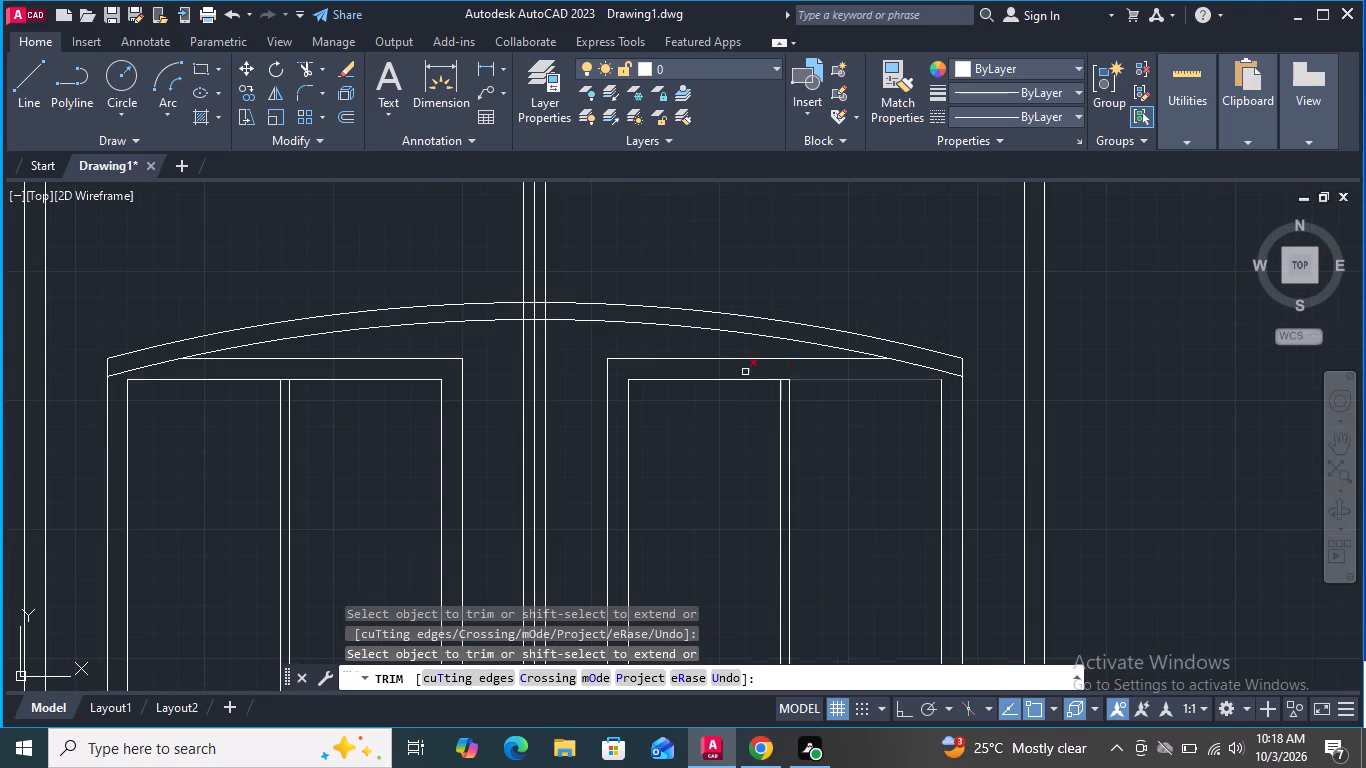
key("Escape")
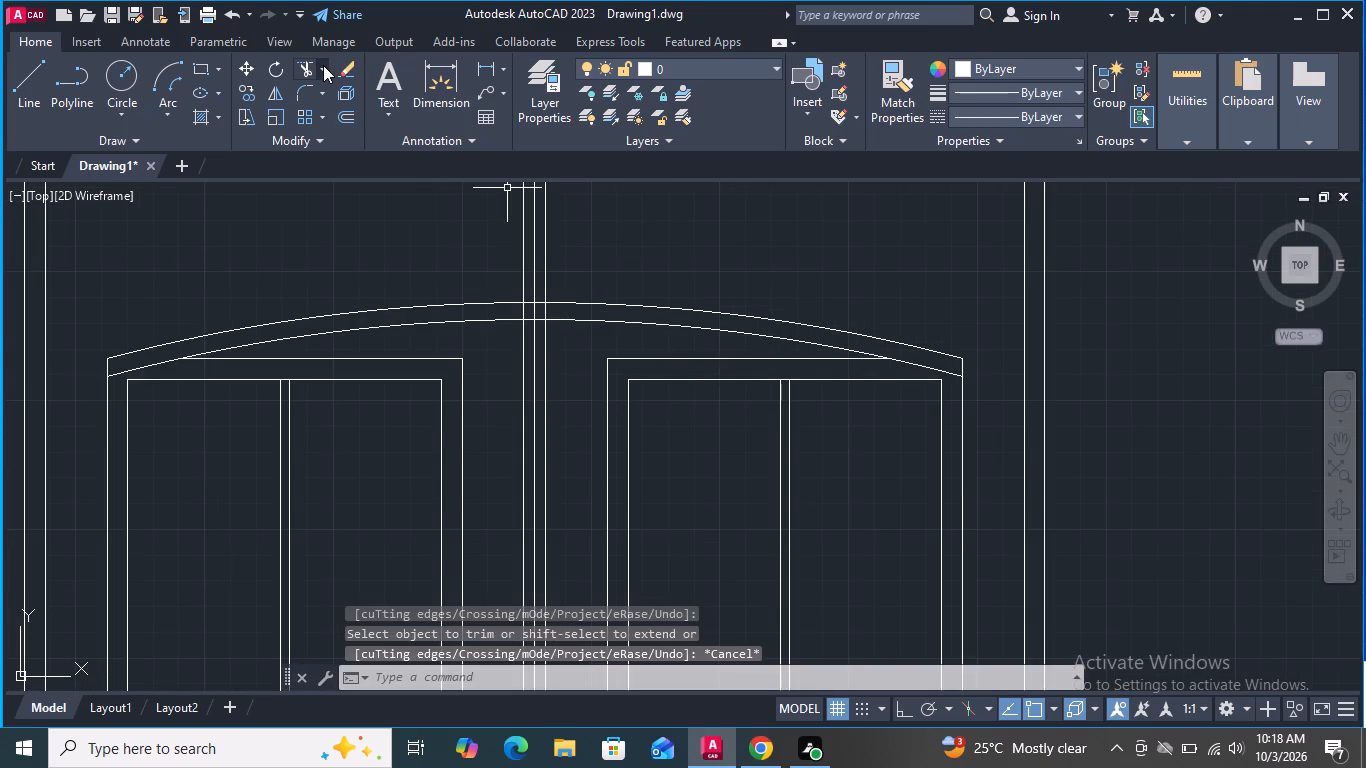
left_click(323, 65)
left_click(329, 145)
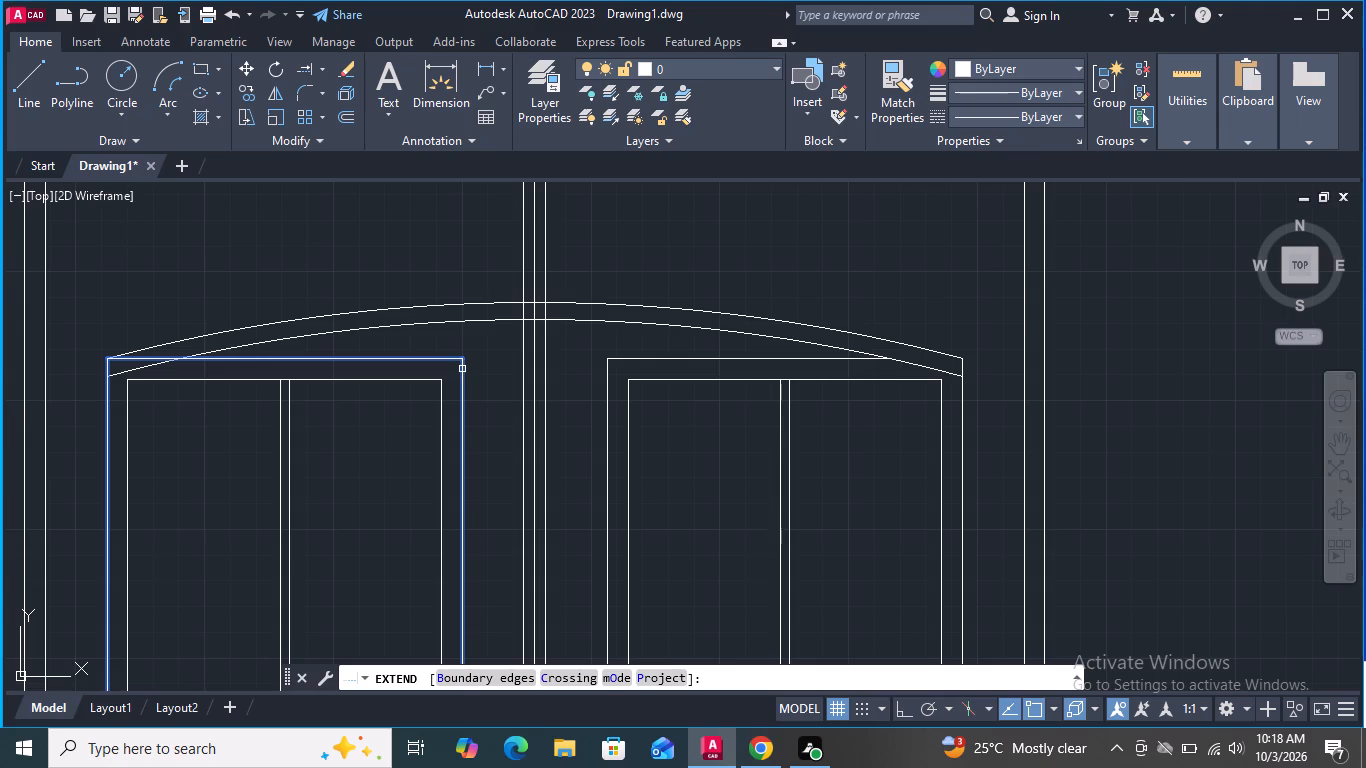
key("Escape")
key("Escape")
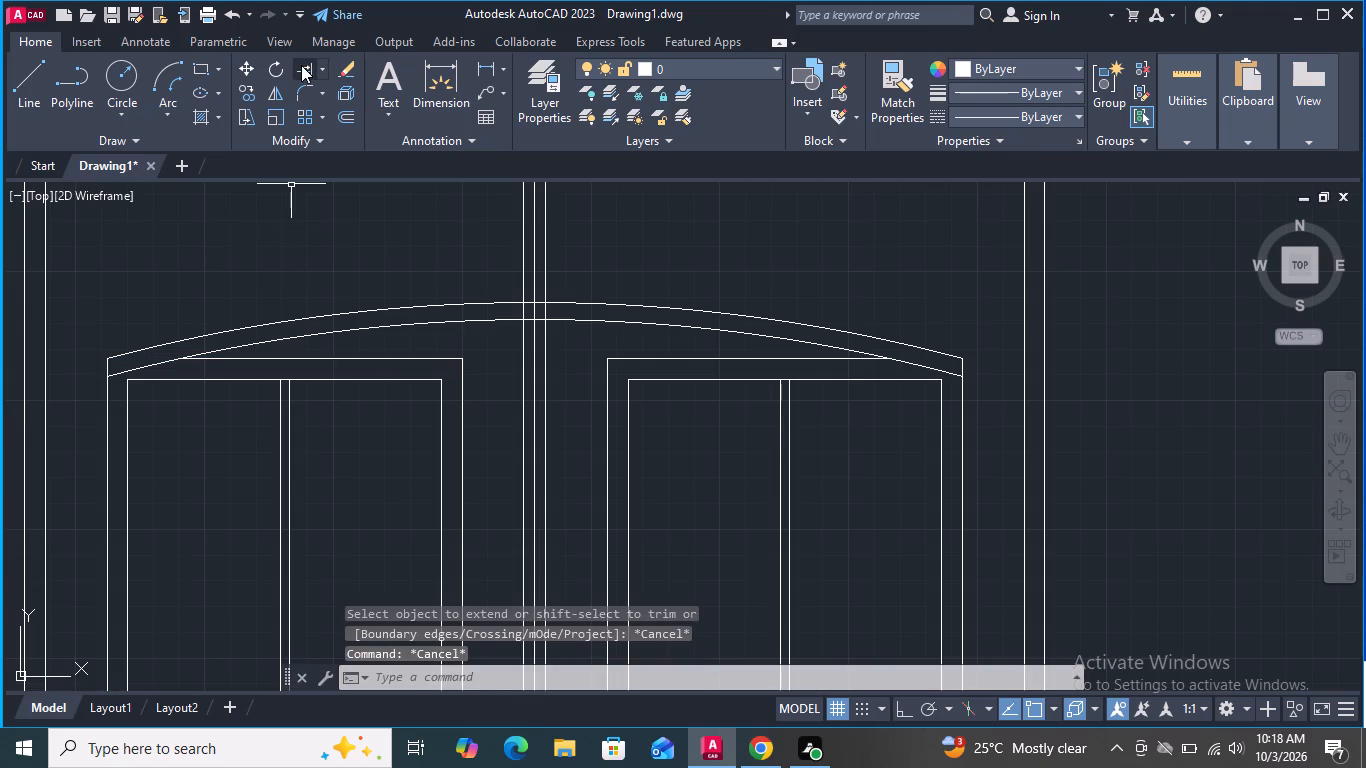
Trim away the rest of both glazed frames' outer top edges and the inner top edges between glazing bars and meeting-side stiles.
left_click(320, 65)
left_click(304, 98)
left_click(363, 354)
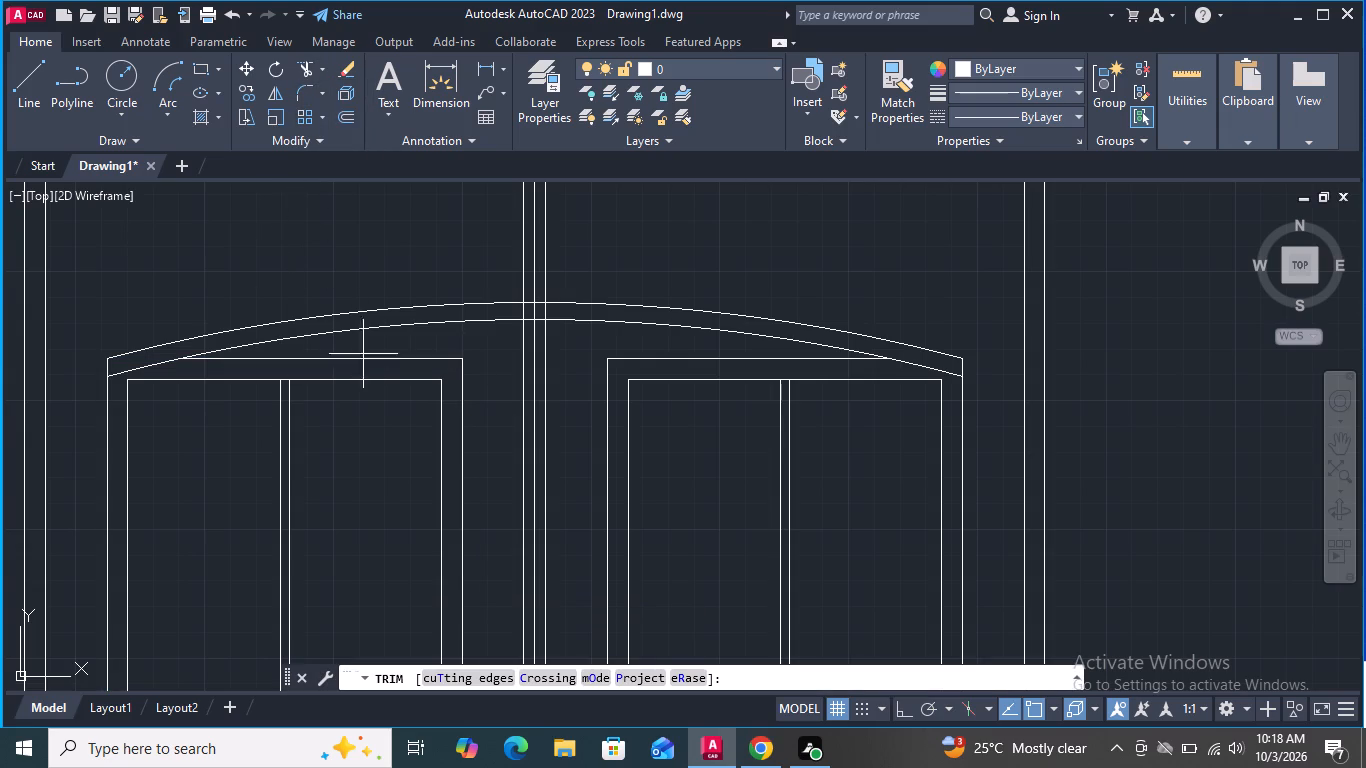
left_click(361, 367)
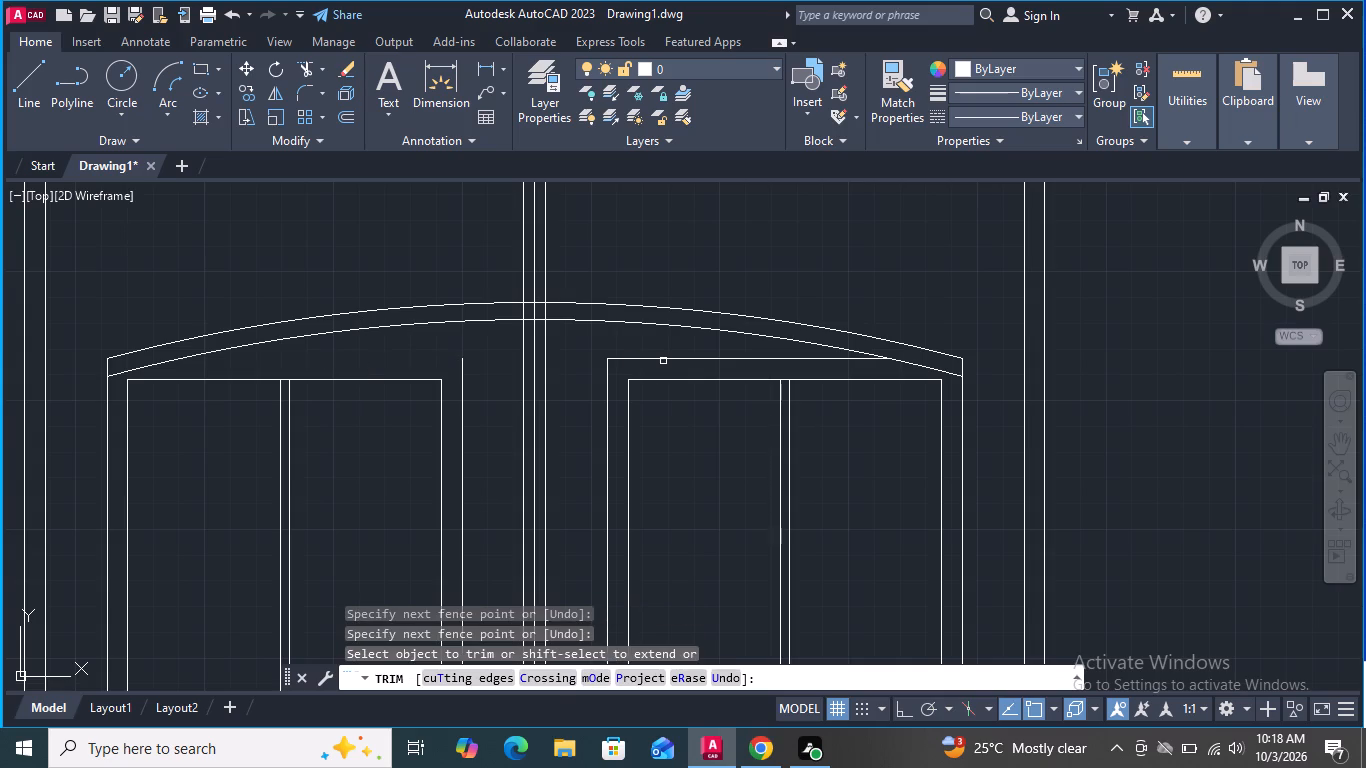
left_click(663, 360)
left_click(665, 381)
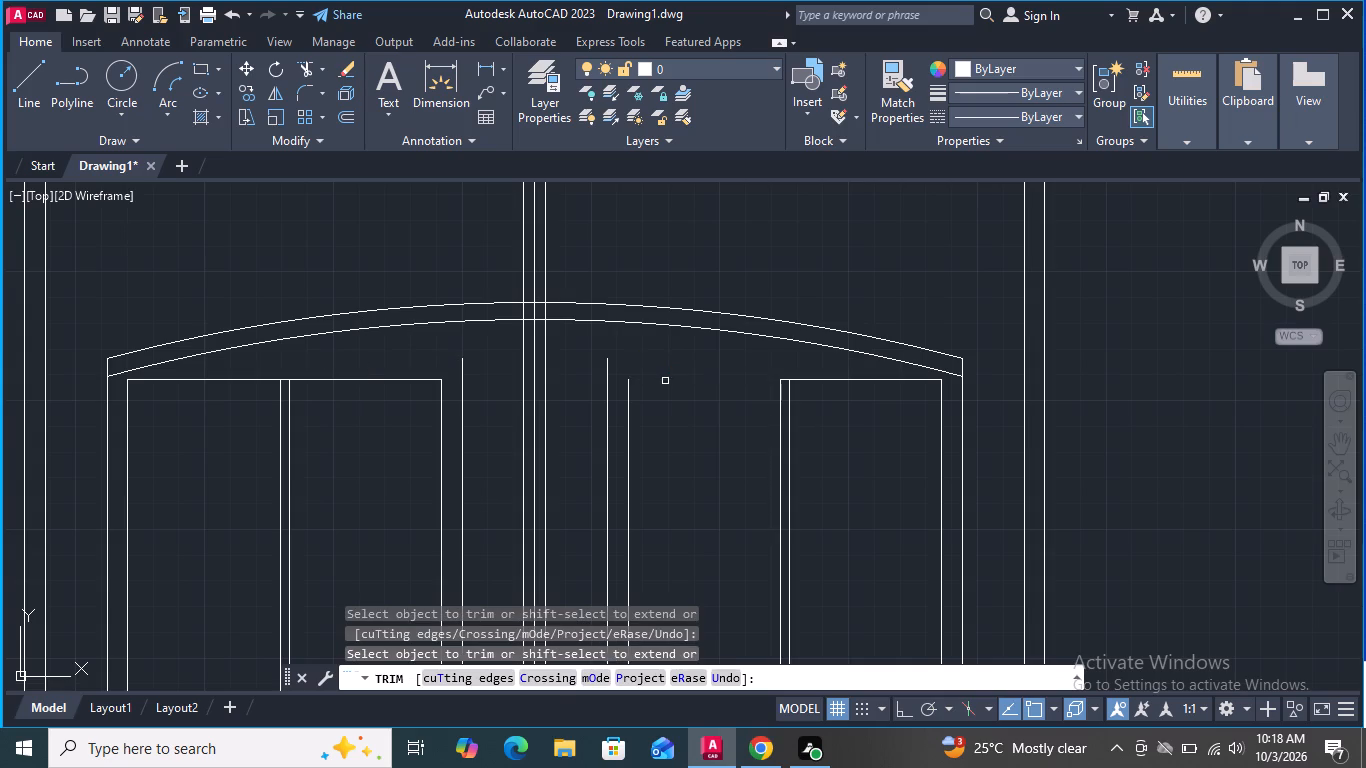
left_click(396, 378)
key("space")
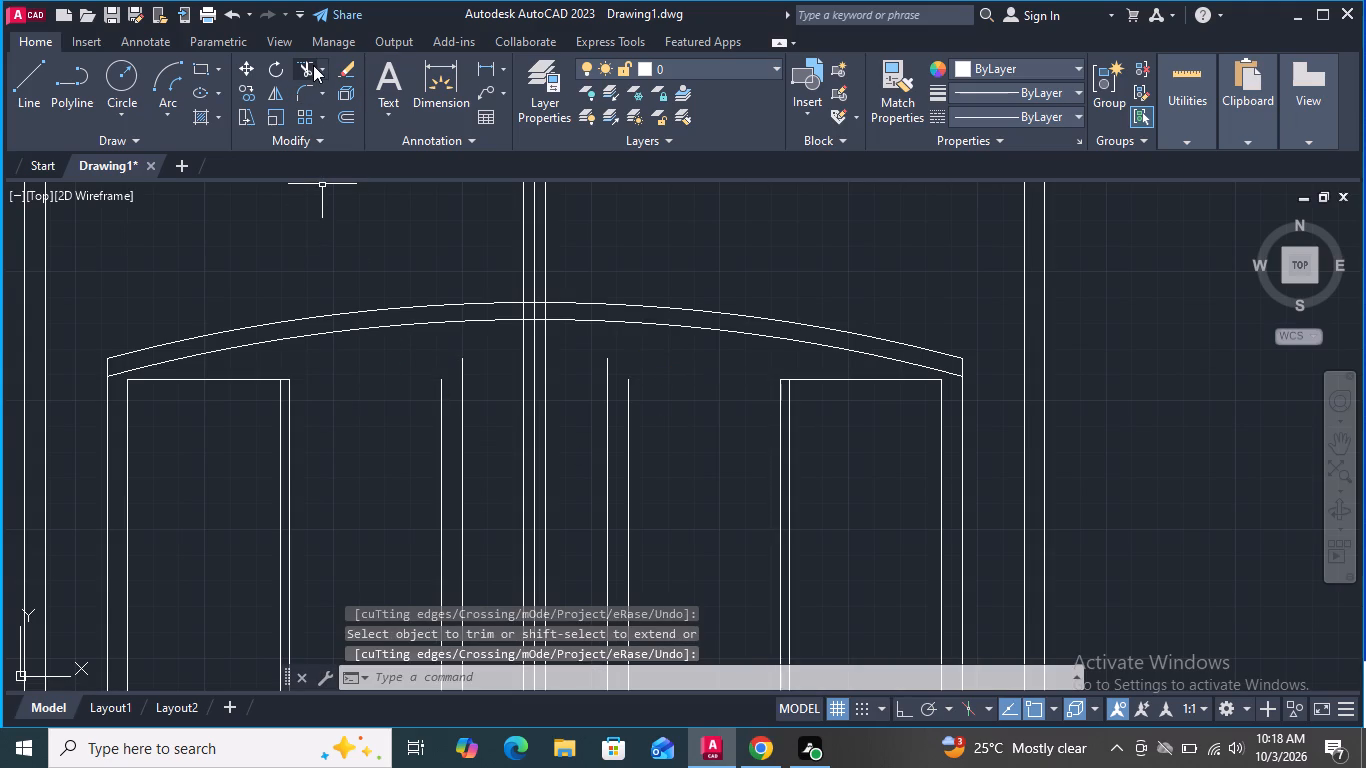
Extend the four meeting-side vertical lines of the two glazed frames up to the lower arc.
left_click(319, 64)
left_click(322, 135)
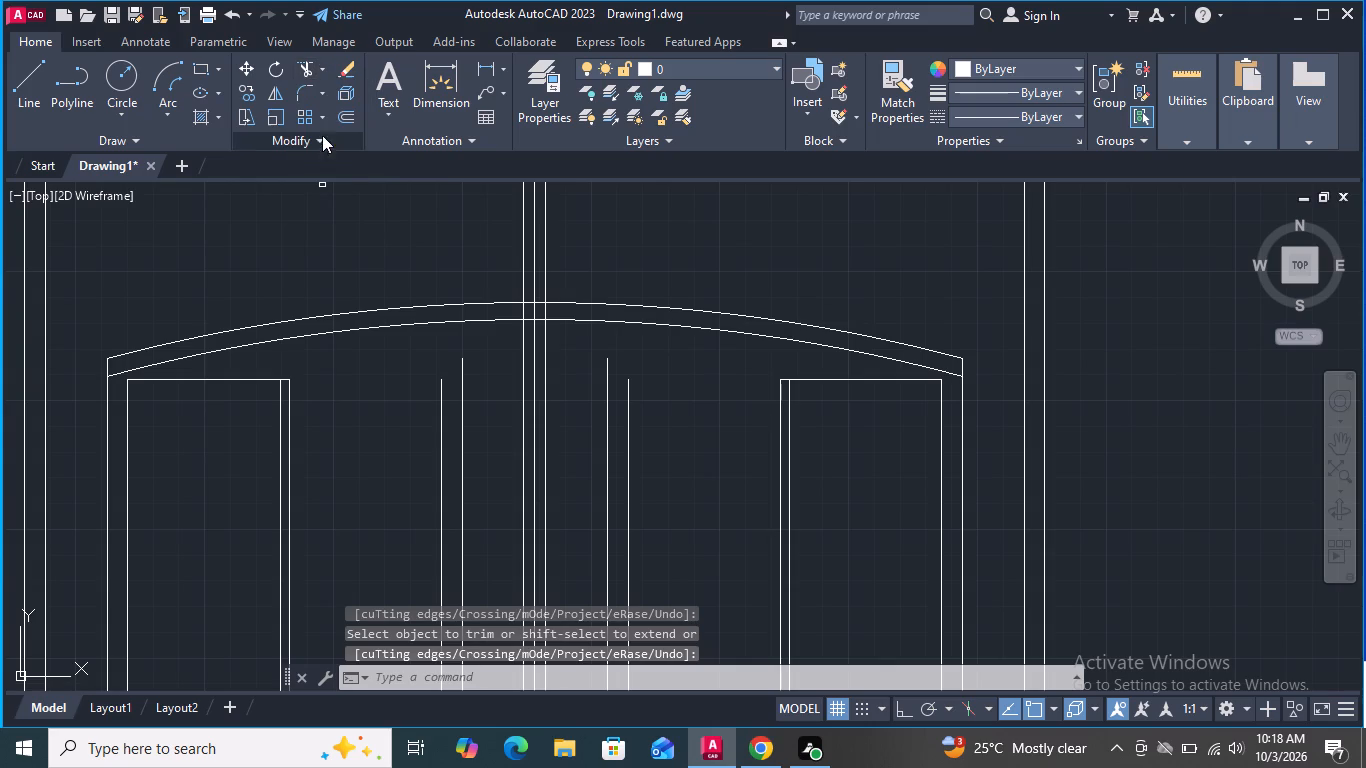
left_click(463, 362)
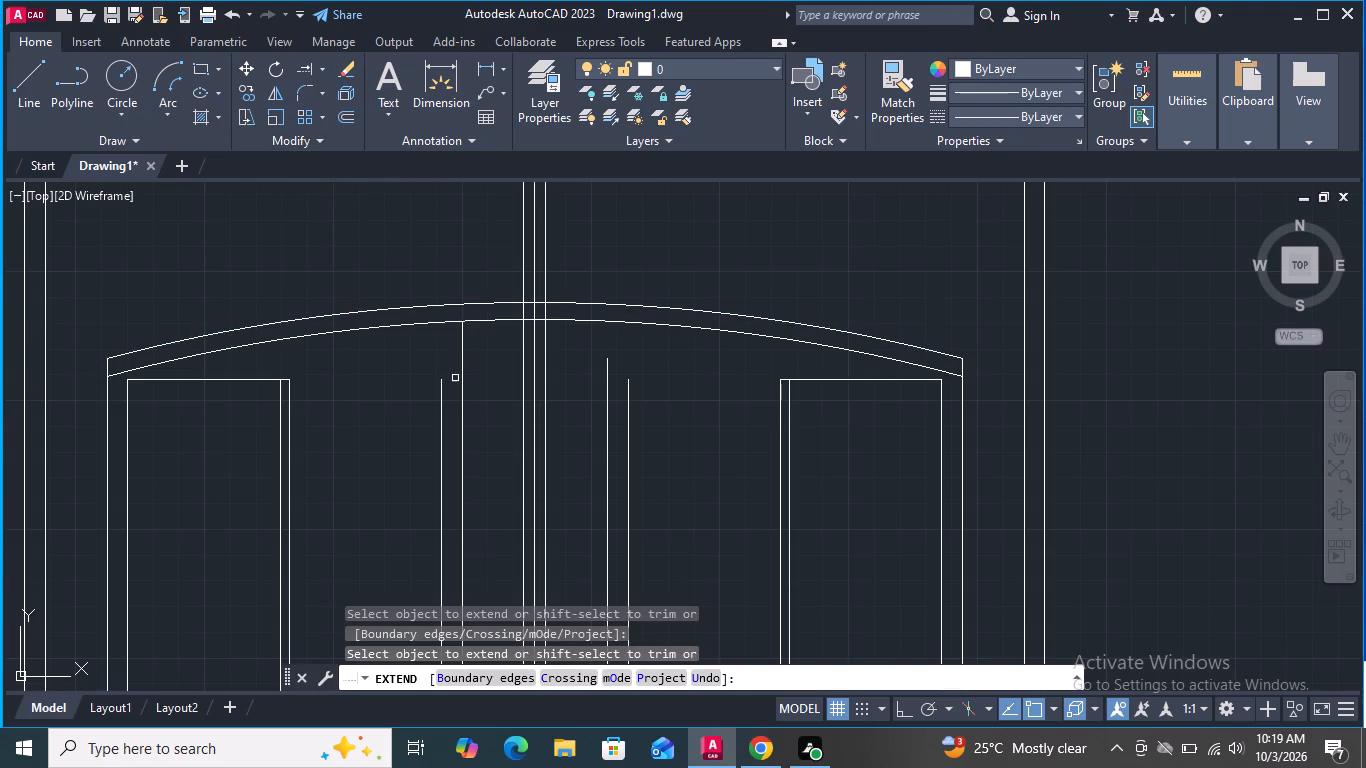
left_click(439, 386)
left_click(629, 385)
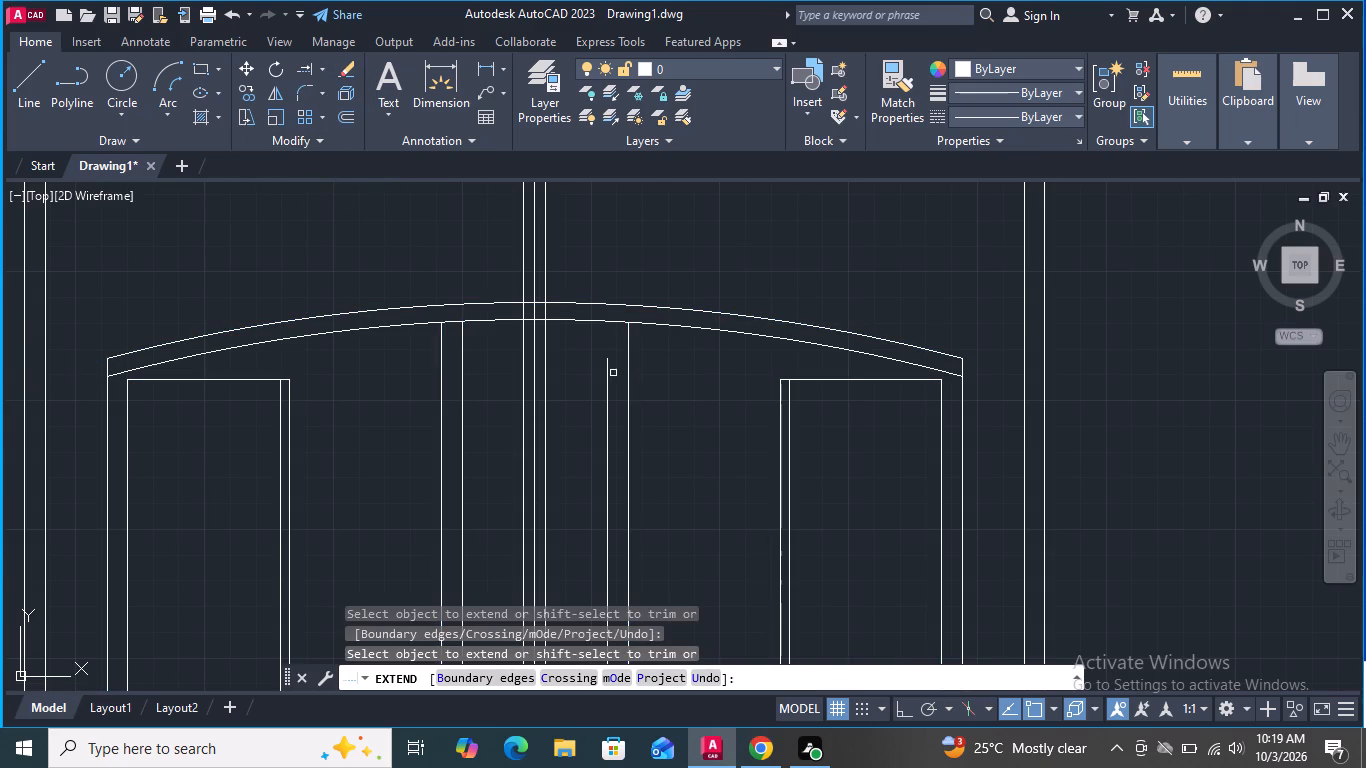
left_click(609, 369)
scroll(555, 348, "down", 3)
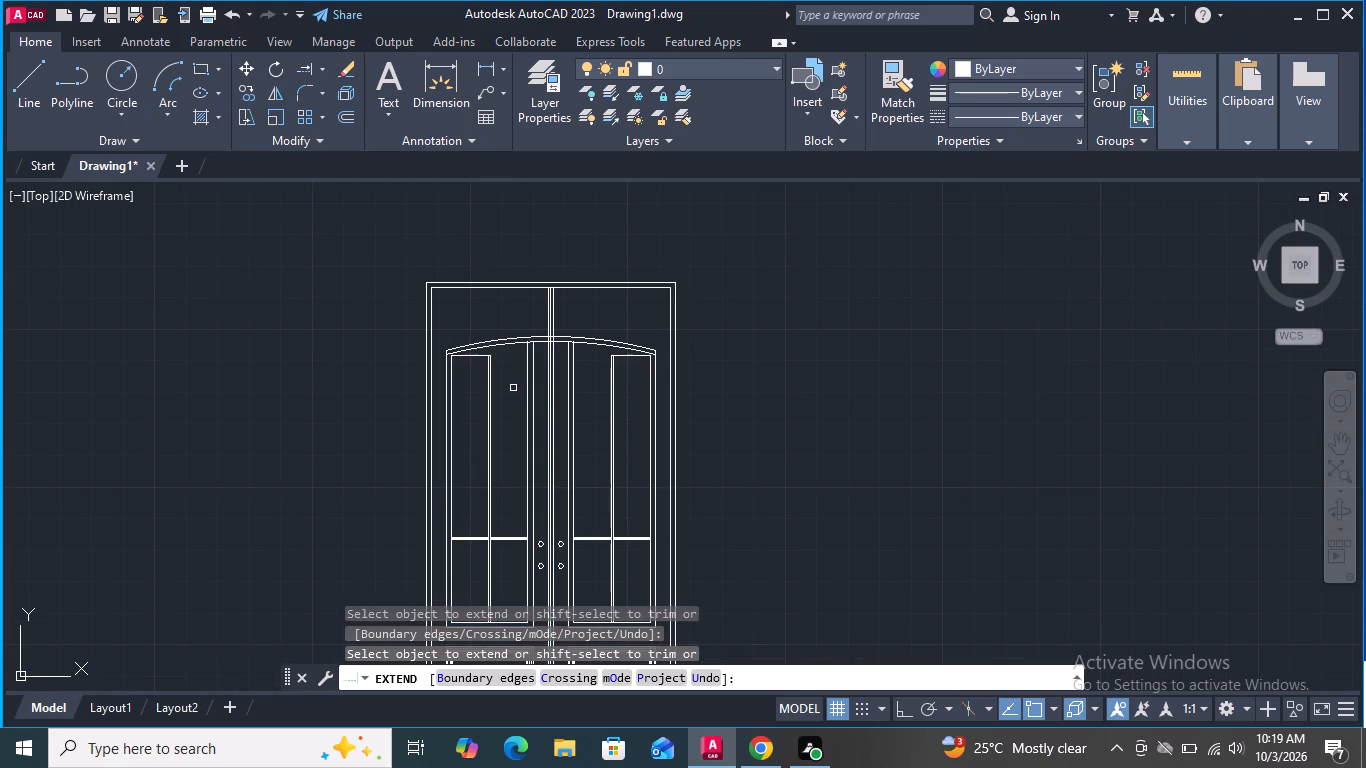
scroll(492, 366, "up", 3)
key("Escape")
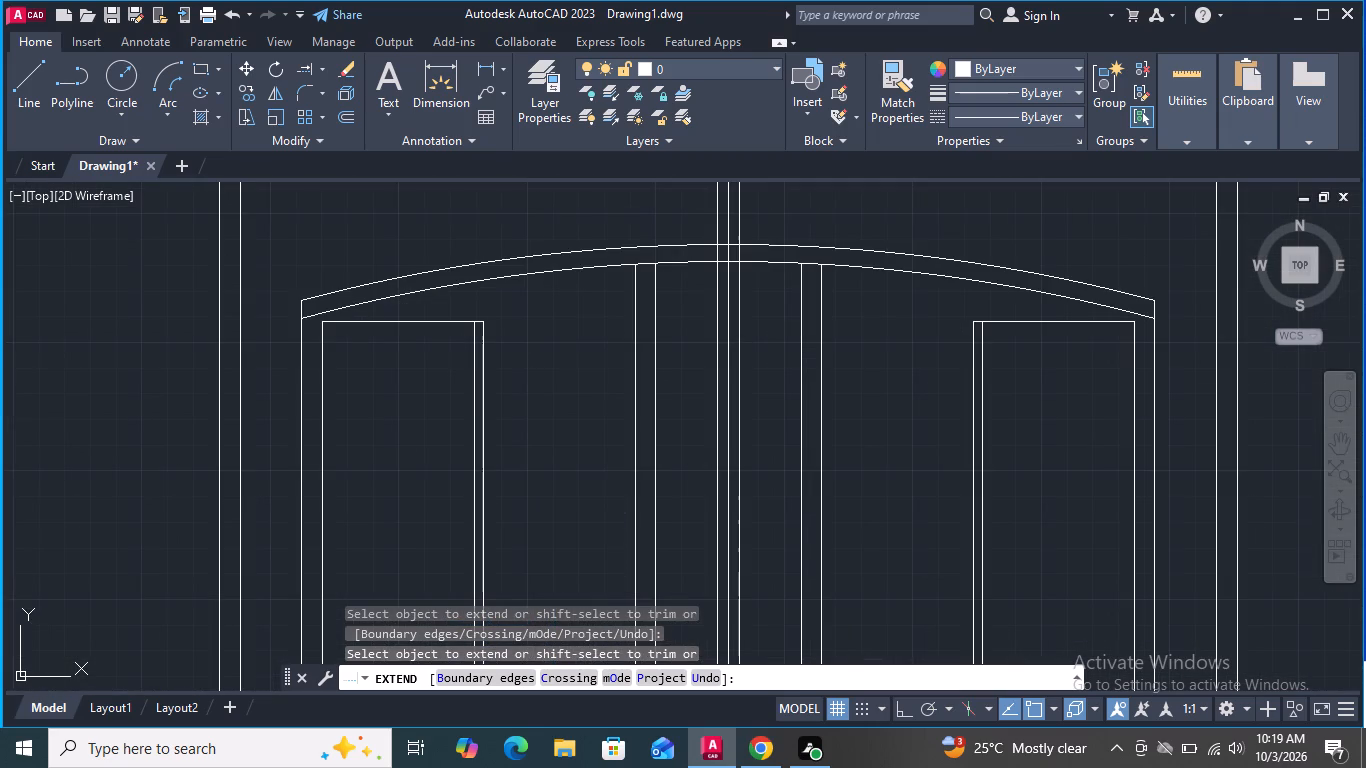
Extend both lines of each vertical glazing bar up to the lower arc.
key("grave")
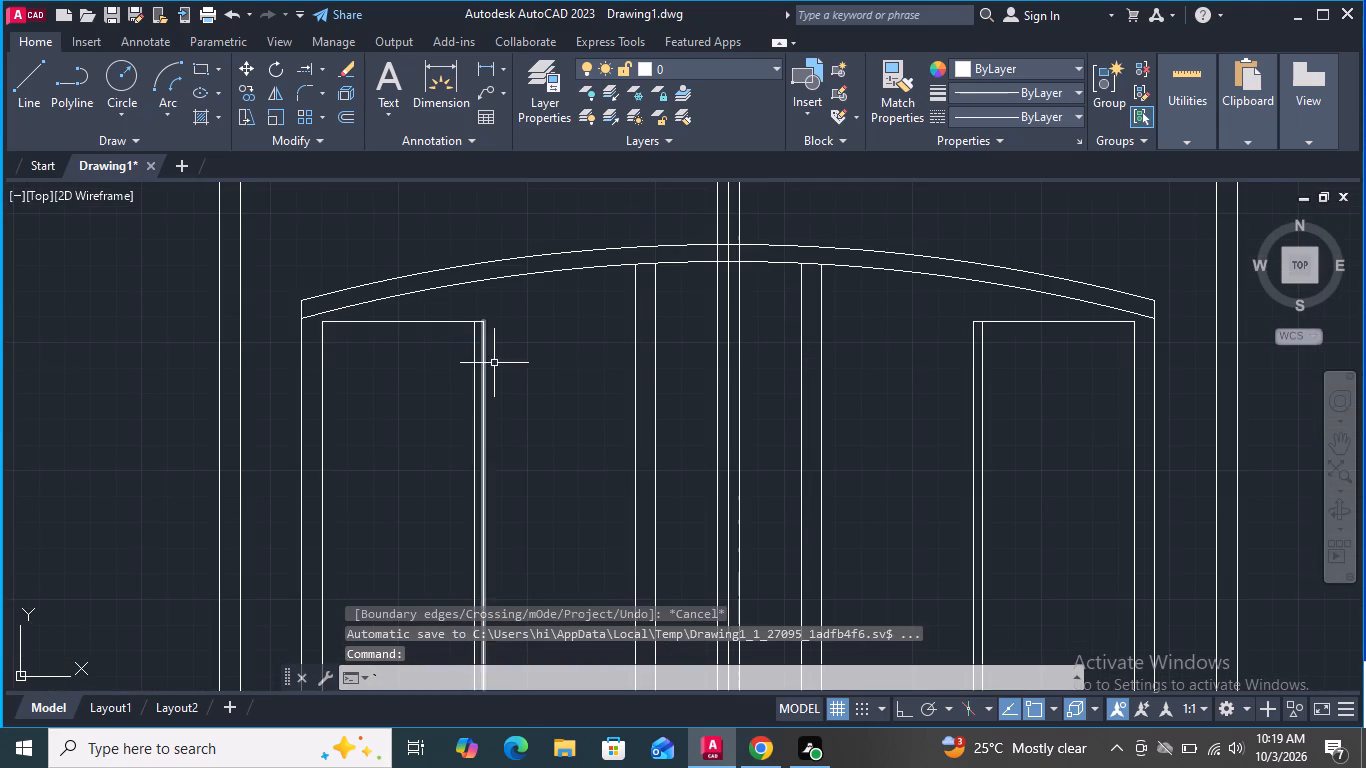
key("space")
key("space")
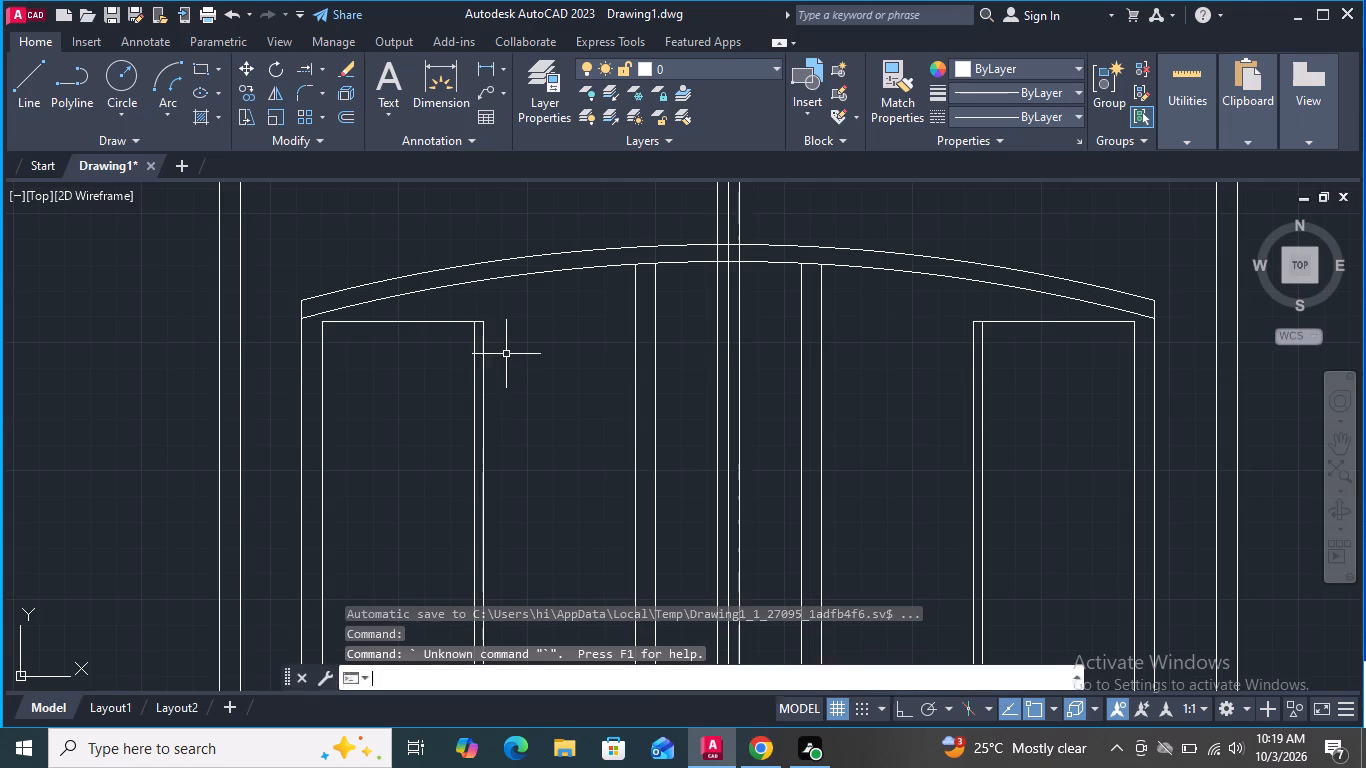
left_click(483, 335)
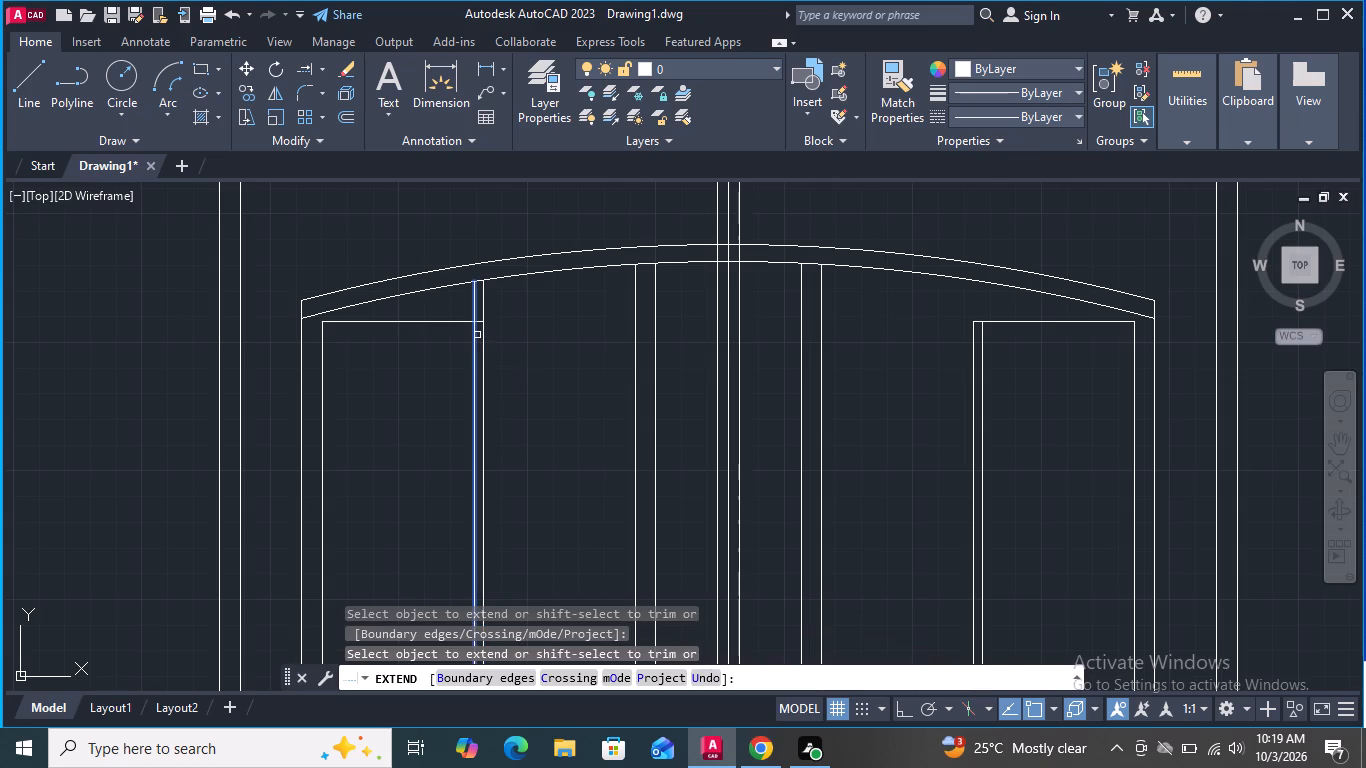
left_click(476, 334)
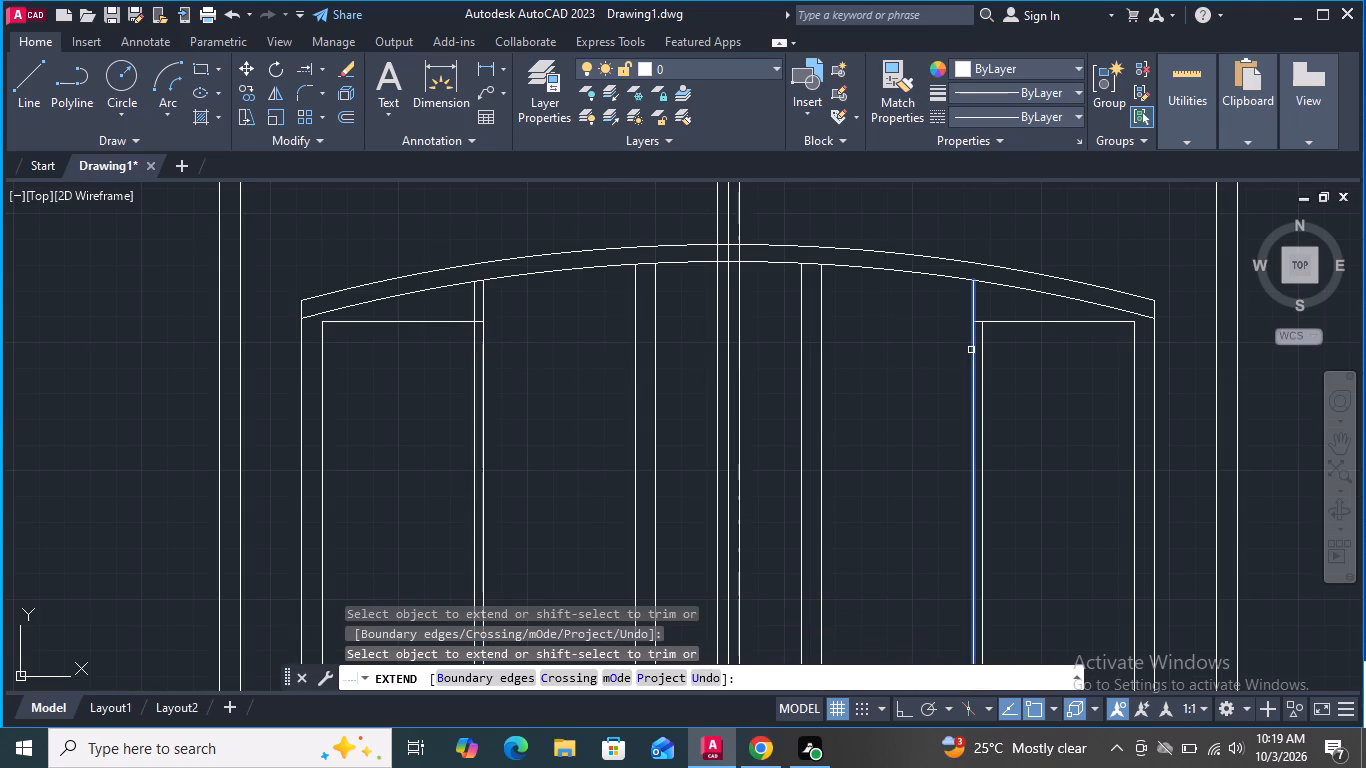
left_click(972, 349)
left_click(983, 349)
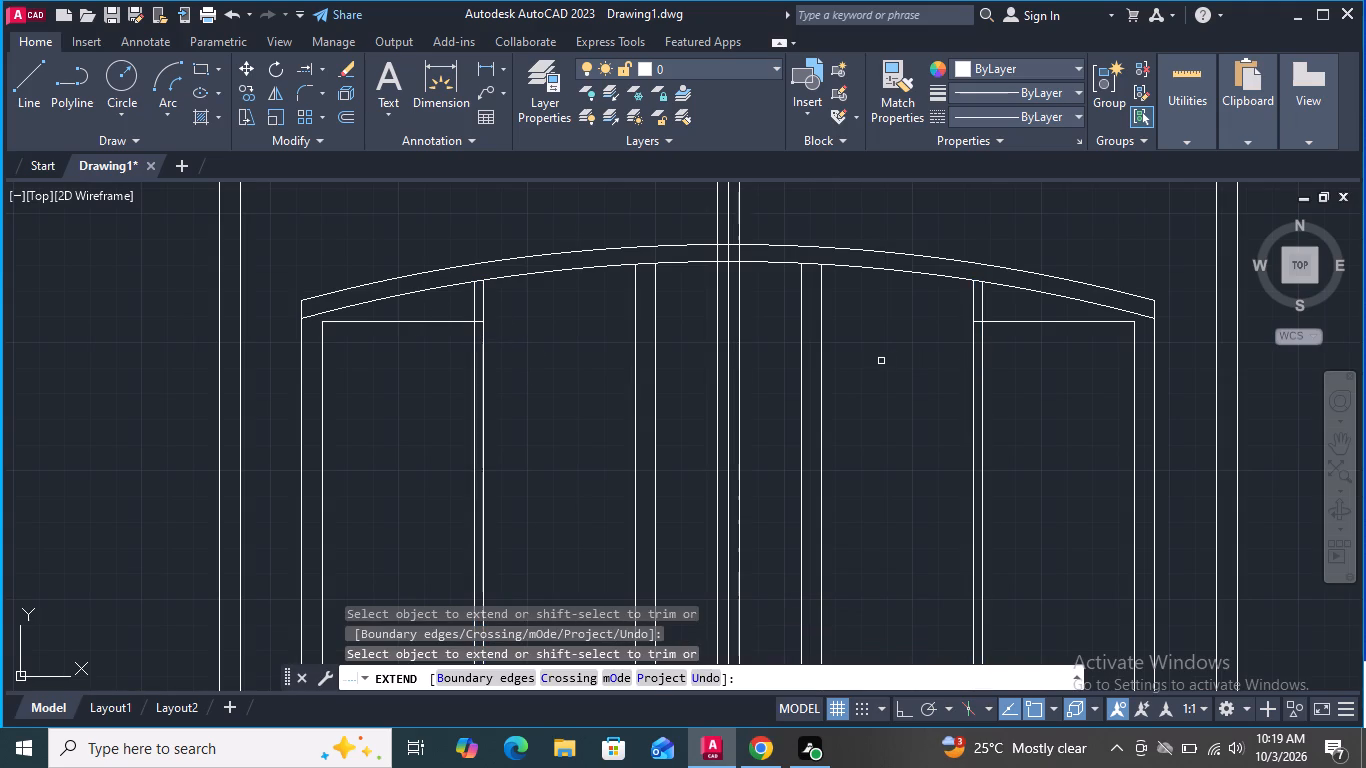
key("Escape")
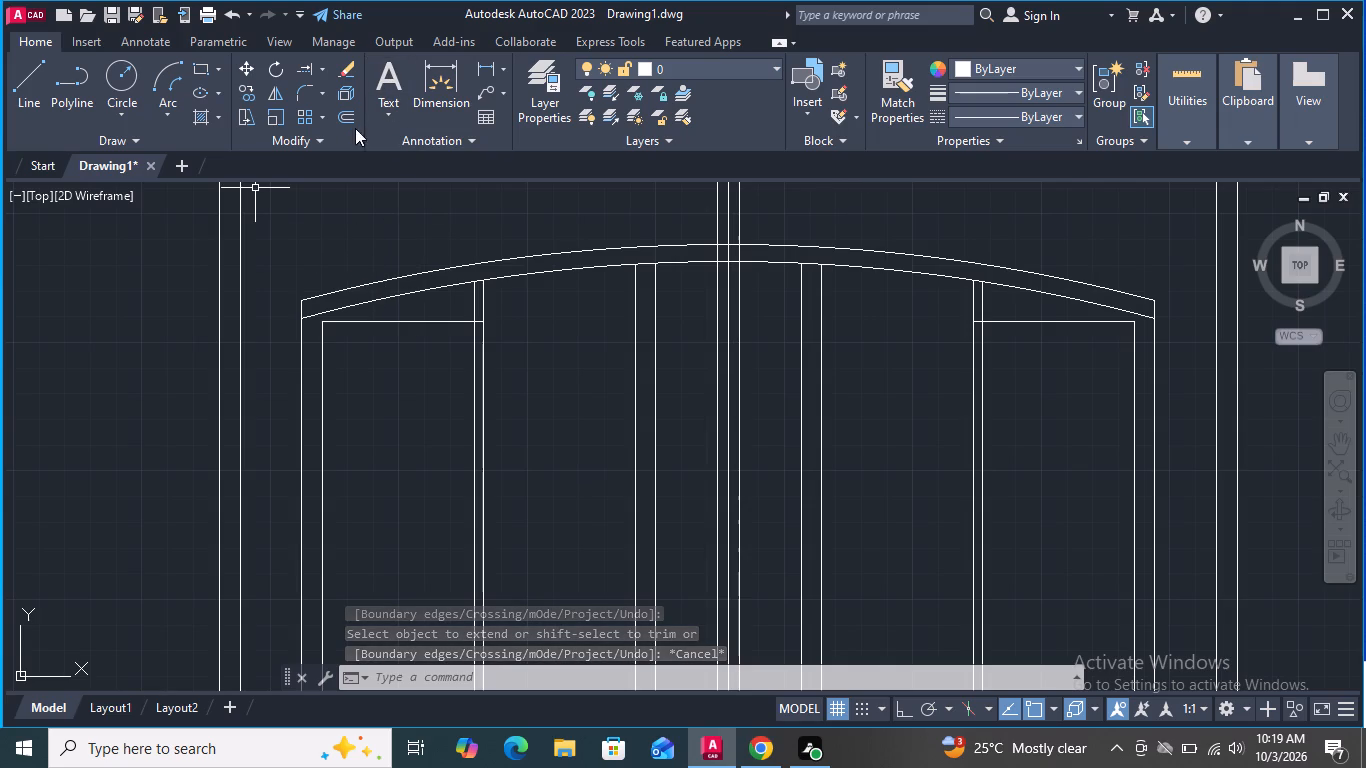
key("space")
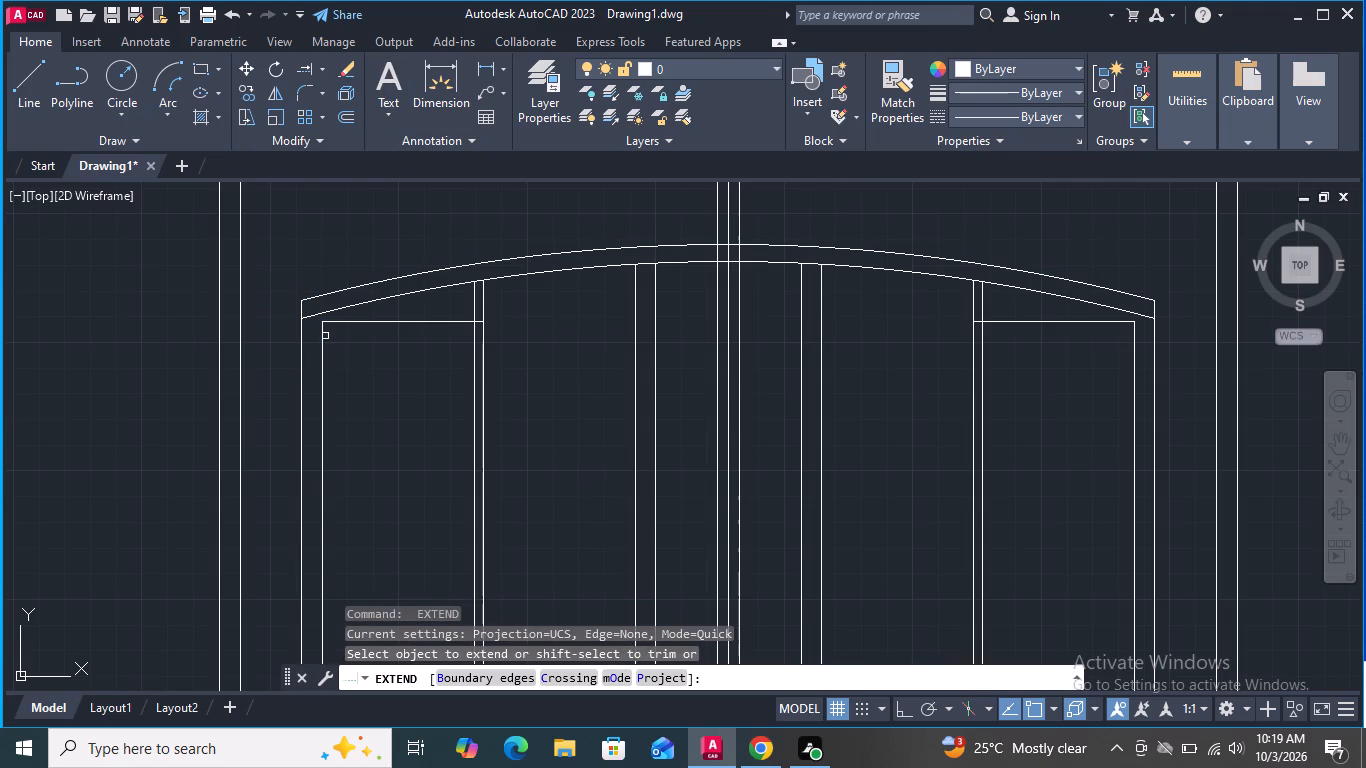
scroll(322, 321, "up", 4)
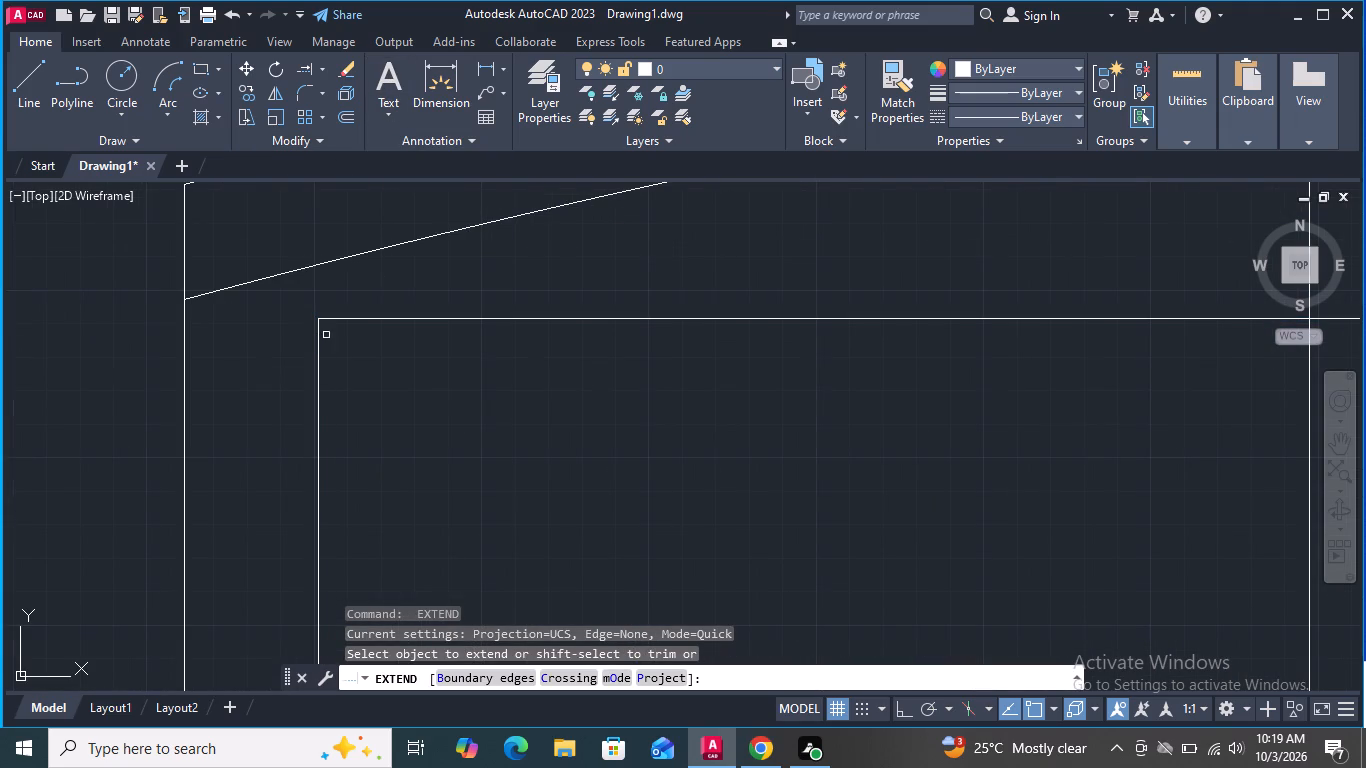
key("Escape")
Trim the remaining inner top edges of both glazed frames: the outer panes' edges and the short pieces between the vertical glazing bar lines.
left_click(321, 66)
left_click(319, 94)
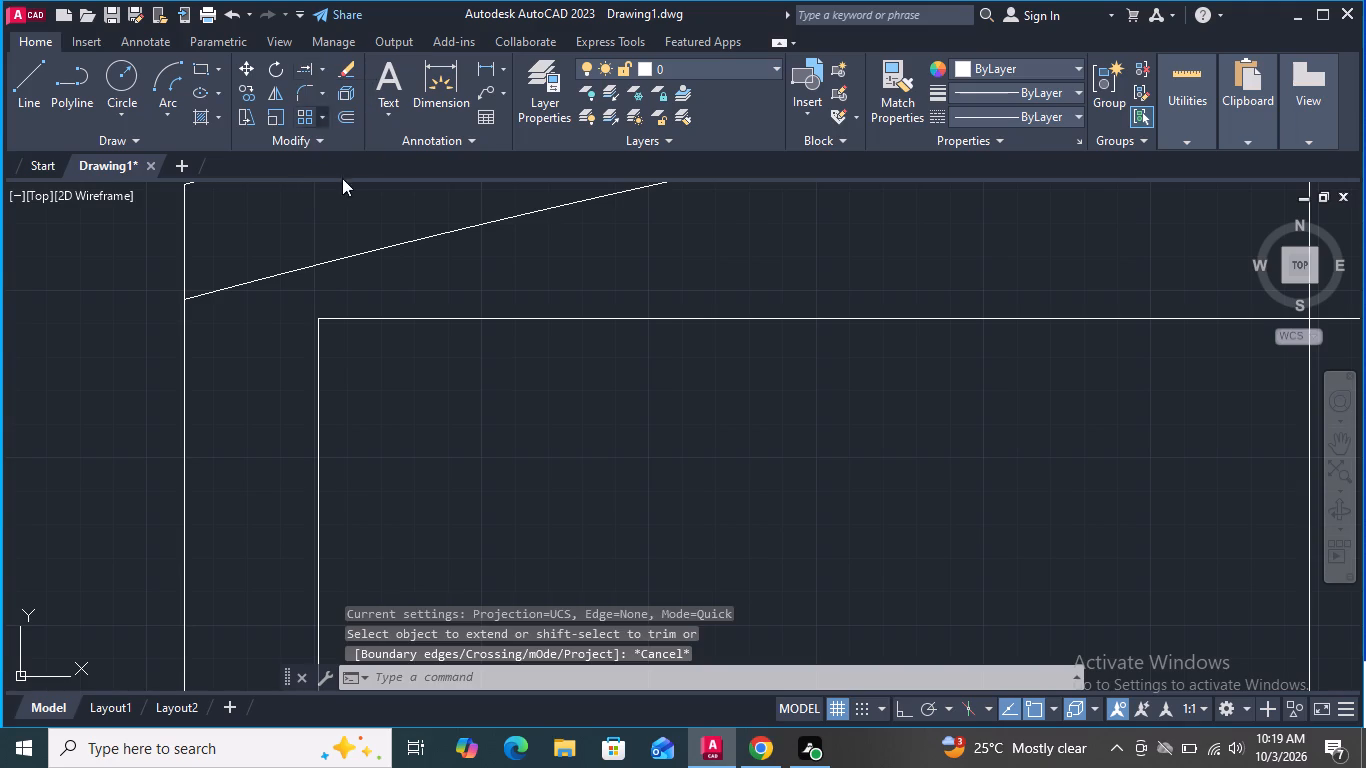
left_click(379, 317)
scroll(375, 322, "down", 4)
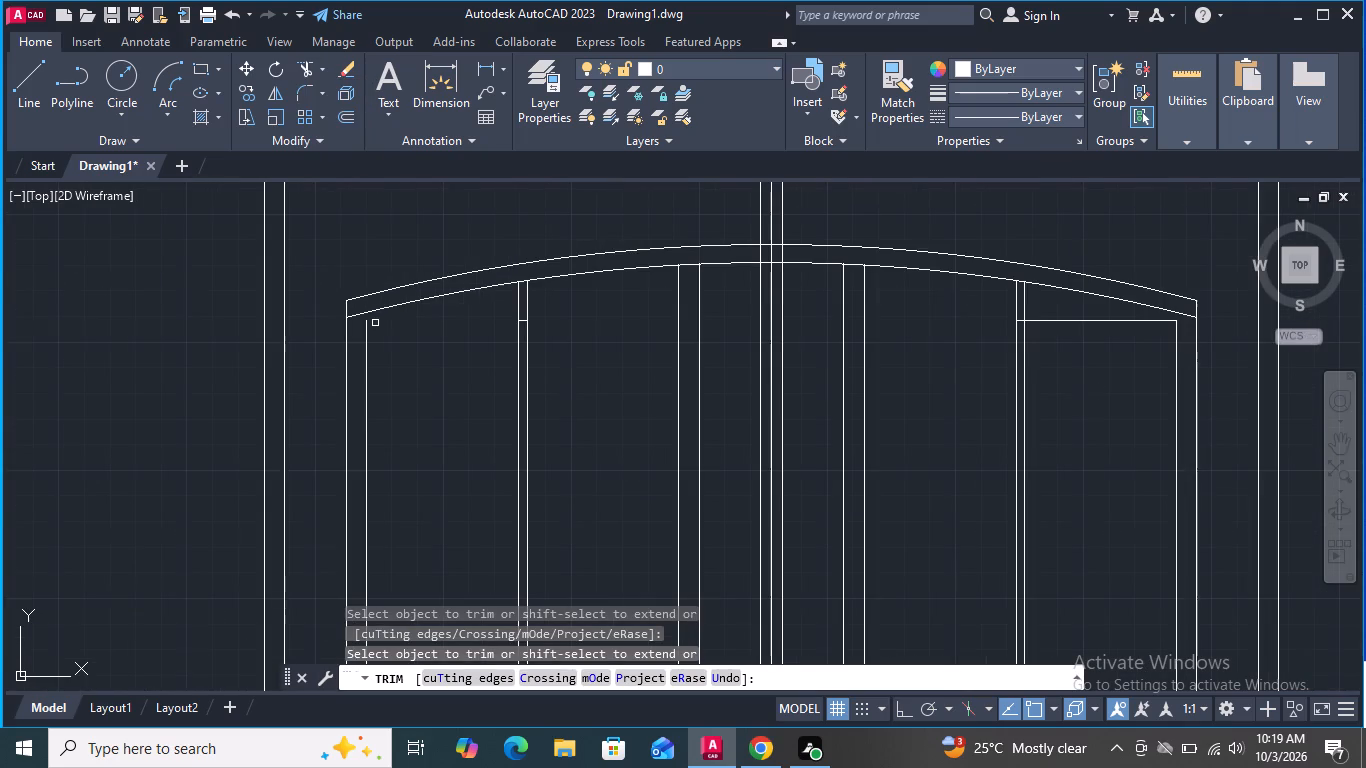
left_click(1044, 321)
scroll(1041, 320, "up", 1)
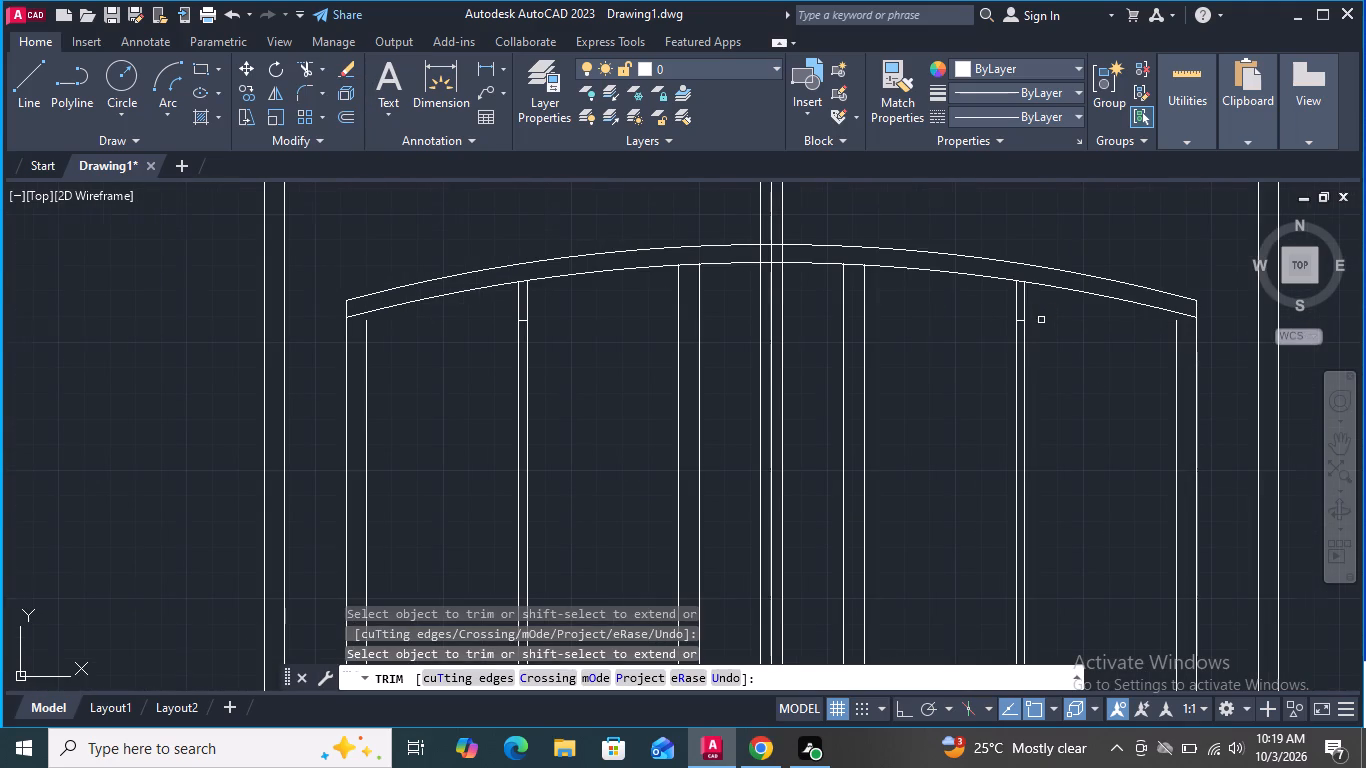
scroll(1041, 320, "up", 6)
left_click(947, 305)
scroll(947, 305, "down", 7)
scroll(458, 307, "up", 3)
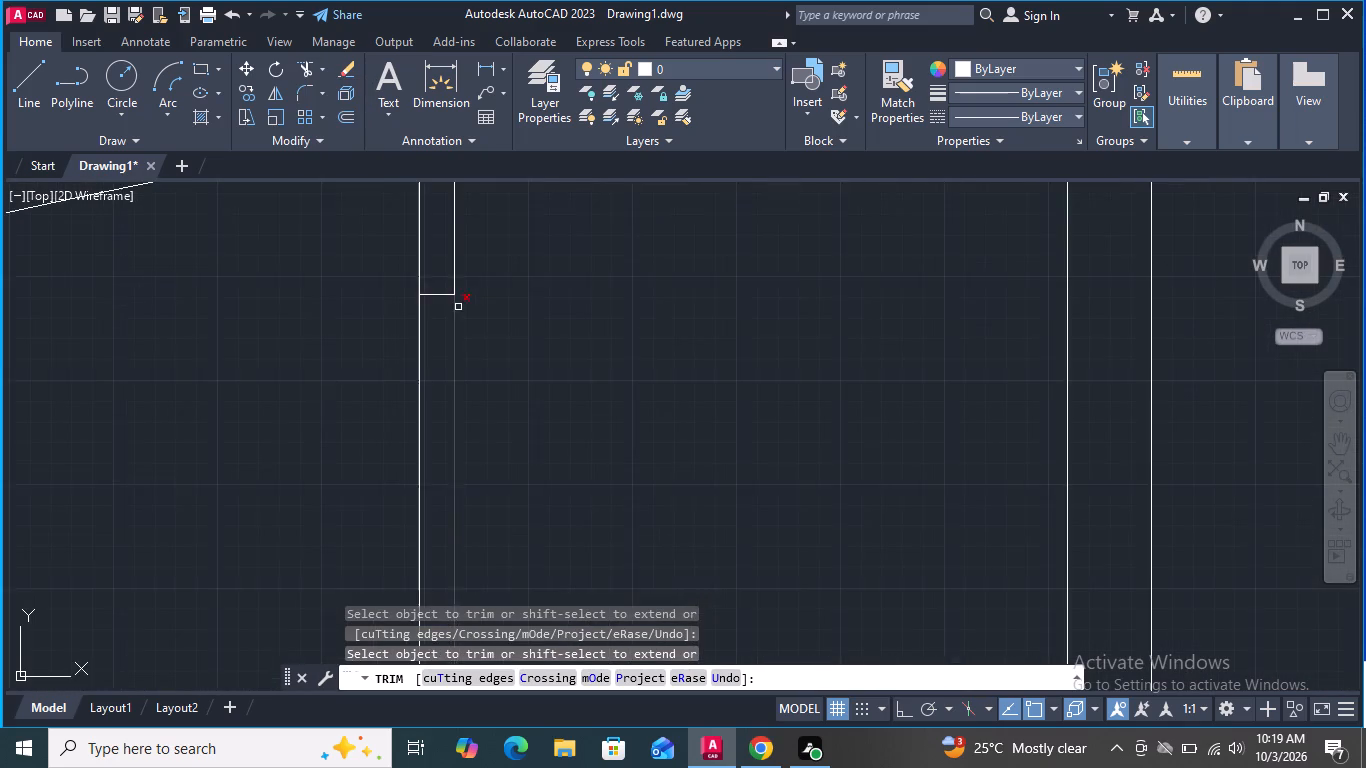
scroll(448, 301, "up", 3)
left_click(419, 270)
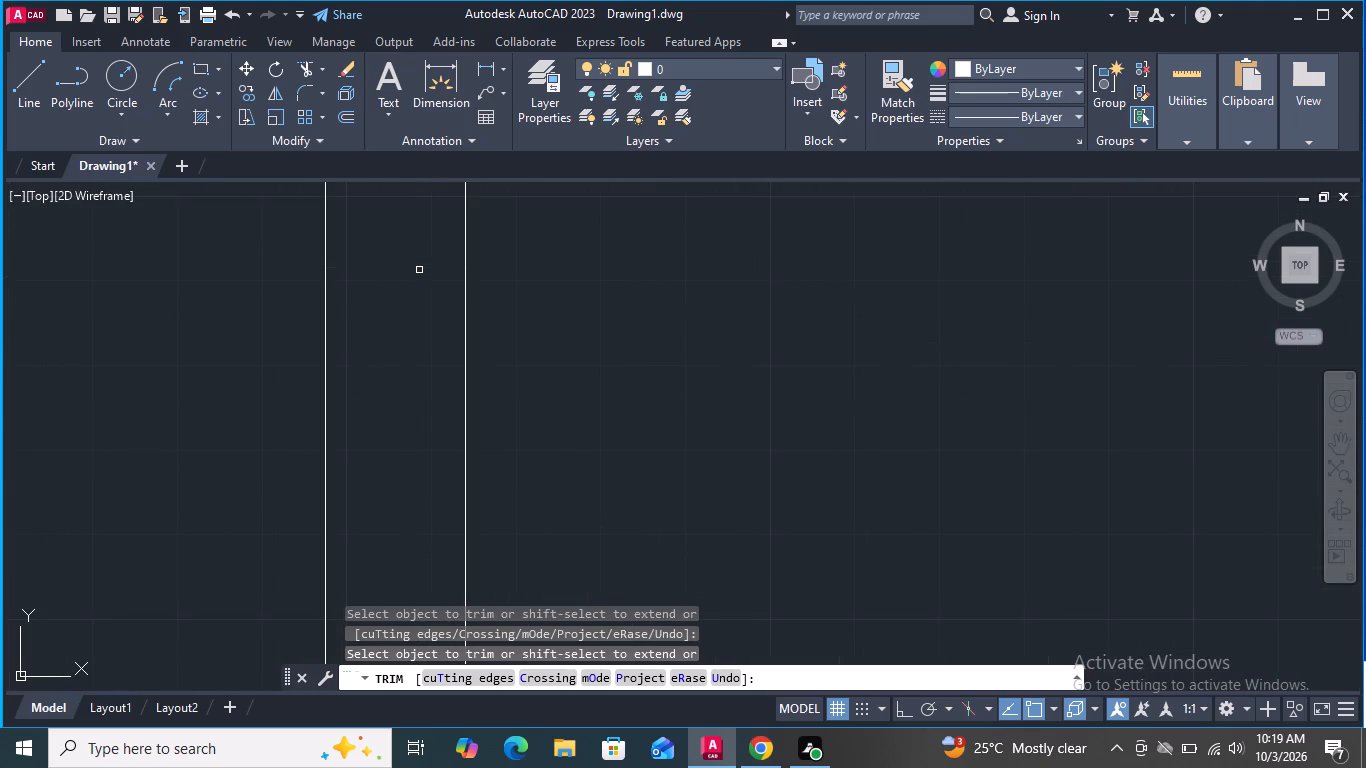
scroll(419, 270, "down", 4)
key("grave")
key("Escape")
key("Escape")
scroll(607, 380, "down", 4)
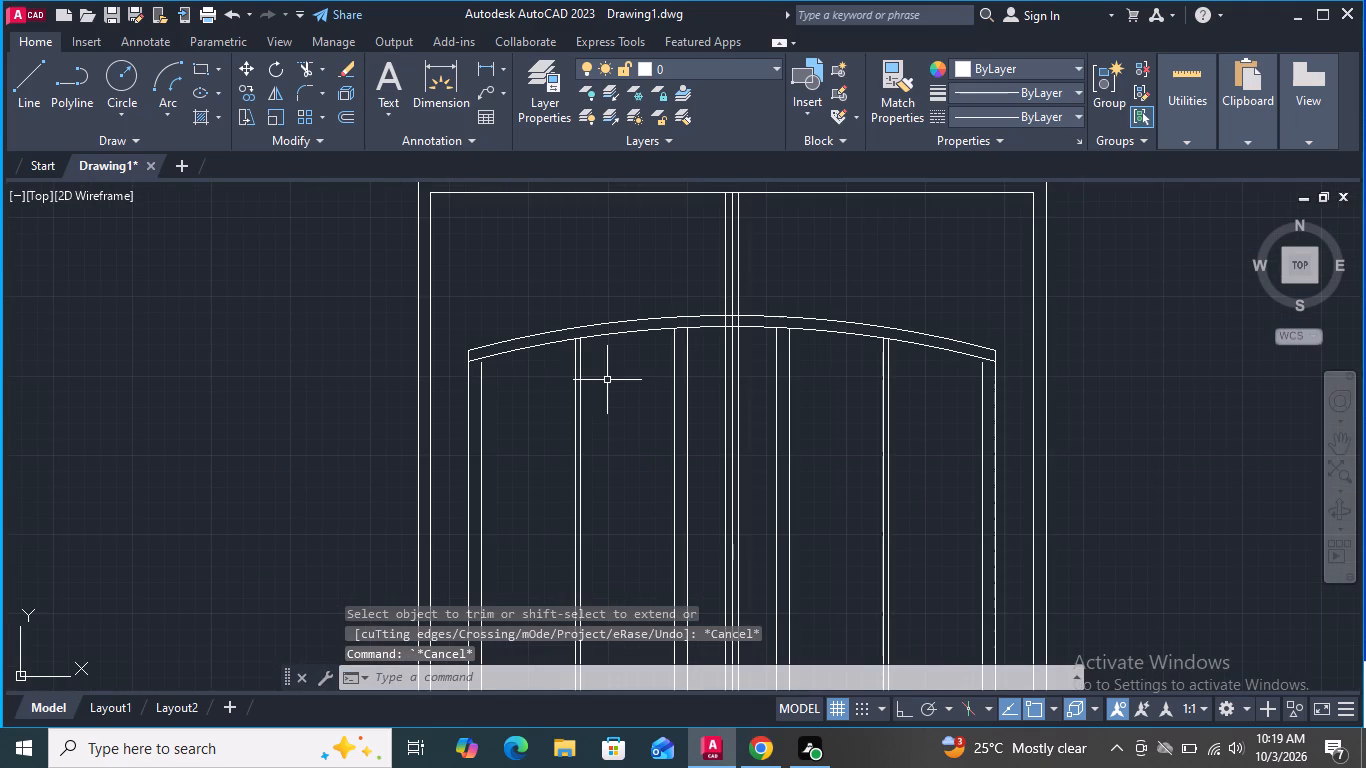
Extend the inner vertical line of each glazed frame's outer stile up to the lower arc.
left_click(320, 67)
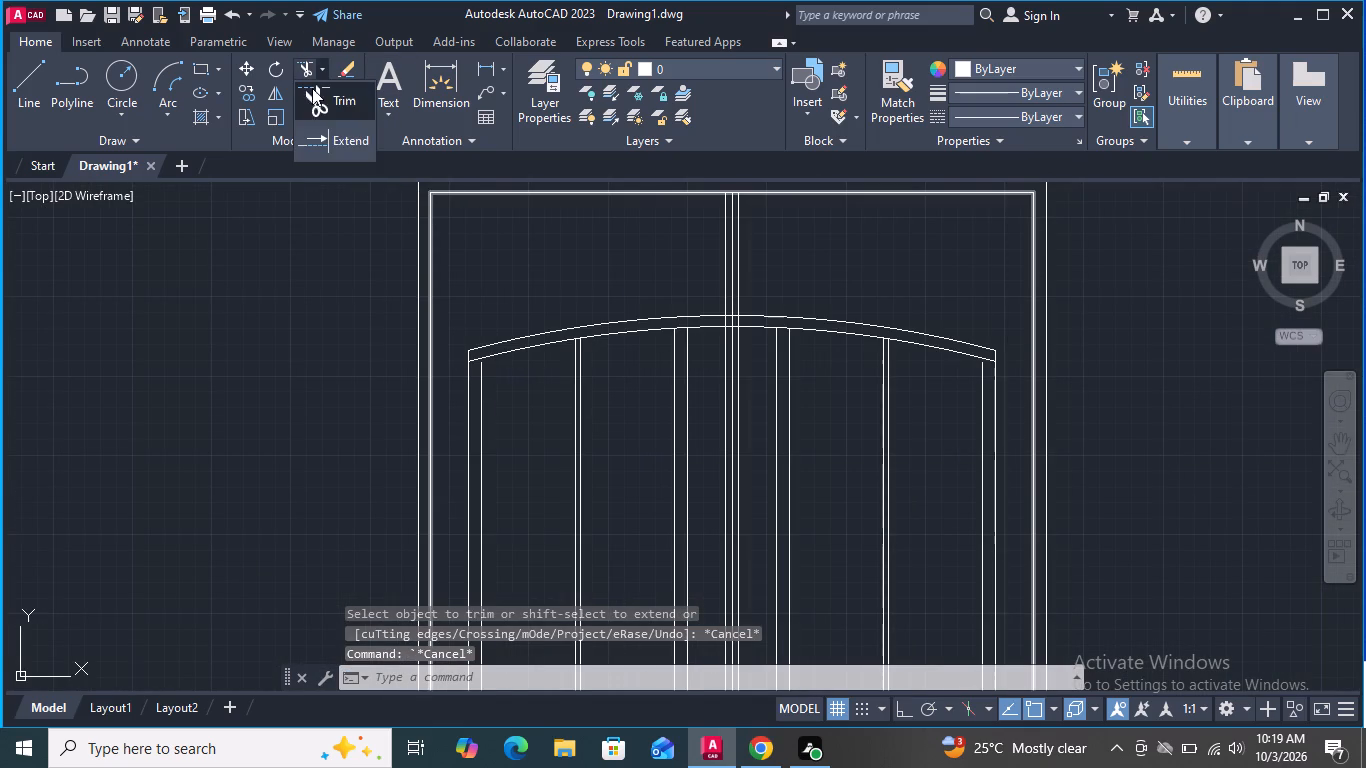
left_click(318, 136)
scroll(456, 372, "up", 4)
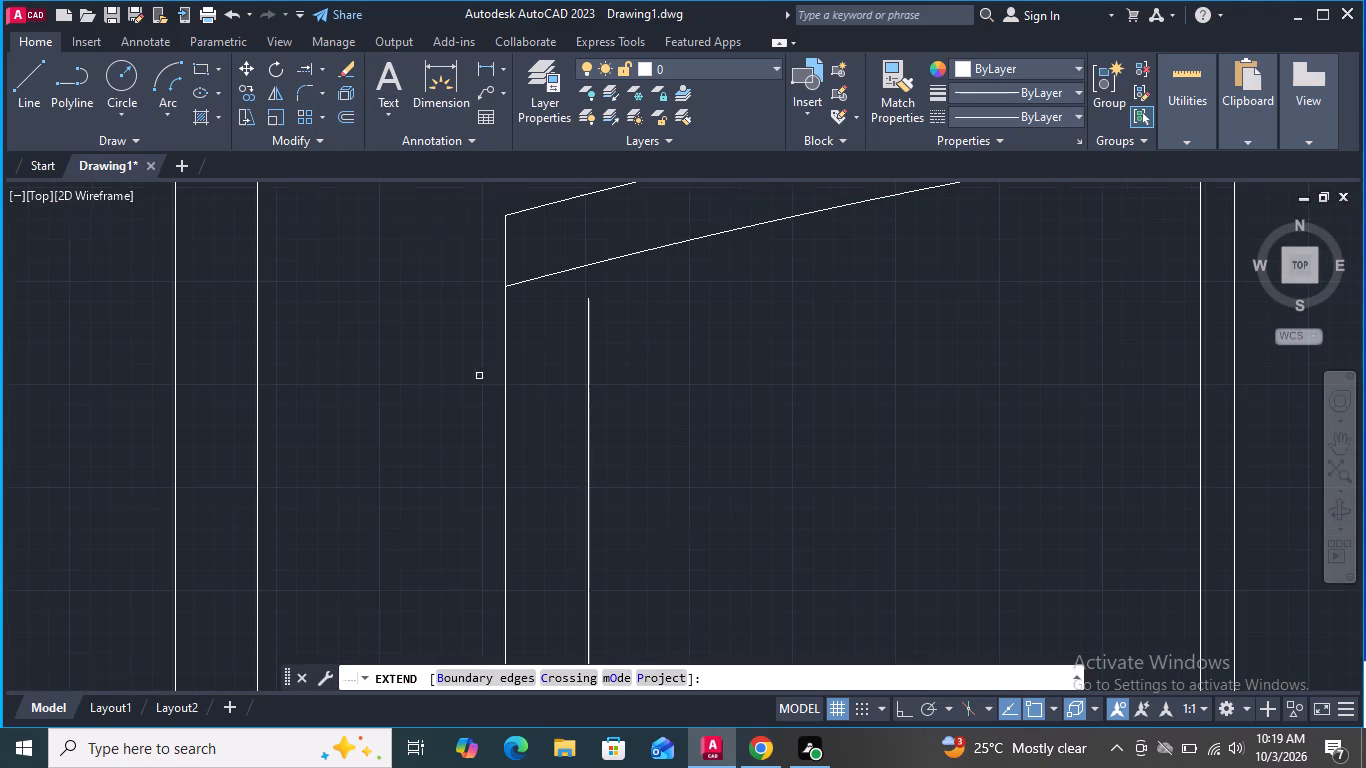
left_click(590, 305)
scroll(568, 328, "down", 4)
scroll(1108, 319, "up", 3)
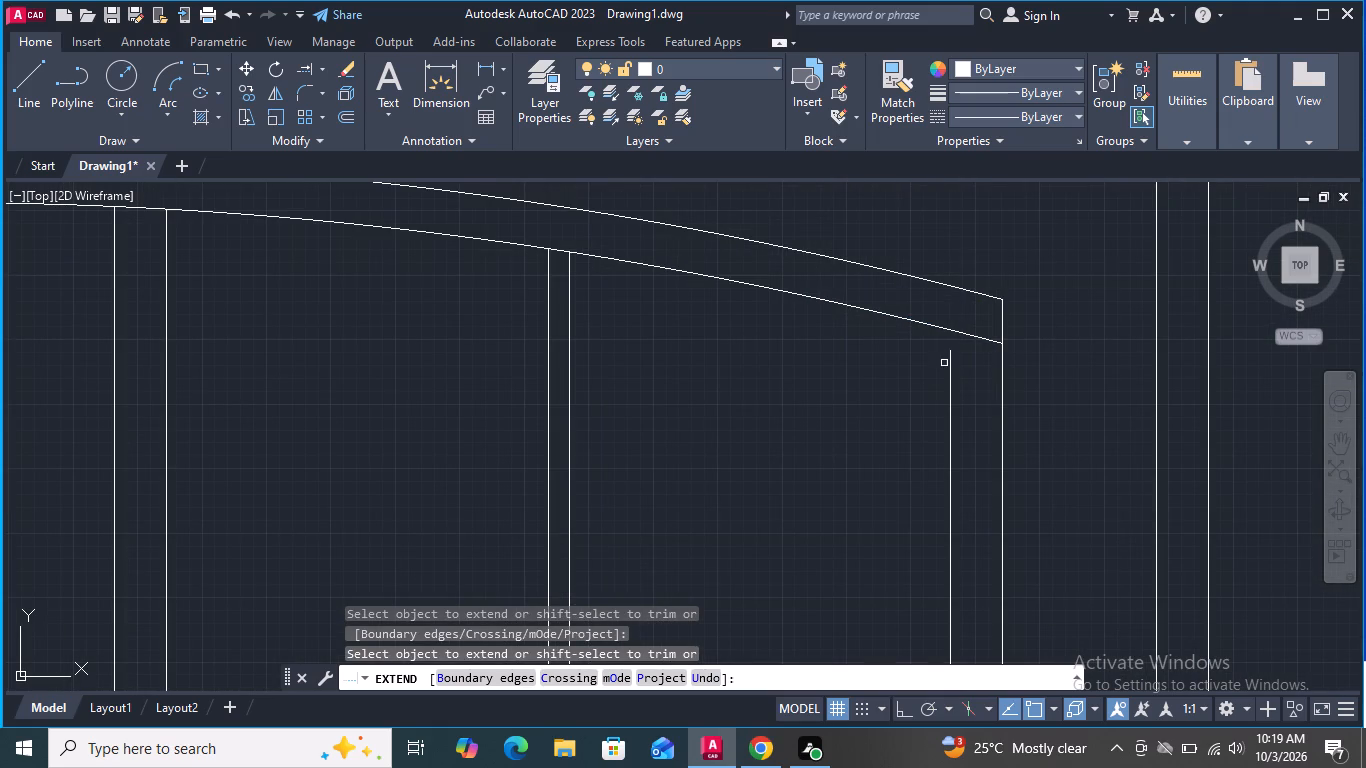
left_click(951, 356)
scroll(905, 367, "down", 3)
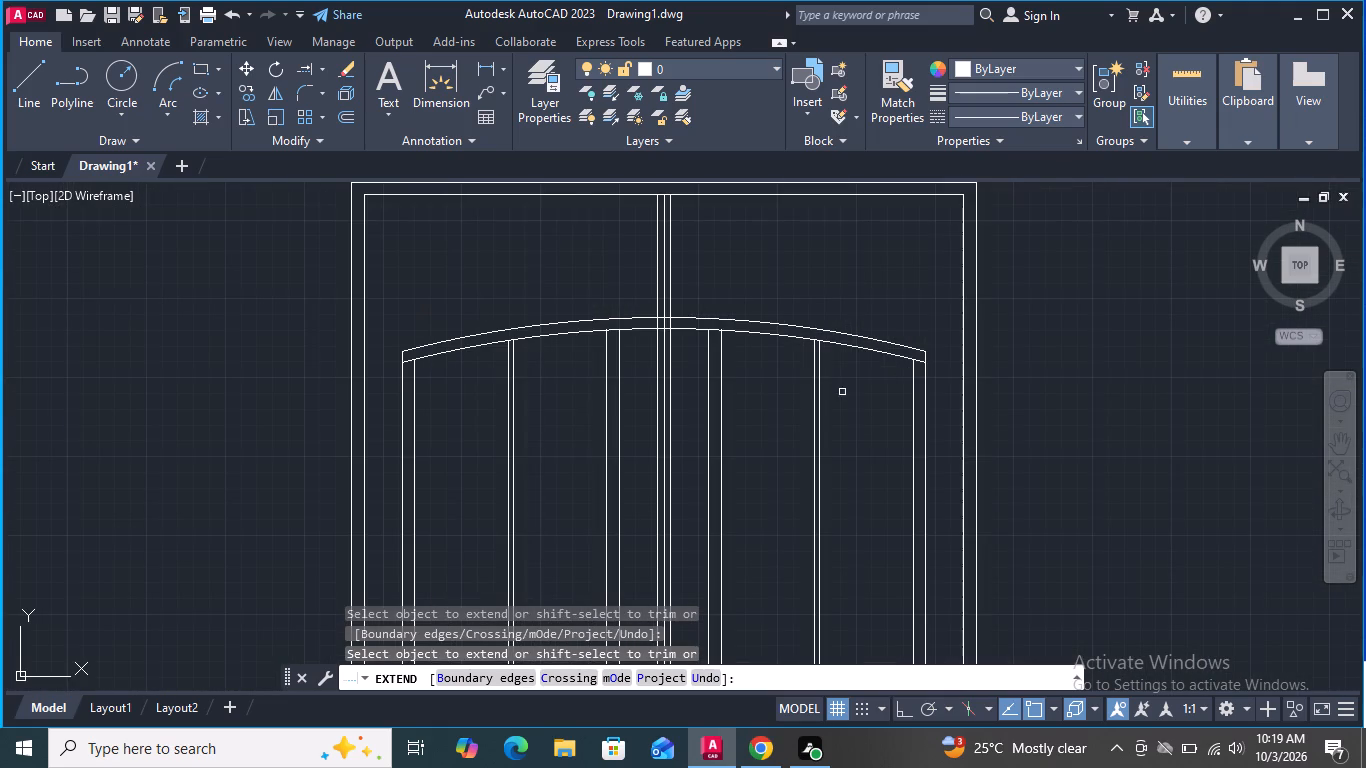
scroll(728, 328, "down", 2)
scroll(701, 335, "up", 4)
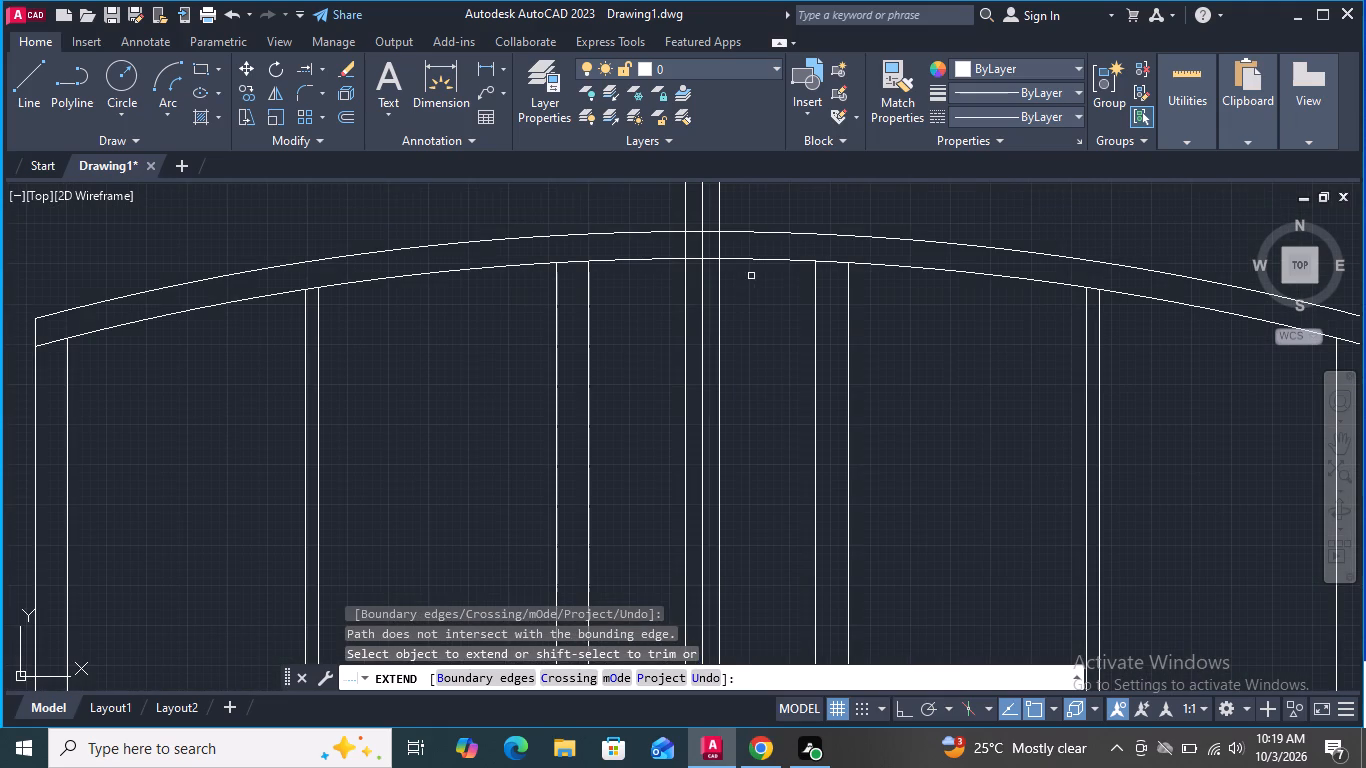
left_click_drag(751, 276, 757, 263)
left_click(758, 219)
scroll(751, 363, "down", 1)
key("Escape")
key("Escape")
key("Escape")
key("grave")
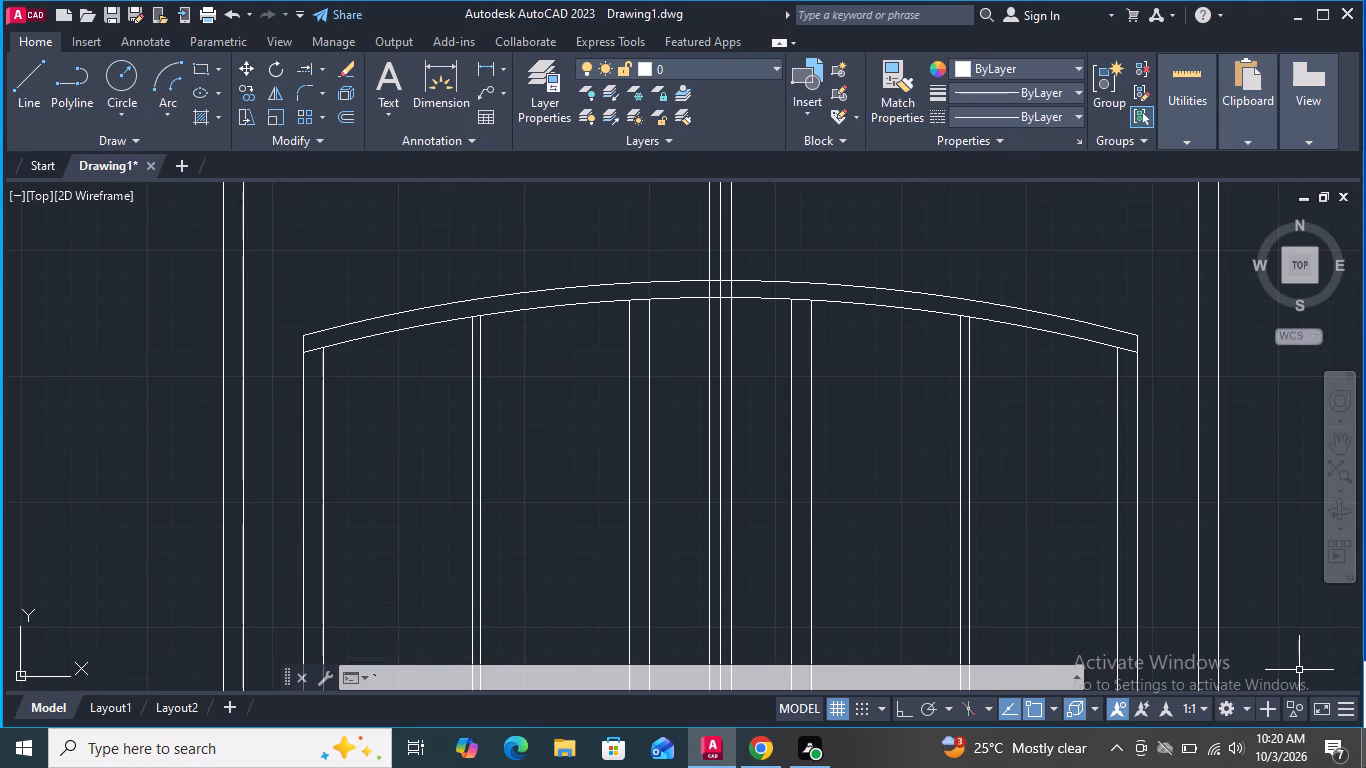
Extend the meeting-side edge line of each glazed frame from the lower arc up to the upper arc.
left_click(304, 77)
left_click(793, 313)
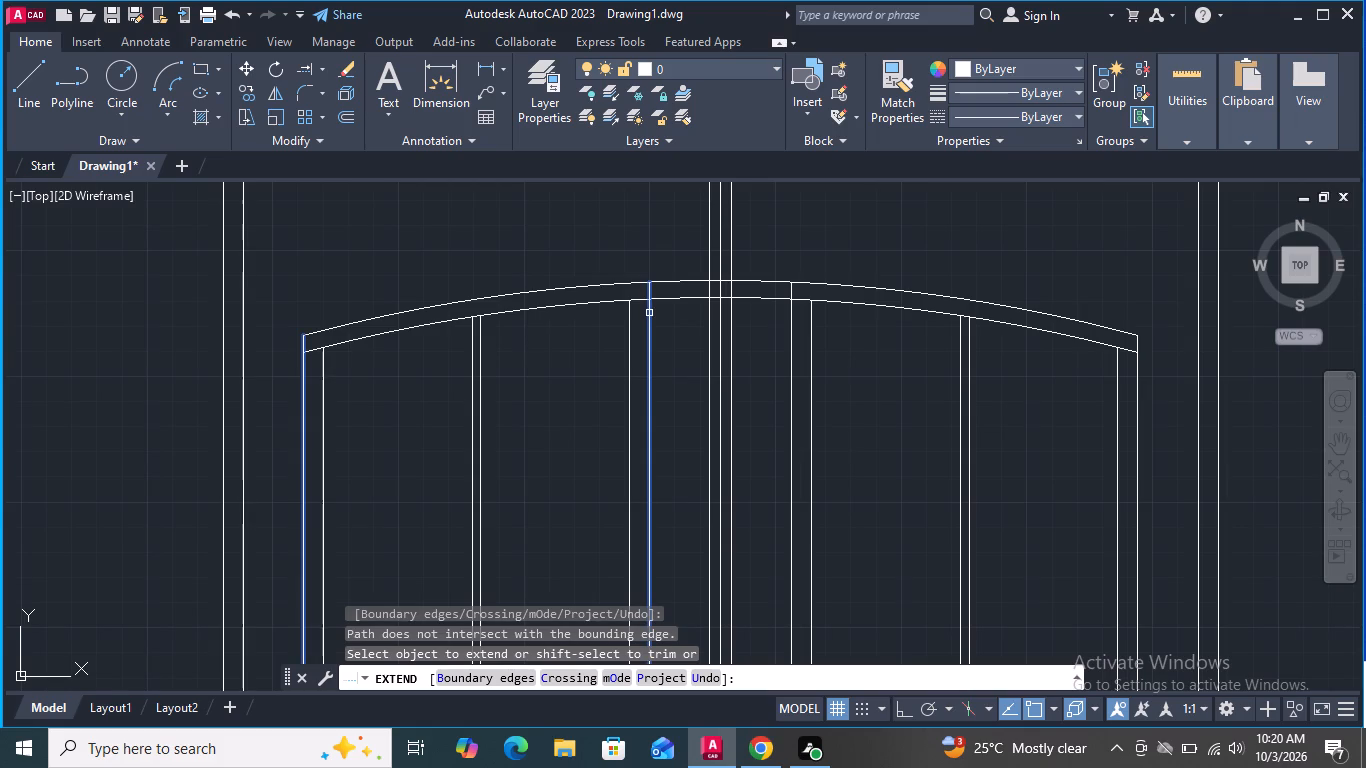
left_click(649, 313)
key("space")
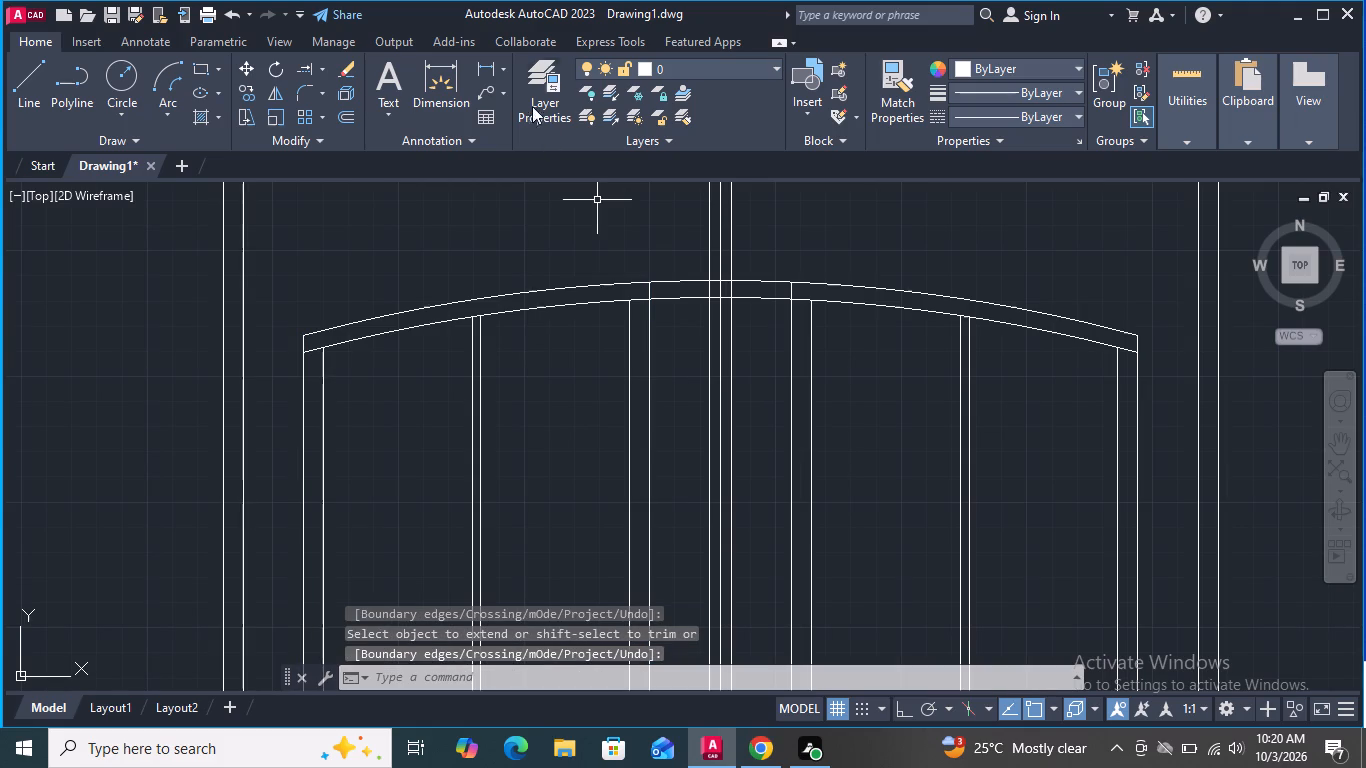
Trim both arcs between the two glazed frames, including the short pieces crossing the door's central meeting lines.
left_click(323, 67)
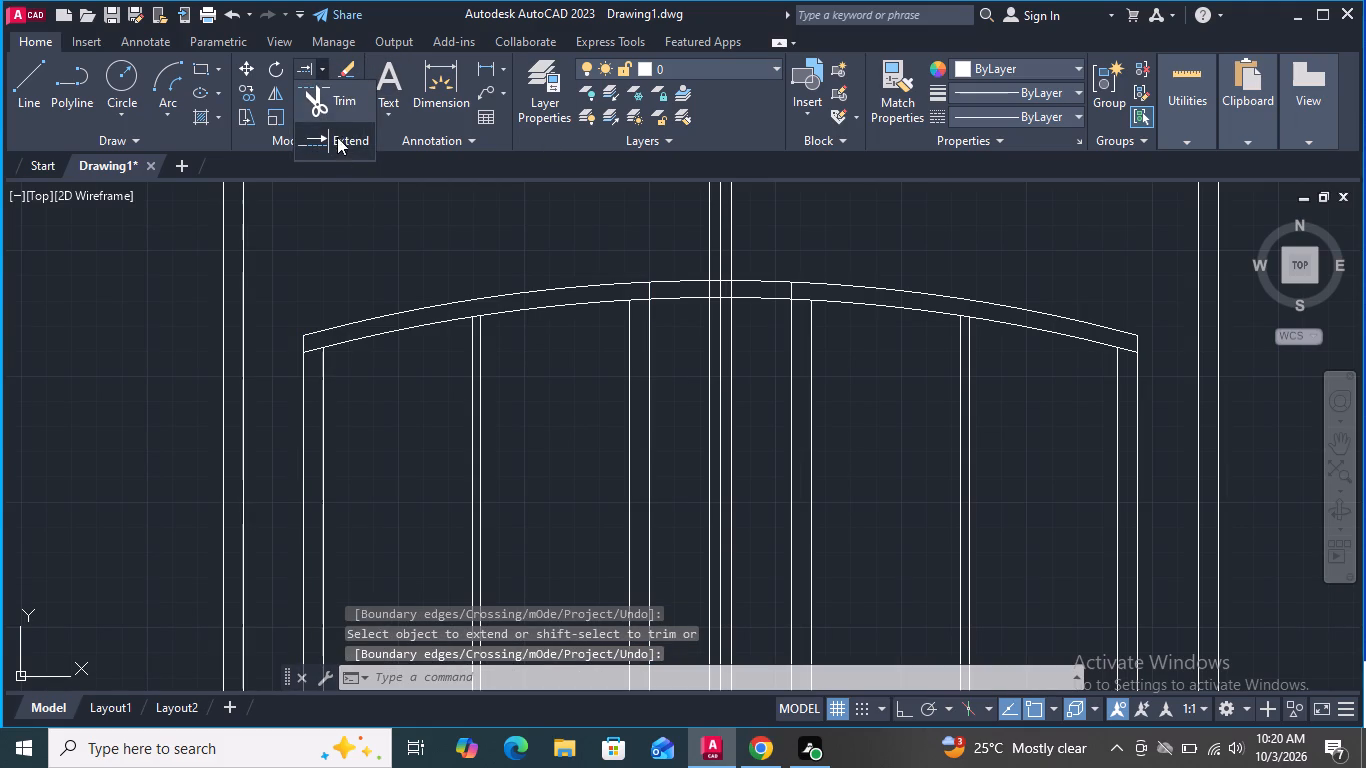
left_click(335, 112)
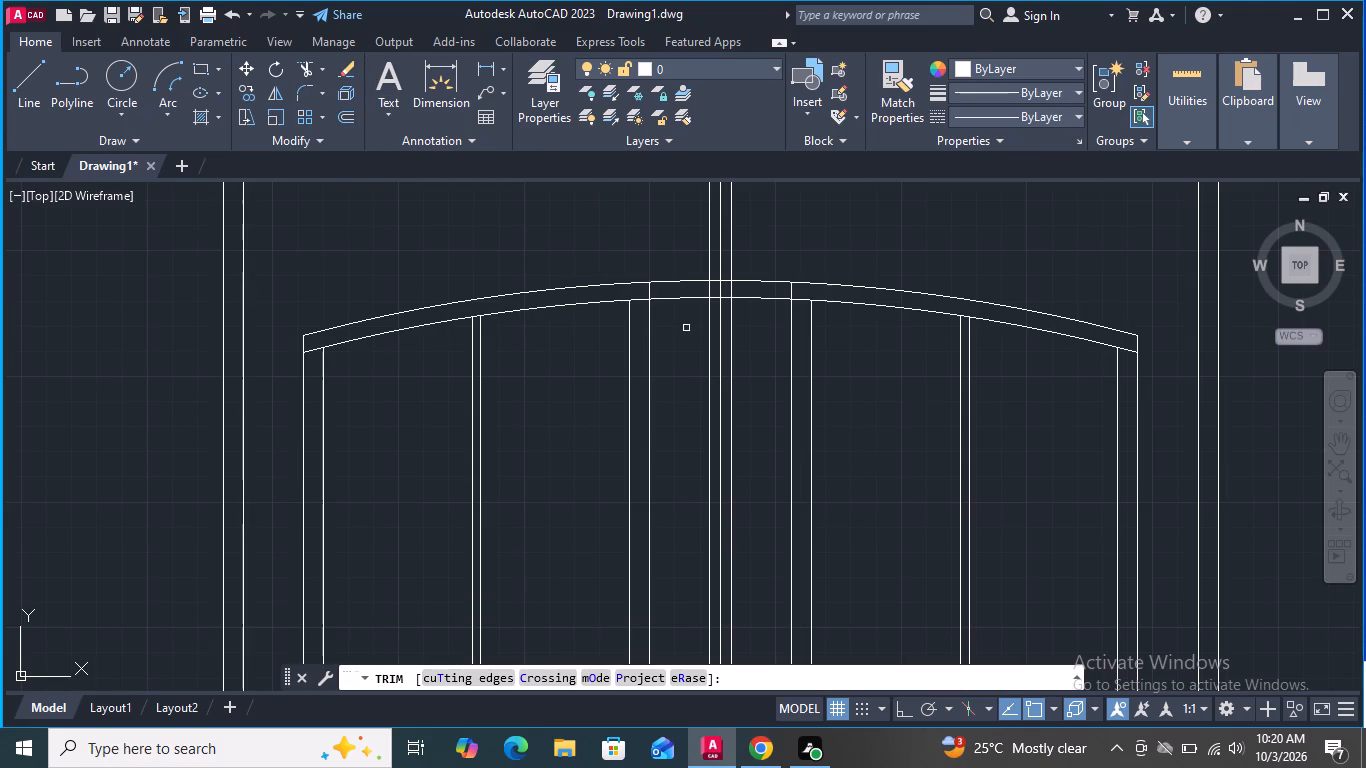
left_click(690, 297)
left_click(676, 284)
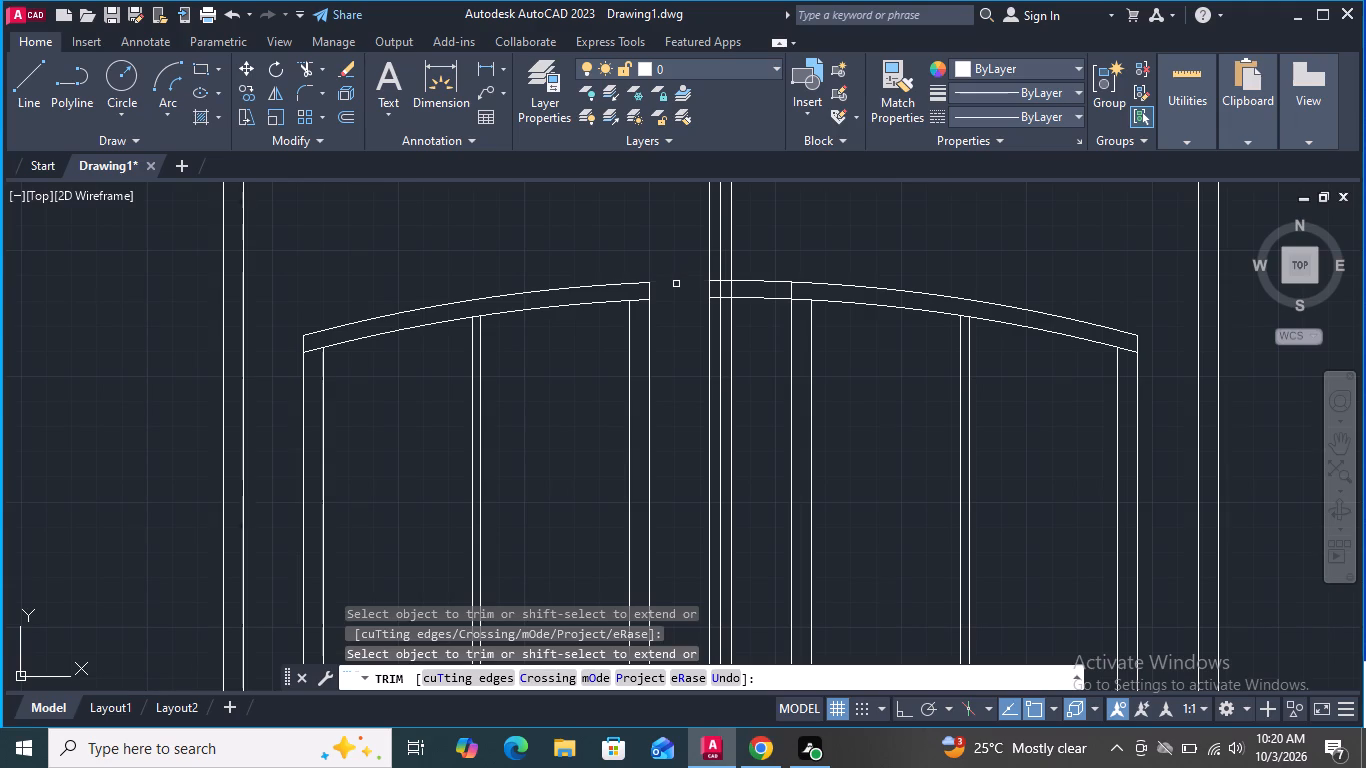
left_click(760, 297)
left_click(757, 282)
scroll(715, 287, "up", 3)
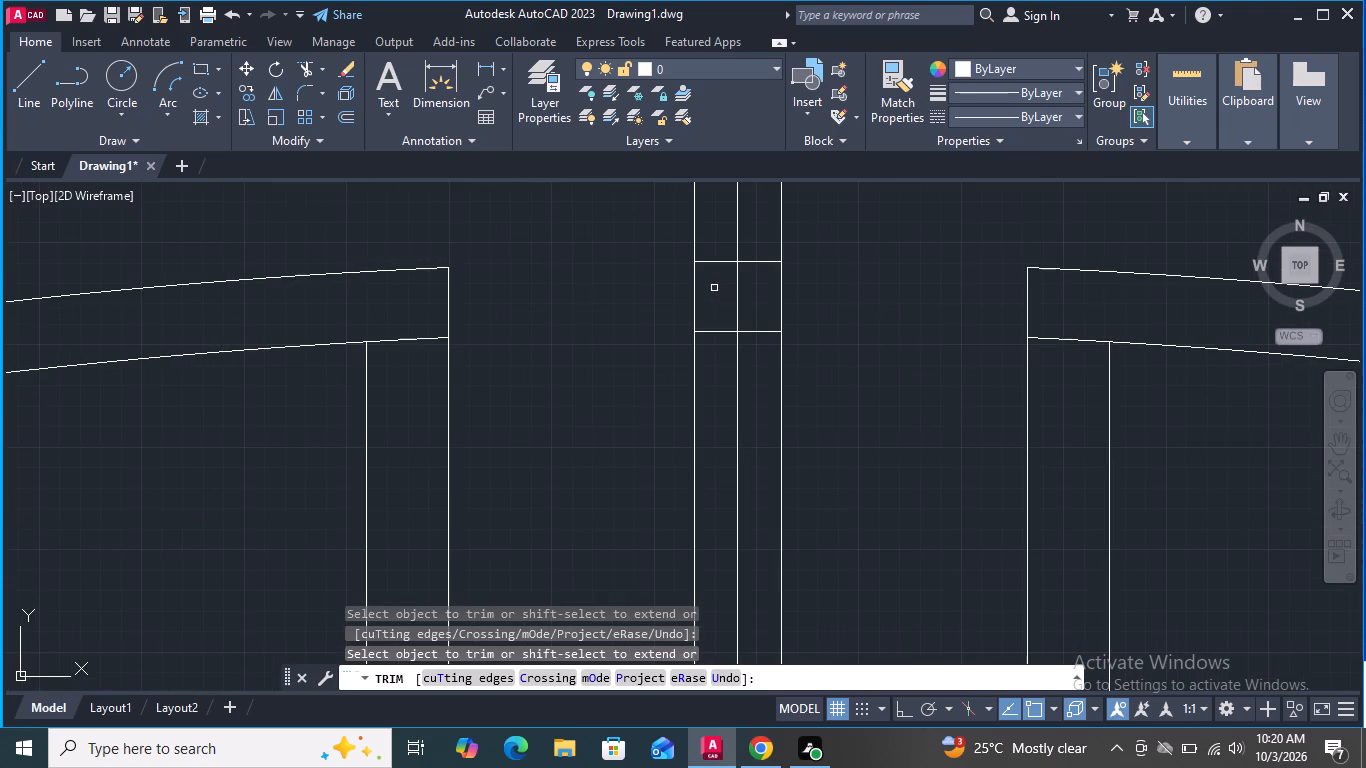
left_click(712, 263)
left_click(762, 260)
left_click(759, 330)
left_click(722, 332)
scroll(752, 369, "down", 3)
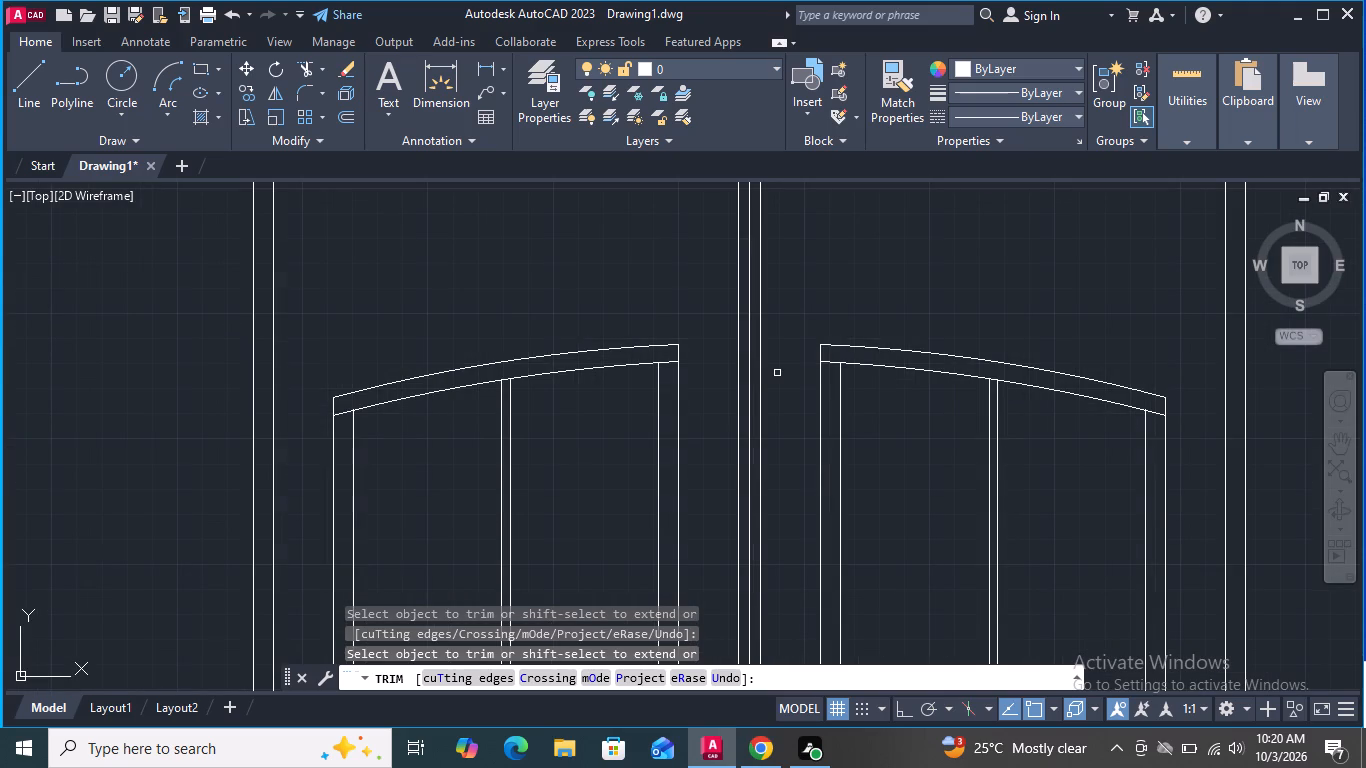
Trim the ends of the lower arc that run between the stile lines at all four upper frame corners.
left_click(830, 360)
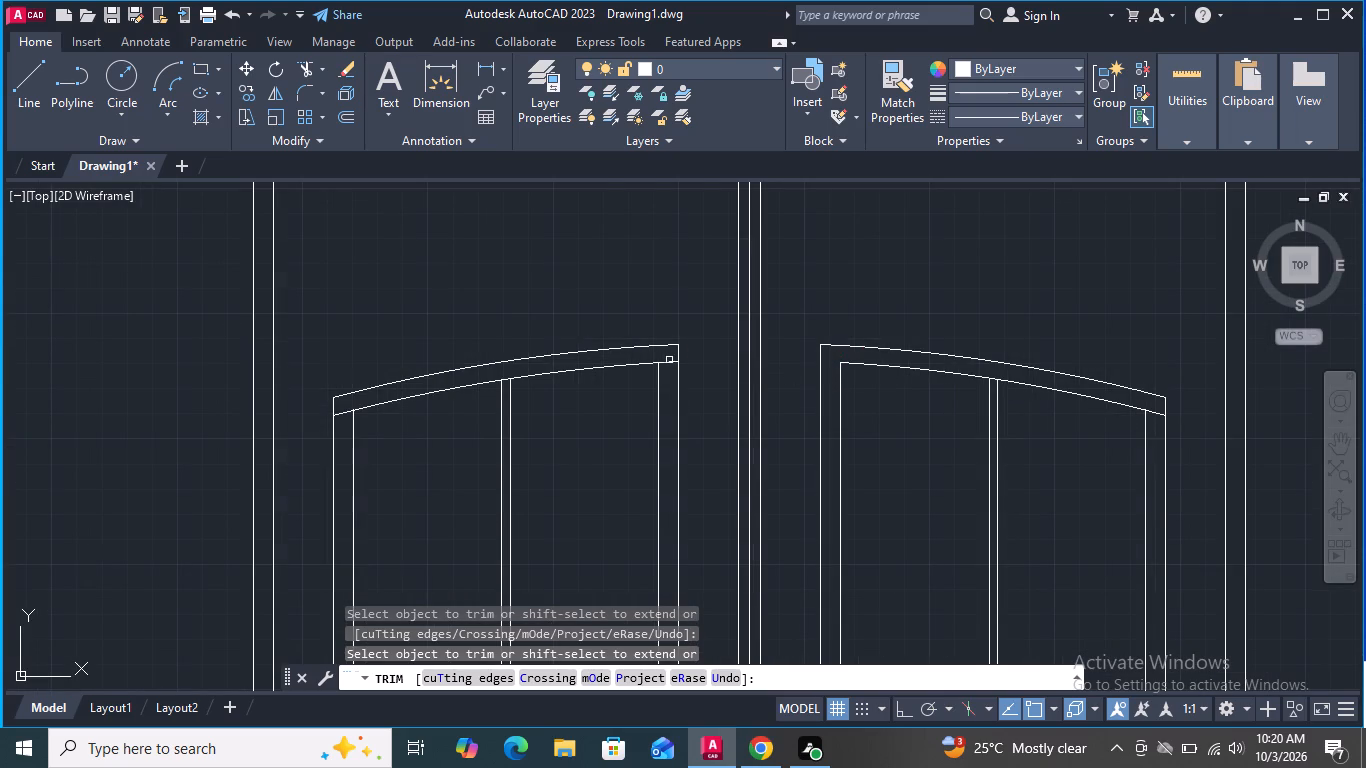
left_click(669, 360)
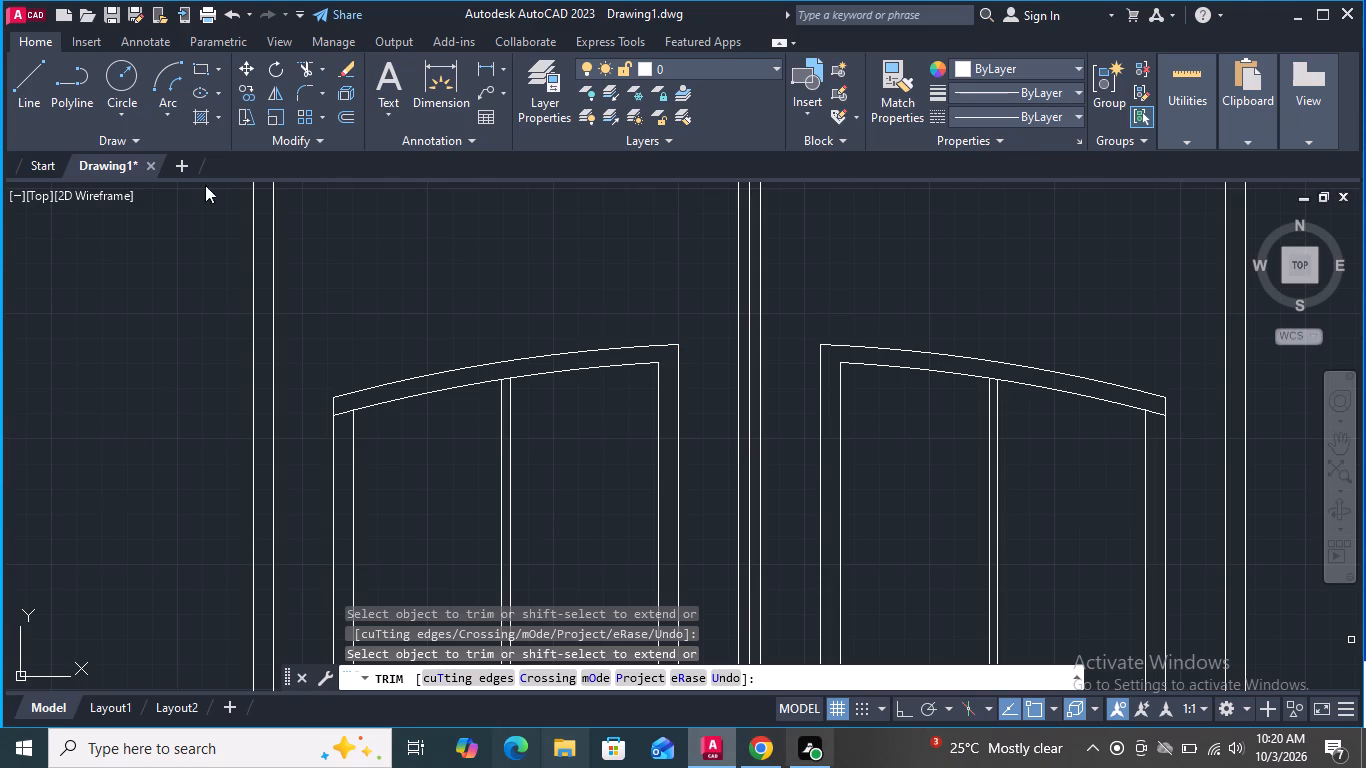
left_click(342, 410)
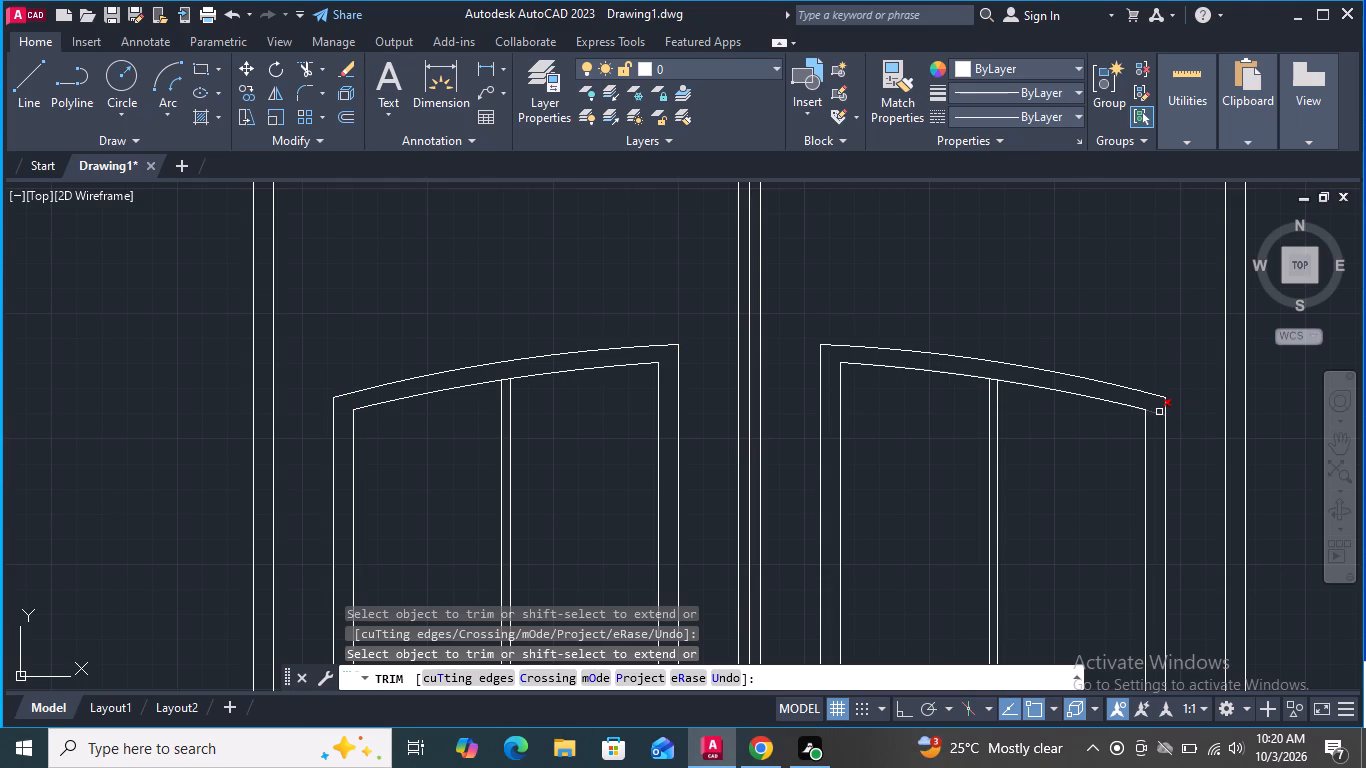
left_click(1159, 412)
scroll(890, 270, "down", 1)
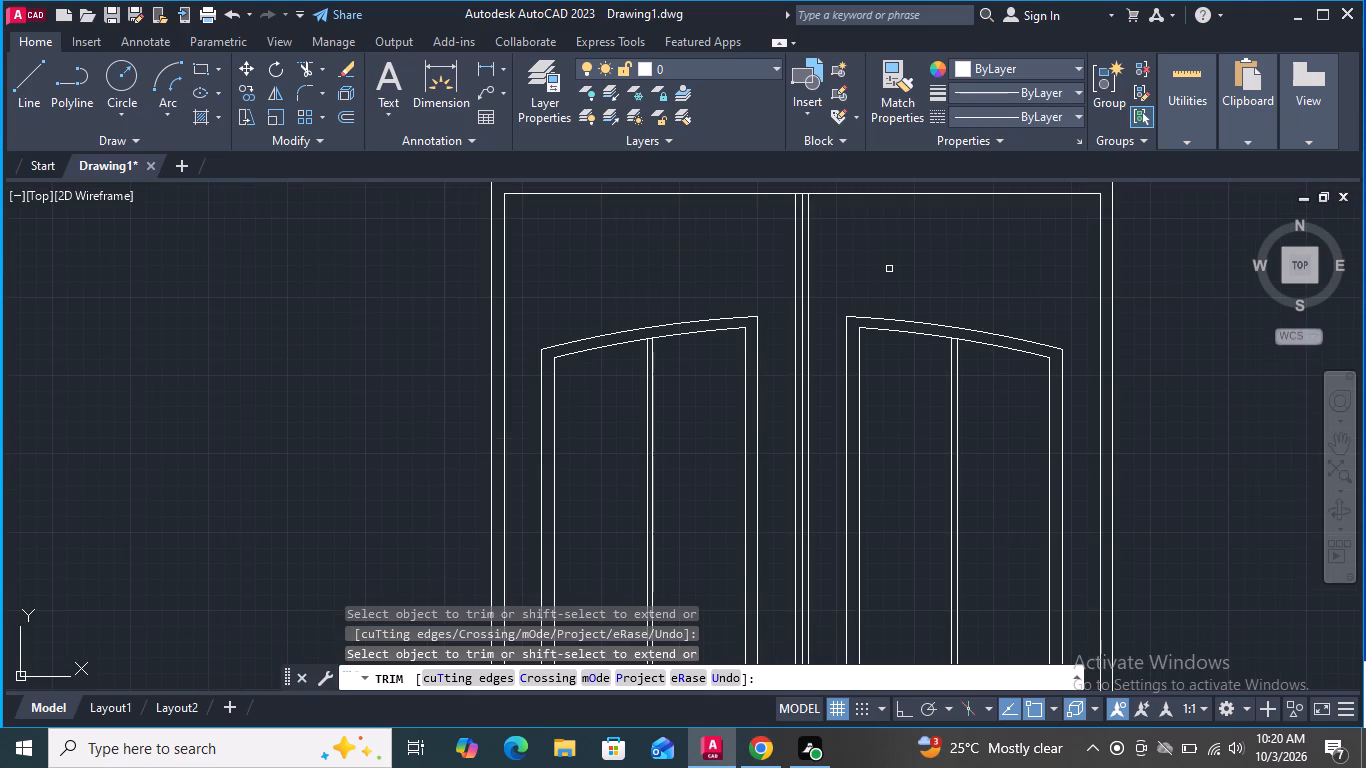
Trim the lower arc between the two lines of the vertical glazing bar in each glazed frame.
scroll(950, 330, "up", 5)
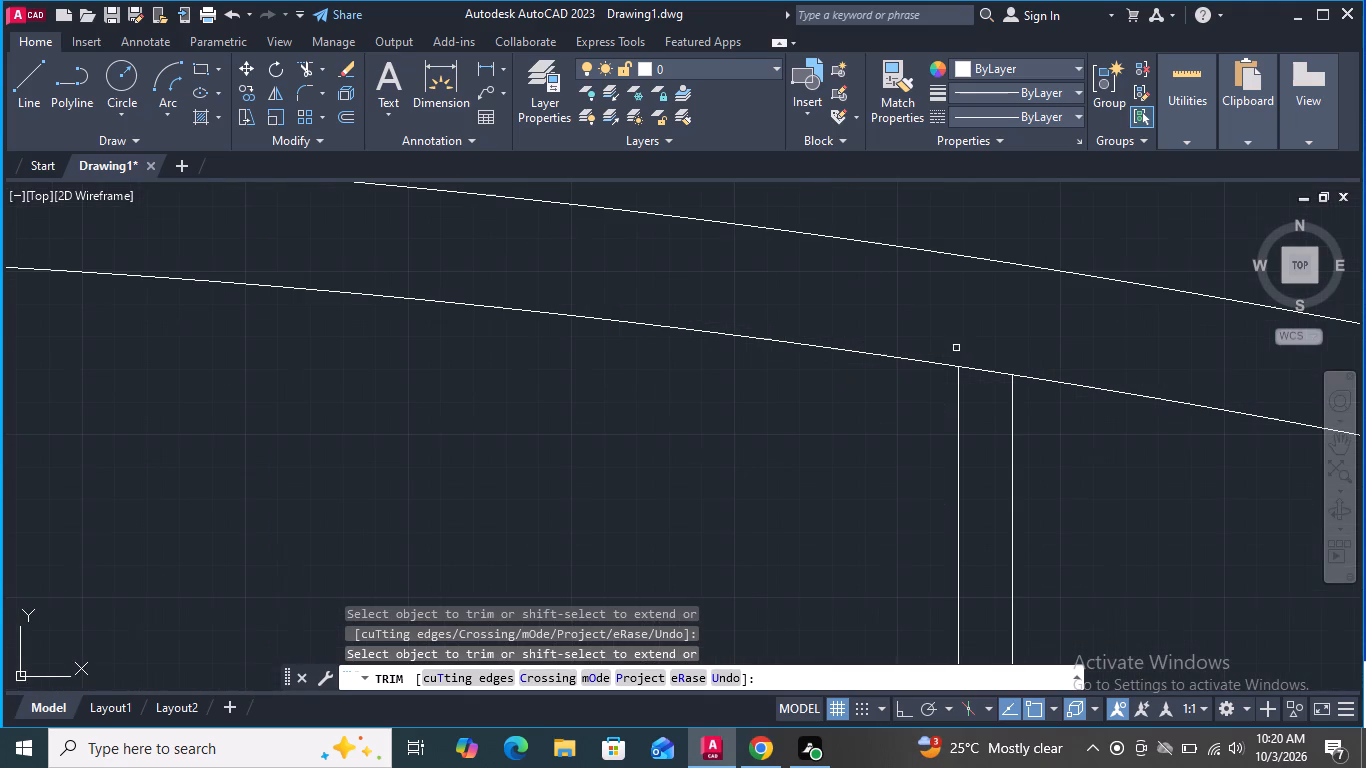
left_click(985, 372)
scroll(996, 354, "down", 5)
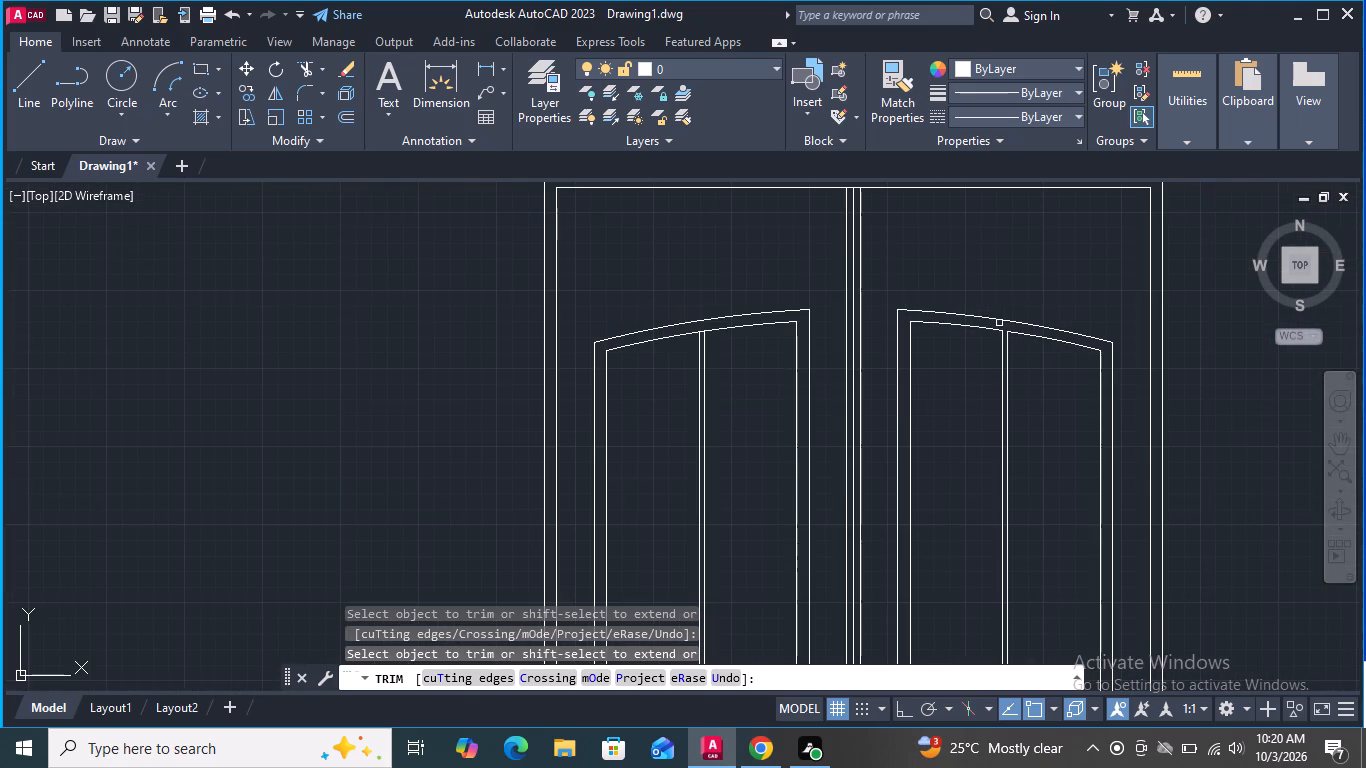
scroll(619, 316, "up", 3)
scroll(868, 342, "up", 3)
left_click(870, 322)
scroll(870, 322, "down", 3)
scroll(802, 278, "down", 3)
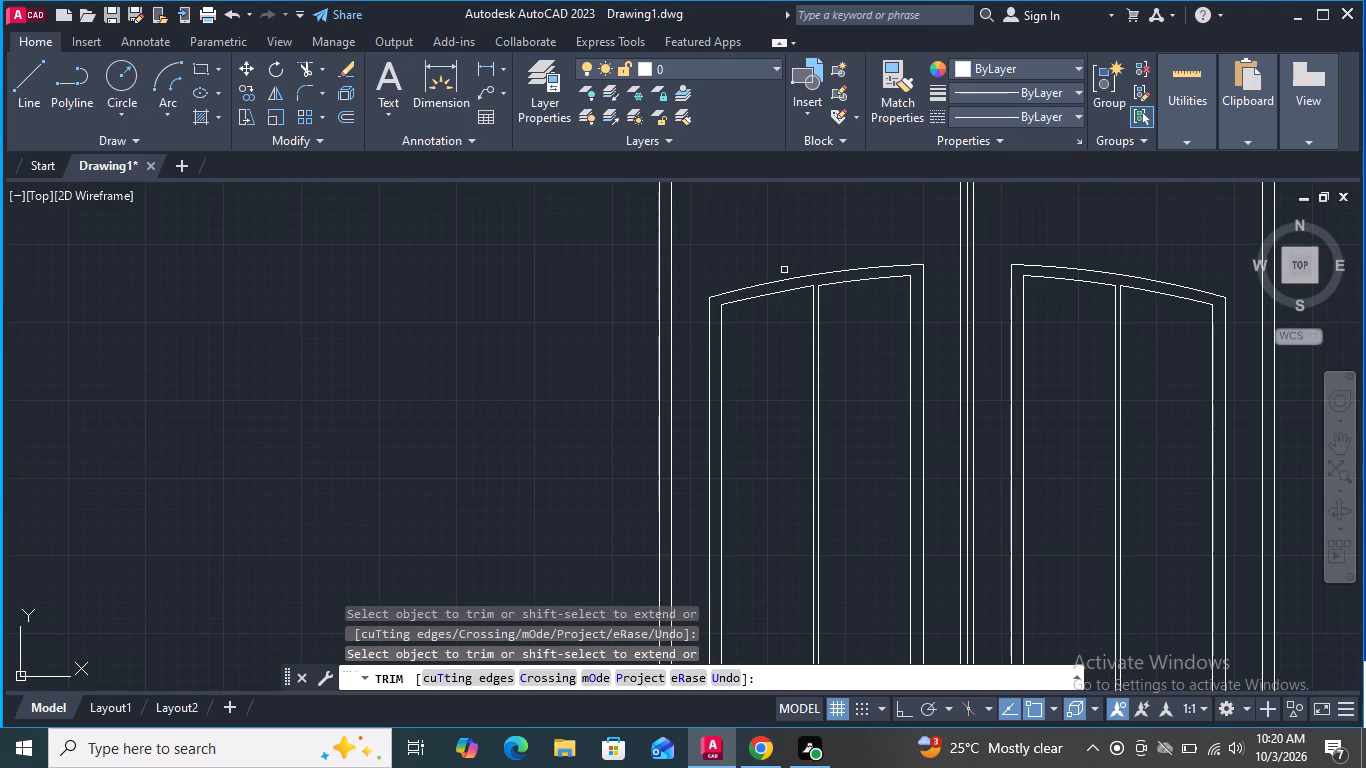
scroll(1002, 337, "down", 2)
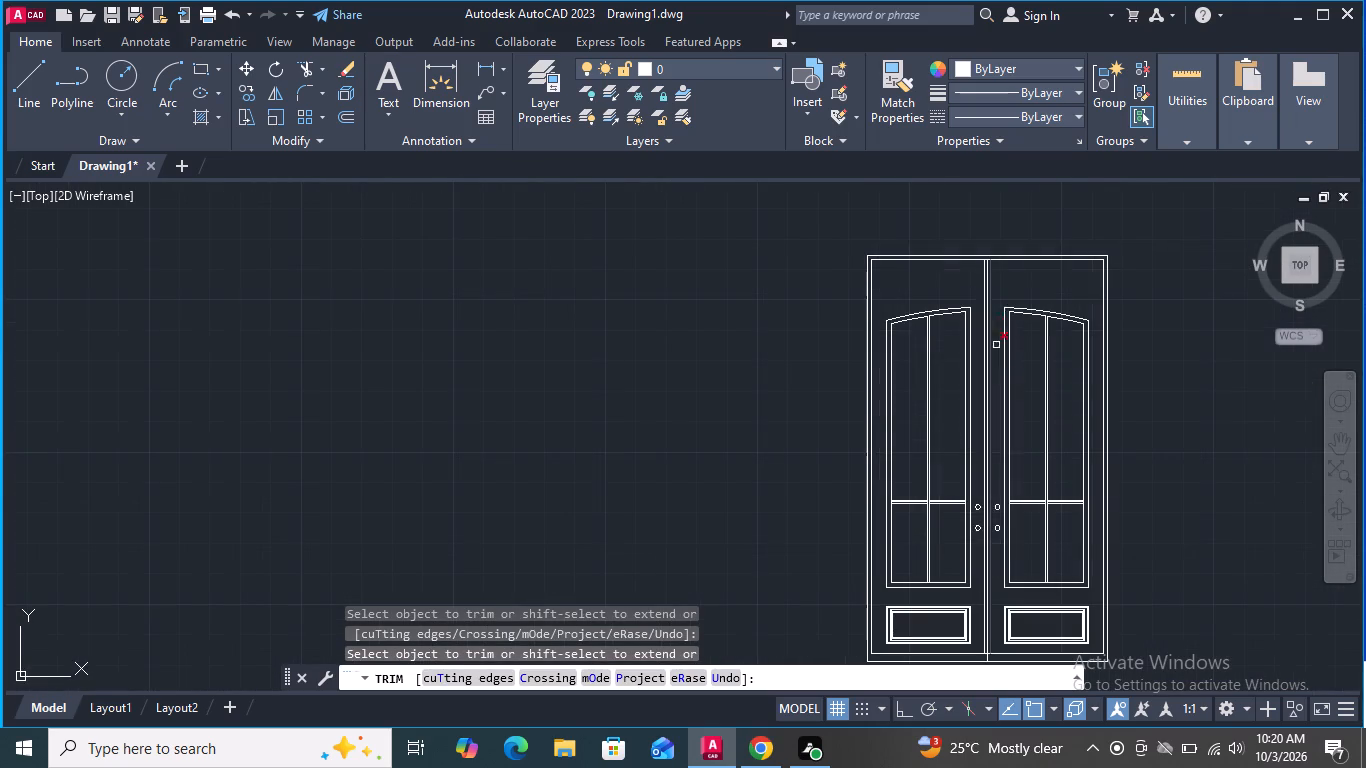
left_click(1012, 388)
key("Escape")
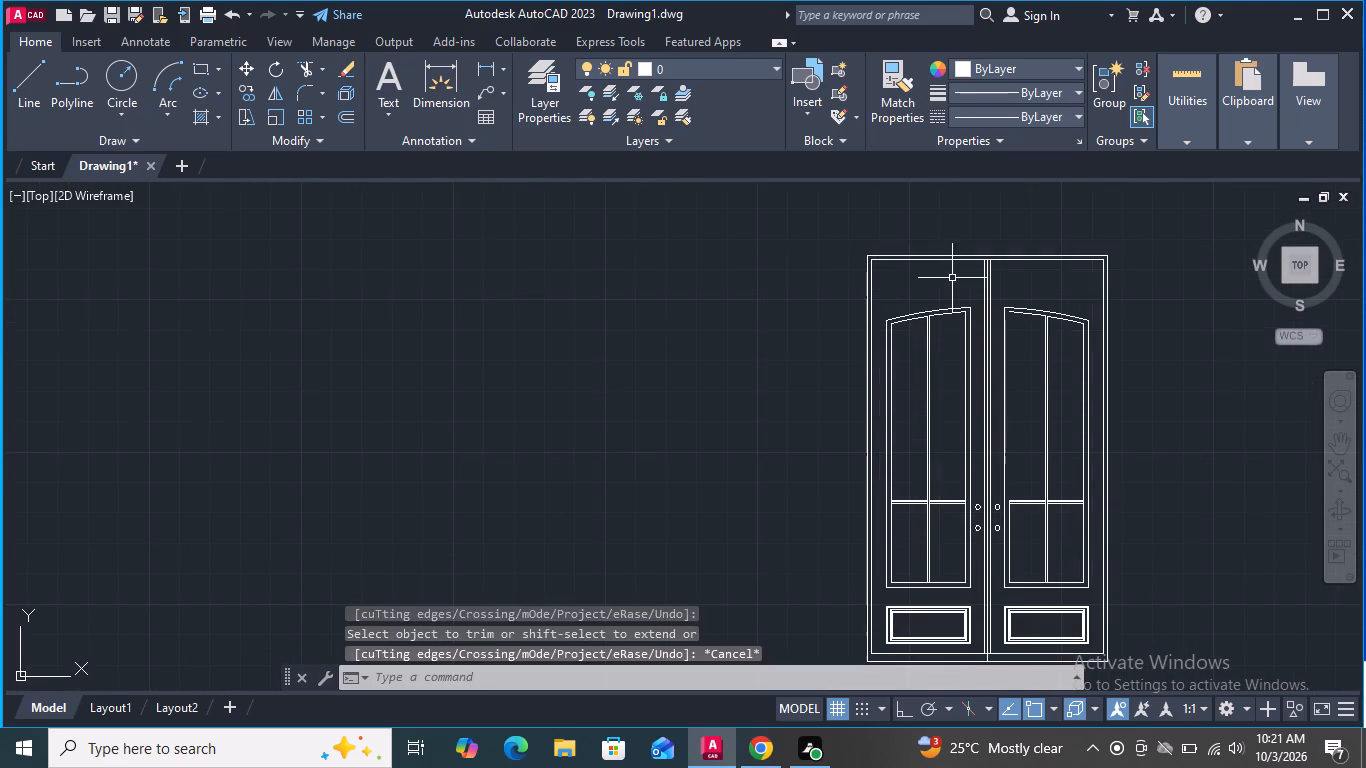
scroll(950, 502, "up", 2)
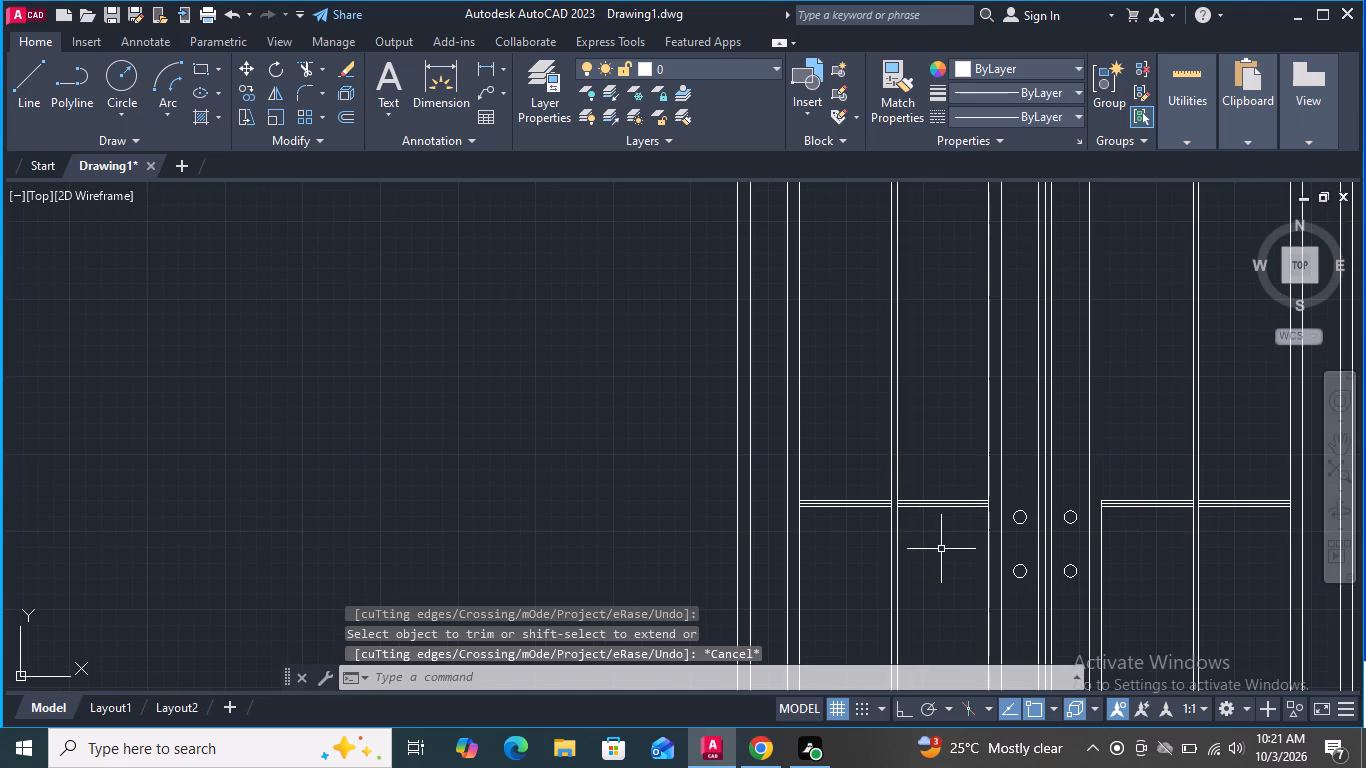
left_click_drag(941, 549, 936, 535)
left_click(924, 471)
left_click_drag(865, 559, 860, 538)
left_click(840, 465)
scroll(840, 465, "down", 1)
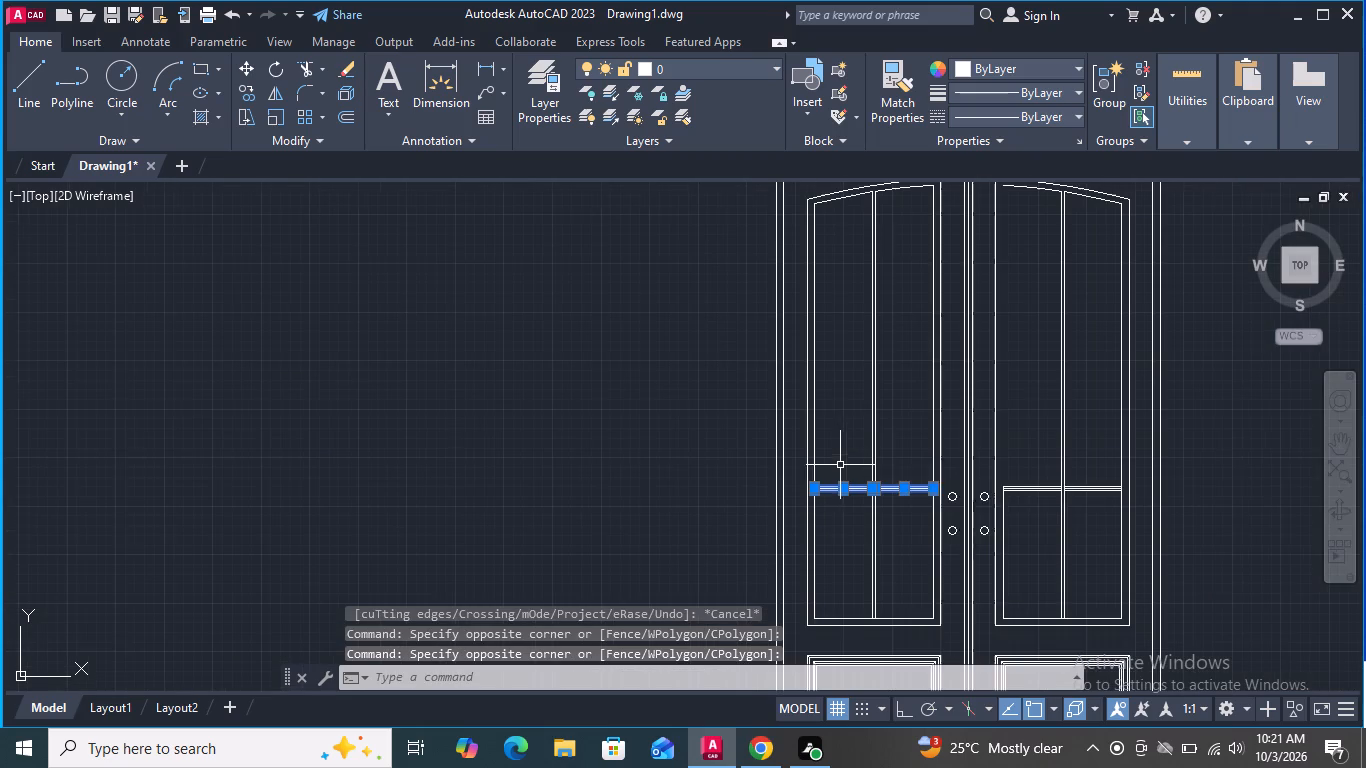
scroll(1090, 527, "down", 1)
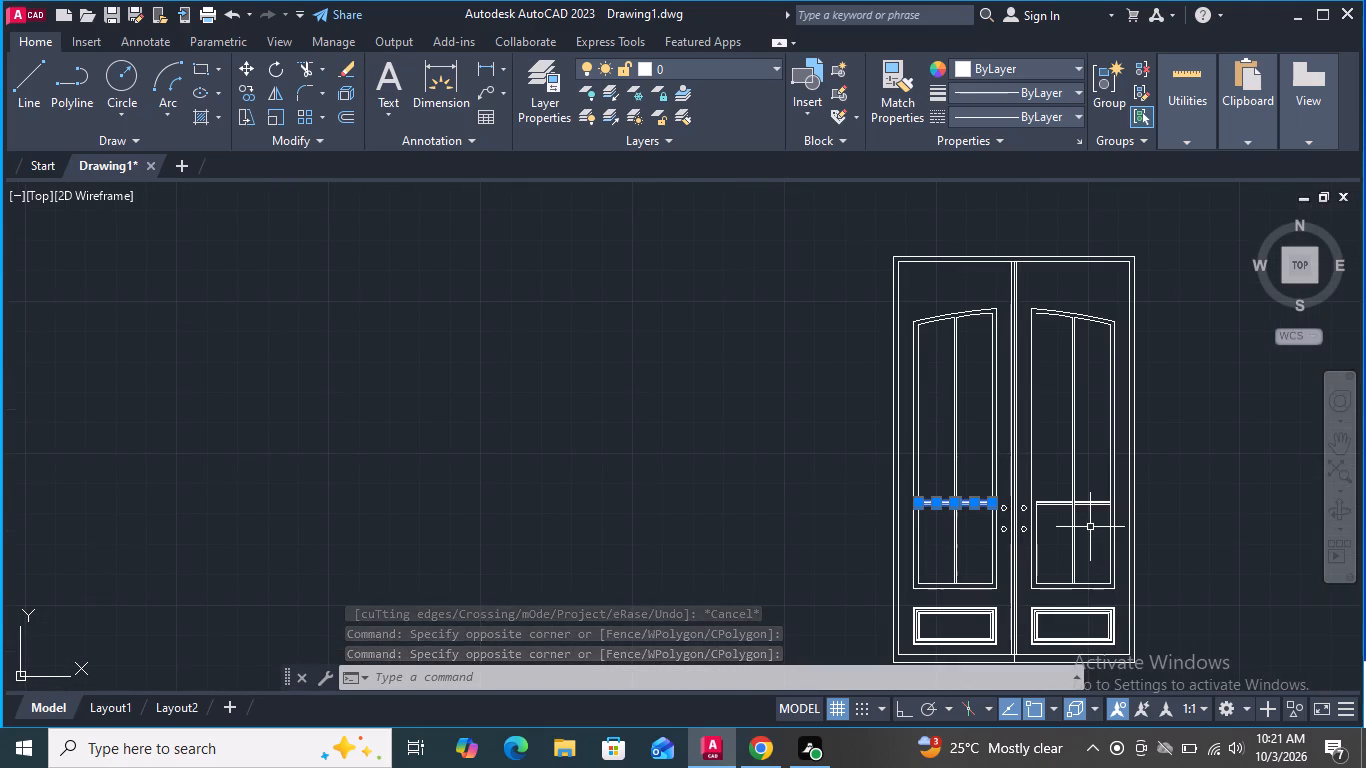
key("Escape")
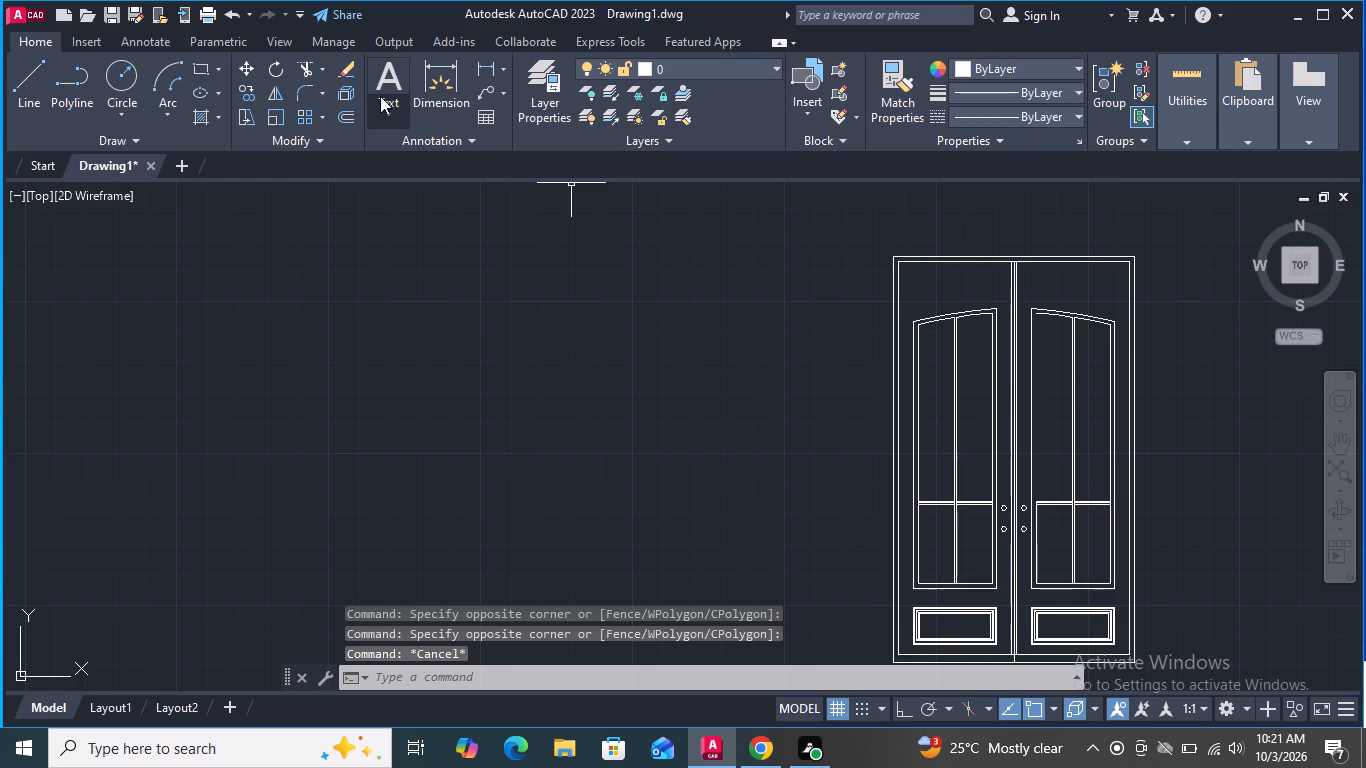
Maximize the application window.
left_click_drag(600, 0, 430, 78)
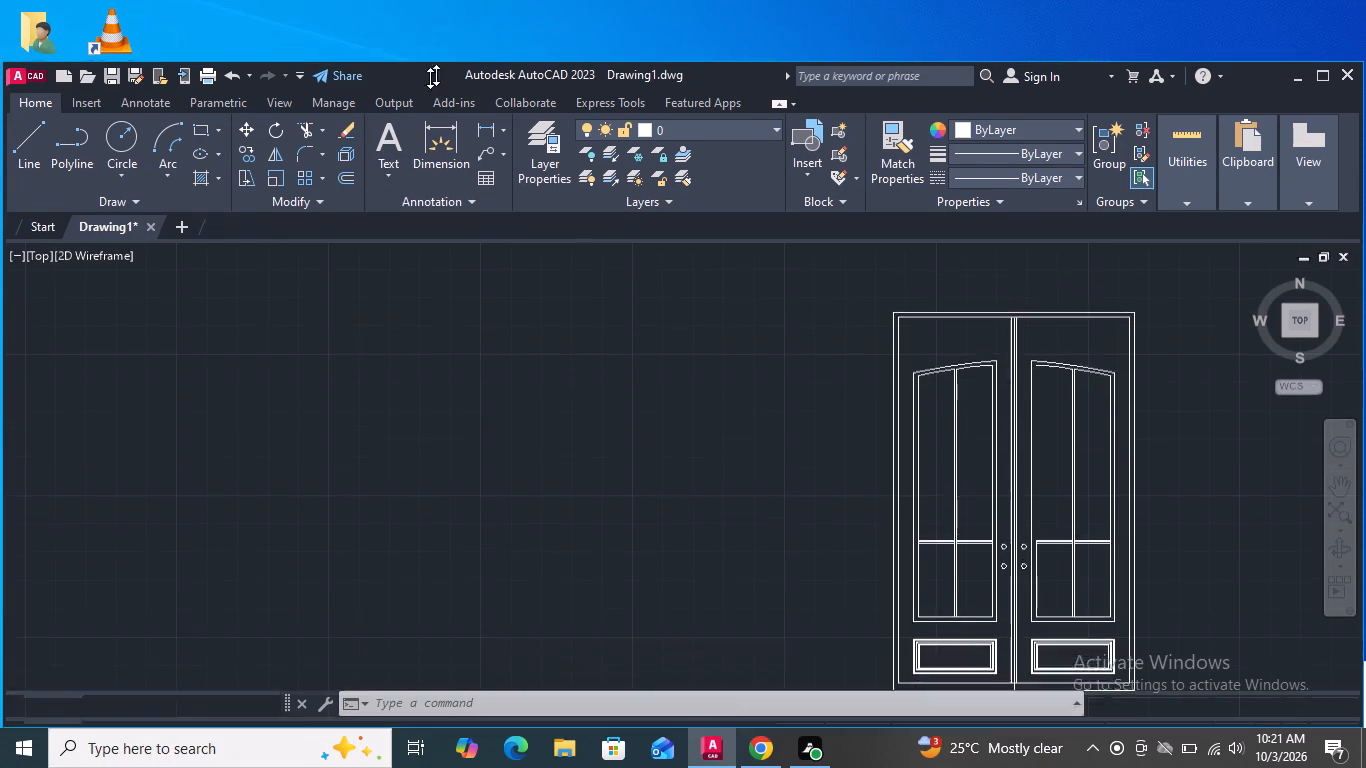
left_click_drag(430, 78, 485, 149)
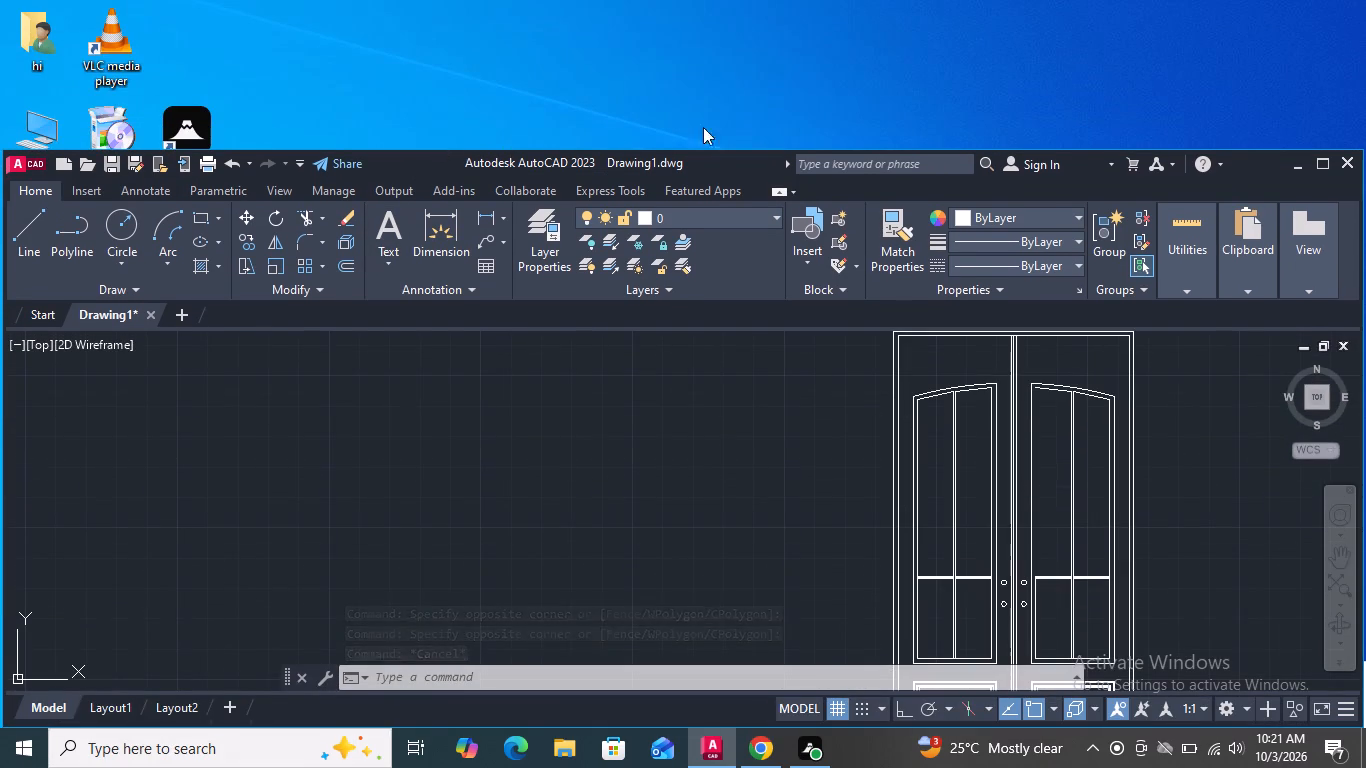
left_click(1323, 163)
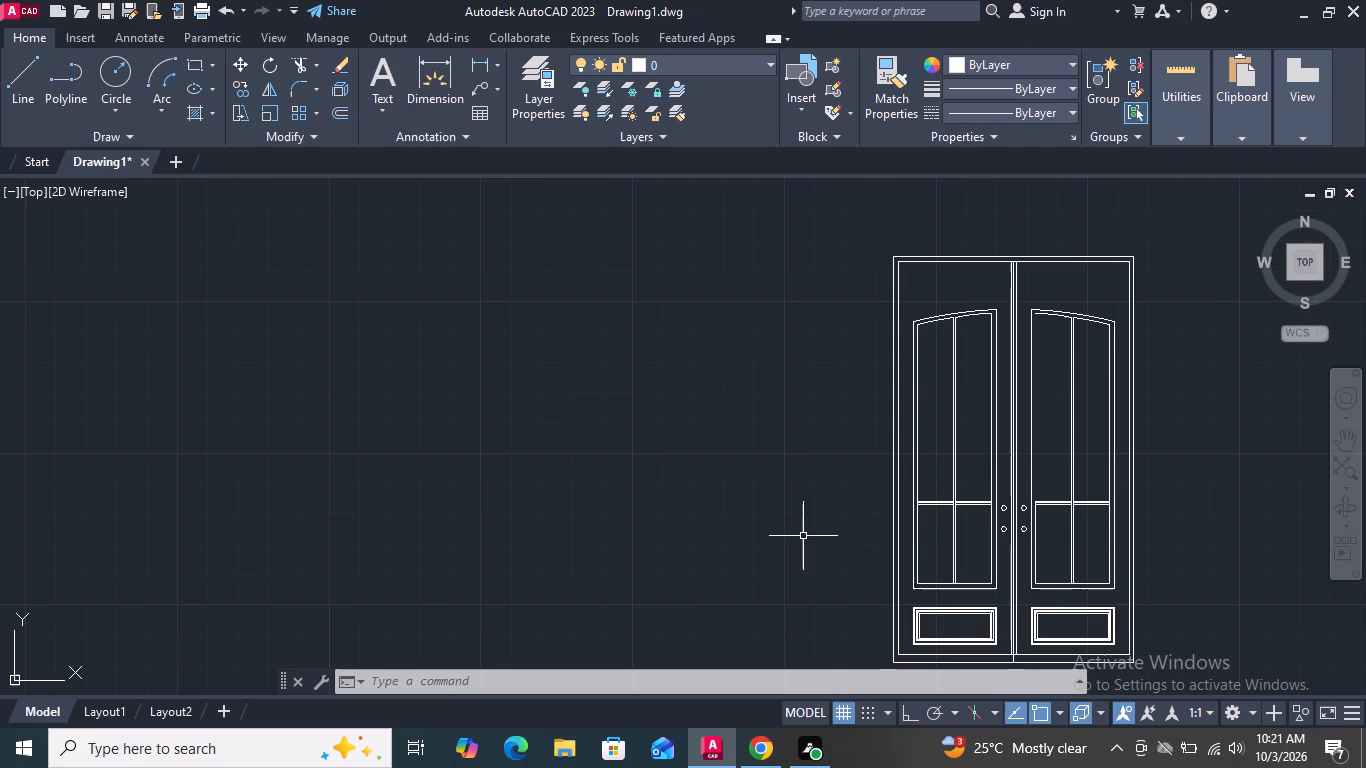
Extend the right glazed frame's inner meeting-side edge line upward from the horizontal glazing bar, past the arcs to the door's top frame.
middle_click_drag(575, 379, 314, 398)
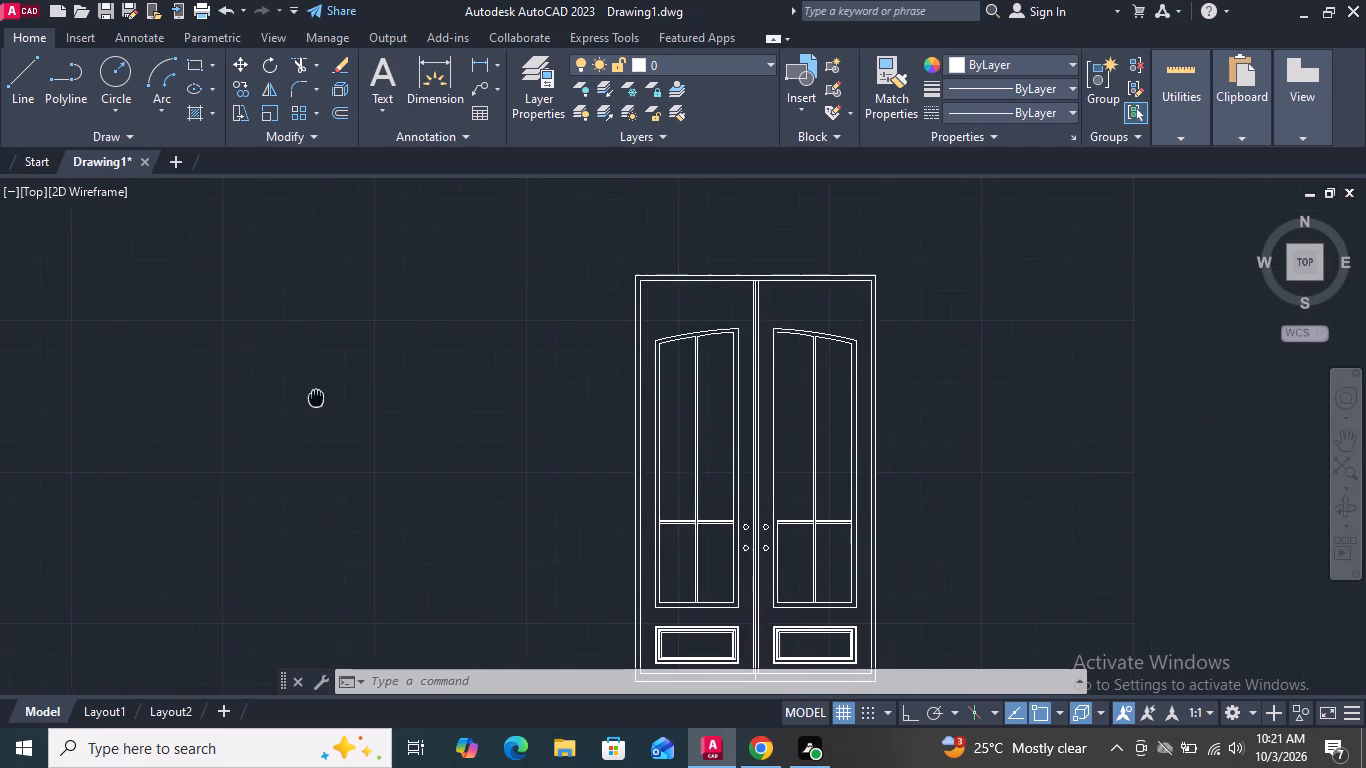
middle_click_drag(314, 398, 231, 335)
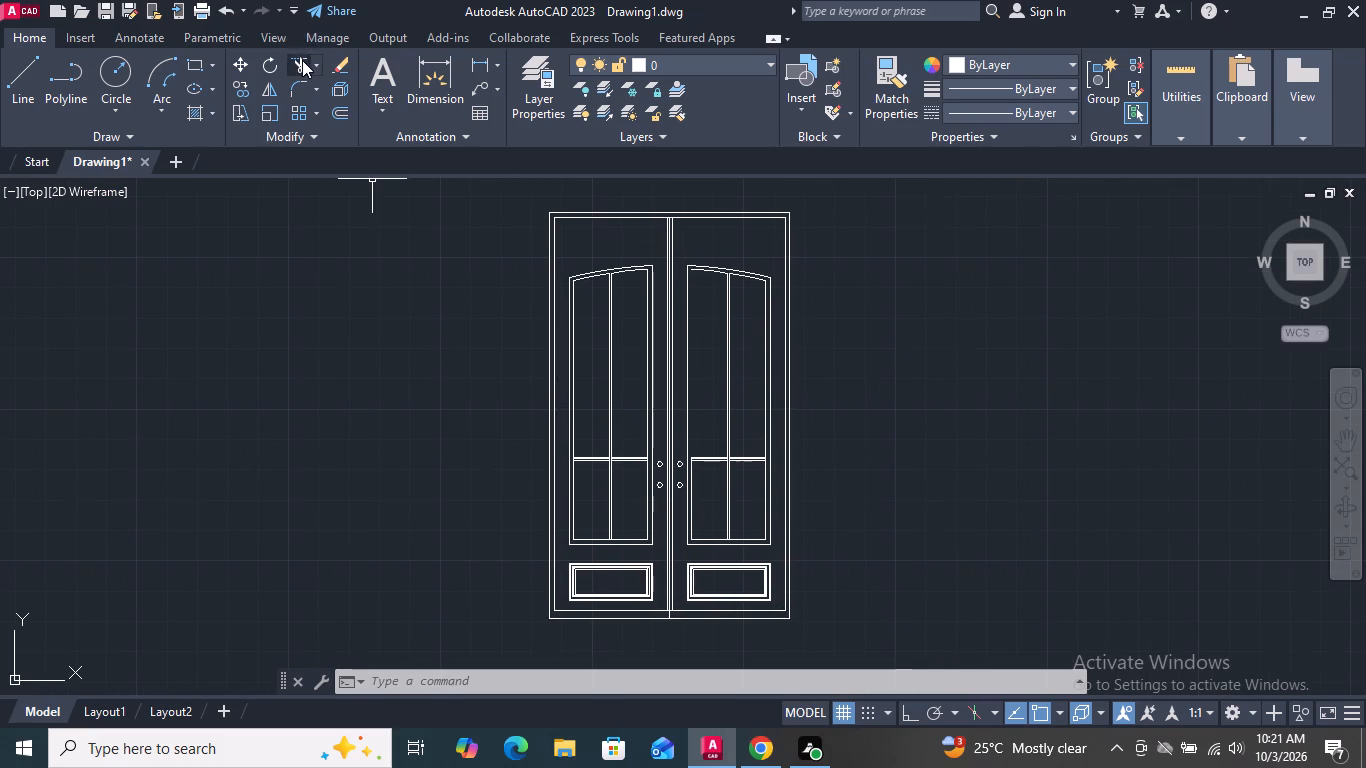
left_click(317, 60)
left_click(342, 139)
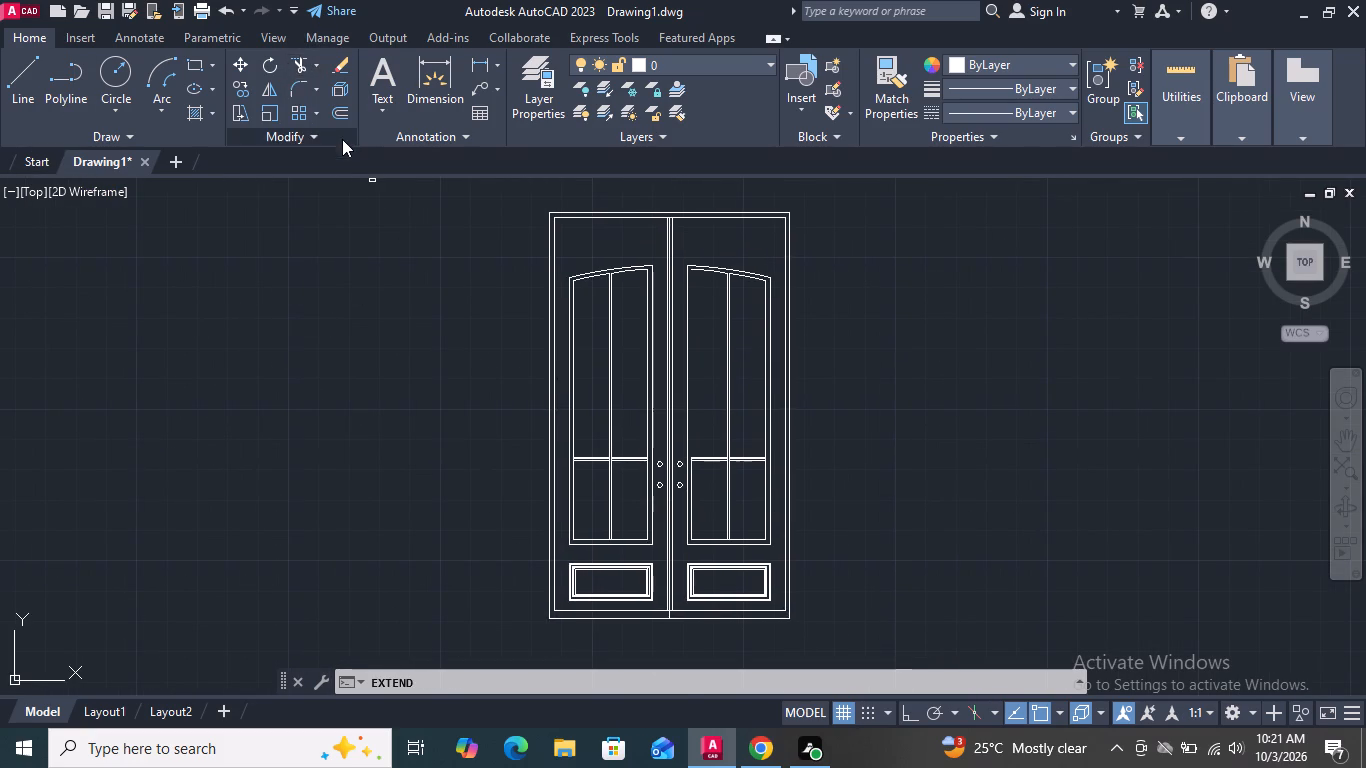
scroll(756, 262, "up", 2)
scroll(679, 345, "down", 2)
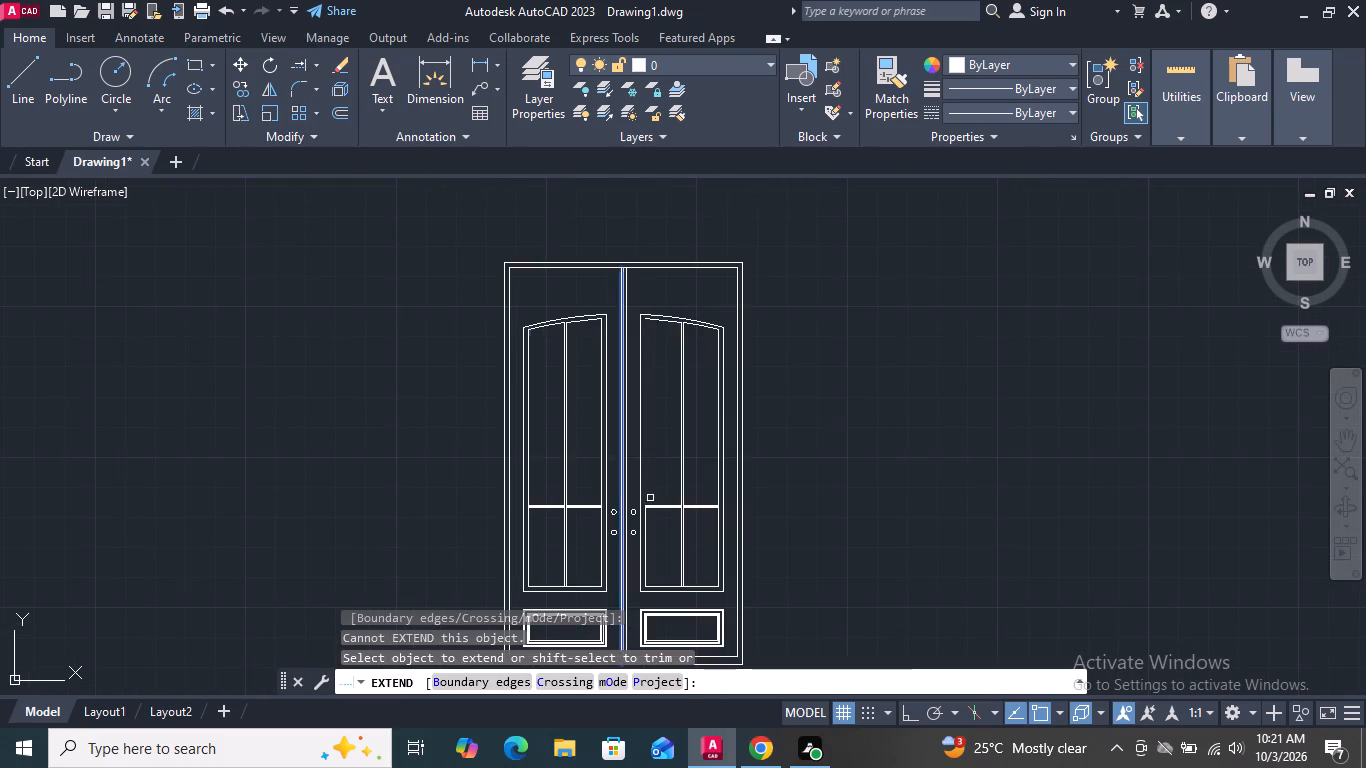
scroll(690, 495, "up", 3)
left_click(504, 579)
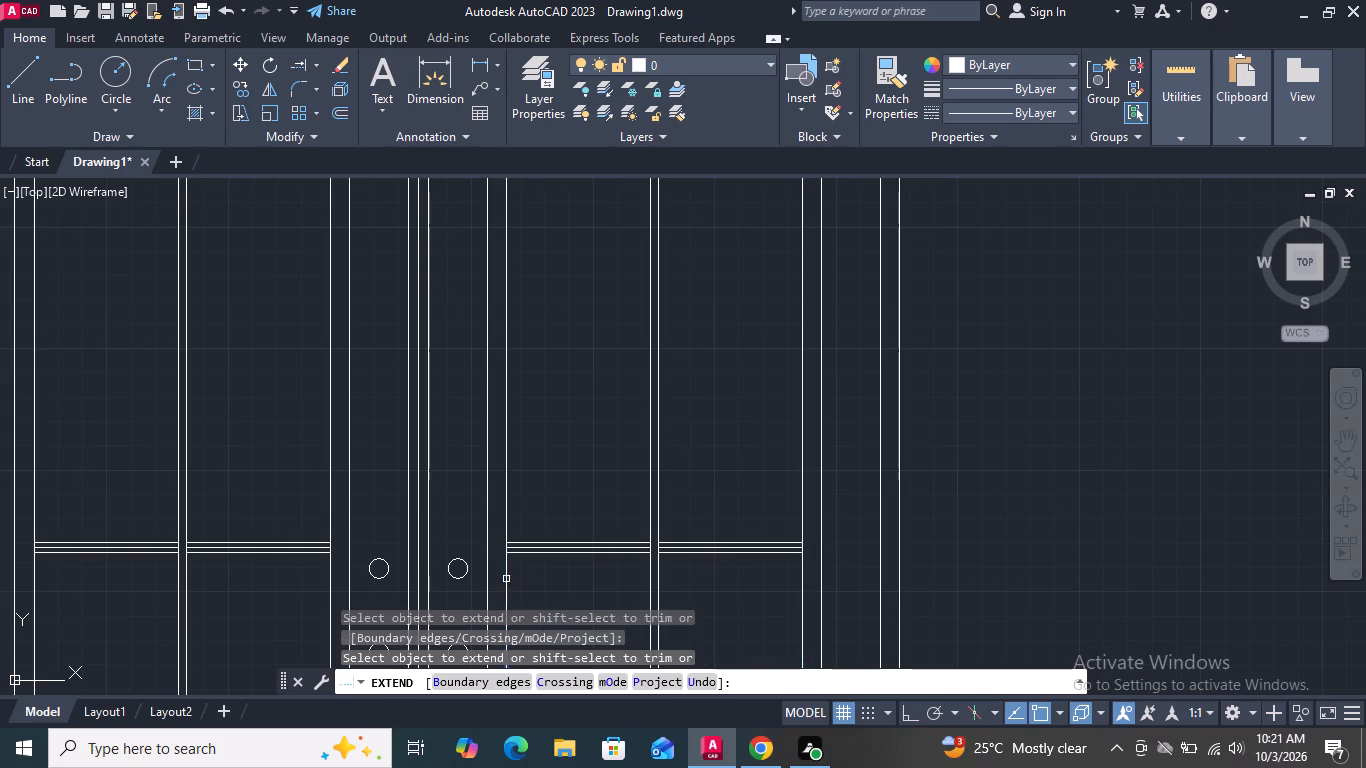
scroll(562, 542, "down", 2)
scroll(545, 401, "down", 1)
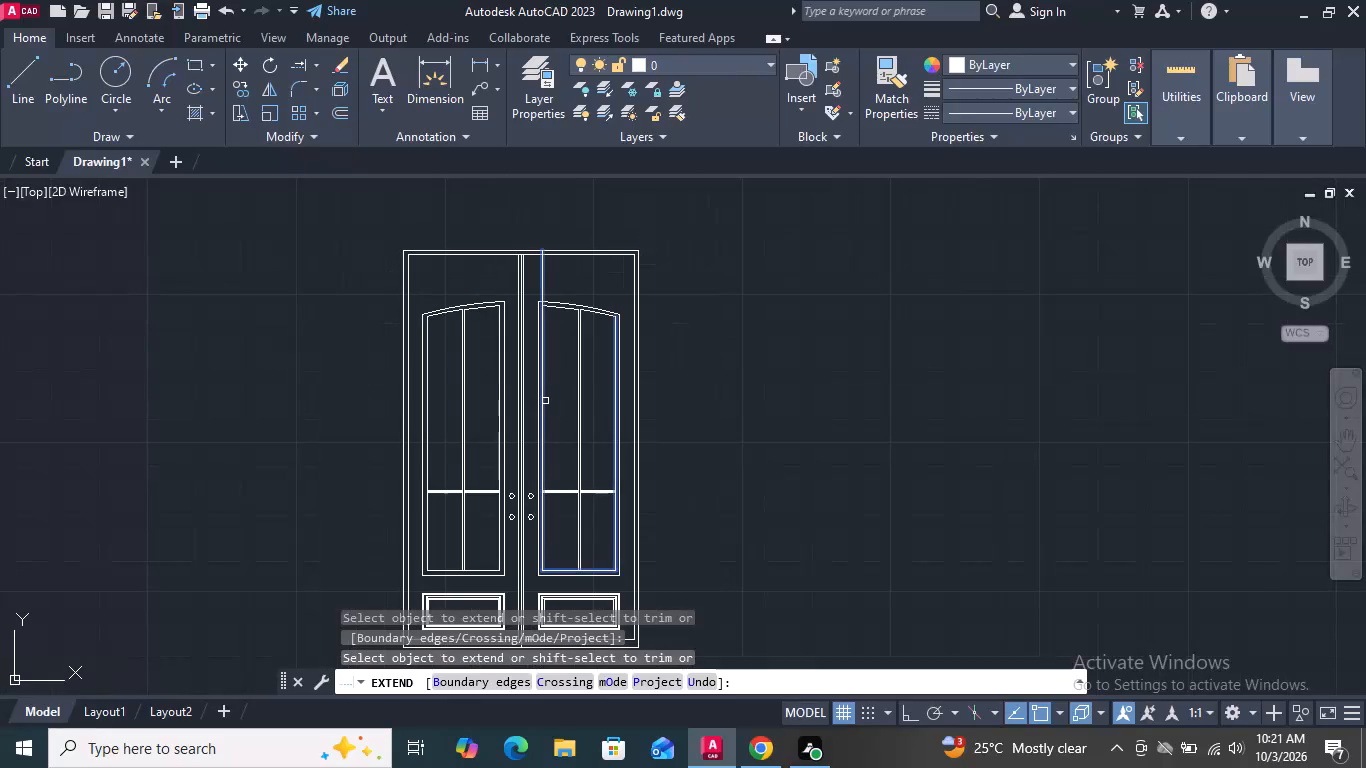
key("Escape")
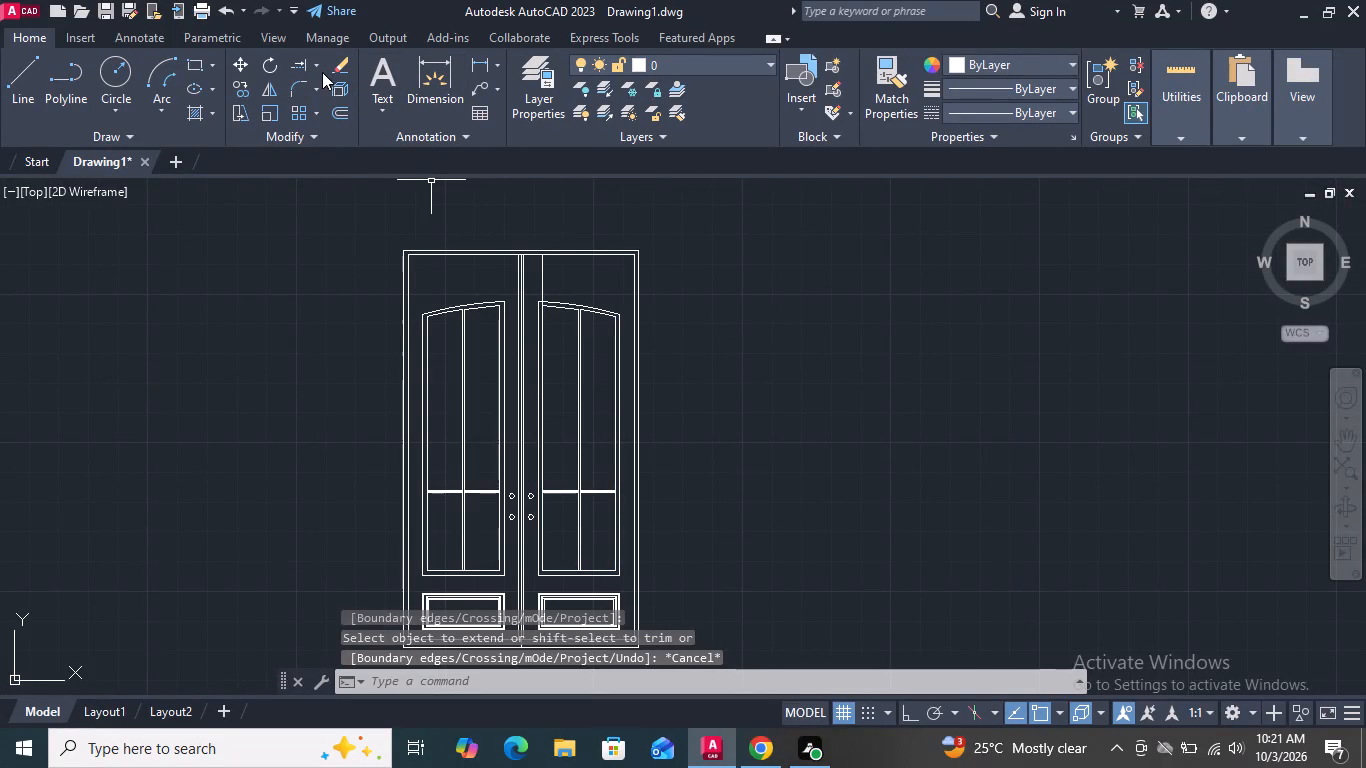
Trim the overrunning inner edge line of the right glazed frame above the upper arc and between the two arcs.
left_click(316, 61)
left_click(321, 96)
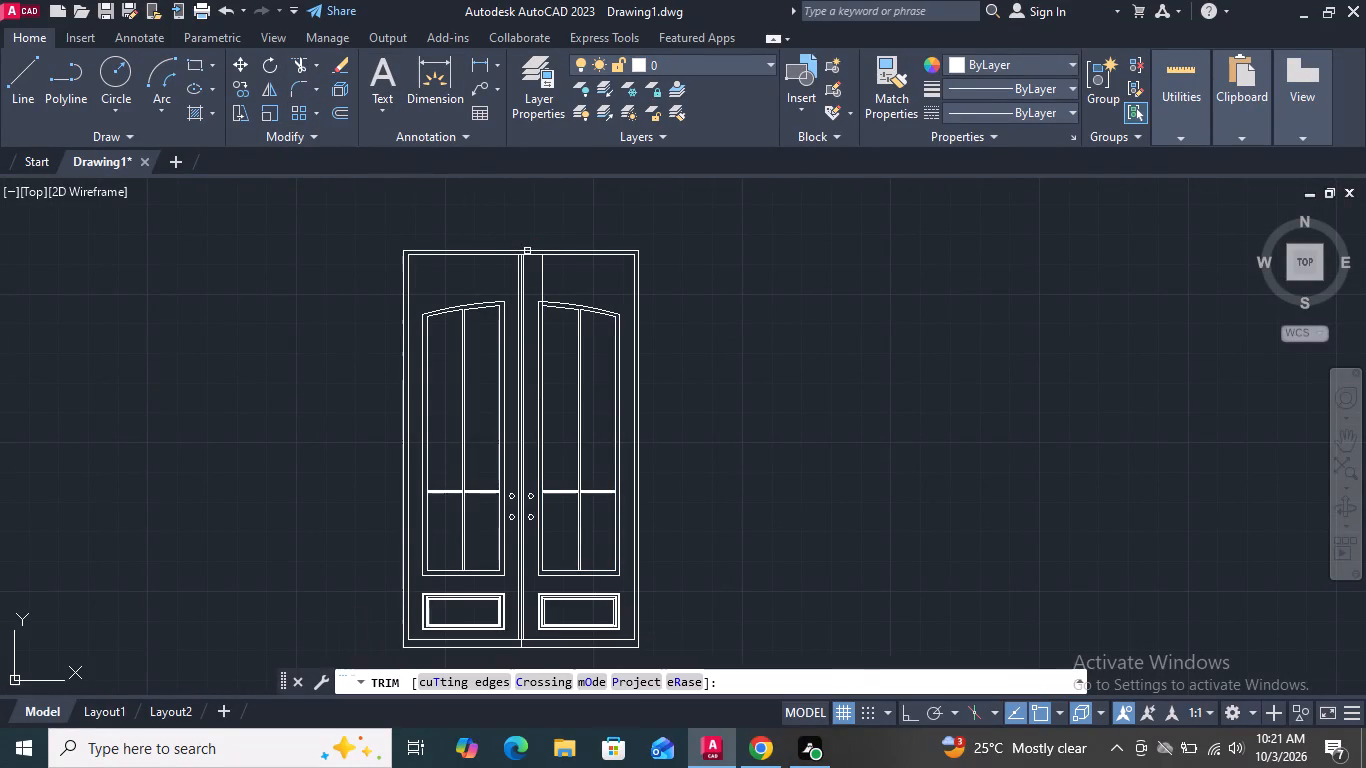
scroll(527, 251, "up", 3)
left_click(584, 328)
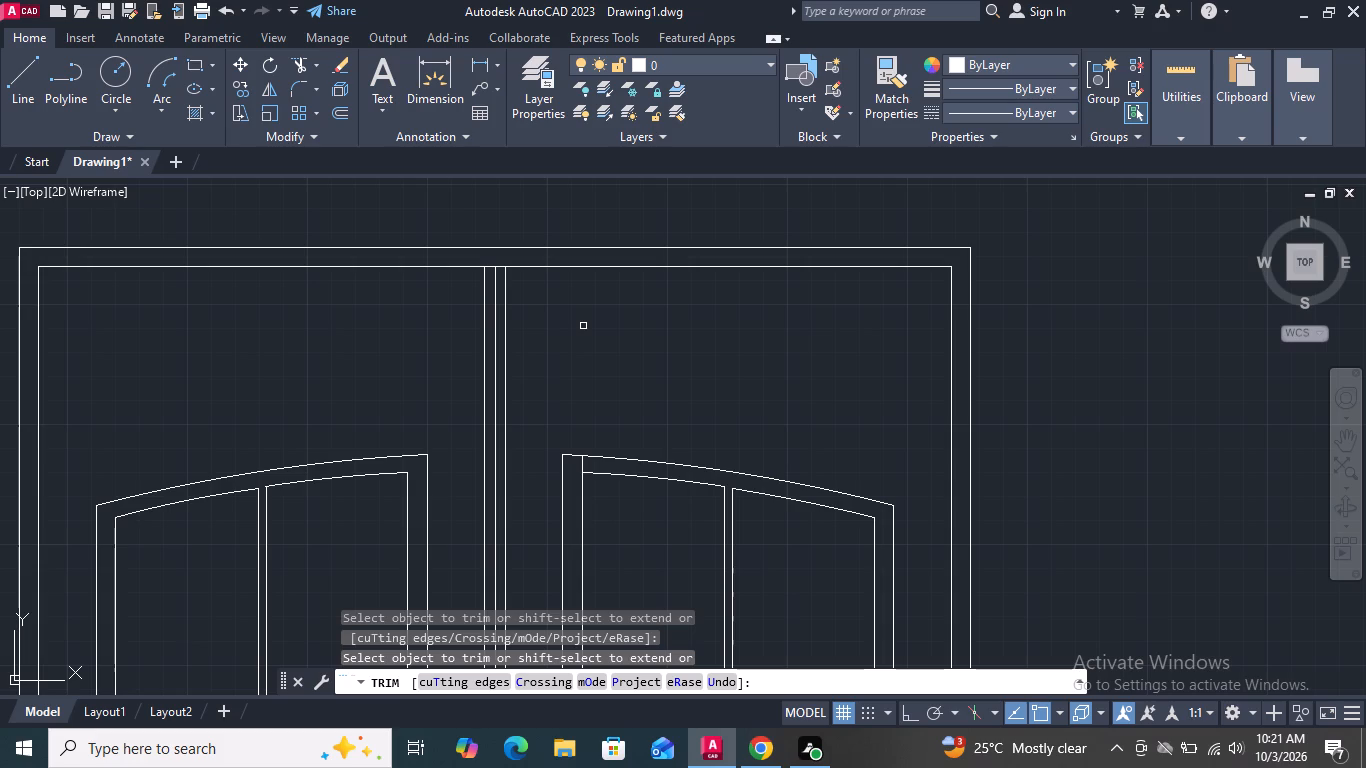
scroll(543, 453, "up", 1)
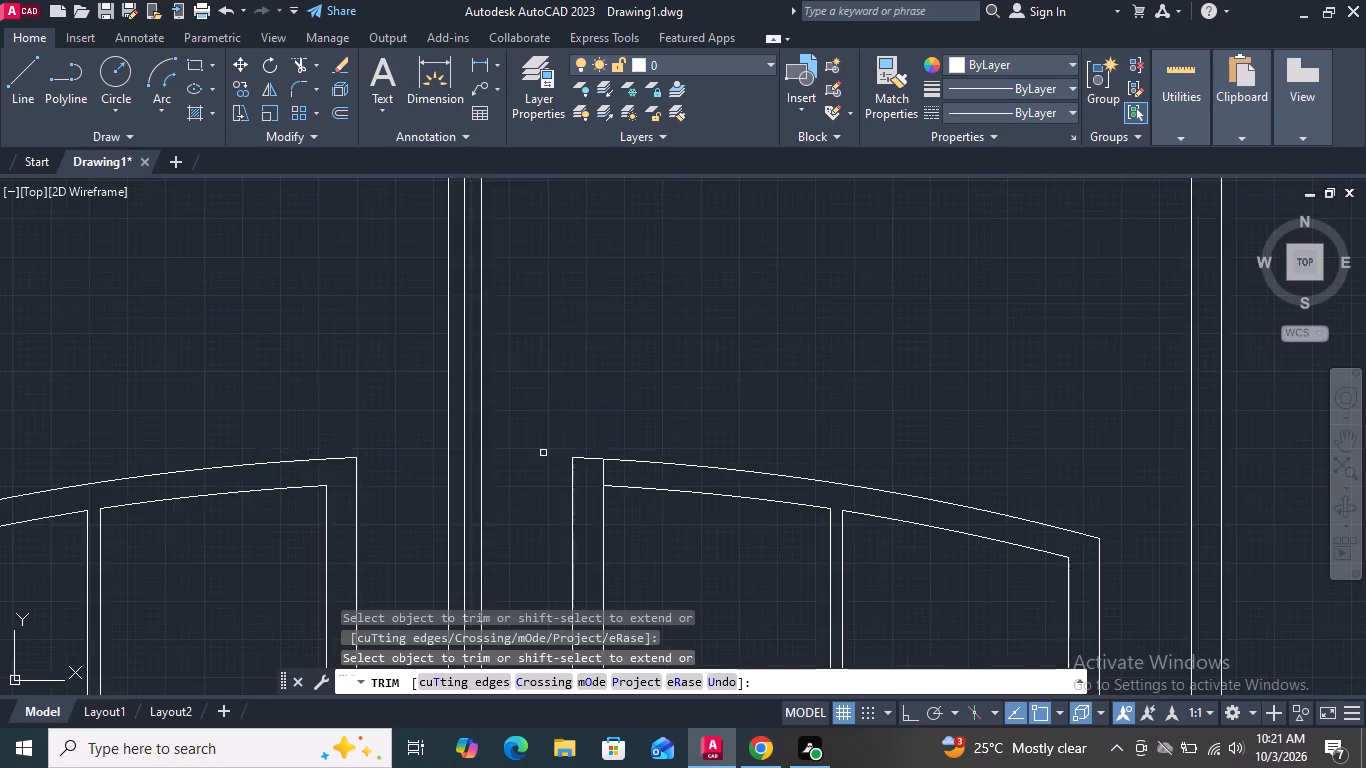
scroll(543, 453, "up", 1)
left_click(633, 487)
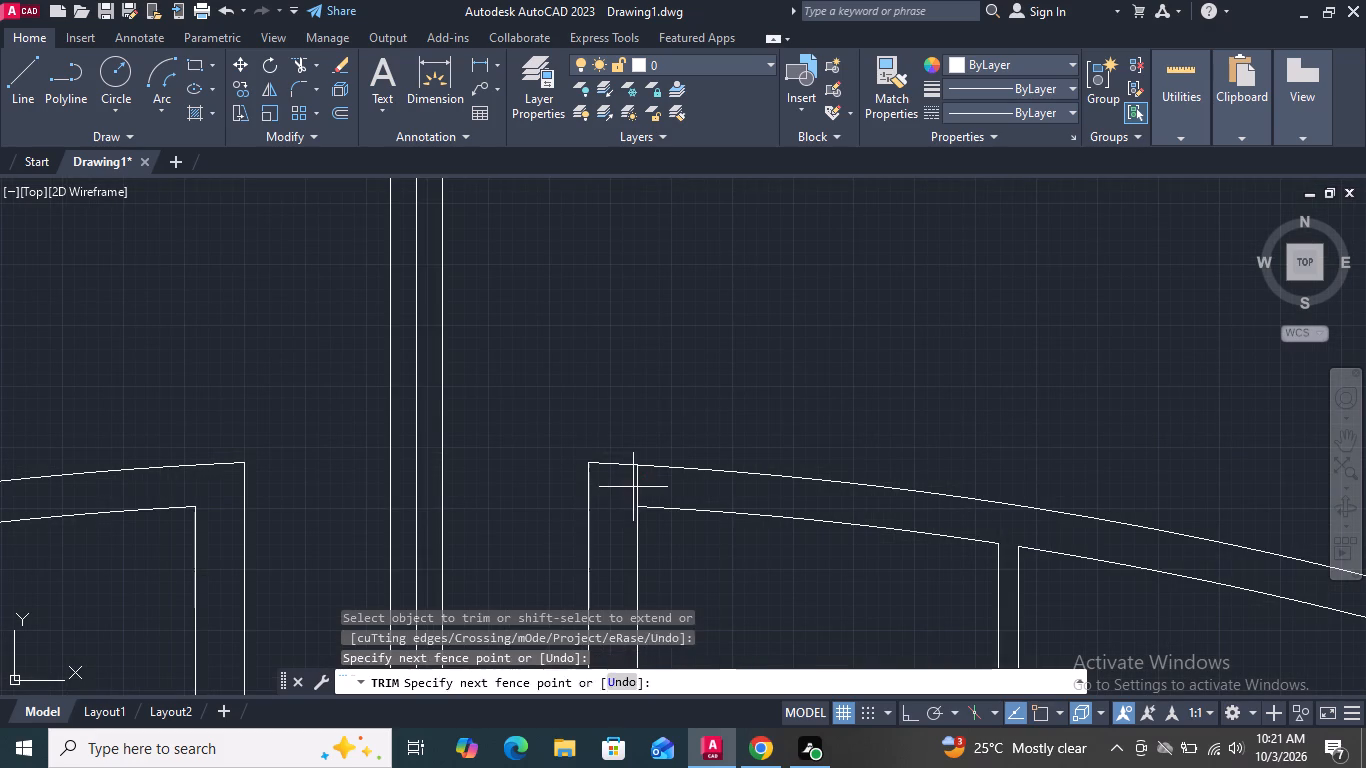
left_click(650, 480)
scroll(648, 351, "down", 6)
key("space")
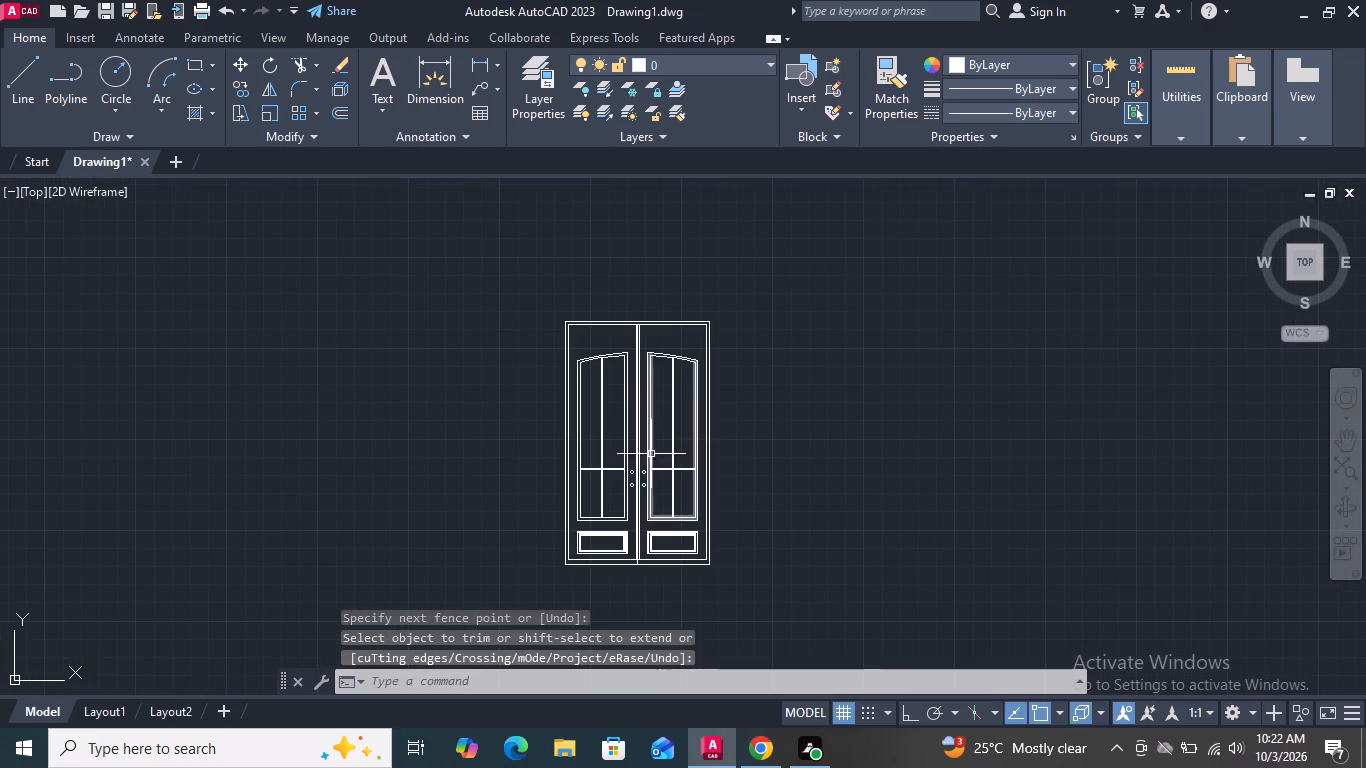
Move the horizontal glazing bars of both frames up together, from the bar's middle line end to the midpoint of the inner edge line.
scroll(652, 455, "up", 3)
scroll(725, 556, "up", 1)
left_click(810, 535)
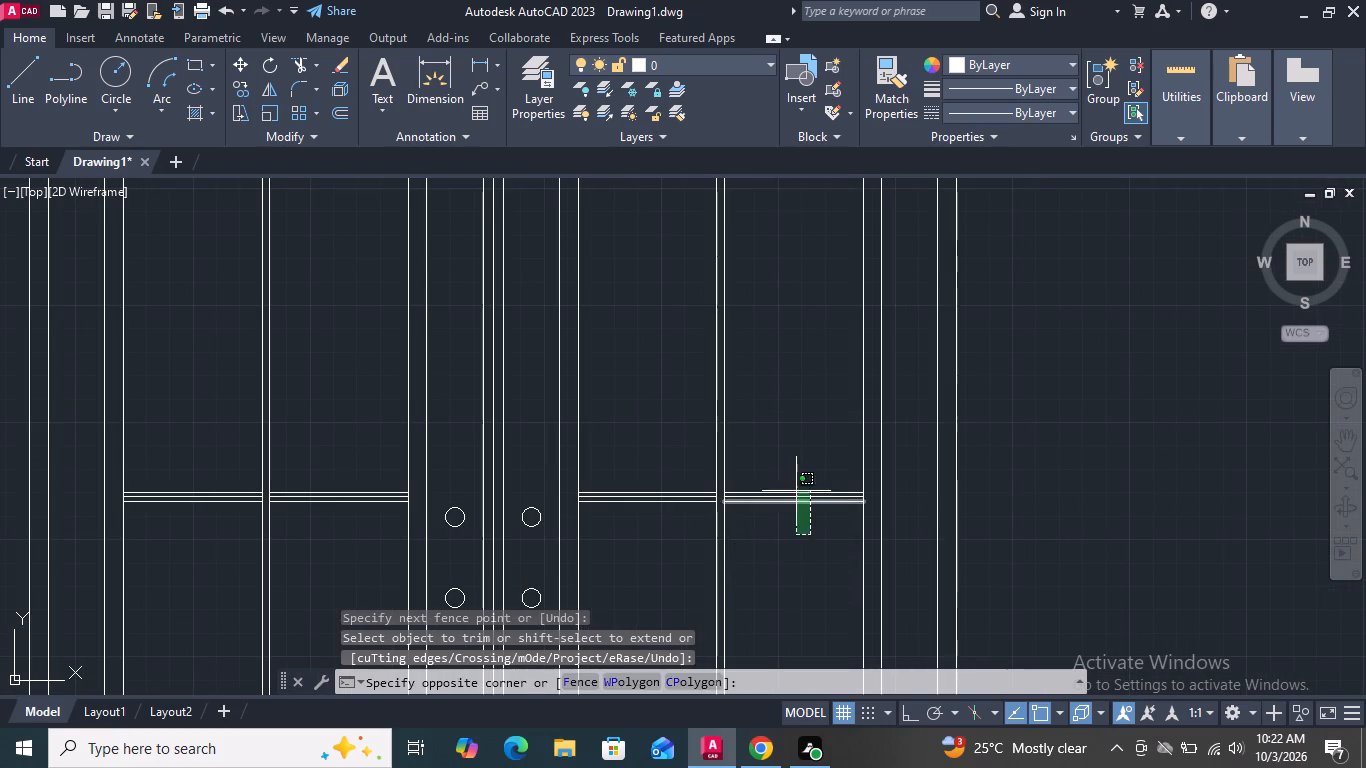
left_click(790, 476)
left_click(636, 526)
left_click(613, 471)
left_click(371, 517)
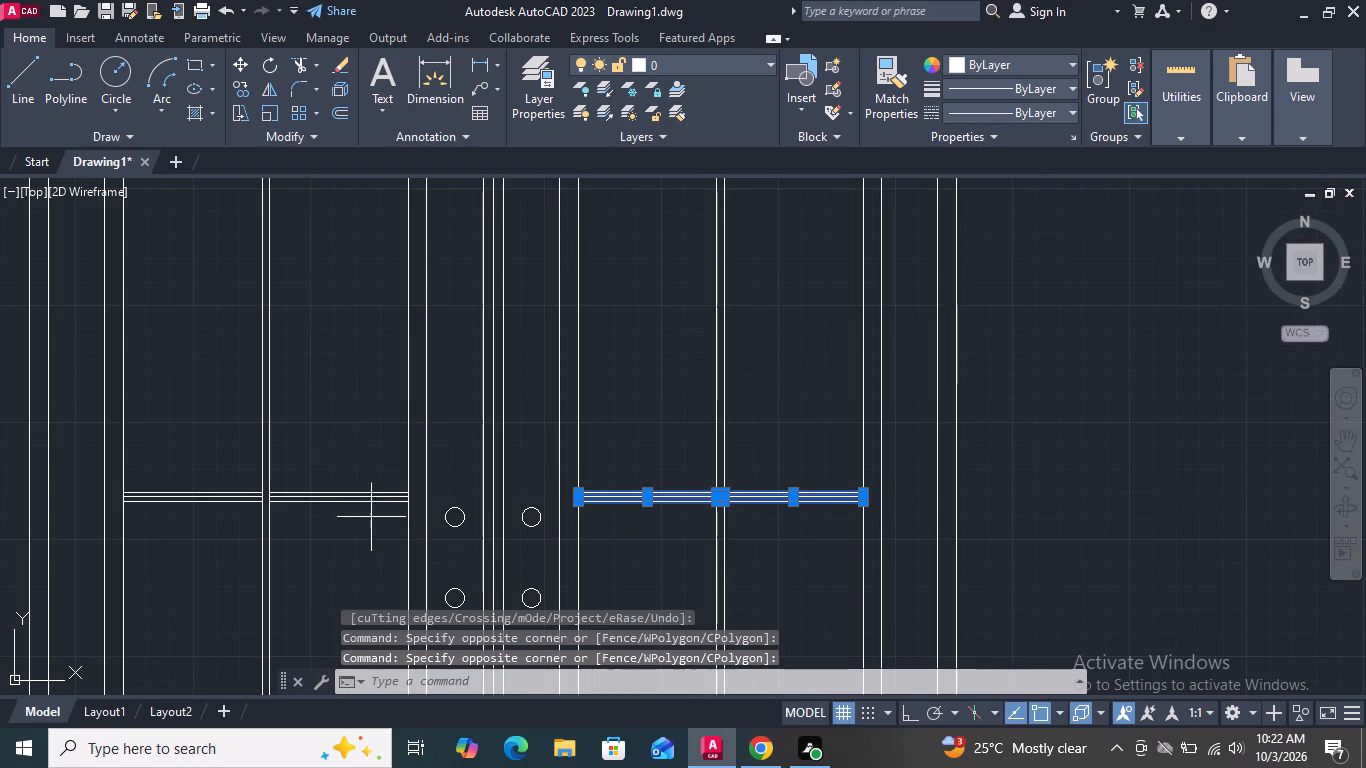
left_click(348, 475)
left_click_drag(233, 535, 217, 519)
left_click(164, 453)
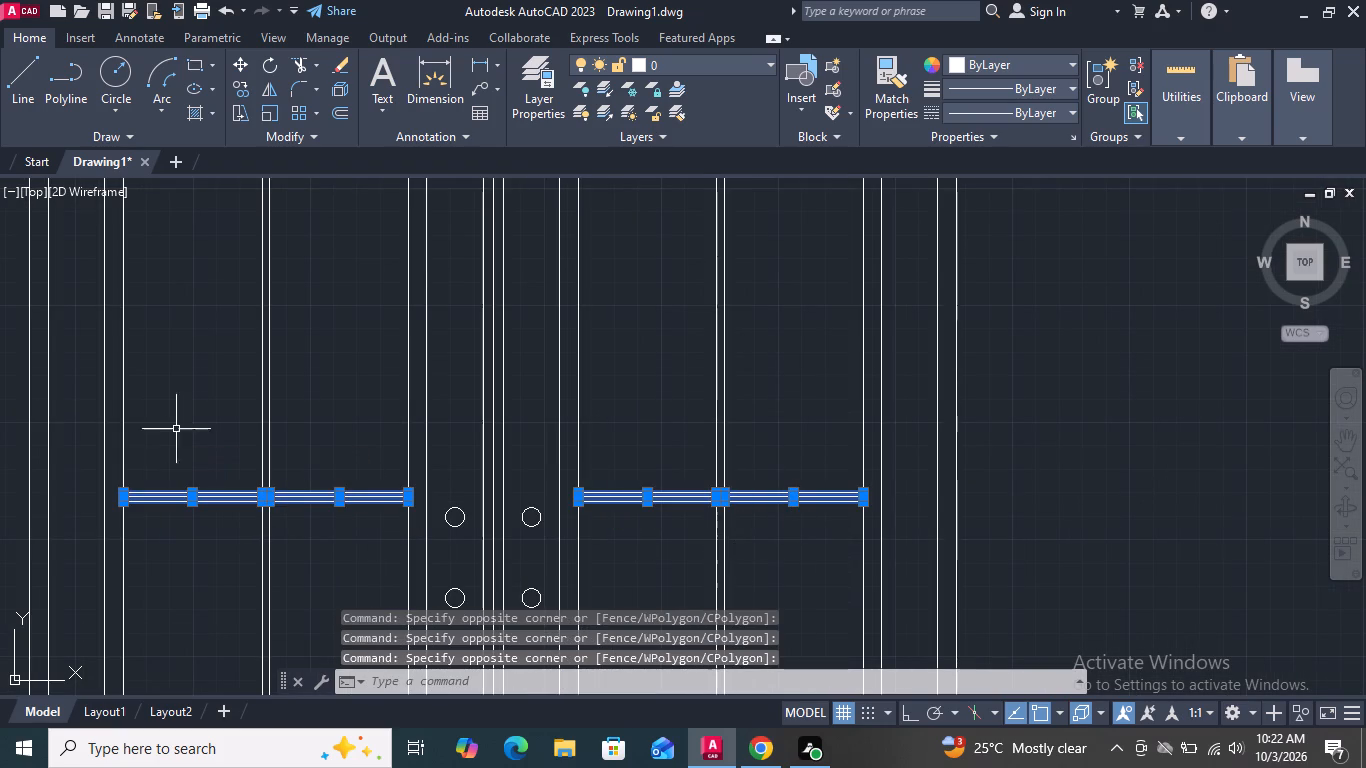
left_click(235, 65)
scroll(557, 519, "up", 3)
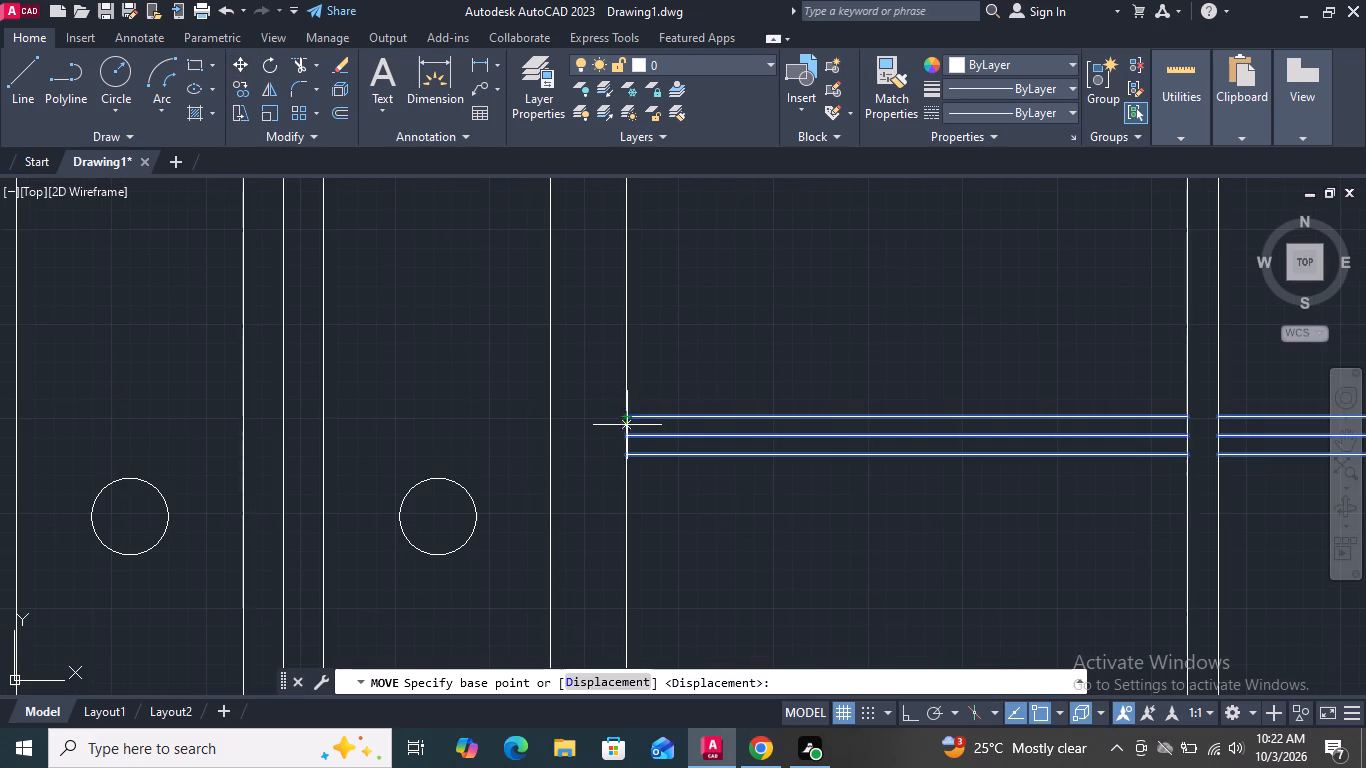
left_click(628, 433)
scroll(635, 467, "down", 4)
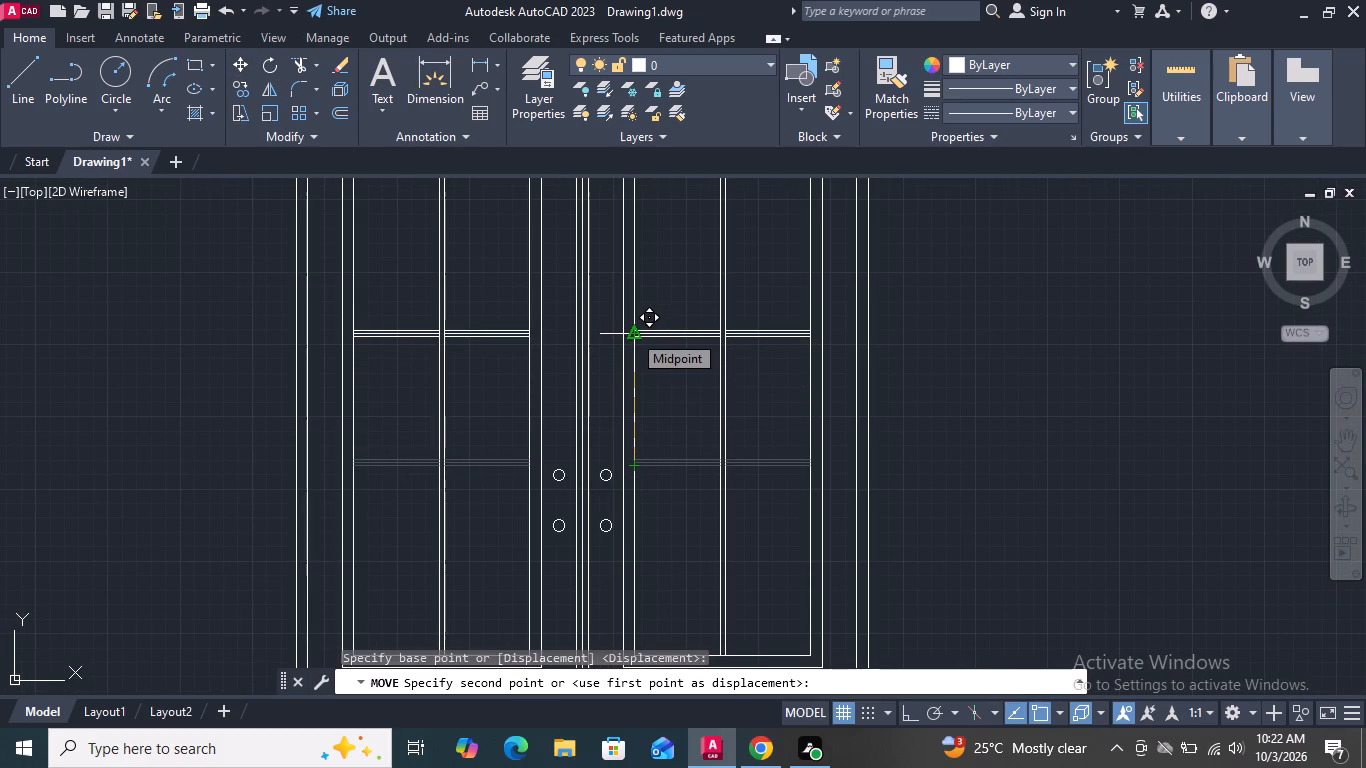
left_click(632, 333)
key("space")
scroll(738, 426, "down", 3)
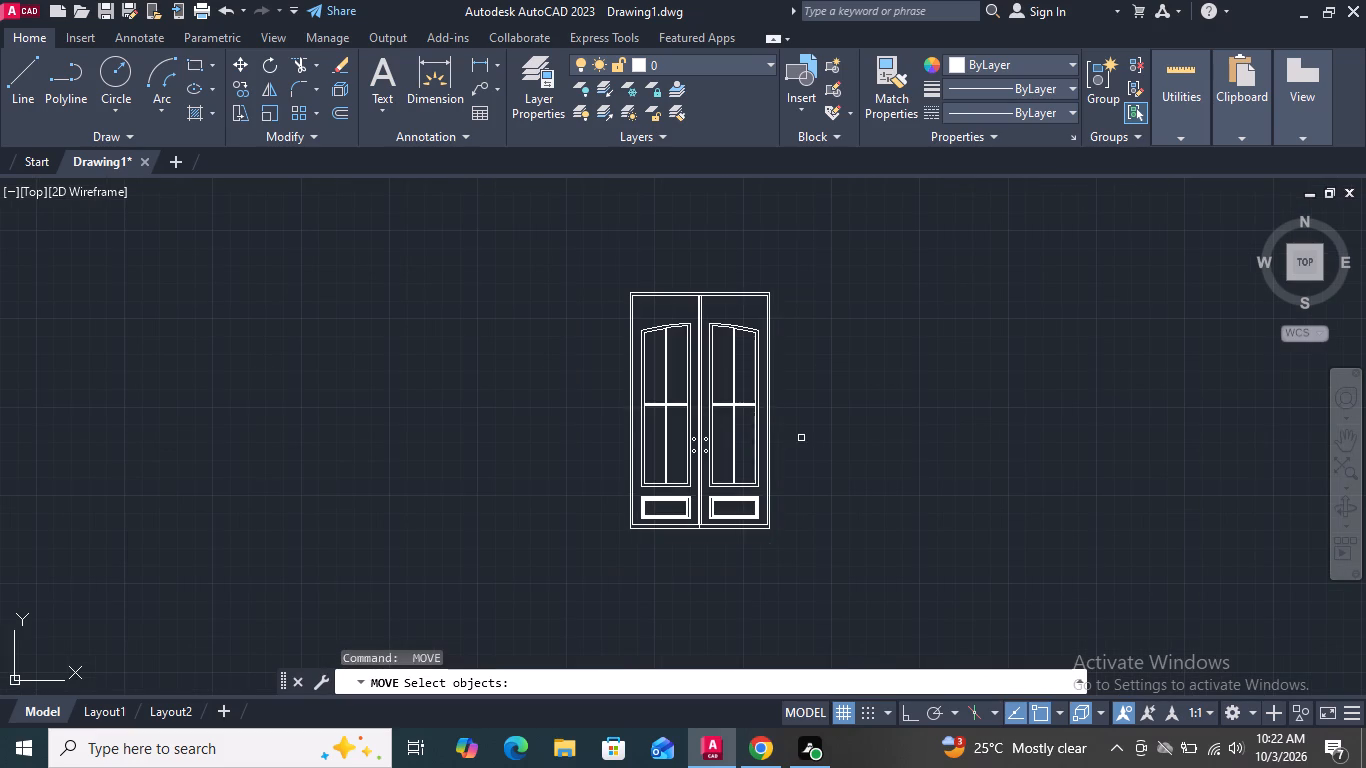
scroll(662, 236, "up", 2)
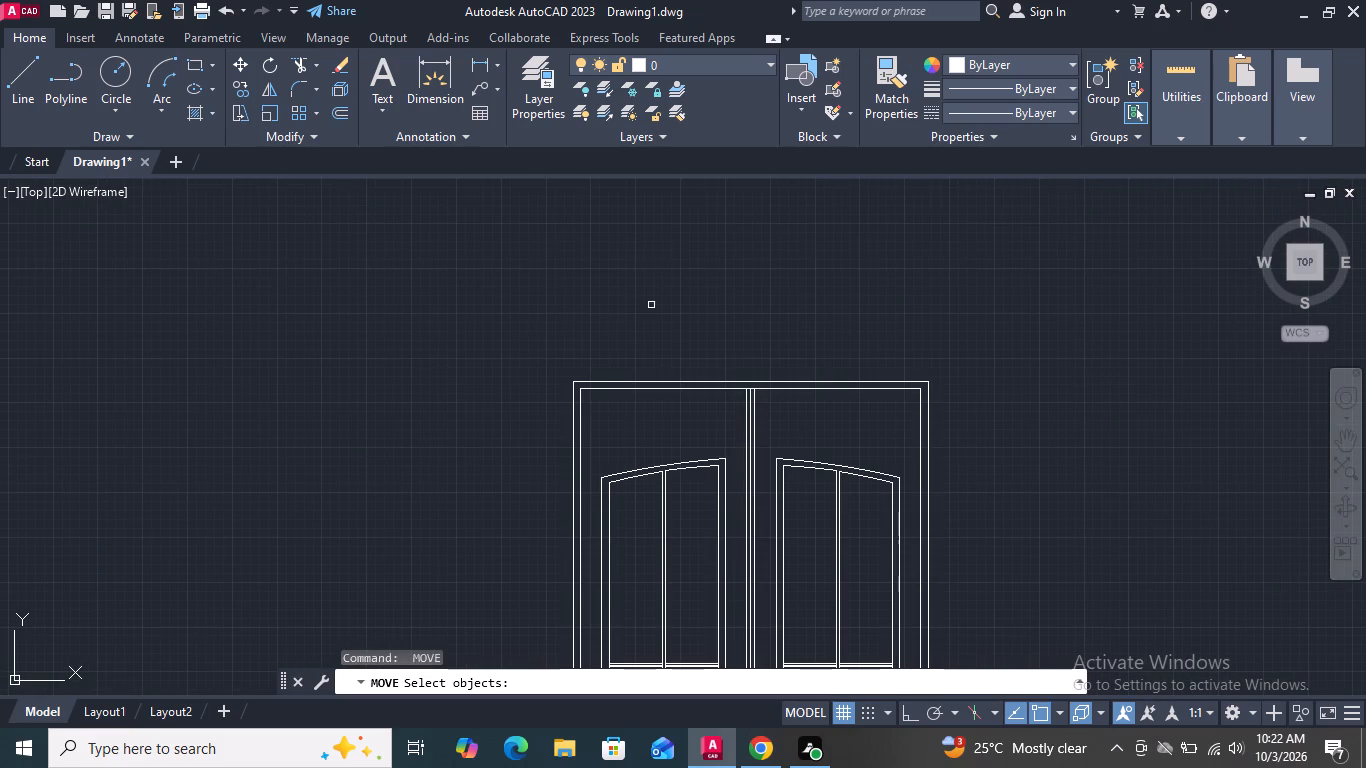
right_click(302, 303)
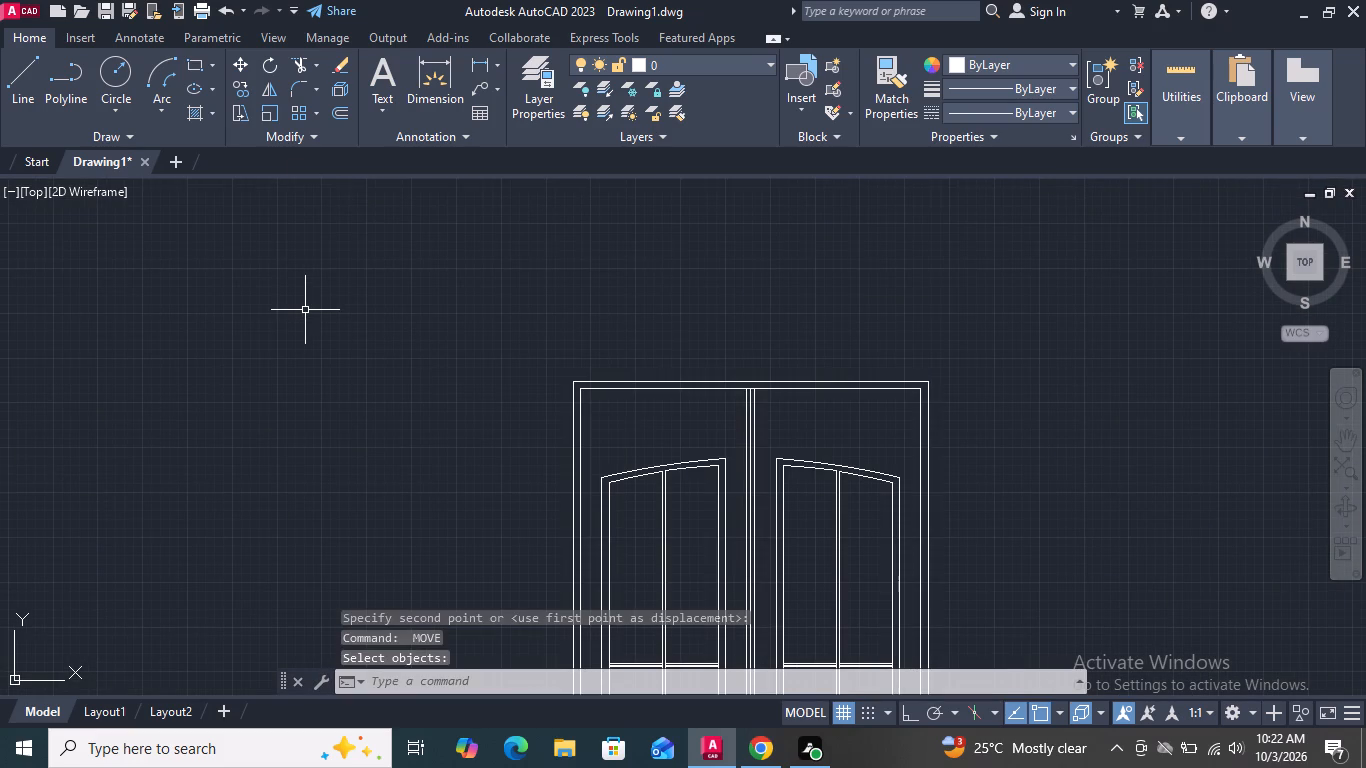
key("Escape")
Stretch the top of the outer door frame and the central meeting lines downward, closer to the arched glazed frames.
scroll(308, 390, "down", 1)
scroll(568, 393, "up", 1)
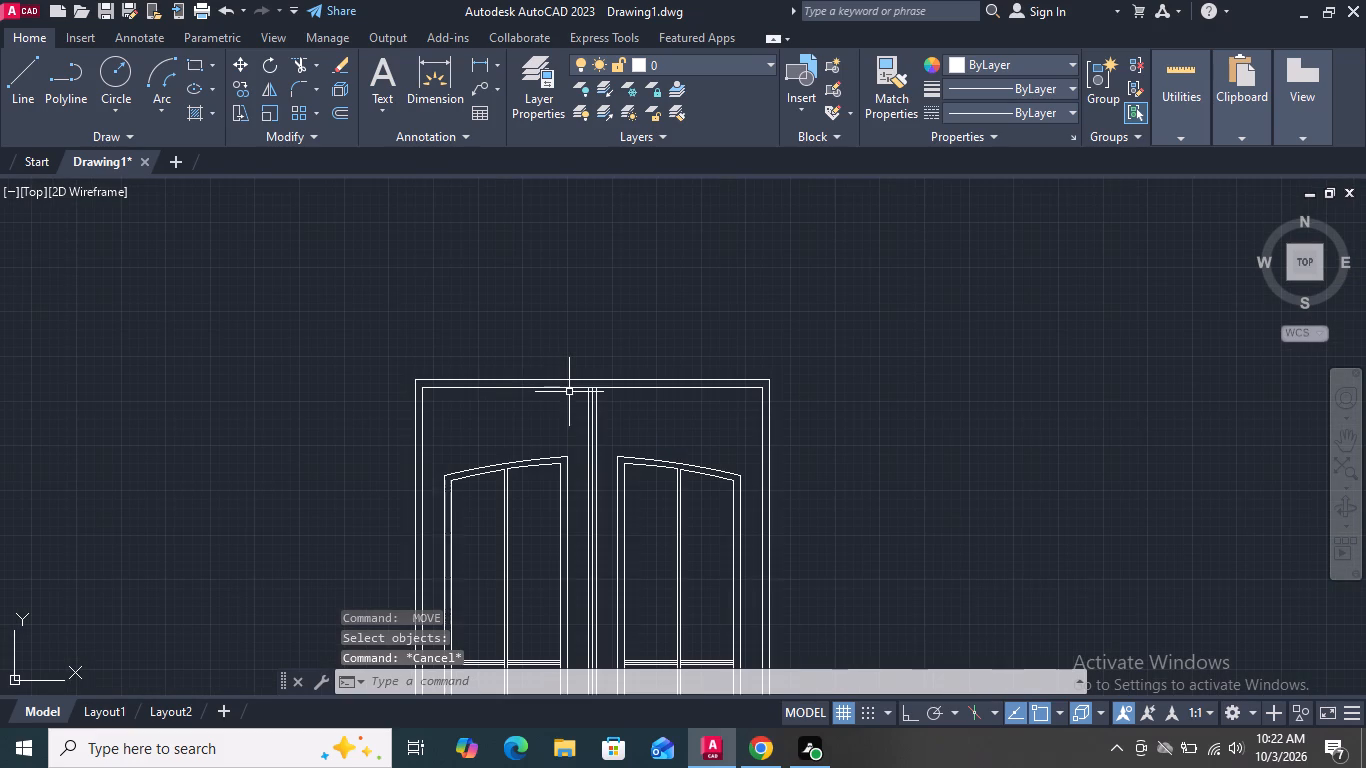
left_click(237, 119)
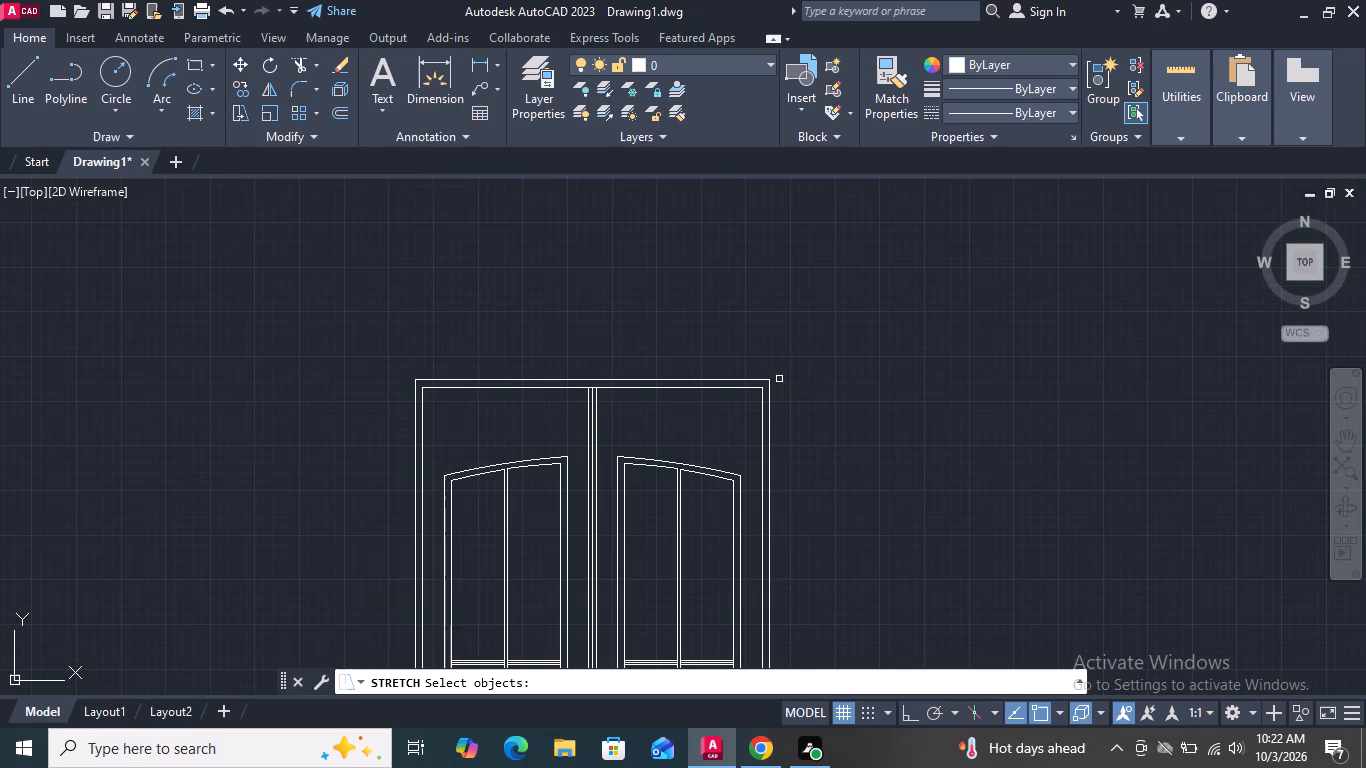
left_click(800, 414)
left_click(336, 298)
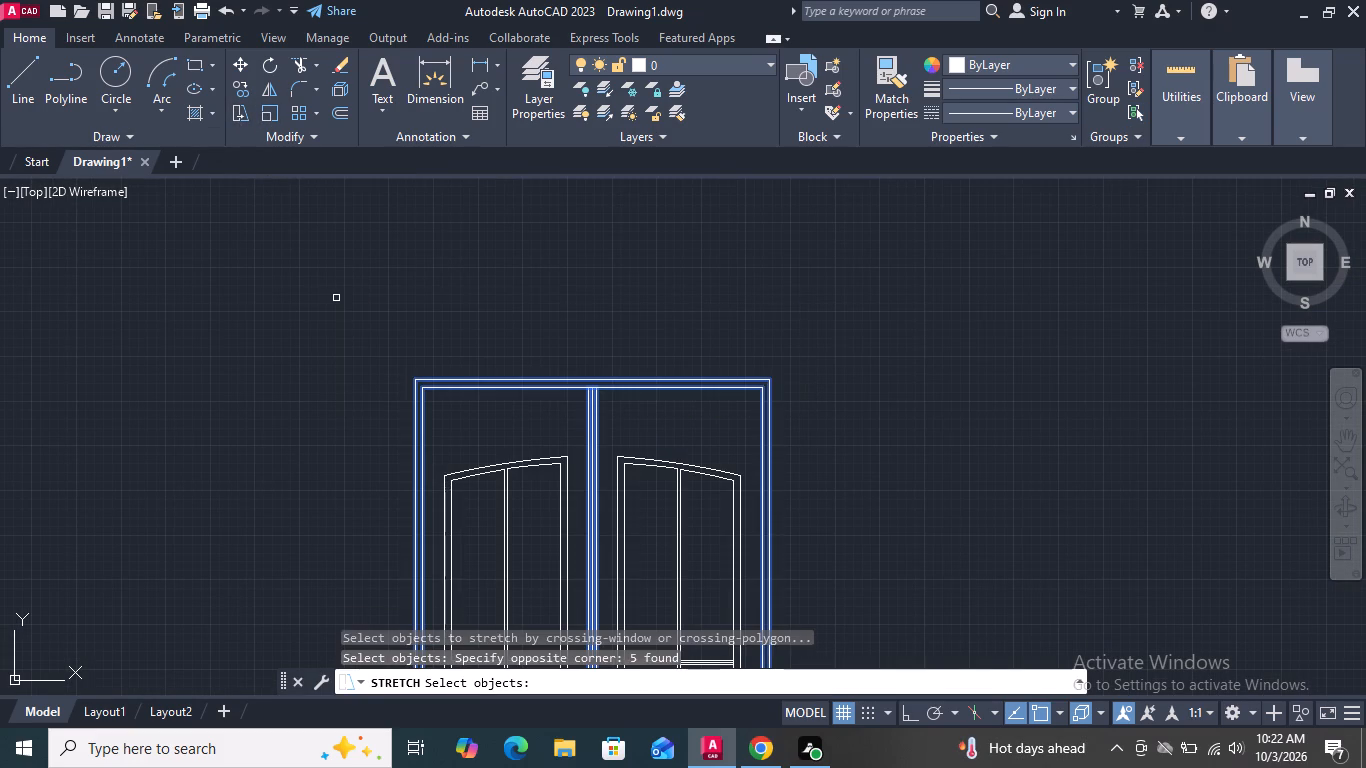
key("Return")
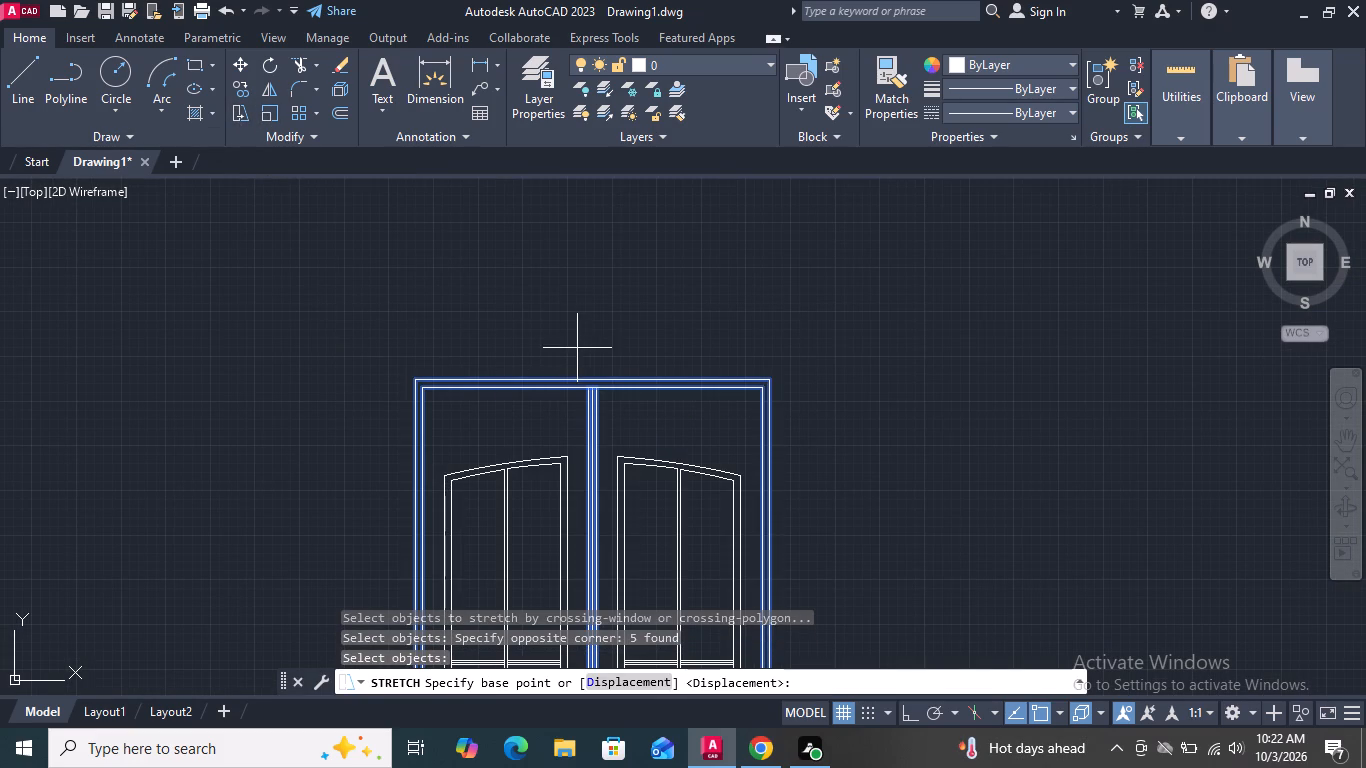
left_click(592, 378)
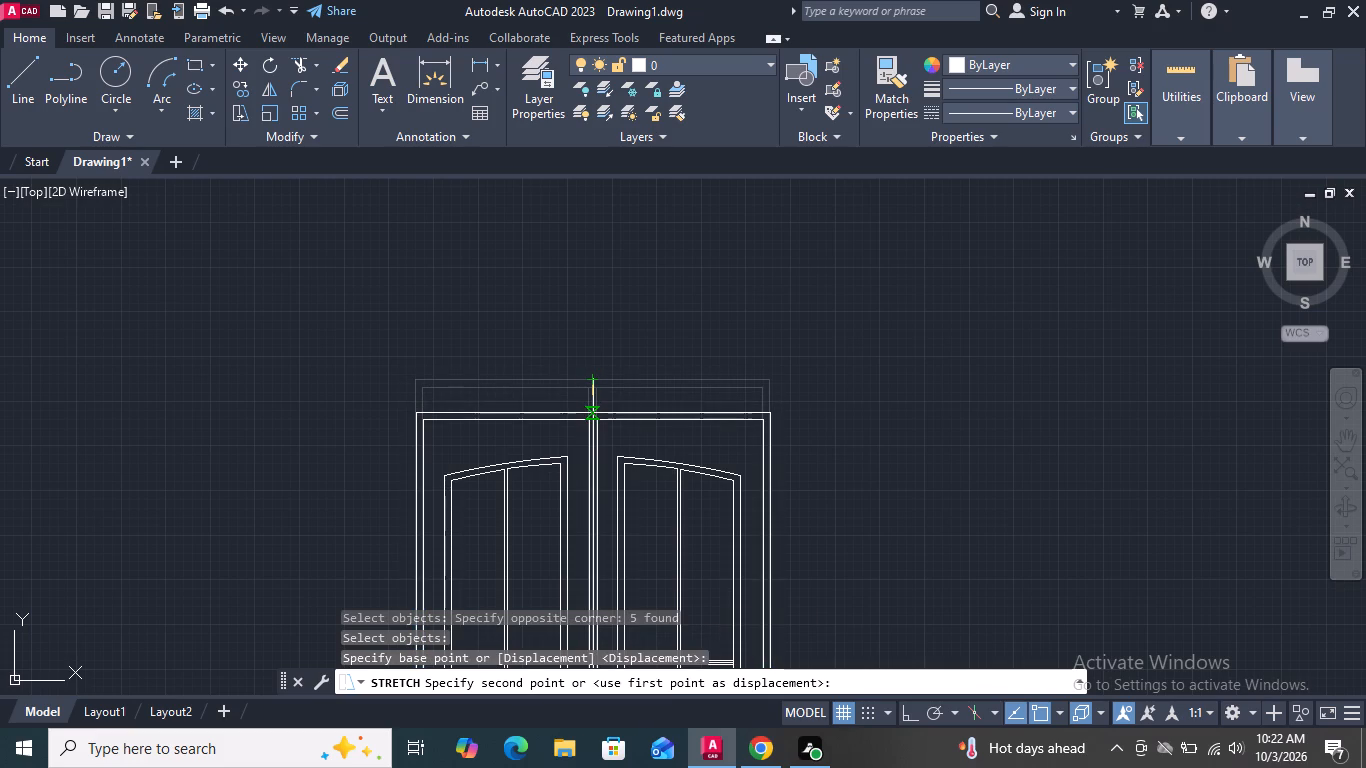
left_click(593, 413)
scroll(584, 319, "down", 1)
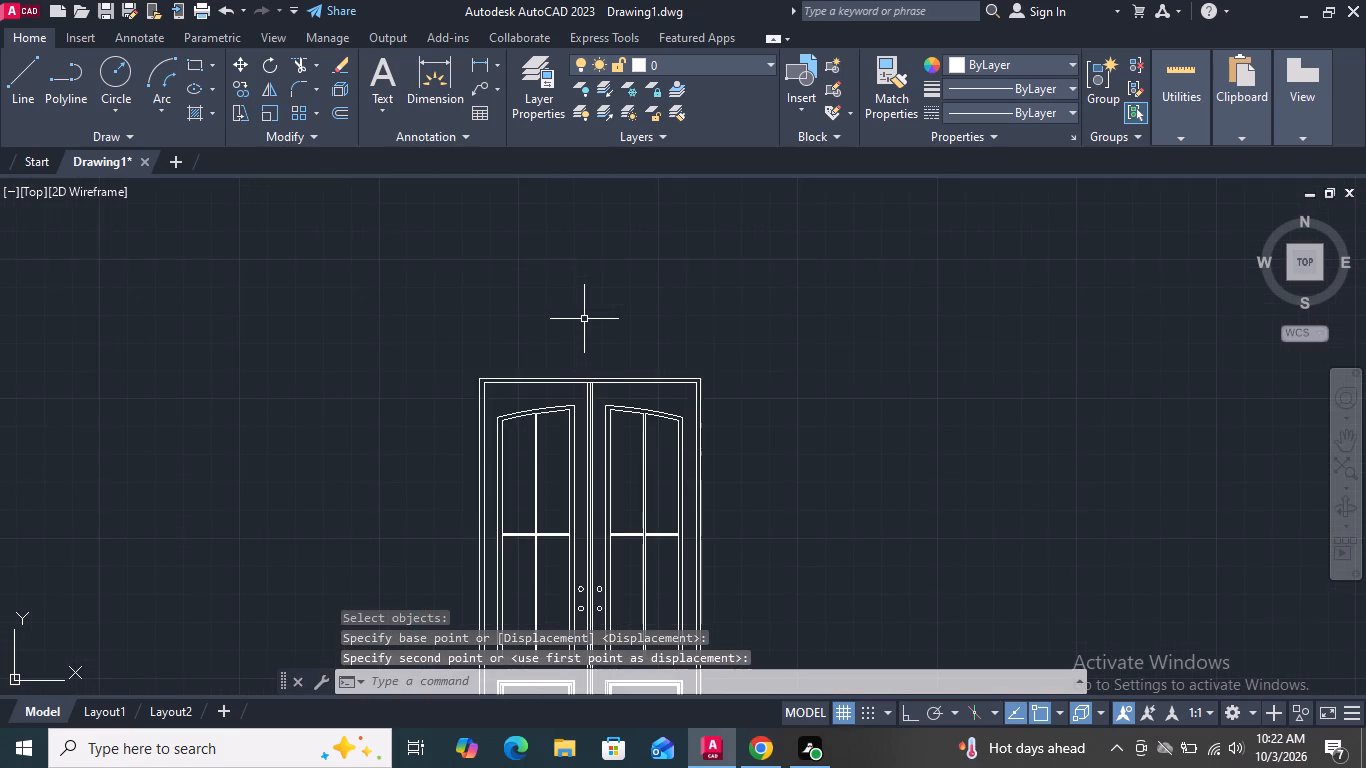
scroll(584, 319, "down", 1)
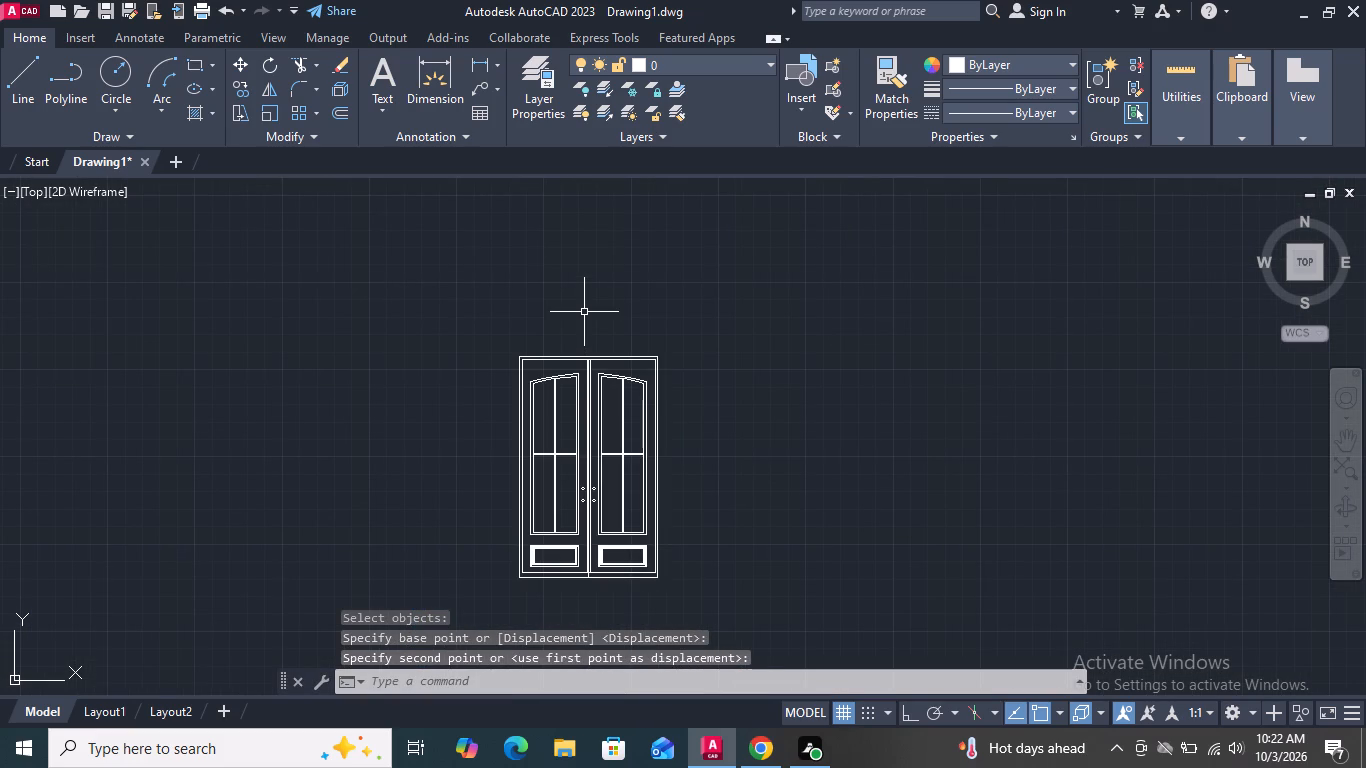
key("Escape")
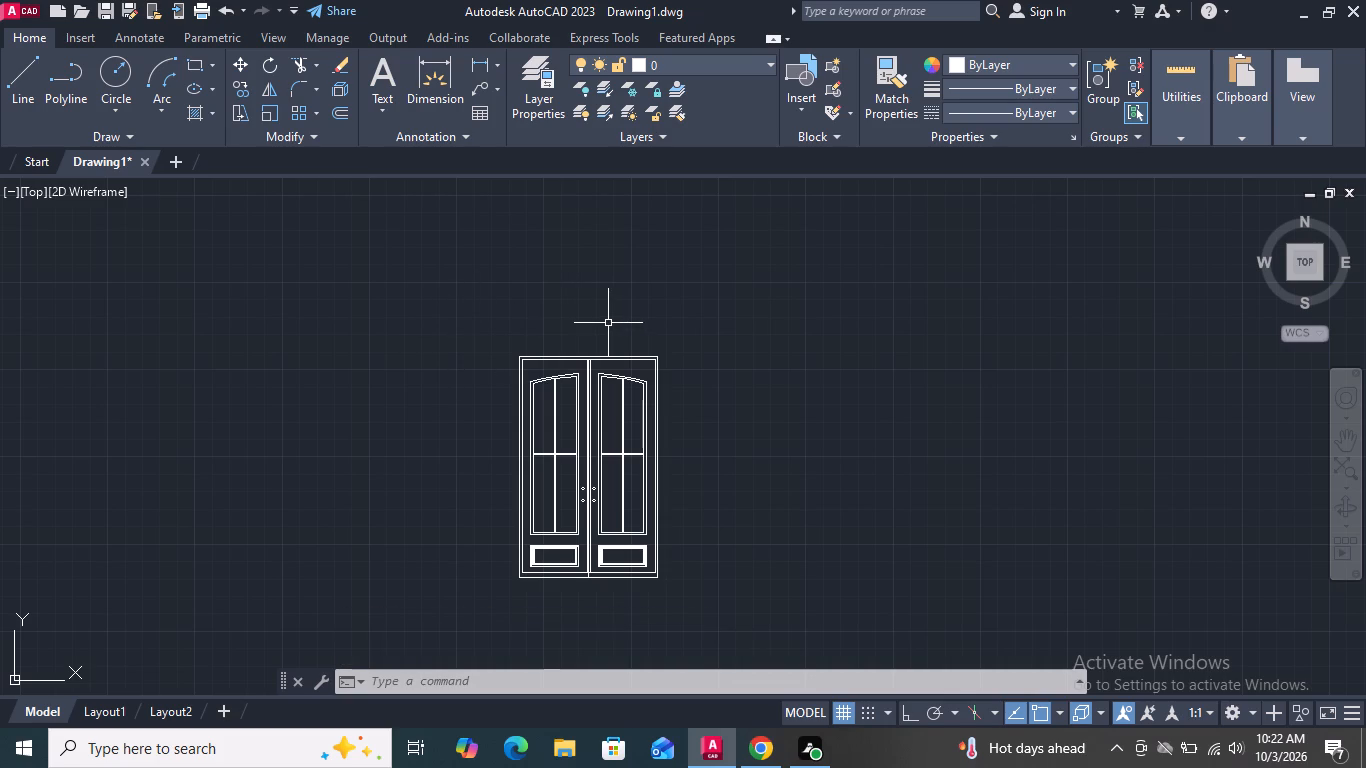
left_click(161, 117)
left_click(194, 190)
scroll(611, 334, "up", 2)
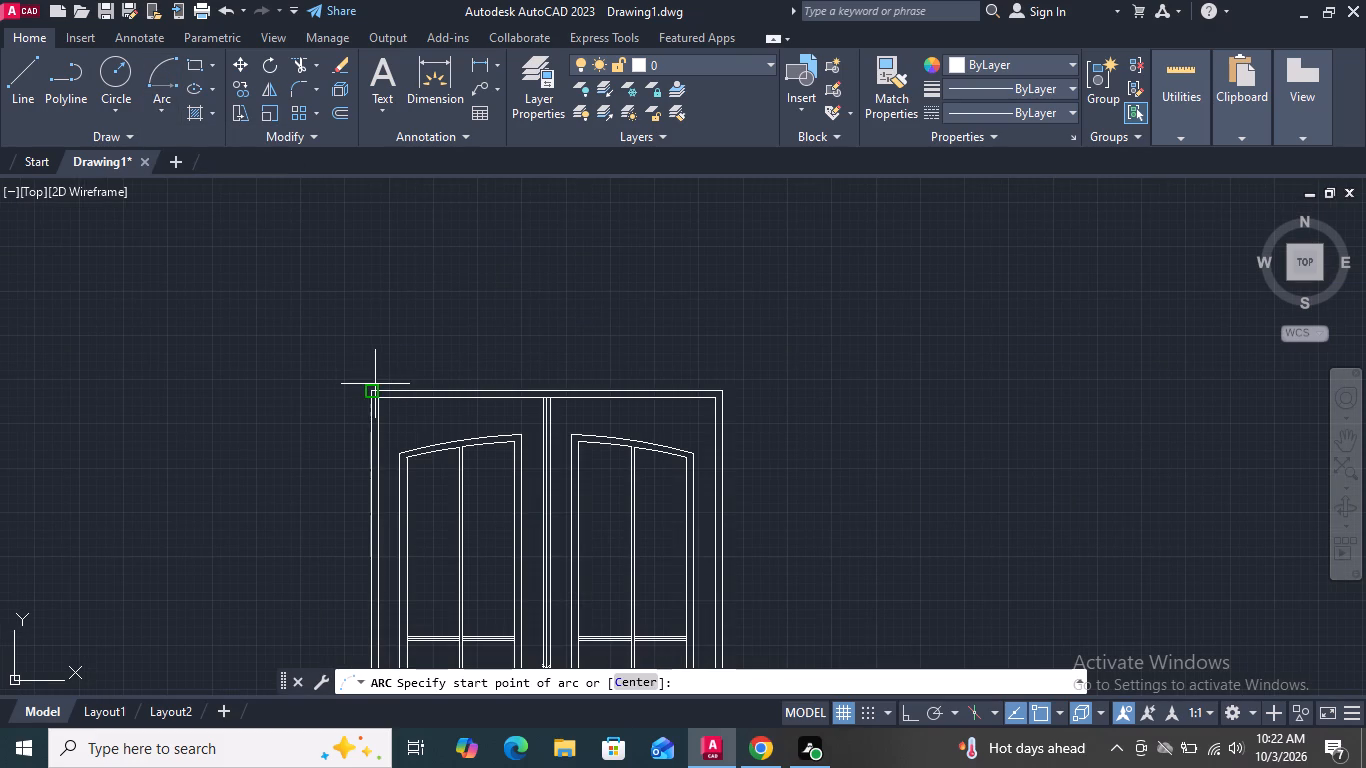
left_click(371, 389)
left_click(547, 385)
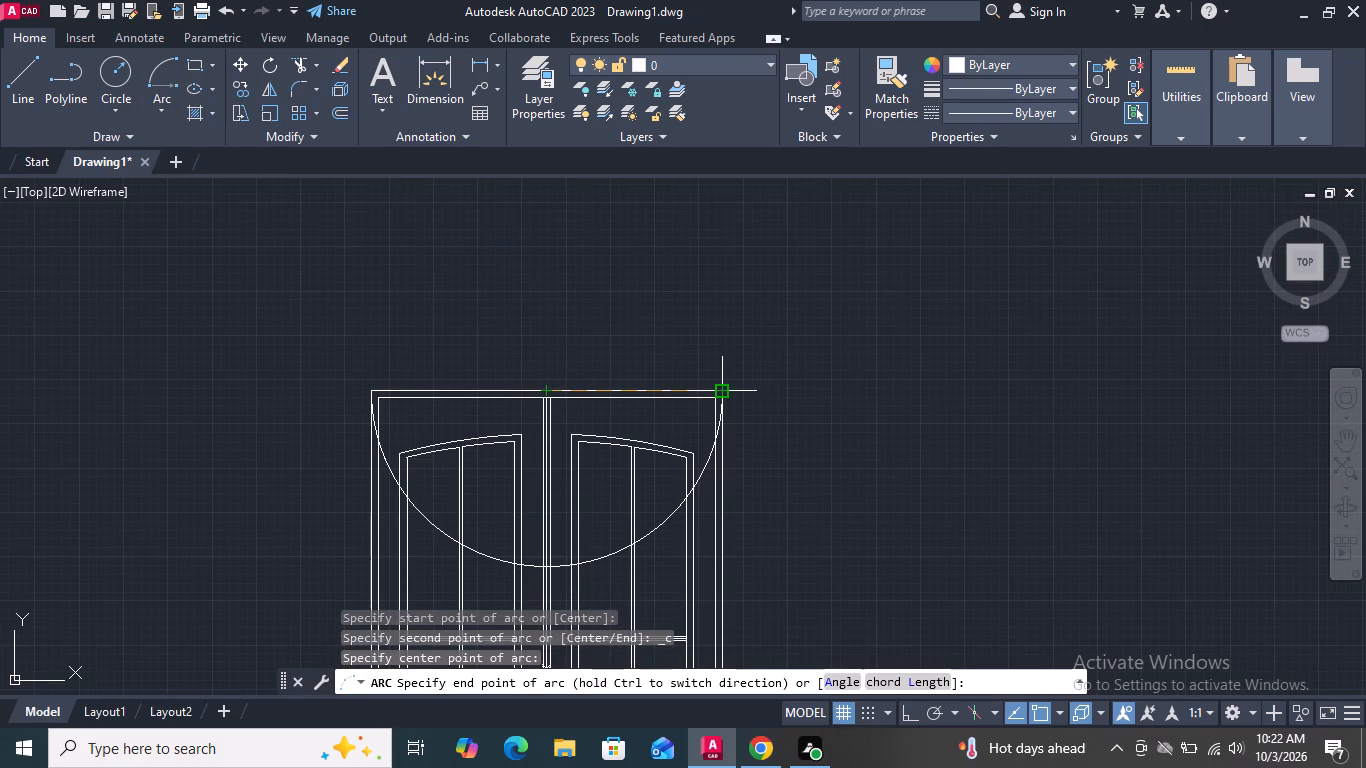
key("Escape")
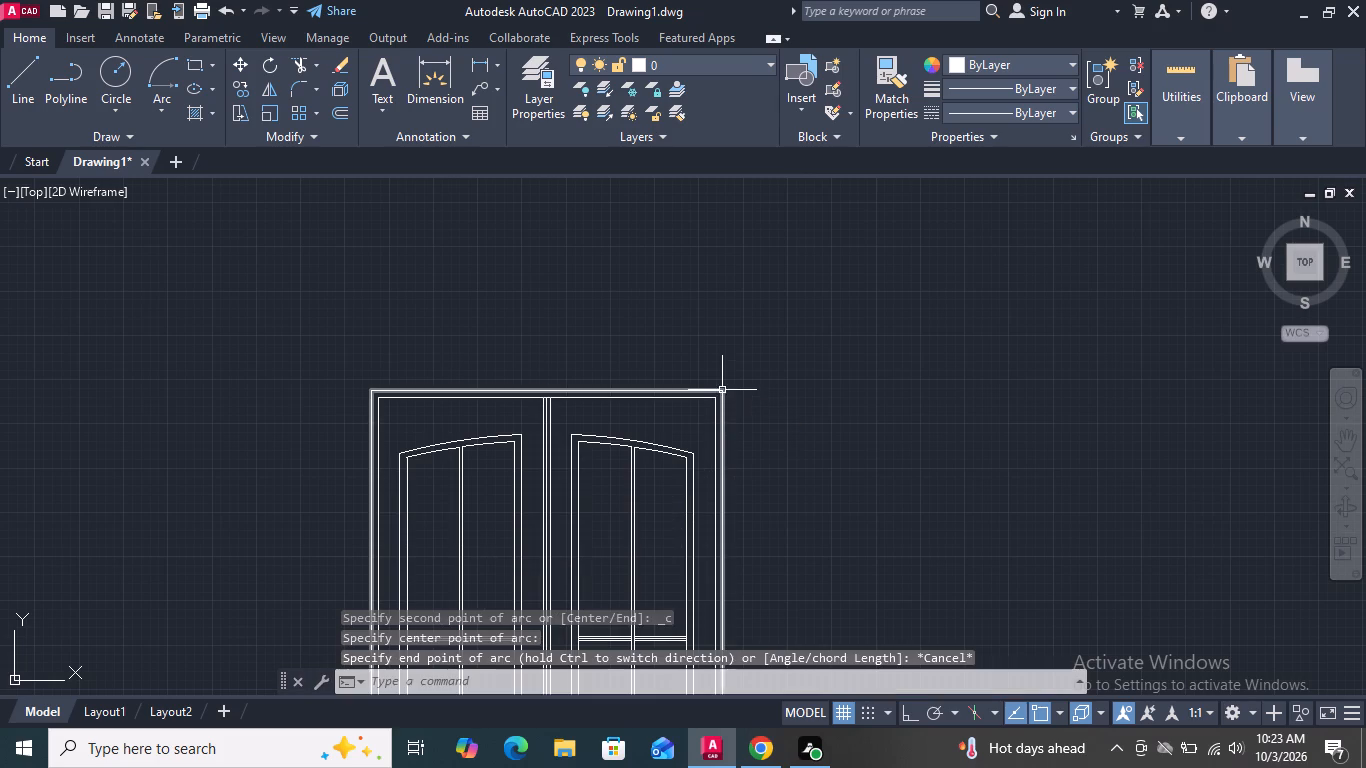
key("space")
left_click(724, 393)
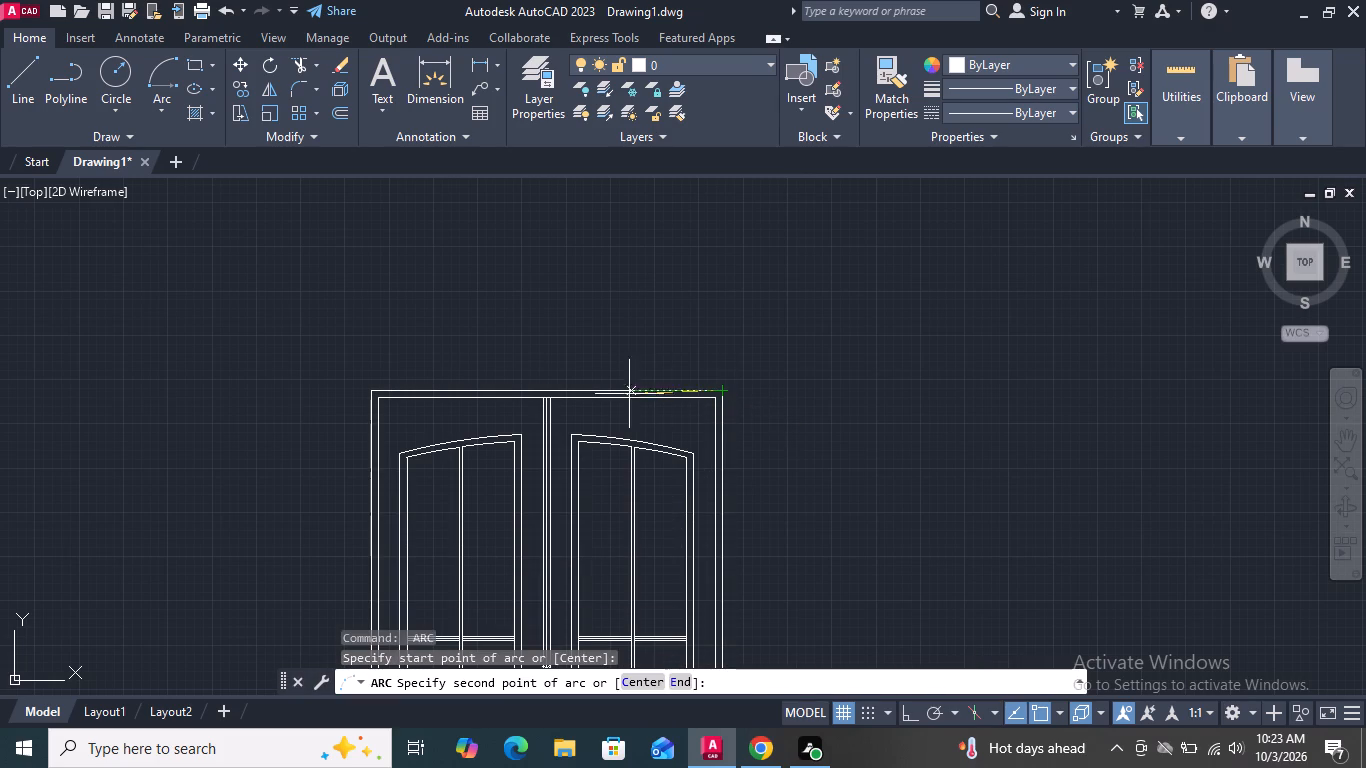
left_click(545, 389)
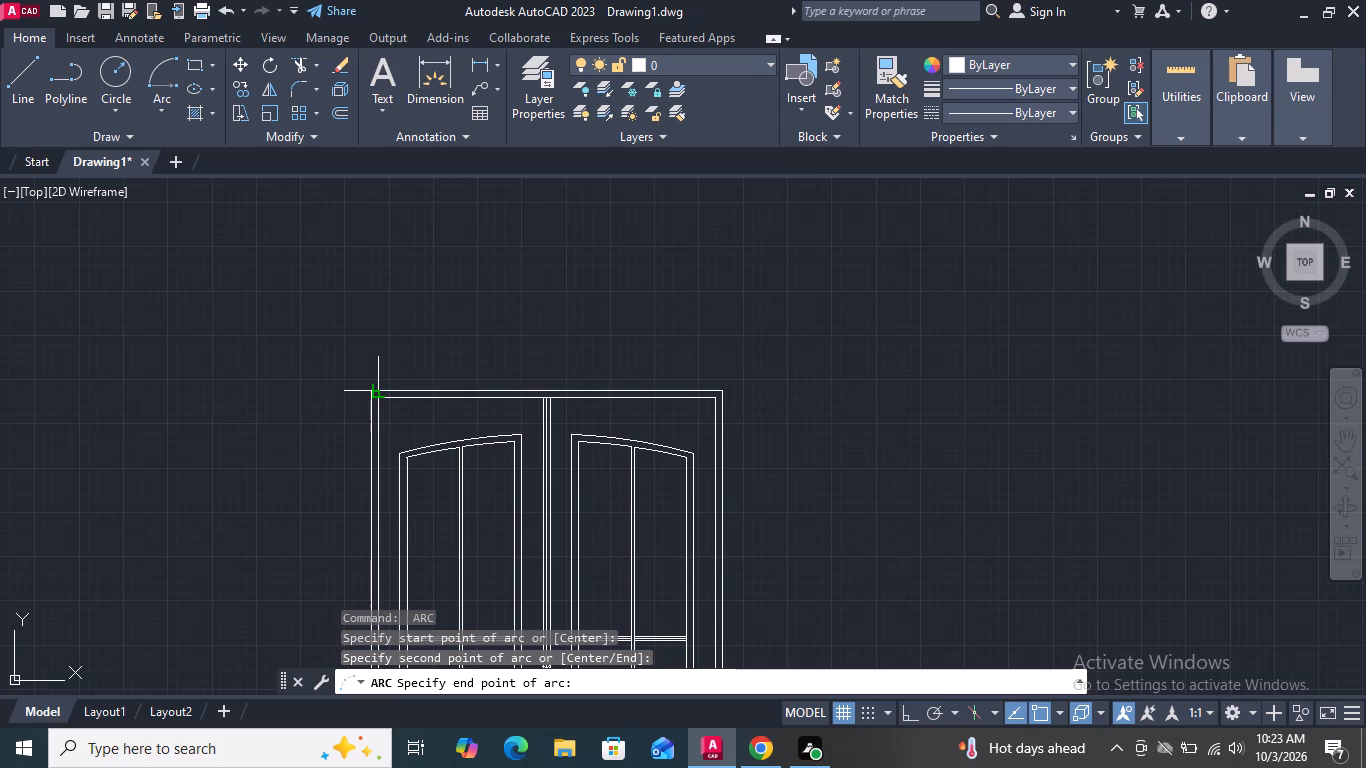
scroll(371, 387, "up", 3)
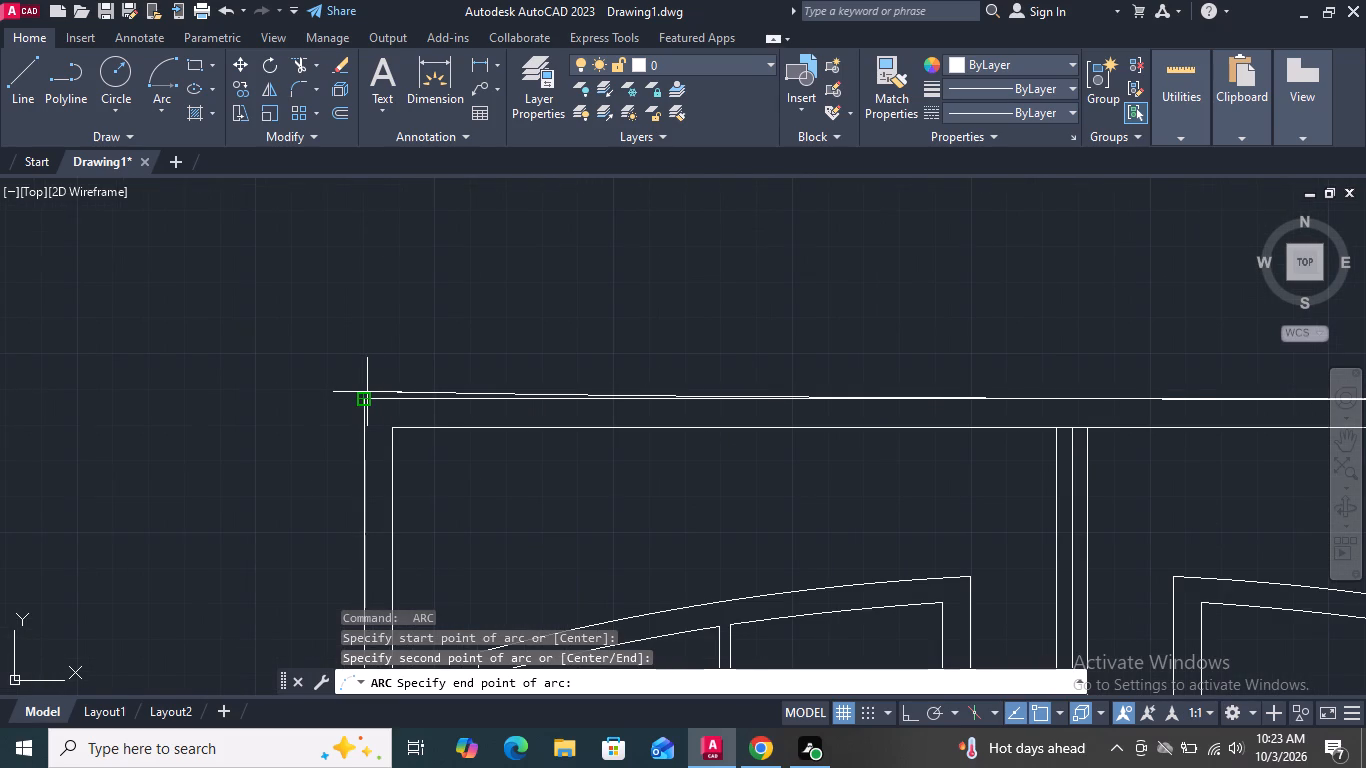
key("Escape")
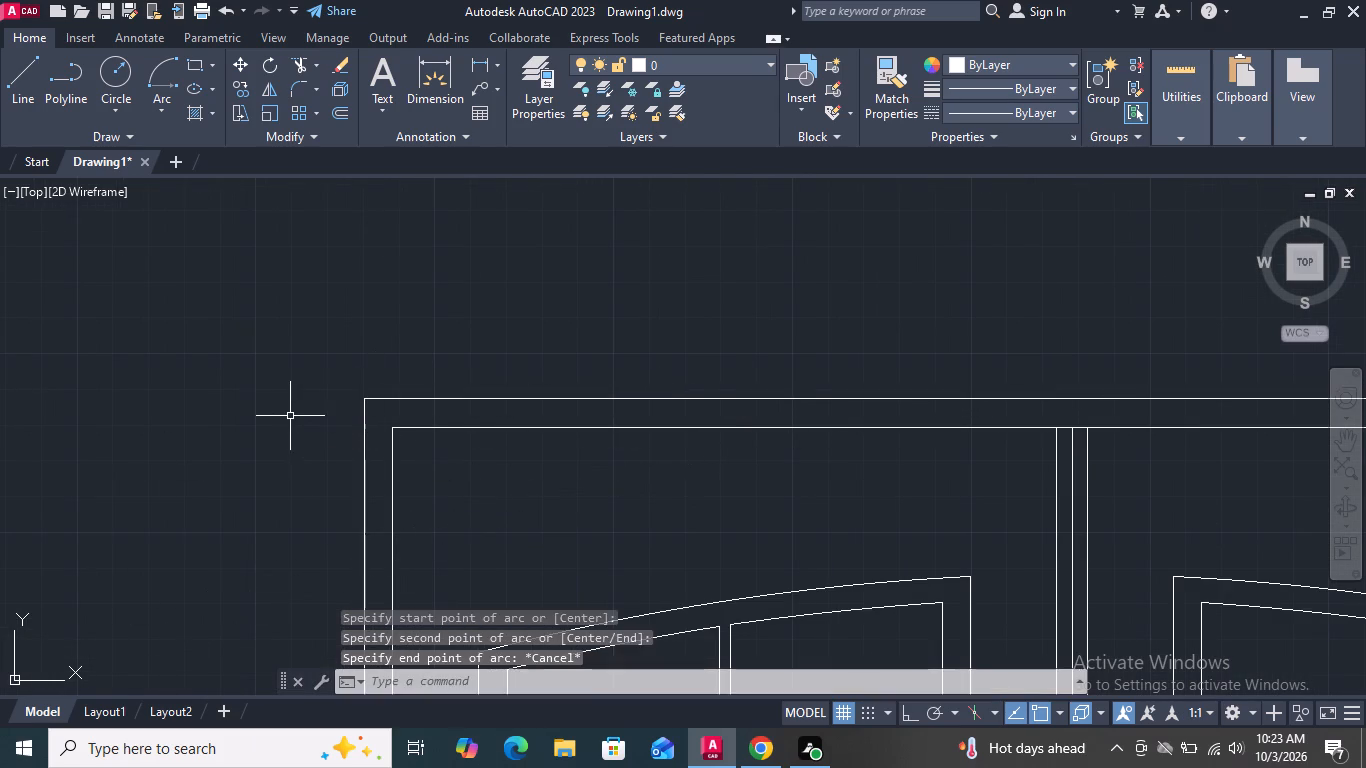
Draw a semicircular arc over the door, from the outer frame's top right corner to its top left corner, centred on the top edge's midpoint.
scroll(281, 413, "down", 2)
left_click(151, 110)
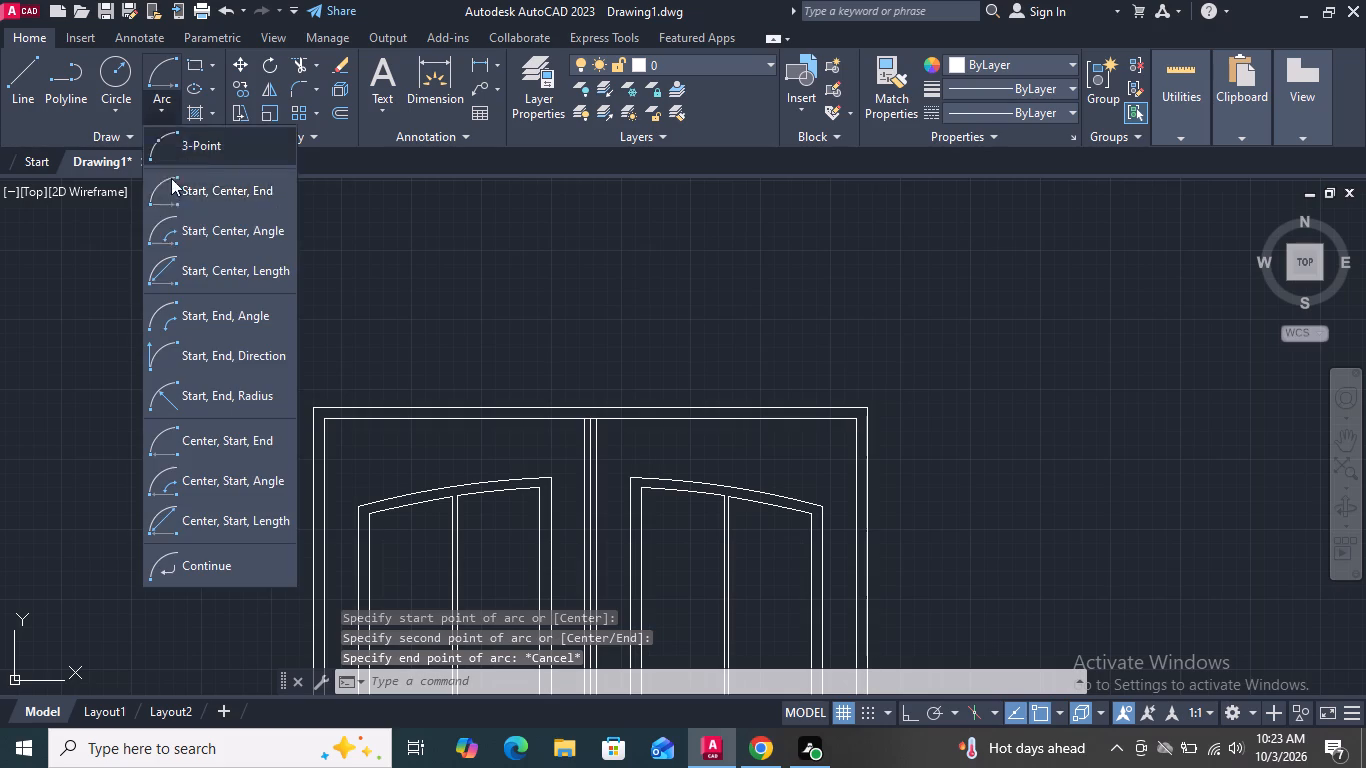
left_click(227, 201)
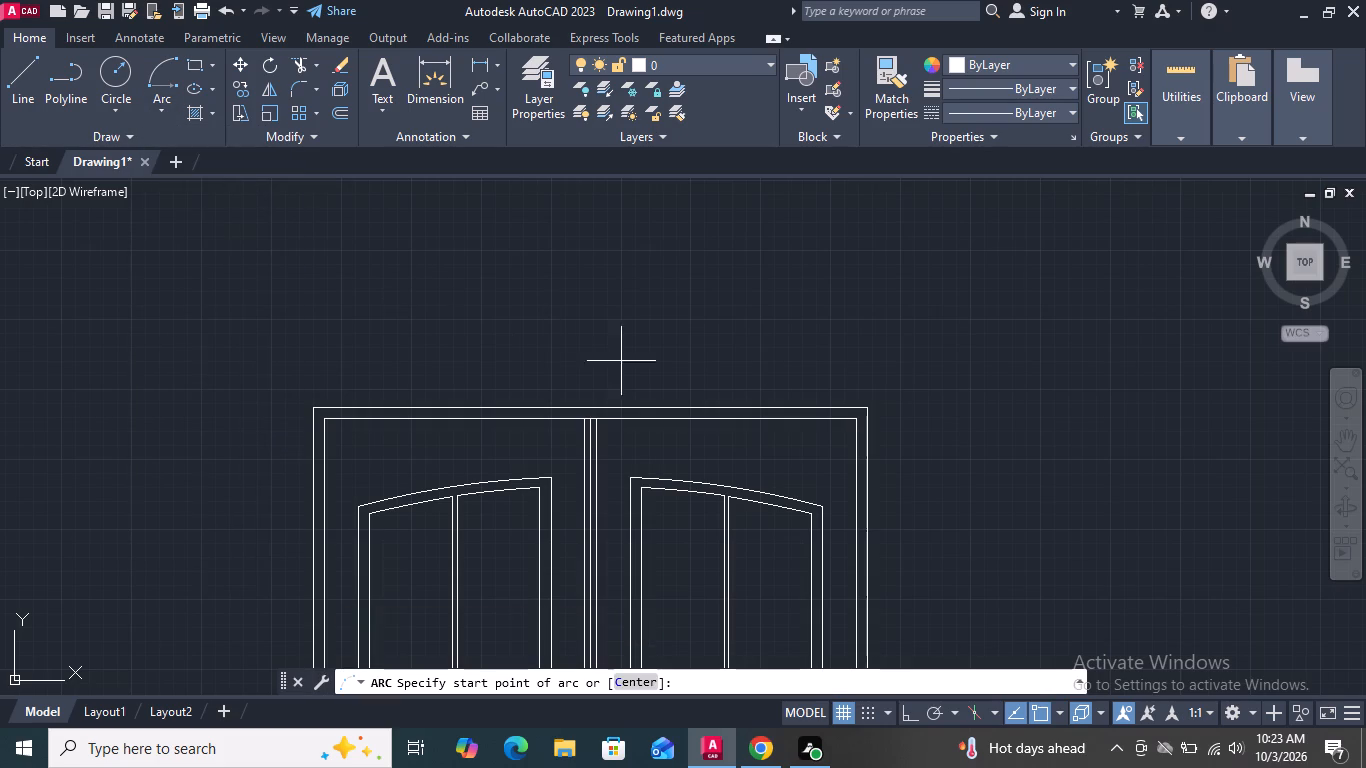
left_click(869, 409)
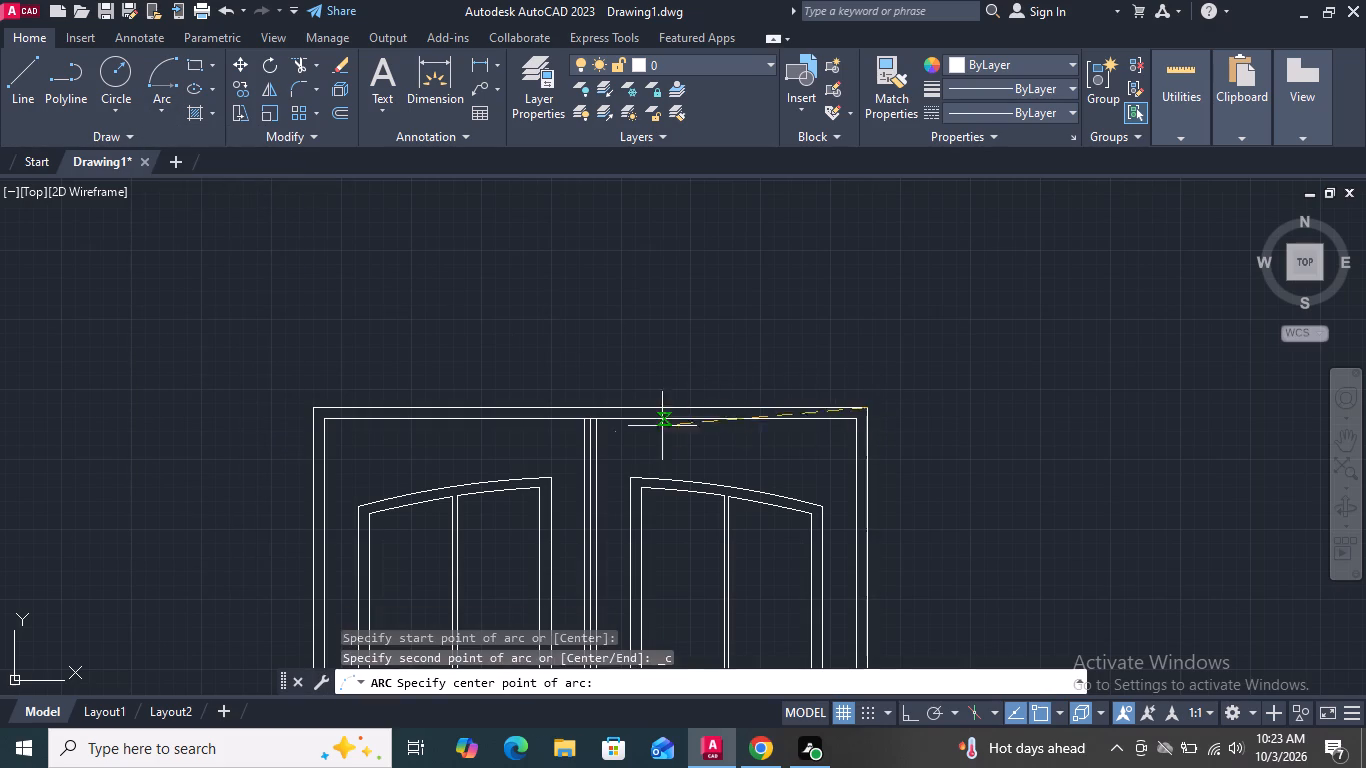
left_click(588, 408)
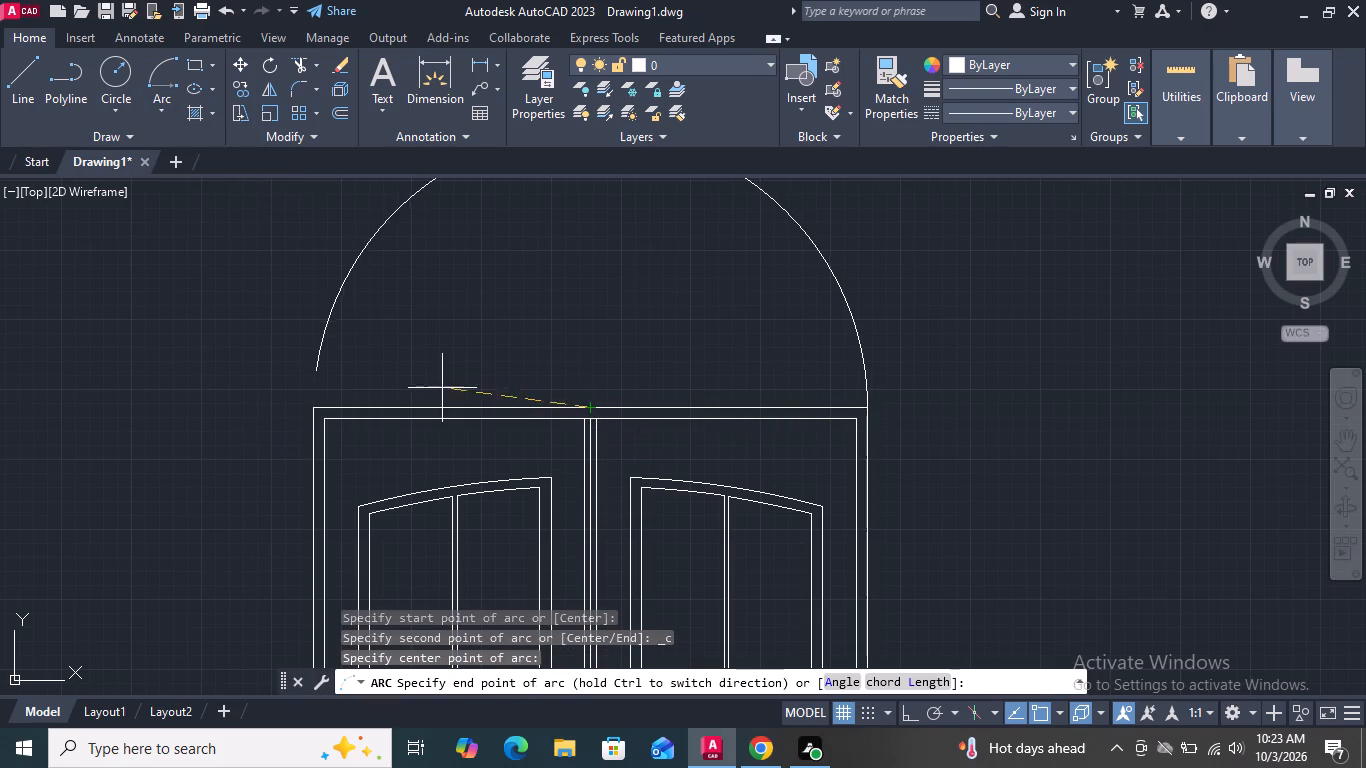
left_click(312, 405)
key("space")
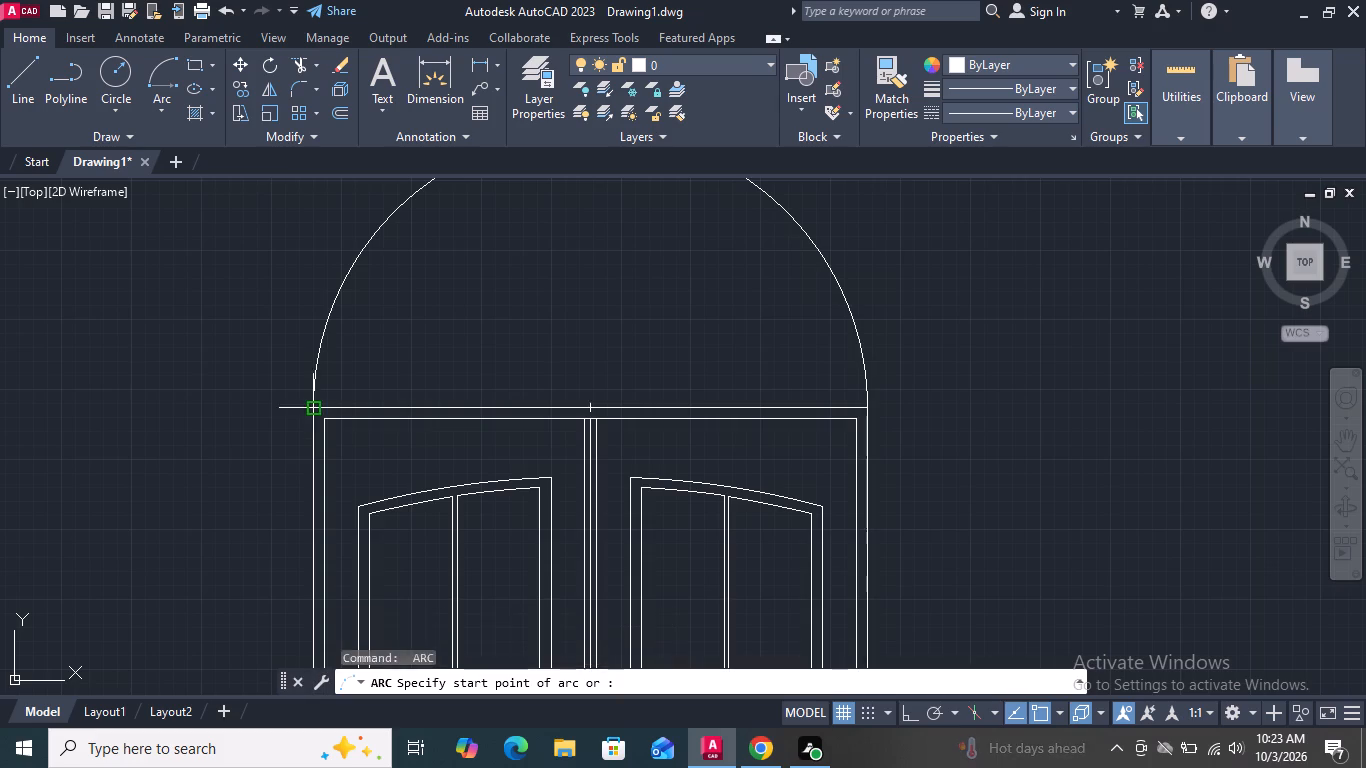
scroll(448, 394, "down", 2)
scroll(454, 387, "up", 2)
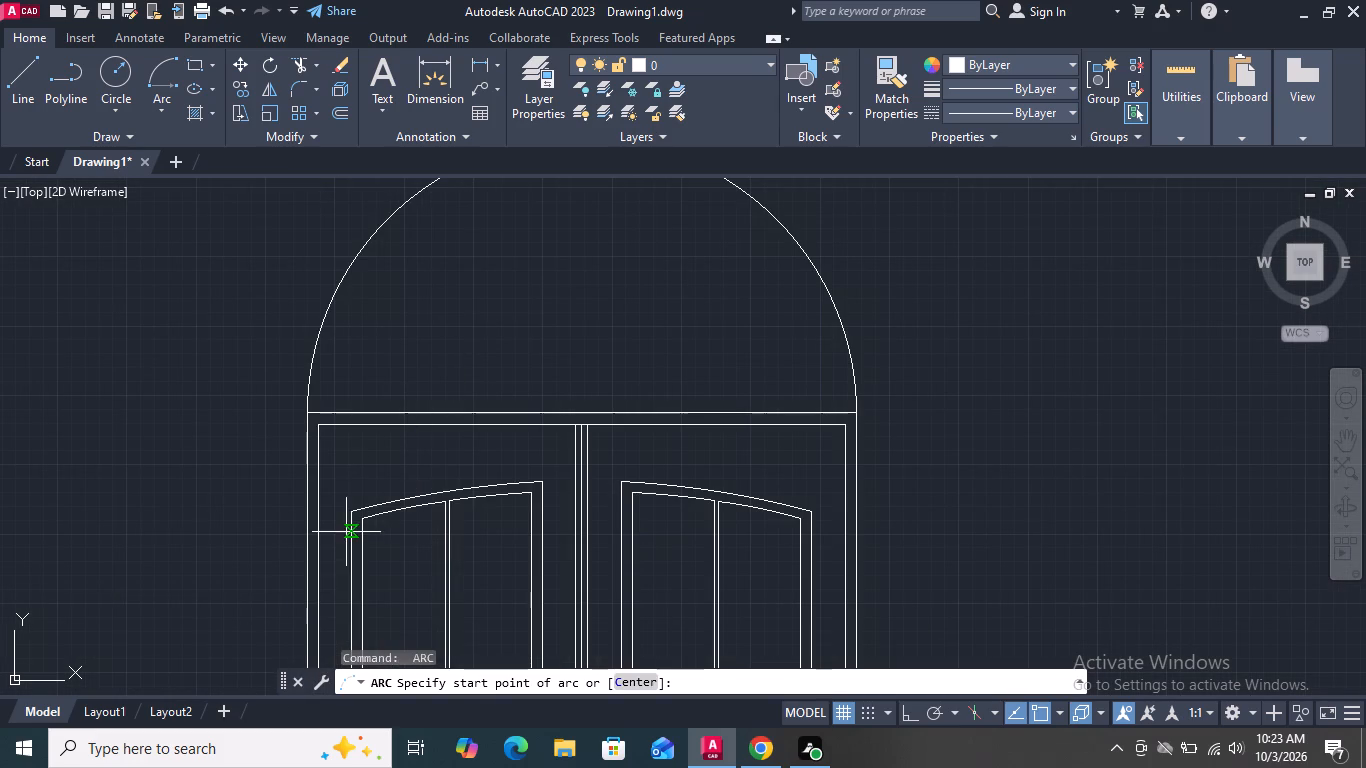
scroll(140, 486, "down", 1)
scroll(373, 484, "up", 1)
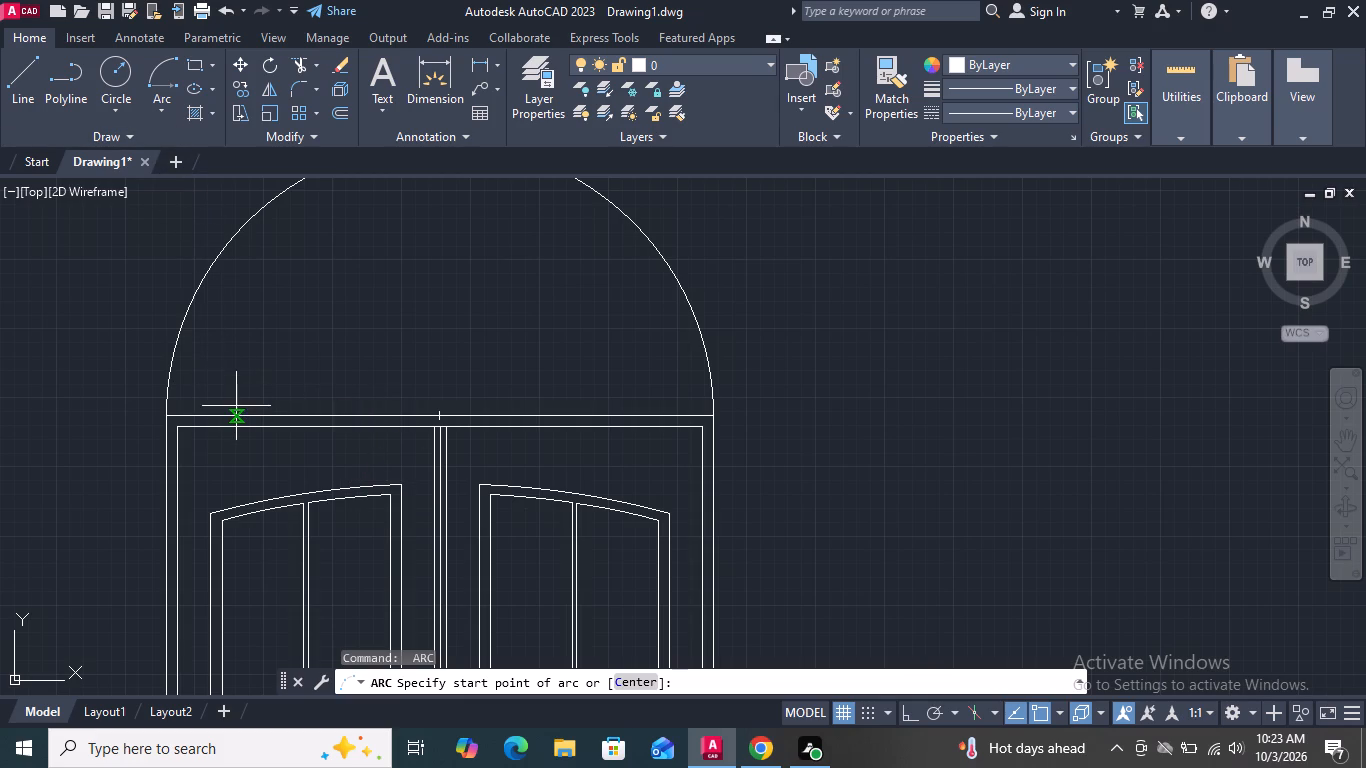
key("Escape")
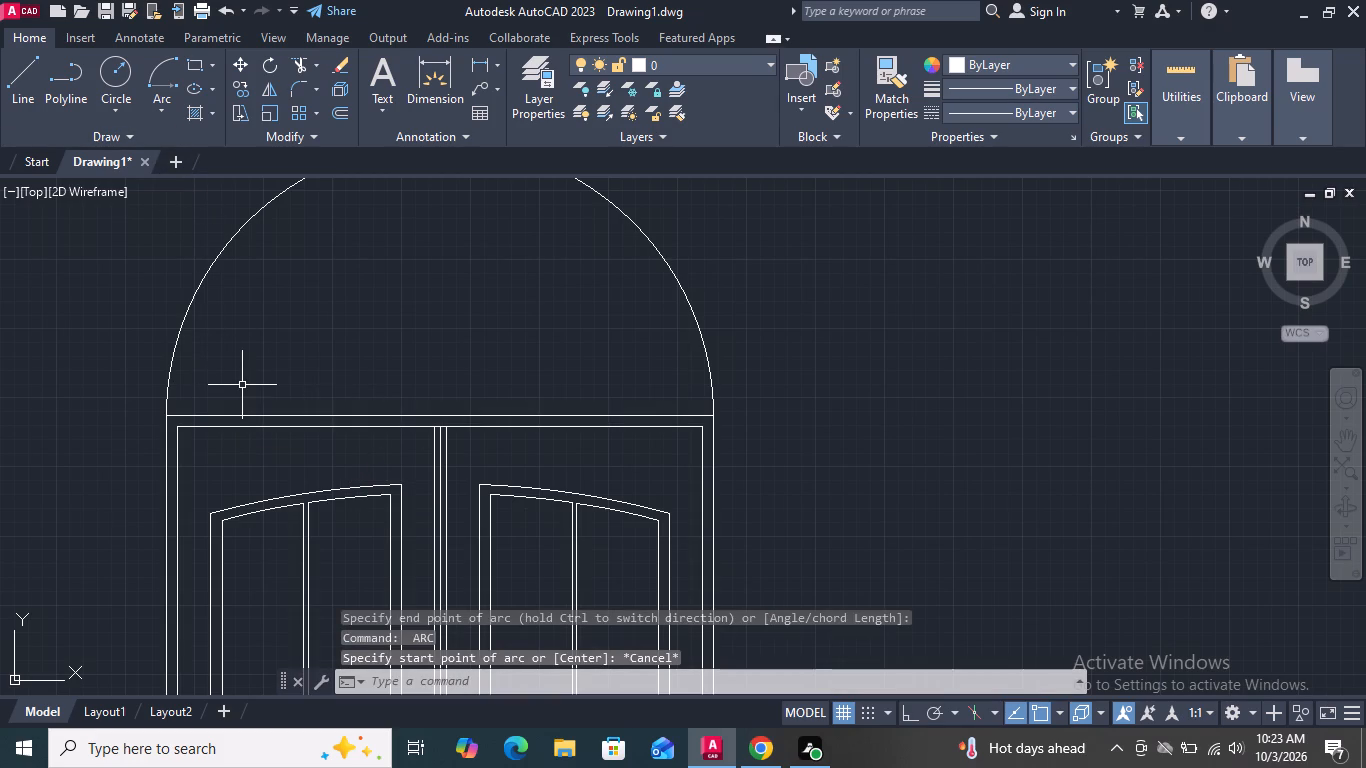
Offset the semicircular arch inward four times in succession at 1" spacing.
left_click(344, 112)
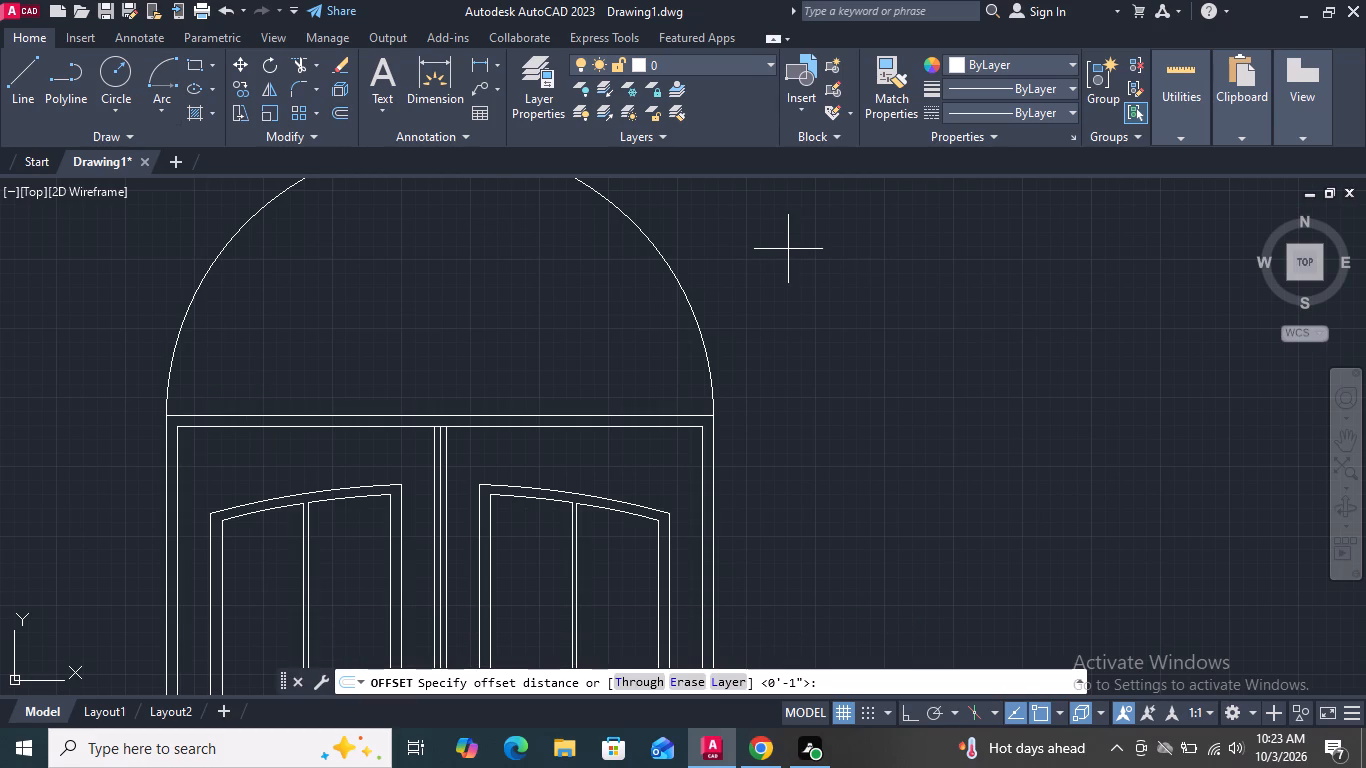
key("1")
key("shift+quotedbl")
key("Return")
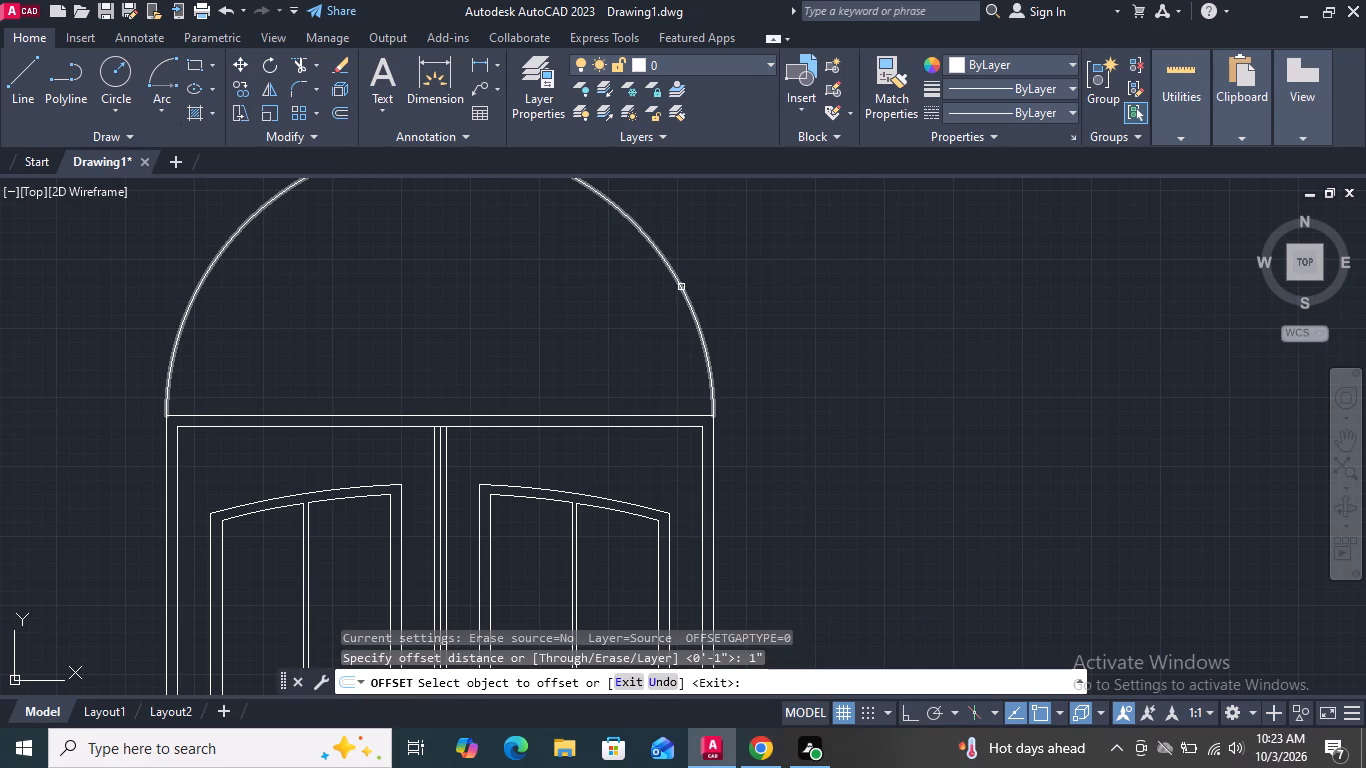
left_click(681, 286)
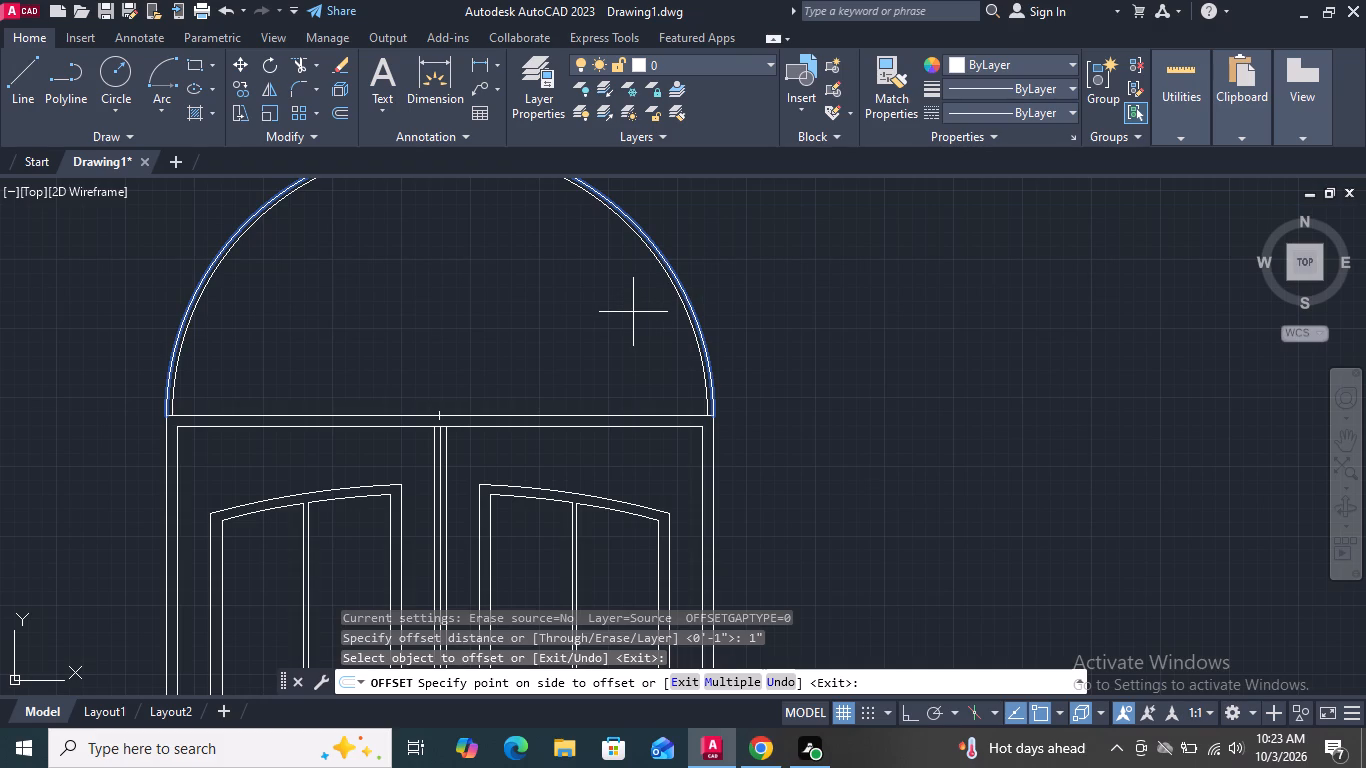
left_click(633, 312)
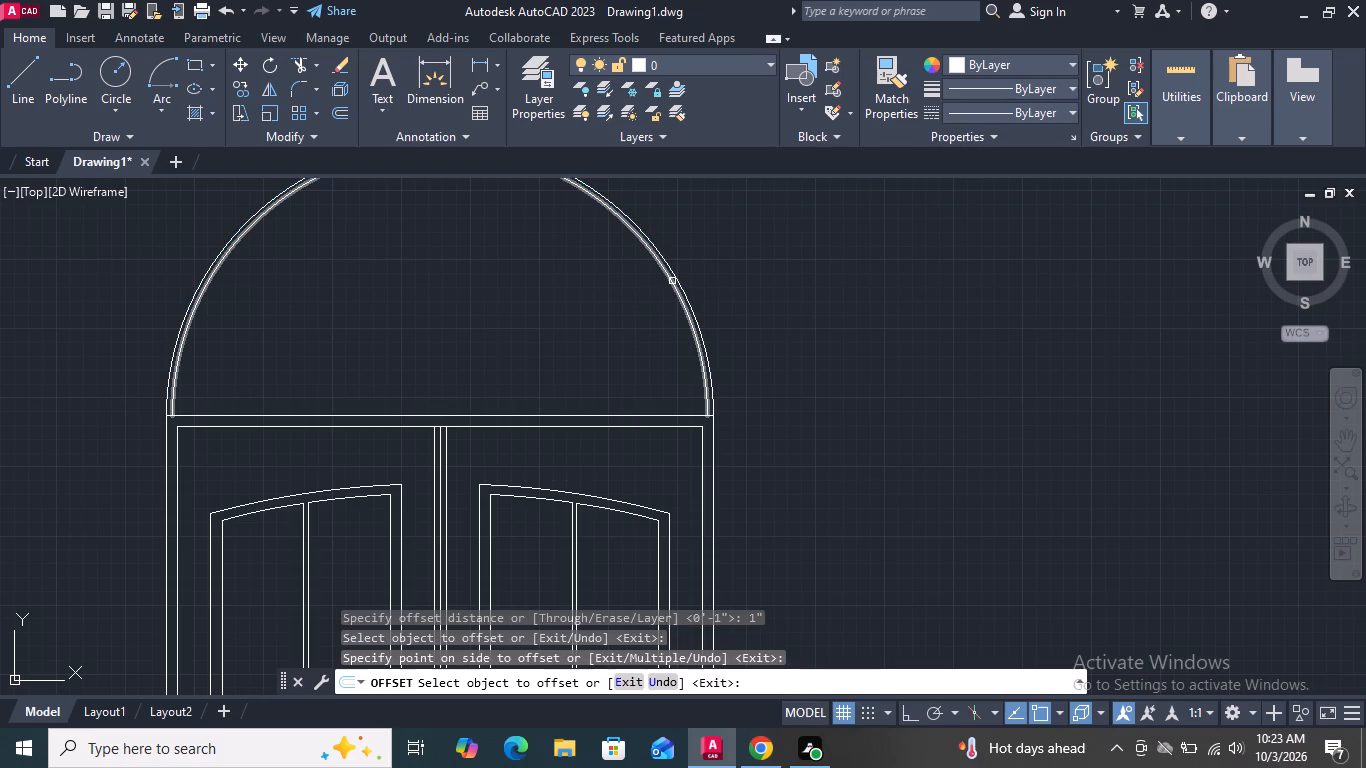
left_click(672, 281)
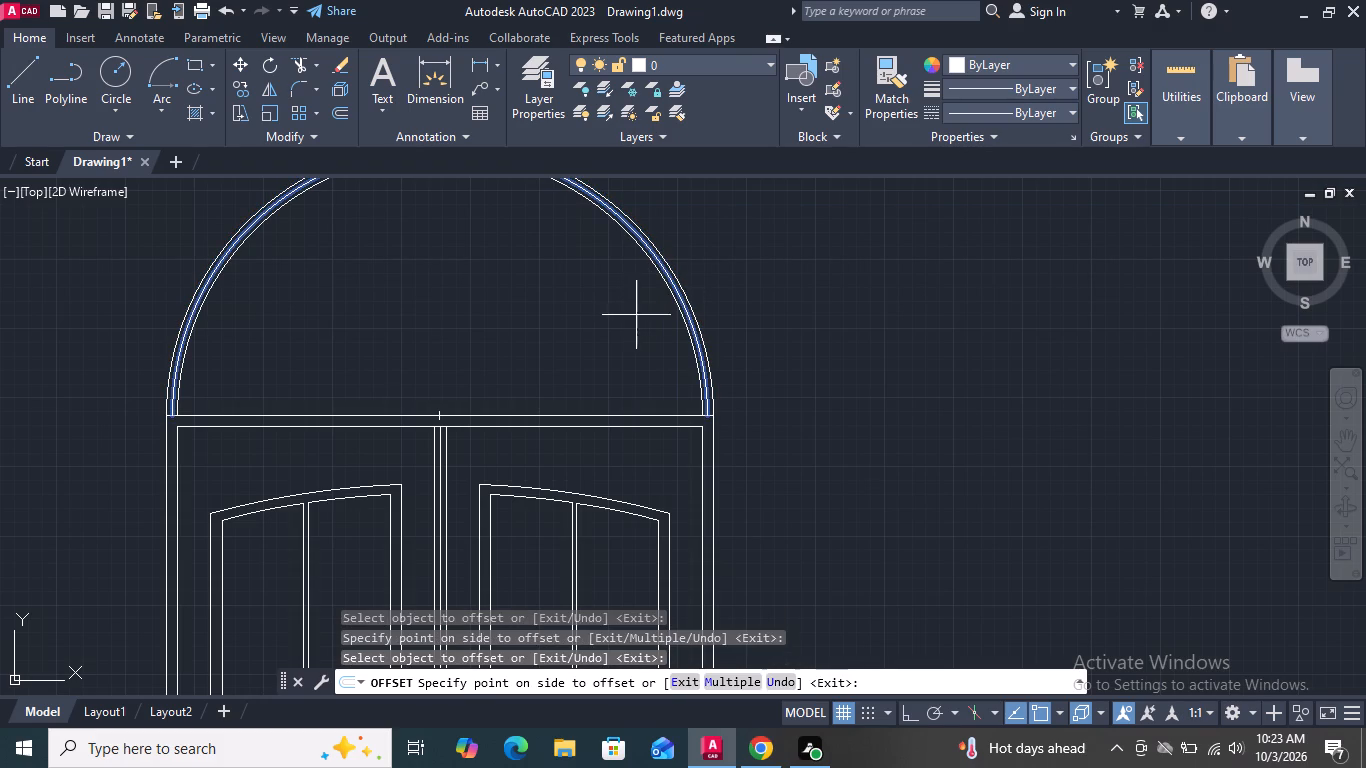
left_click(636, 315)
left_click(666, 289)
left_click(646, 311)
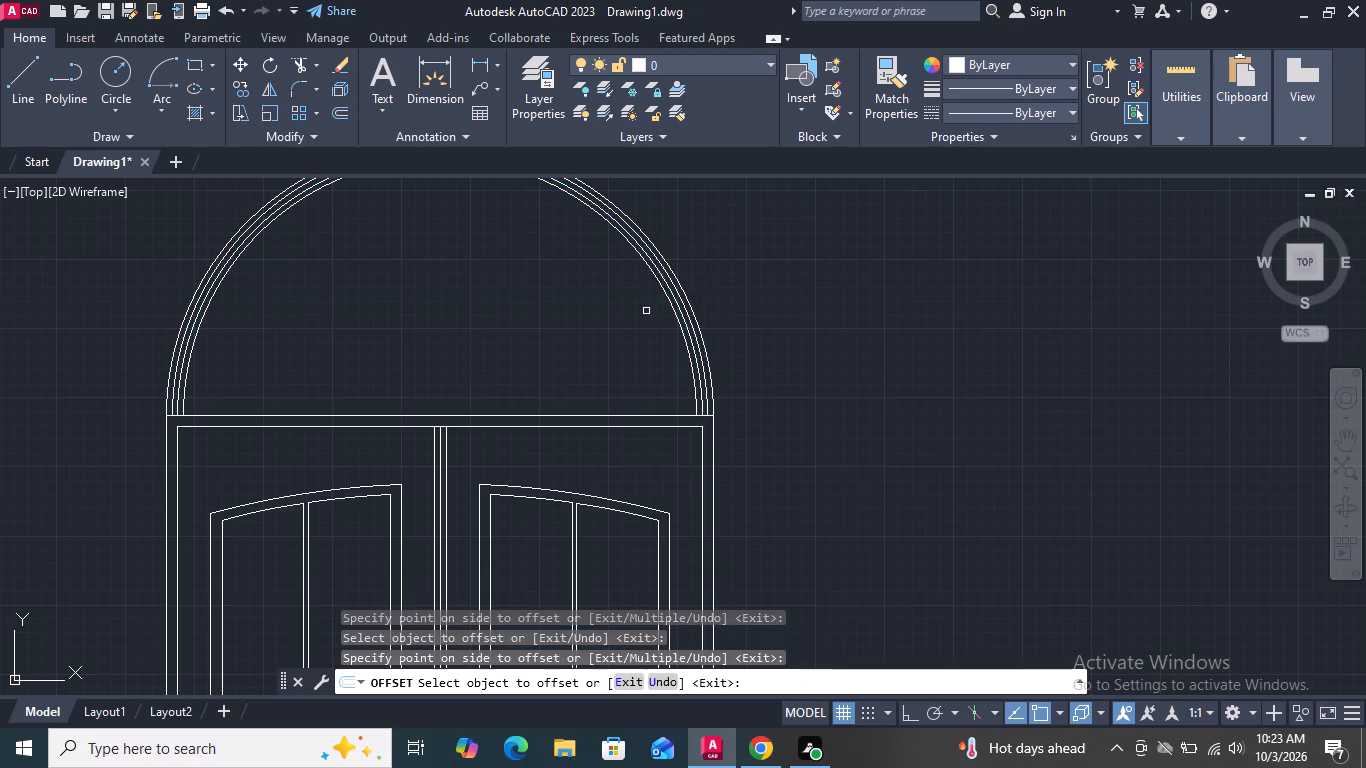
left_click(665, 293)
left_click(634, 326)
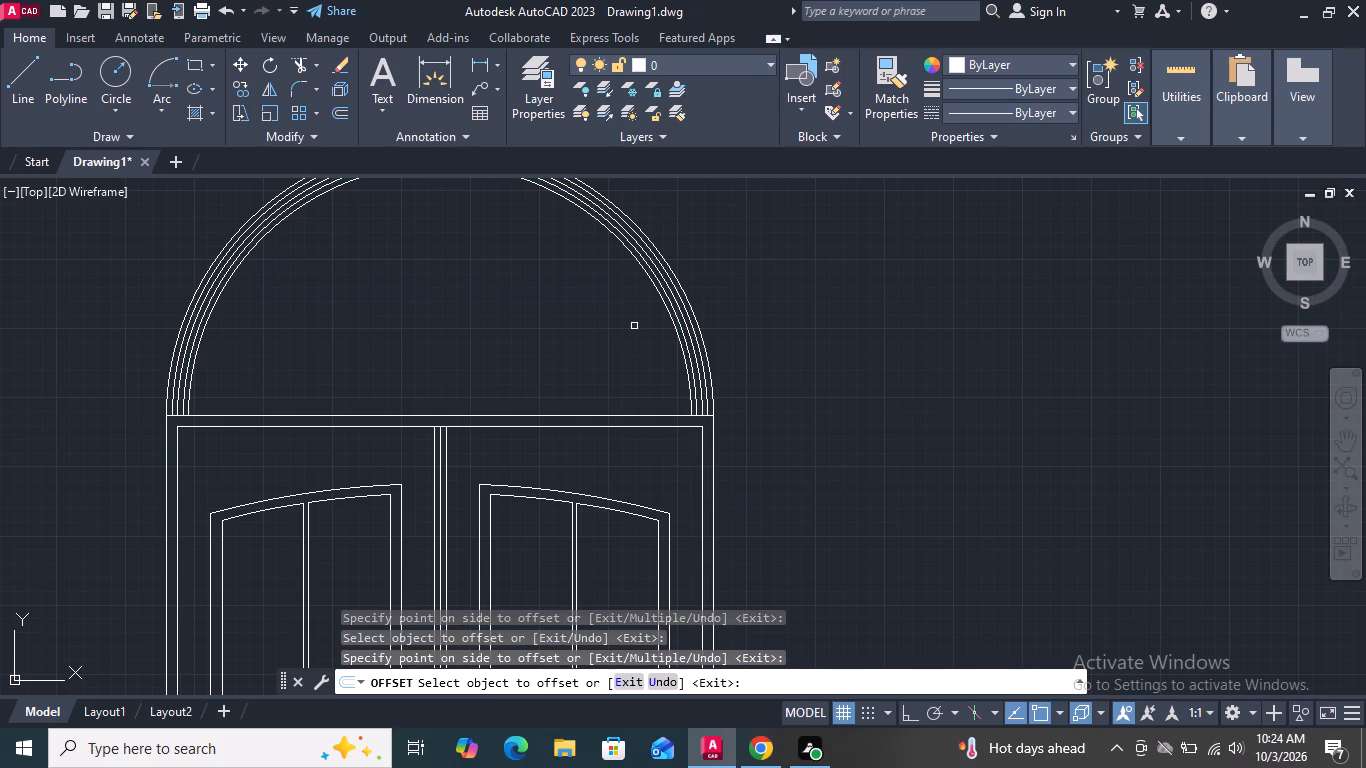
key("space")
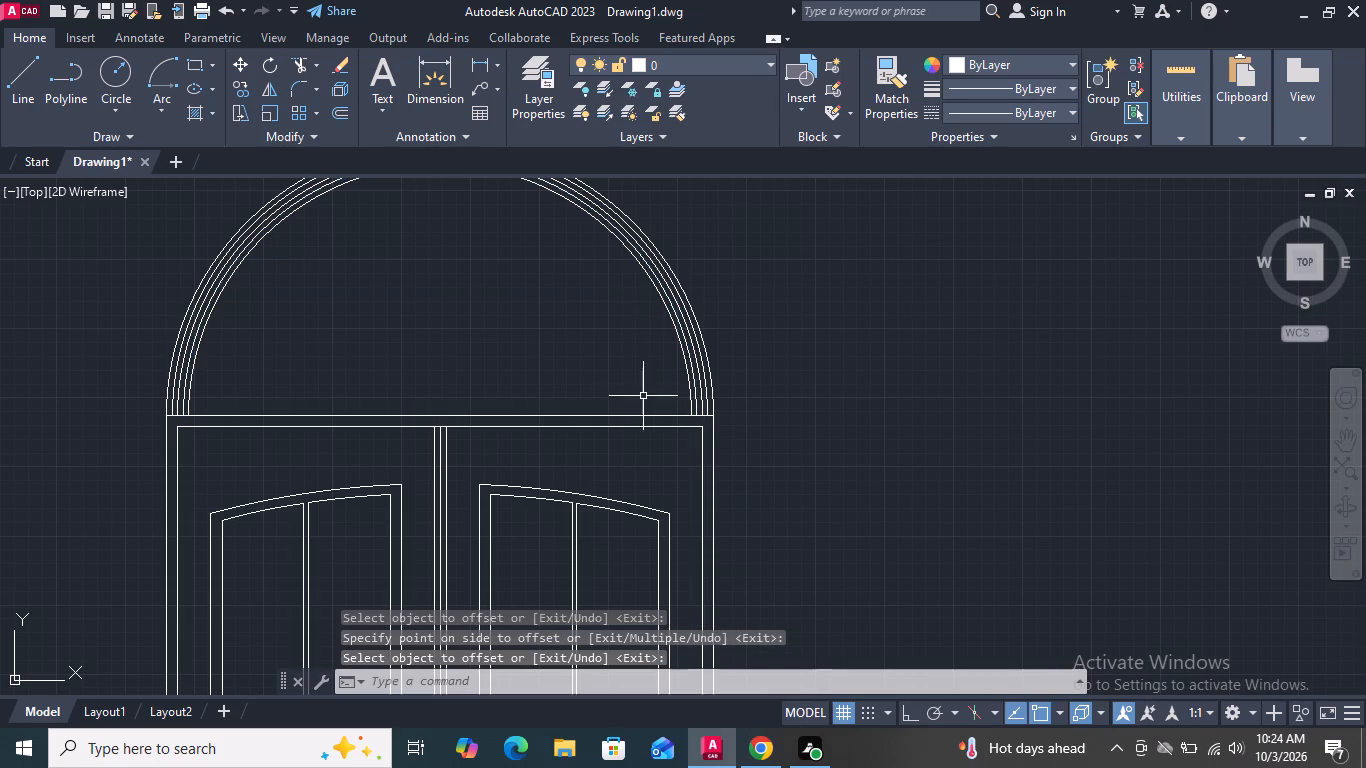
Draw a horizontal line along the arch's base between the outer door frame's two top corners.
scroll(249, 441, "up", 2)
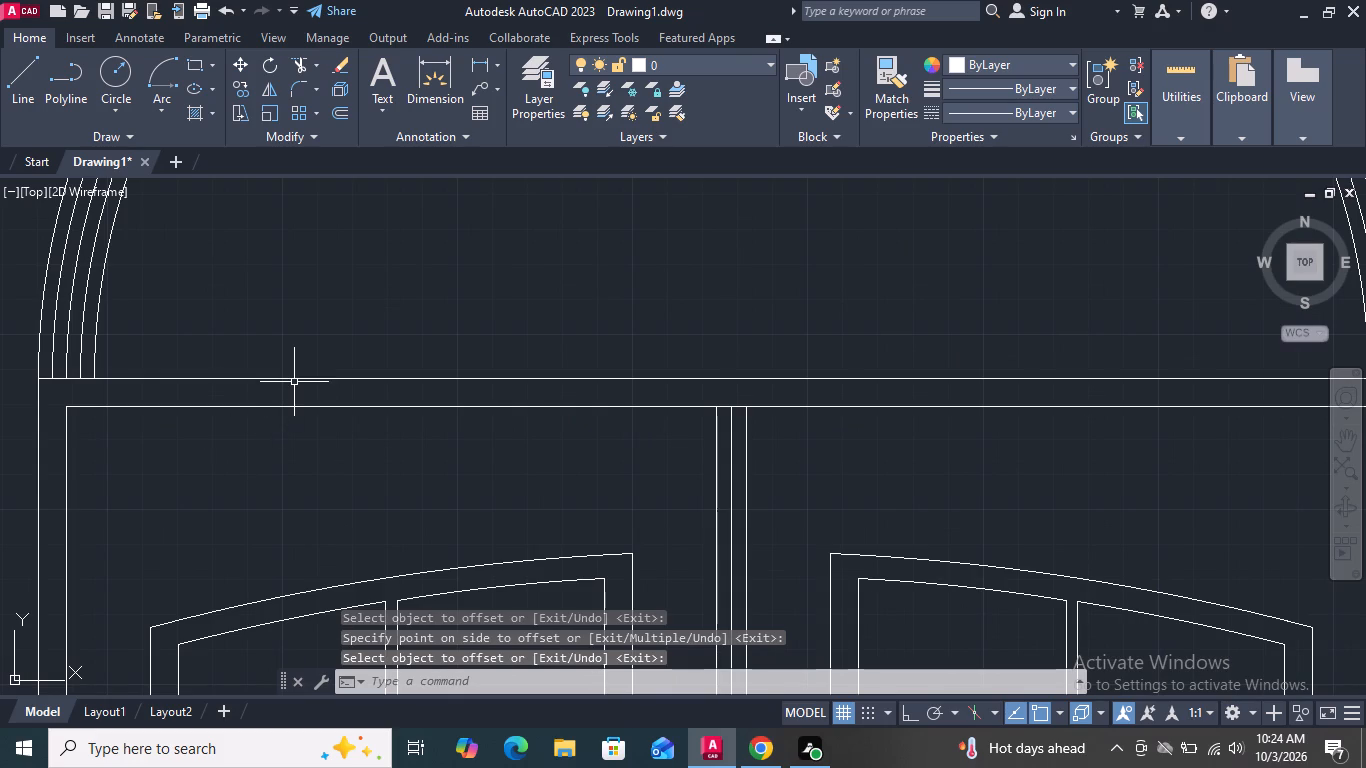
left_click(14, 78)
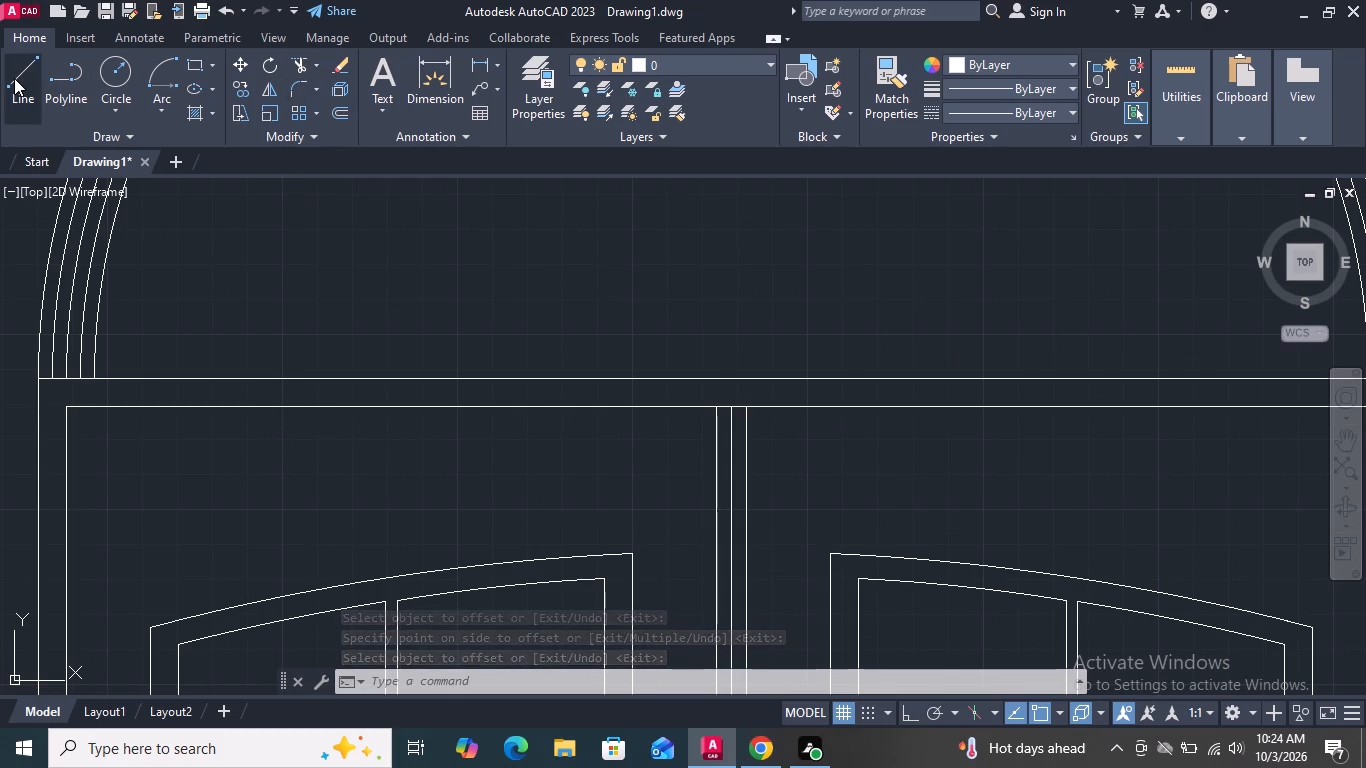
left_click(37, 378)
scroll(37, 378, "down", 2)
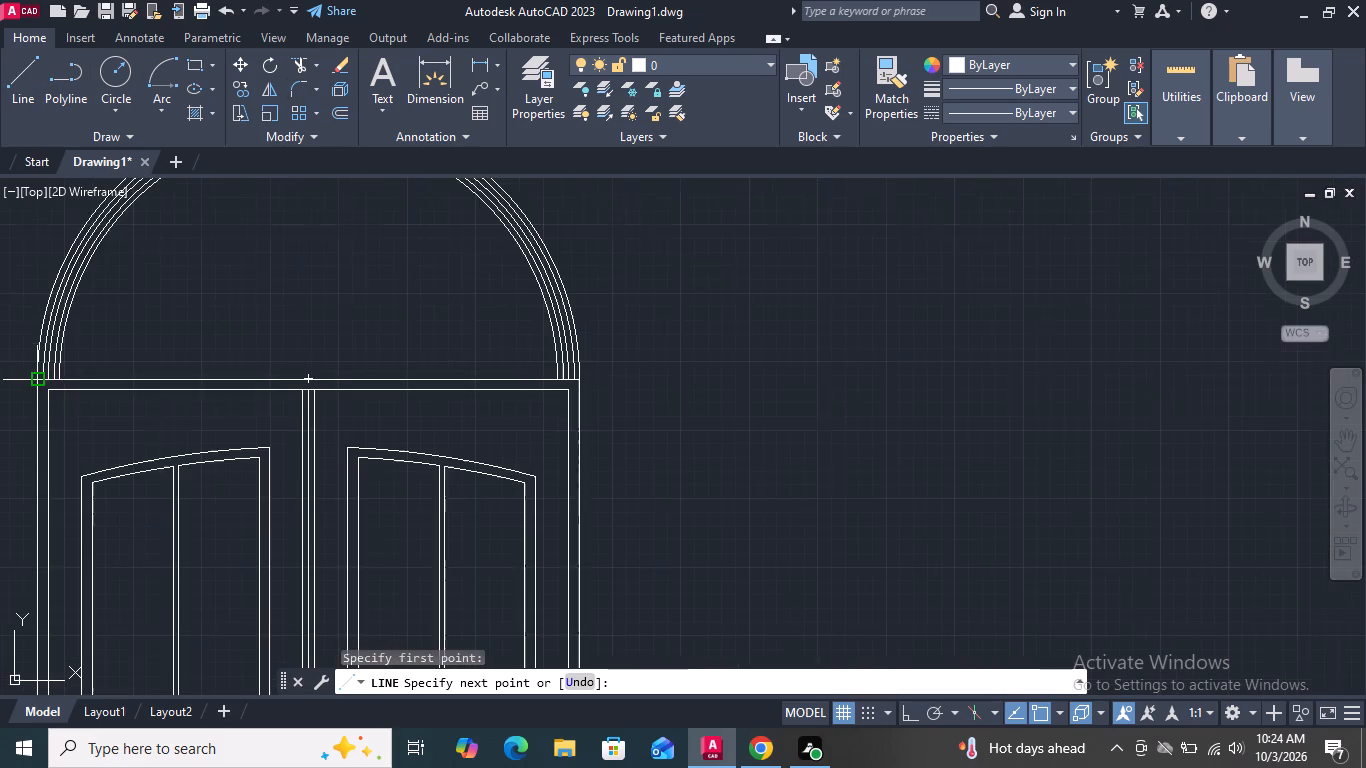
scroll(470, 364, "up", 3)
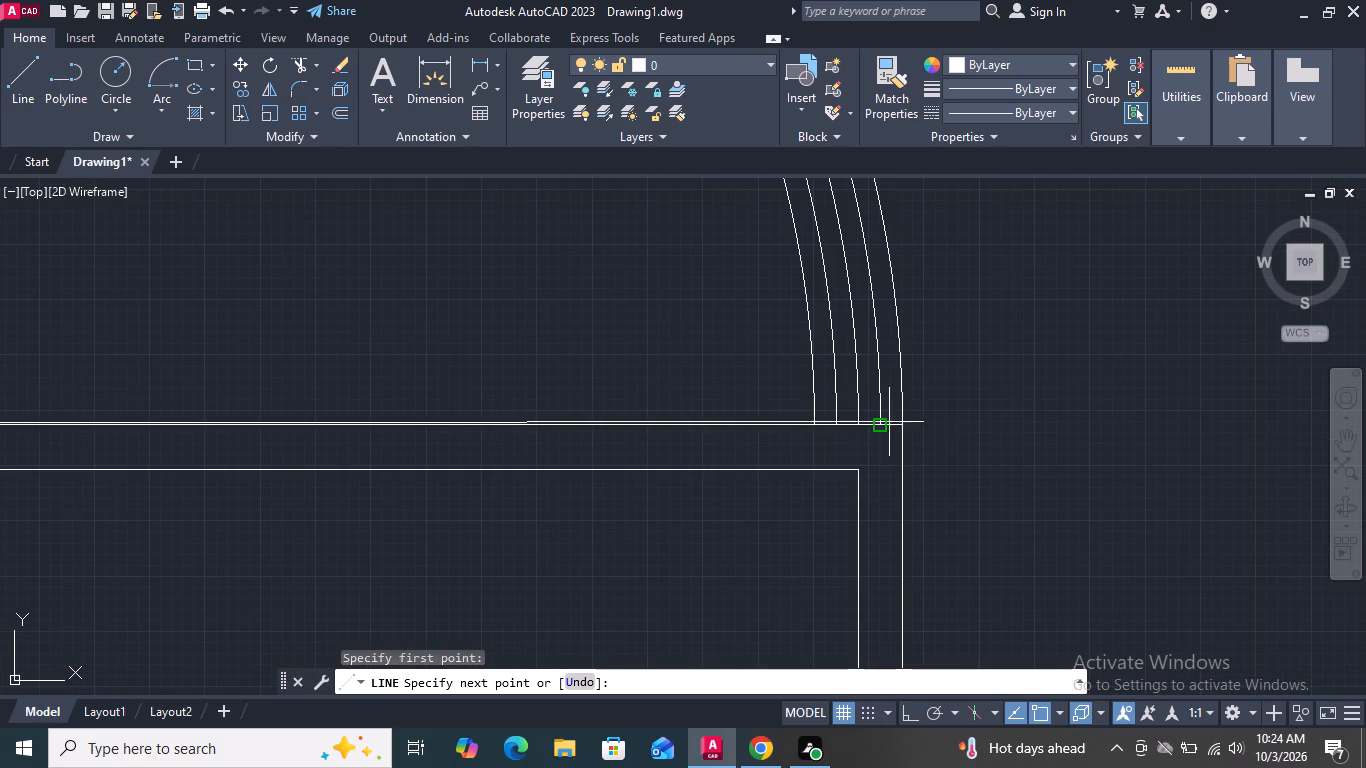
left_click(898, 422)
key("space")
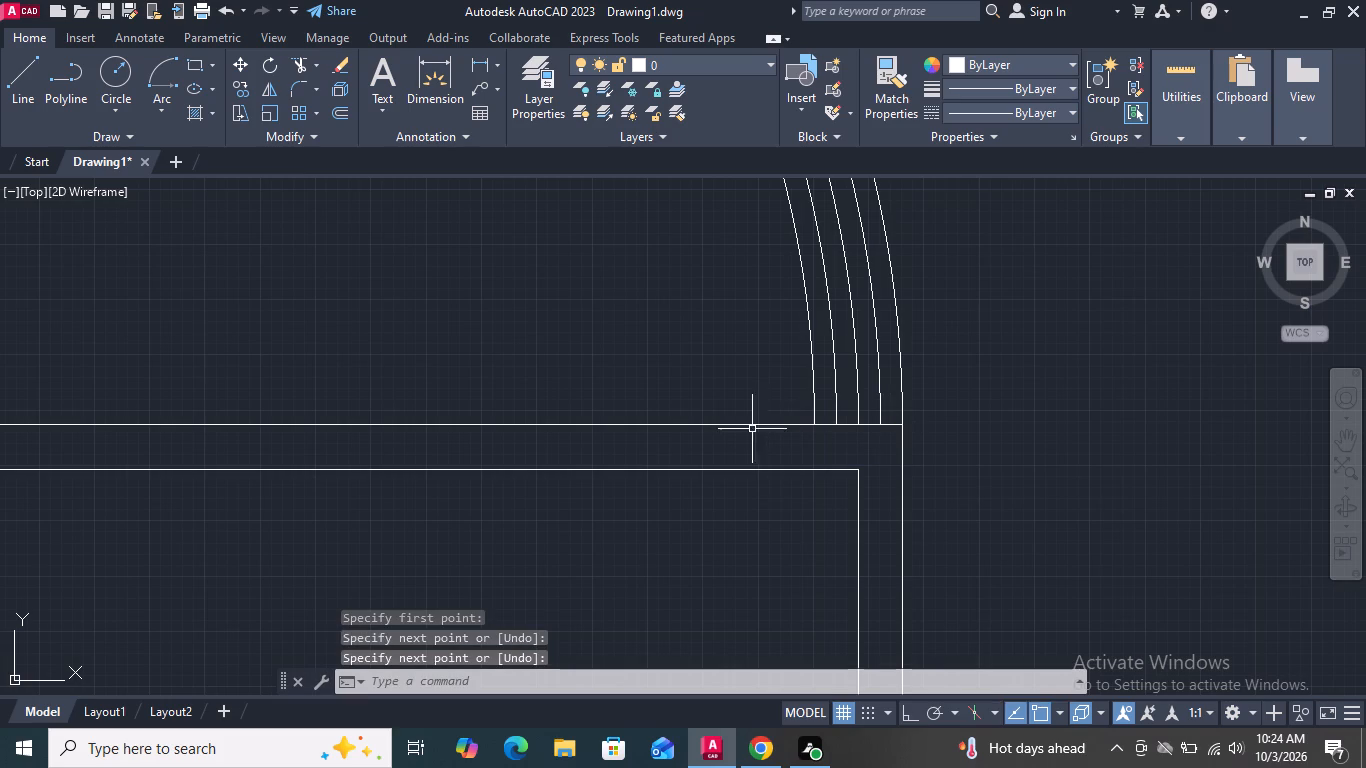
Offset the arch's horizontal base line upward four times in succession at 1" spacing.
left_click(751, 425)
scroll(758, 406, "down", 4)
scroll(666, 395, "up", 1)
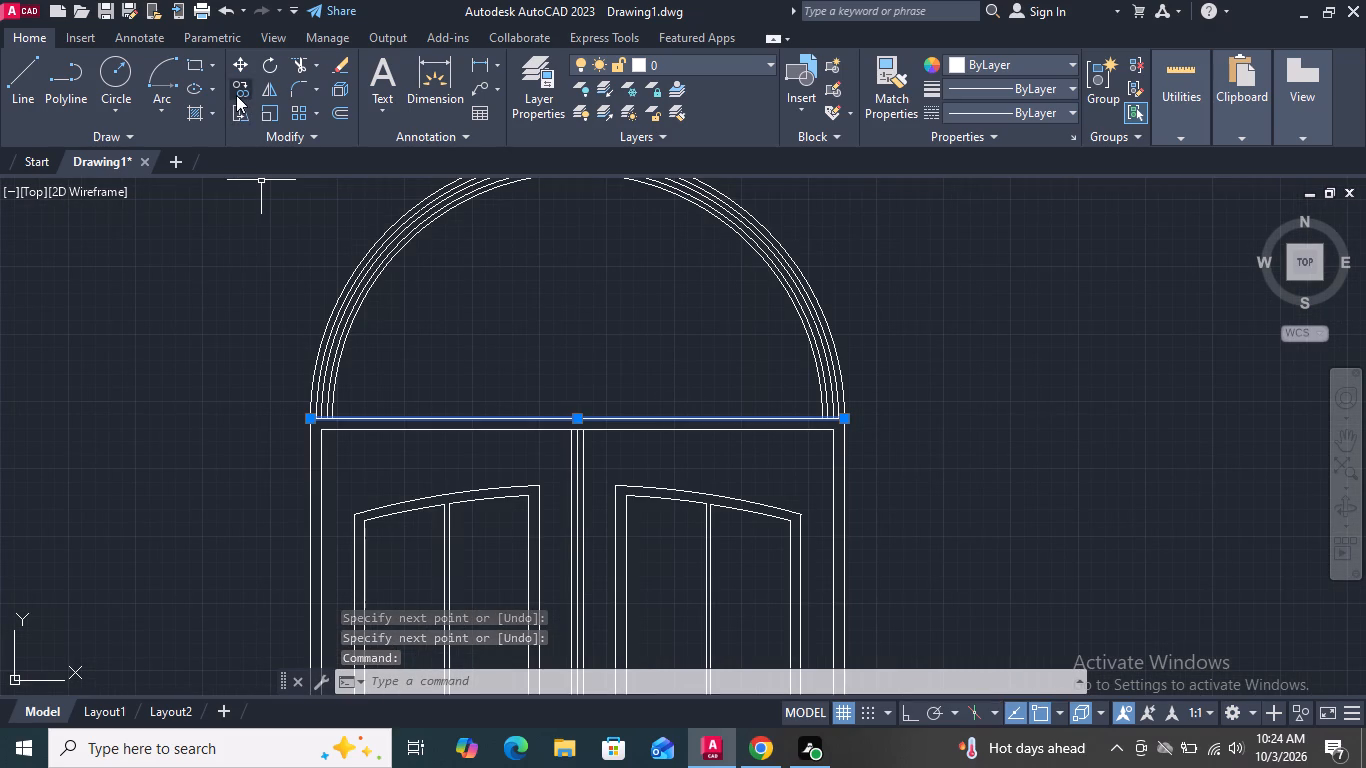
left_click(335, 111)
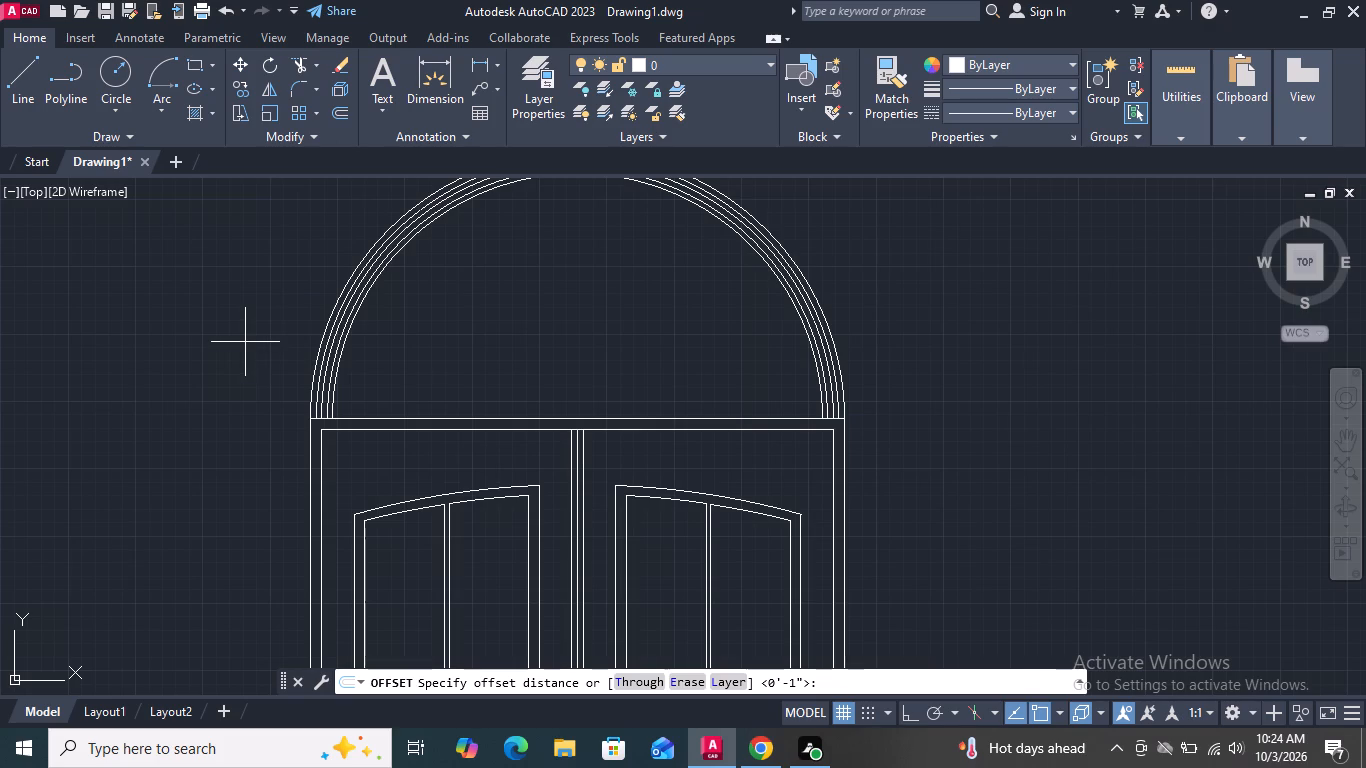
key("Return")
left_click(474, 400)
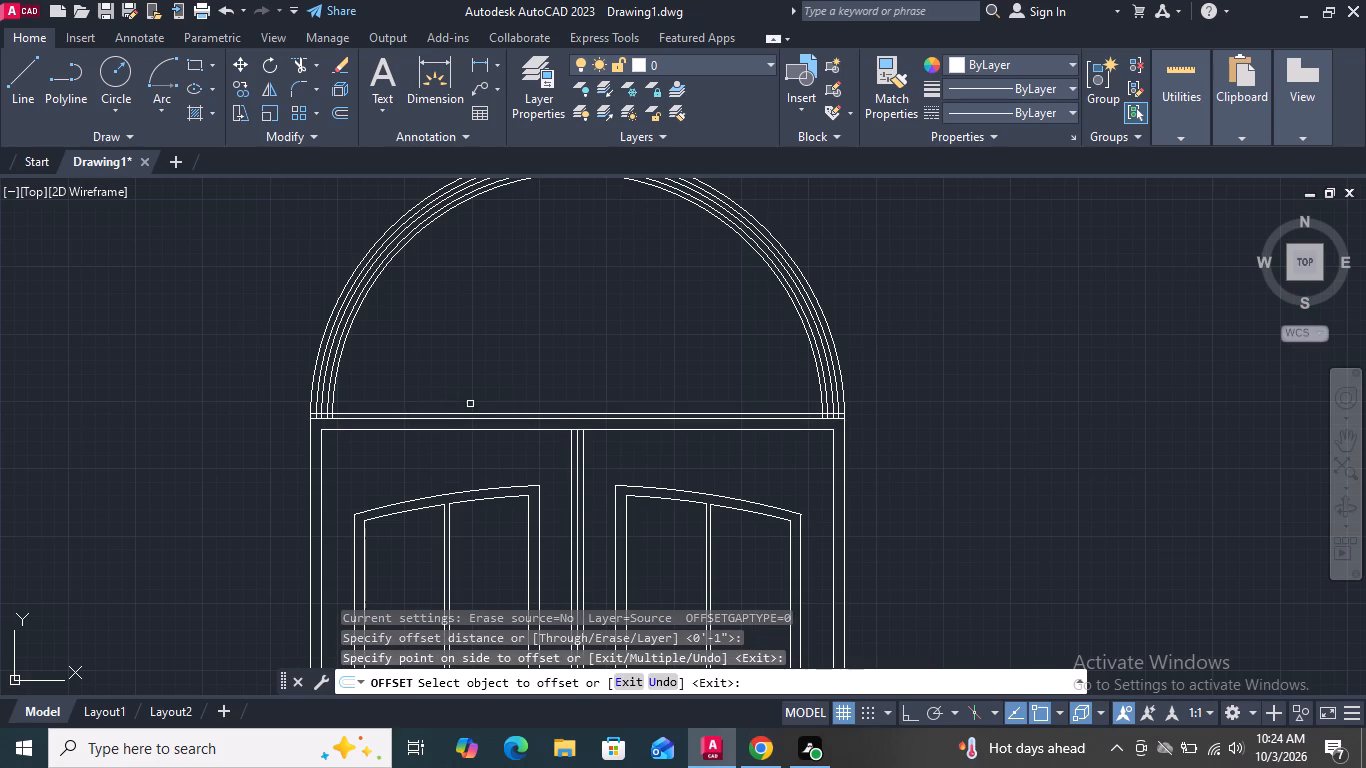
left_click(469, 412)
left_click(490, 377)
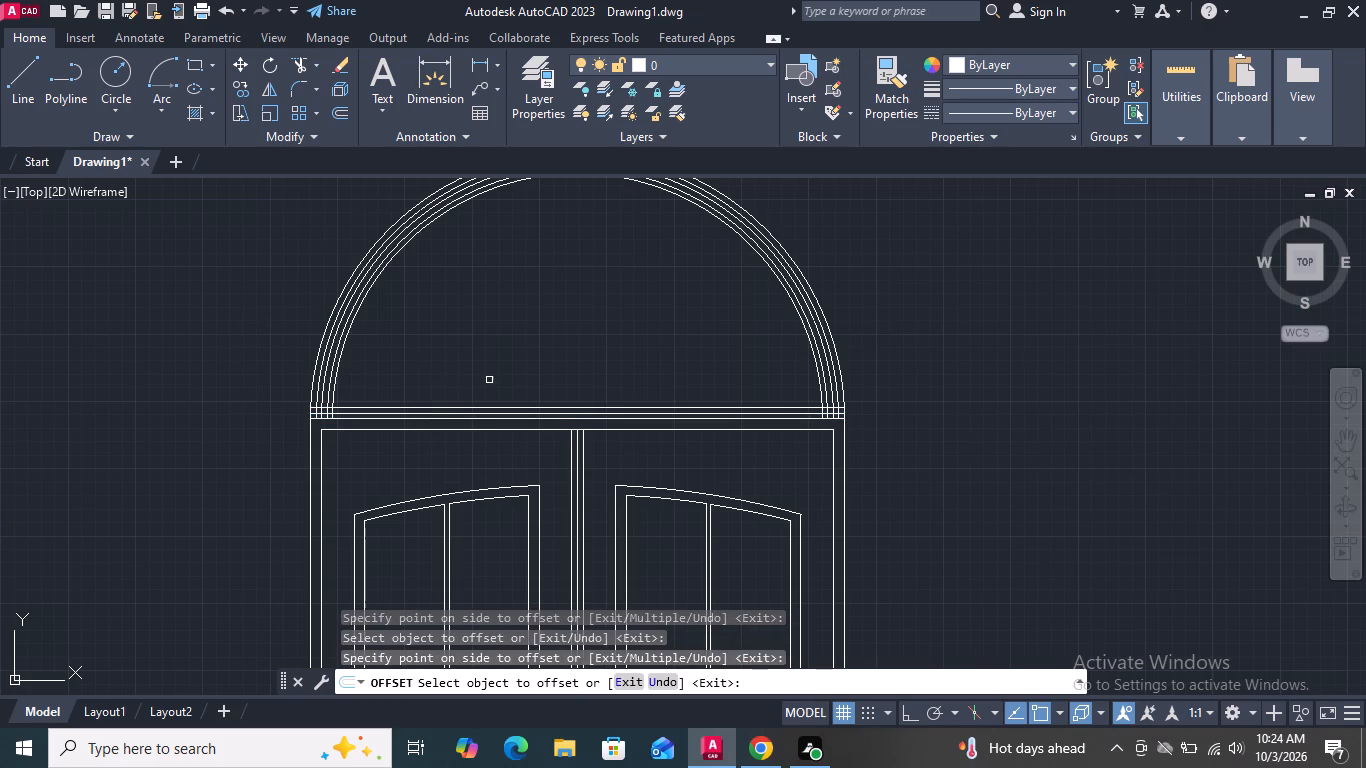
scroll(366, 386, "up", 2)
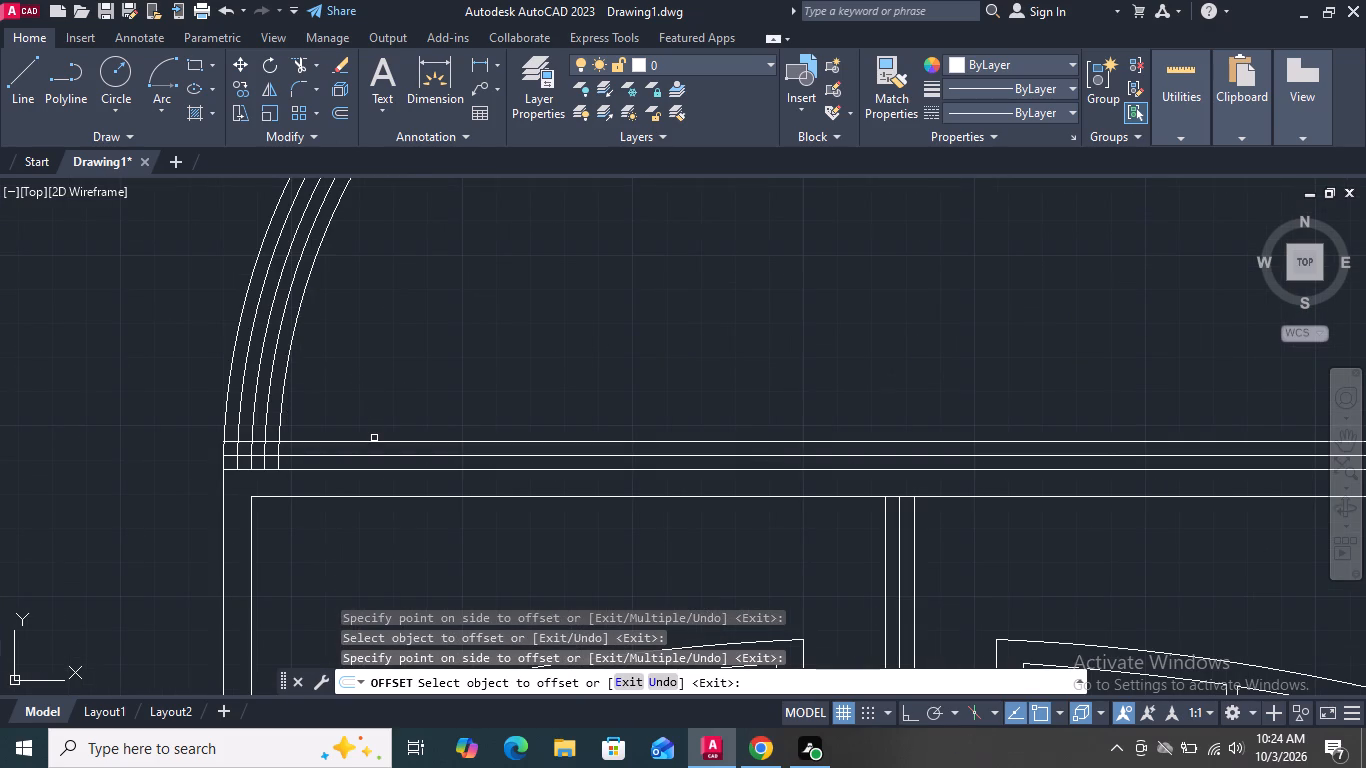
left_click(371, 444)
left_click(371, 415)
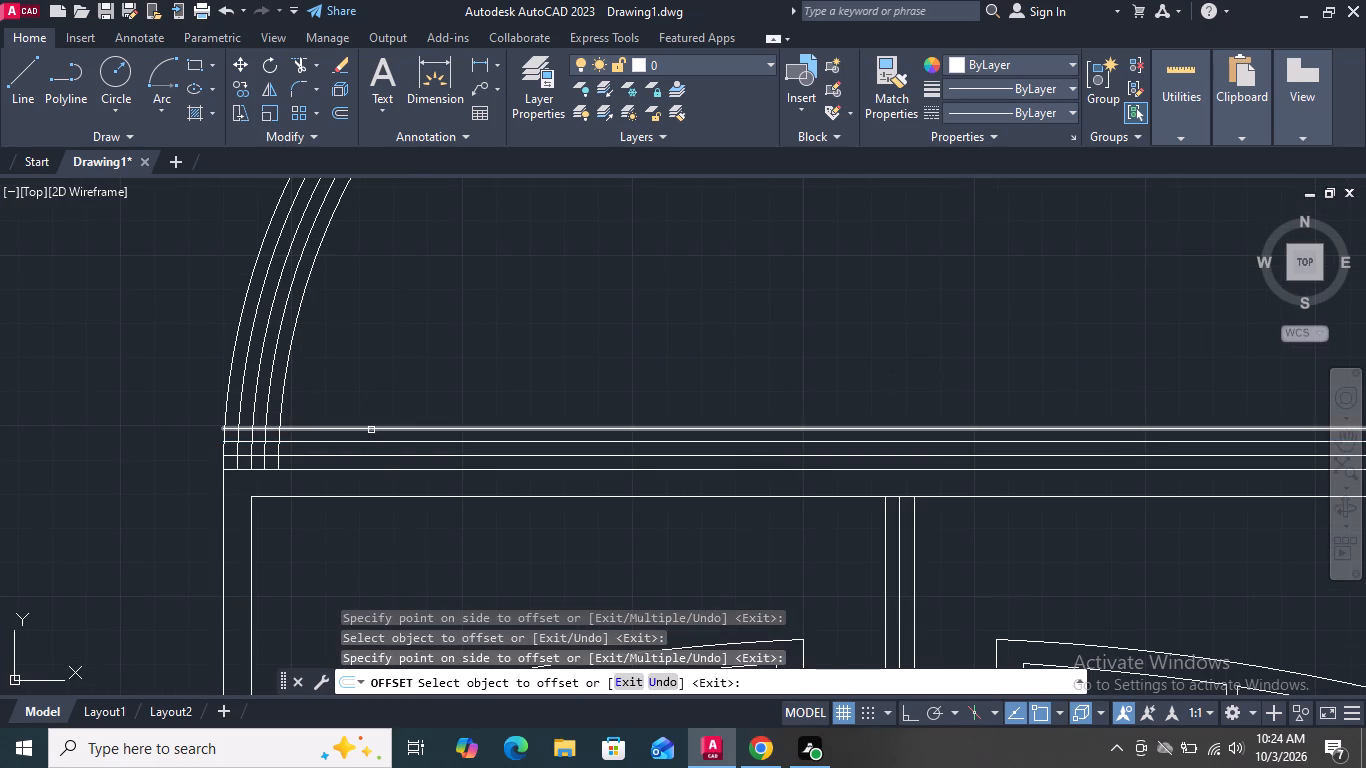
left_click(371, 430)
left_click(388, 390)
key("space")
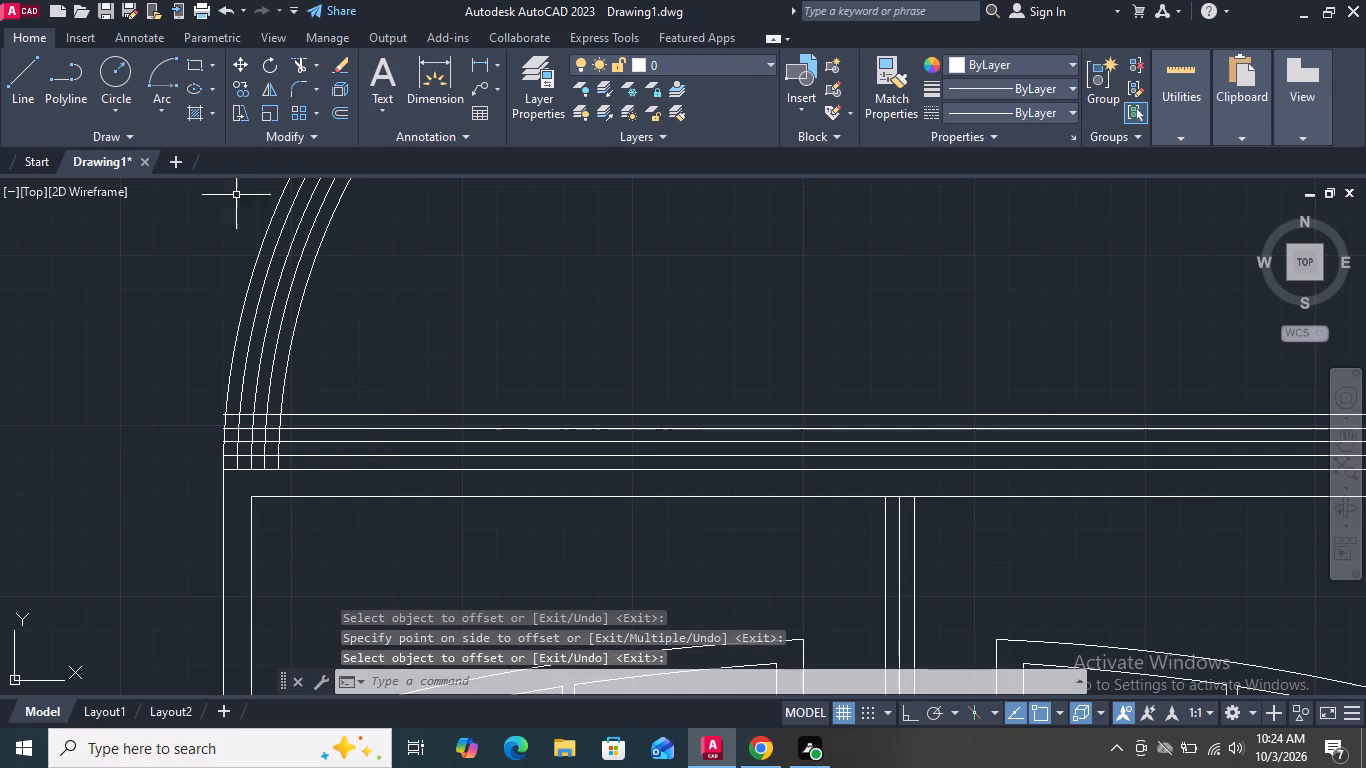
Trim the lower ends of the four inner arcs at the transom's left corner back to their matching horizontal base lines.
left_click(298, 64)
scroll(198, 464, "up", 2)
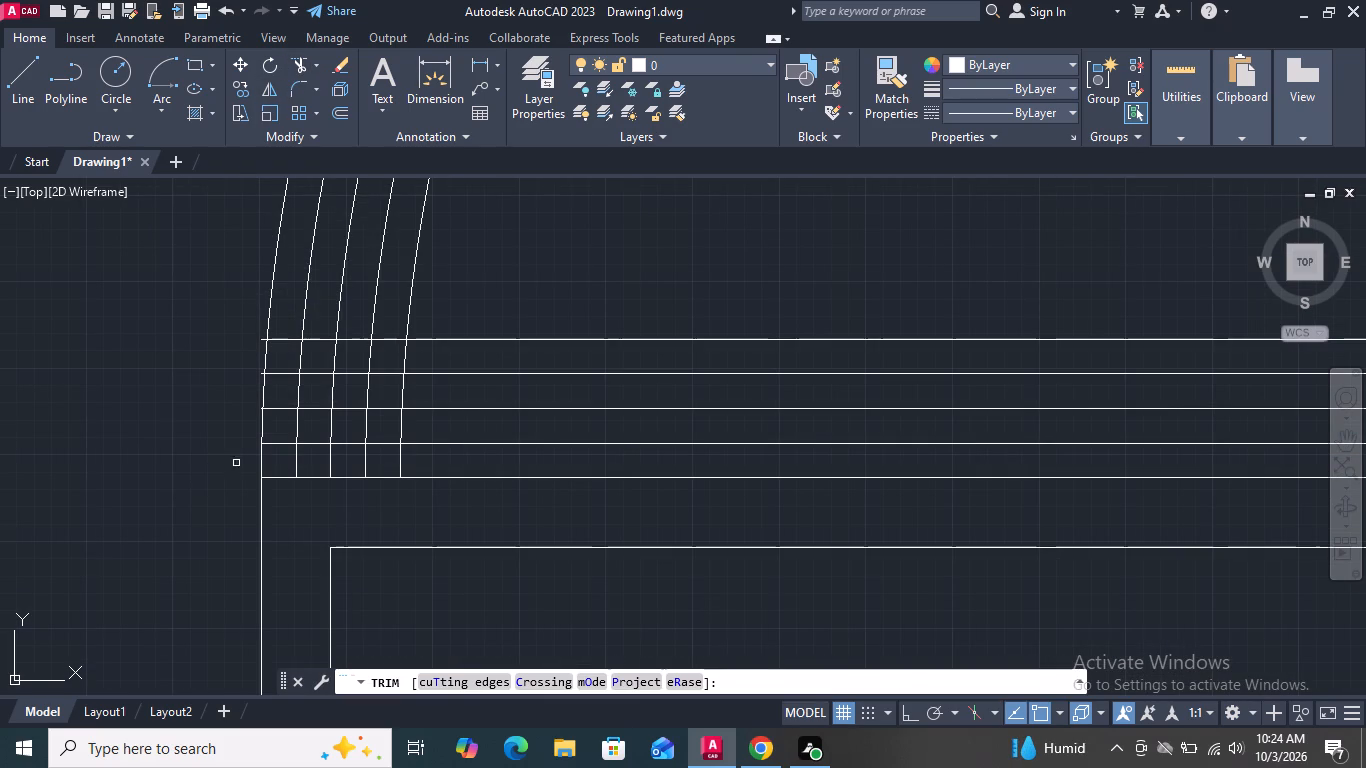
left_click(287, 442)
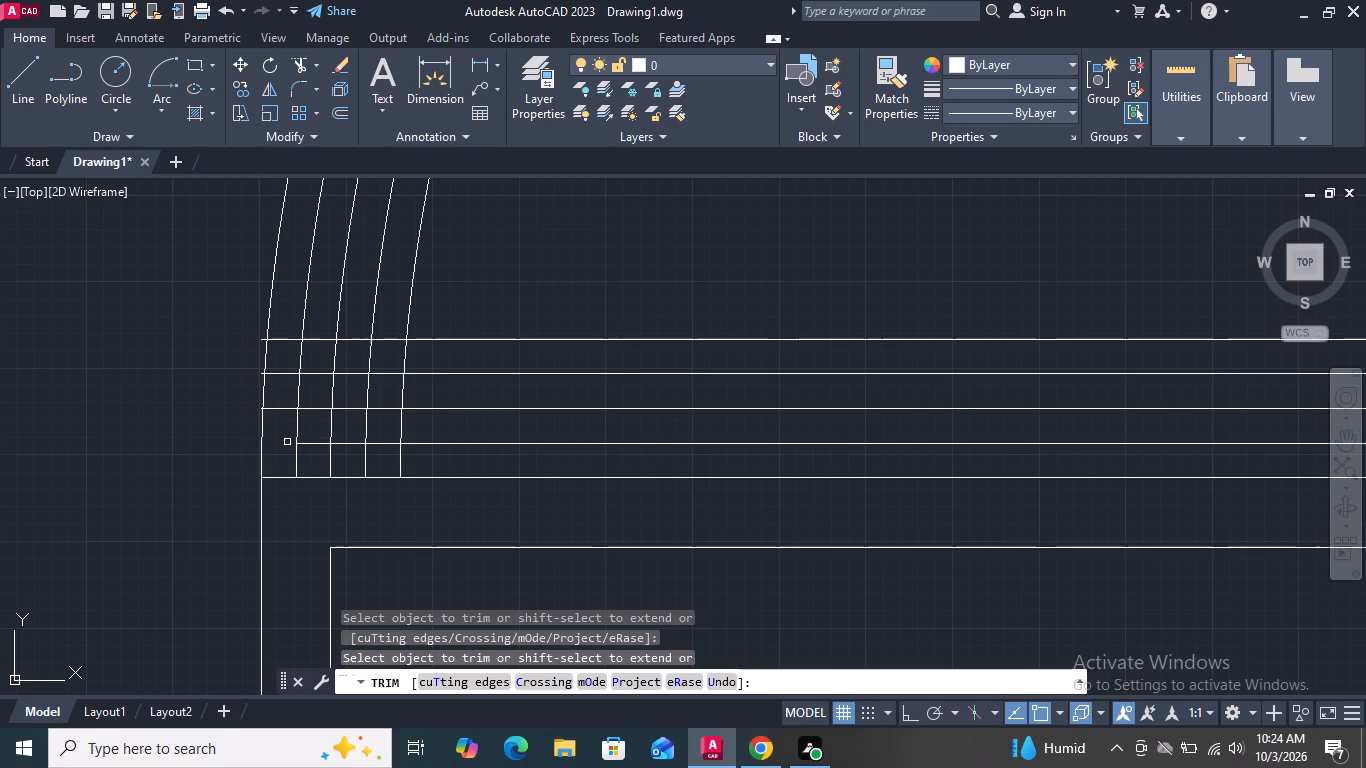
left_click(294, 461)
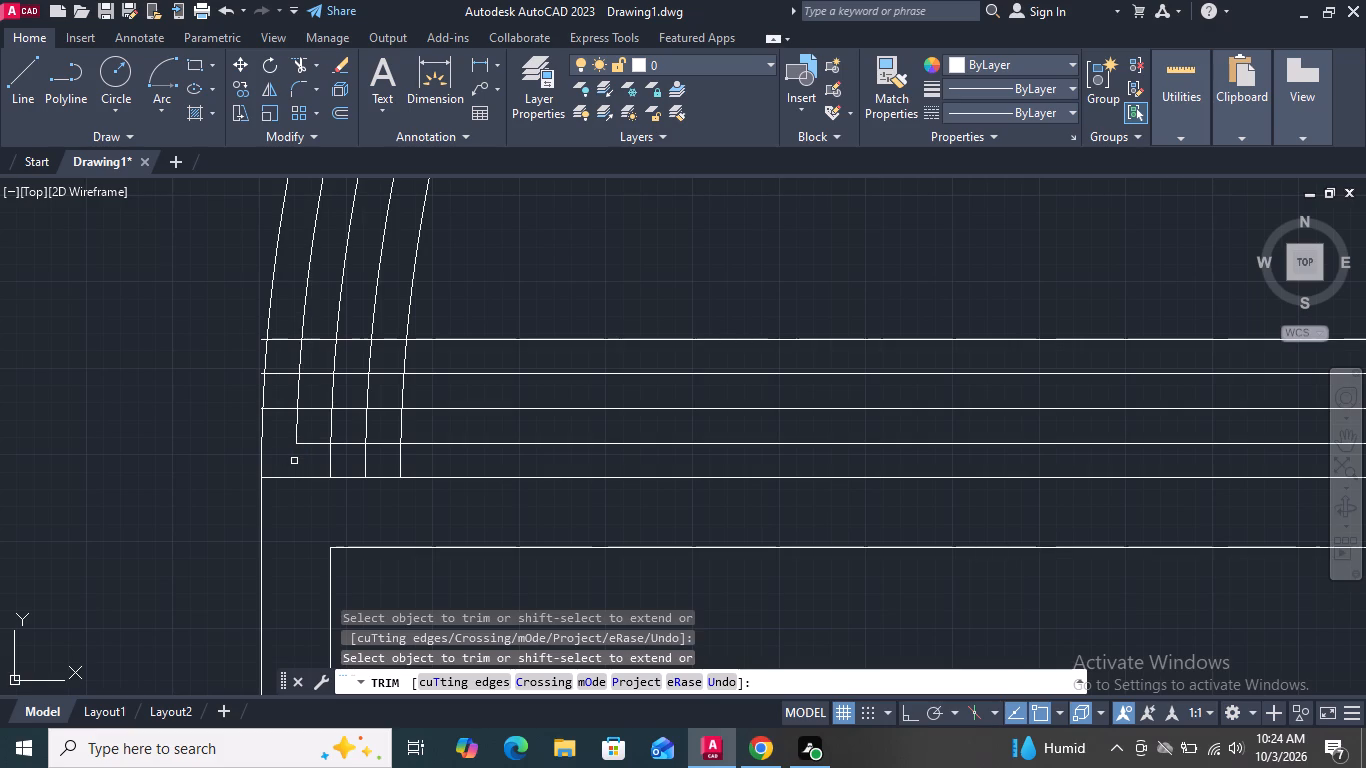
left_click_drag(332, 458, 407, 458)
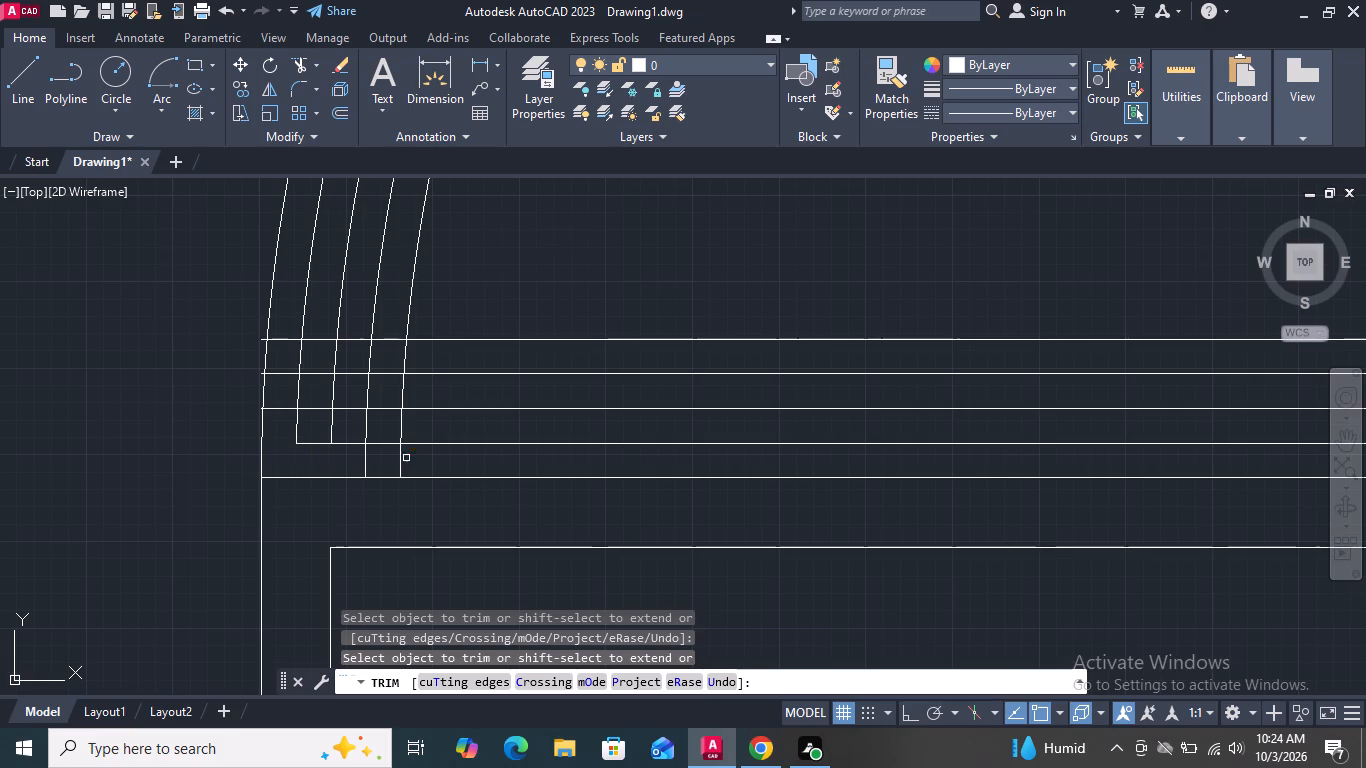
left_click_drag(407, 458, 408, 459)
left_click(363, 465)
left_click(402, 458)
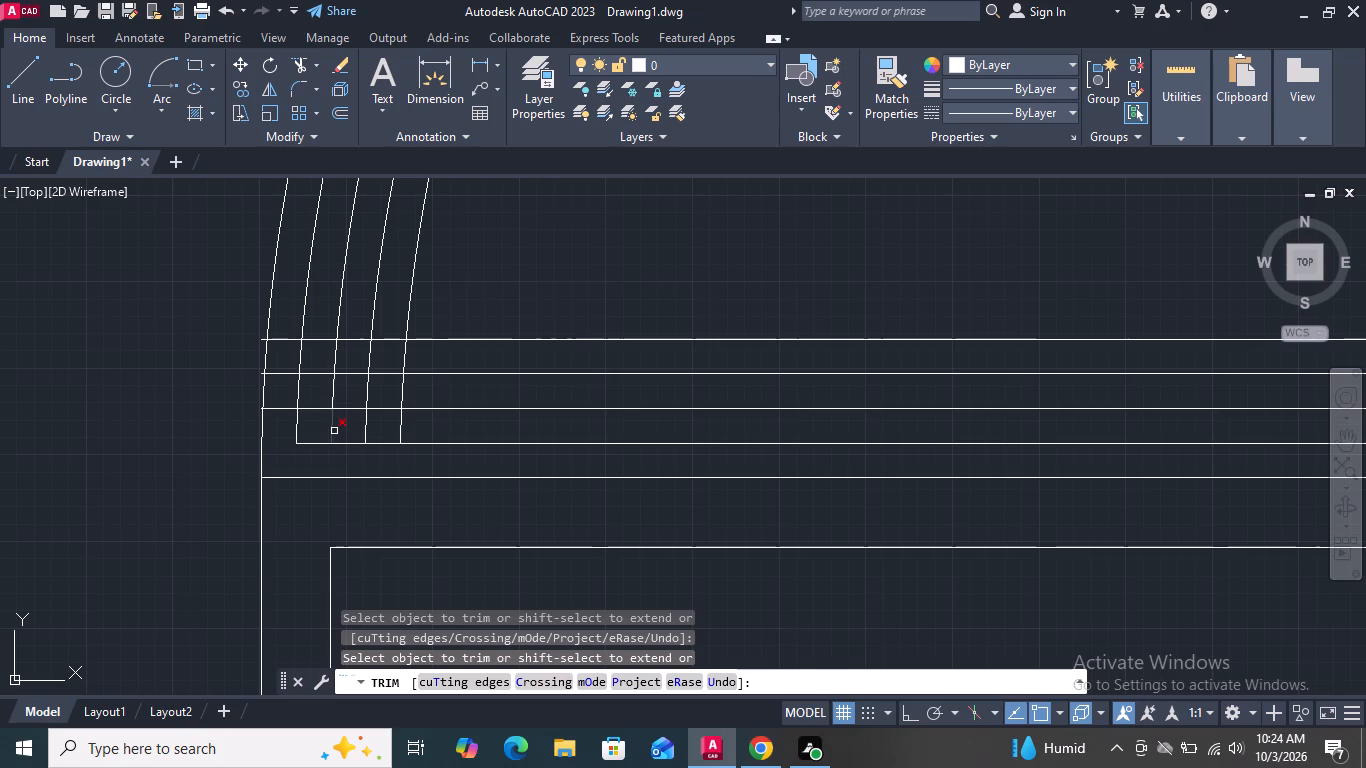
left_click(334, 431)
left_click(365, 438)
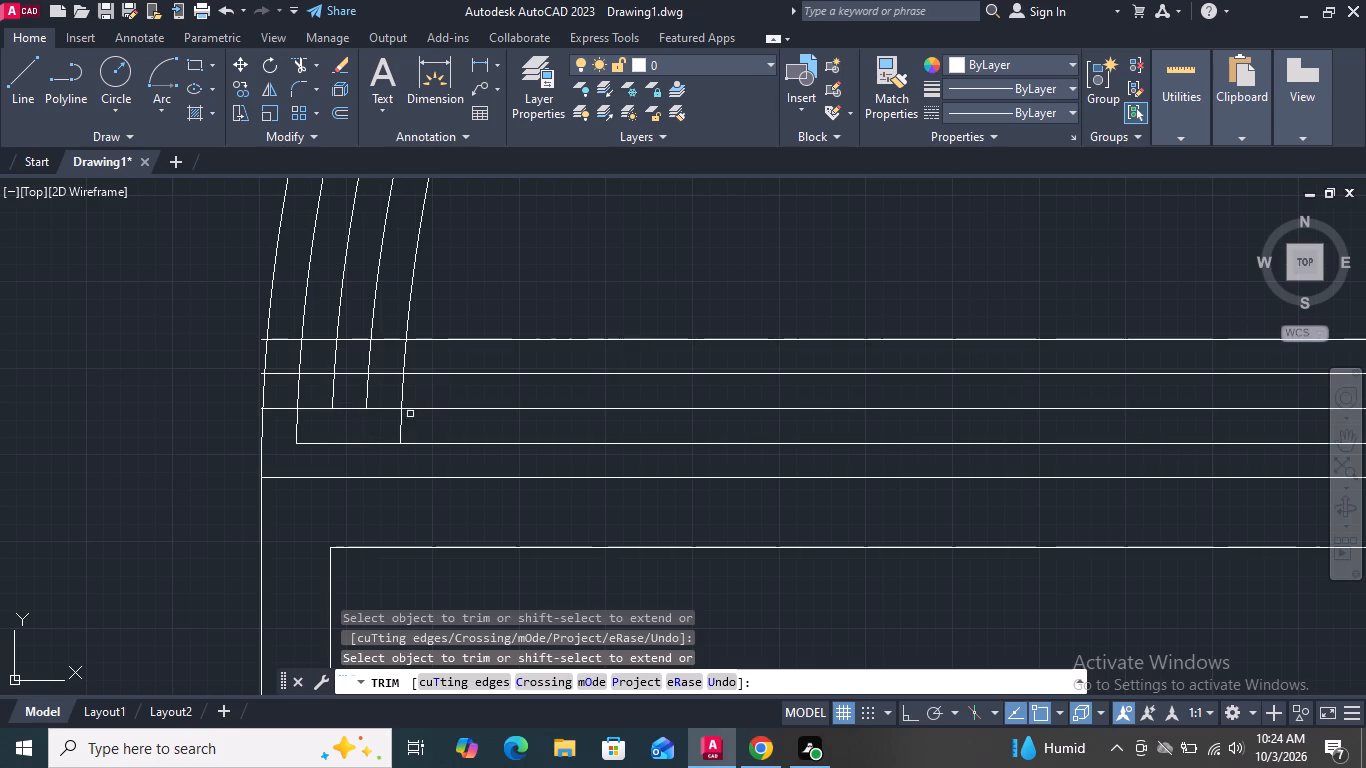
left_click(400, 430)
left_click(364, 400)
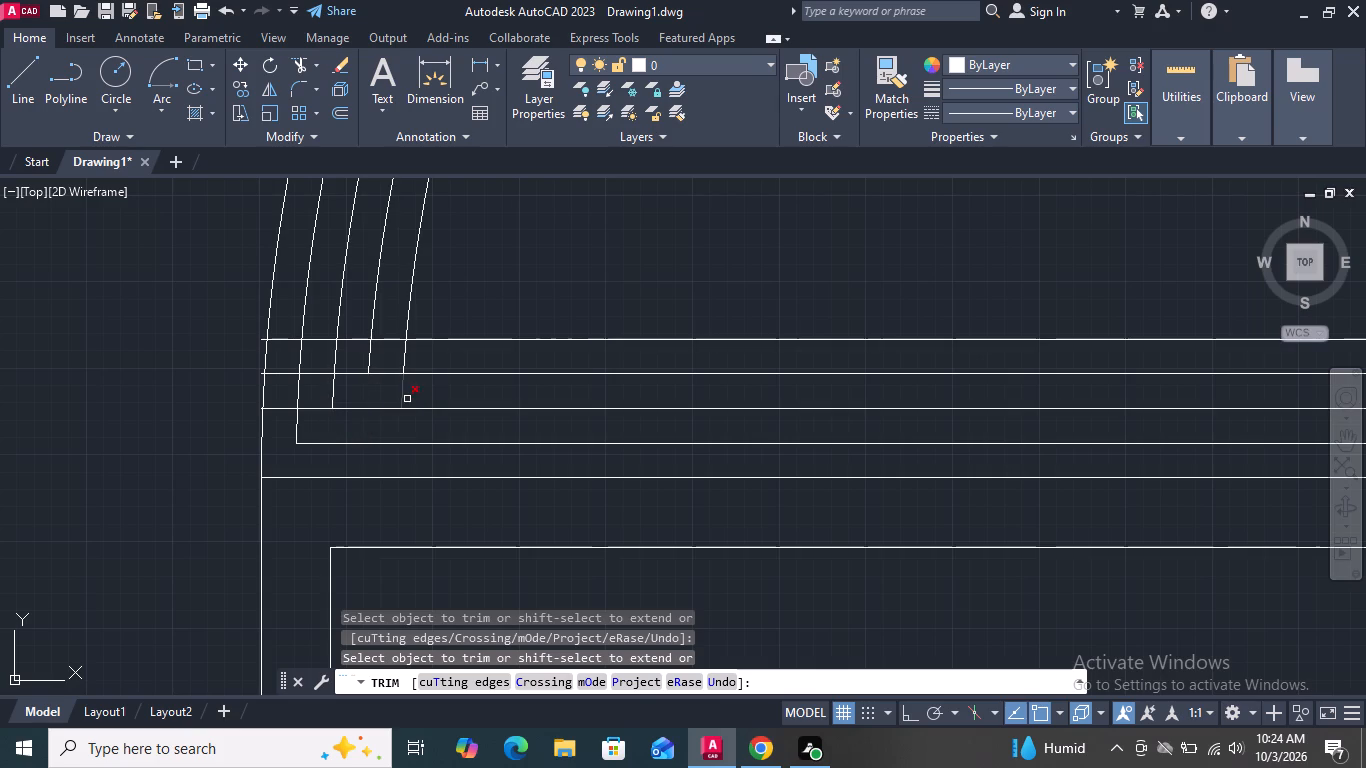
left_click(407, 399)
left_click_drag(405, 397, 396, 396)
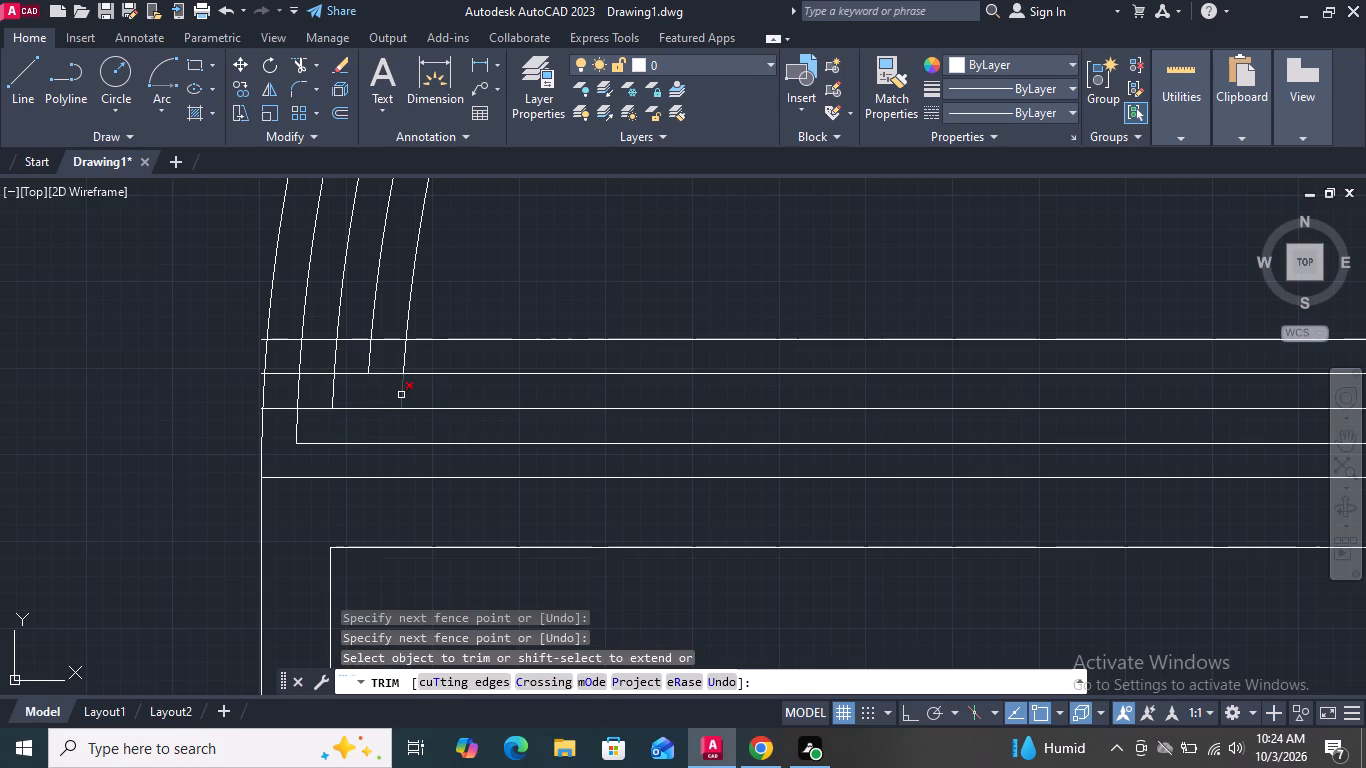
left_click(401, 395)
left_click(405, 355)
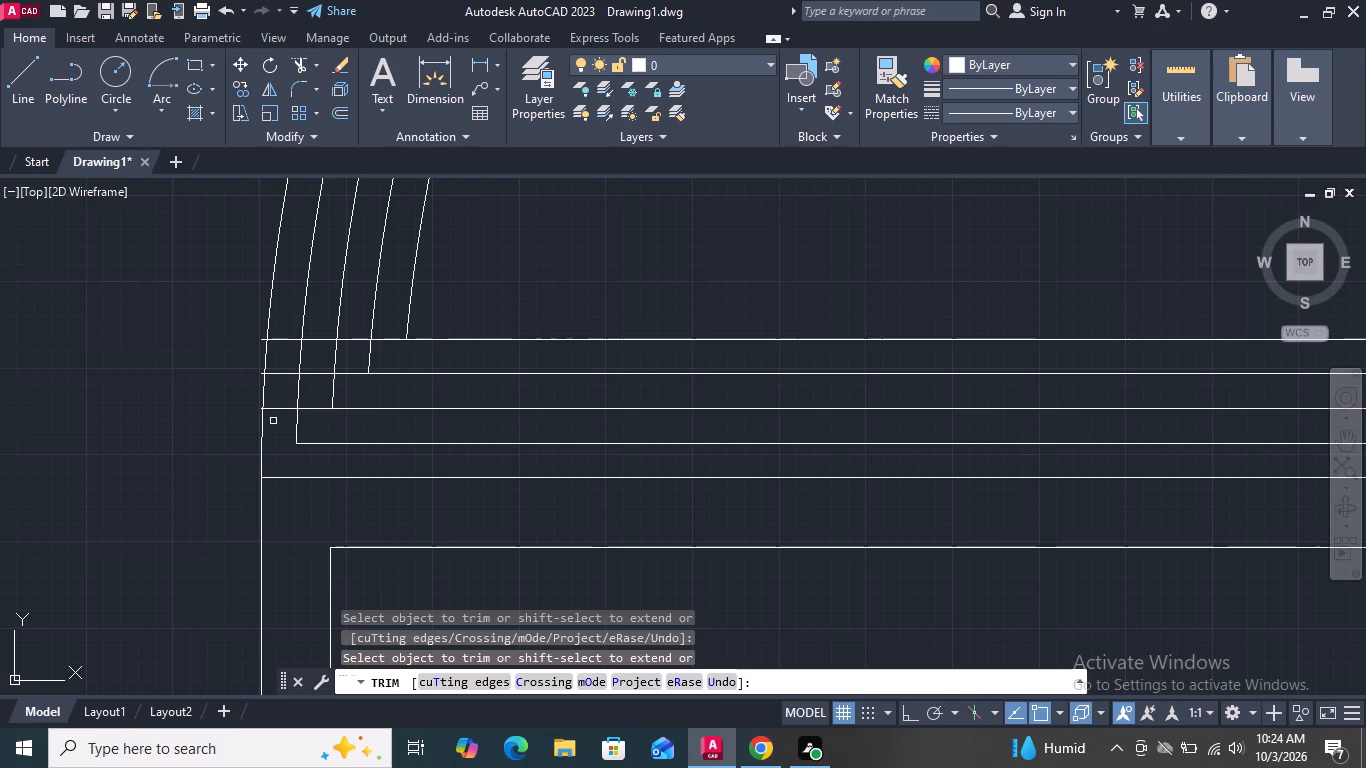
Trim the left ends of the four offset base lines back to their matching inner arcs, including the stubs outside the outer arch.
left_click(277, 409)
left_click(285, 375)
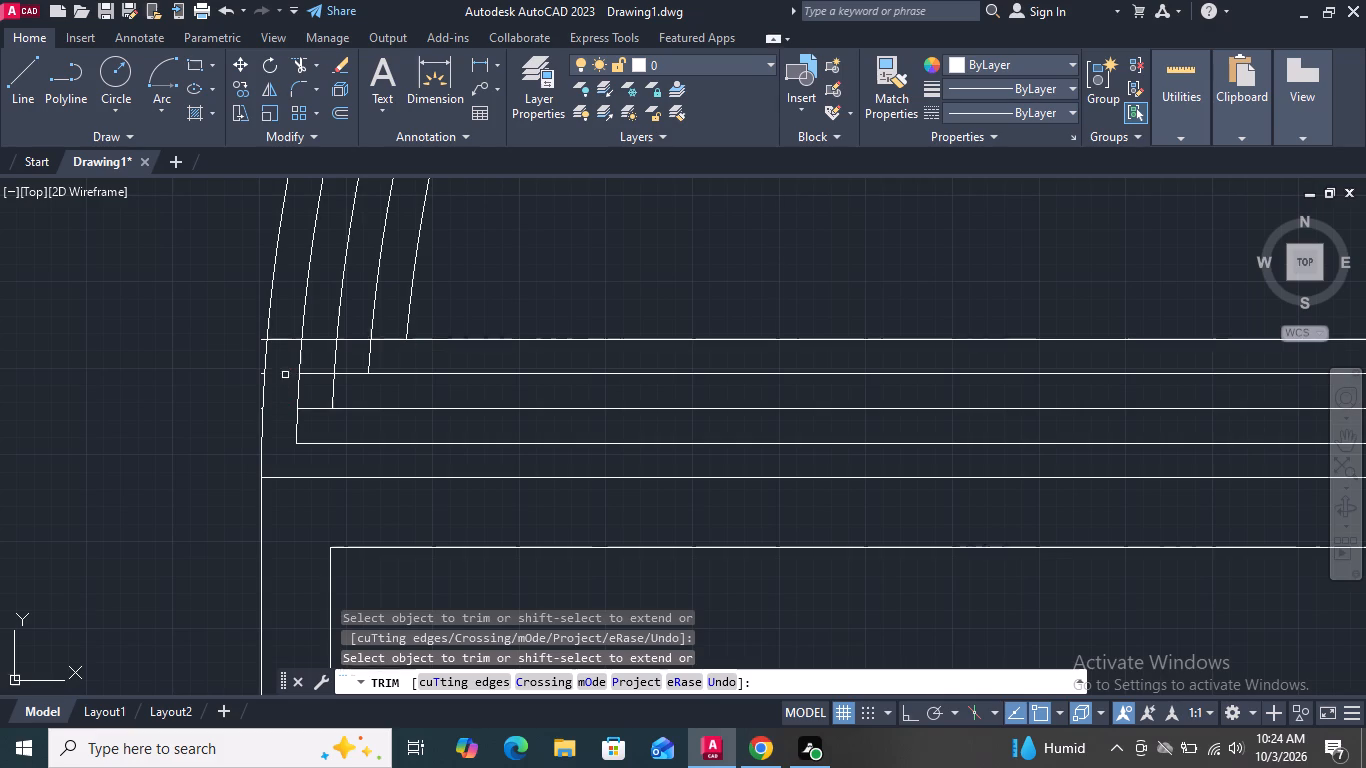
left_click(287, 339)
scroll(260, 362, "up", 5)
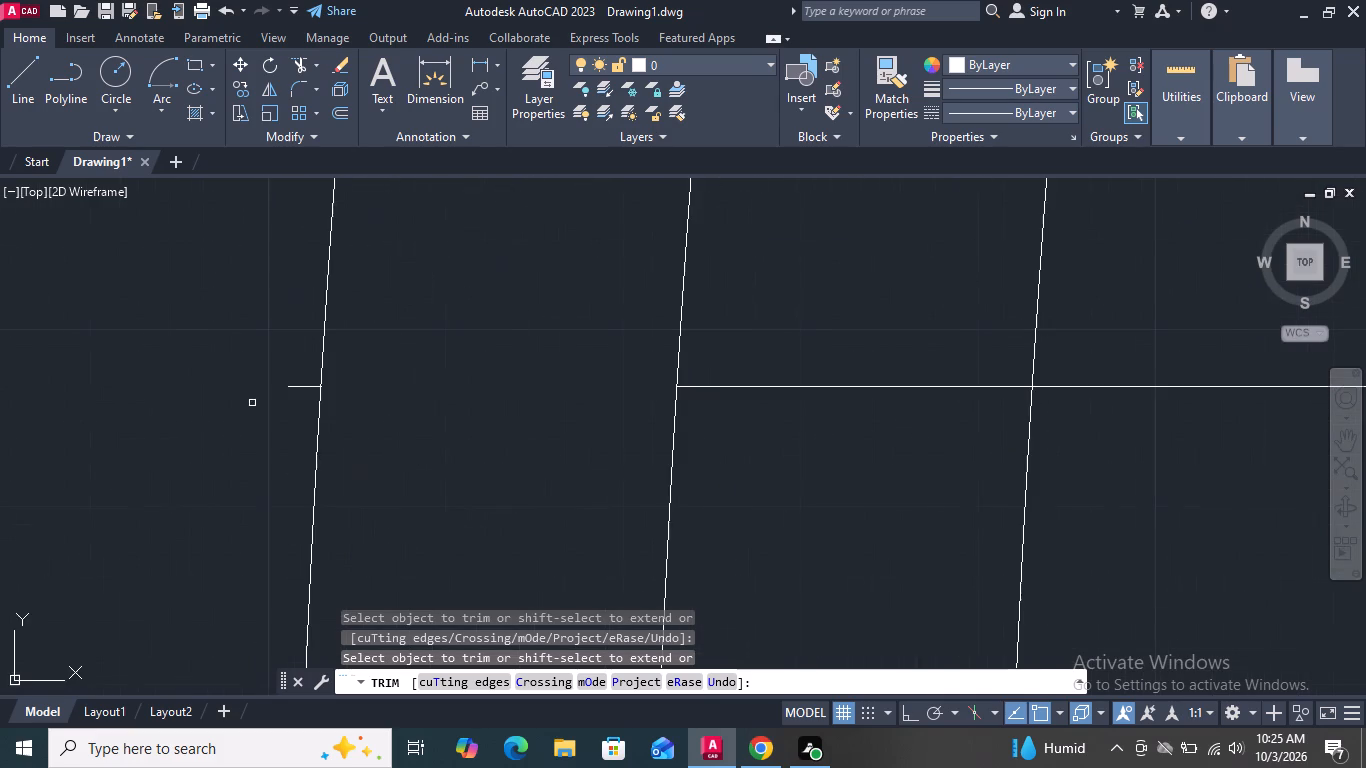
scroll(254, 524, "down", 2)
scroll(244, 626, "up", 3)
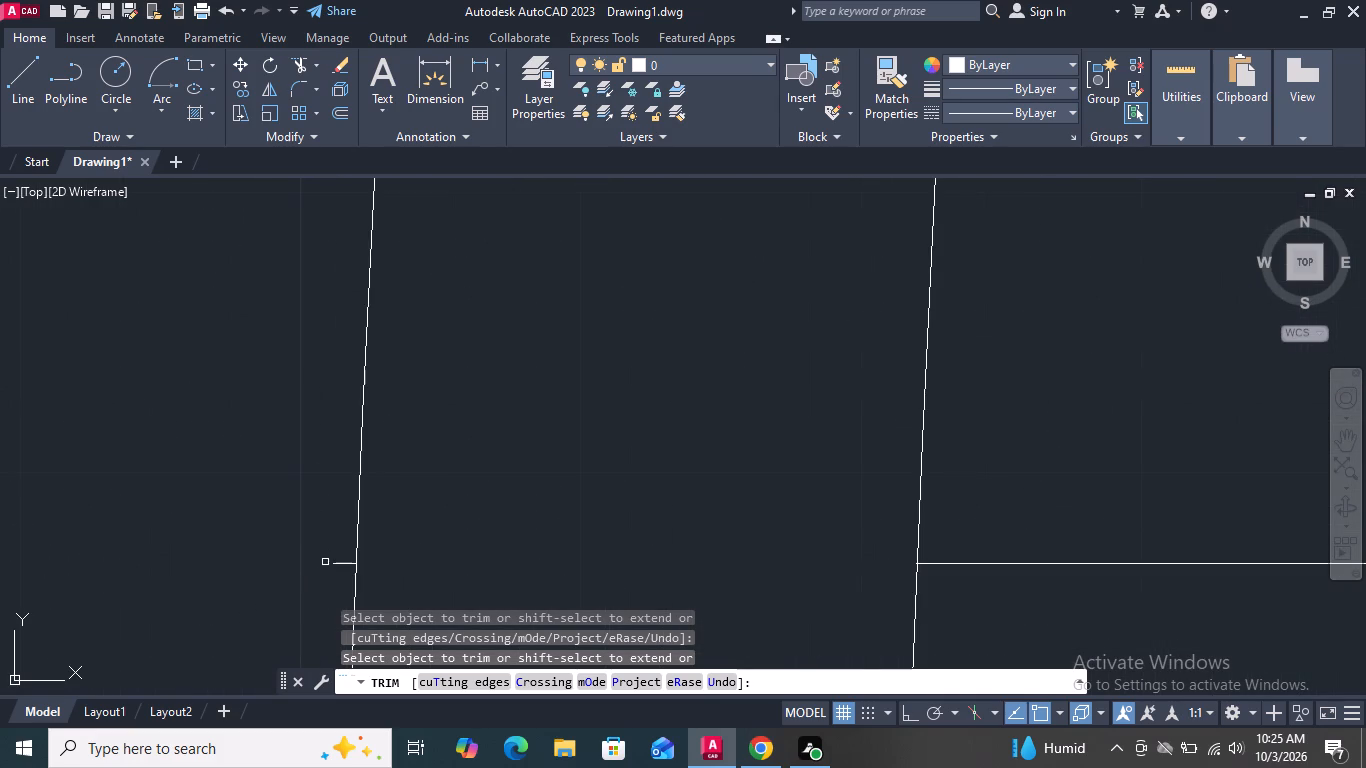
left_click(333, 564)
scroll(325, 577, "down", 2)
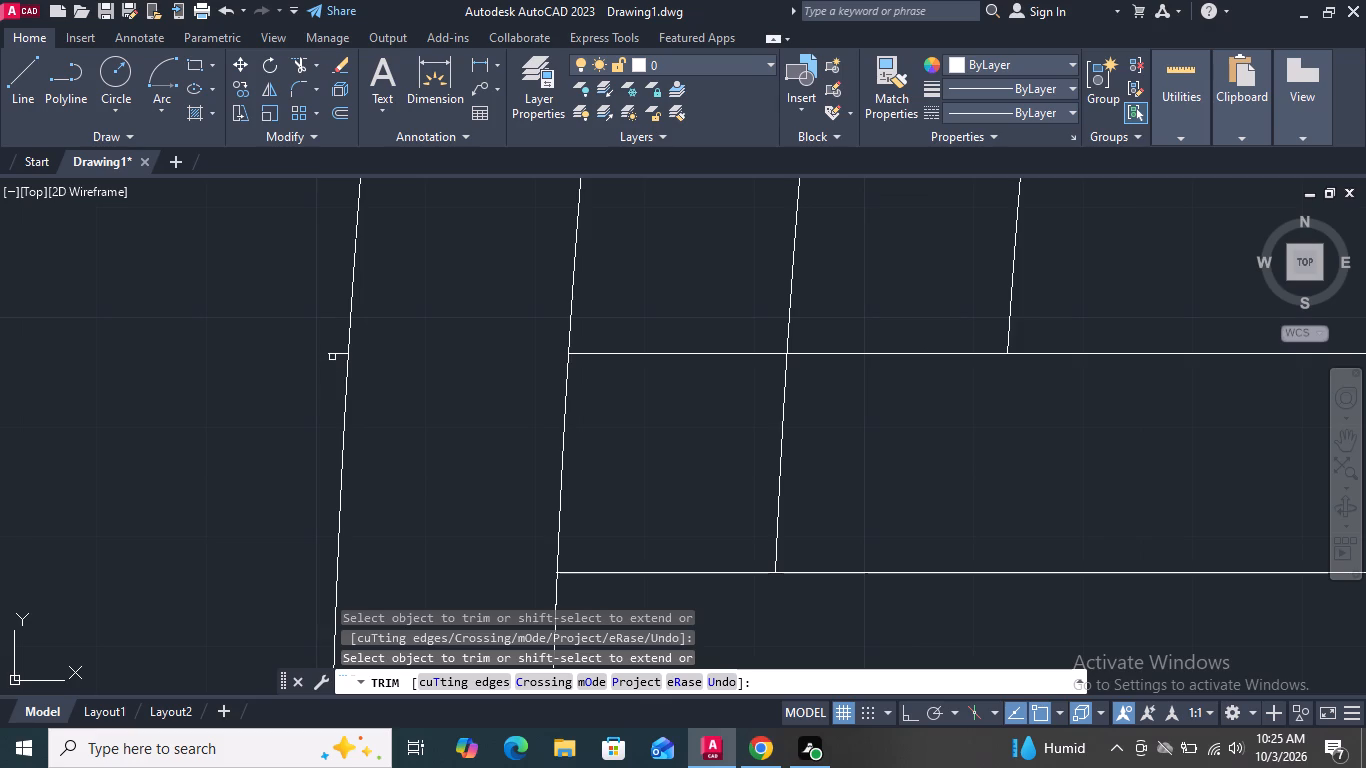
left_click(332, 355)
scroll(310, 413, "down", 2)
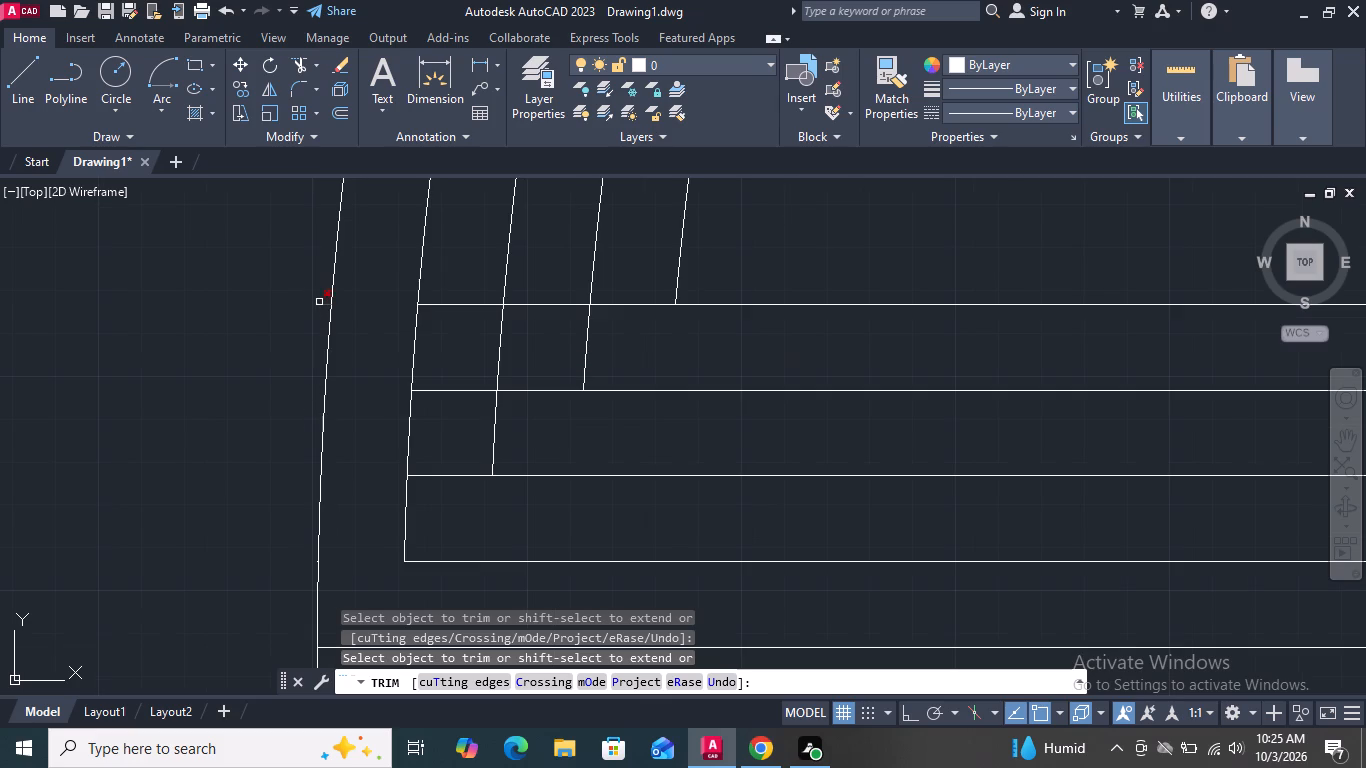
left_click(319, 304)
left_click(427, 476)
left_click(445, 391)
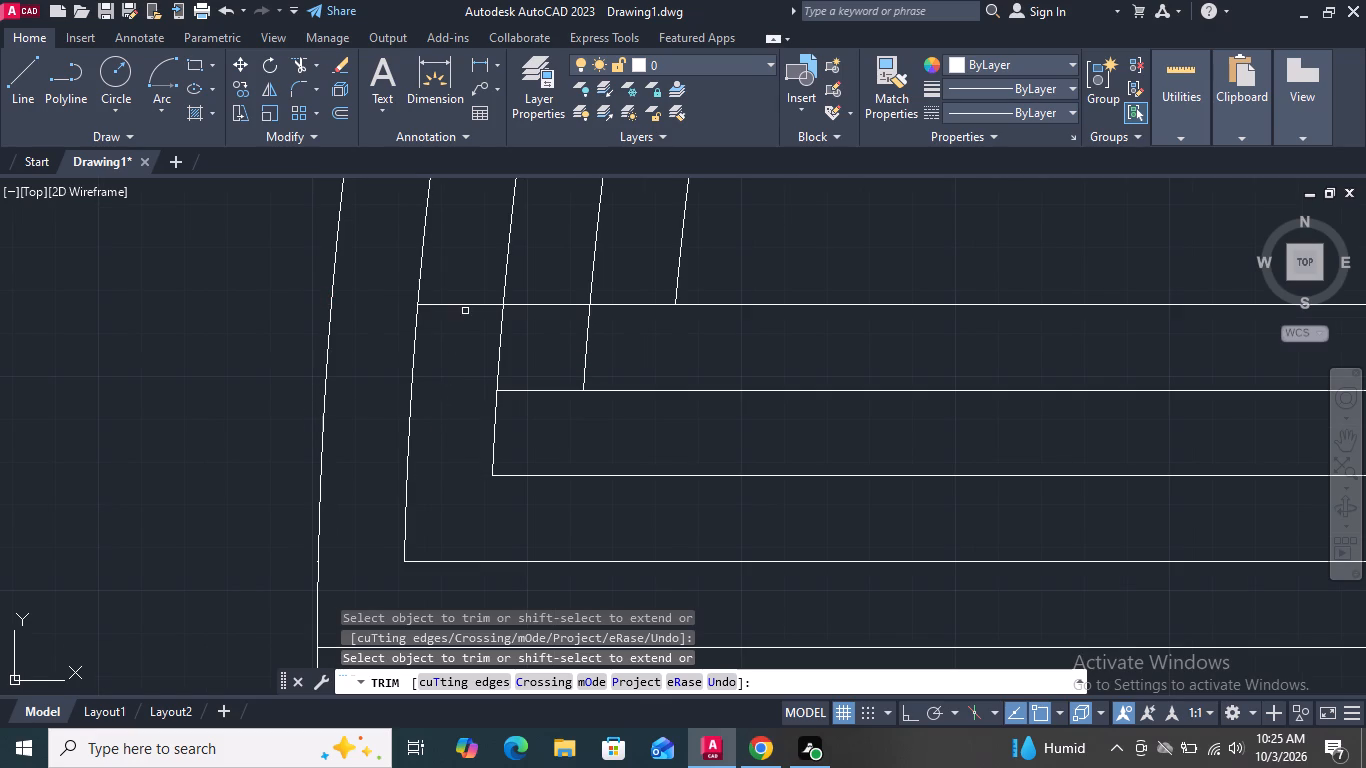
left_click(465, 303)
scroll(447, 368, "down", 2)
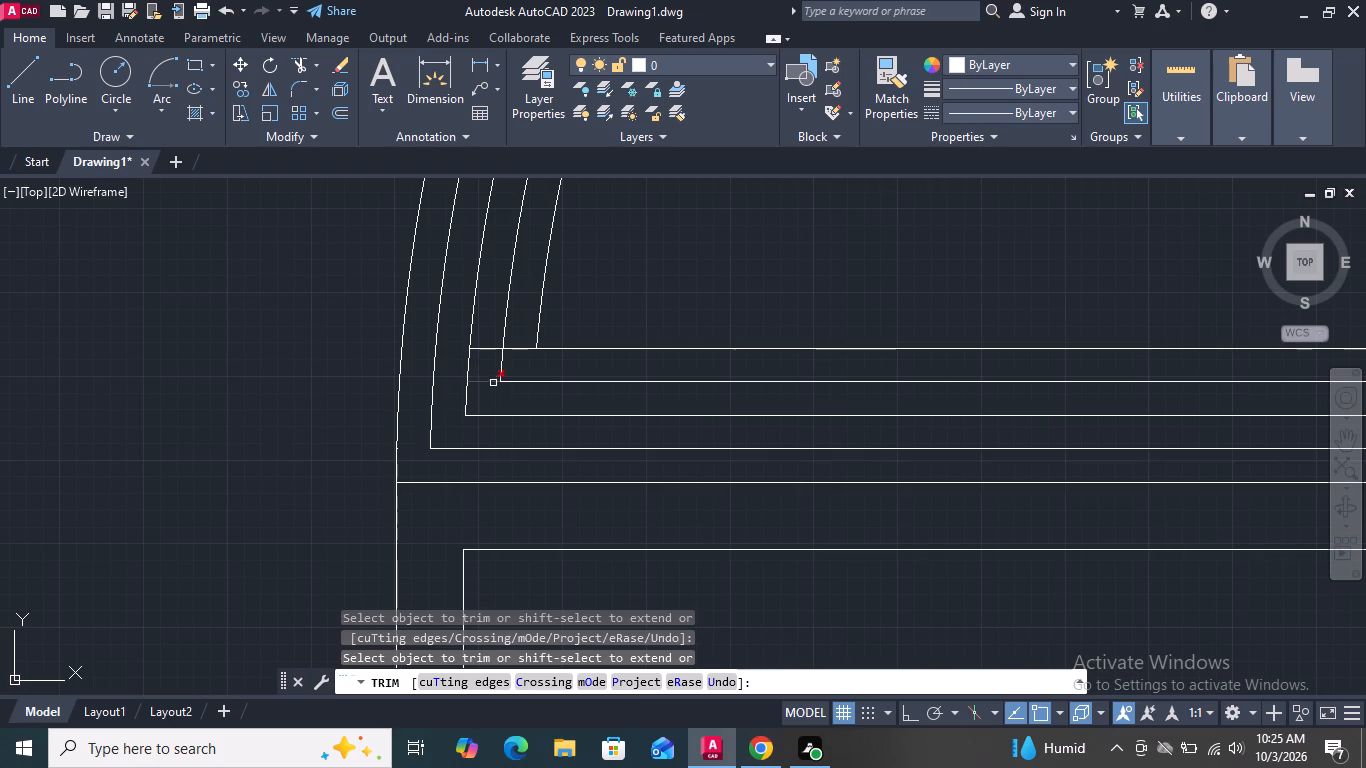
left_click(493, 384)
left_click(490, 349)
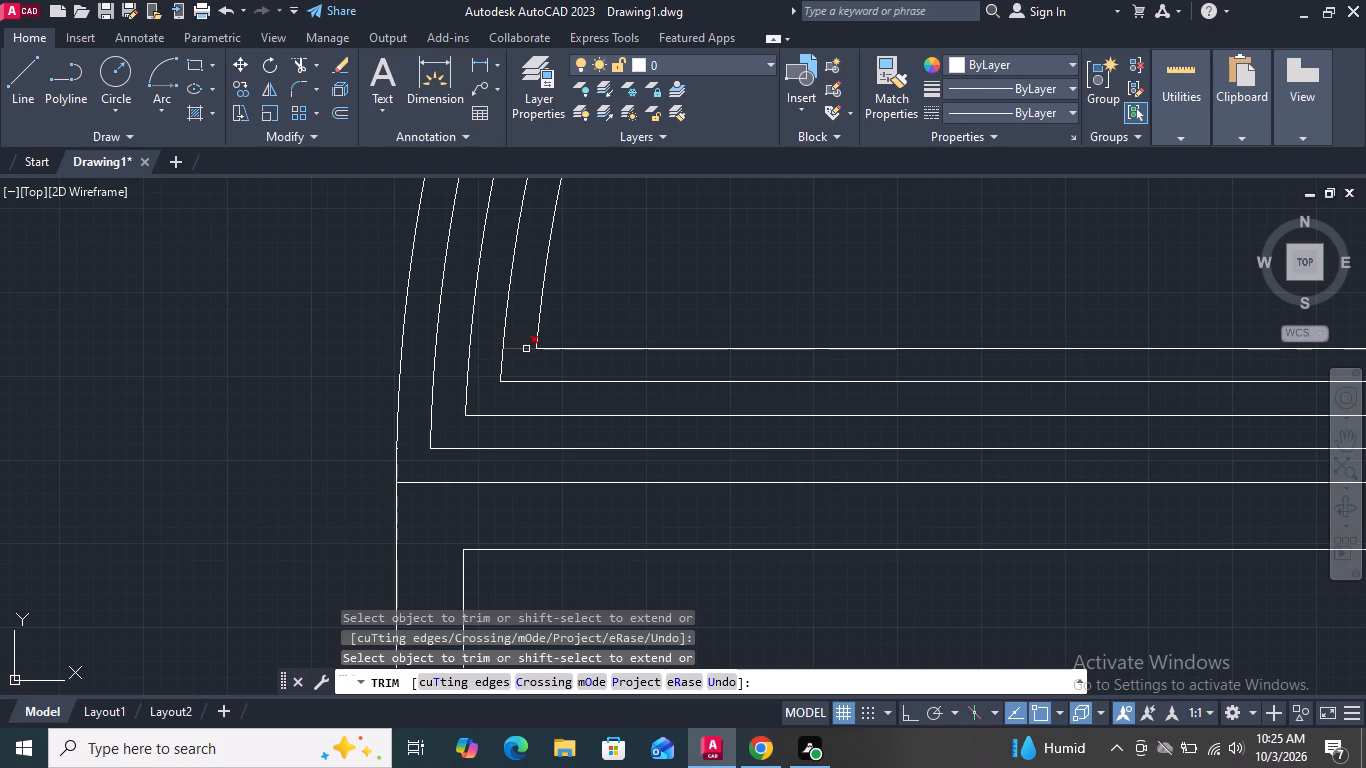
left_click(526, 349)
Trim the innermost arc and the uppermost base line just past their crossing at the transom's right corner, undoing the extra cut on the neighbouring arc.
scroll(369, 409, "down", 4)
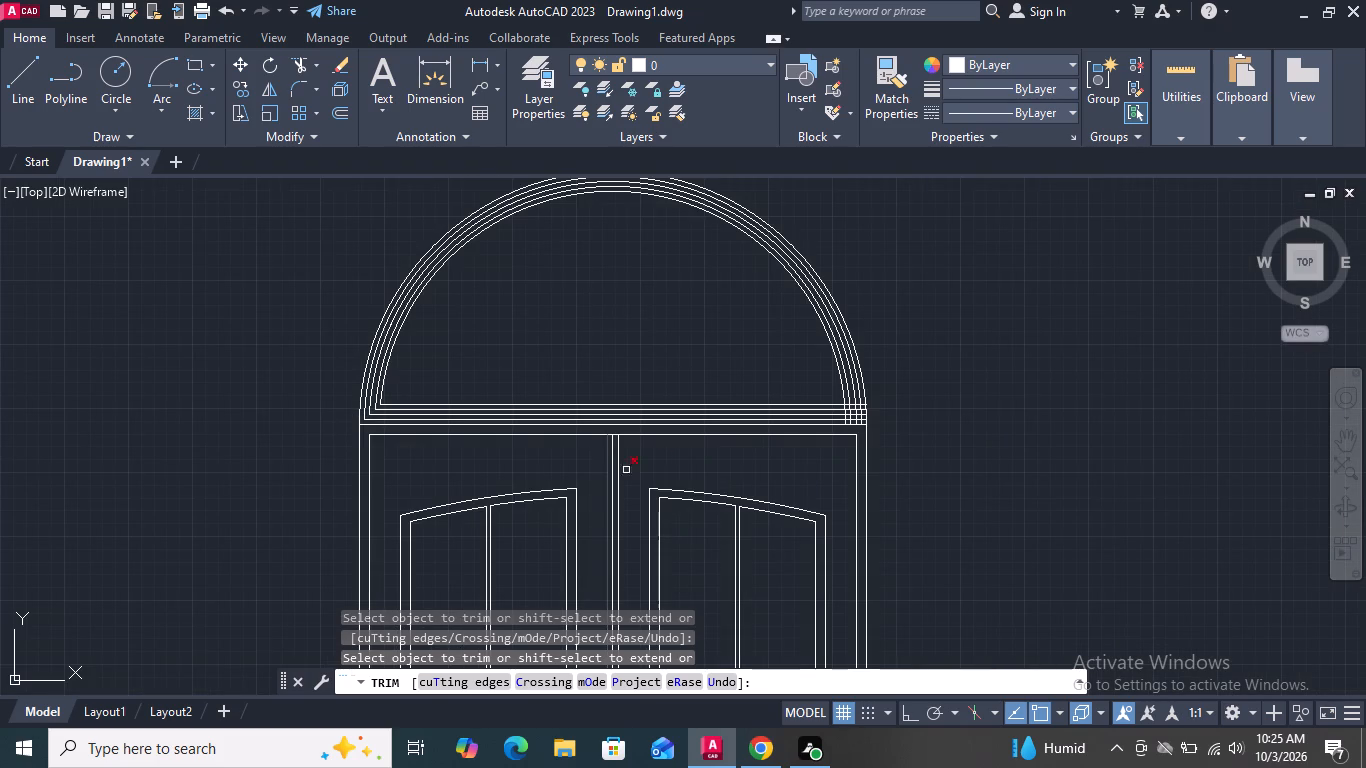
scroll(877, 399, "up", 5)
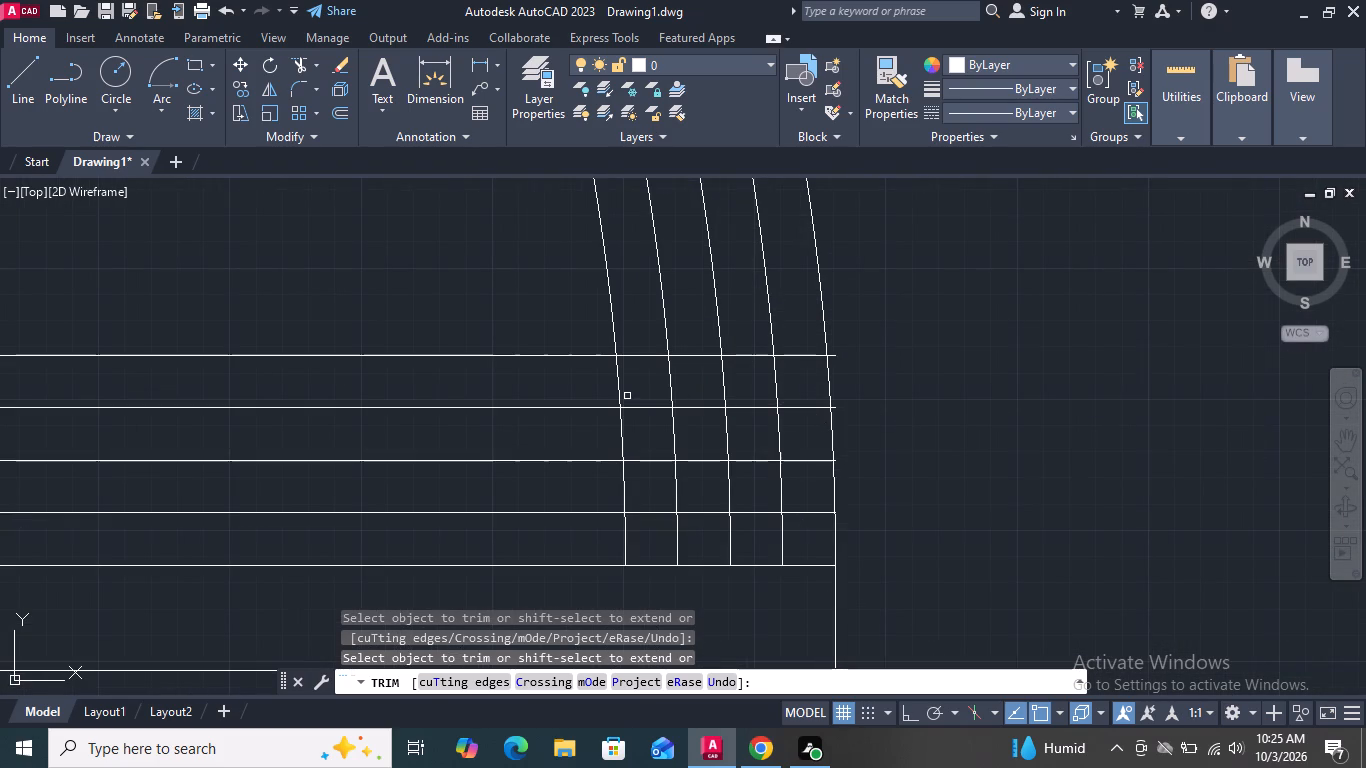
left_click(615, 391)
left_click(641, 357)
left_click(673, 396)
key("ctrl+z")
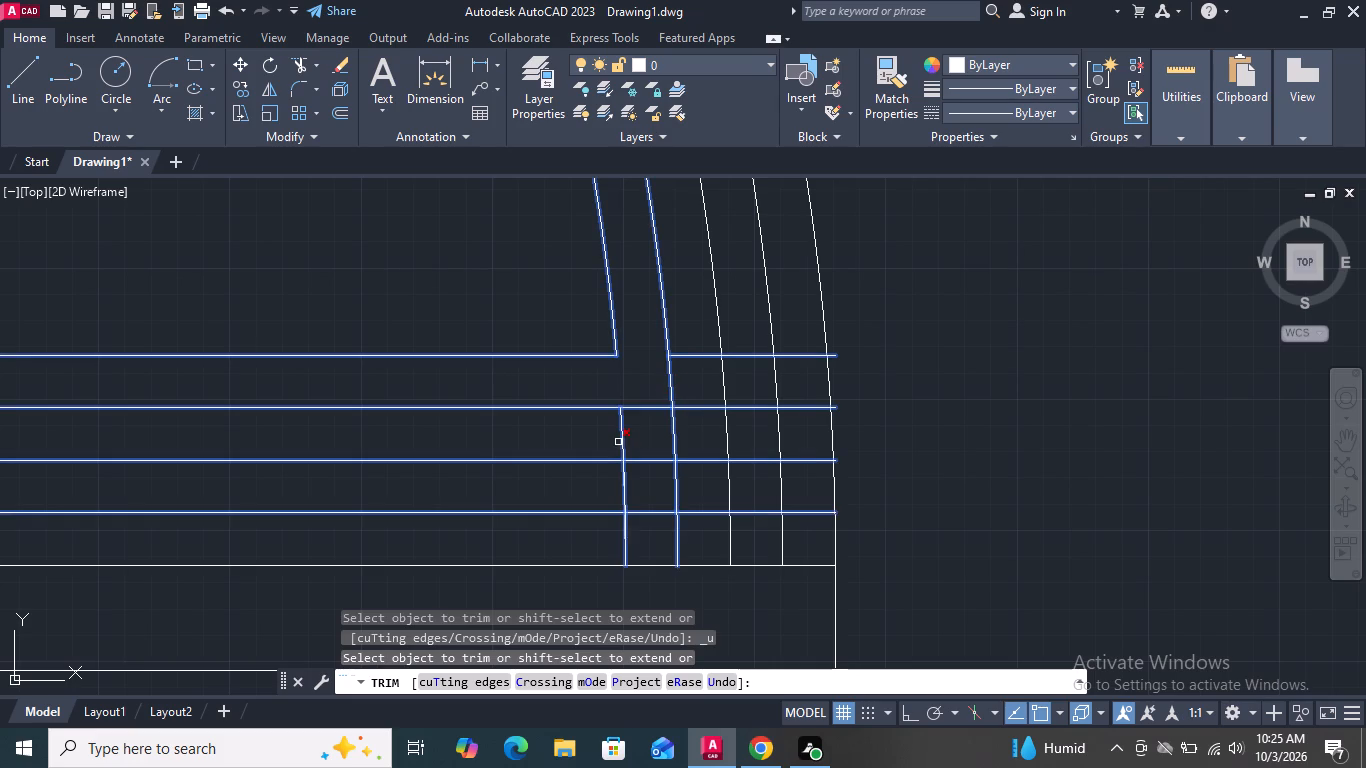
Trim the first inner arc's lower end and the four offset base lines' segments between it and the outer arch at the transom's right corner.
left_click(620, 436)
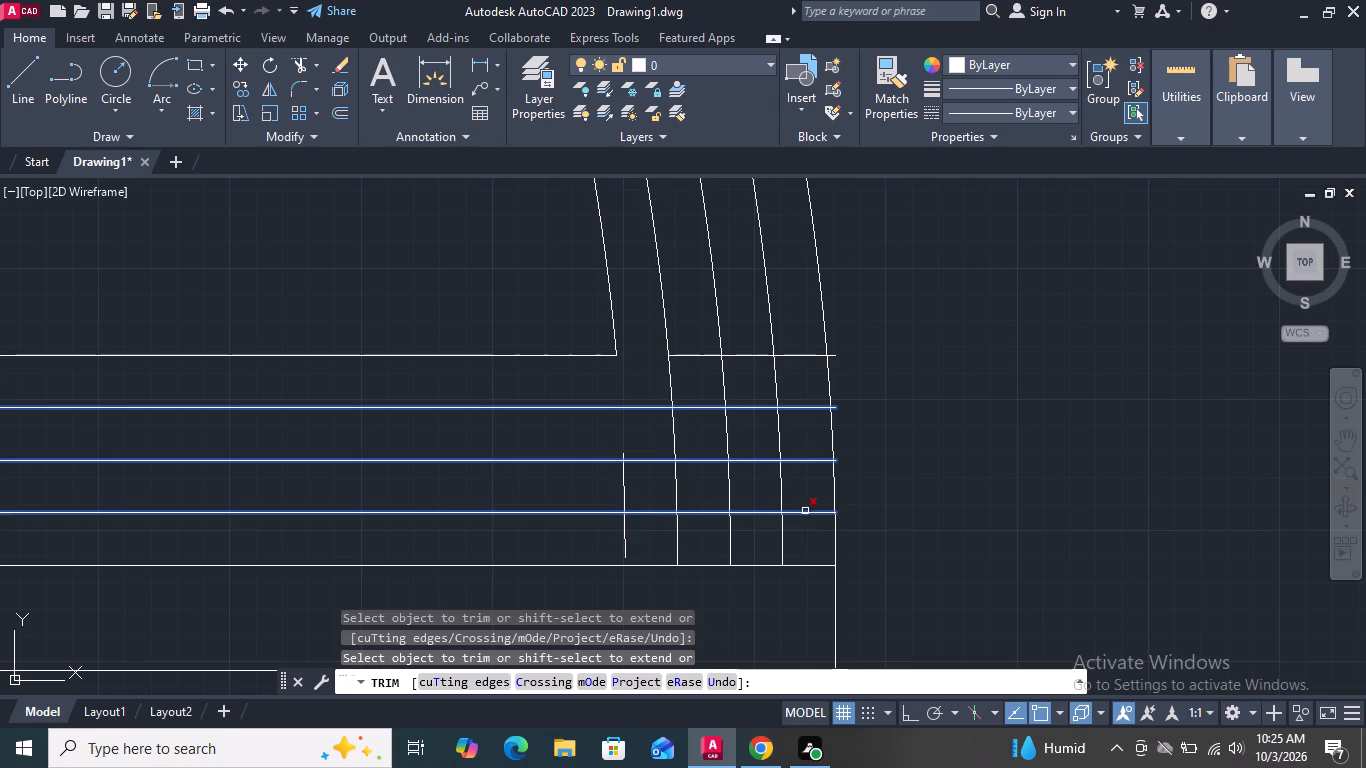
left_click(785, 541)
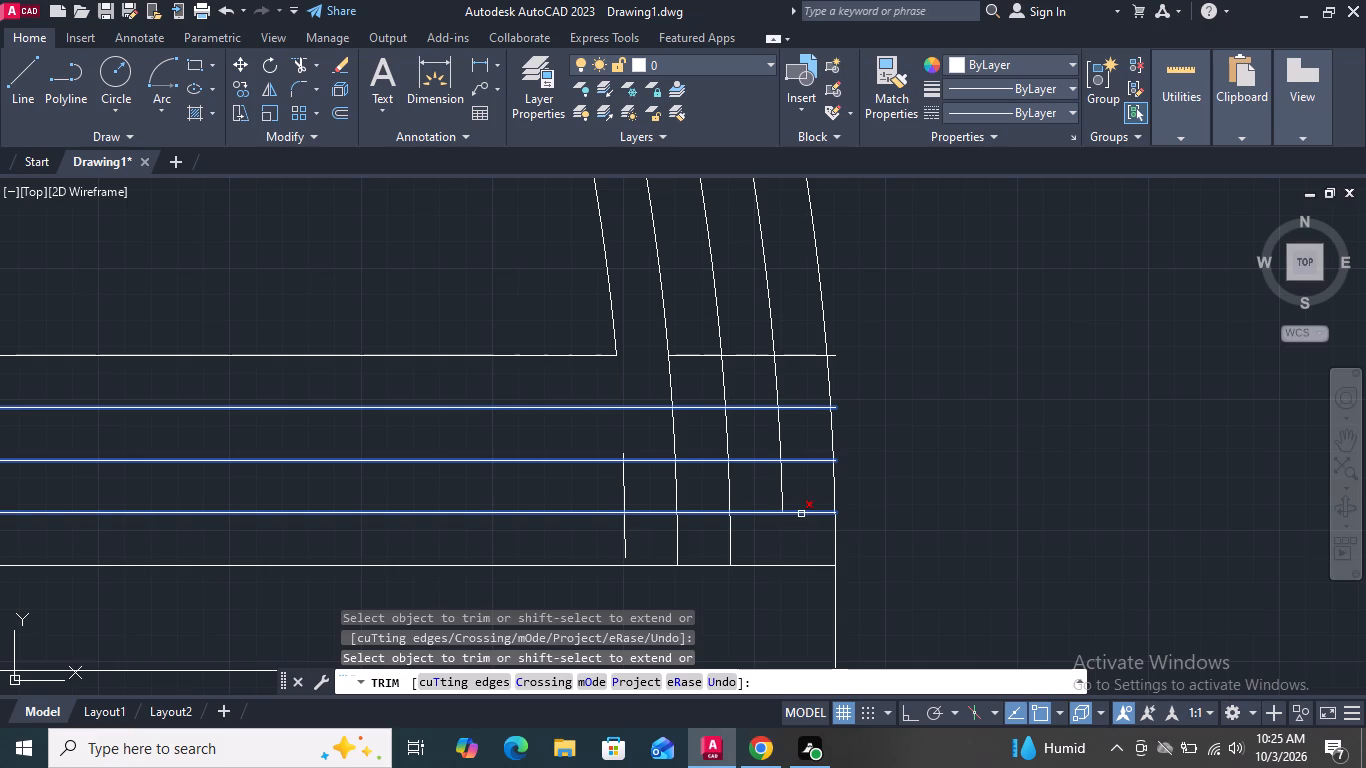
left_click(801, 514)
left_click(805, 462)
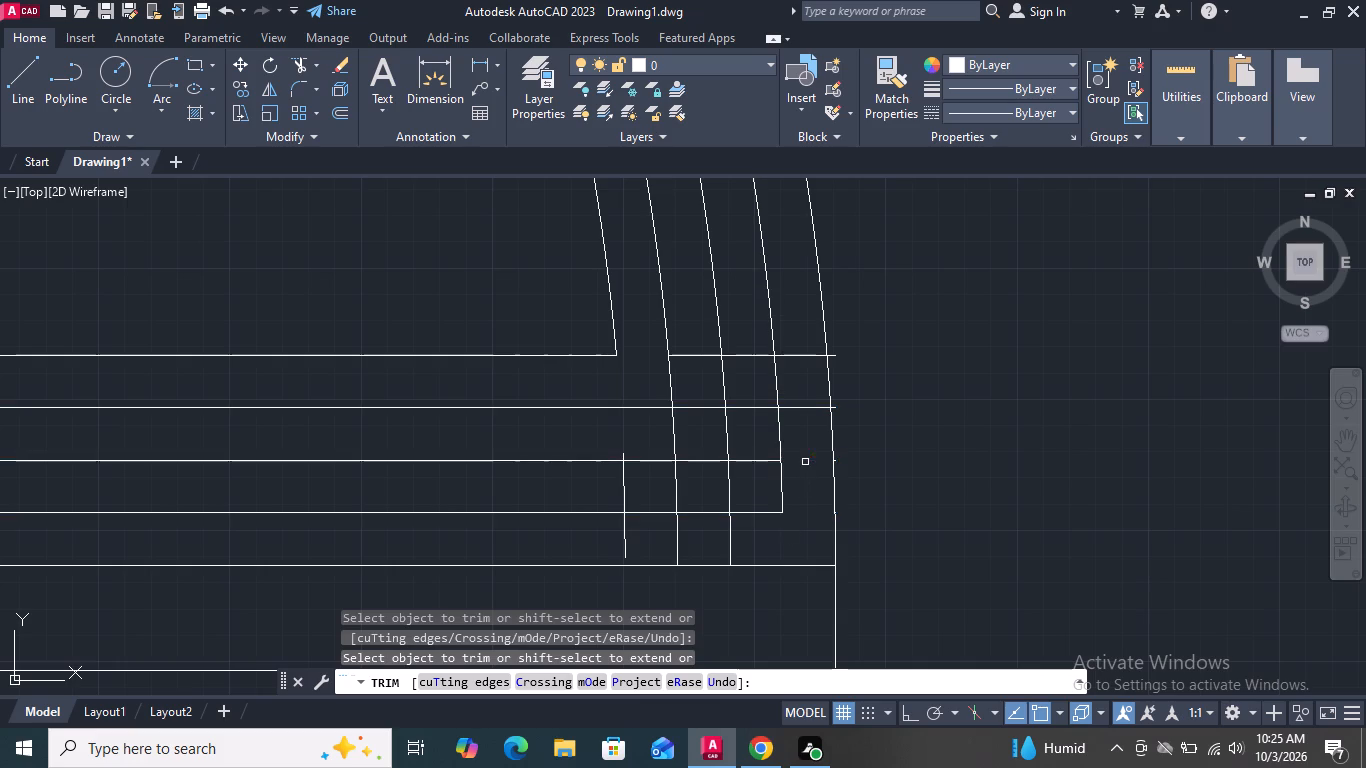
left_click(808, 409)
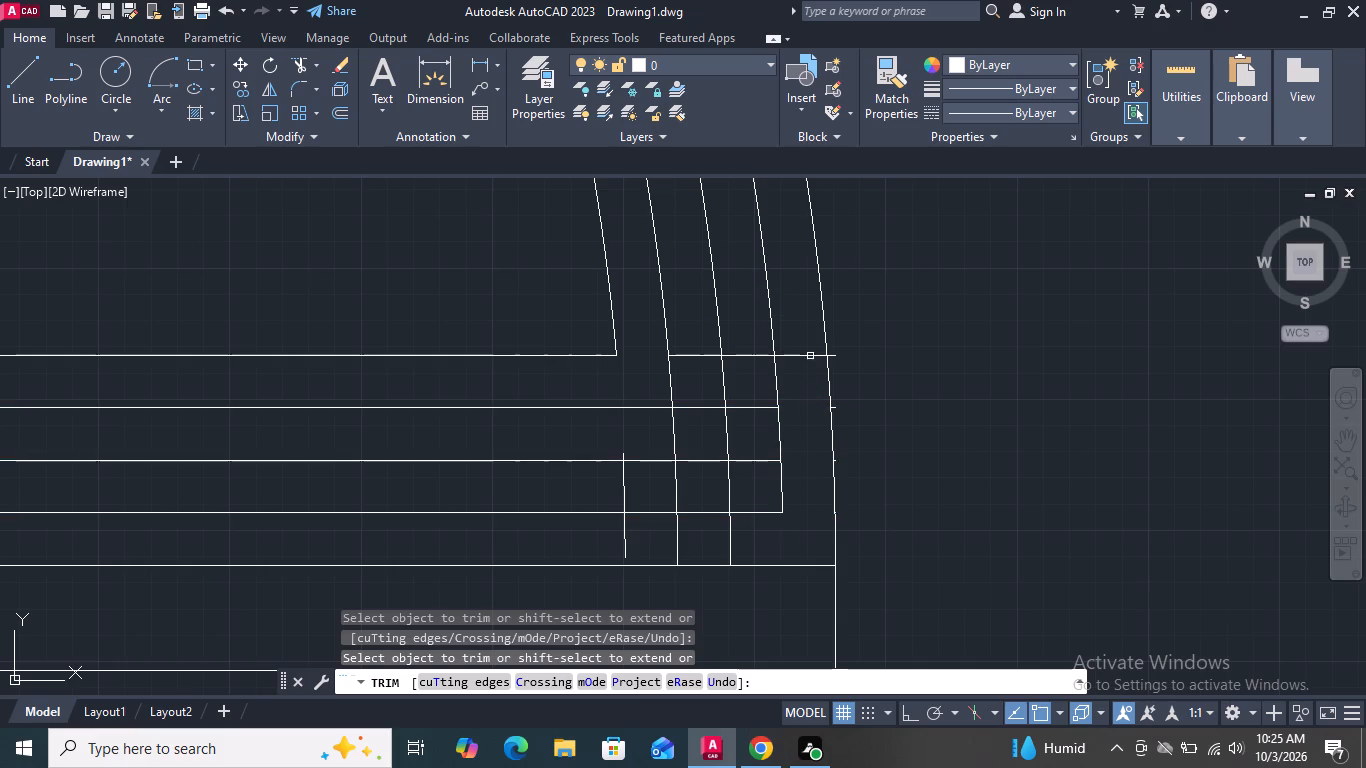
left_click(810, 355)
Trim the second offset base line back to the second inner arc, and remove the three innermost arcs' ends below that line.
left_click(758, 462)
left_click(732, 482)
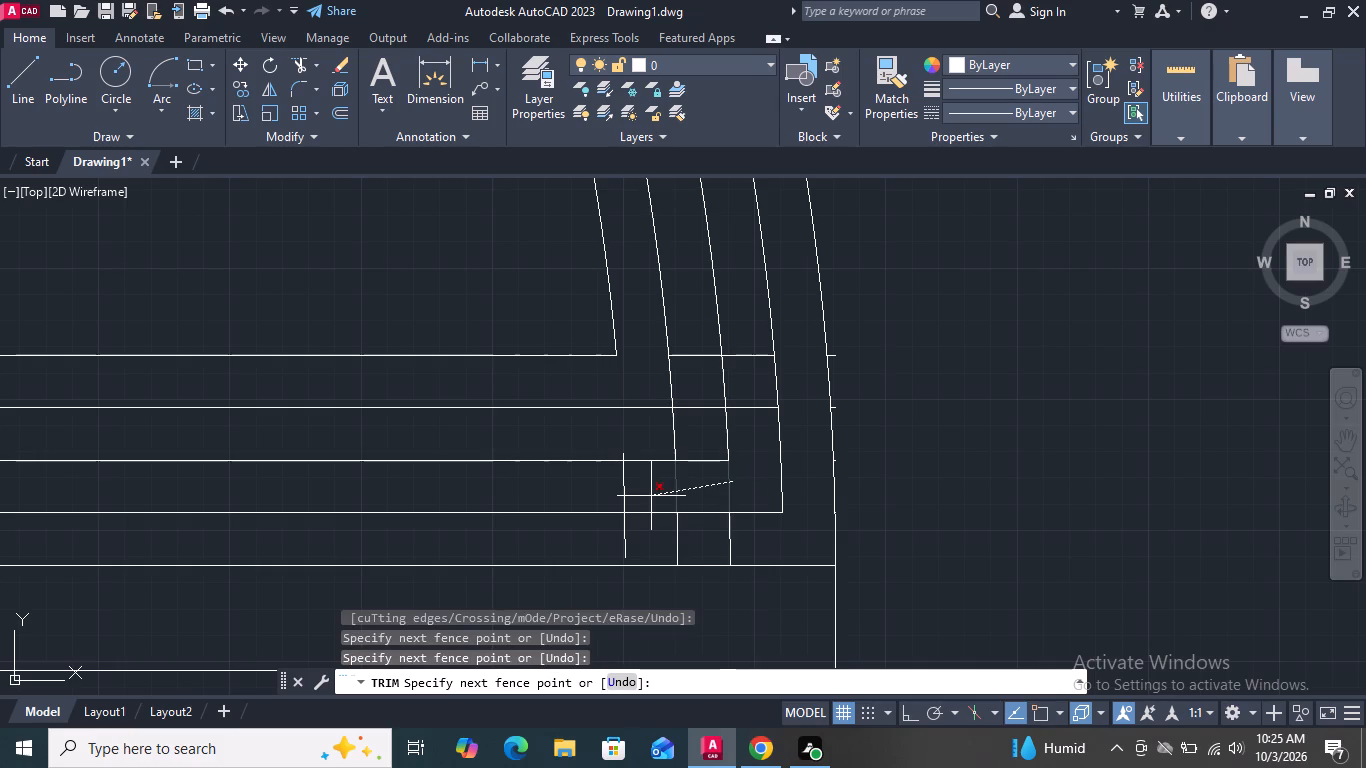
left_click(609, 488)
left_click(751, 549)
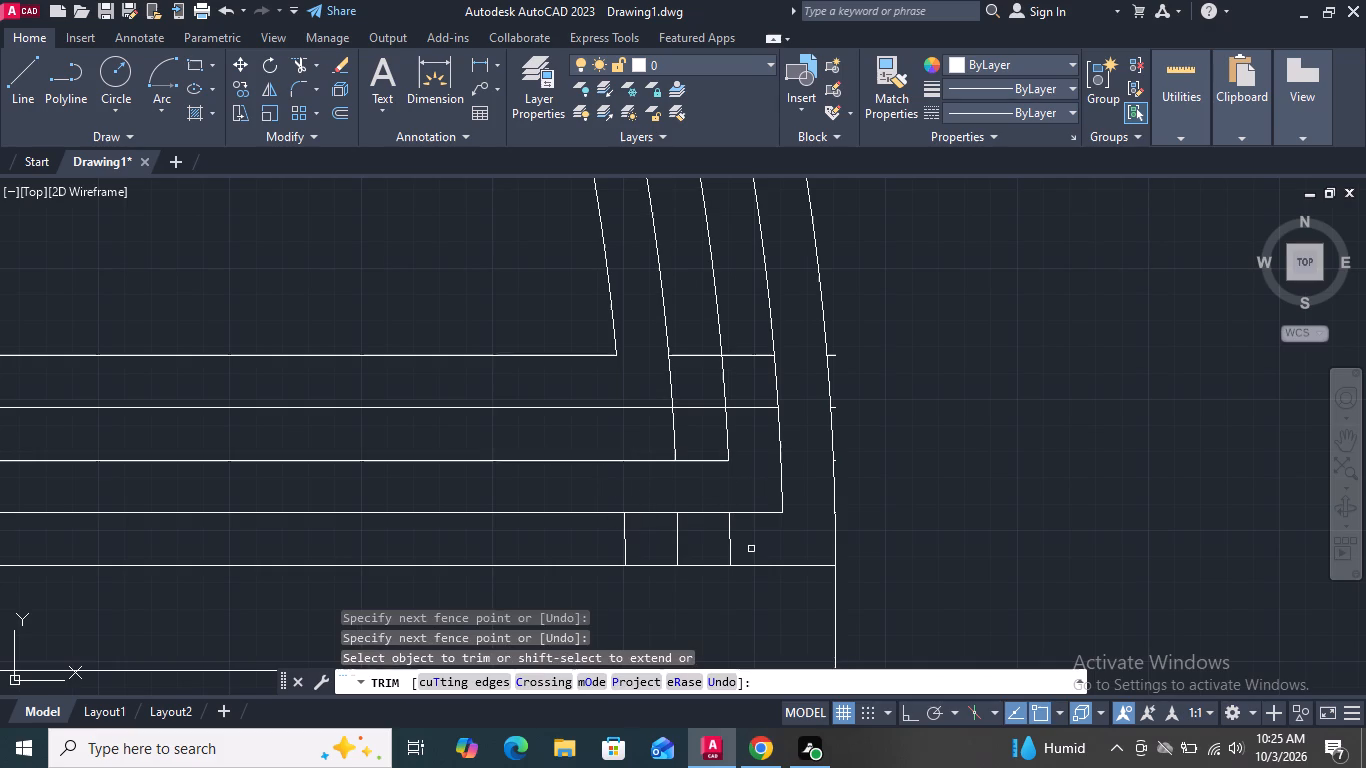
left_click(596, 538)
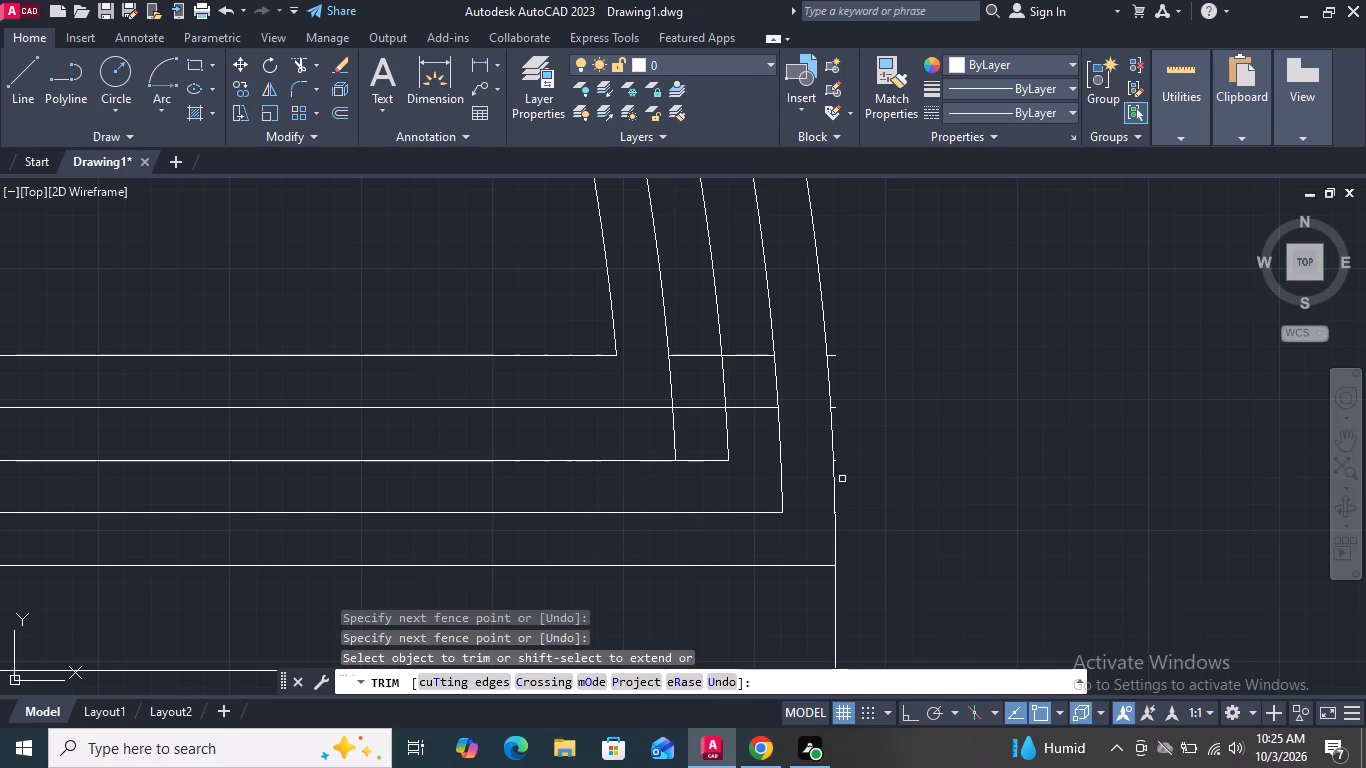
Trim away the three short base line stubs projecting outside the outer arch at the transom's right side.
scroll(842, 479, "up", 4)
left_click(802, 418)
scroll(835, 519, "down", 1)
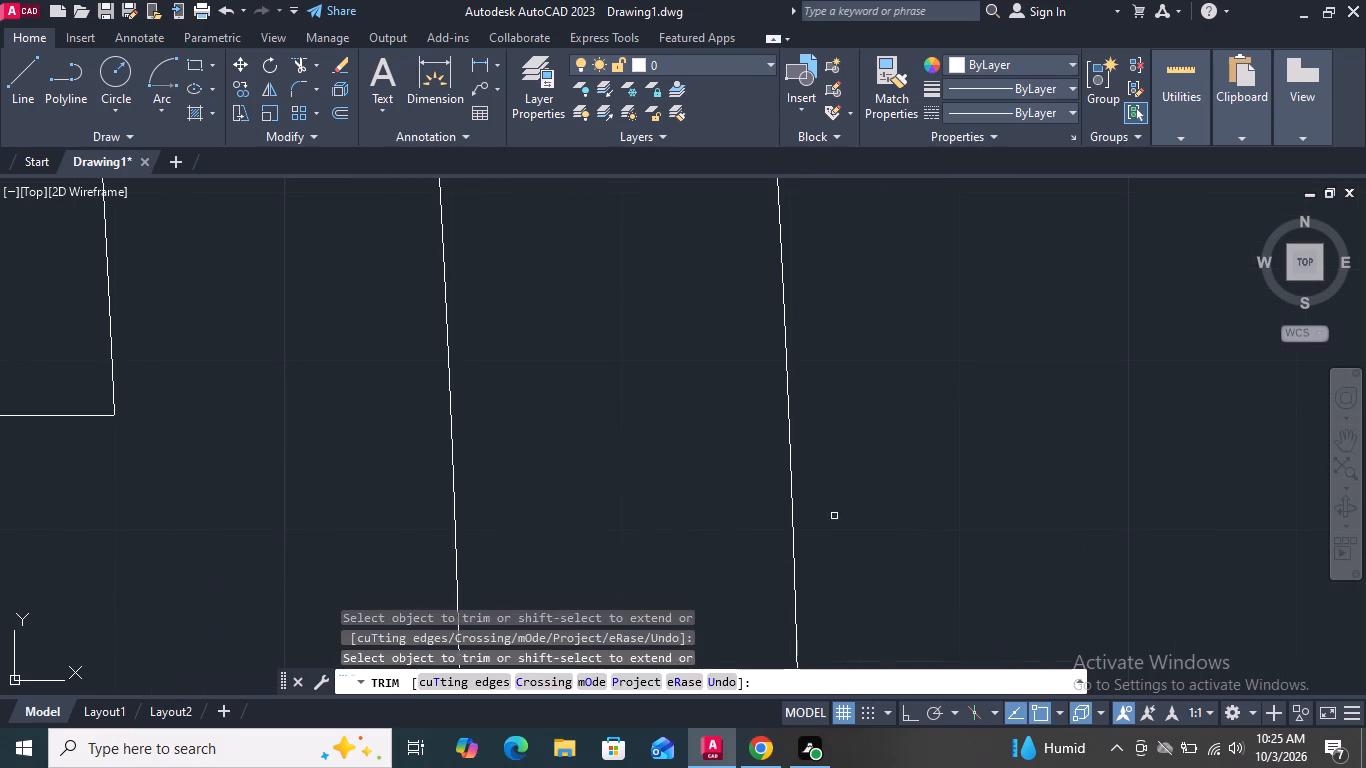
scroll(835, 519, "down", 2)
scroll(843, 422, "up", 3)
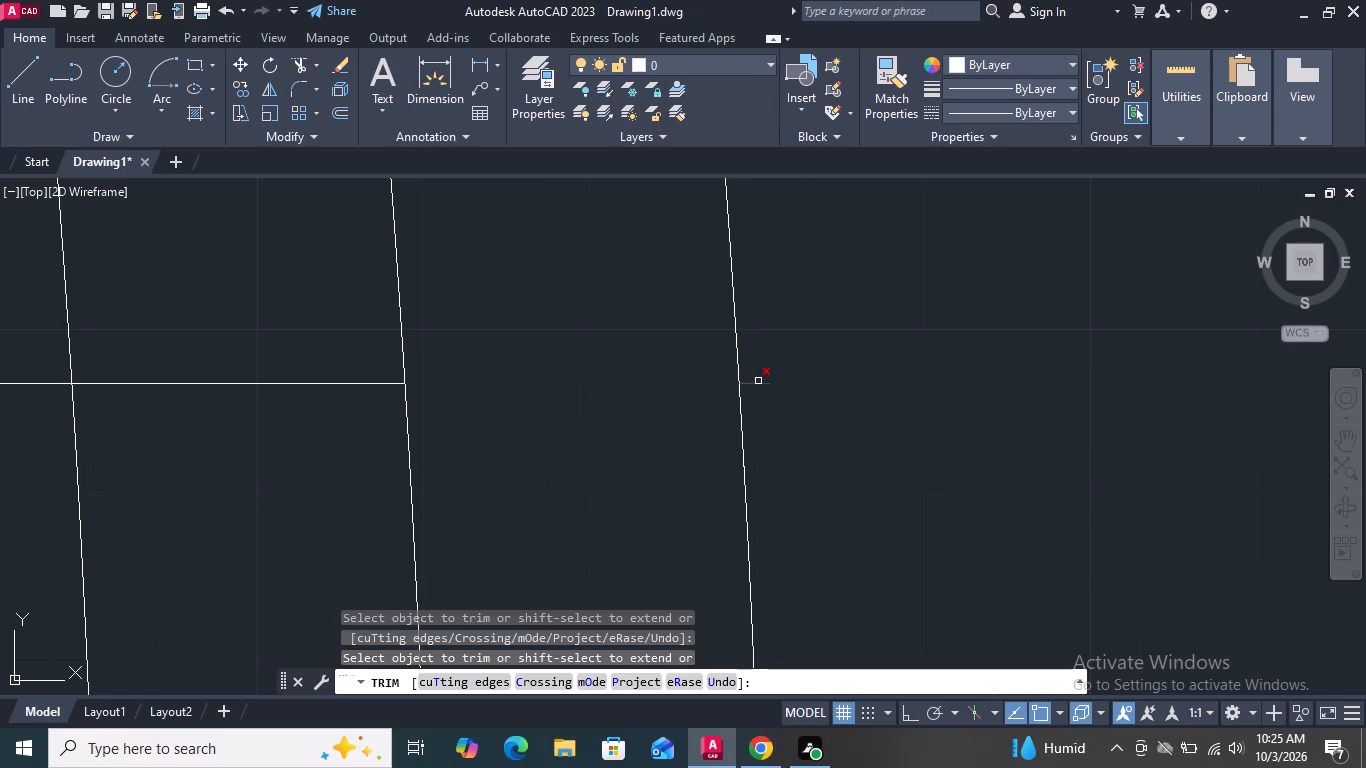
left_click(758, 381)
scroll(807, 492, "down", 3)
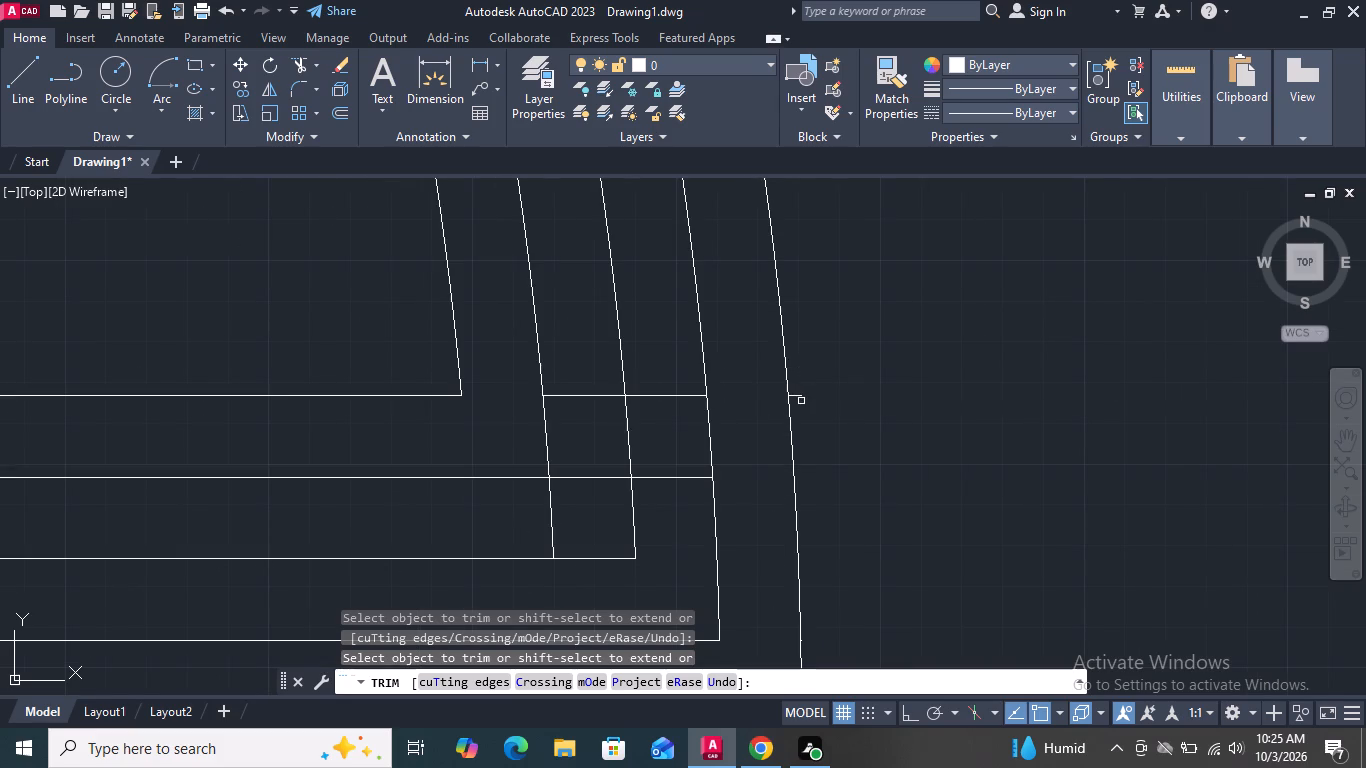
scroll(801, 400, "up", 2)
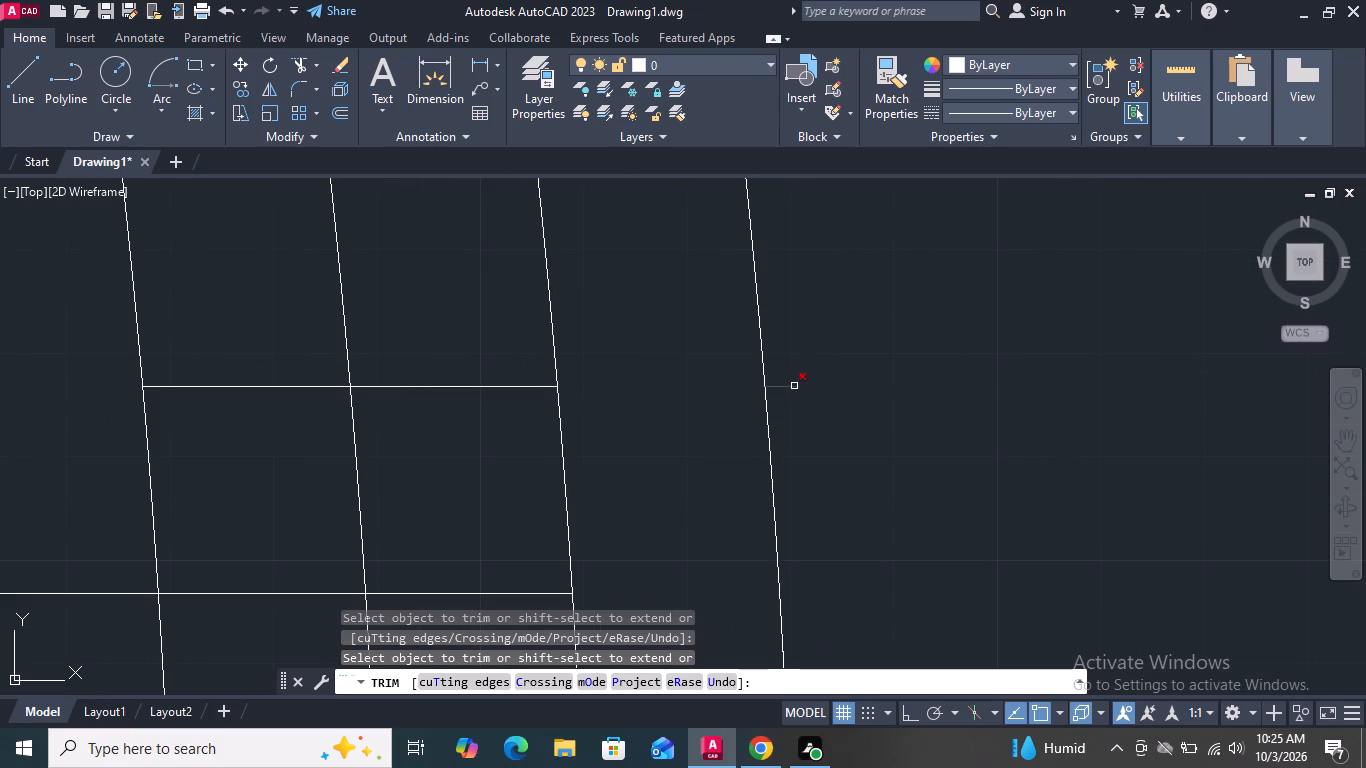
left_click(793, 383)
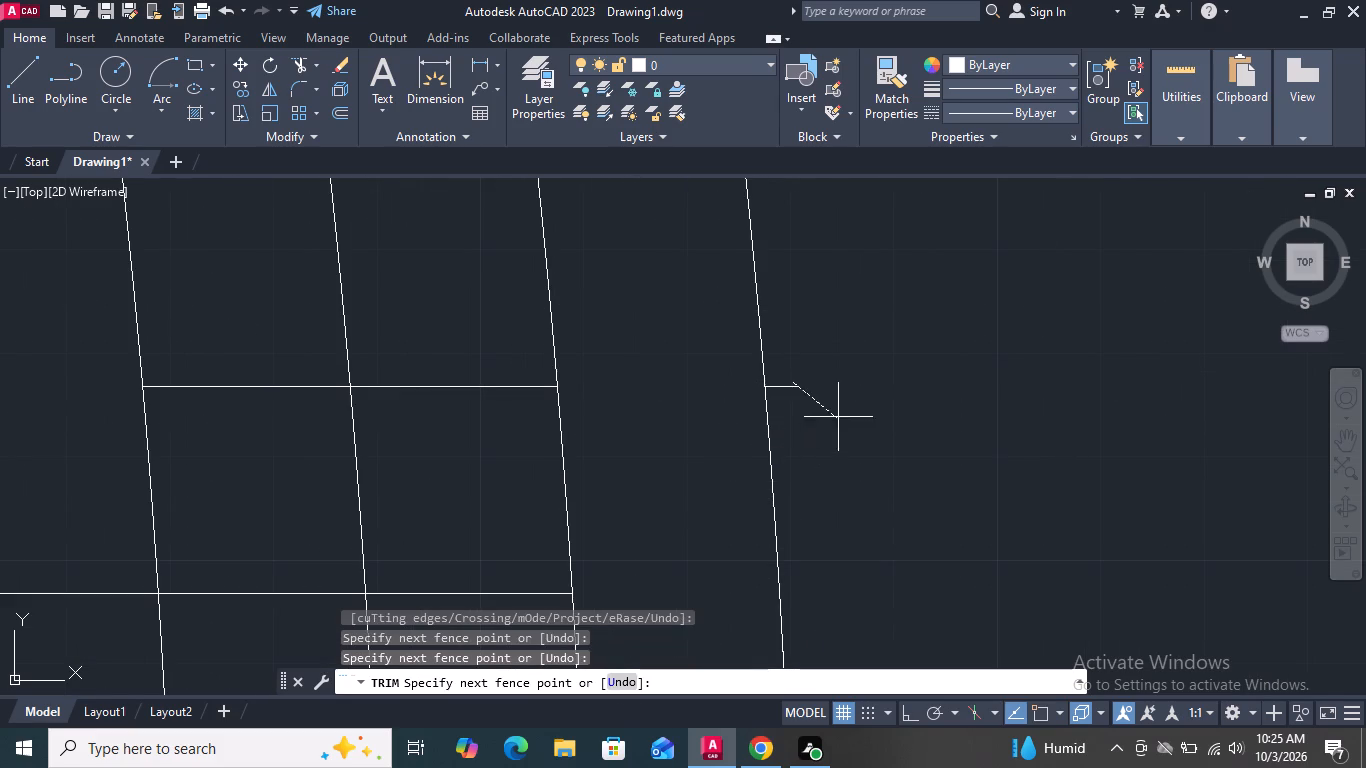
scroll(843, 410, "down", 1)
left_click(804, 406)
scroll(809, 406, "down", 1)
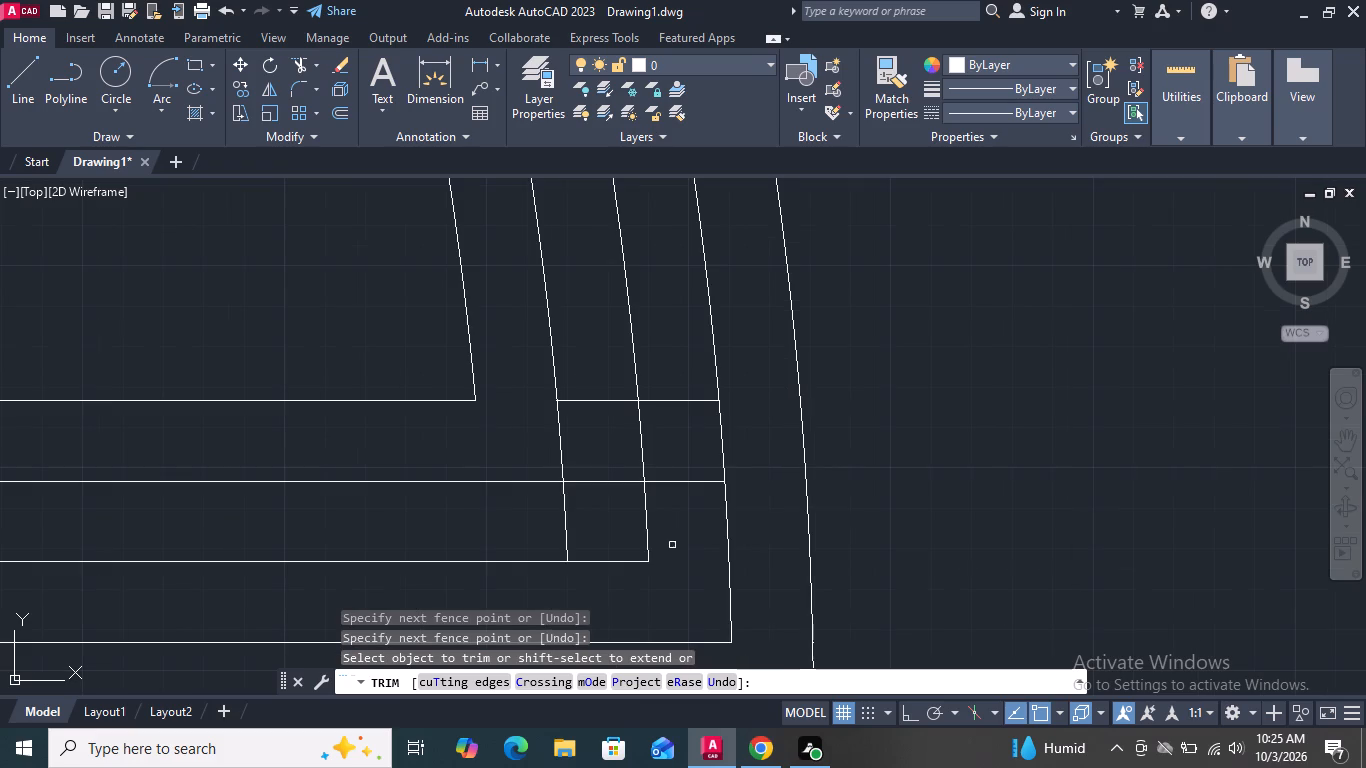
Trim the remaining overlaps of the two uppermost base lines and the third inner arc so the right corner's nested outlines meet cleanly.
scroll(710, 417, "down", 2)
scroll(703, 456, "up", 2)
left_click_drag(706, 452, 706, 438)
left_click(693, 327)
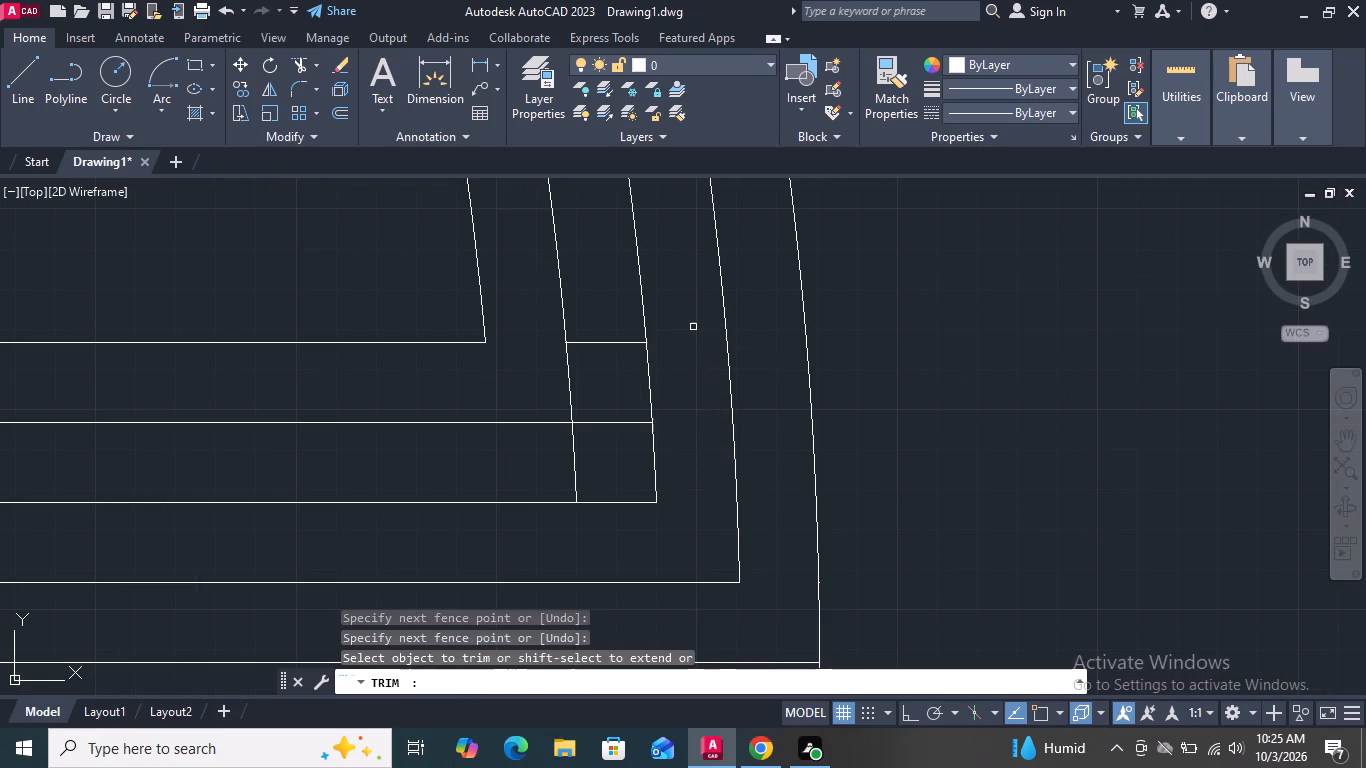
scroll(693, 328, "down", 1)
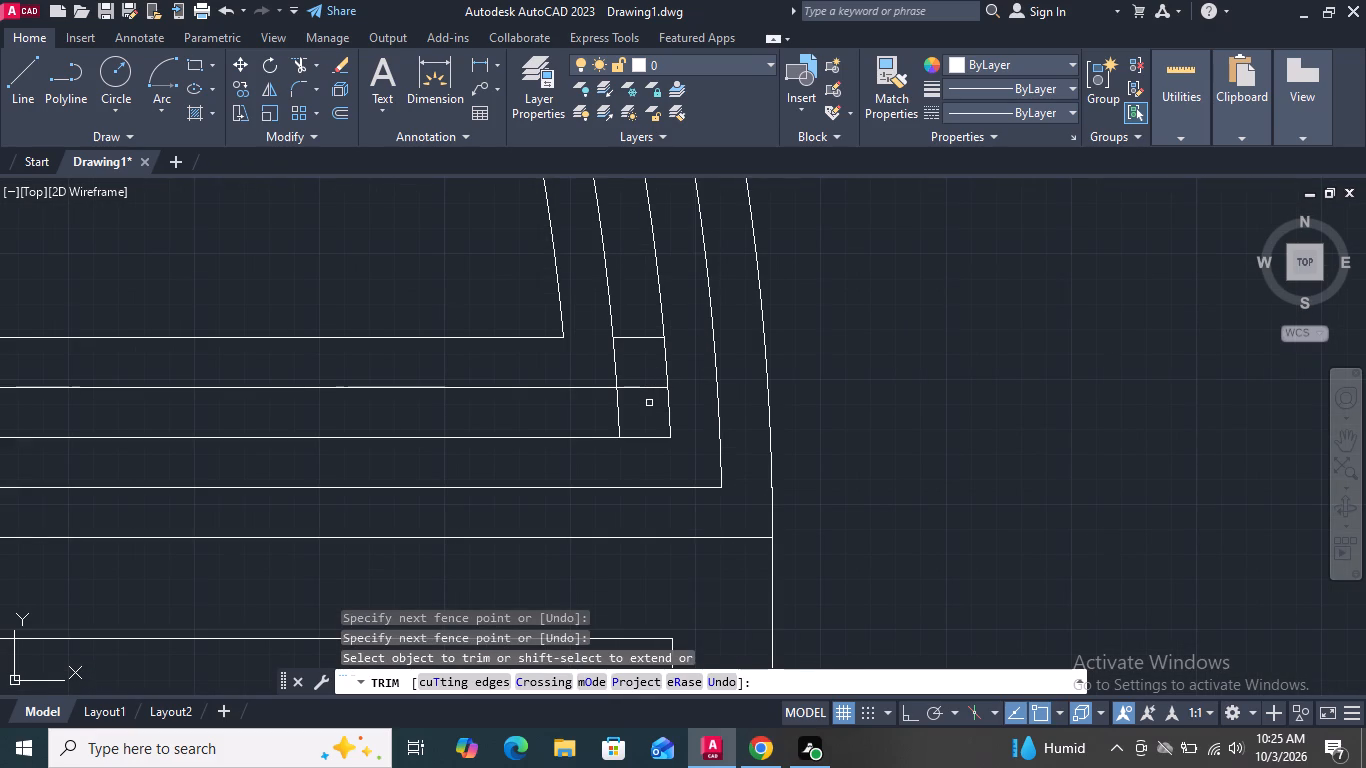
left_click(649, 403)
left_click(604, 412)
key("Page_Down")
left_click(641, 386)
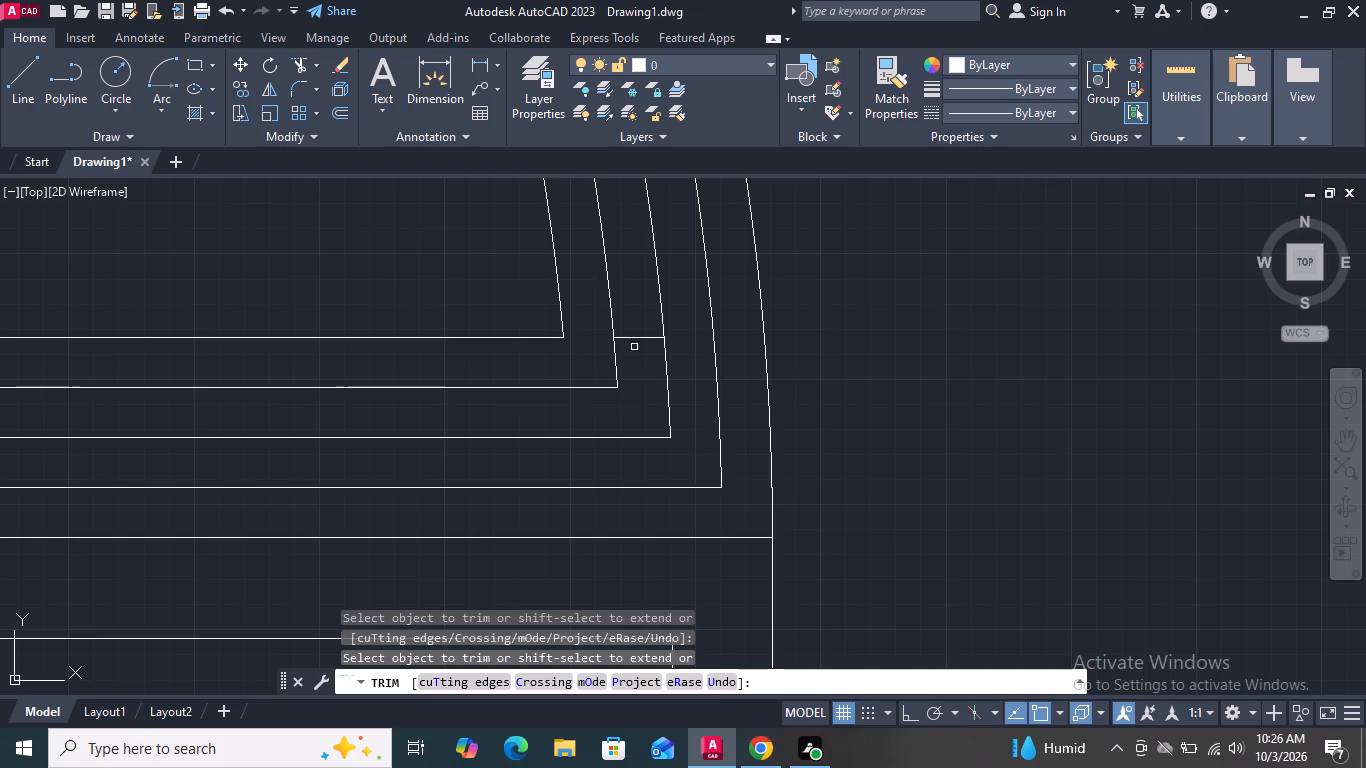
left_click(634, 332)
left_click(639, 352)
scroll(639, 352, "down", 3)
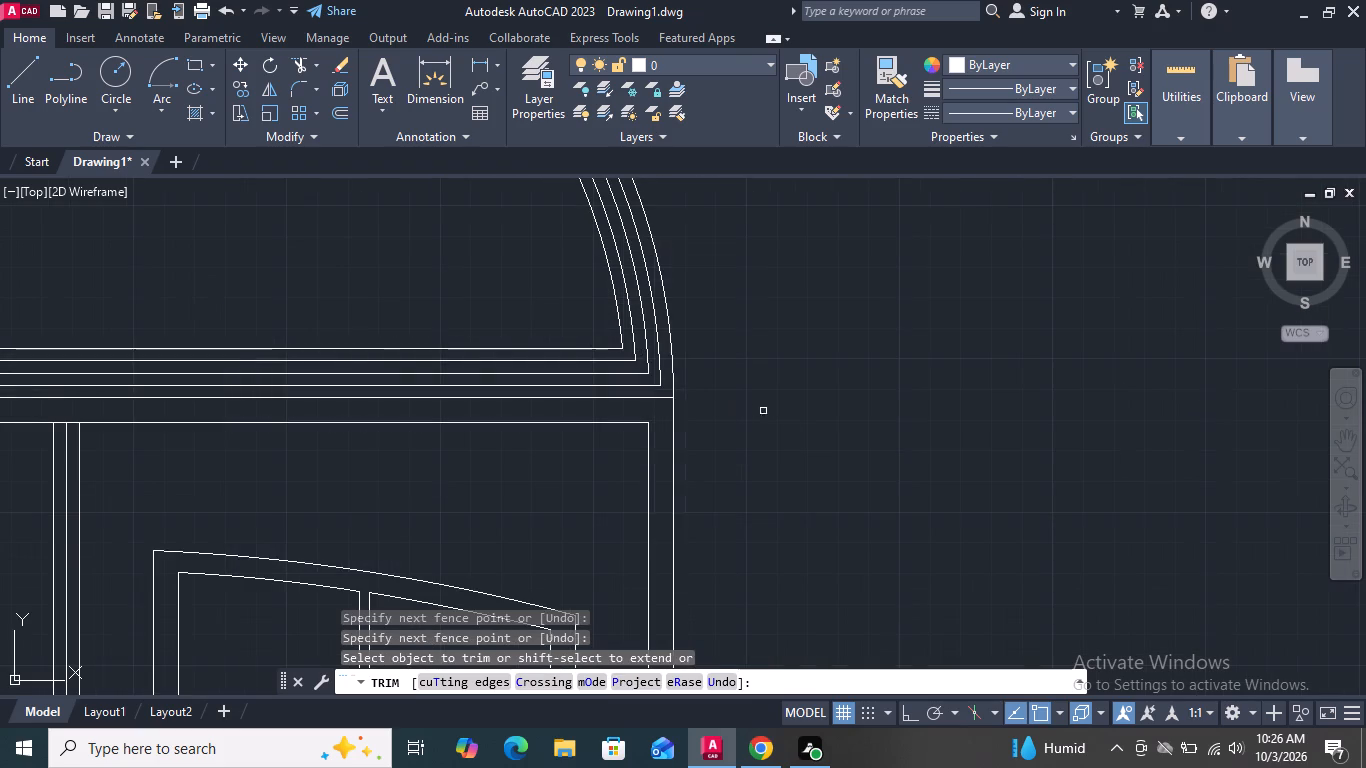
scroll(796, 434, "down", 3)
key("Escape")
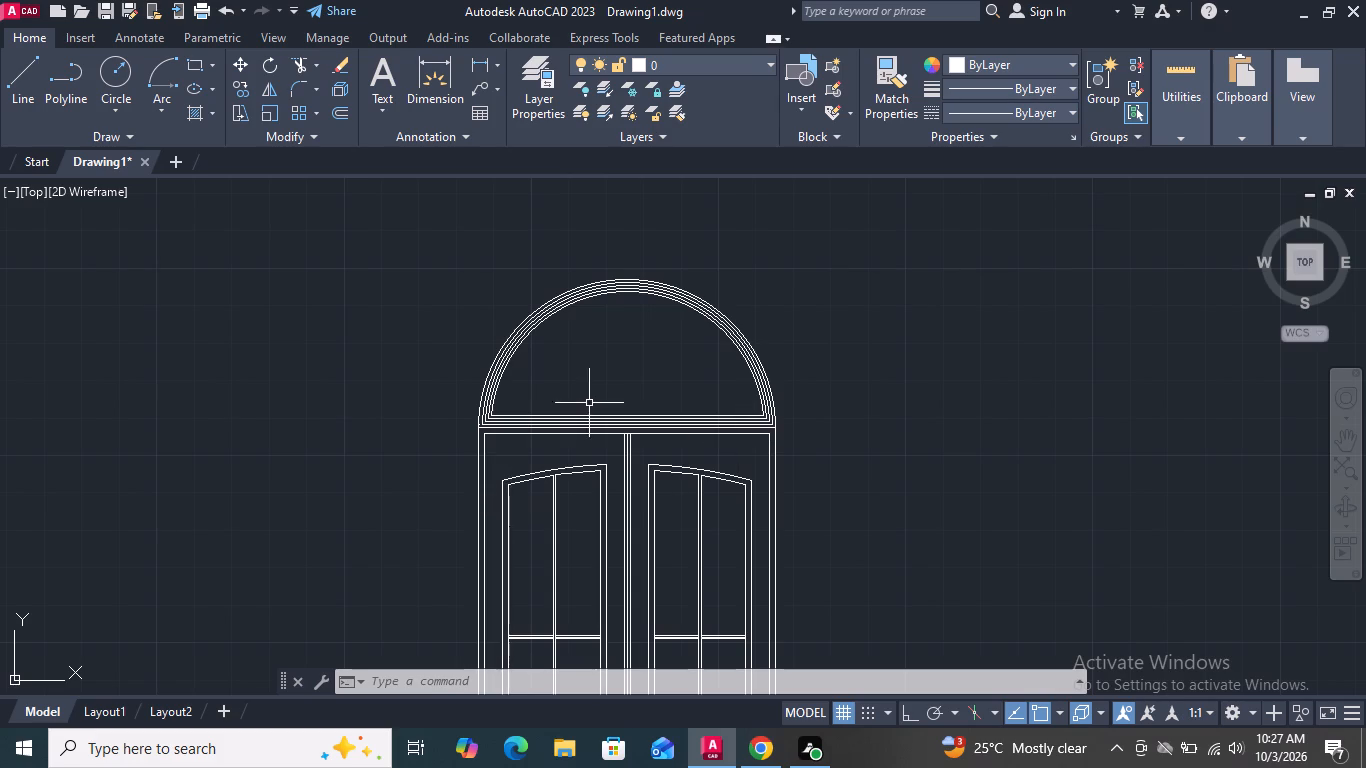
Offset the transom's innermost horizontal base line upward by 1".
scroll(592, 400, "up", 1)
middle_click_drag(592, 398, 548, 432)
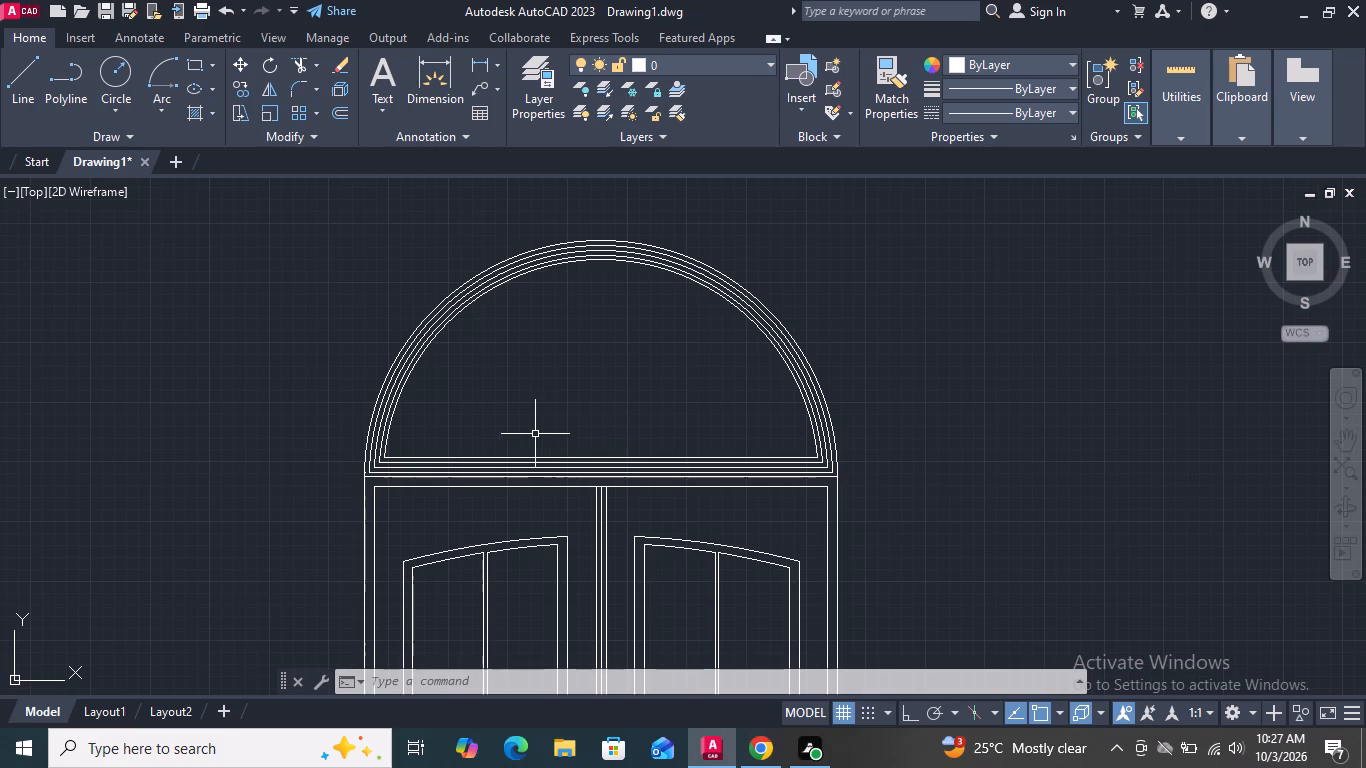
scroll(457, 455, "up", 1)
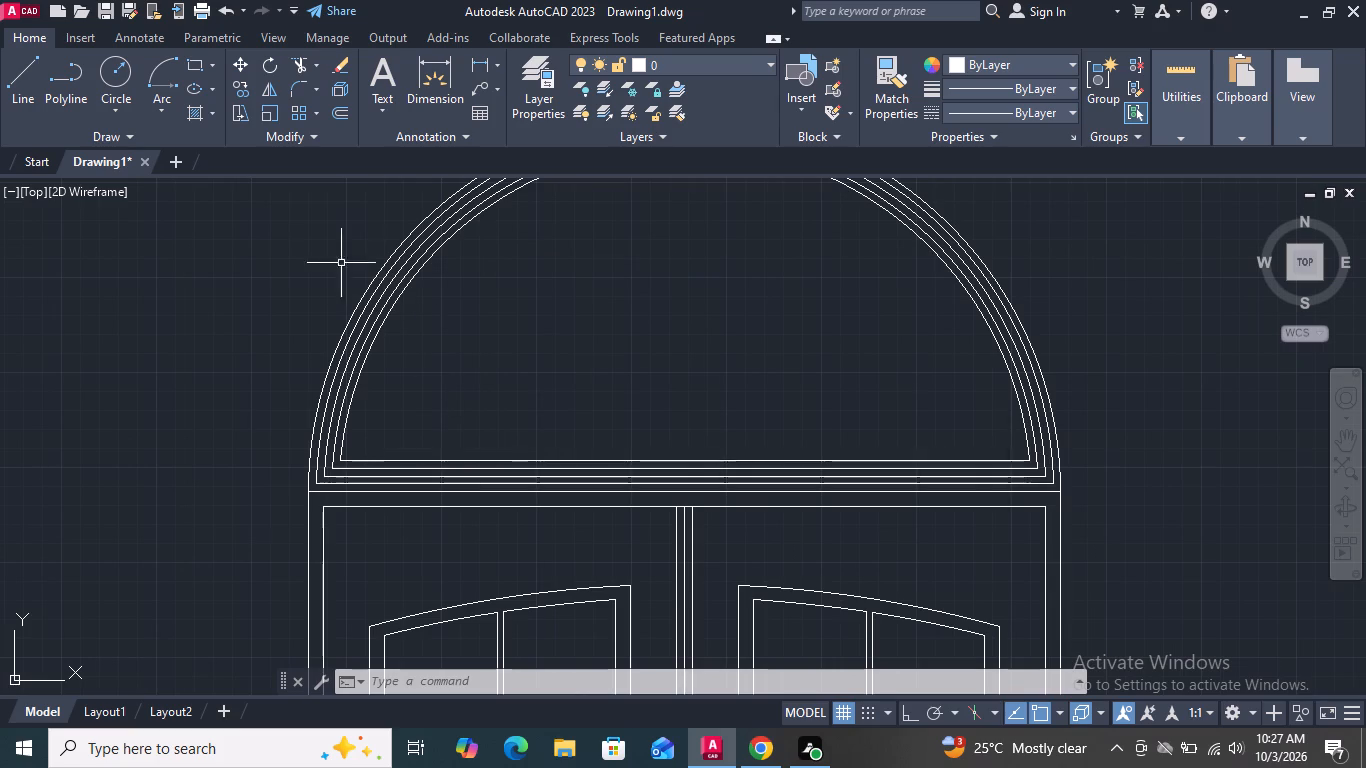
left_click(336, 117)
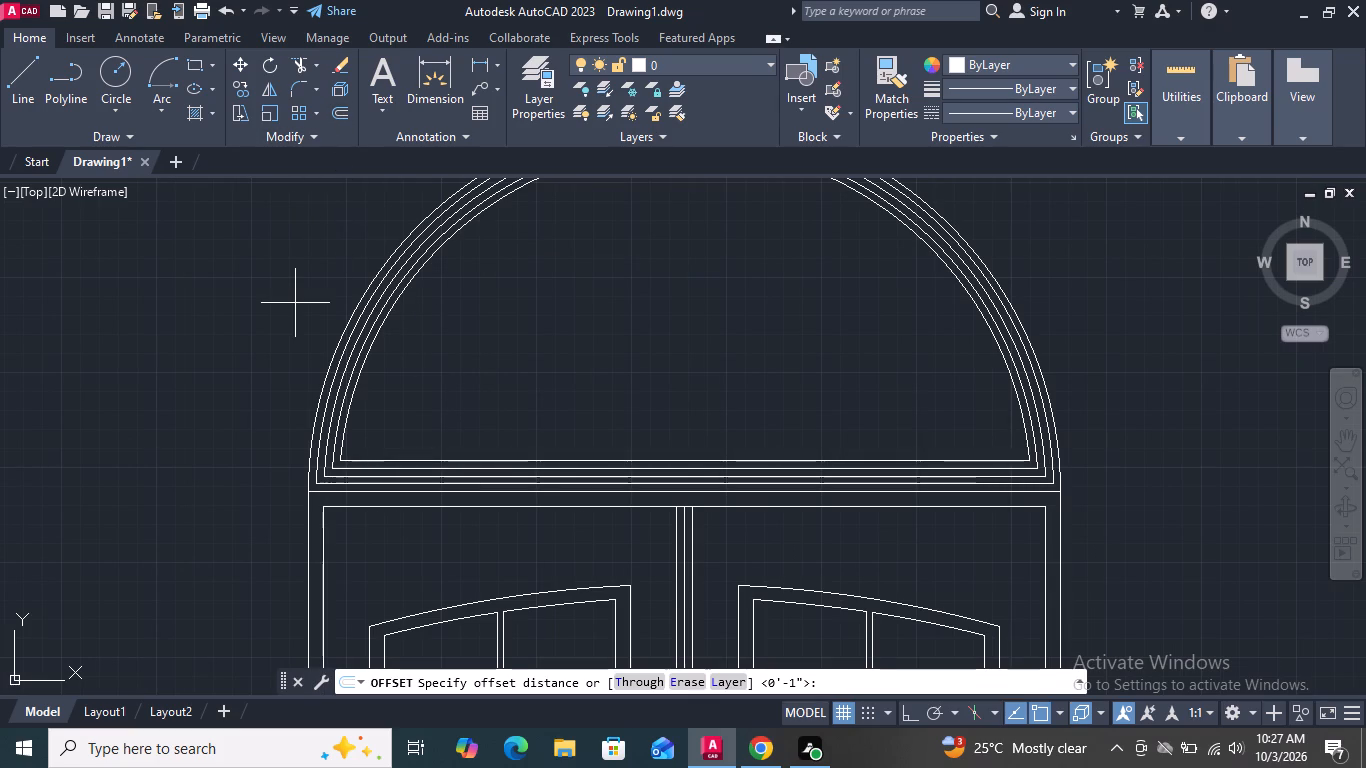
key("Return")
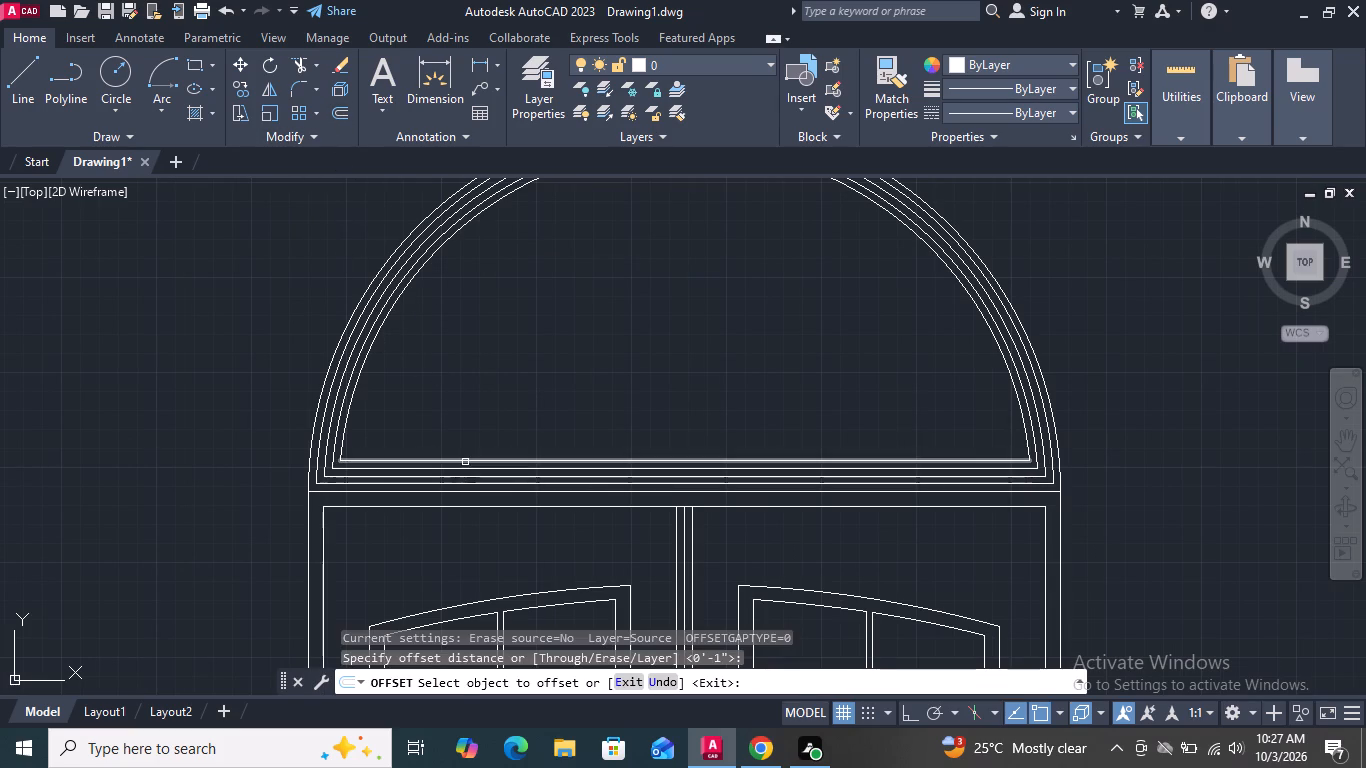
left_click(465, 460)
left_click(470, 420)
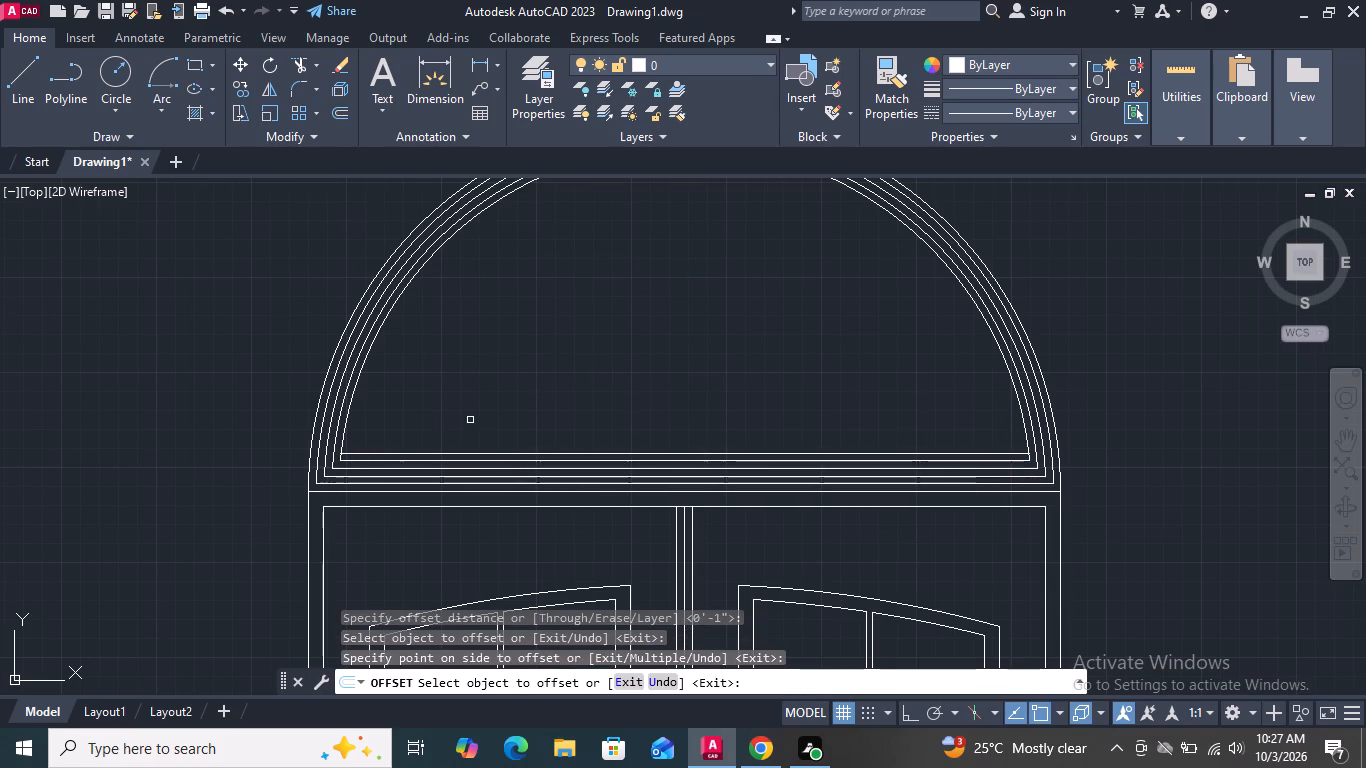
key("space")
Offset the transom's innermost arc inward by 6".
key("space")
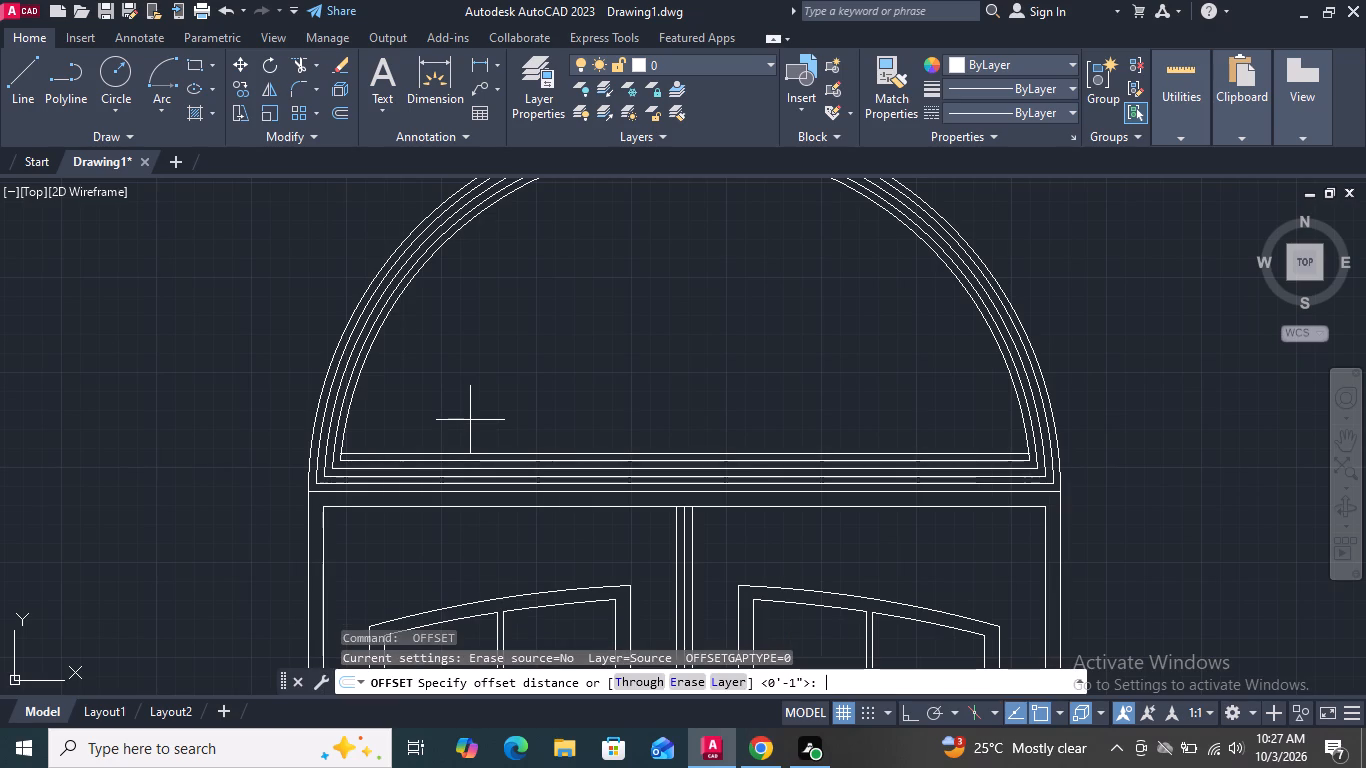
type("6\"")
key("Return")
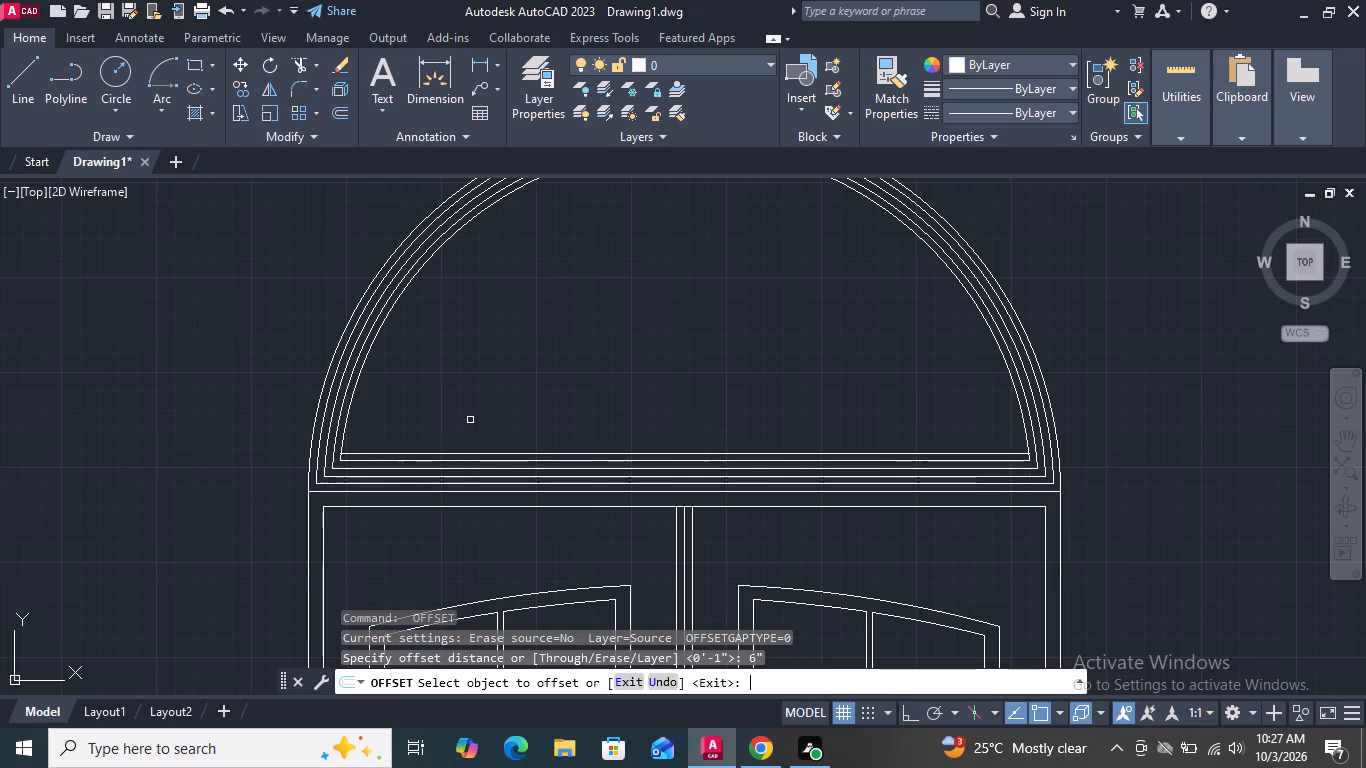
left_click(368, 356)
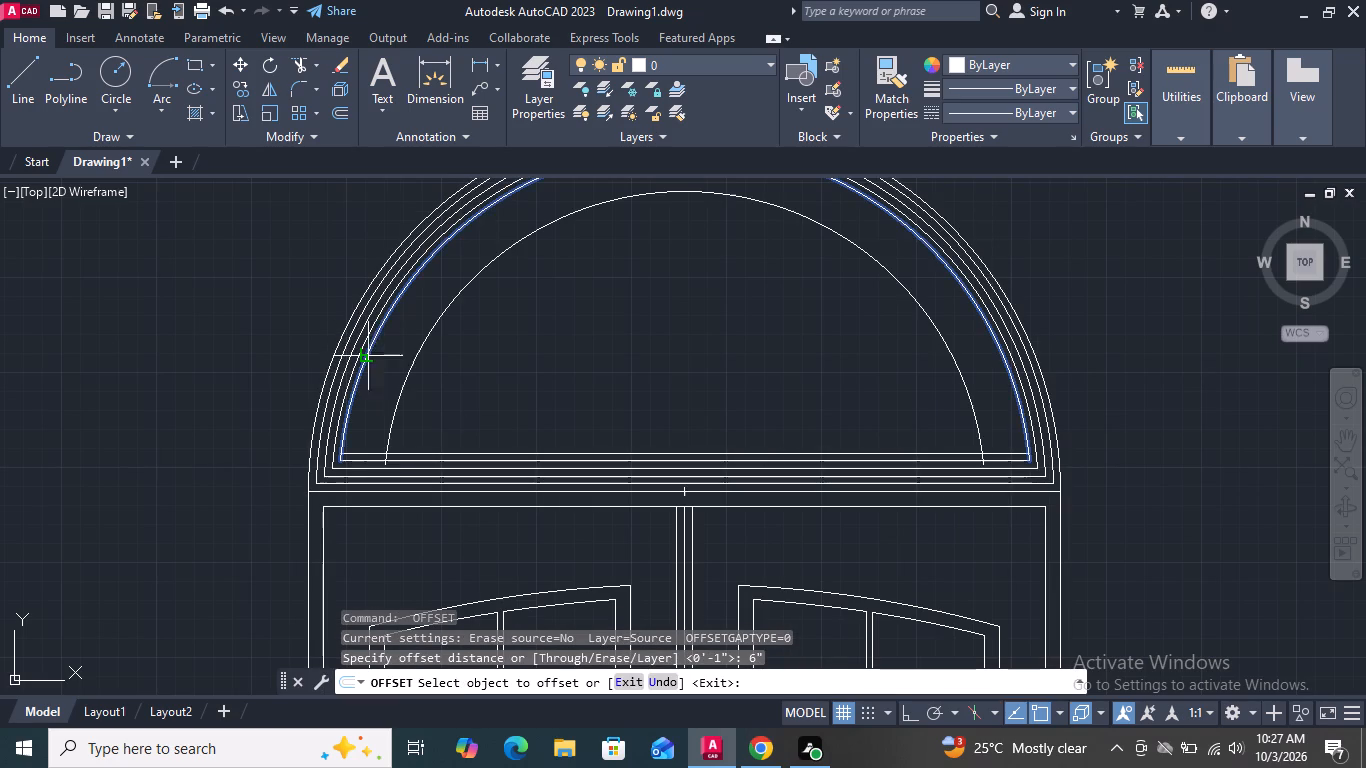
left_click(393, 382)
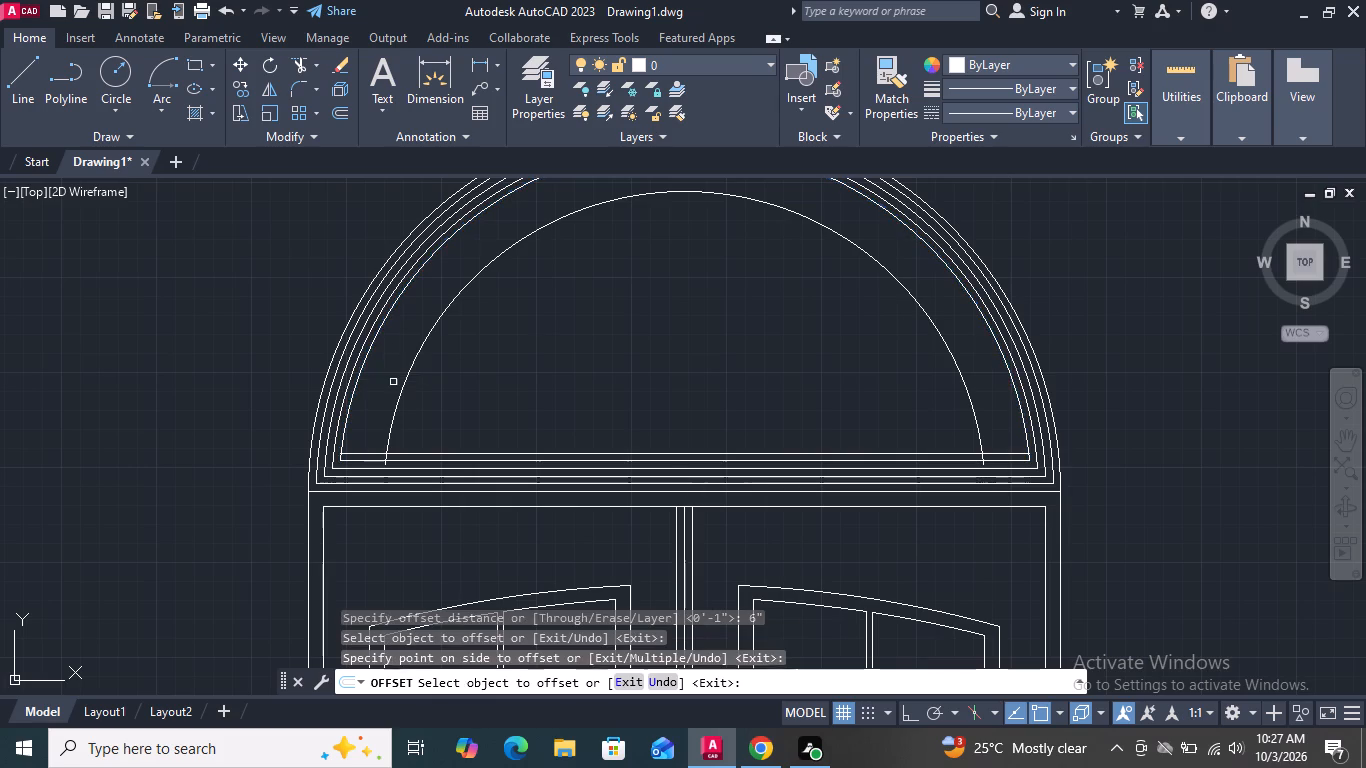
key("Escape")
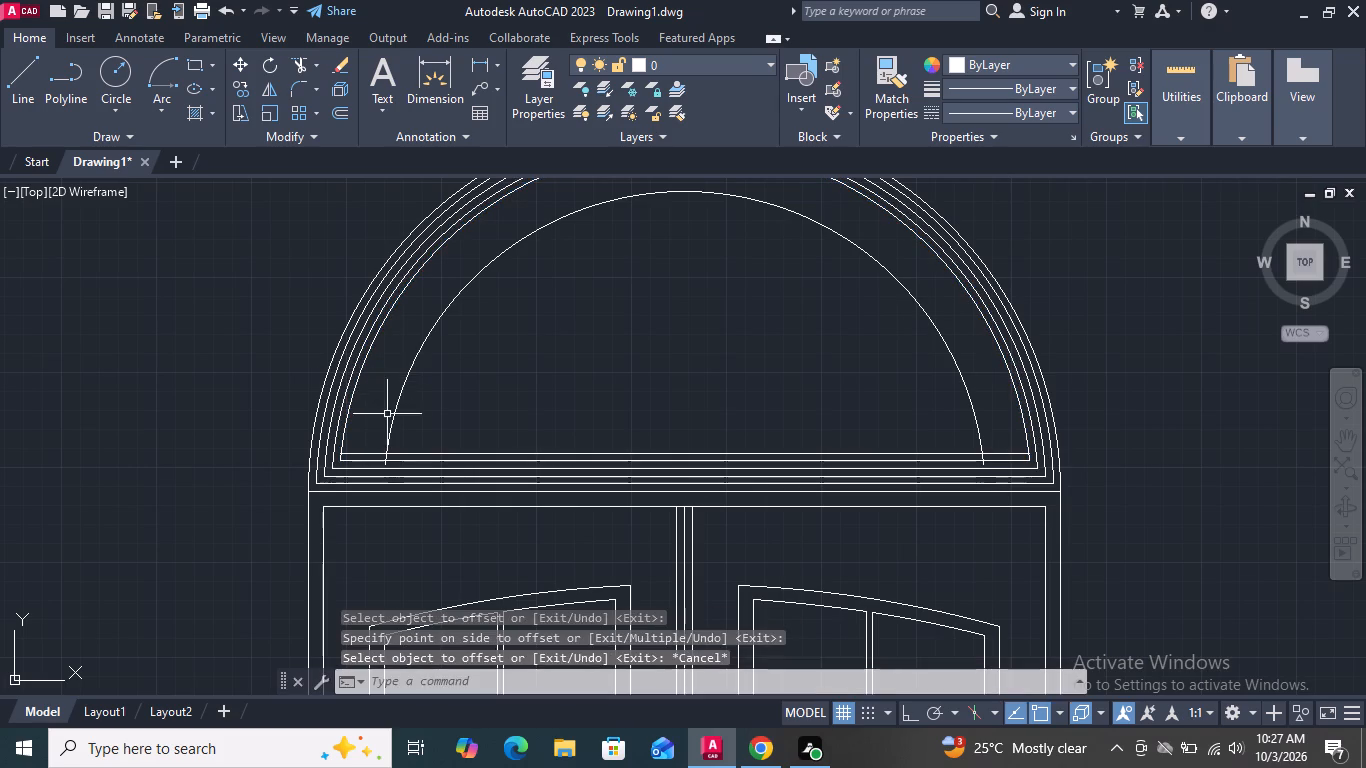
Offset the transom's inner arc inward by 1" to make a double arc.
key("space")
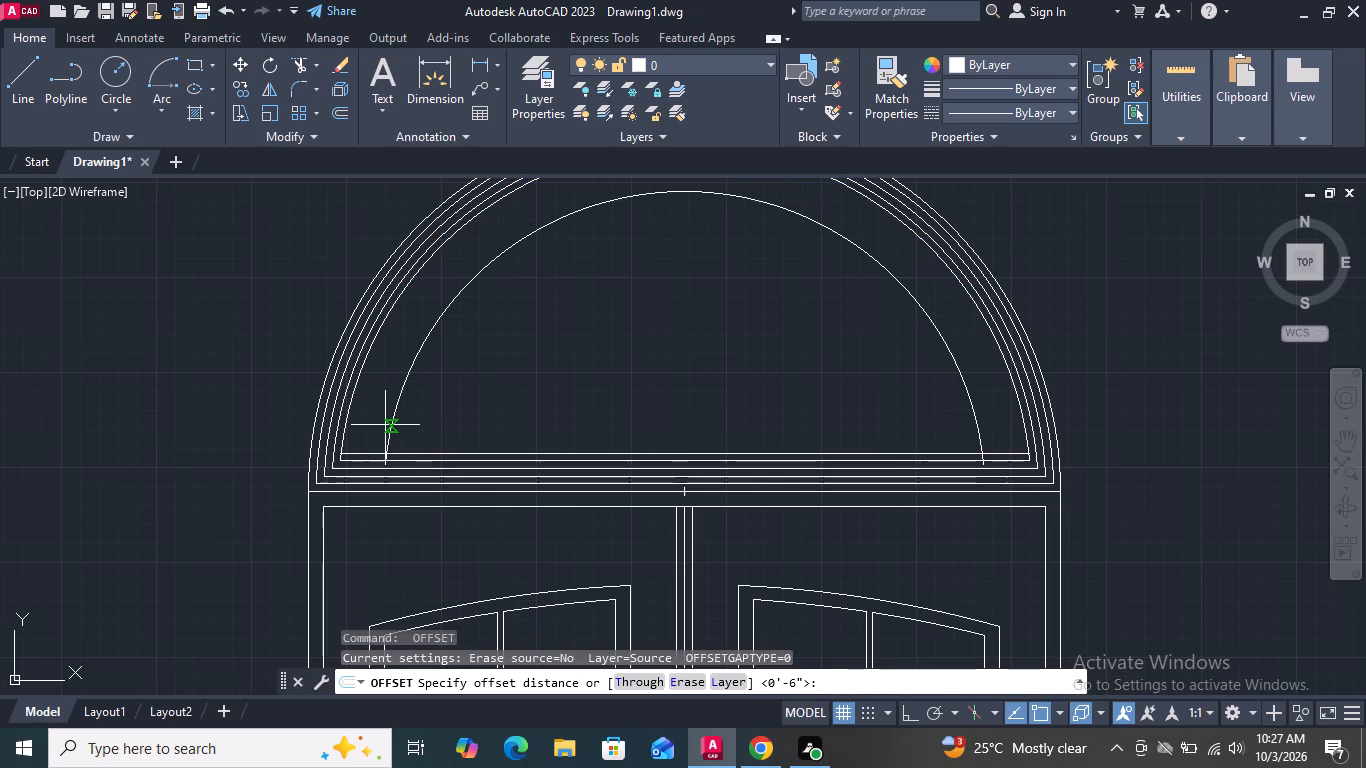
type("1\"")
key("Return")
left_click(409, 378)
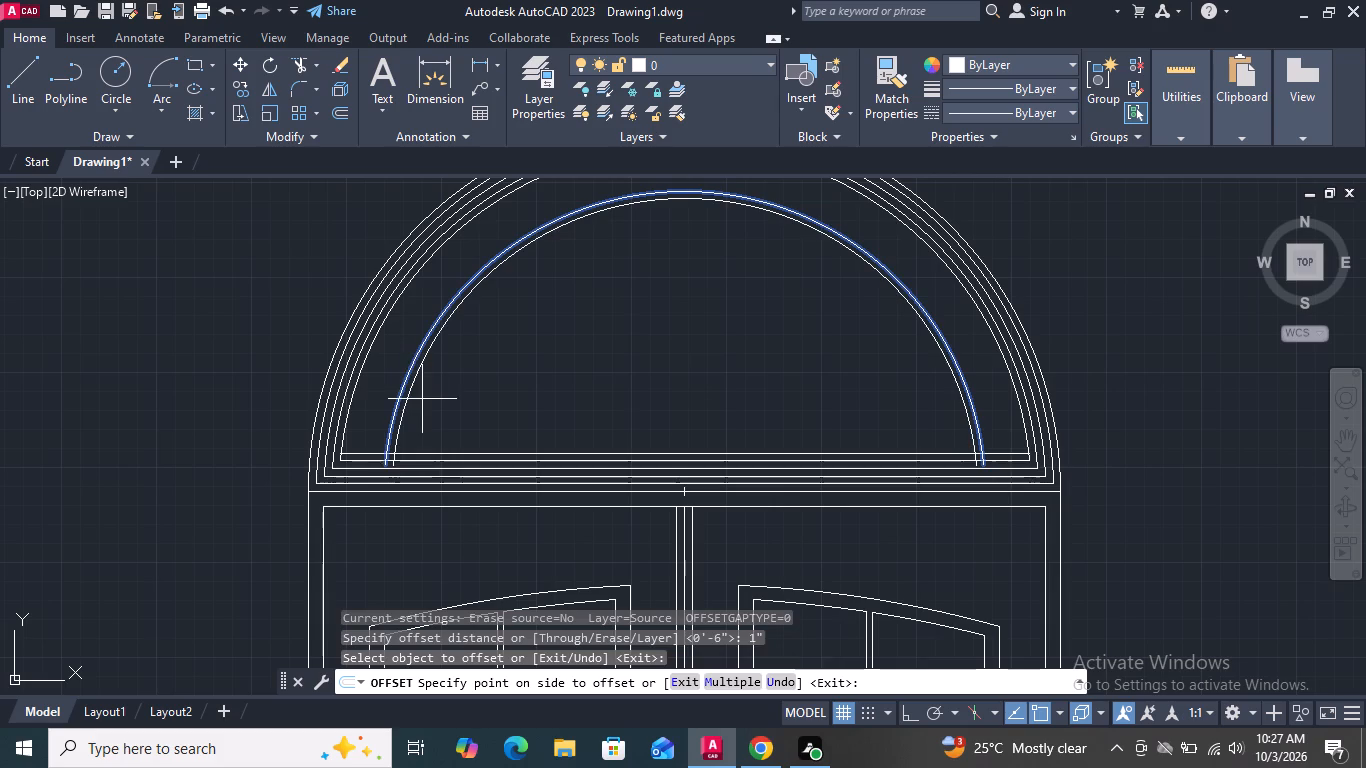
left_click(422, 399)
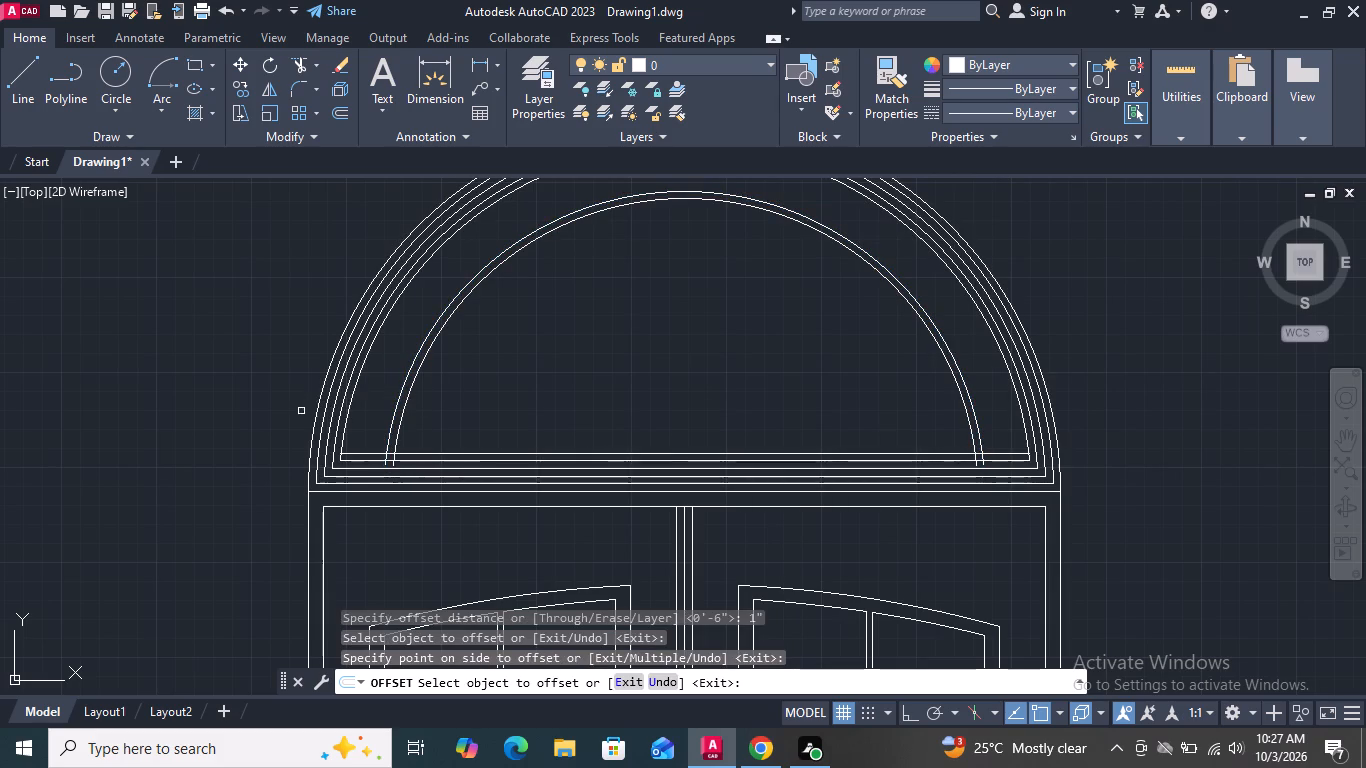
key("space")
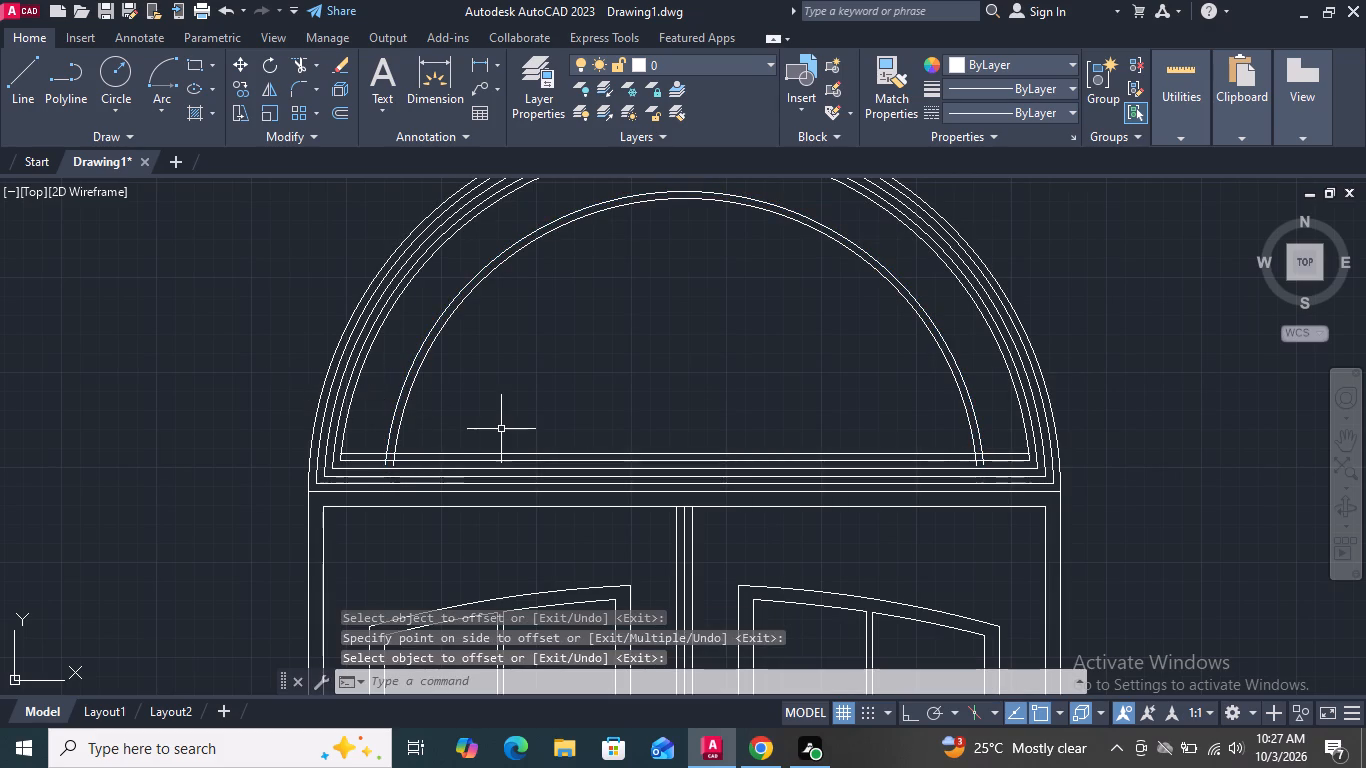
Offset the transom's uppermost horizontal base line upward by 6".
key("space")
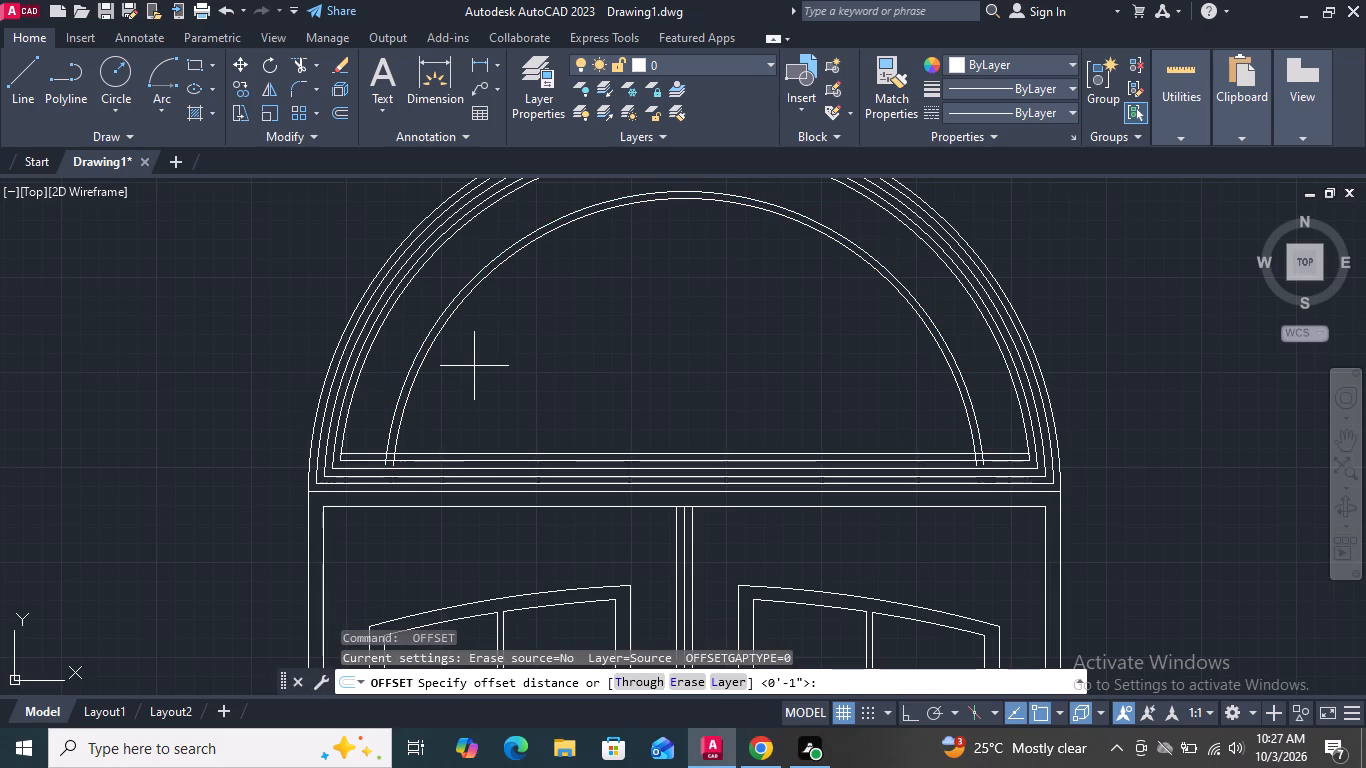
type("6\"")
key("Return")
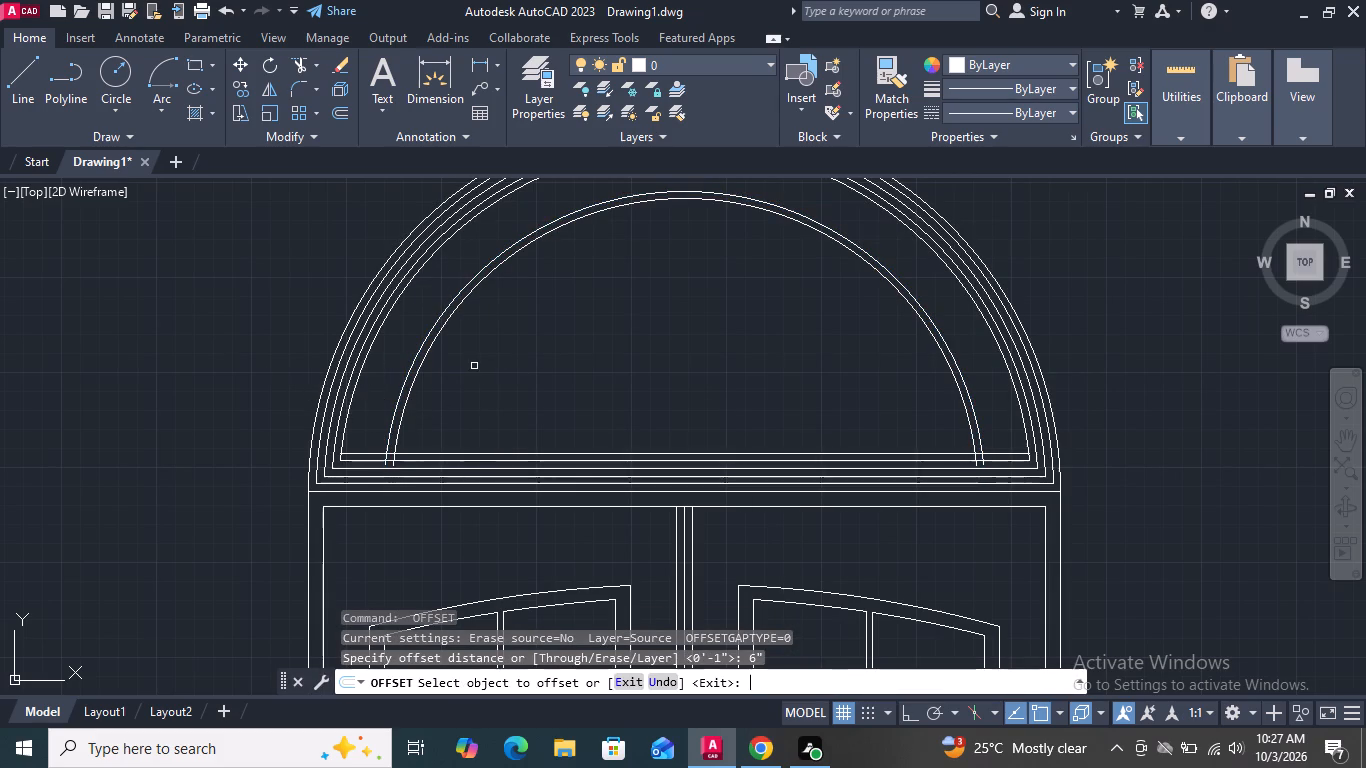
left_click(509, 451)
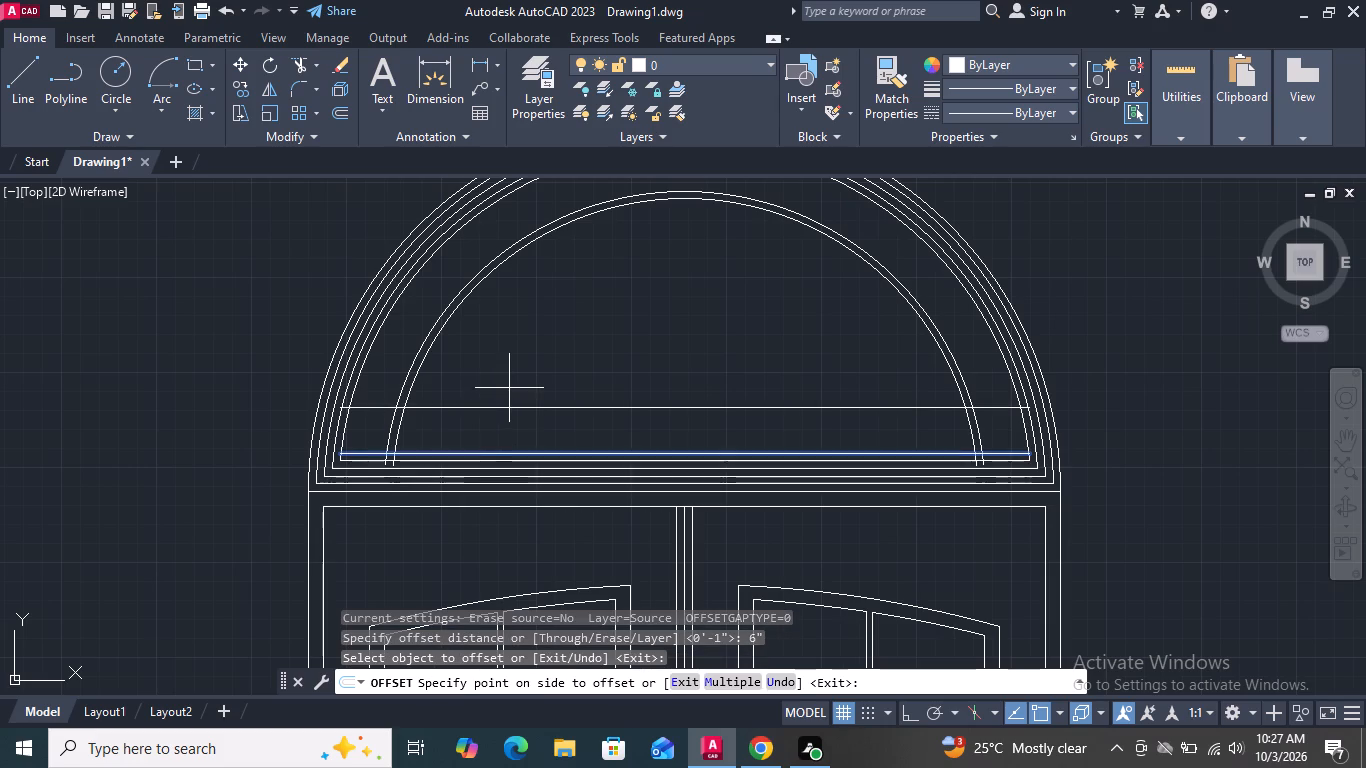
left_click(509, 388)
key("Escape")
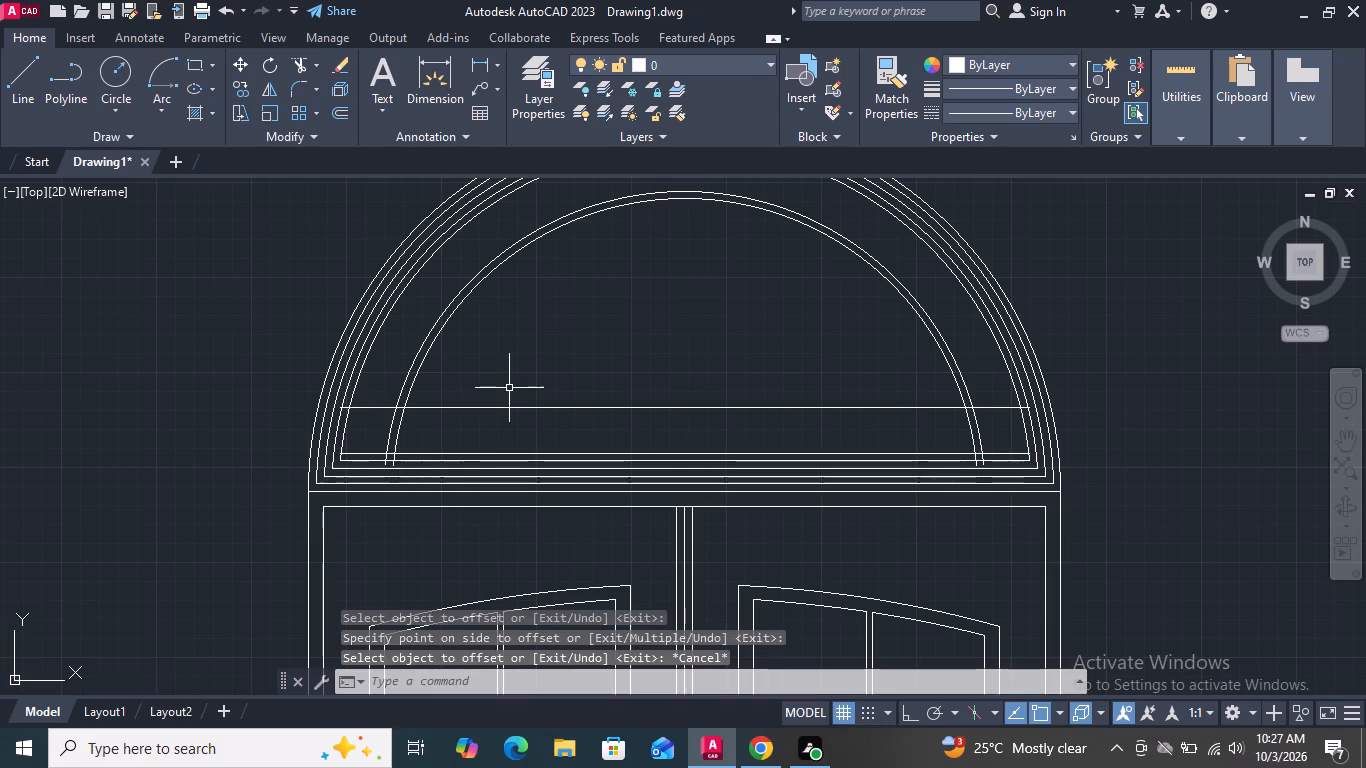
Offset the new horizontal line upward by 1" to form a double crossbar.
key("space")
type("1\"")
key("Return")
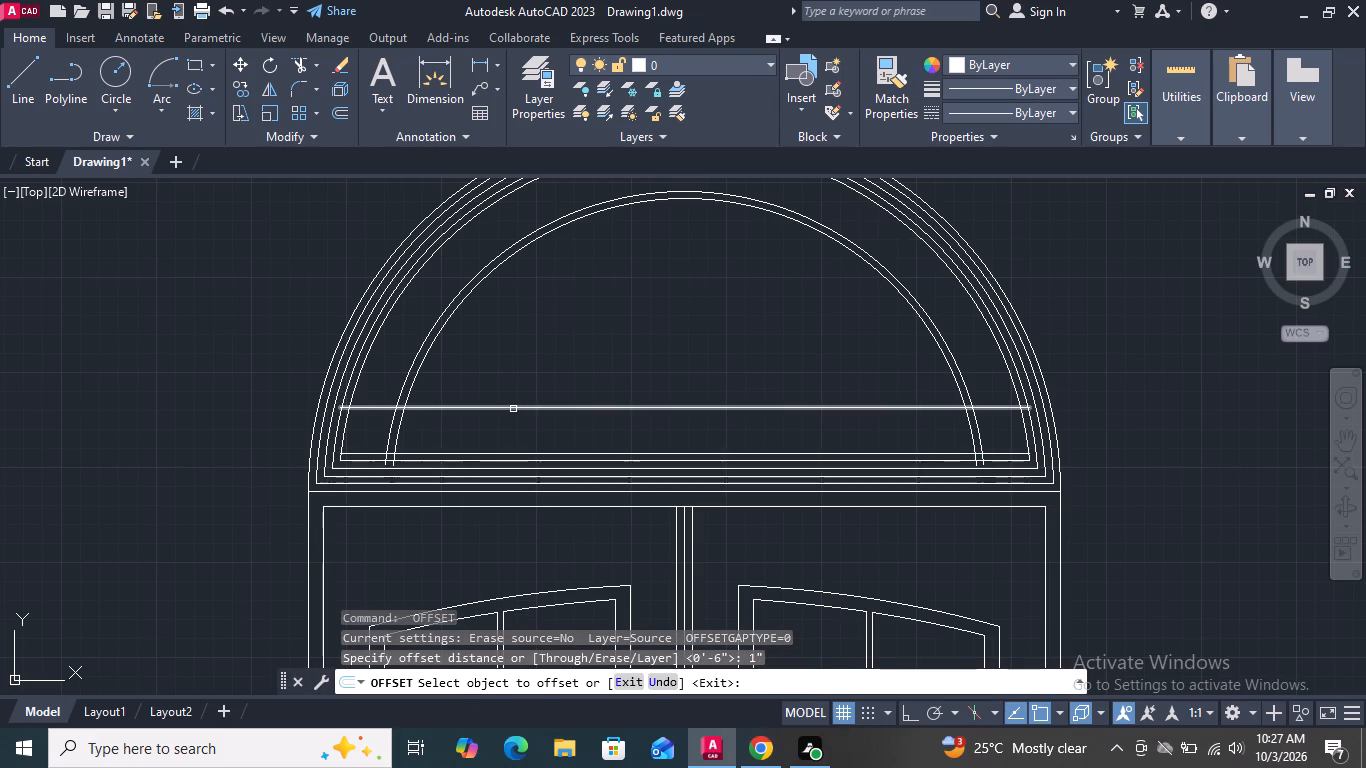
left_click(513, 409)
double_click(513, 378)
key("space")
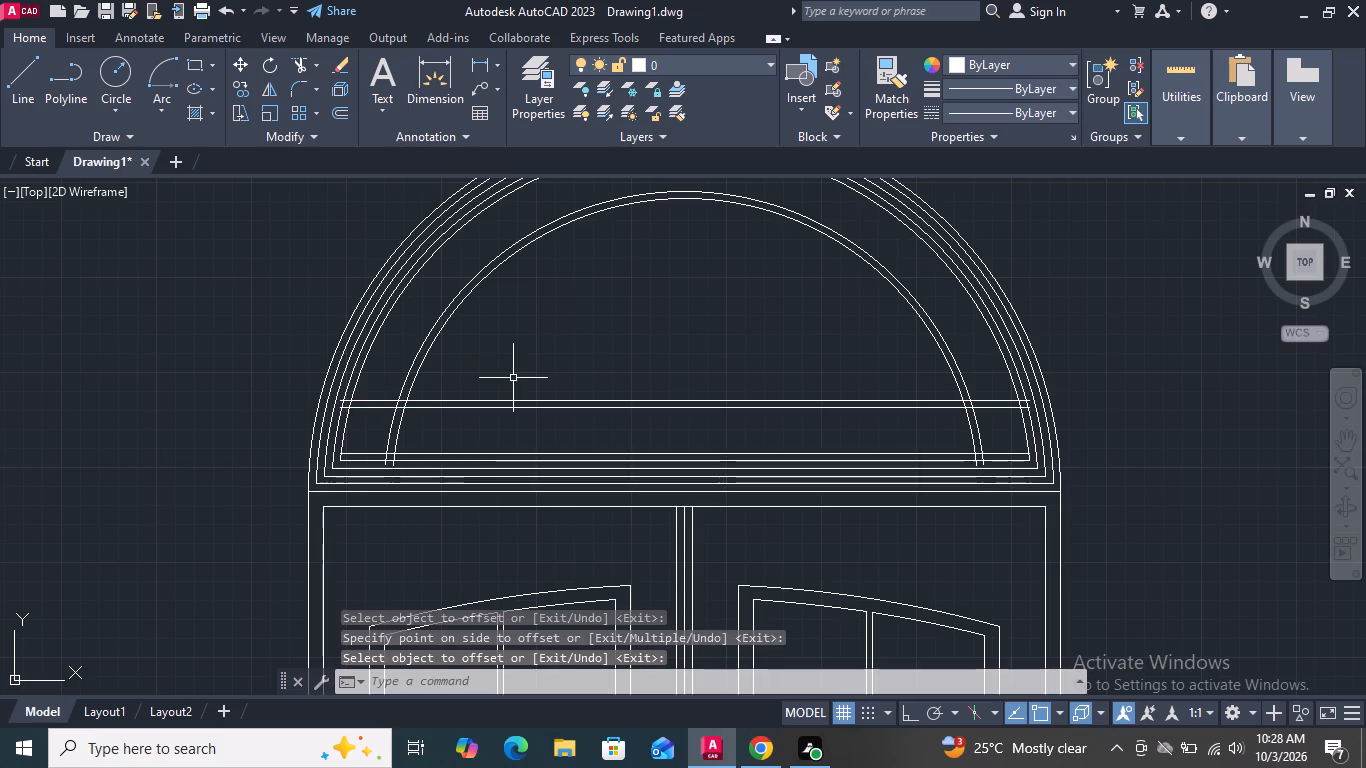
key("Escape")
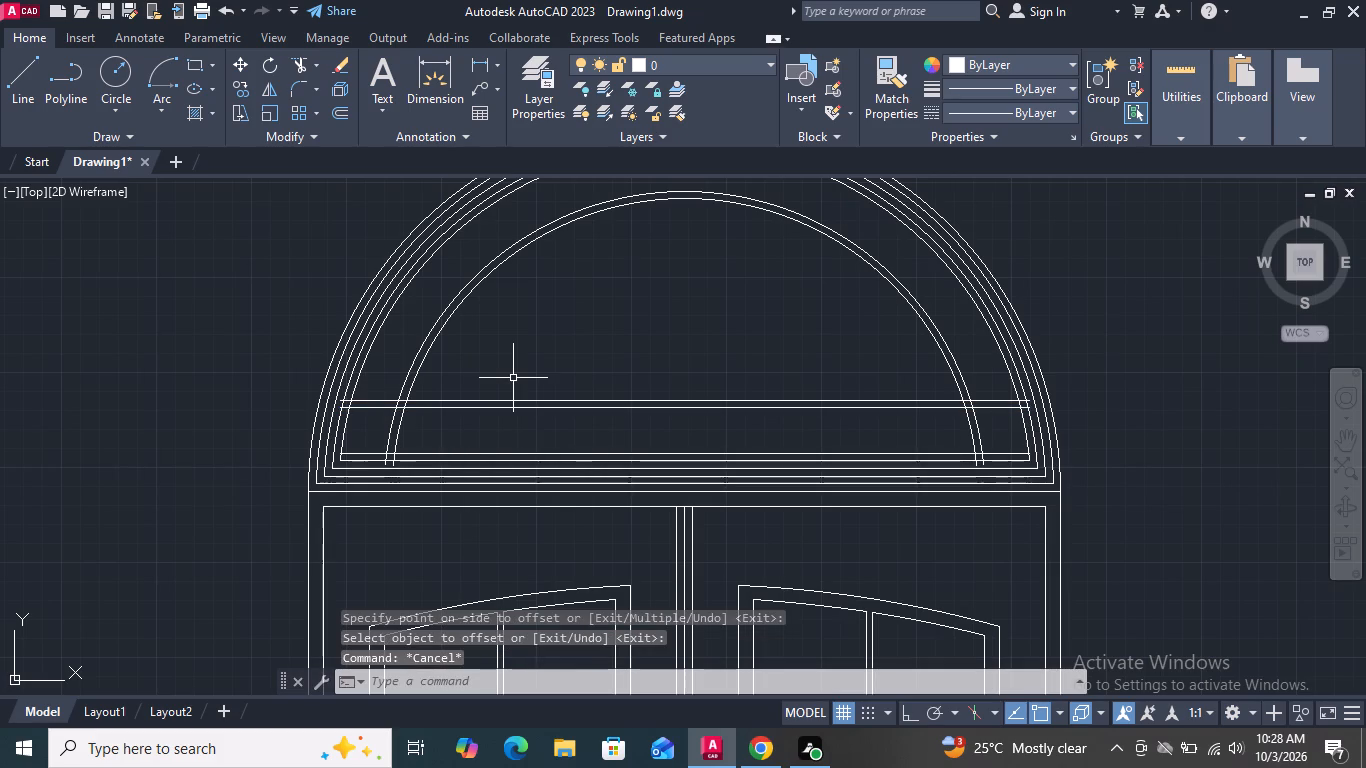
key("Escape")
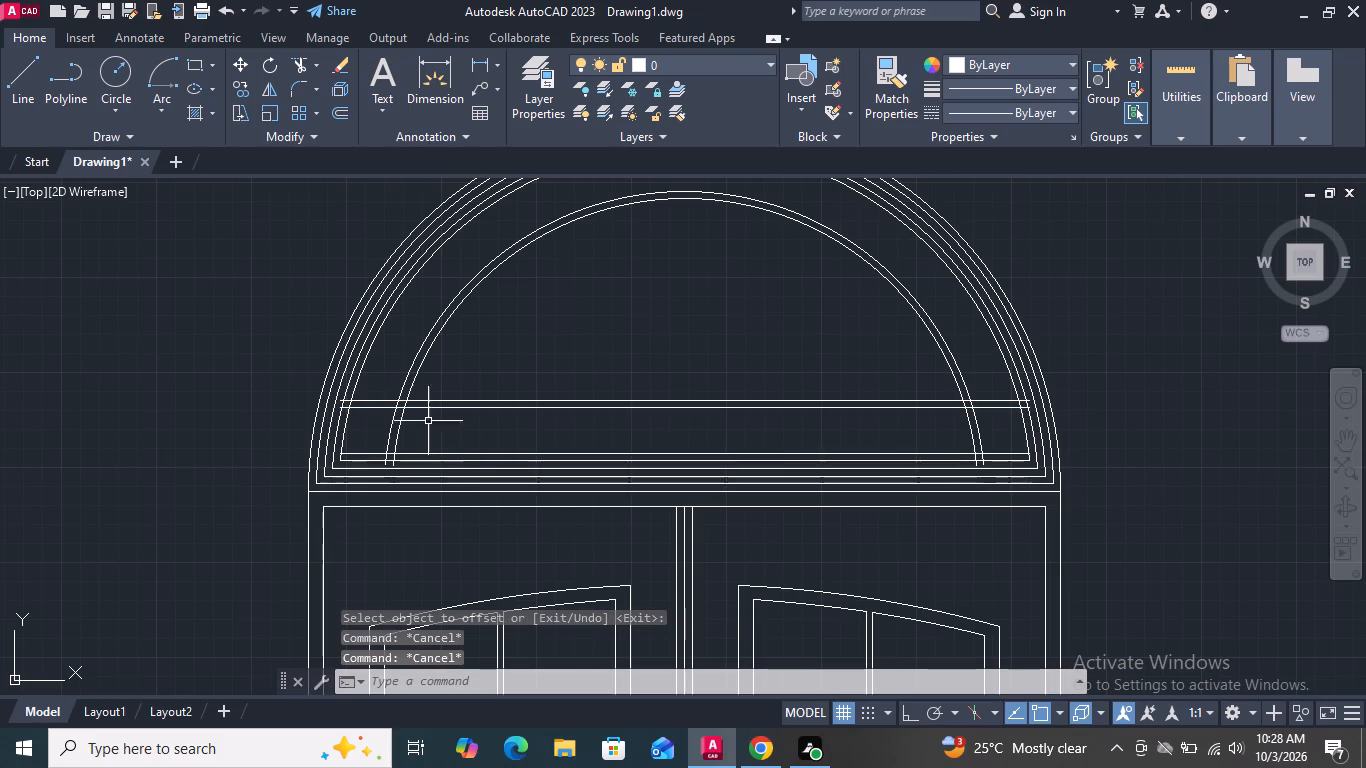
Trim the crossbar lines' left ends back to the innermost frame arc and cut that arc's segment between the two lines.
scroll(344, 408, "up", 3)
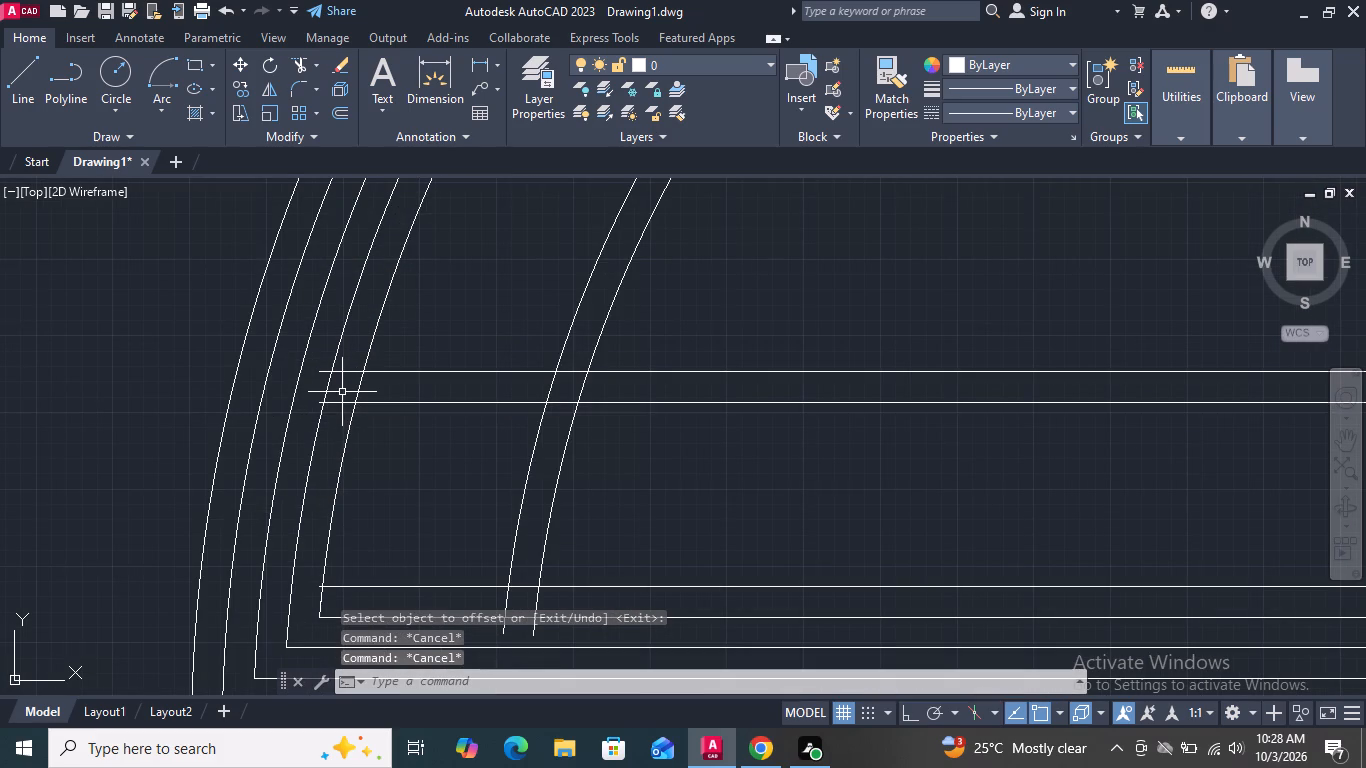
left_click(300, 62)
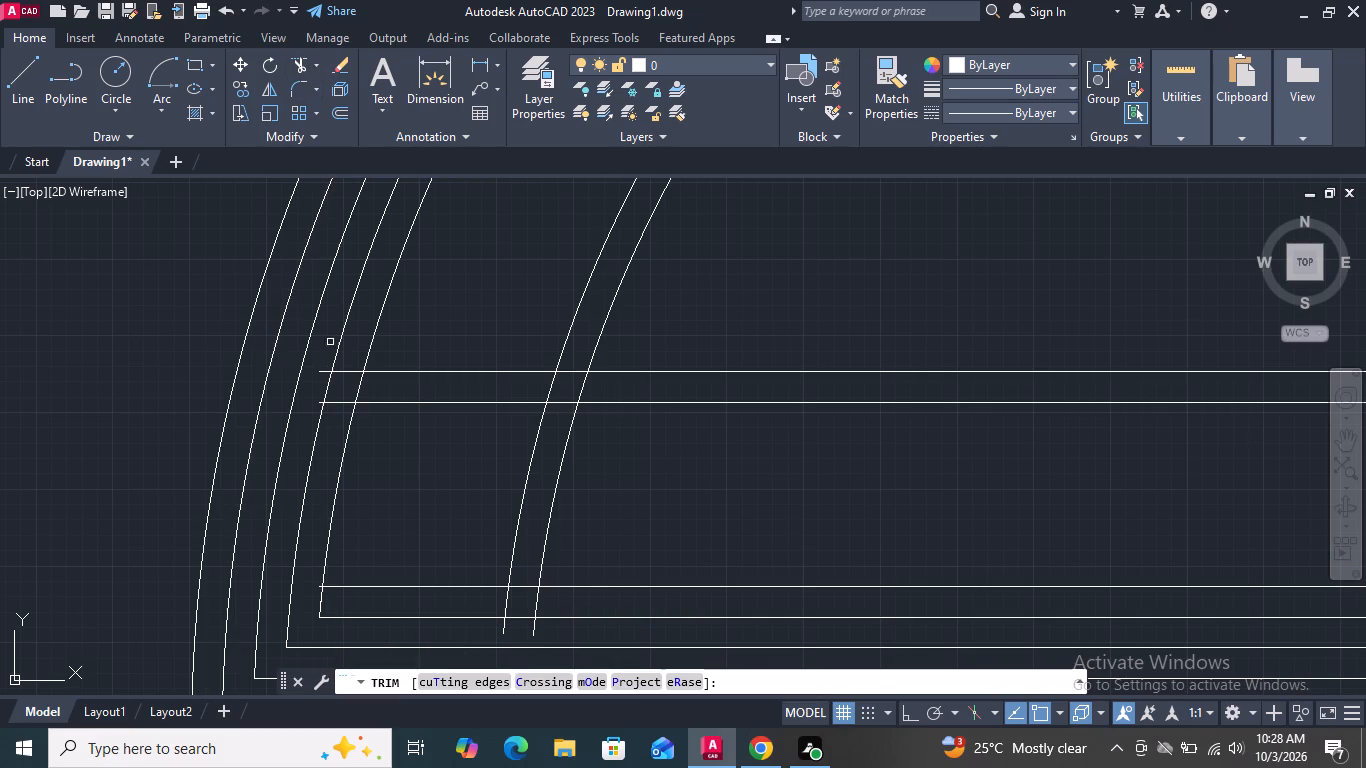
left_click(323, 374)
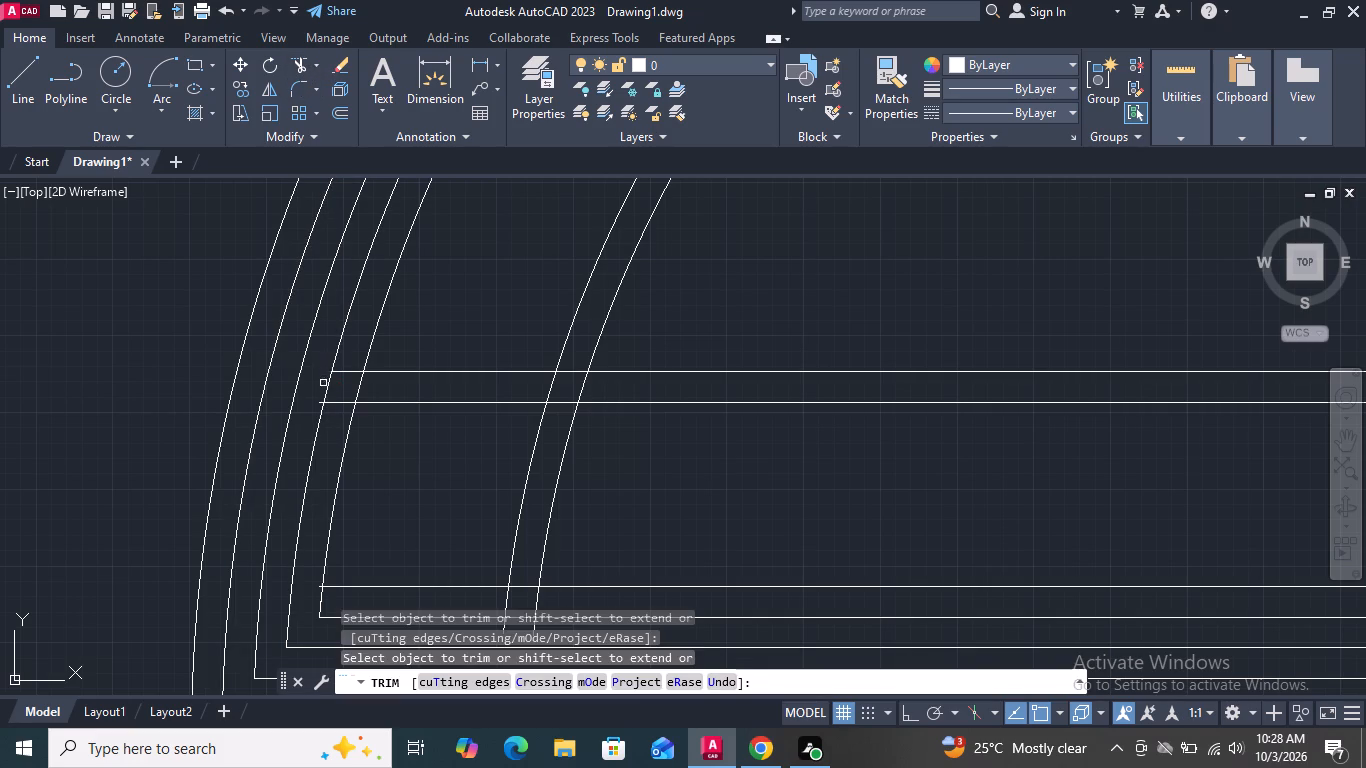
scroll(317, 395, "up", 4)
left_click(314, 438)
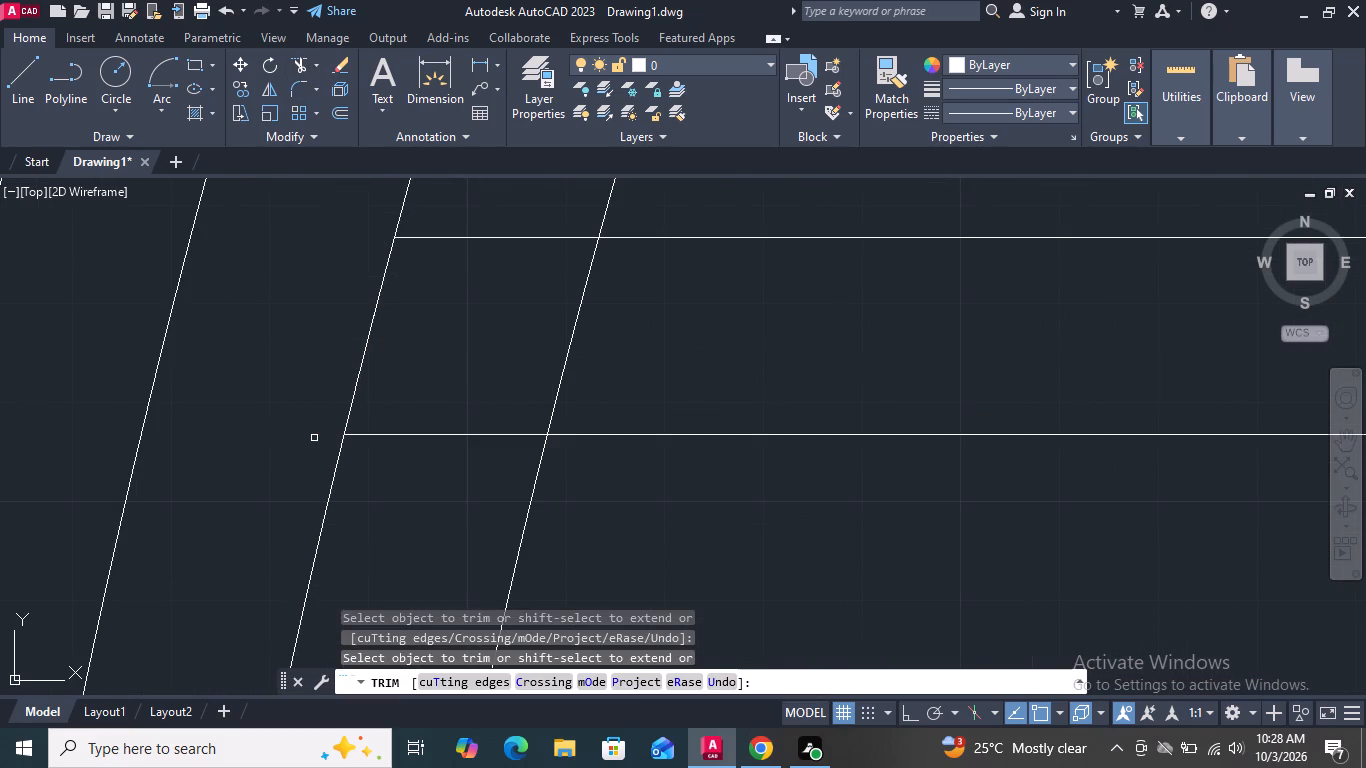
scroll(314, 438, "down", 3)
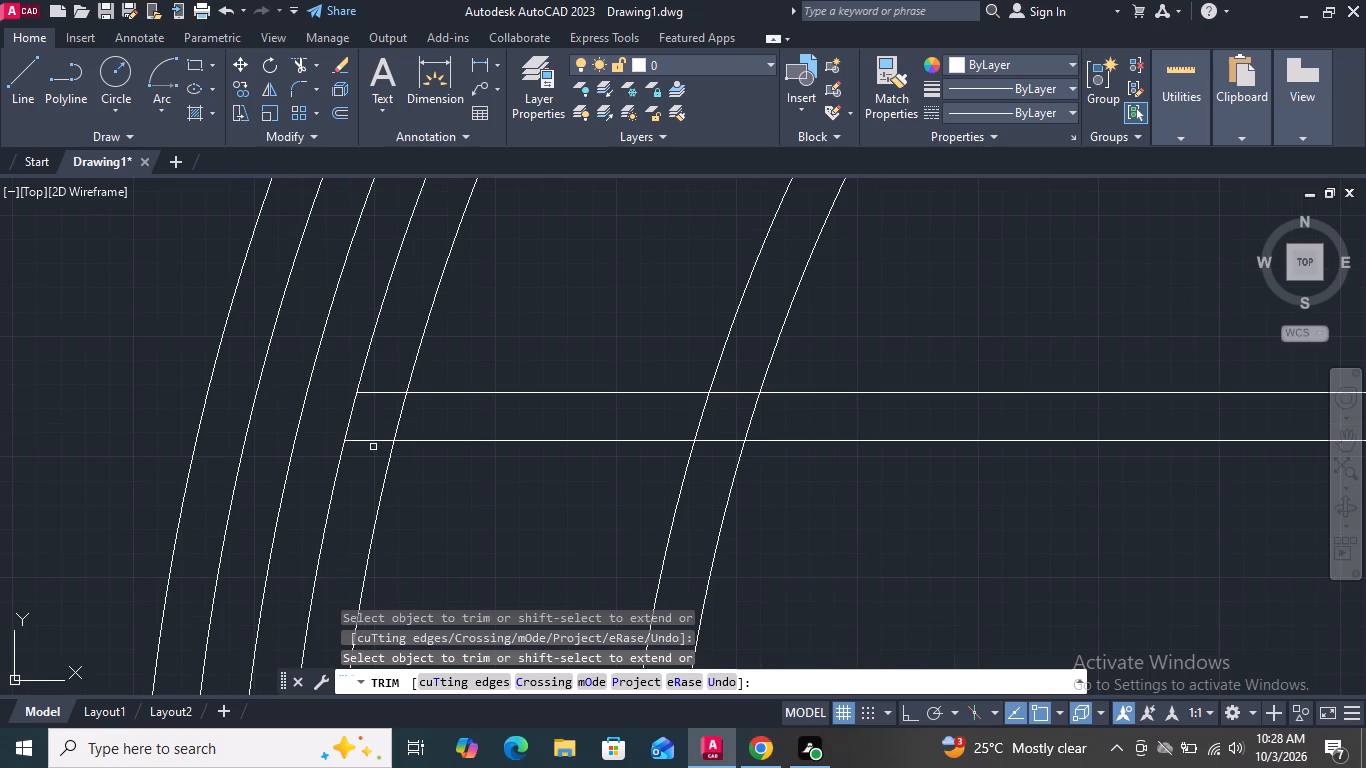
left_click(374, 441)
left_click(383, 392)
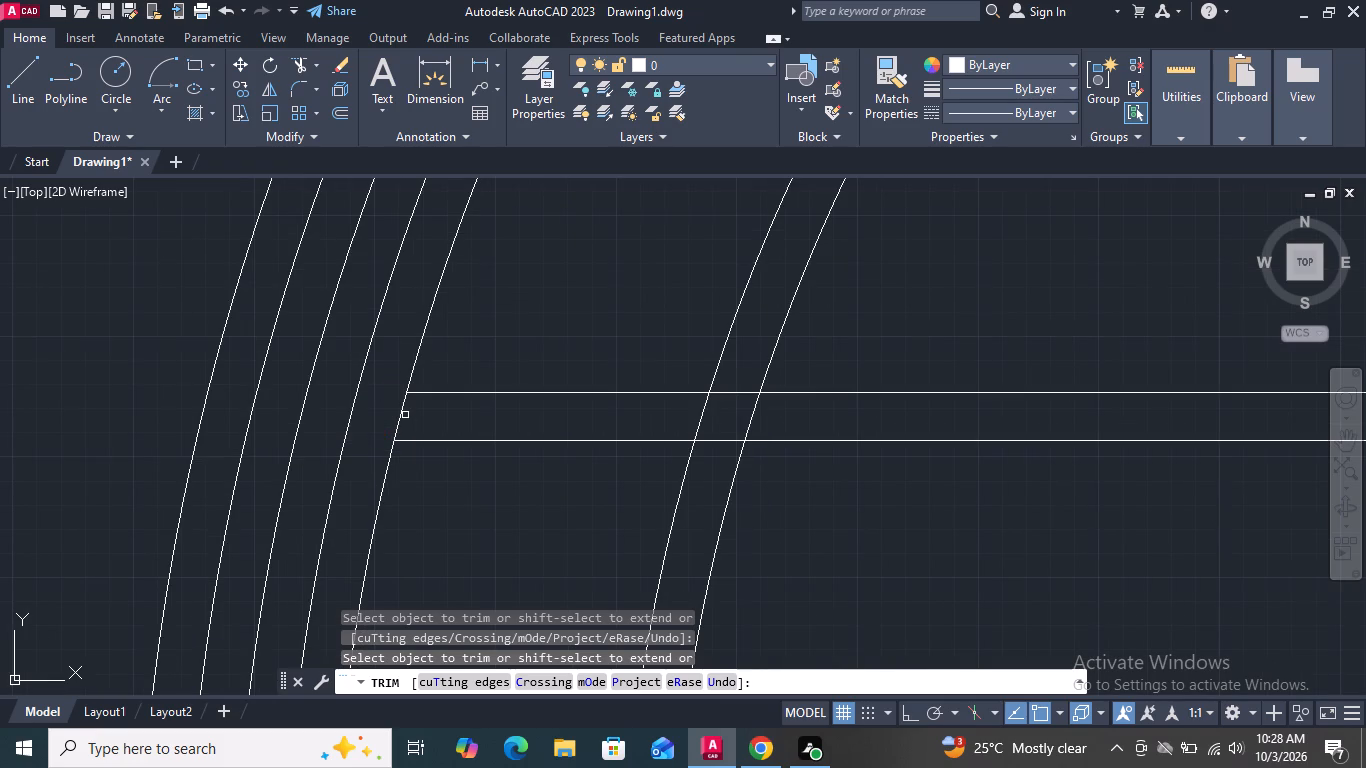
left_click(401, 414)
scroll(401, 413, "down", 2)
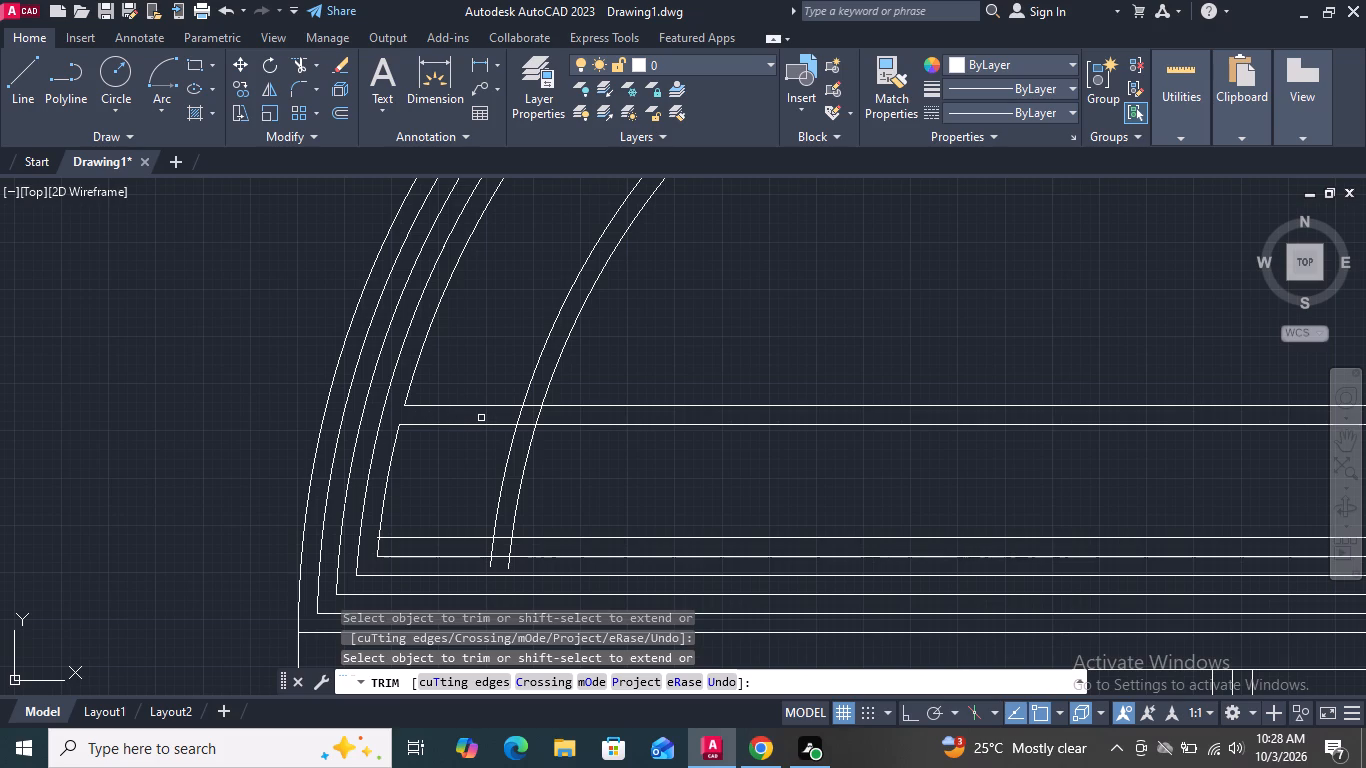
Trim the arc and line segments inside the left crossing of the double arc and double crossbar, leaving it open.
scroll(497, 417, "up", 2)
left_click(551, 405)
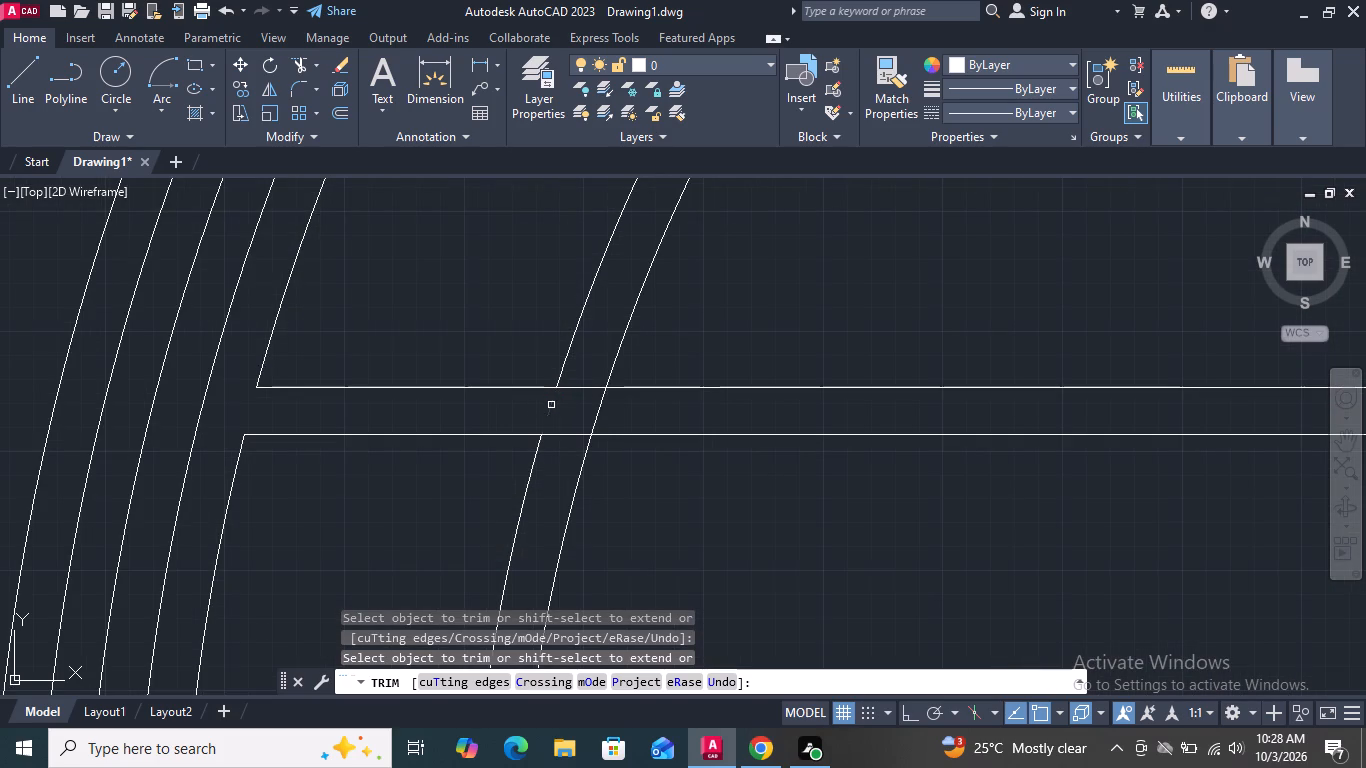
left_click(582, 391)
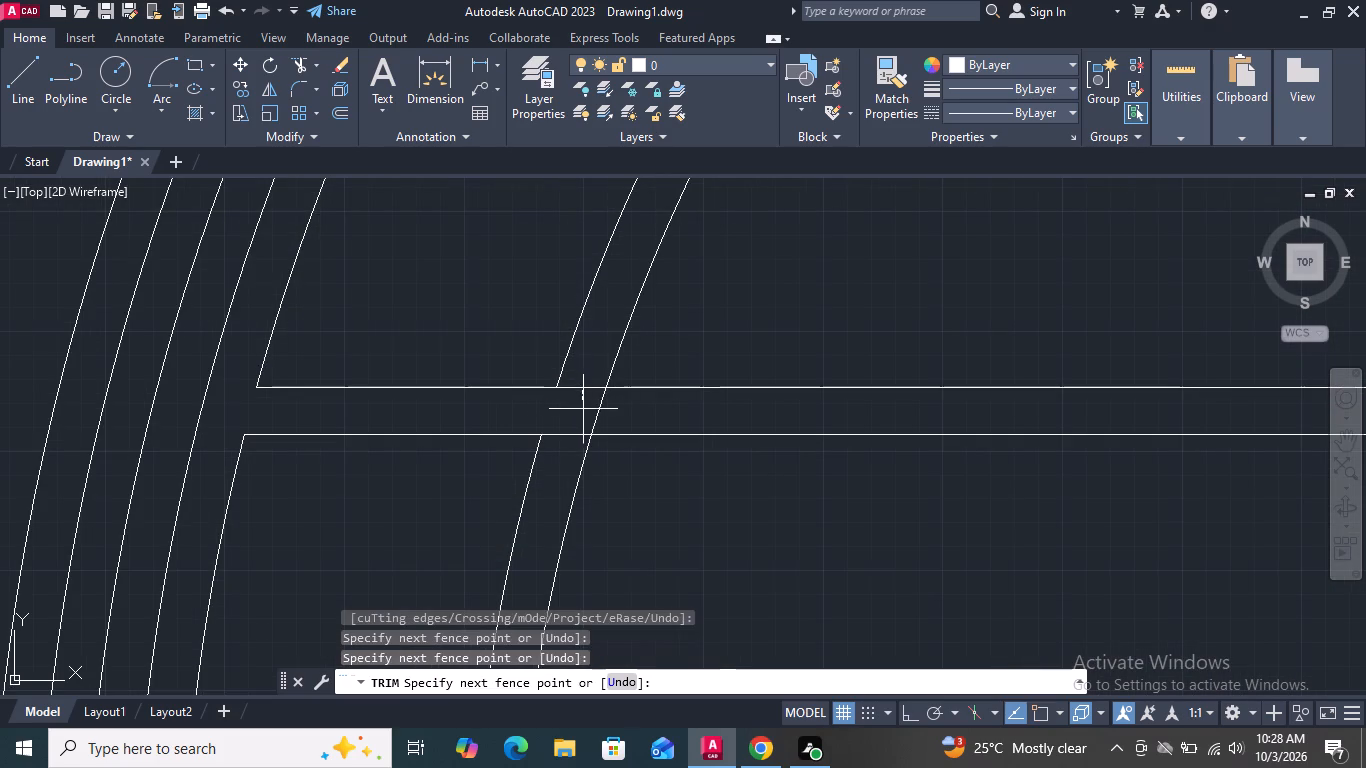
left_click(603, 412)
left_click(591, 386)
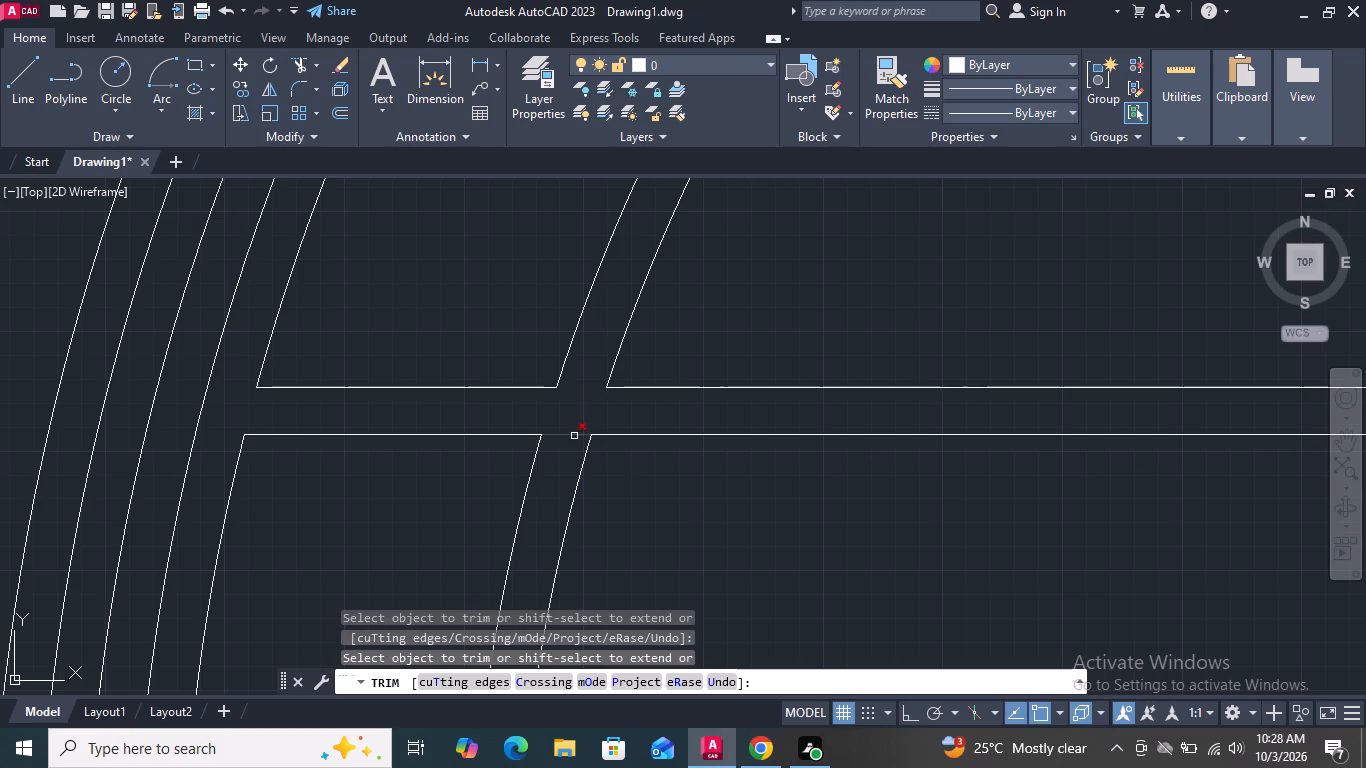
left_click(574, 436)
Trim the crossbar's right ends to the second-innermost frame arc and cut the two innermost frame arcs between the crossbar lines.
scroll(571, 436, "down", 5)
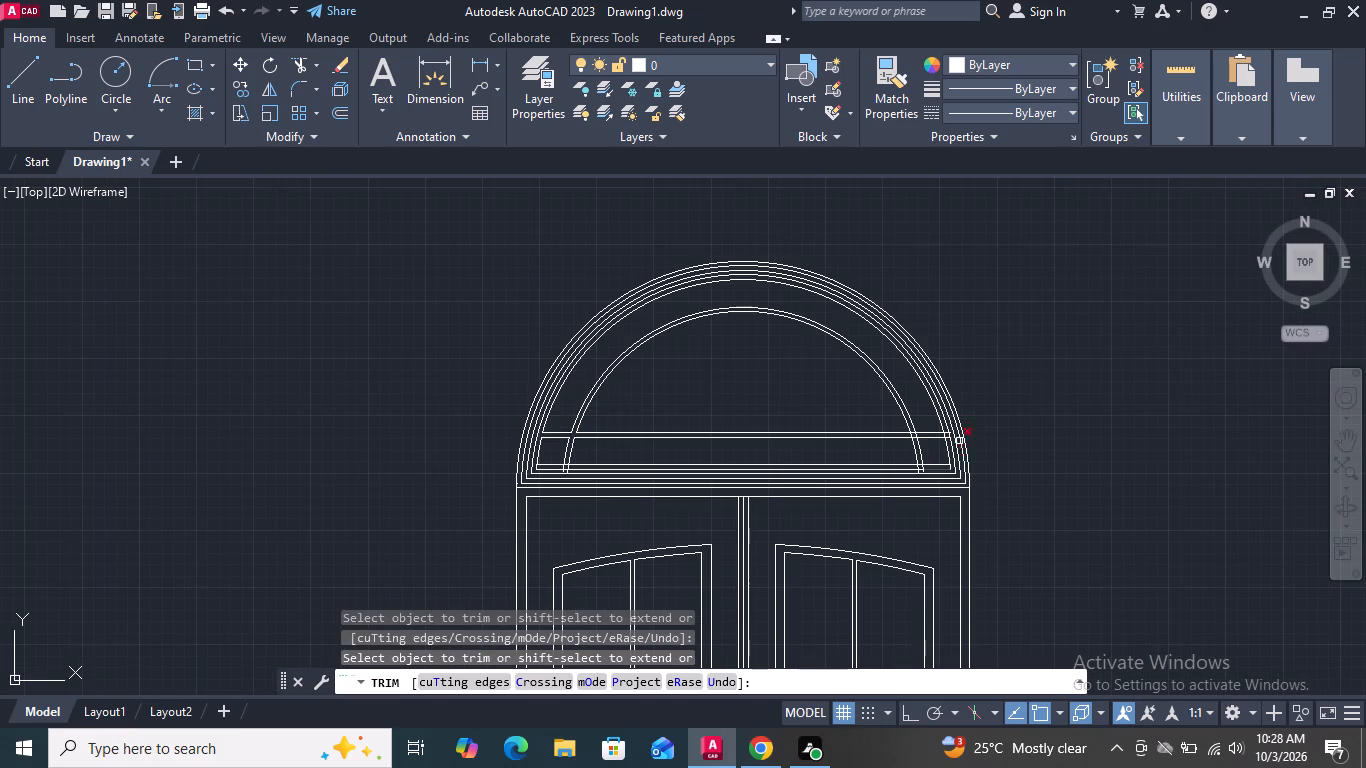
scroll(959, 428, "up", 6)
scroll(1104, 513, "up", 2)
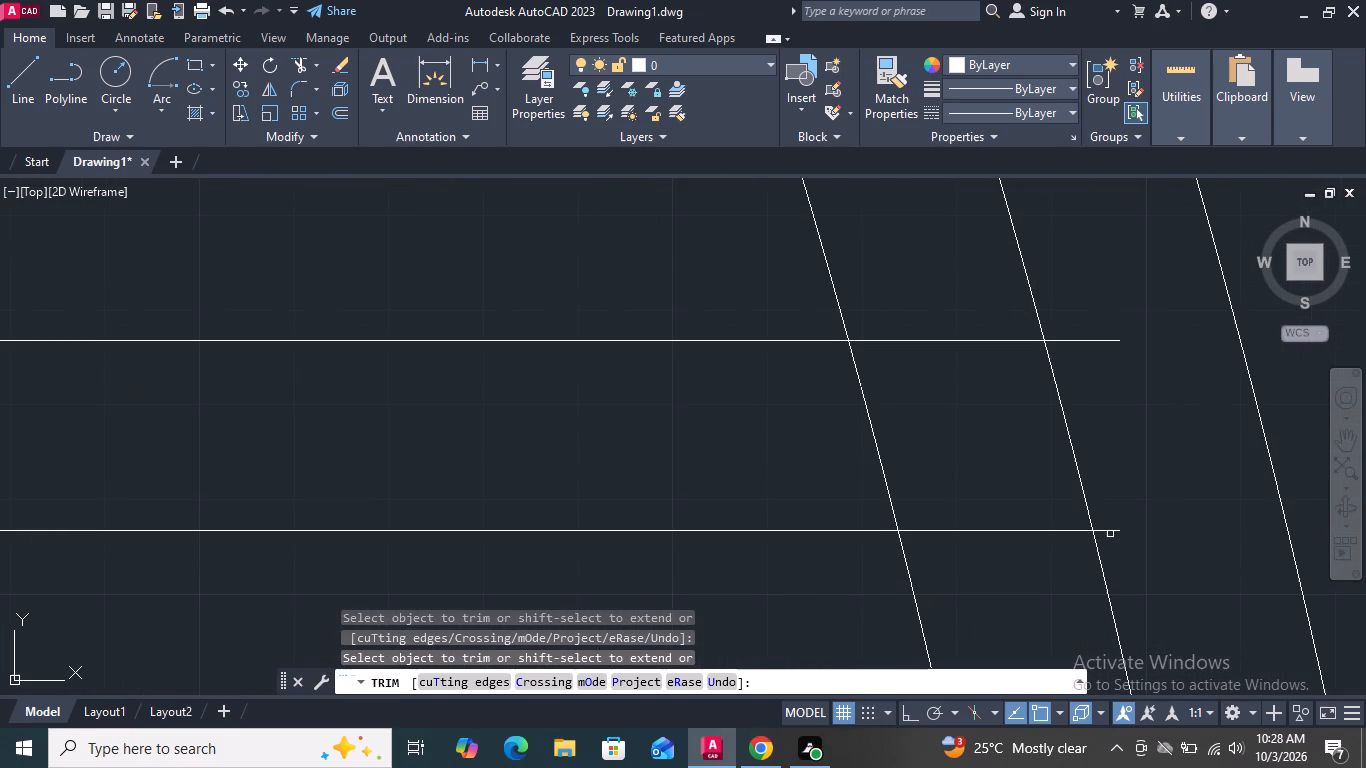
left_click(1110, 529)
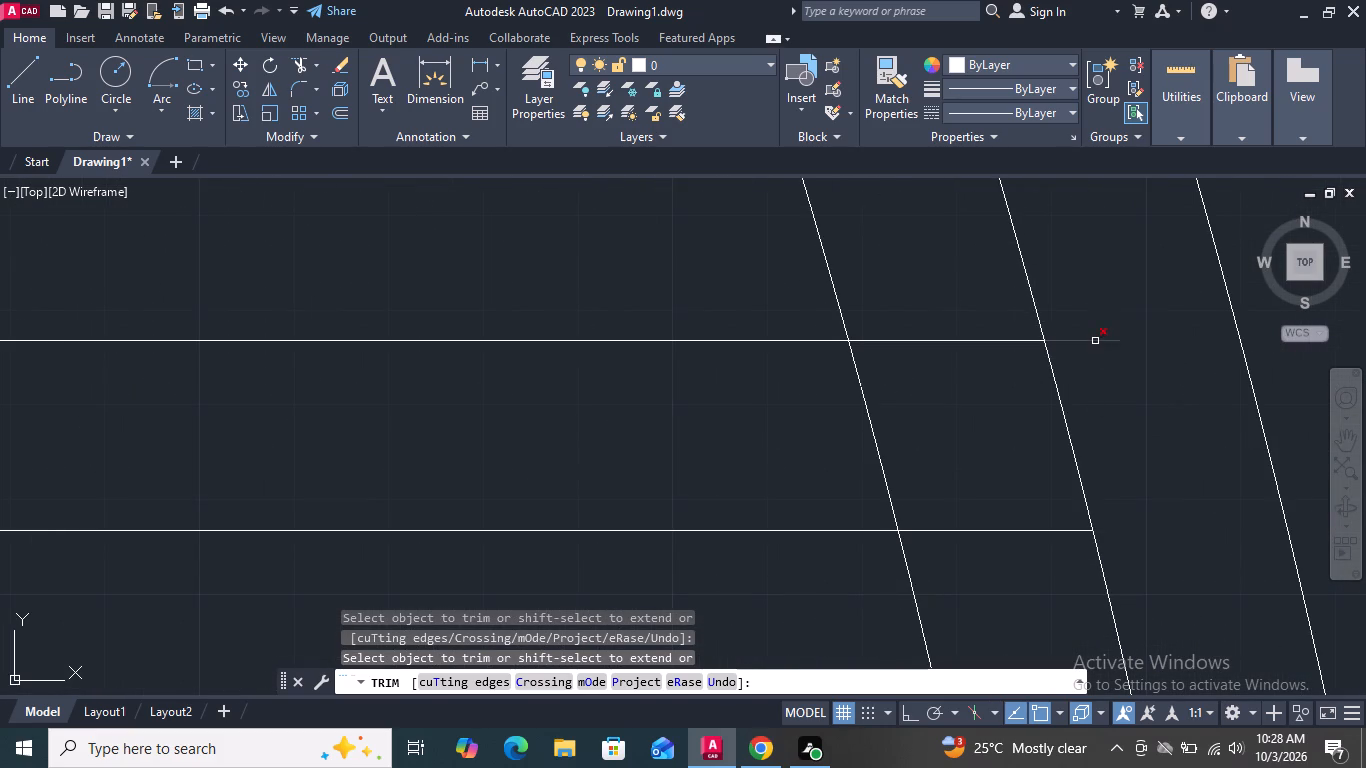
left_click(1095, 341)
scroll(1093, 352, "down", 6)
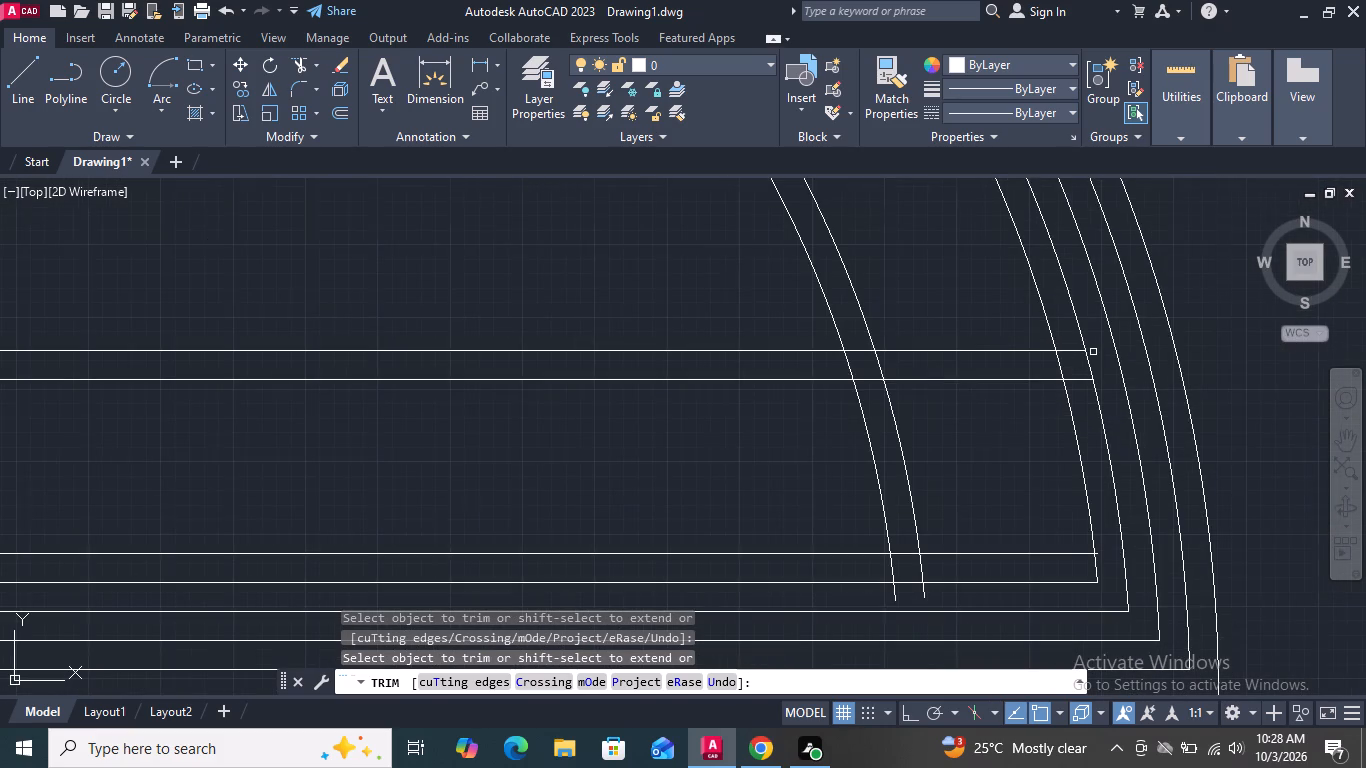
scroll(1093, 352, "up", 2)
left_click_drag(1087, 368, 1075, 365)
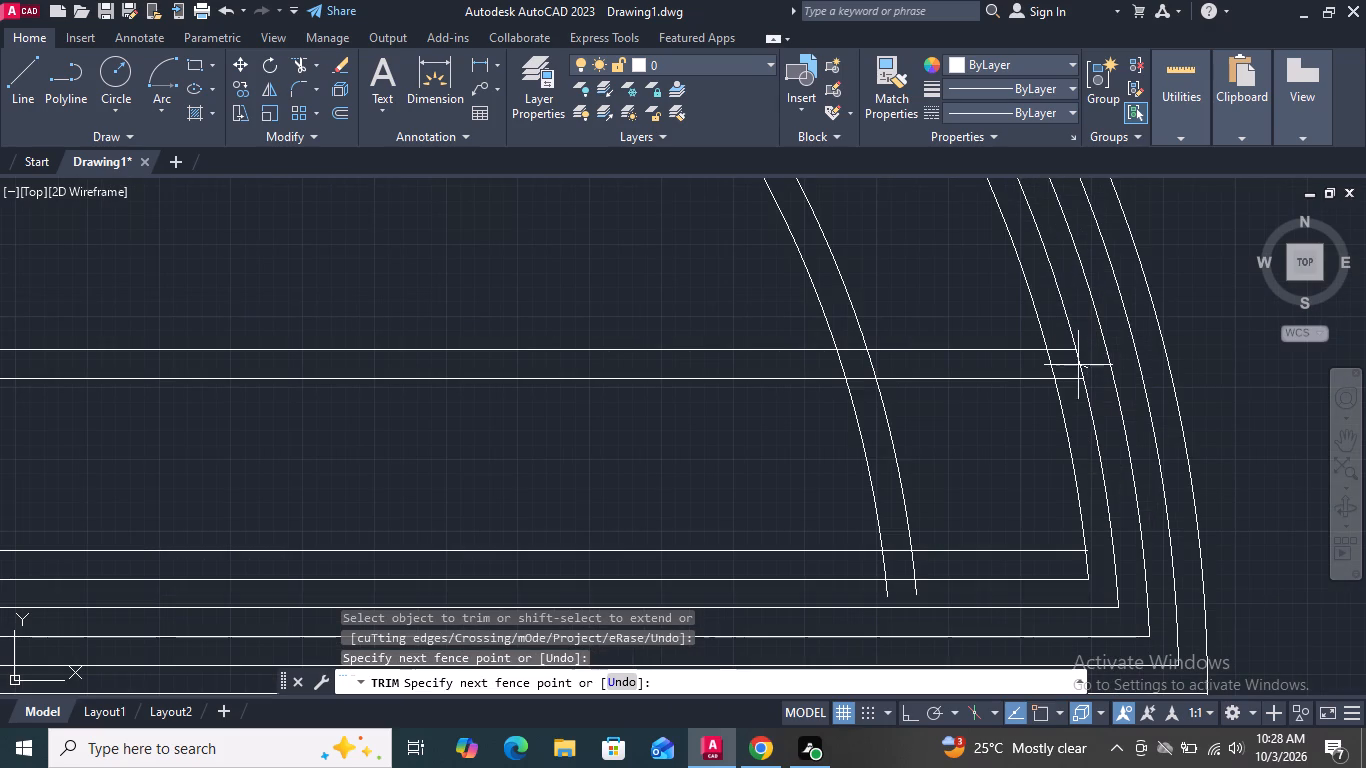
left_click_drag(1075, 365, 1045, 364)
Trim the arc and line segments inside the right crossing of the double arc and double crossbar, leaving it open.
scroll(1045, 364, "down", 2)
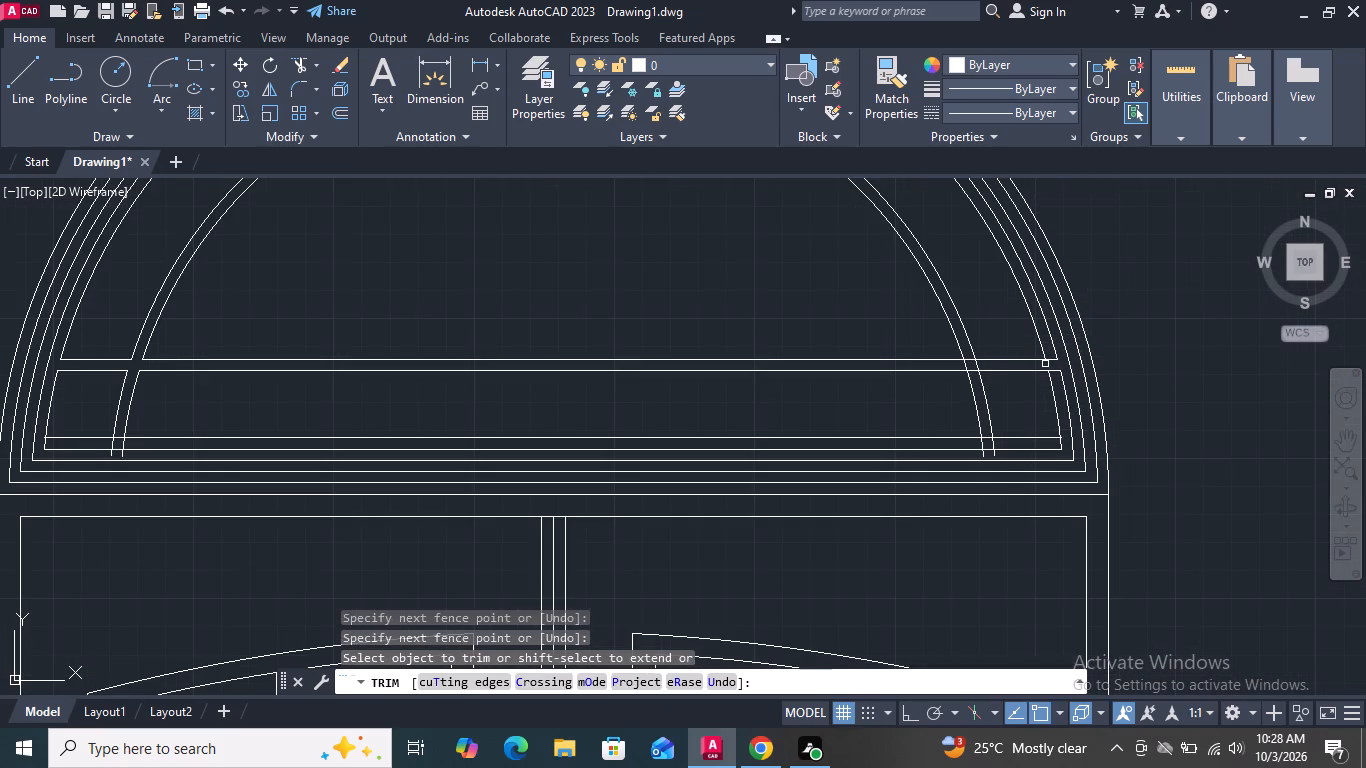
scroll(1045, 364, "up", 2)
scroll(1045, 364, "down", 2)
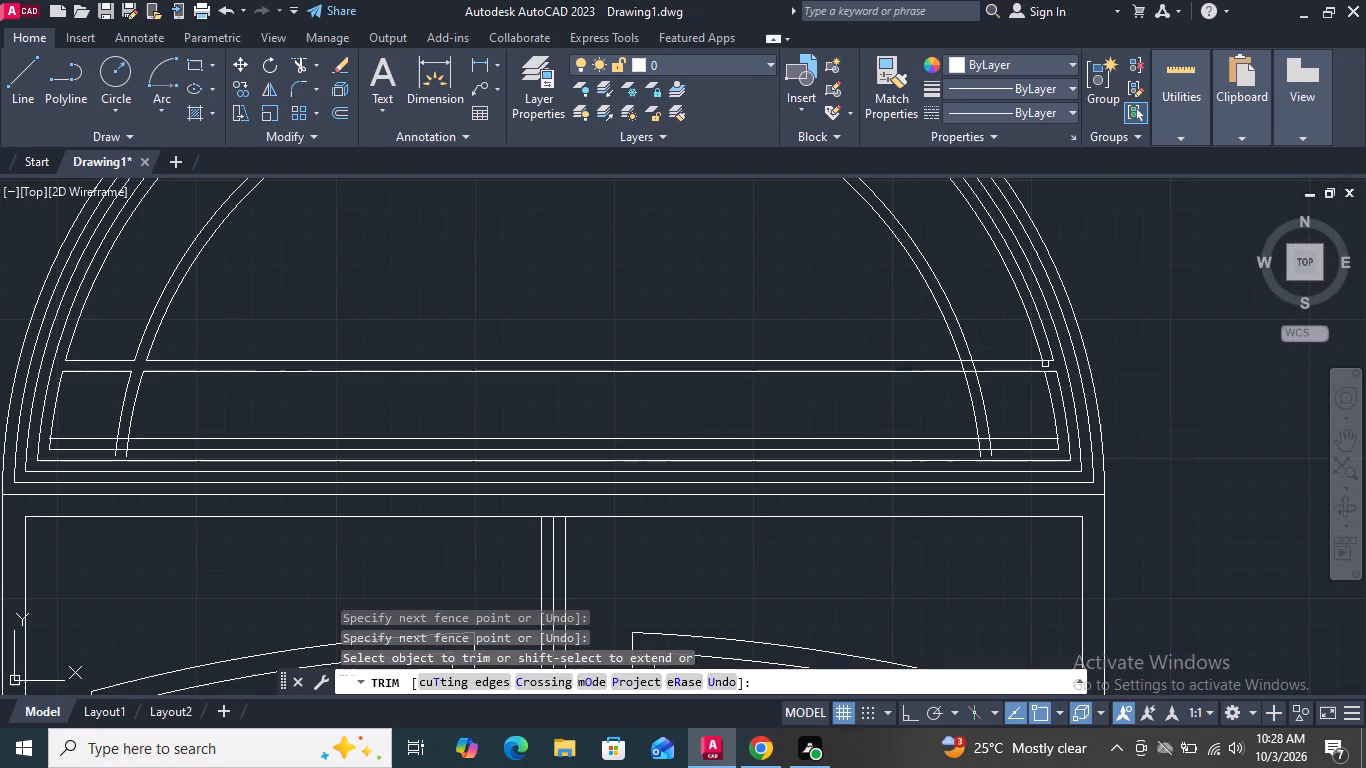
scroll(963, 375, "up", 3)
left_click_drag(980, 371, 980, 367)
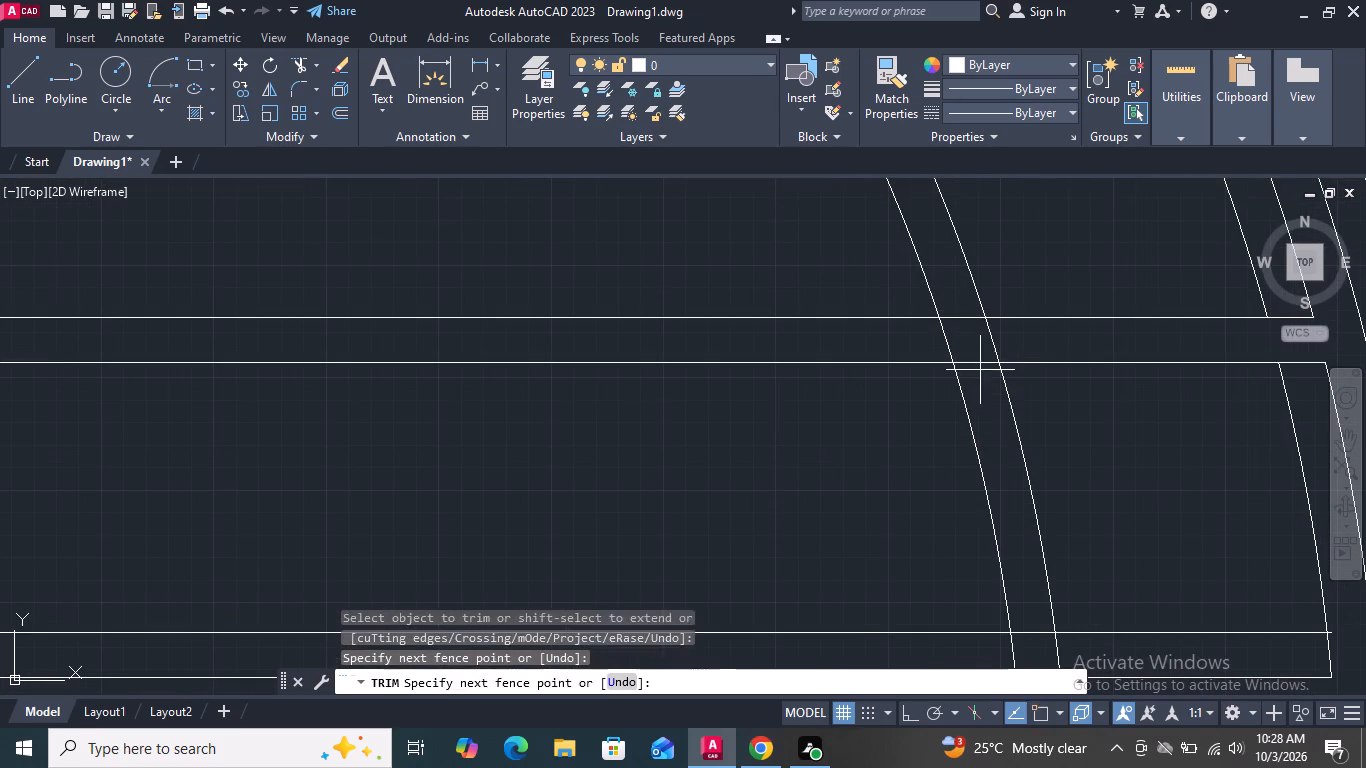
left_click_drag(980, 367, 977, 337)
left_click_drag(967, 308, 969, 343)
left_click_drag(932, 340, 930, 340)
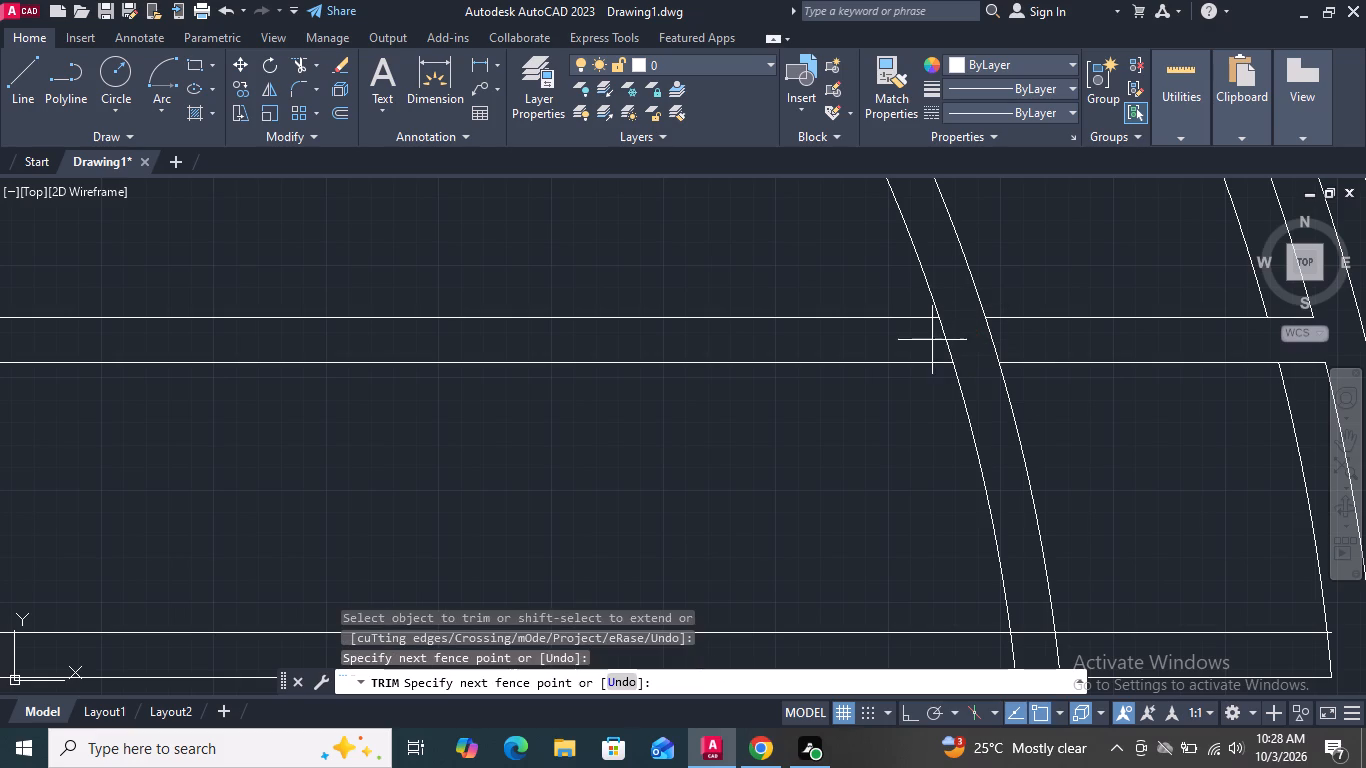
left_click_drag(930, 340, 1013, 340)
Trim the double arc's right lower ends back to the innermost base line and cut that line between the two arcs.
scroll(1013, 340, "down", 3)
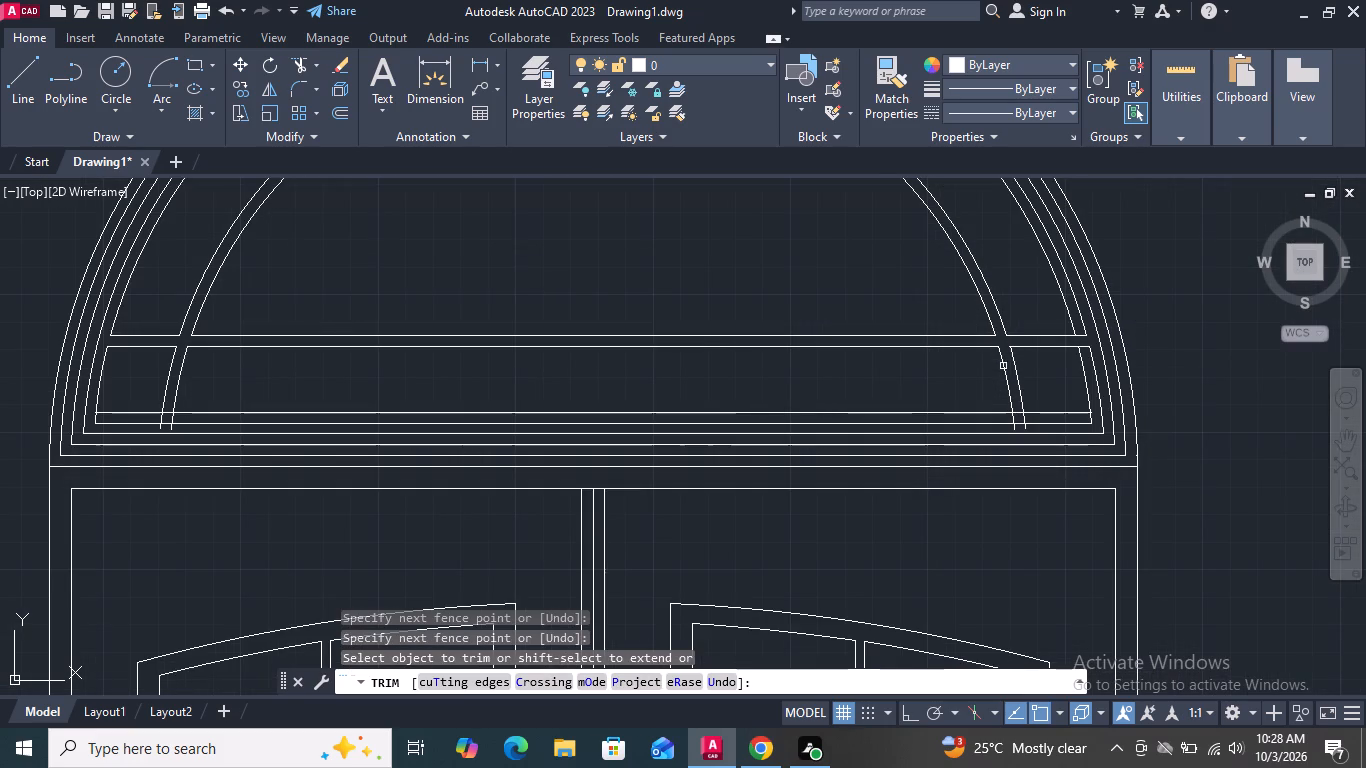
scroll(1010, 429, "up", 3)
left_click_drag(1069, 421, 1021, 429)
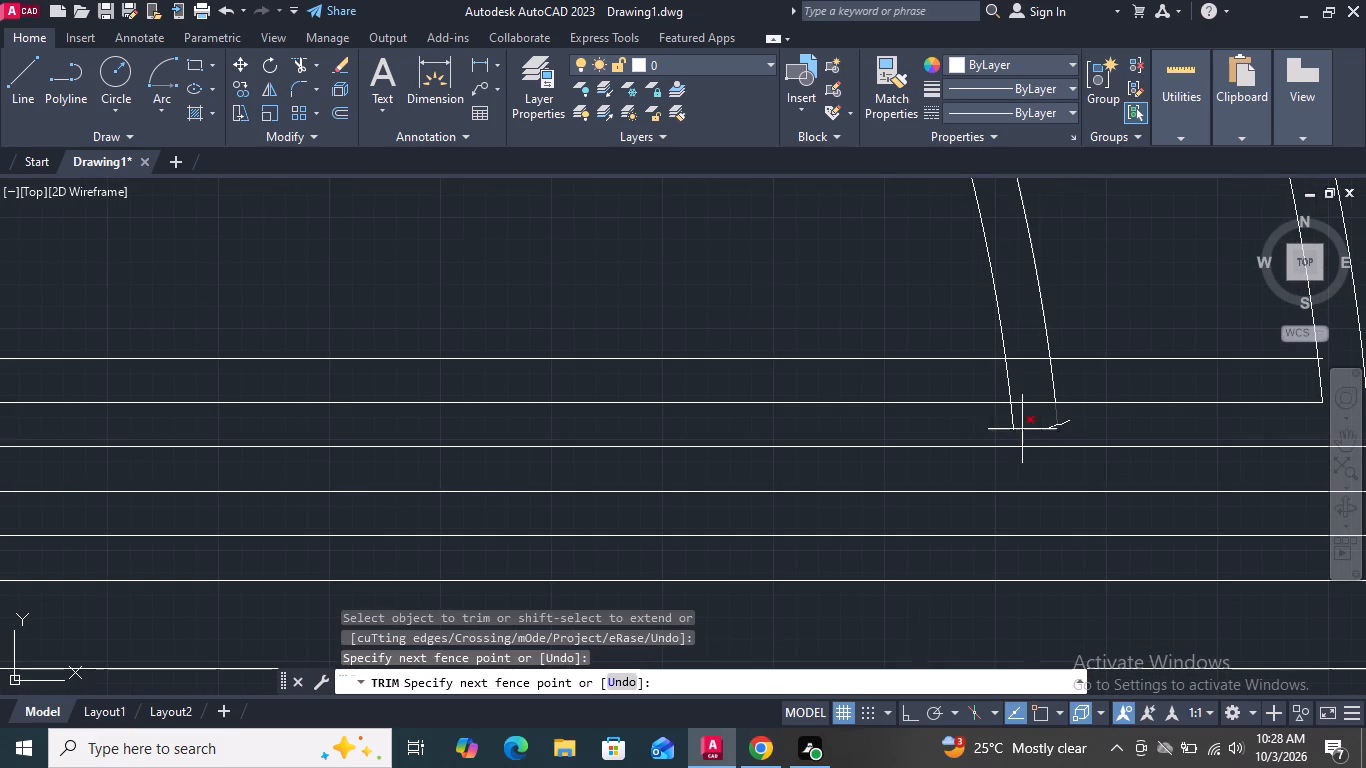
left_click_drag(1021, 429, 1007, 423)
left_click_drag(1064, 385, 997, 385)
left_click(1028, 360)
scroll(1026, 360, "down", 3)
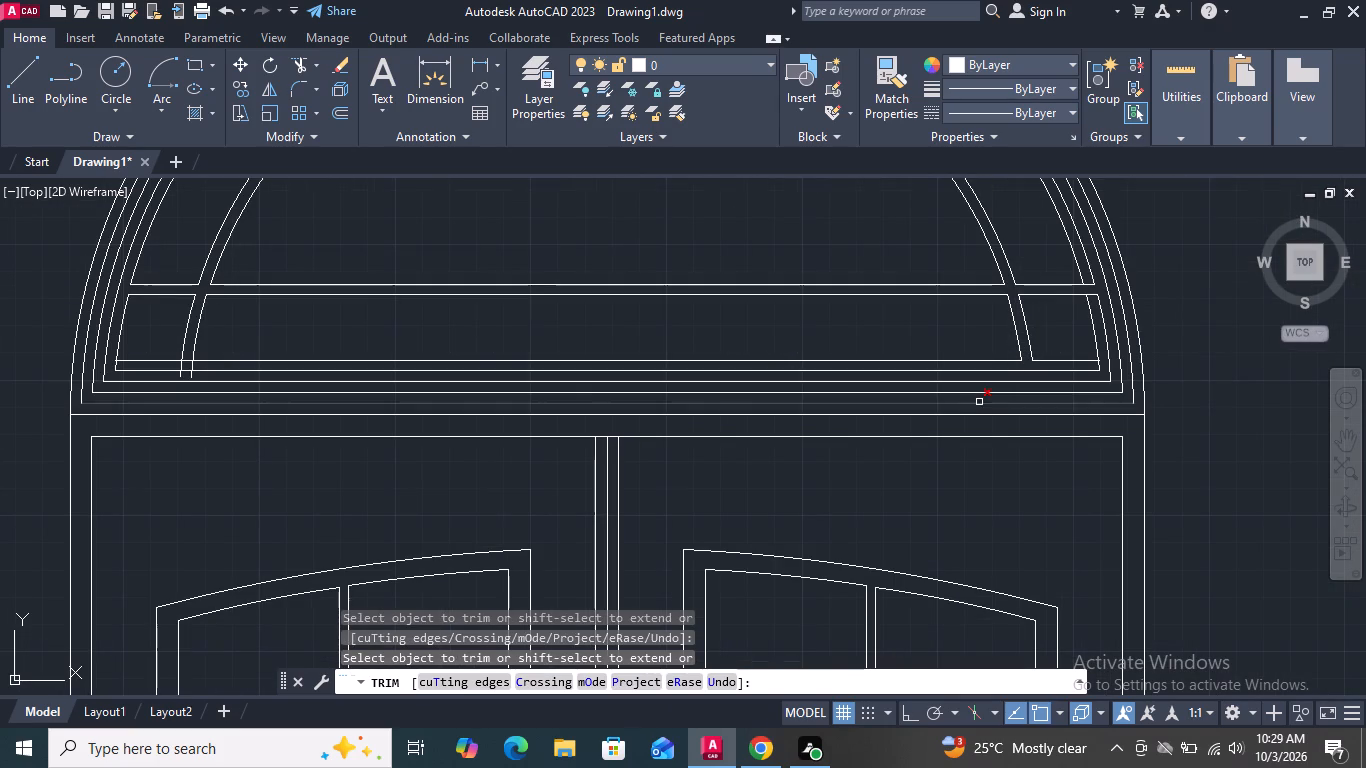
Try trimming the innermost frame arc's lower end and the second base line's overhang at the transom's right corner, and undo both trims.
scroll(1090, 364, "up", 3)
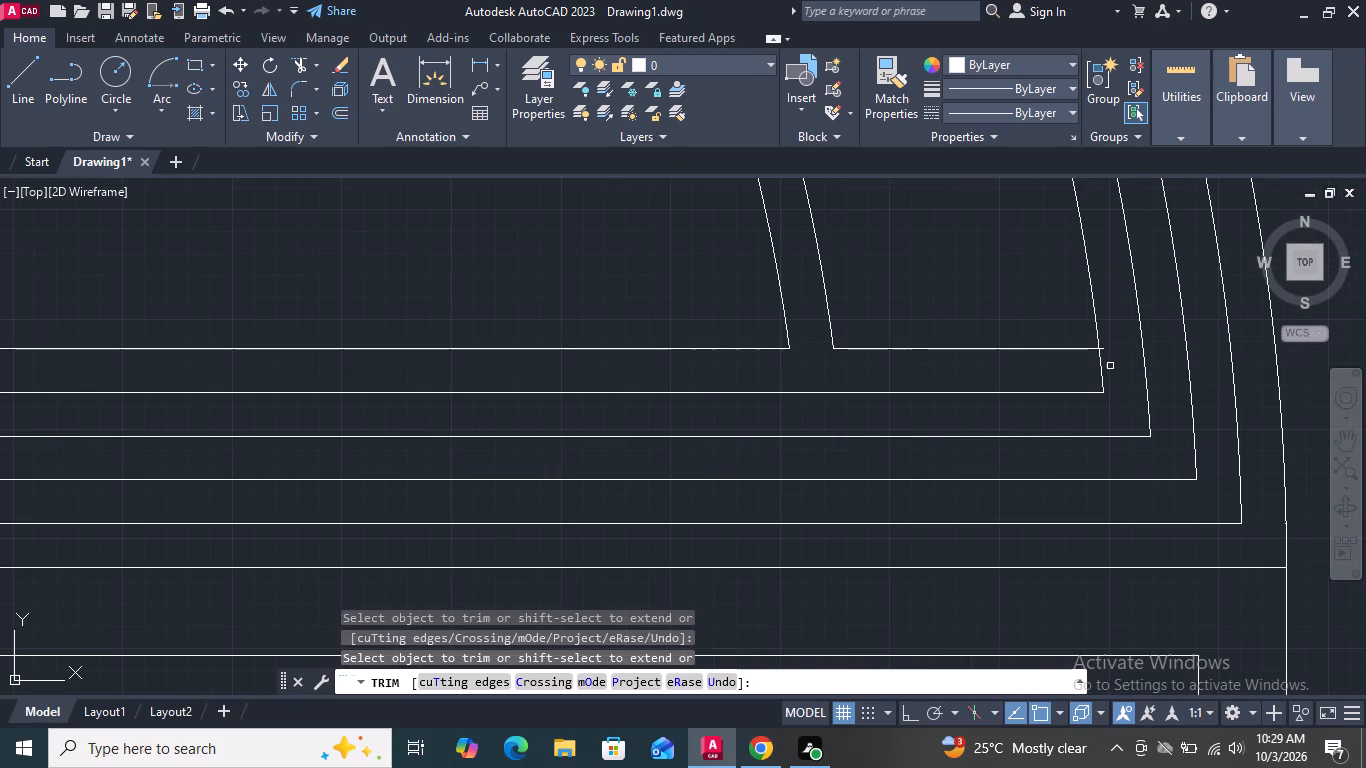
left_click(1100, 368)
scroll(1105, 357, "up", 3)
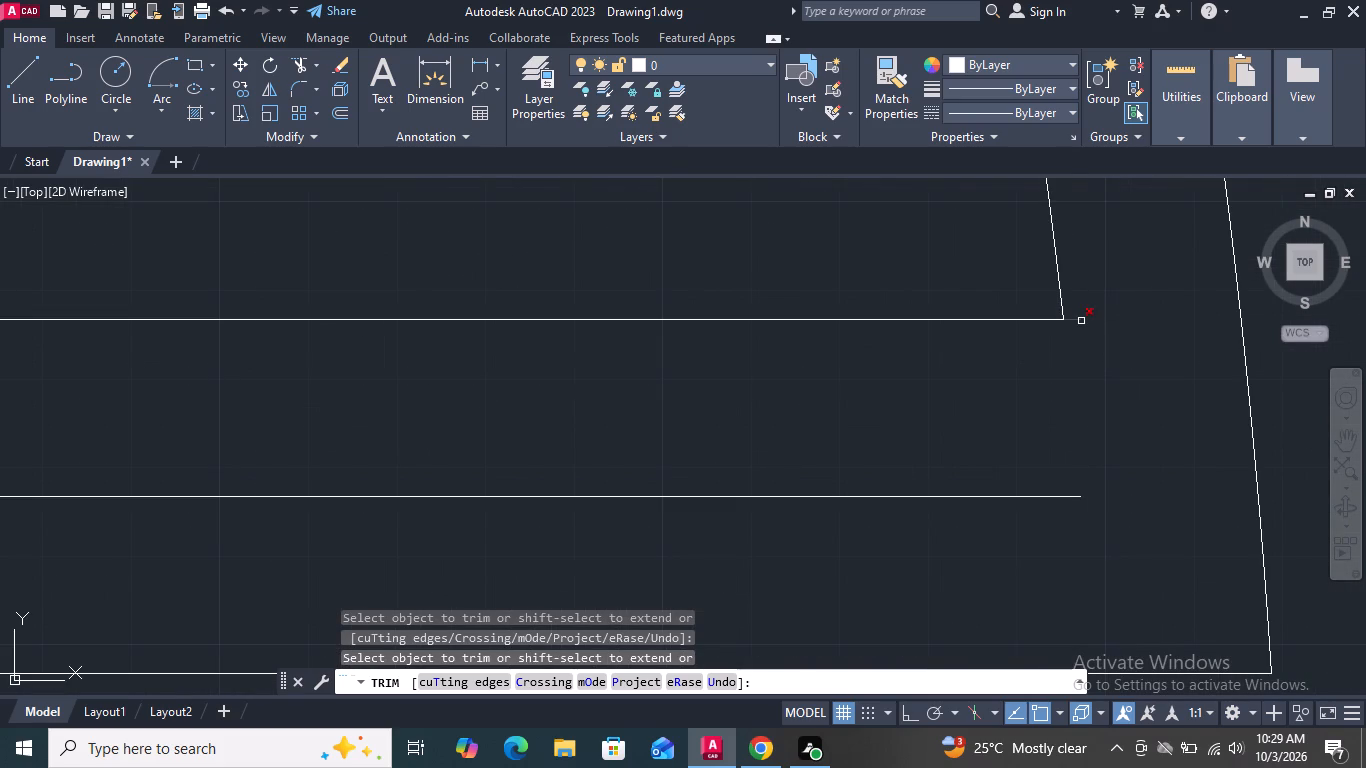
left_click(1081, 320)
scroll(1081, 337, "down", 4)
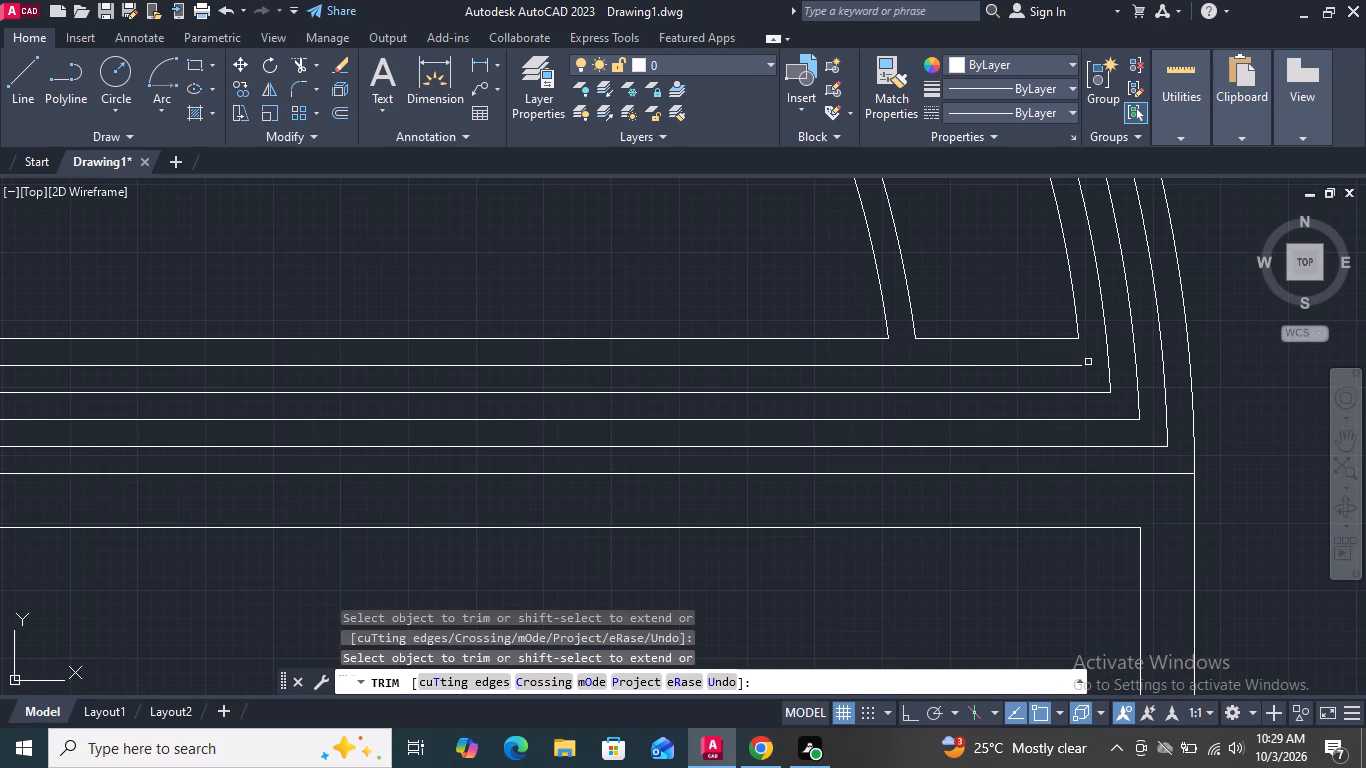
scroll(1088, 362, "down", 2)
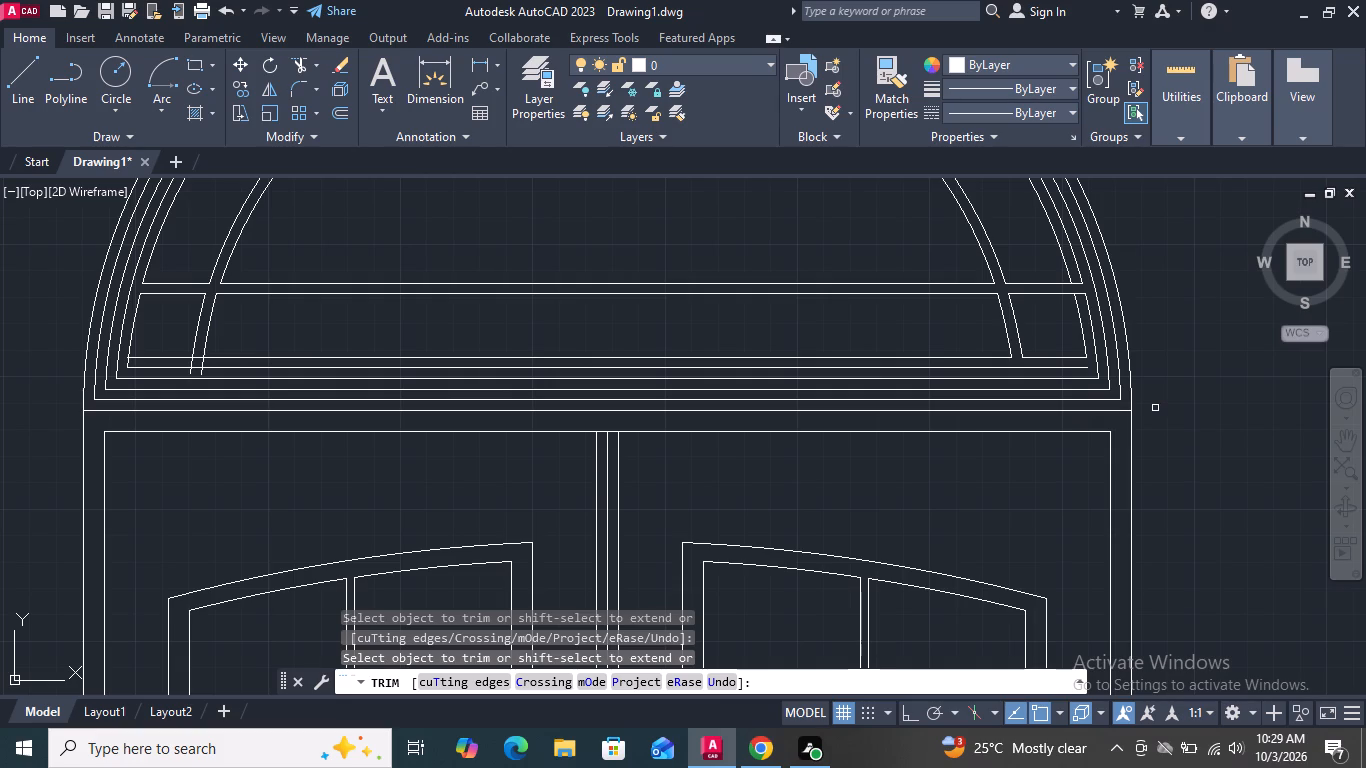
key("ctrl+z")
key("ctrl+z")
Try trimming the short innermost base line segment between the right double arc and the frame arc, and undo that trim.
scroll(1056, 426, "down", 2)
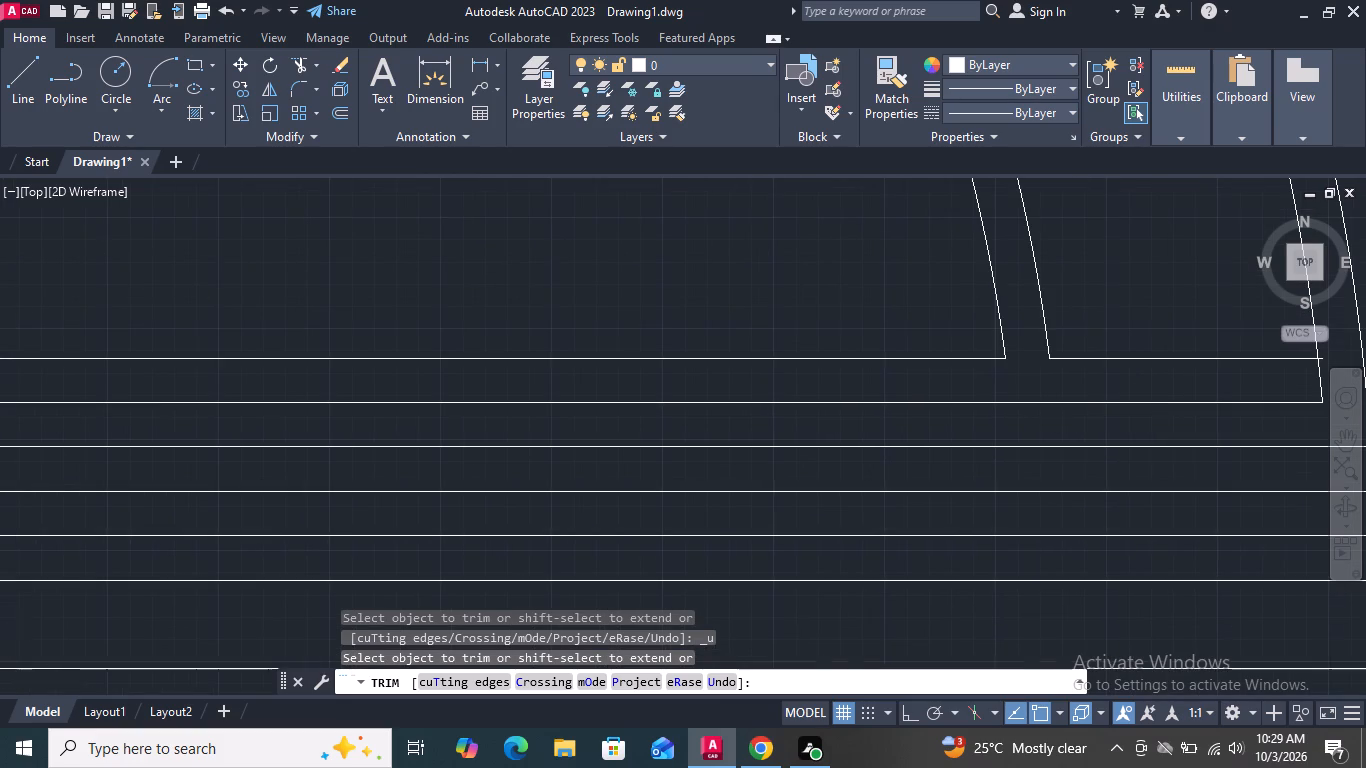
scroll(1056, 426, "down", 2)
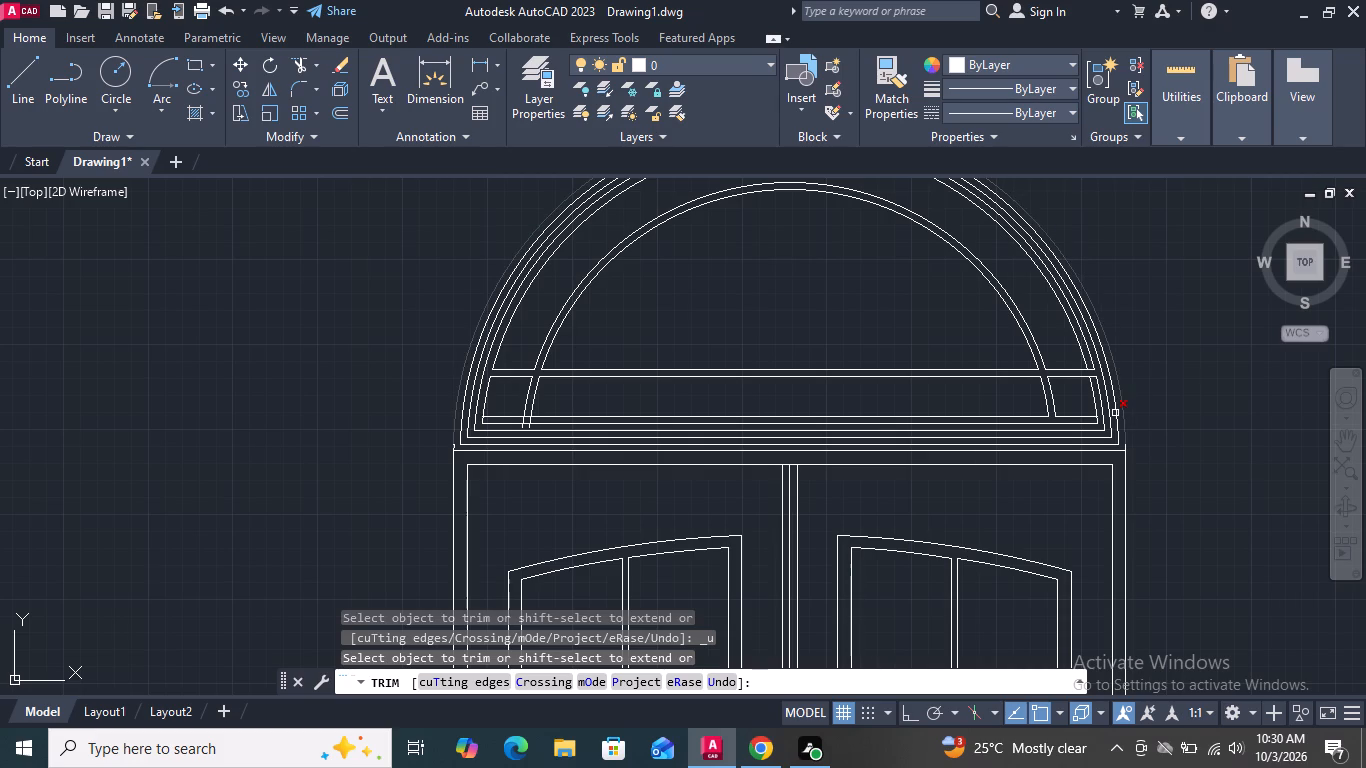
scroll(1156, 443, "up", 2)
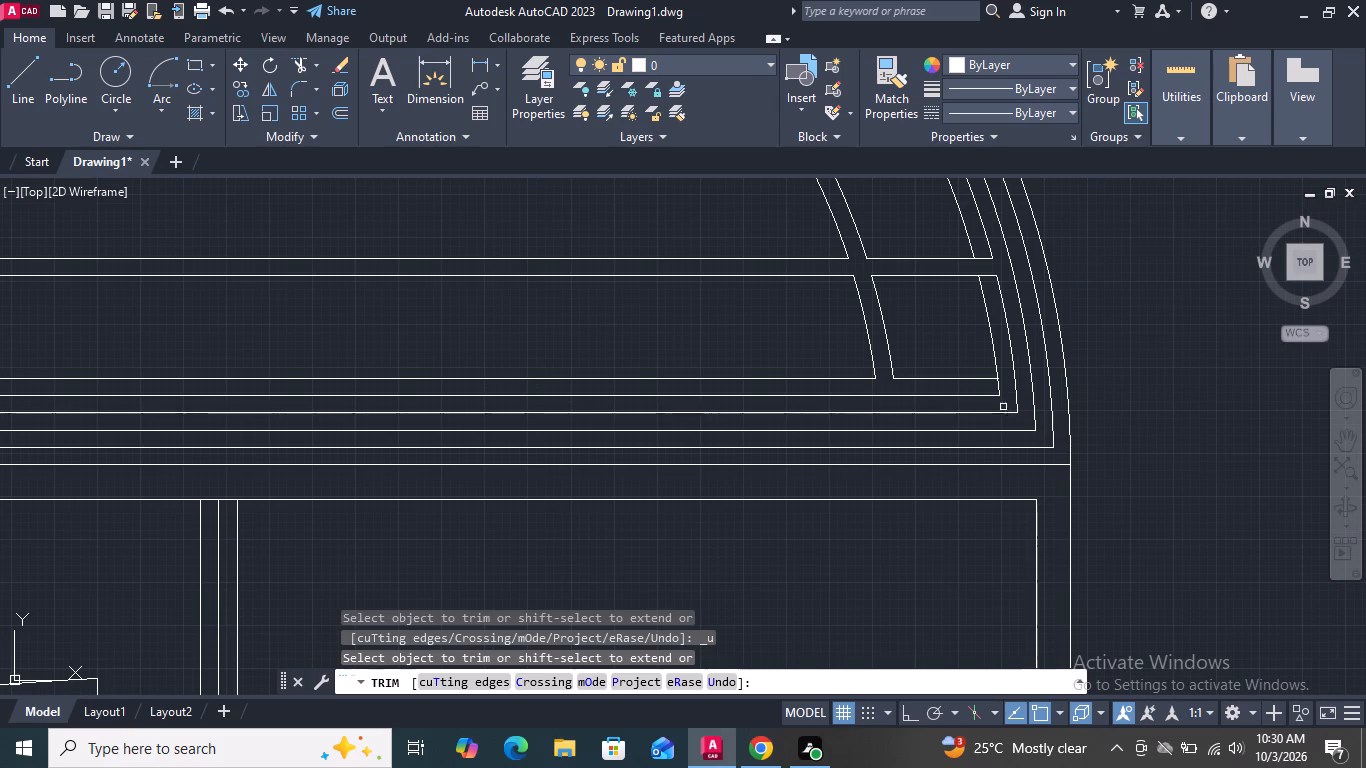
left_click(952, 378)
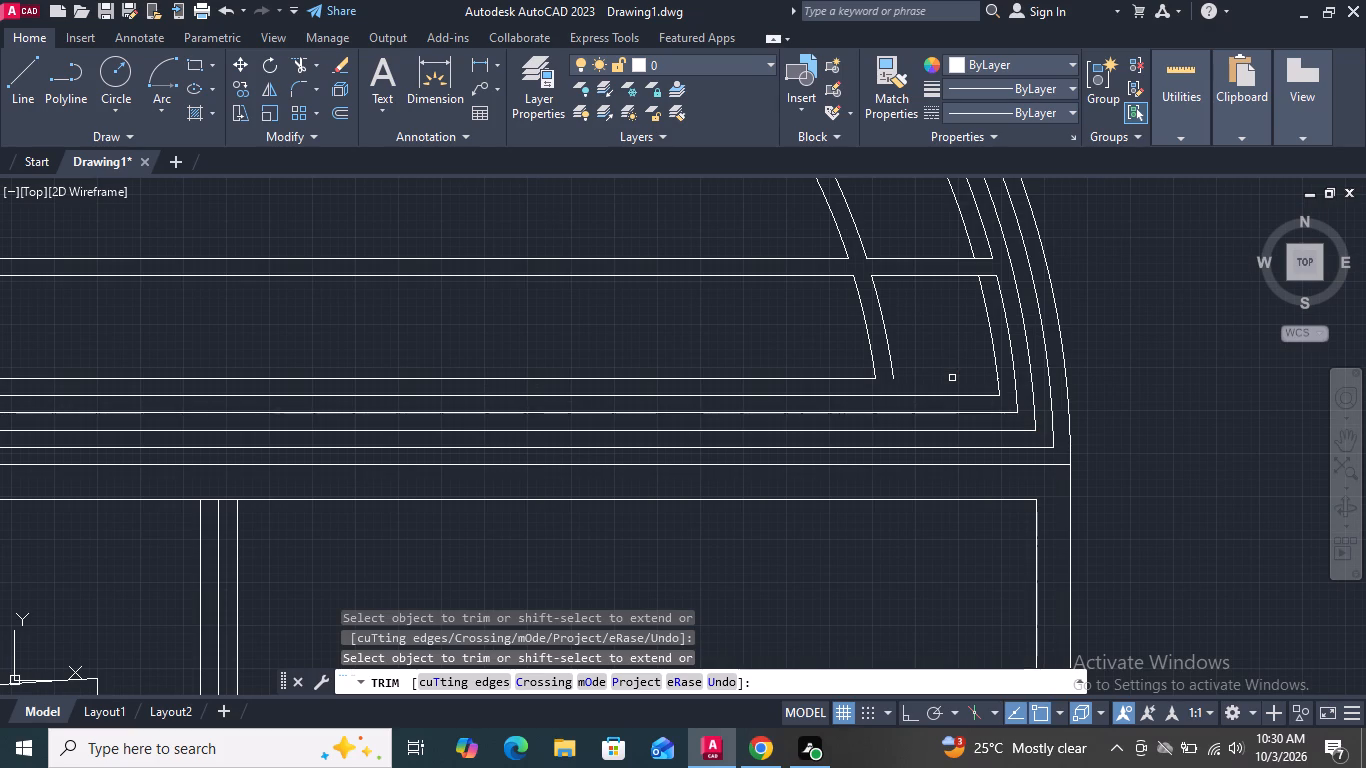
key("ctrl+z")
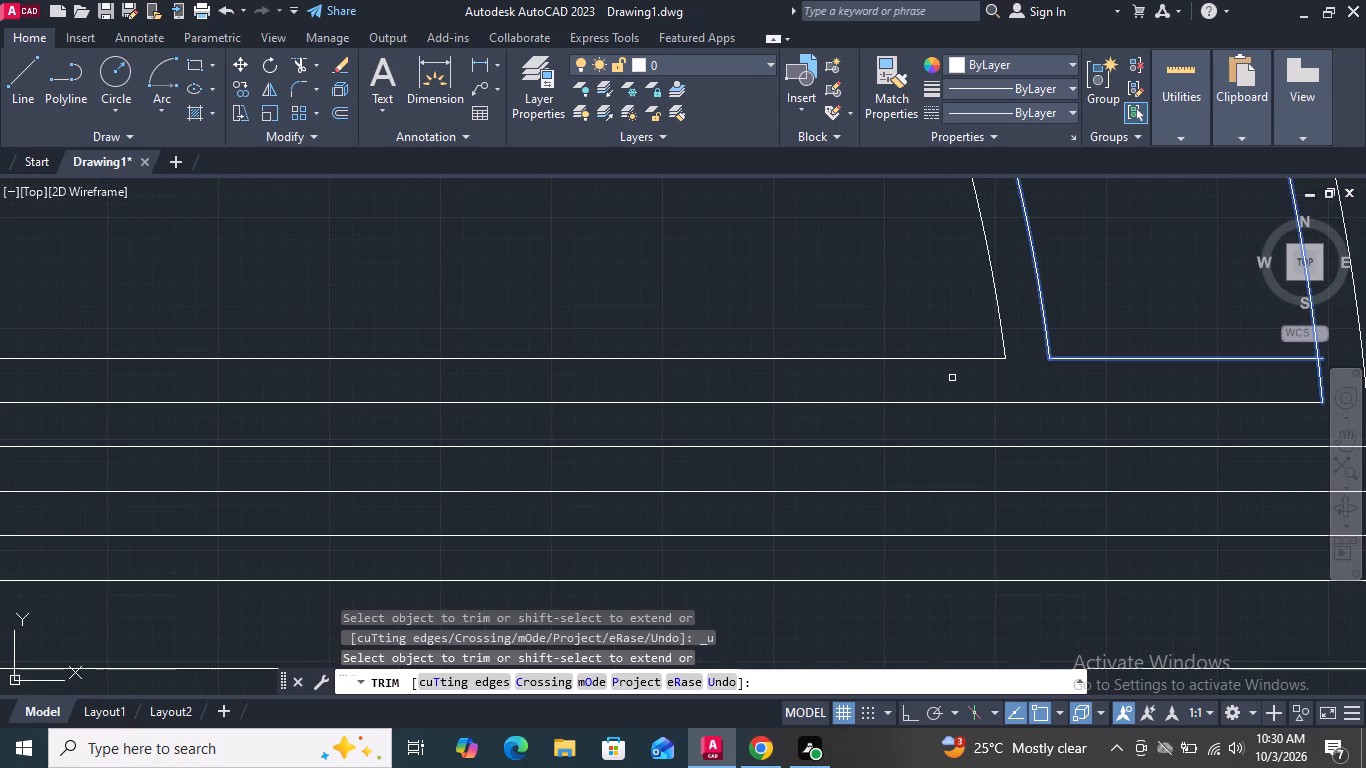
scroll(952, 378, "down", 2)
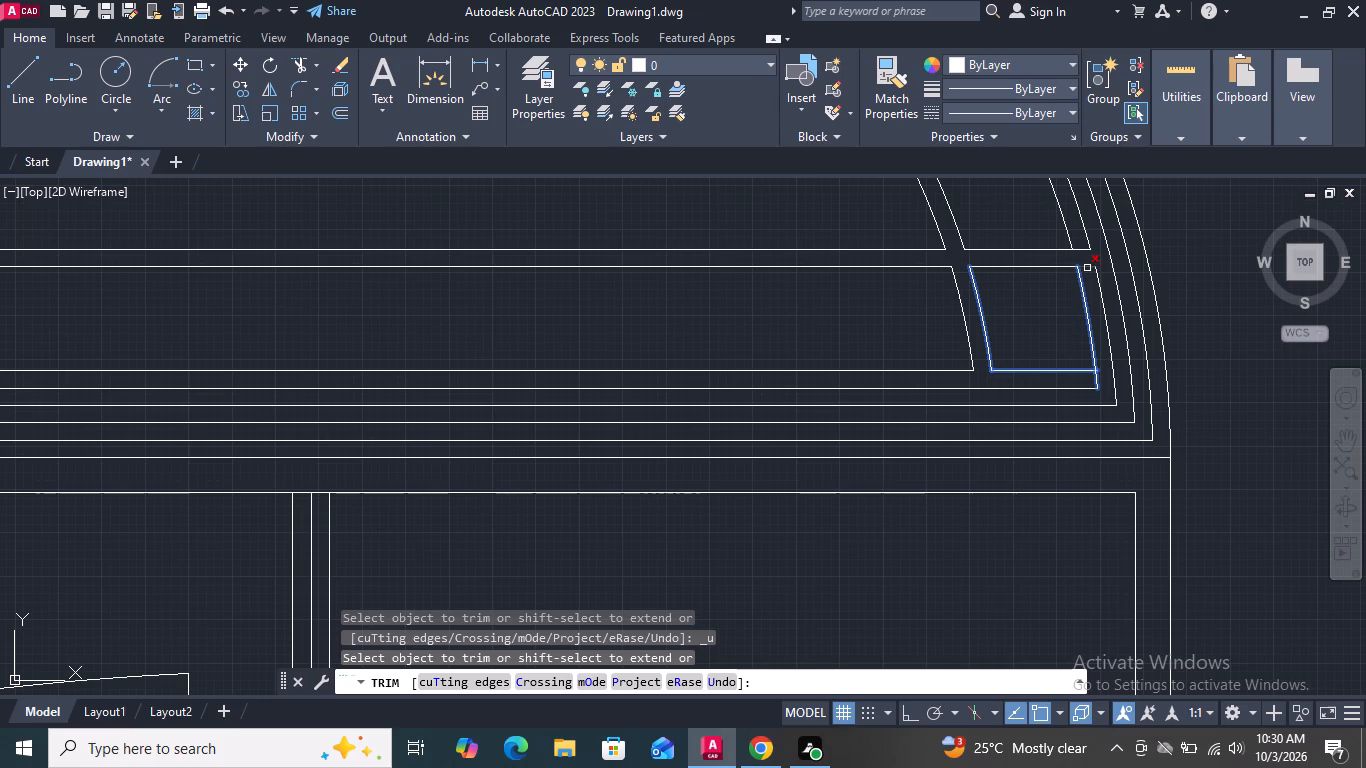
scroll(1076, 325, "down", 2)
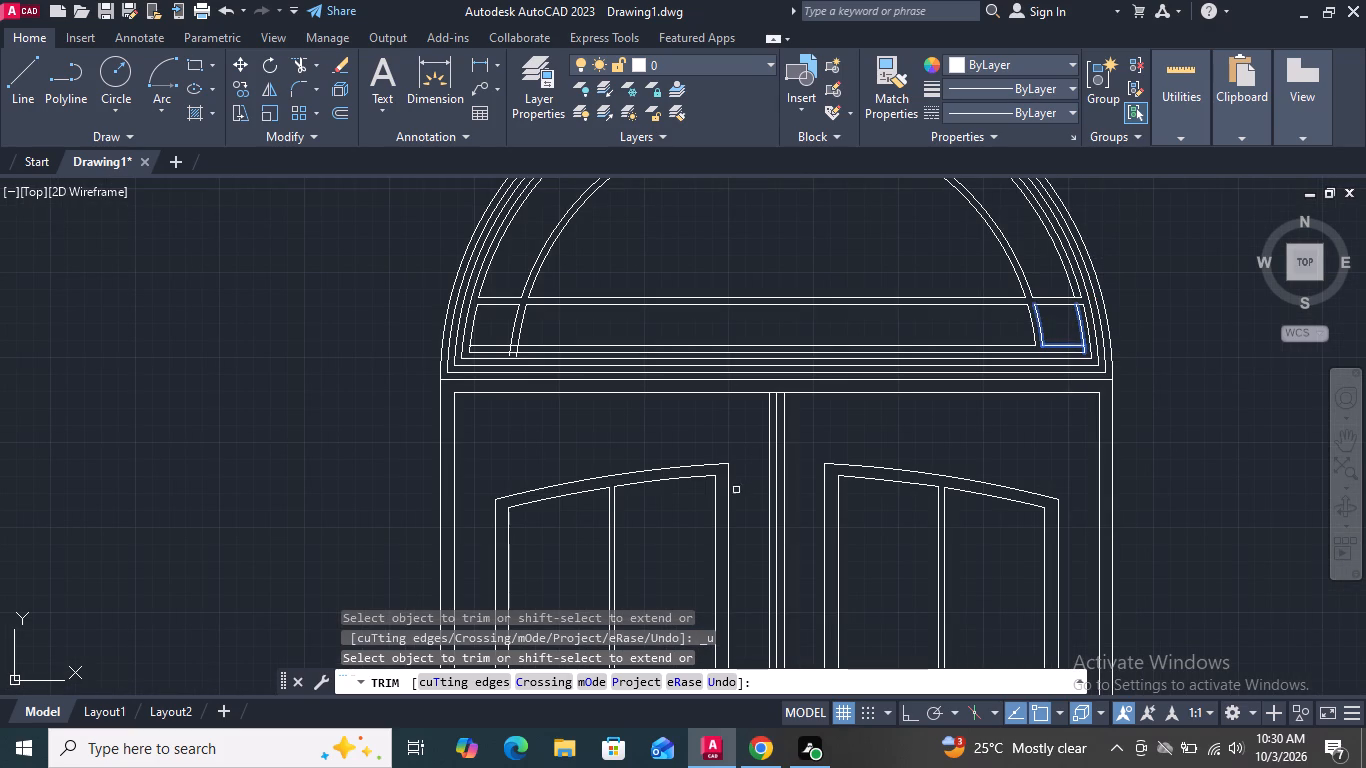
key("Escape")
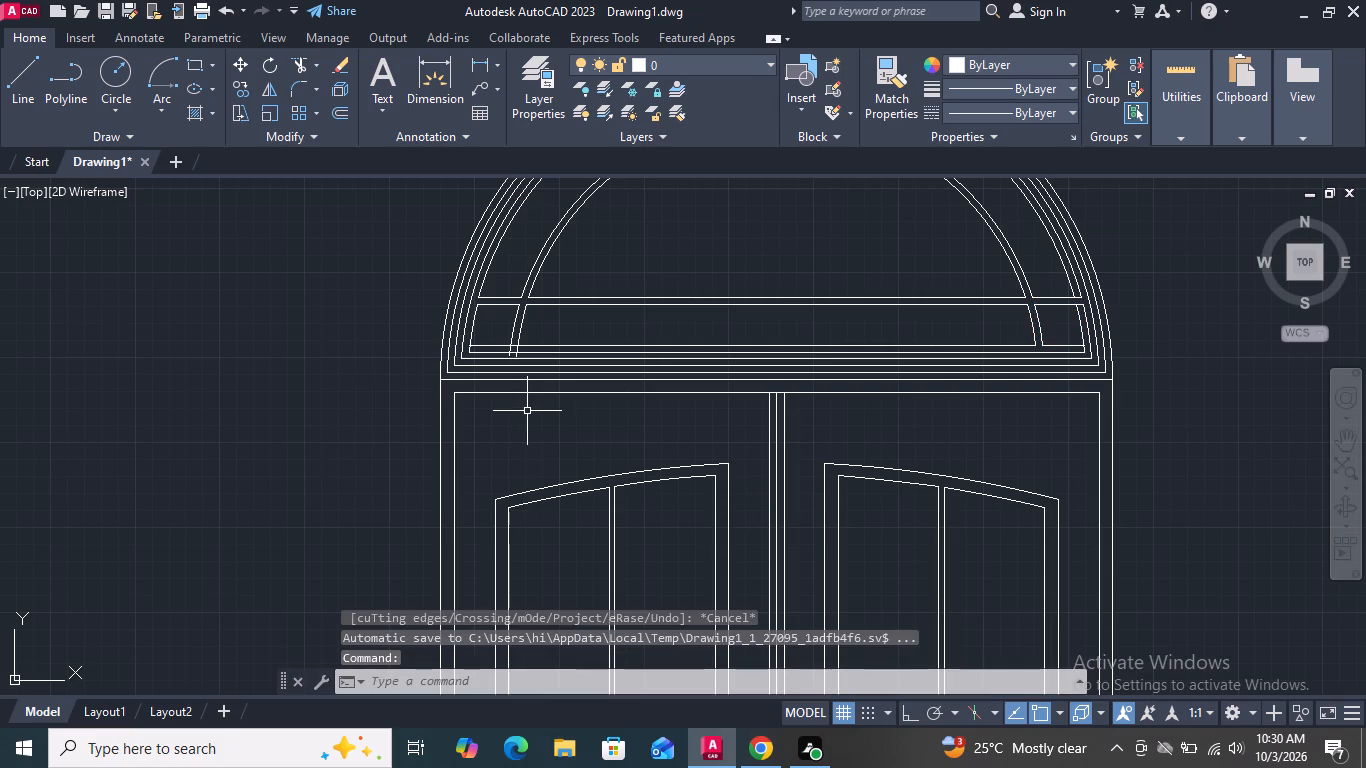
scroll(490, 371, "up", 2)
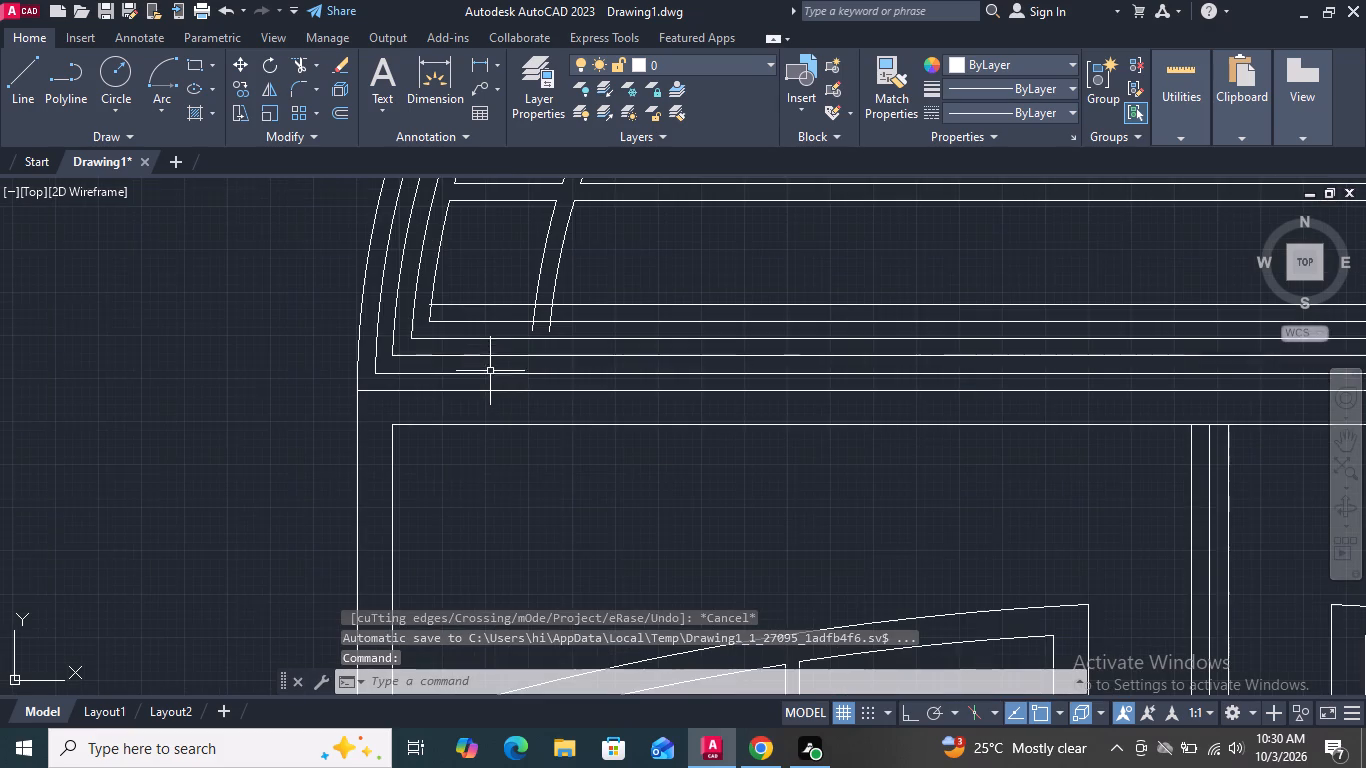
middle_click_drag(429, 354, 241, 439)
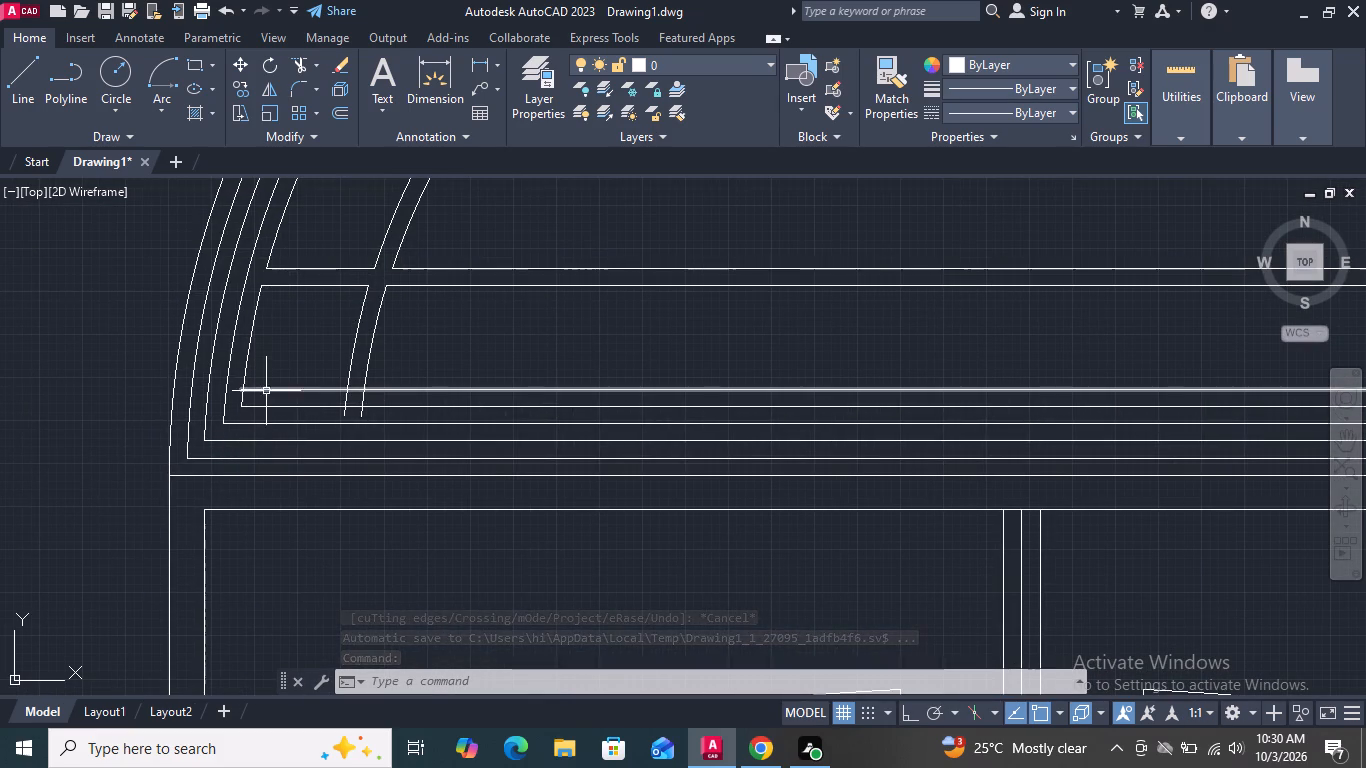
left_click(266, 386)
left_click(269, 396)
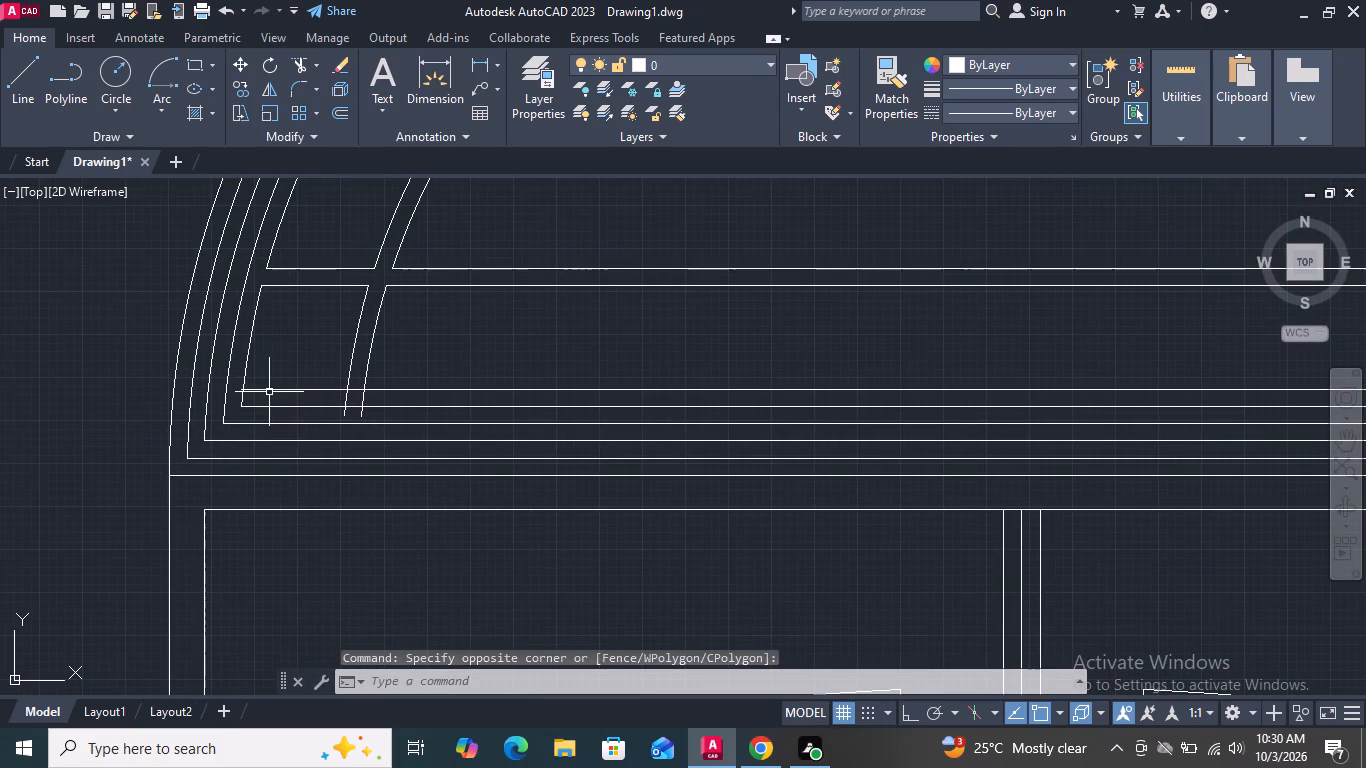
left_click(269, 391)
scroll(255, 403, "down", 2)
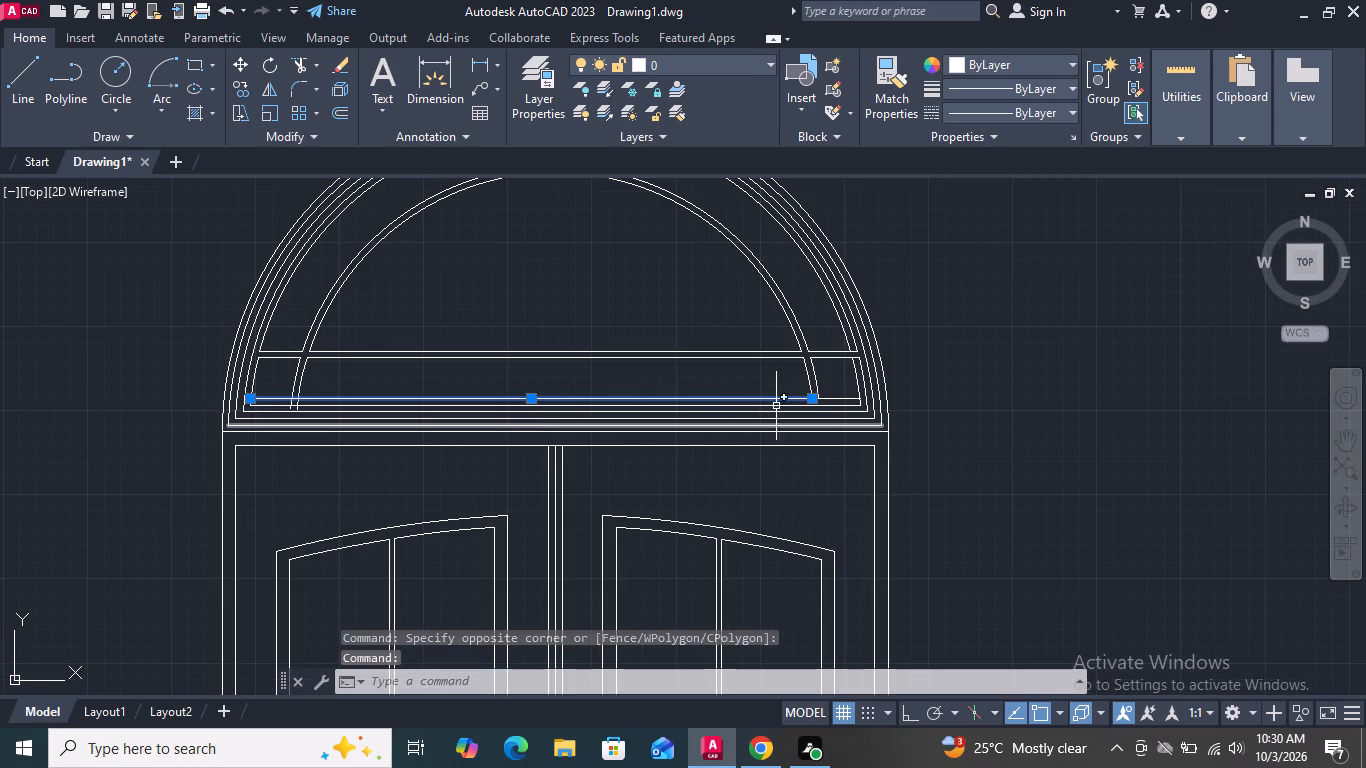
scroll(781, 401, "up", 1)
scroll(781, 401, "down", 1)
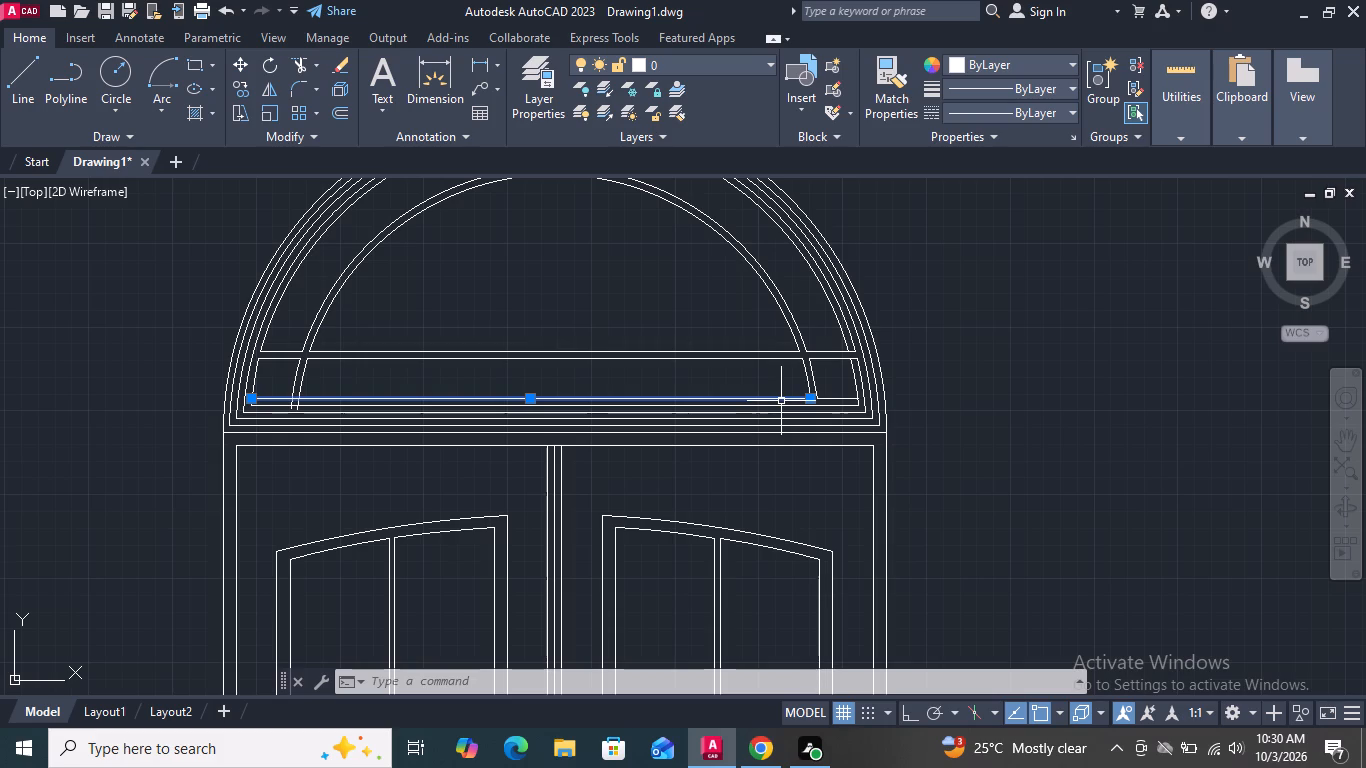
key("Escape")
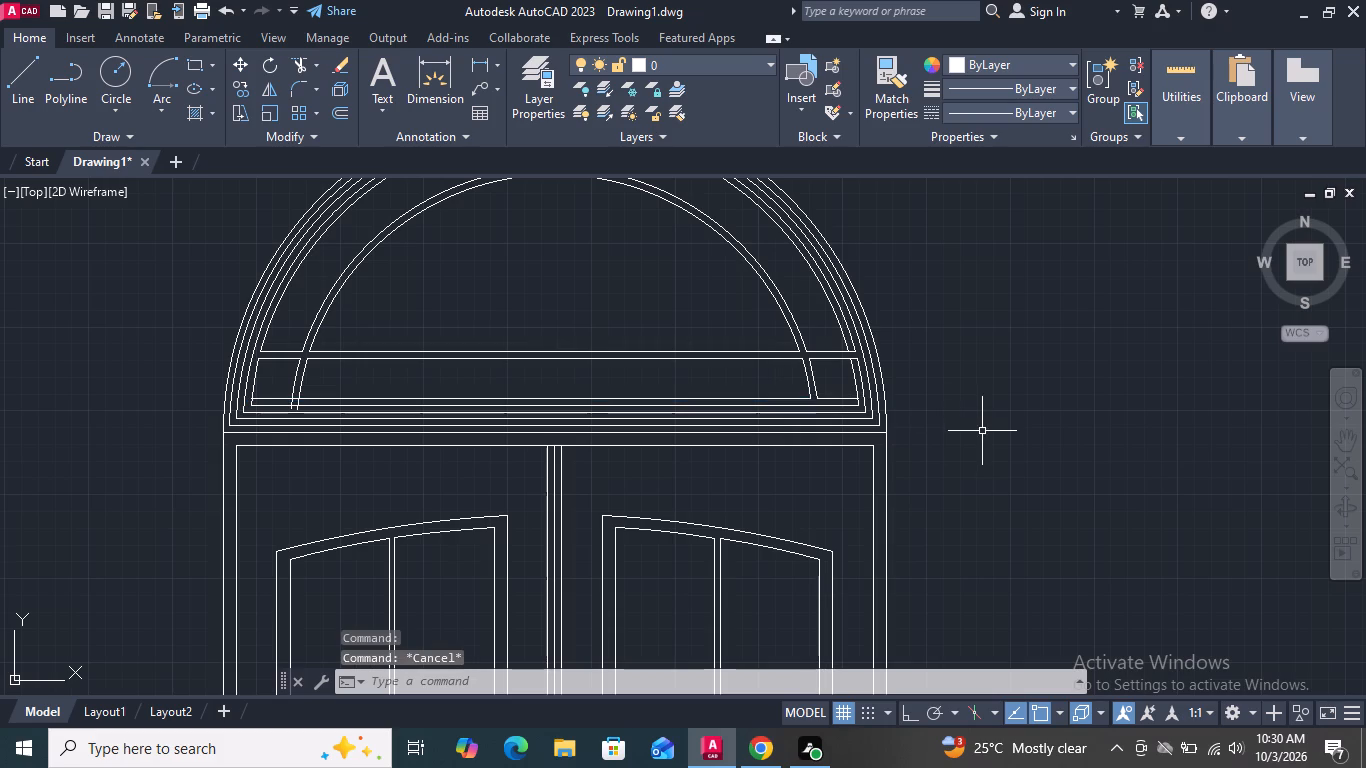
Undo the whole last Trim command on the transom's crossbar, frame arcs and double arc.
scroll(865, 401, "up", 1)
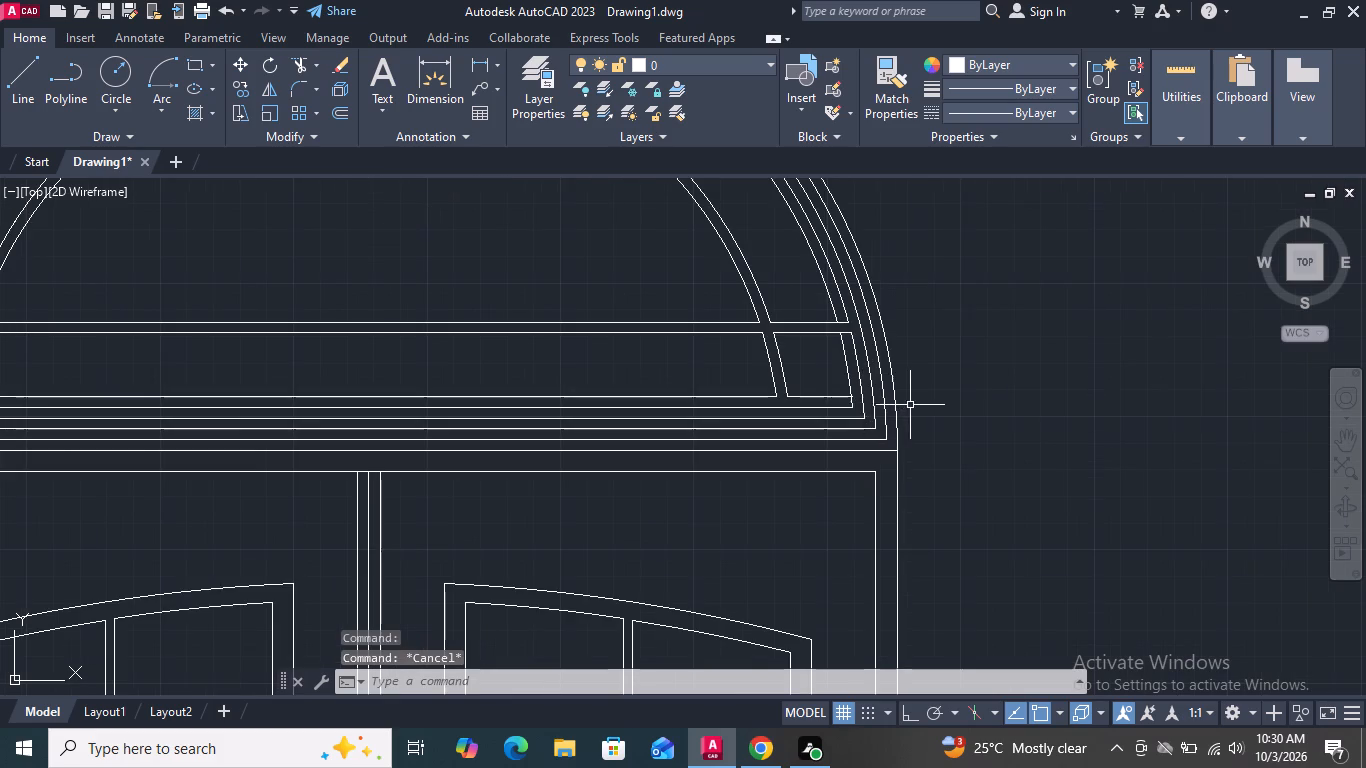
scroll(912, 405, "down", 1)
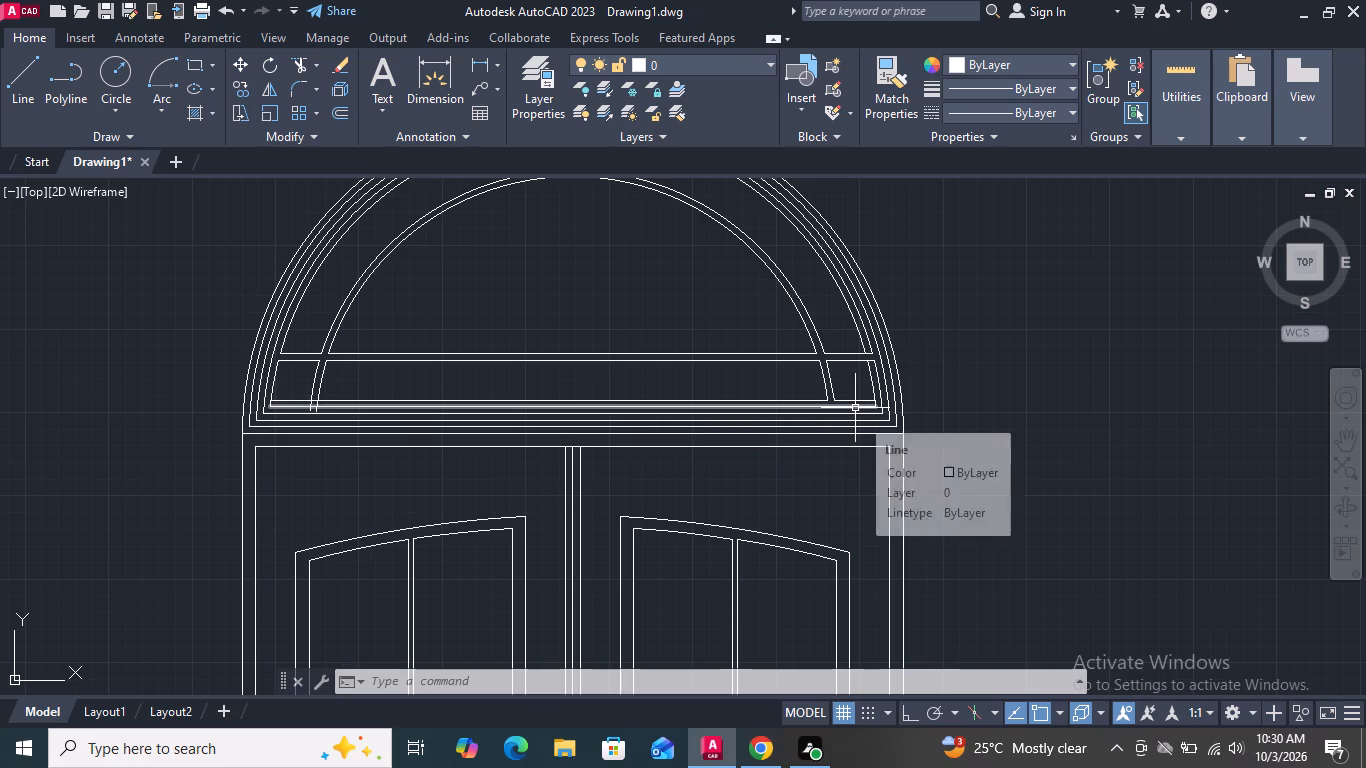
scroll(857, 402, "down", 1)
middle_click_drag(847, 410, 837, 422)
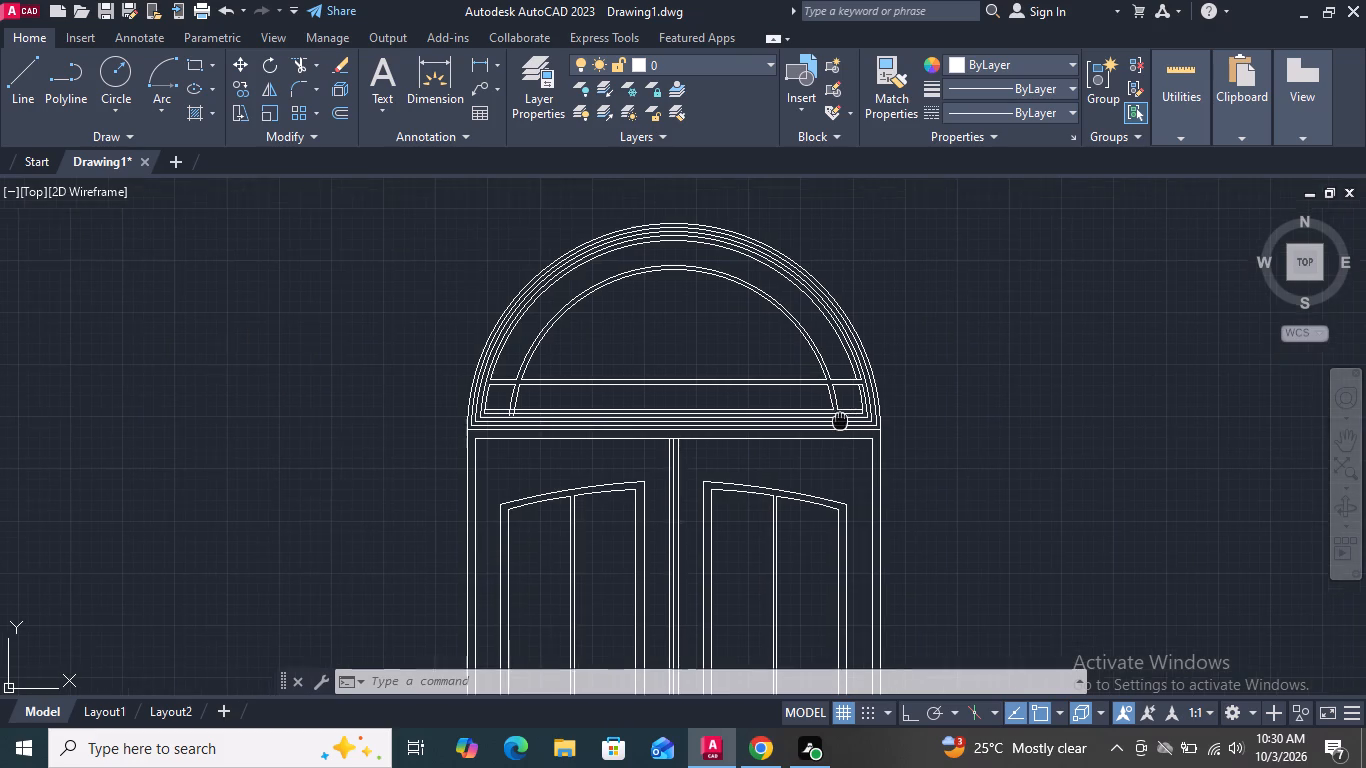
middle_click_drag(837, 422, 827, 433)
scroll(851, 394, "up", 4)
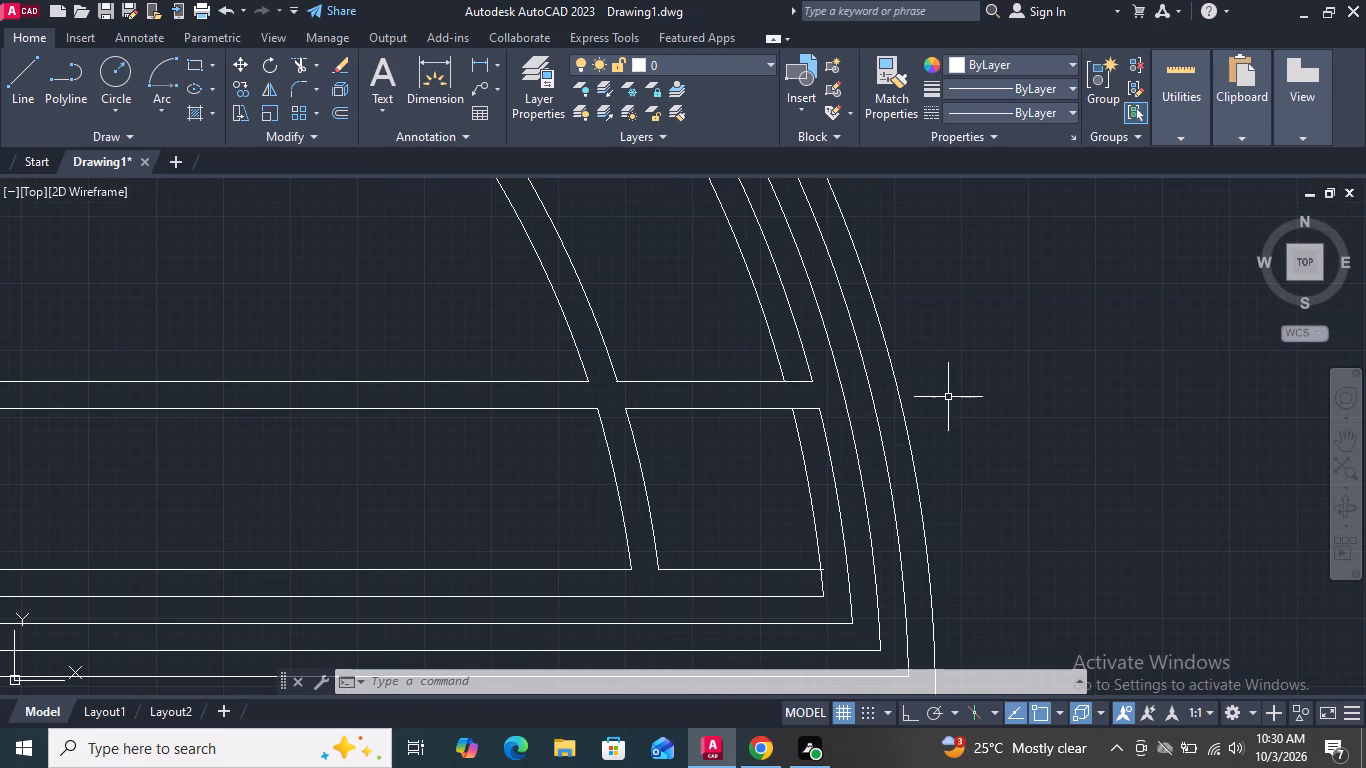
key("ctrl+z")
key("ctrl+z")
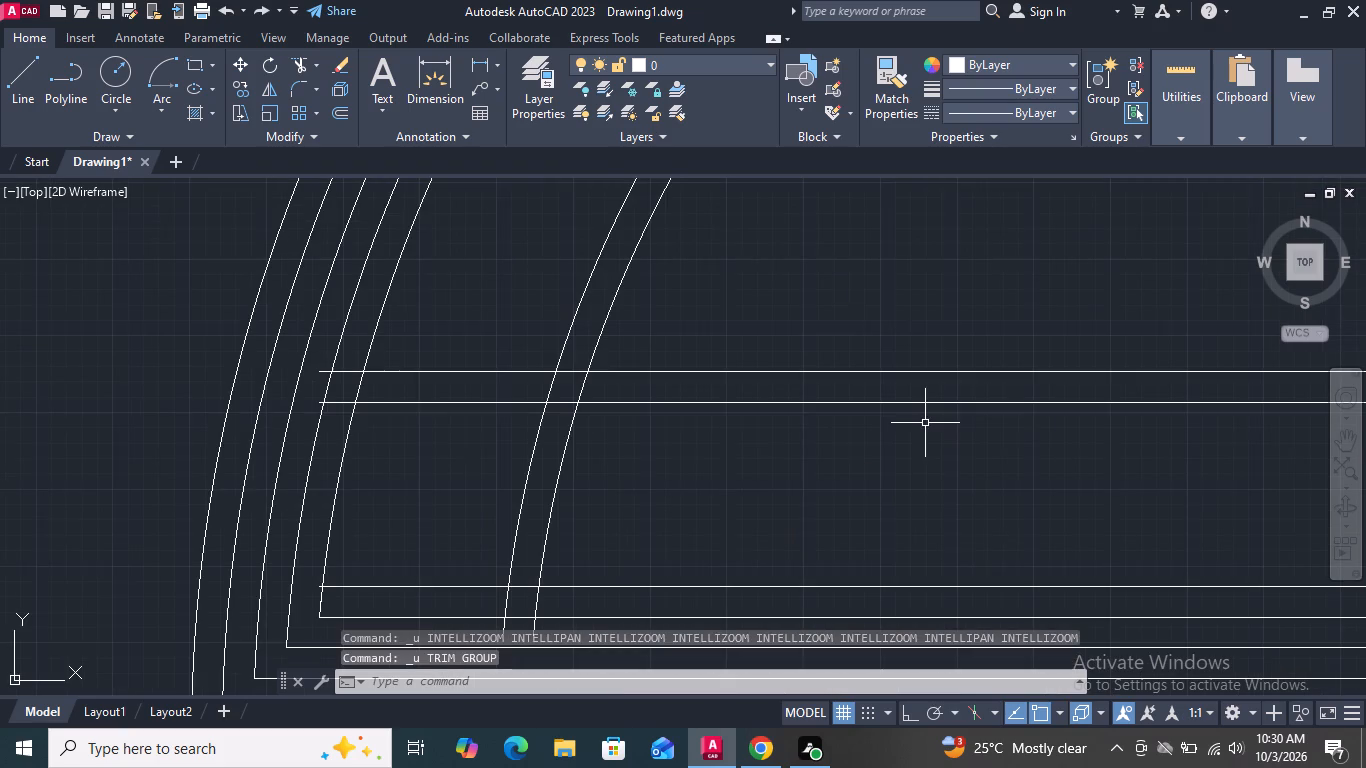
Trim the crossbar's left ends to the second-innermost frame arc and cut the two innermost frame arcs between the crossbar lines.
scroll(662, 454, "down", 5)
scroll(800, 462, "up", 3)
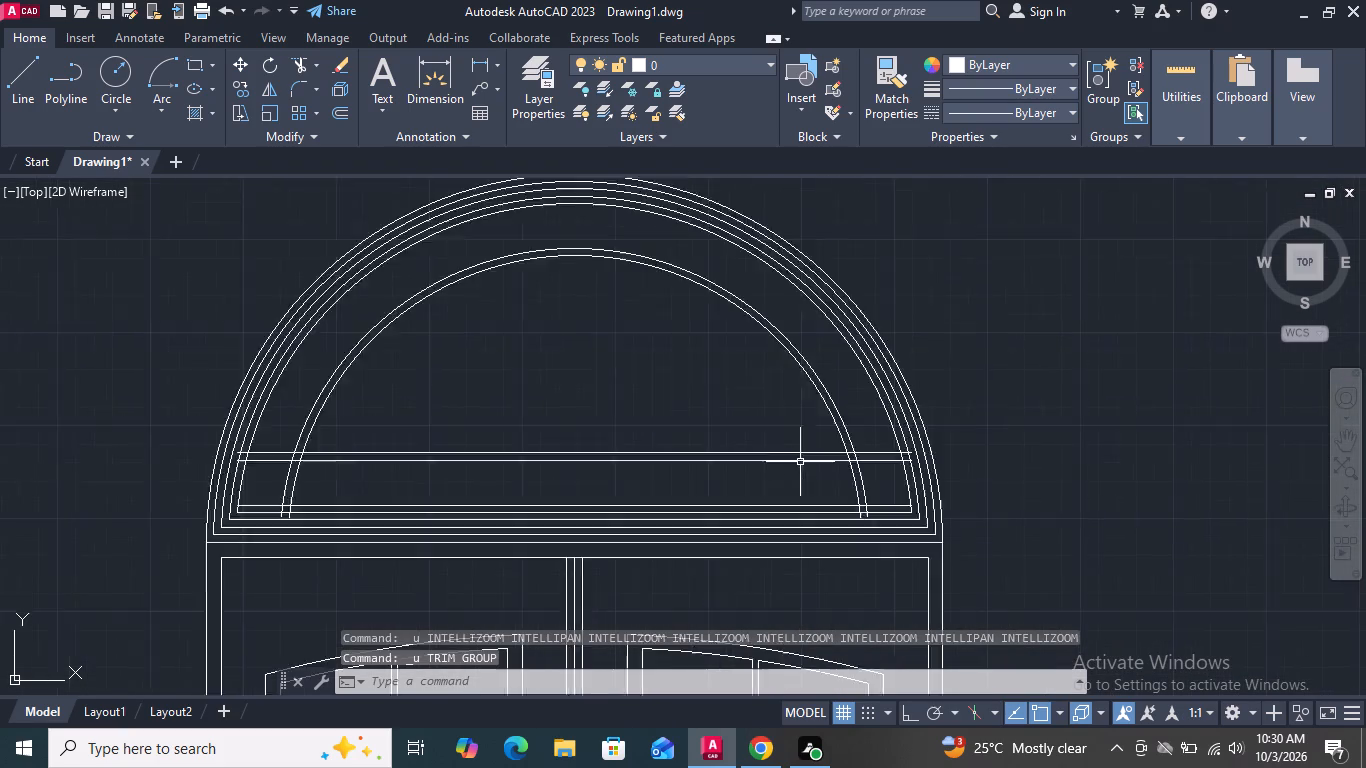
scroll(843, 413, "down", 1)
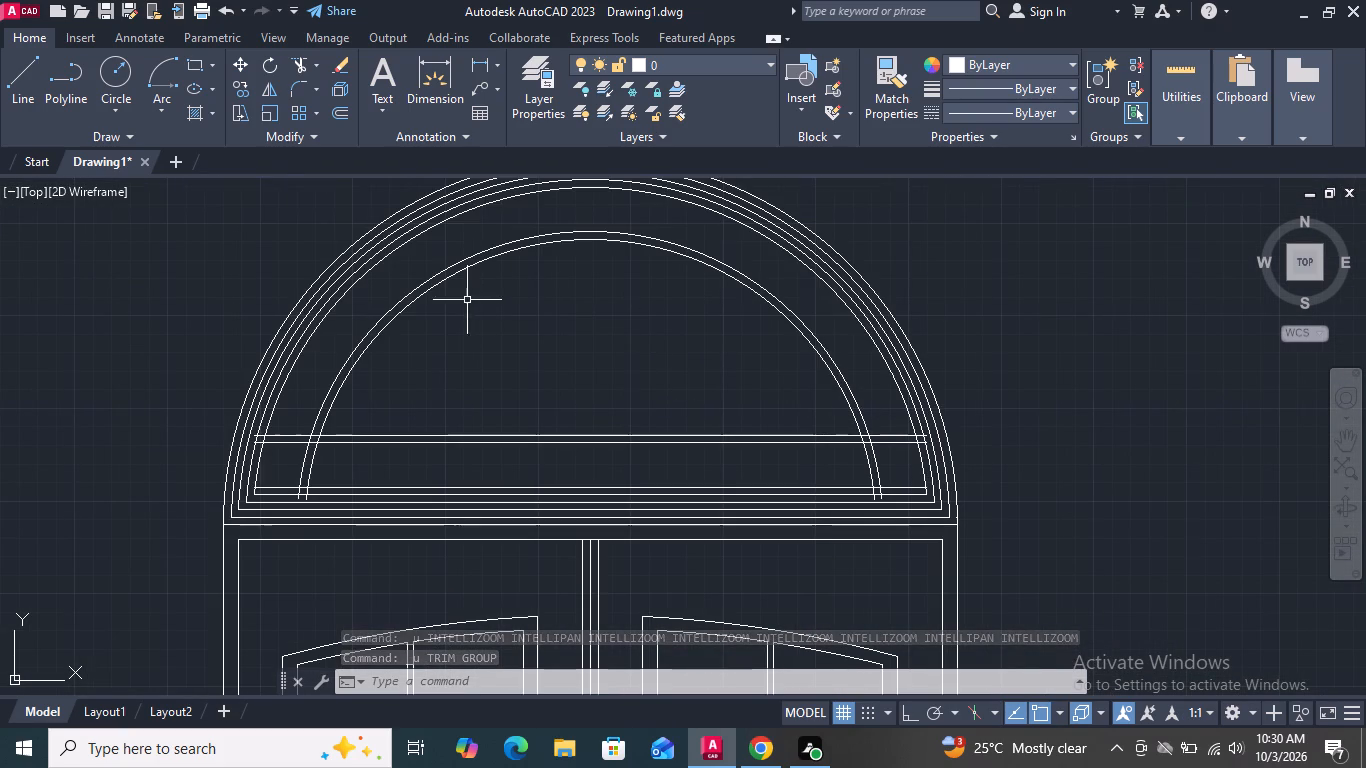
left_click(298, 71)
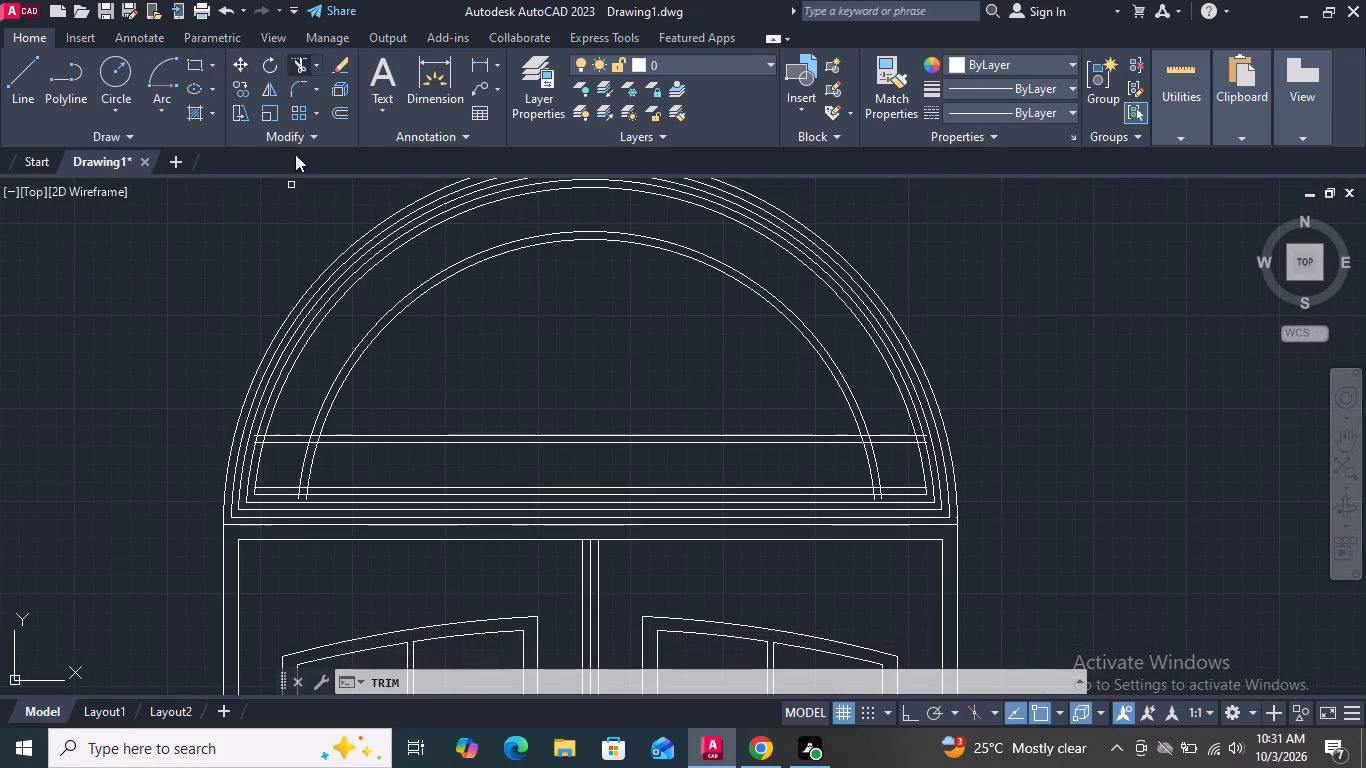
scroll(237, 361, "up", 2)
scroll(268, 586, "up", 2)
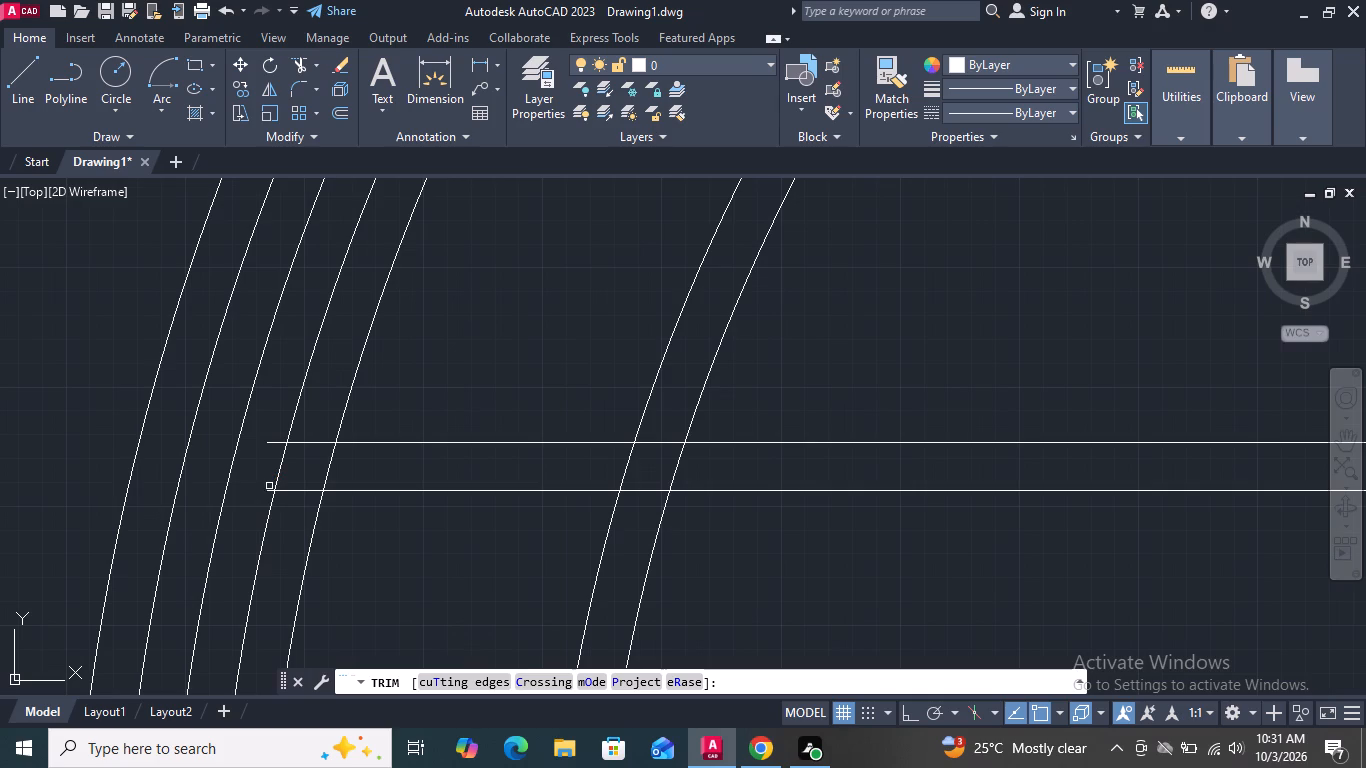
left_click(267, 491)
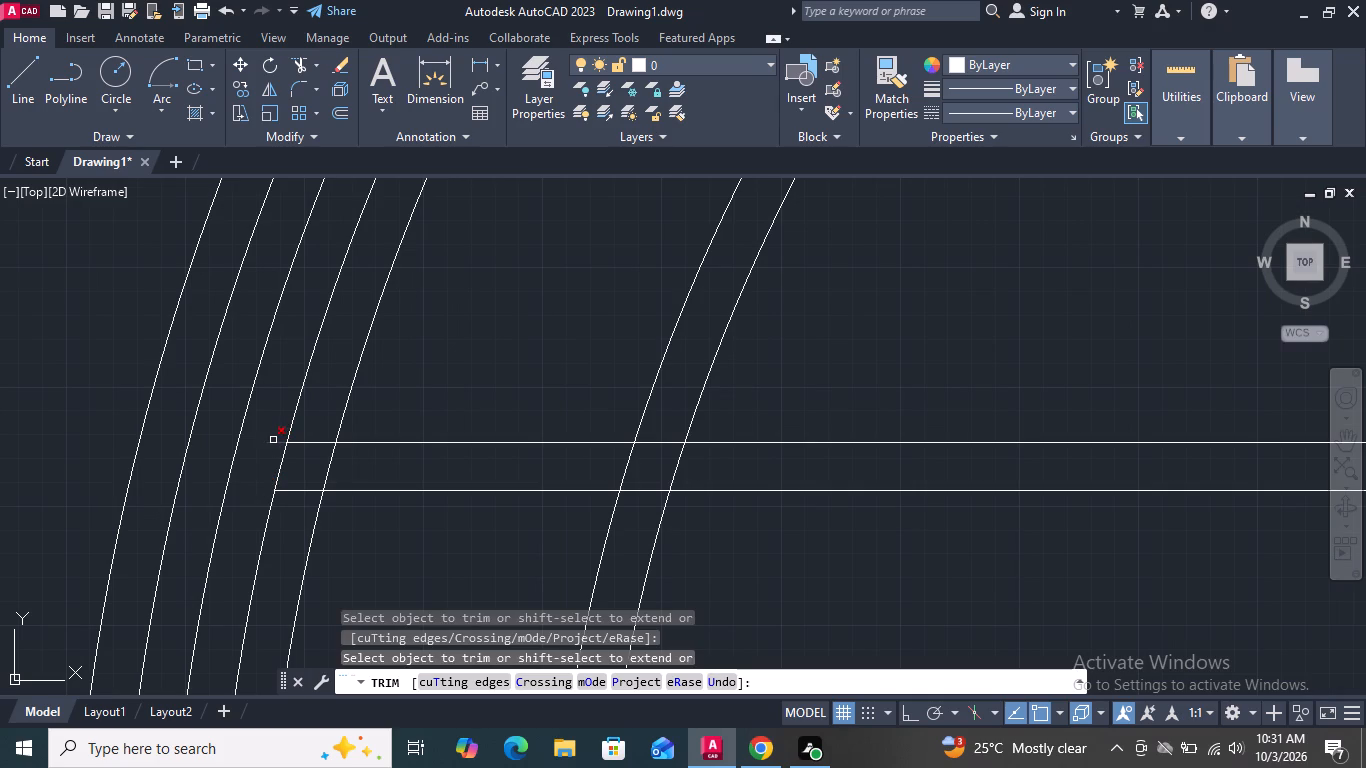
left_click(273, 440)
left_click(284, 464)
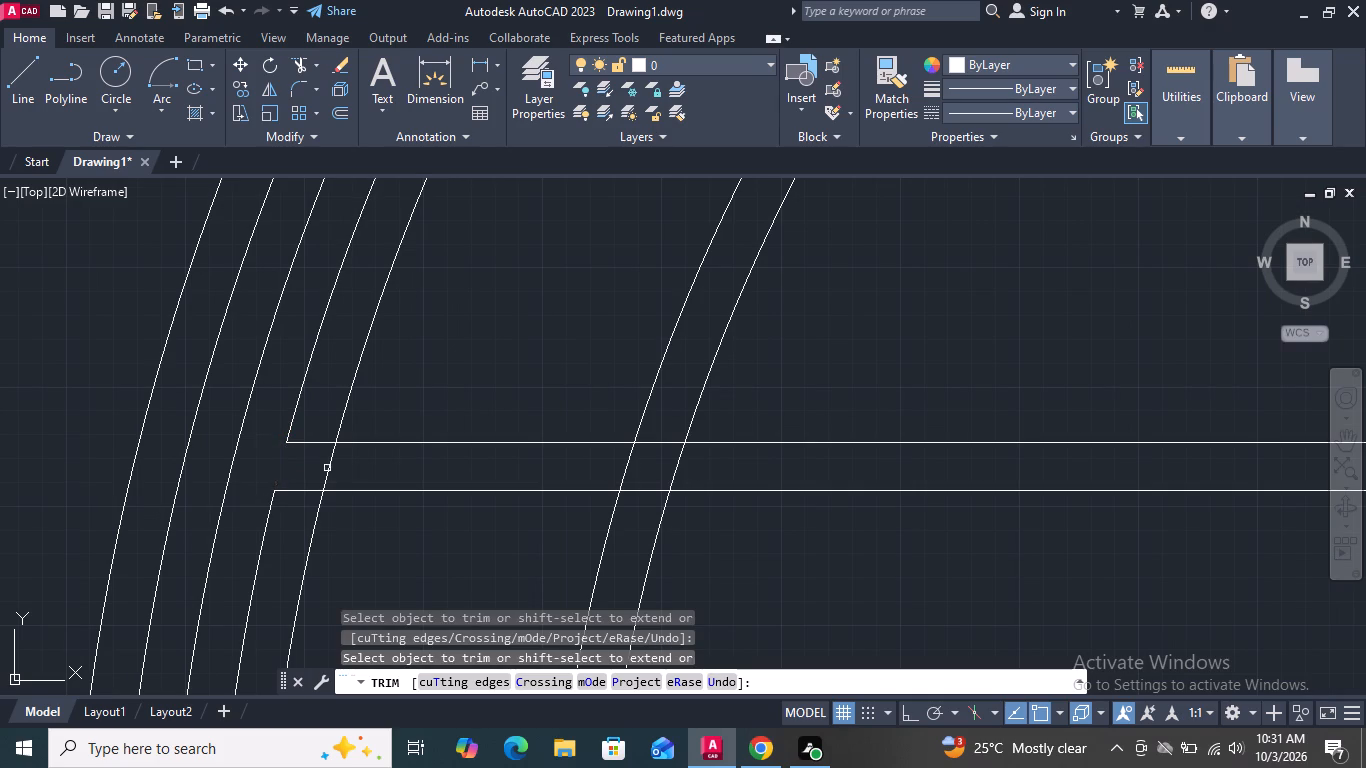
left_click(329, 468)
scroll(328, 467, "down", 4)
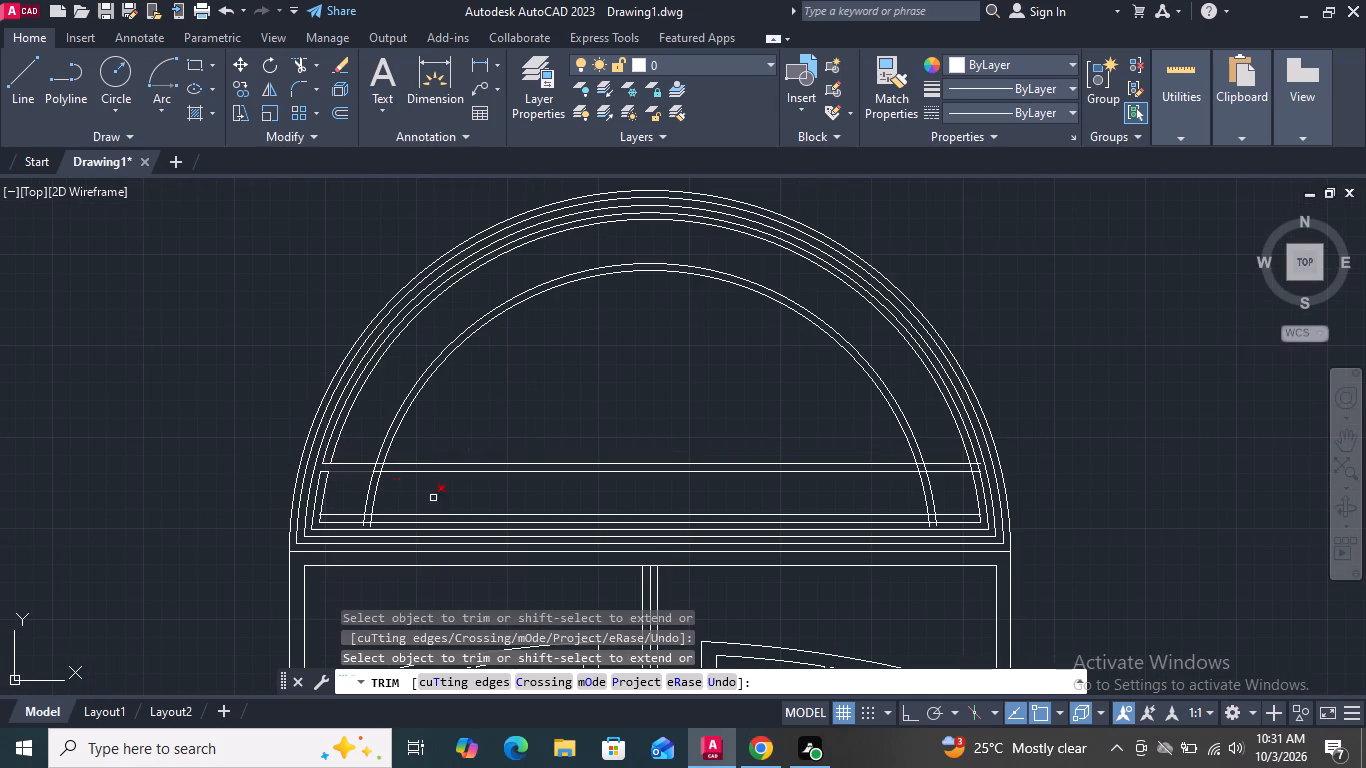
Trim the crossbar's right ends to the second-innermost frame arc and cut the two innermost frame arcs between the crossbar lines.
scroll(982, 474, "up", 4)
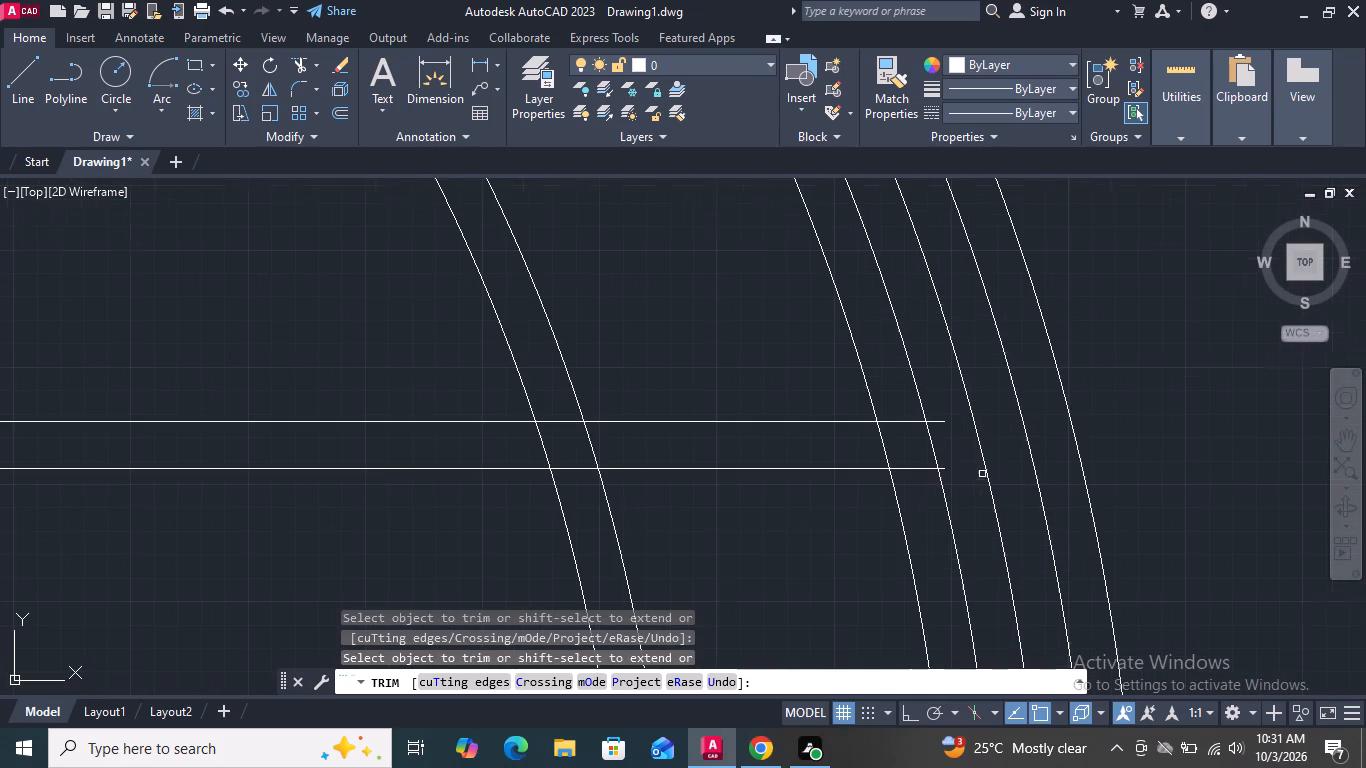
scroll(941, 466, "up", 3)
left_click(931, 484)
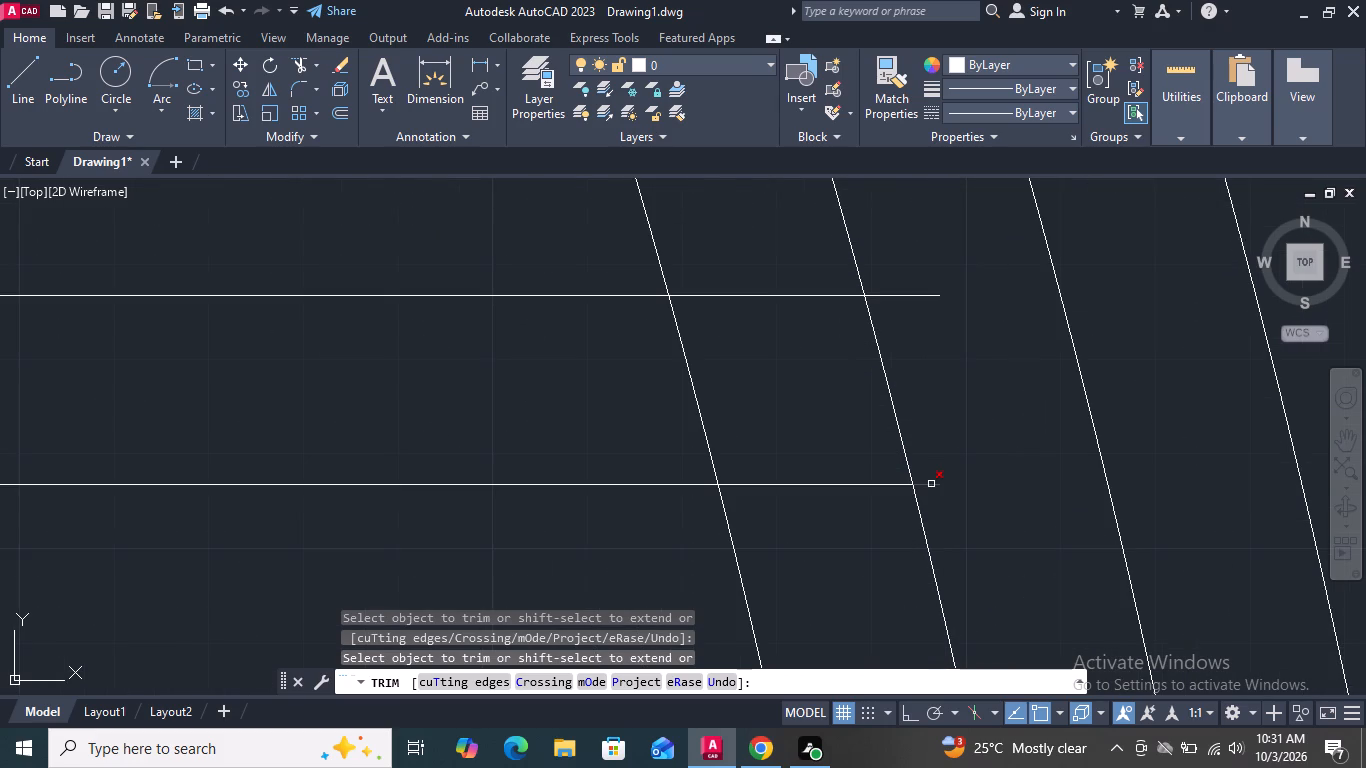
left_click(909, 296)
left_click(886, 359)
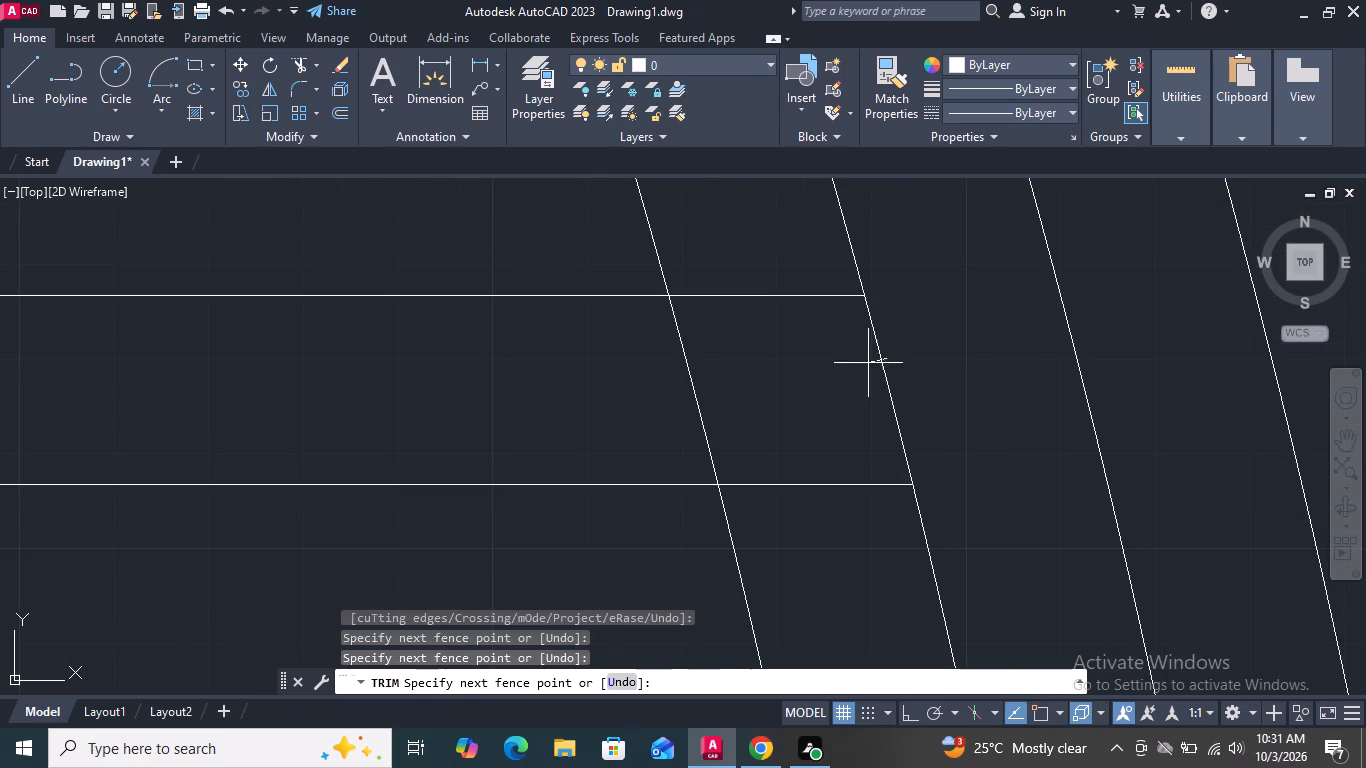
left_click(602, 381)
Trim the lower ends of the transom's double arc that overhang the second base line, on both the right and left sides.
scroll(700, 376, "down", 6)
scroll(917, 405, "down", 1)
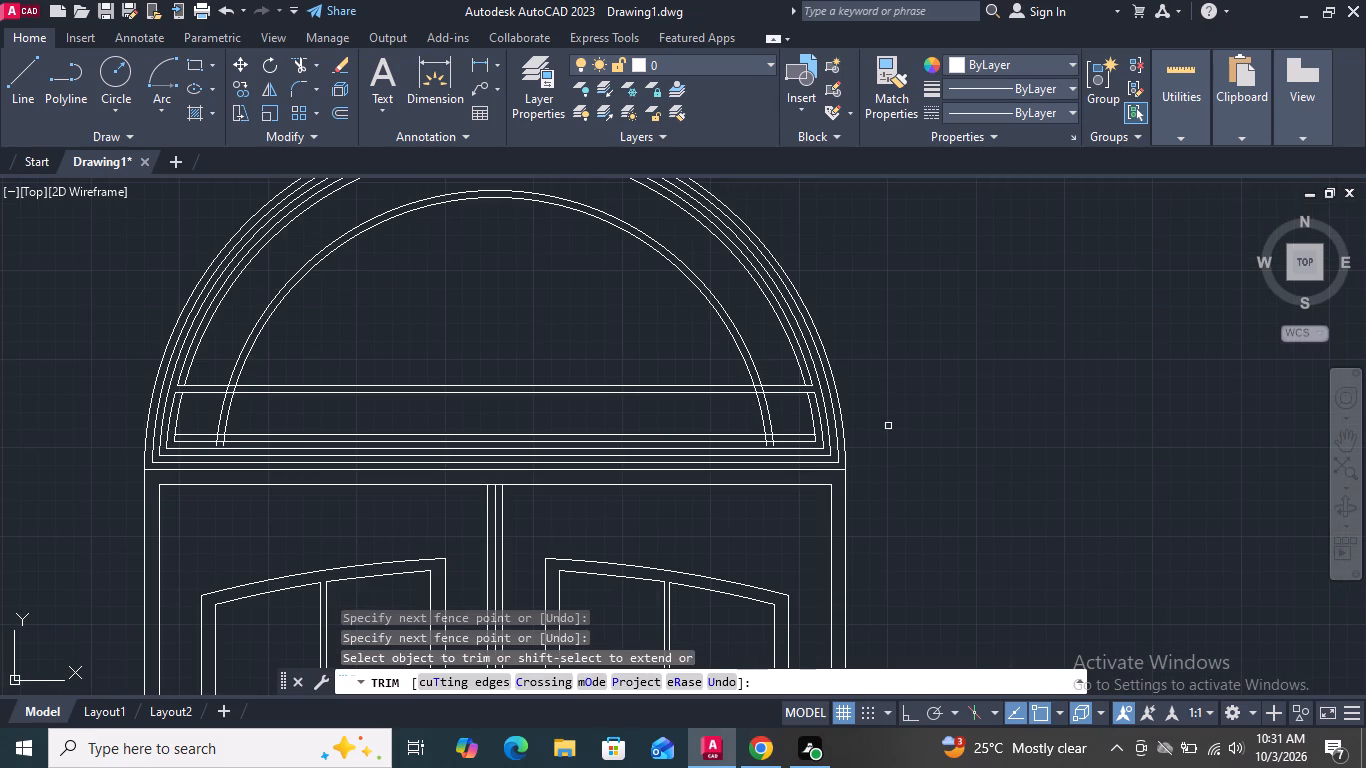
scroll(767, 442, "up", 5)
left_click_drag(848, 475, 754, 485)
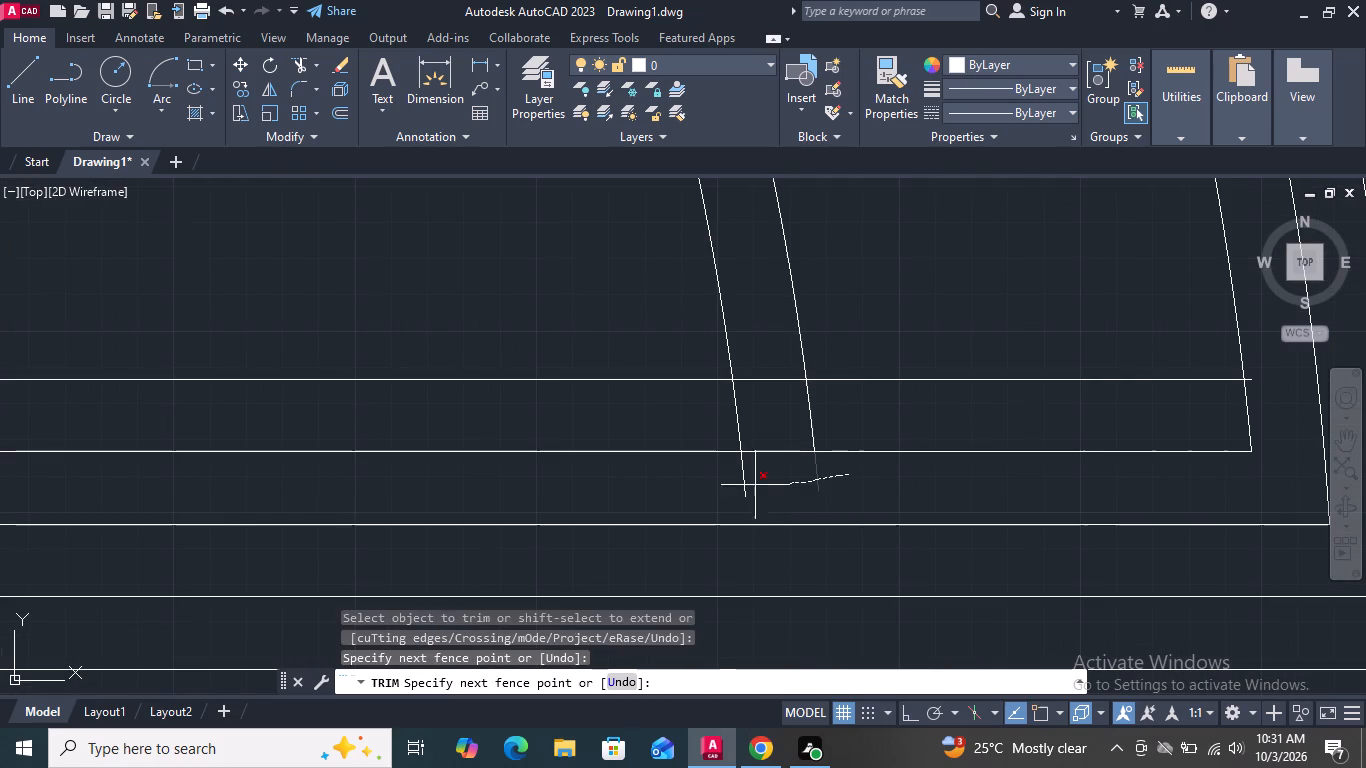
left_click_drag(754, 485, 743, 484)
scroll(743, 484, "down", 5)
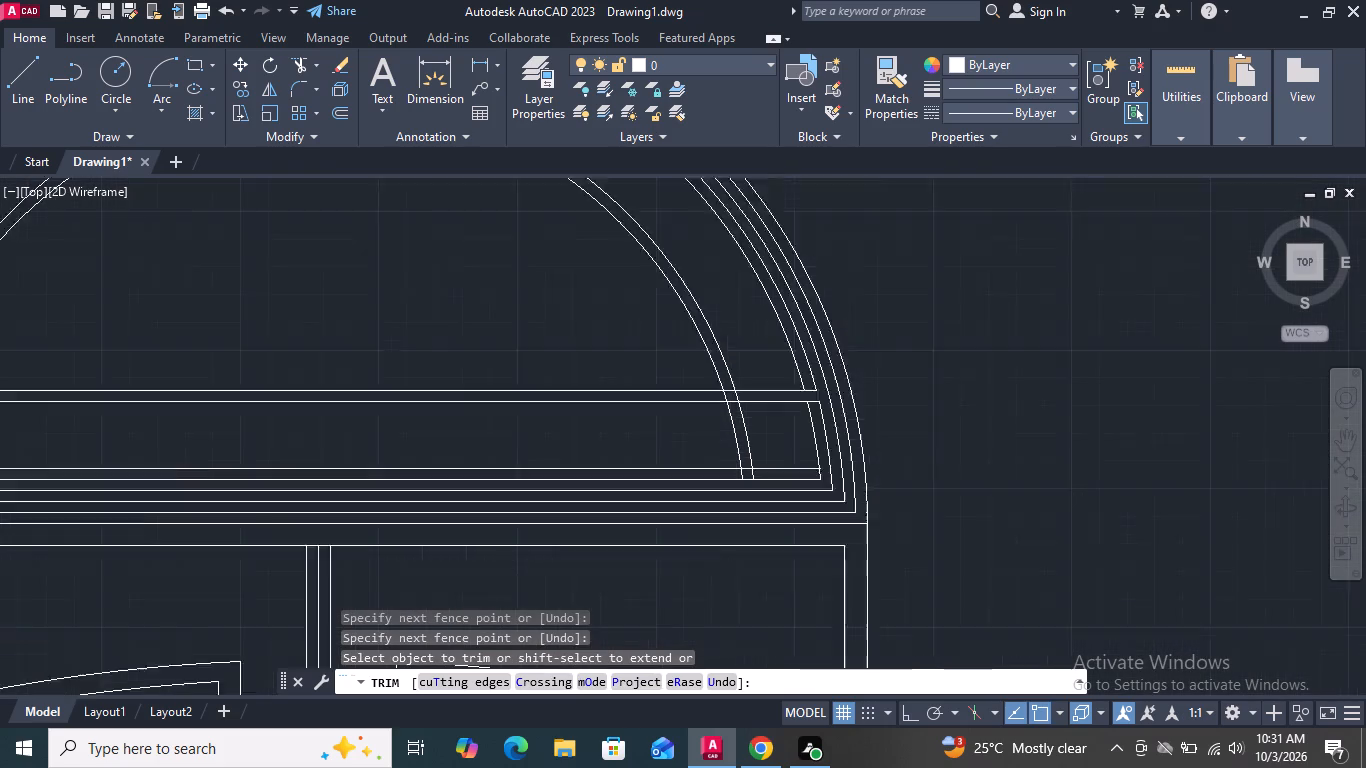
scroll(193, 489, "up", 6)
left_click_drag(391, 450, 168, 426)
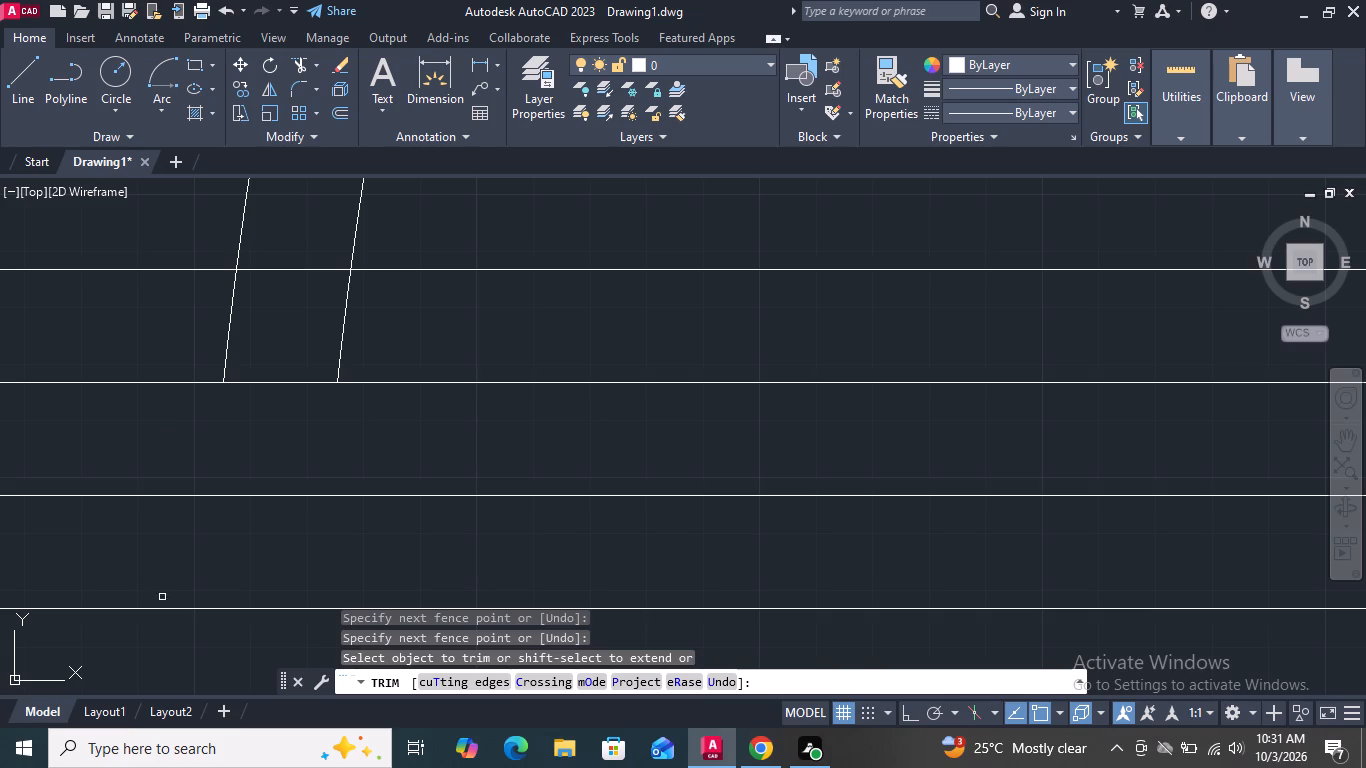
scroll(128, 572, "down", 6)
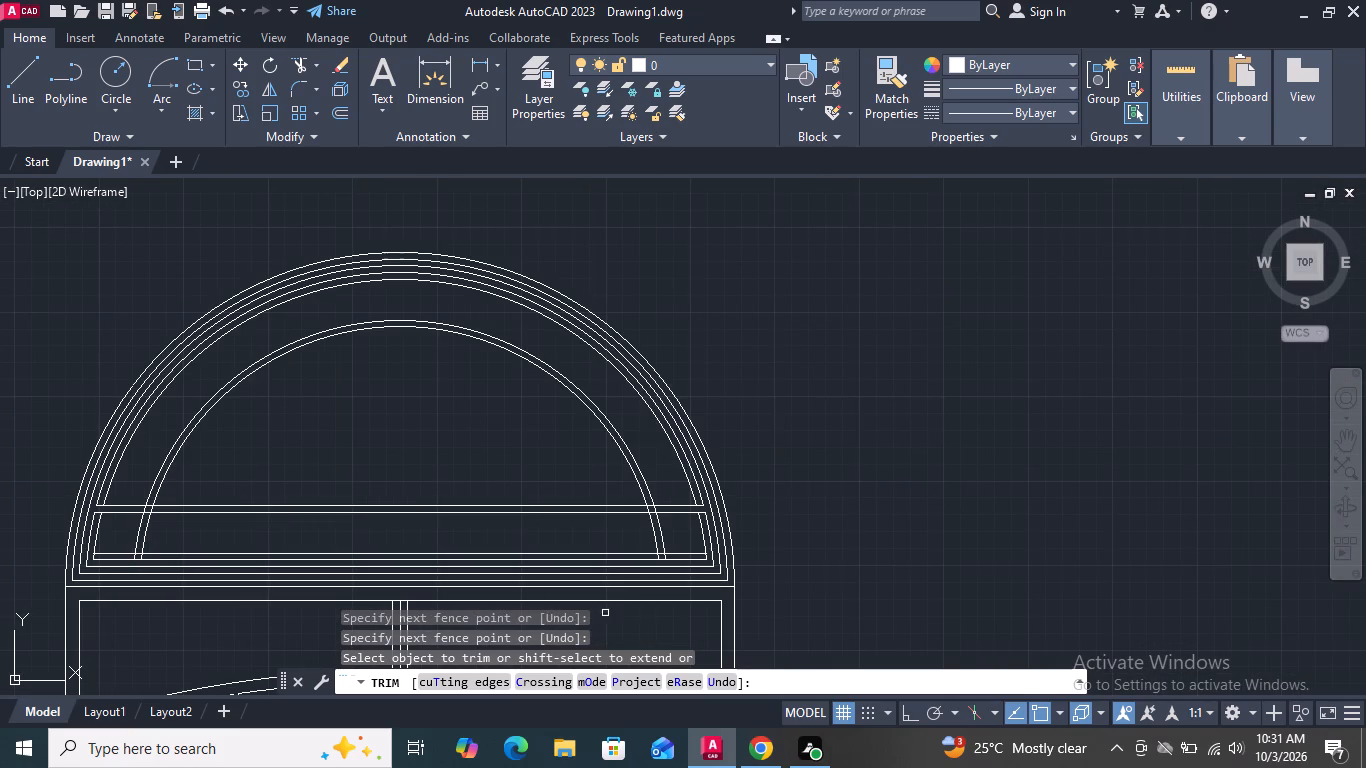
Trim the uppermost base line segment between the double arc's right leg and the innermost frame arc.
scroll(693, 577, "up", 2)
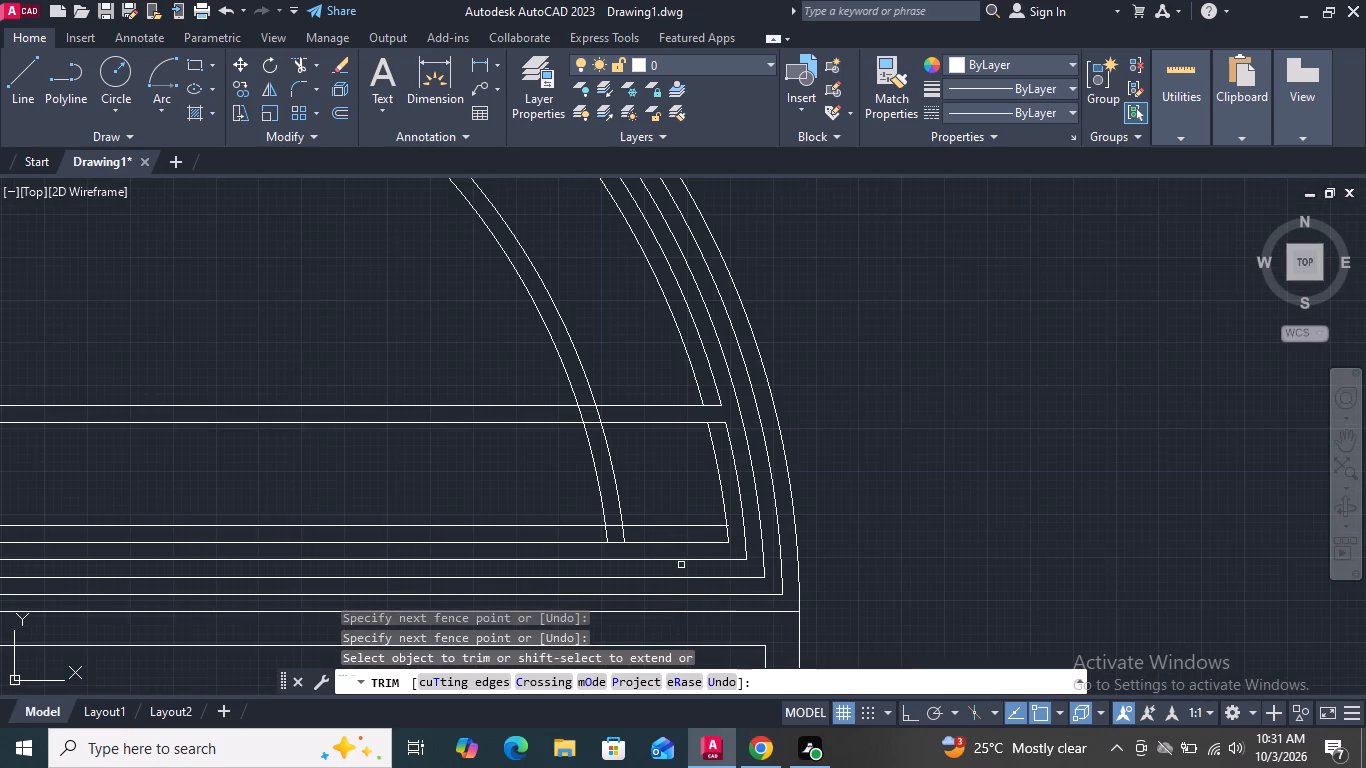
left_click(651, 524)
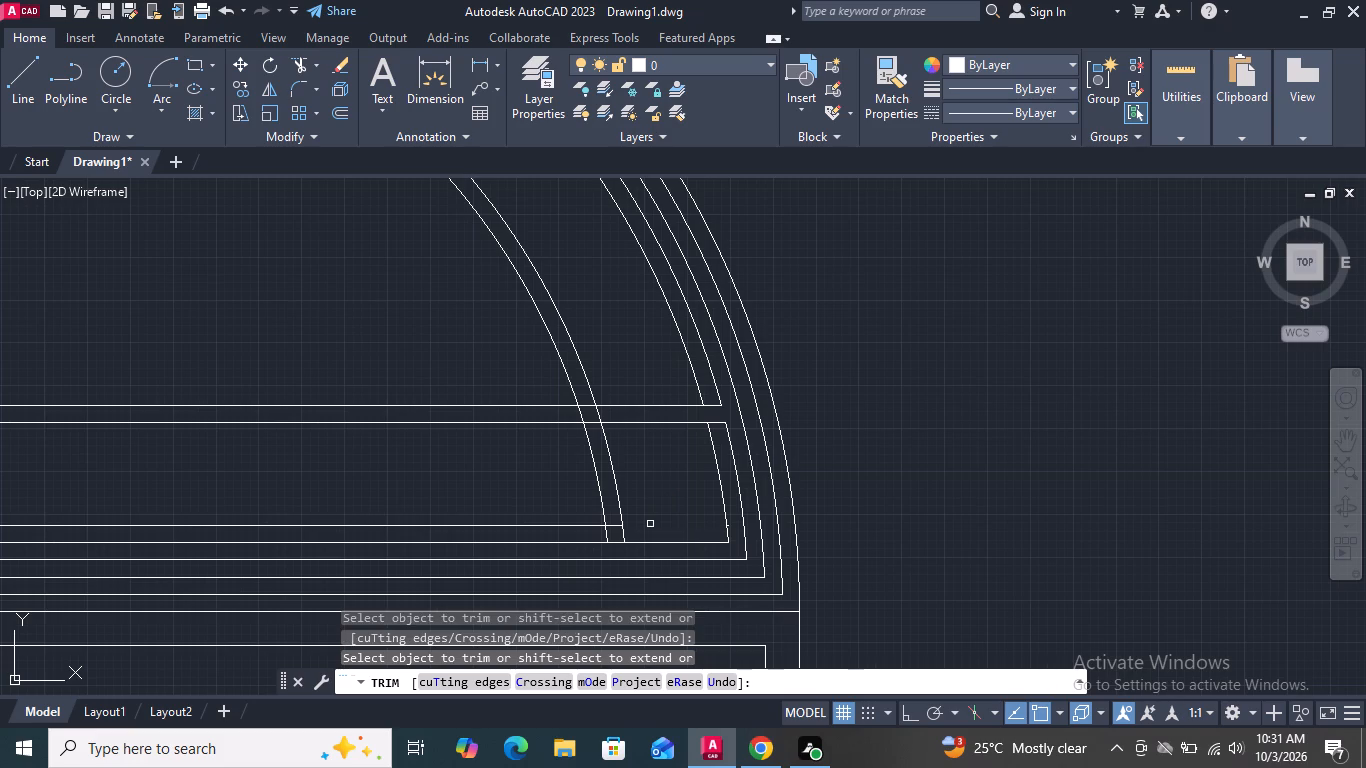
Open the crossing of the crossbar and the double arc's right leg by trimming both arcs and both crossbar lines inside it.
scroll(650, 524, "up", 1)
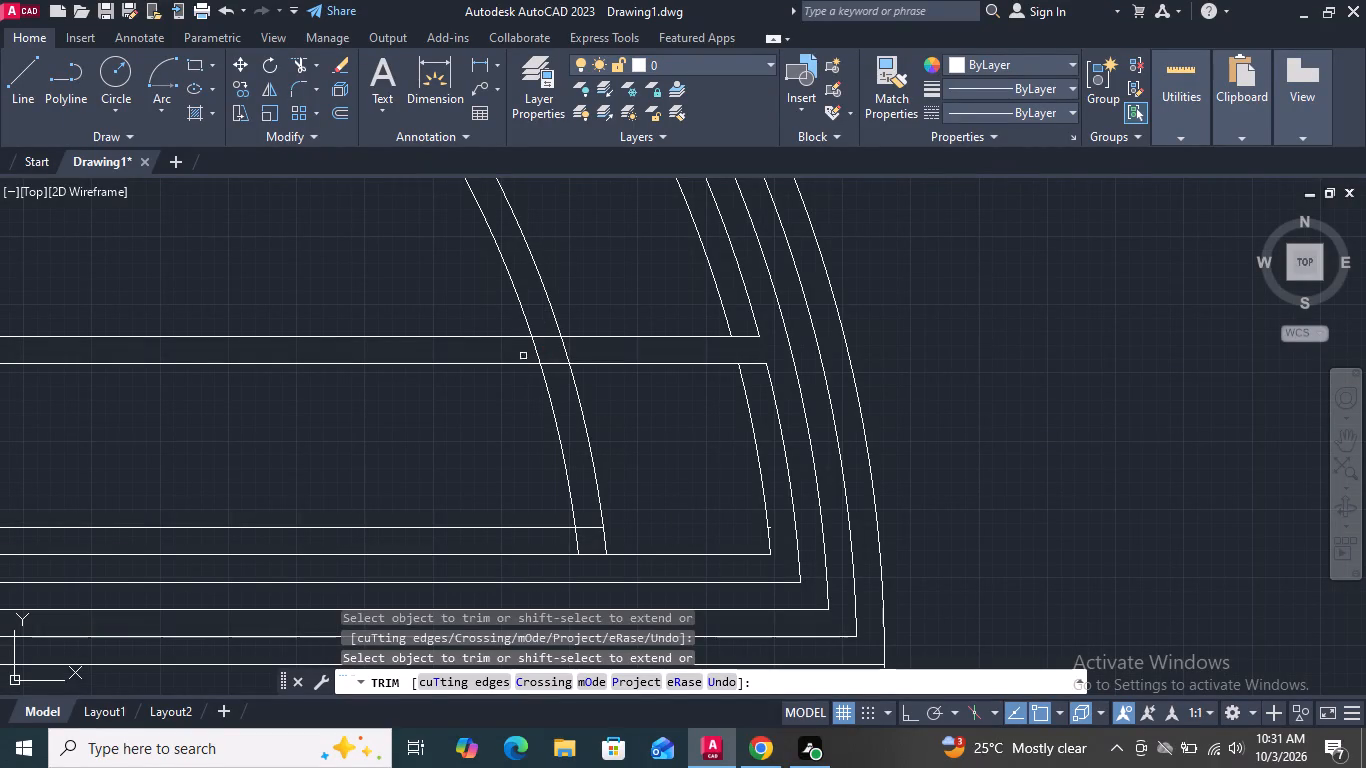
scroll(526, 351, "up", 2)
left_click_drag(641, 350, 484, 338)
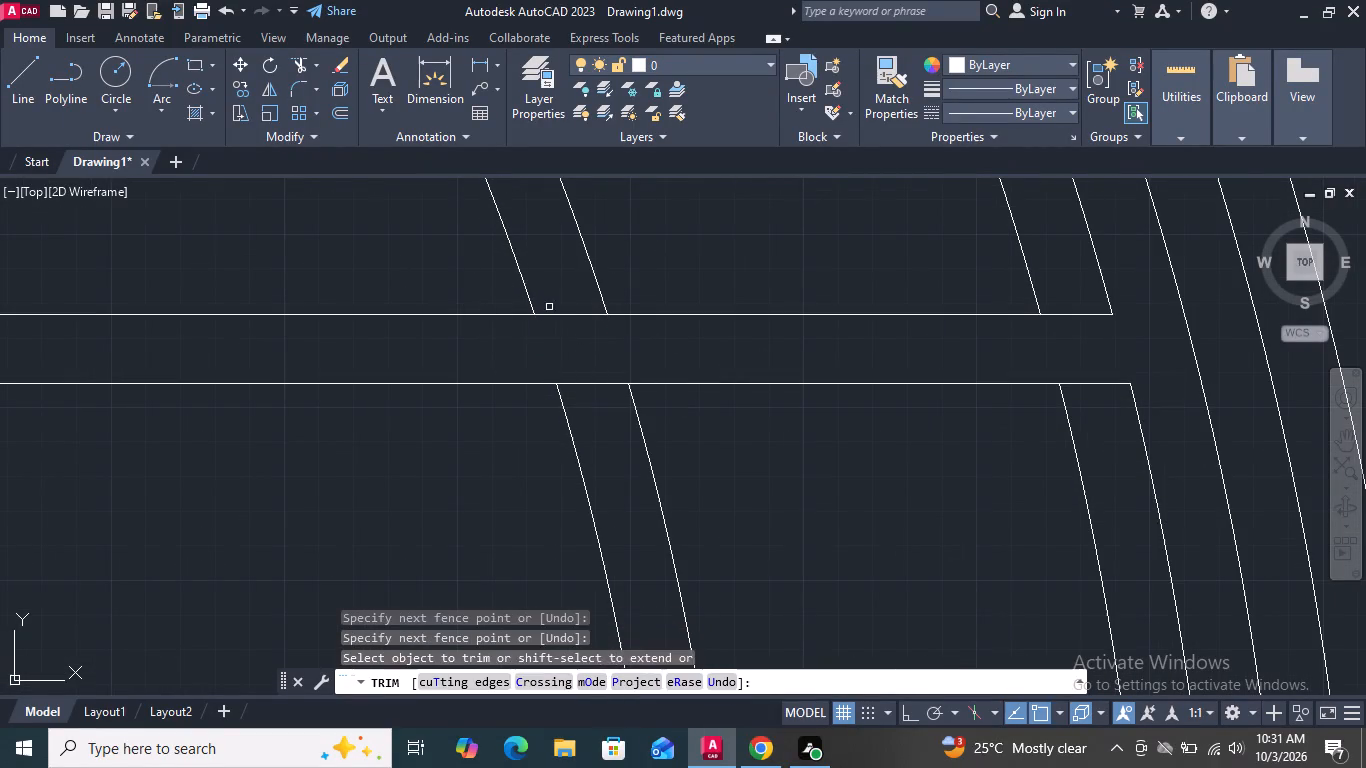
left_click_drag(549, 275, 588, 401)
Trim the two upper base lines between the two lines of the double arc's right leg.
scroll(588, 401, "down", 3)
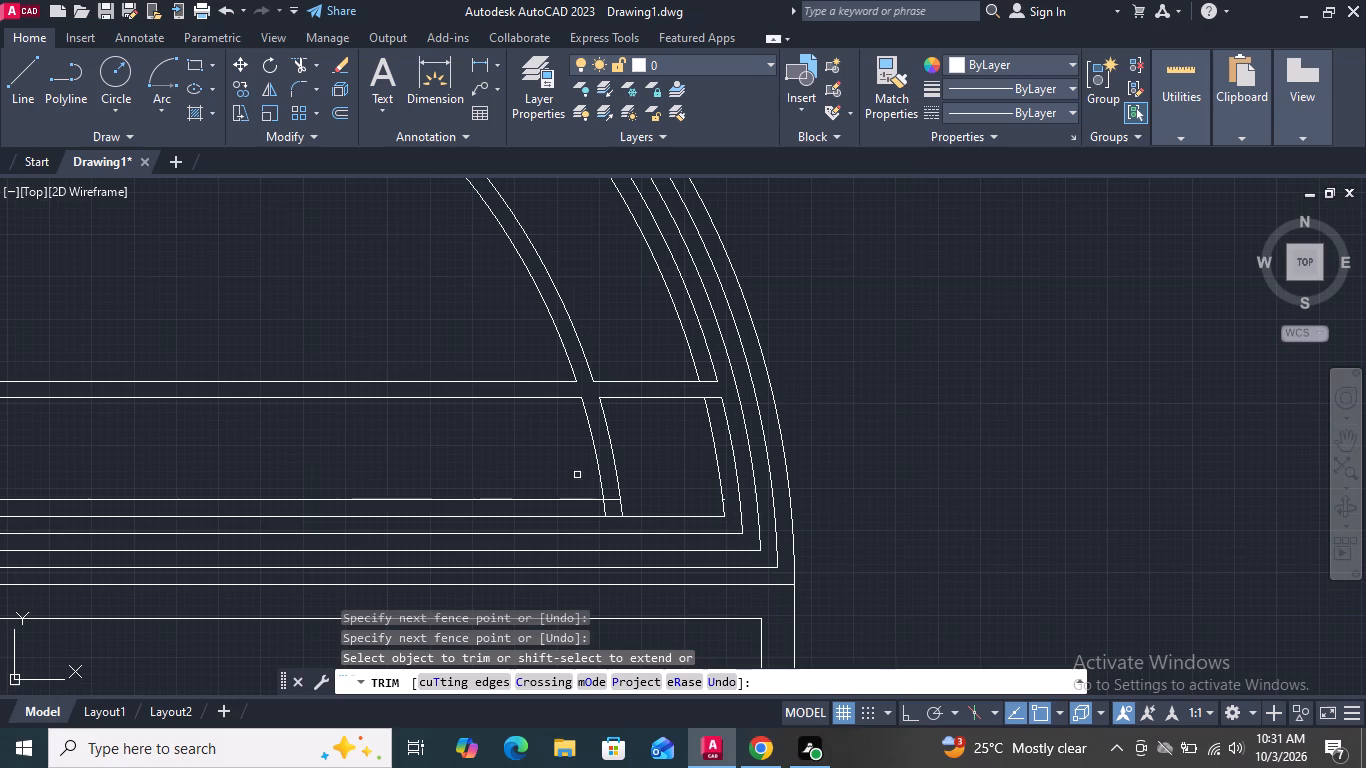
scroll(606, 521, "up", 1)
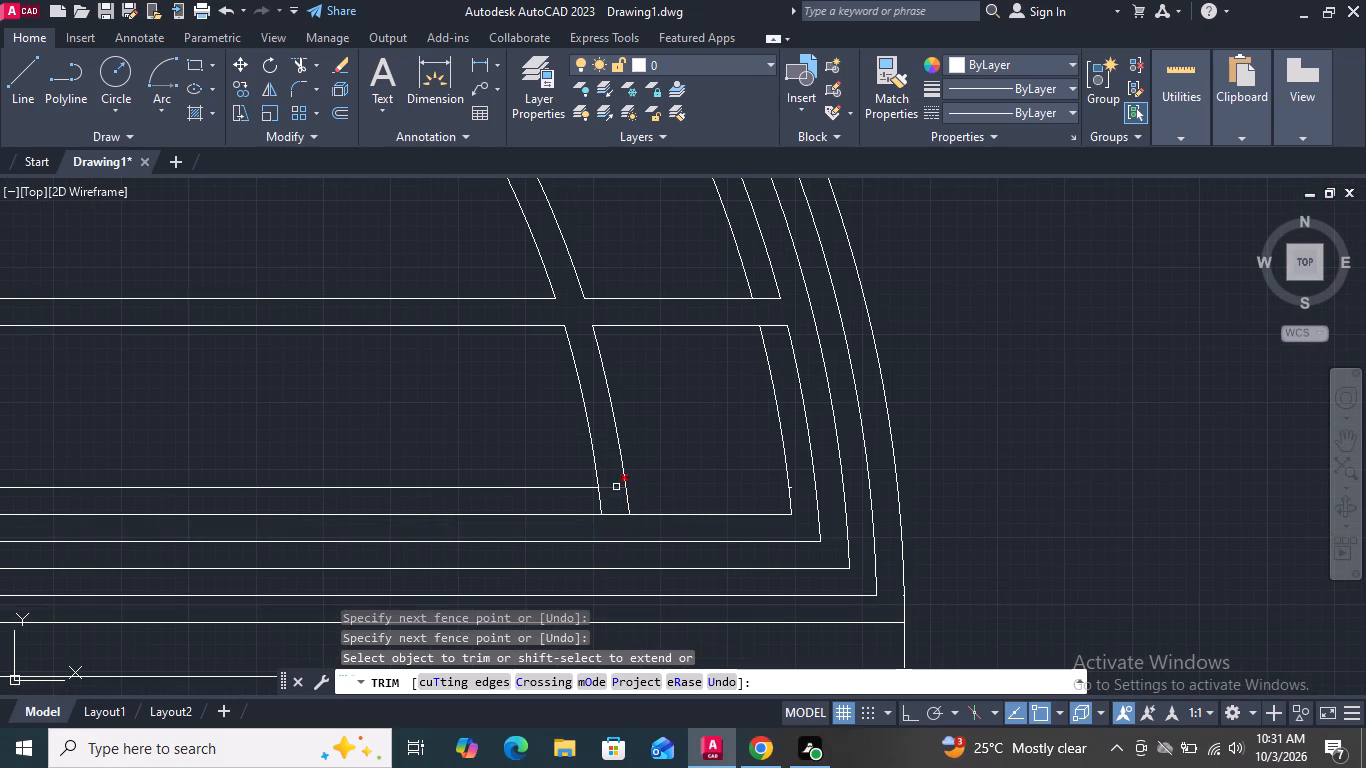
left_click(615, 484)
left_click(615, 522)
scroll(615, 522, "down", 1)
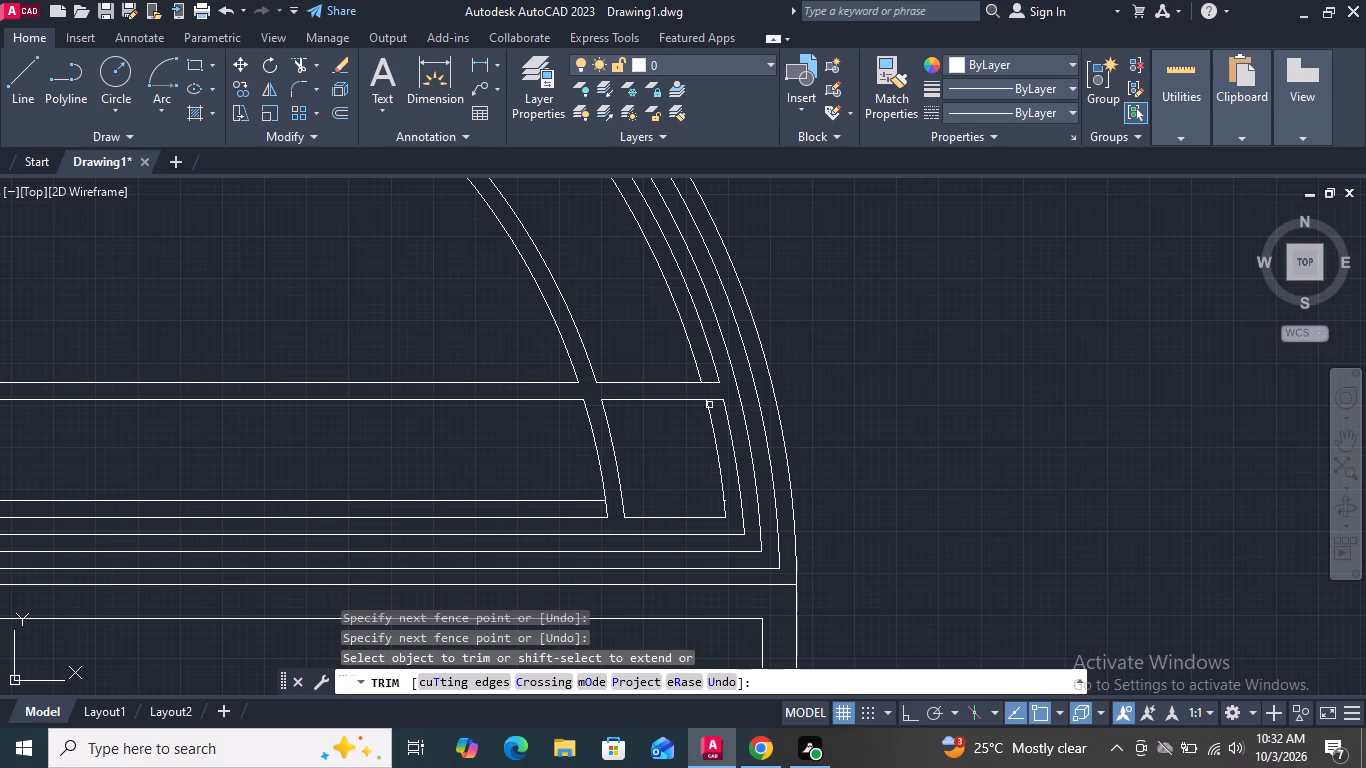
Trim the crossbar's two right end segments between the innermost and second-innermost frame arcs.
scroll(707, 402, "up", 2)
left_click_drag(705, 337, 740, 420)
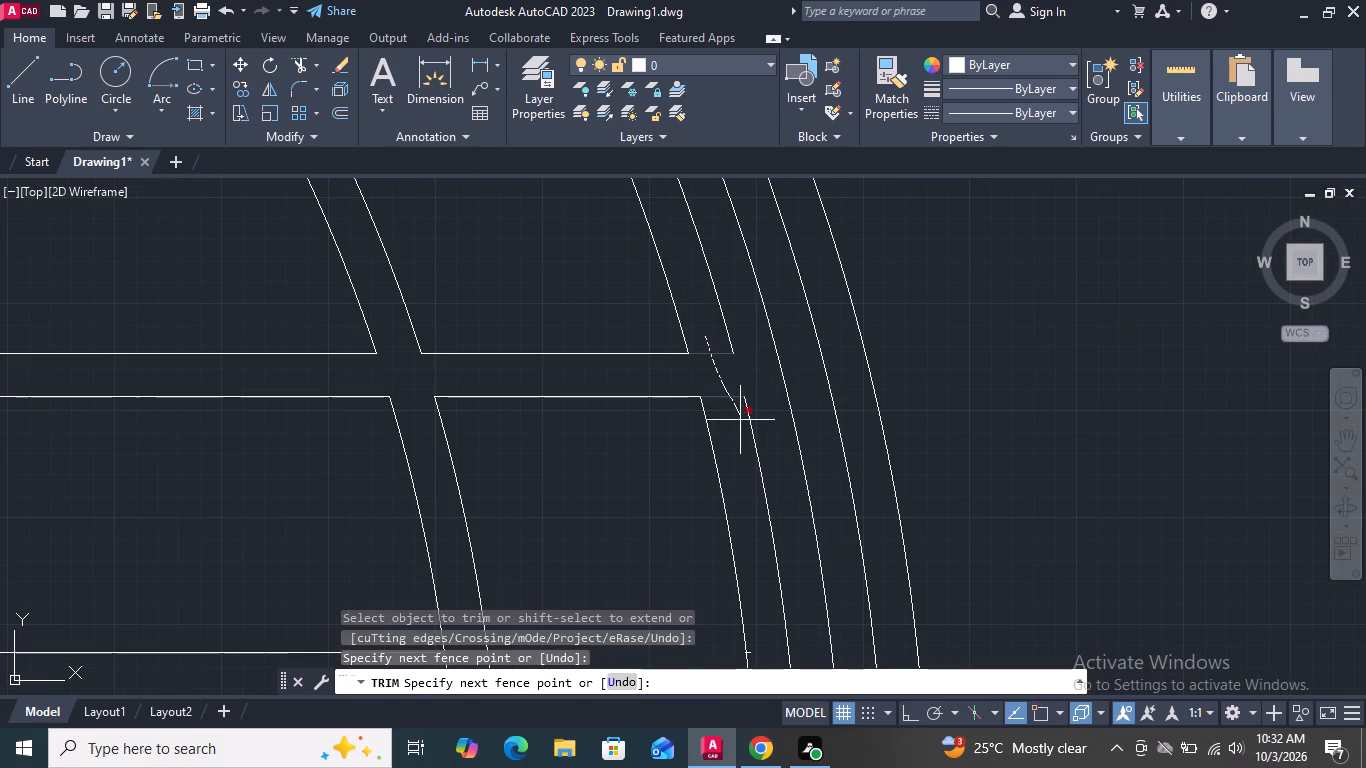
left_click_drag(740, 420, 740, 424)
Extend the second-innermost frame arc across its gap at the crossbar's right end.
left_click(314, 61)
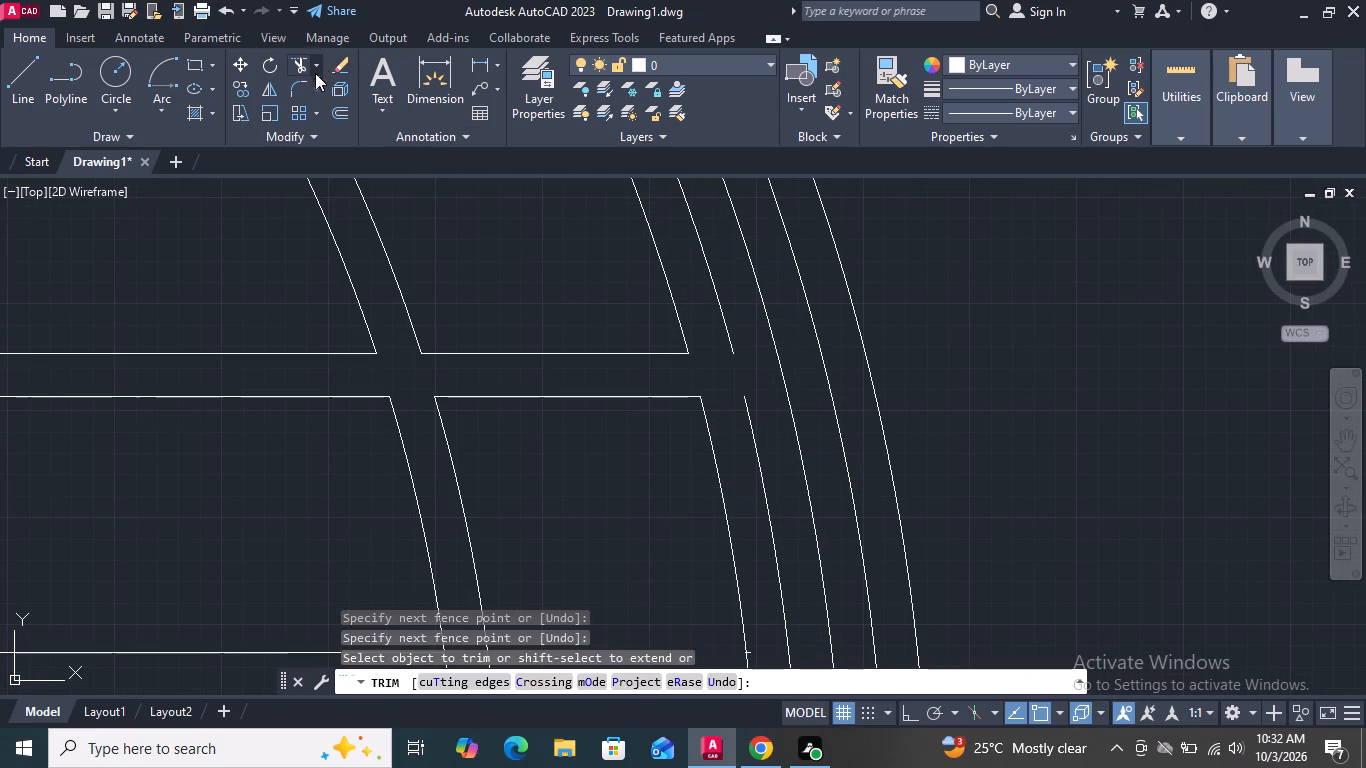
left_click(324, 134)
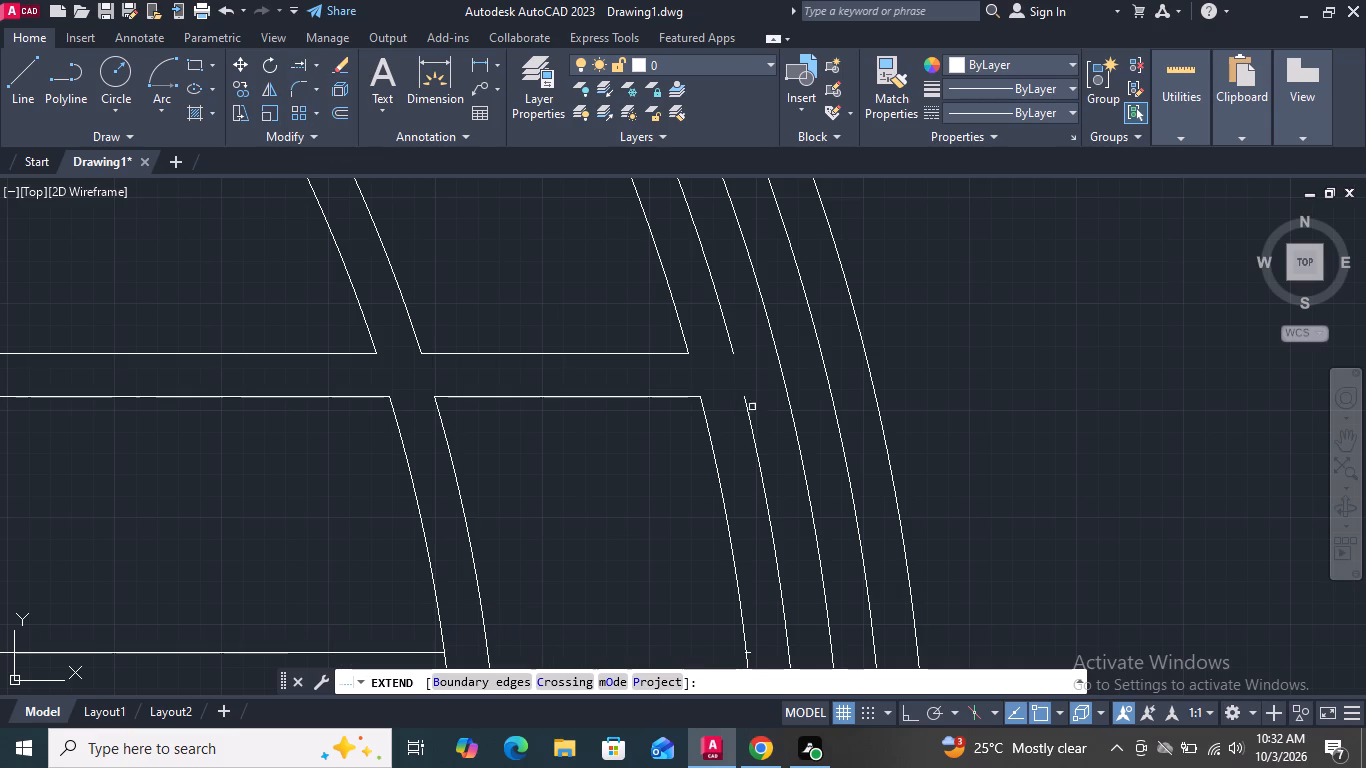
left_click(743, 397)
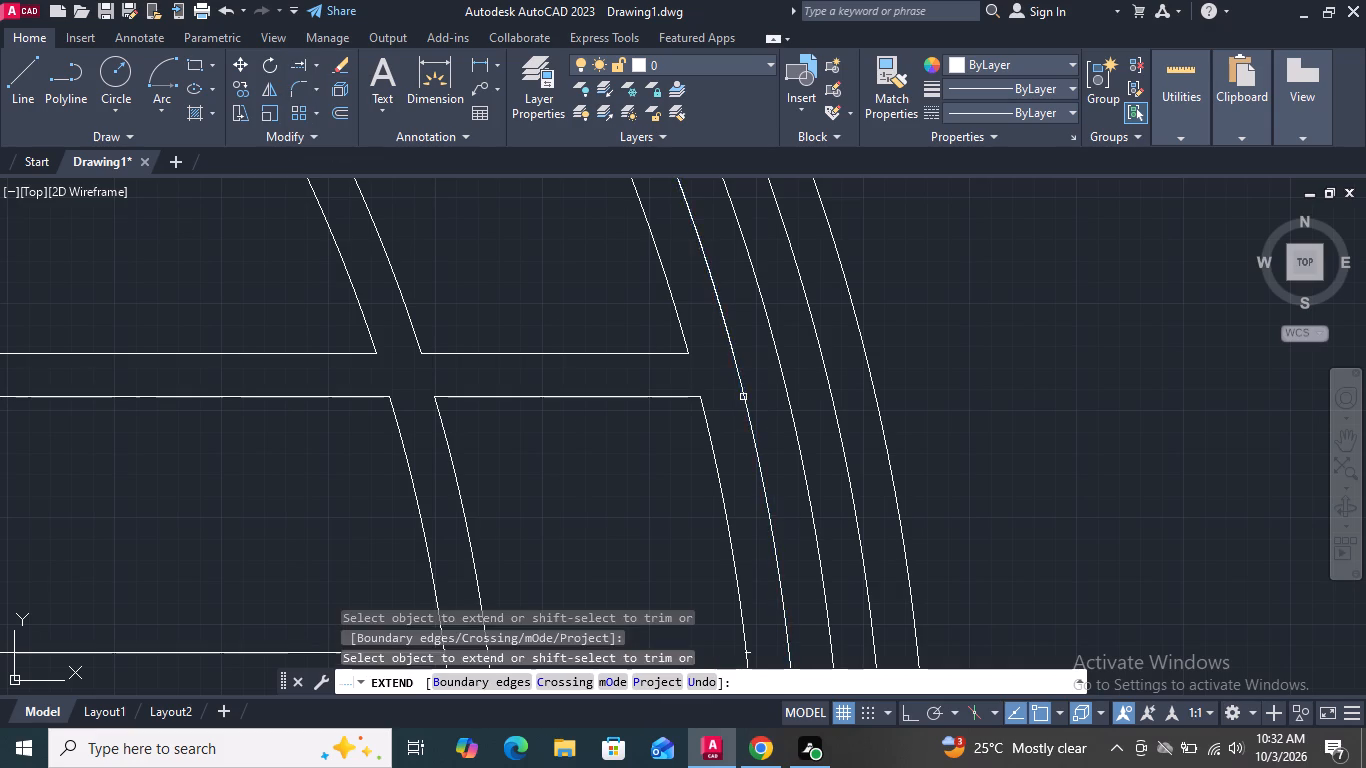
scroll(936, 376, "down", 3)
key("space")
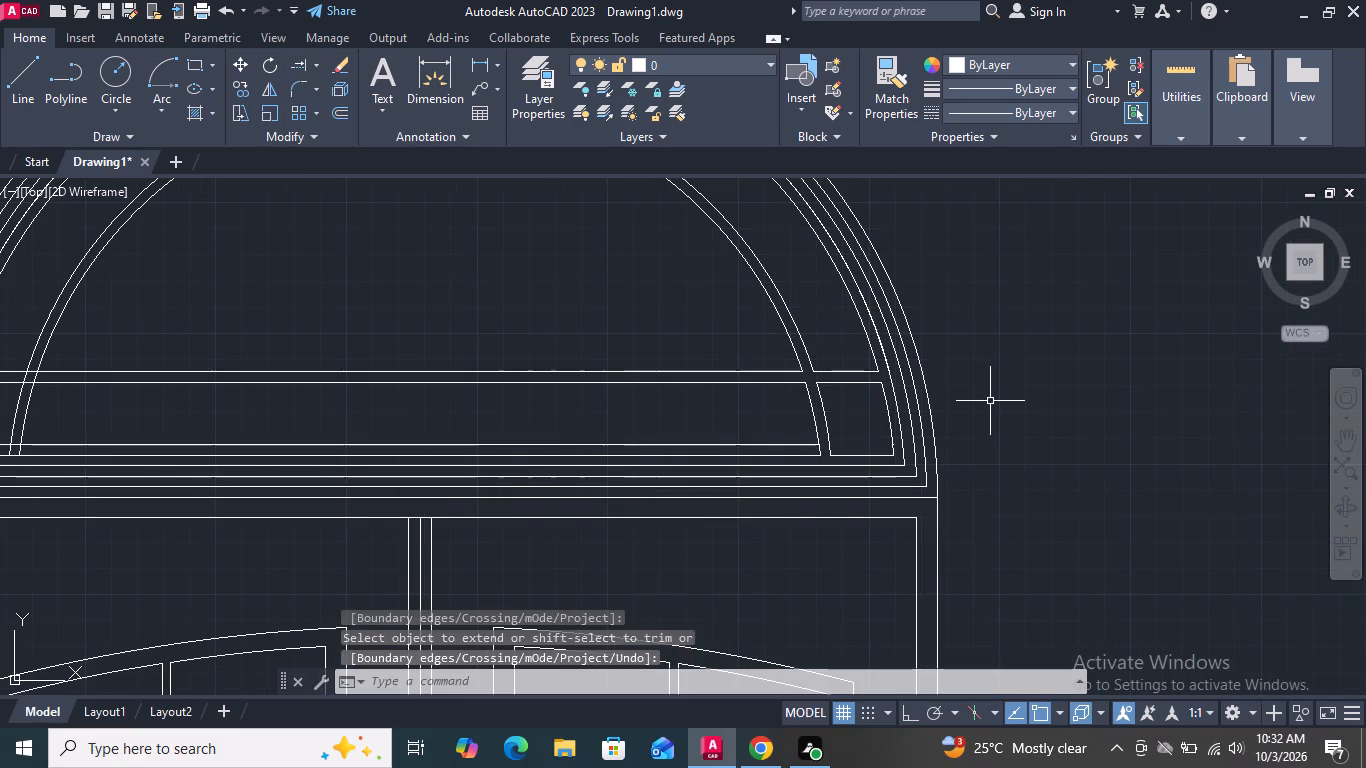
Extend the second-innermost frame arc across its gap at the crossbar's left end.
scroll(991, 400, "down", 2)
scroll(600, 406, "up", 3)
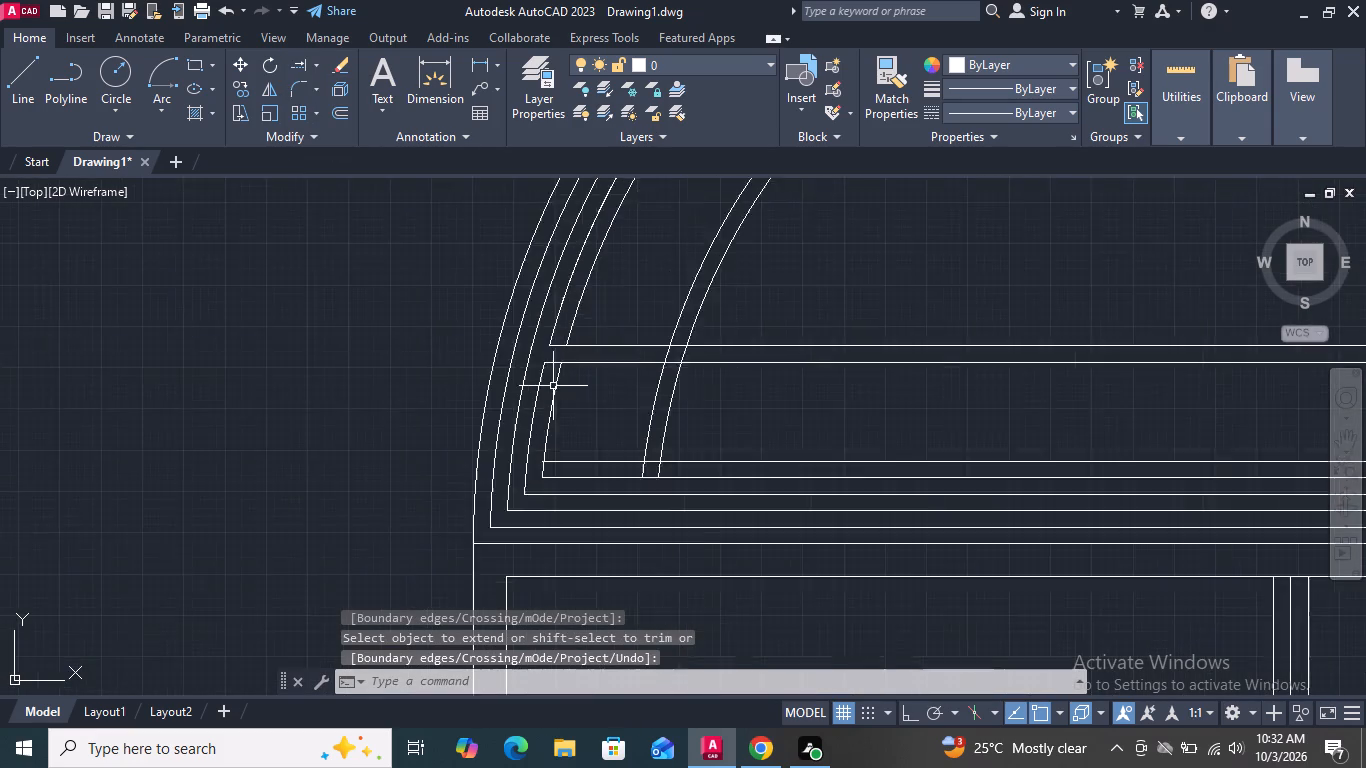
scroll(553, 385, "up", 2)
middle_click_drag(554, 300, 537, 329)
scroll(537, 329, "up", 1)
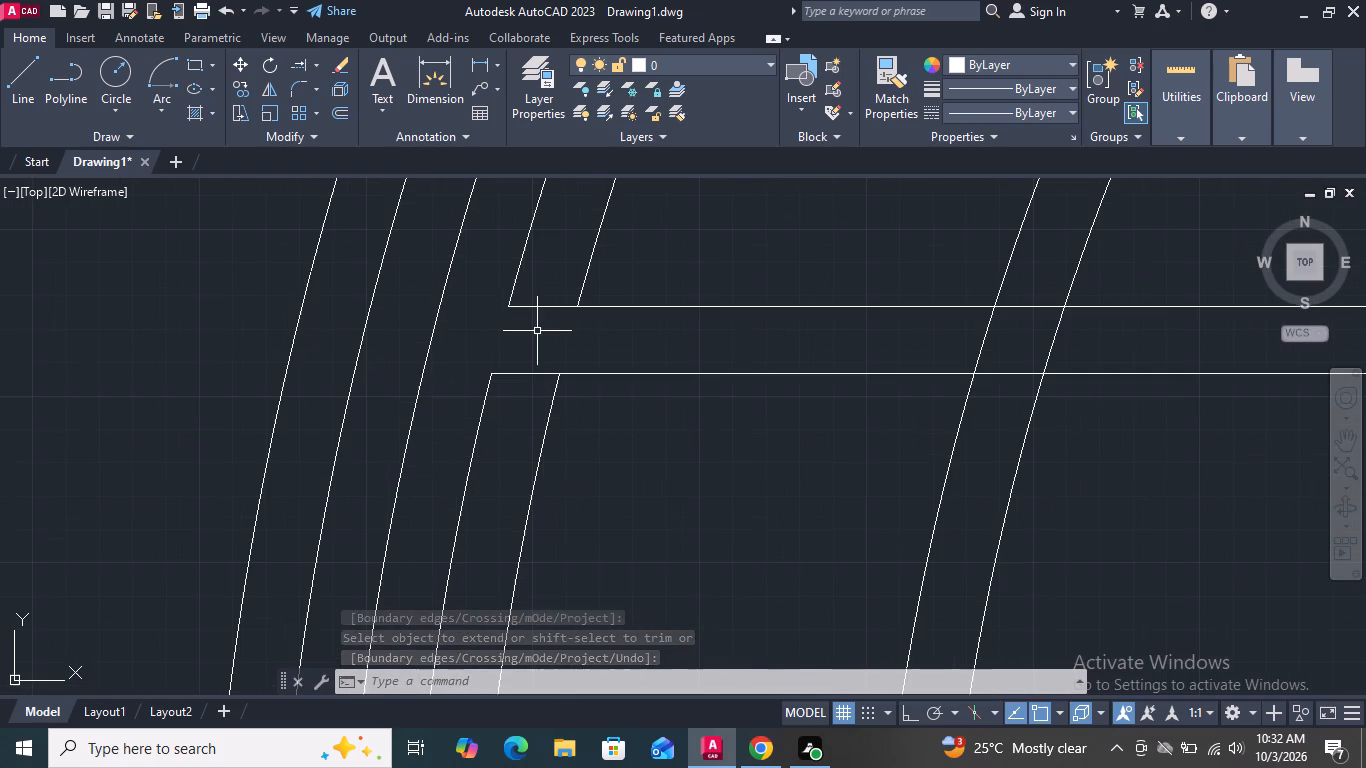
double_click(537, 332)
left_click_drag(537, 332, 310, 115)
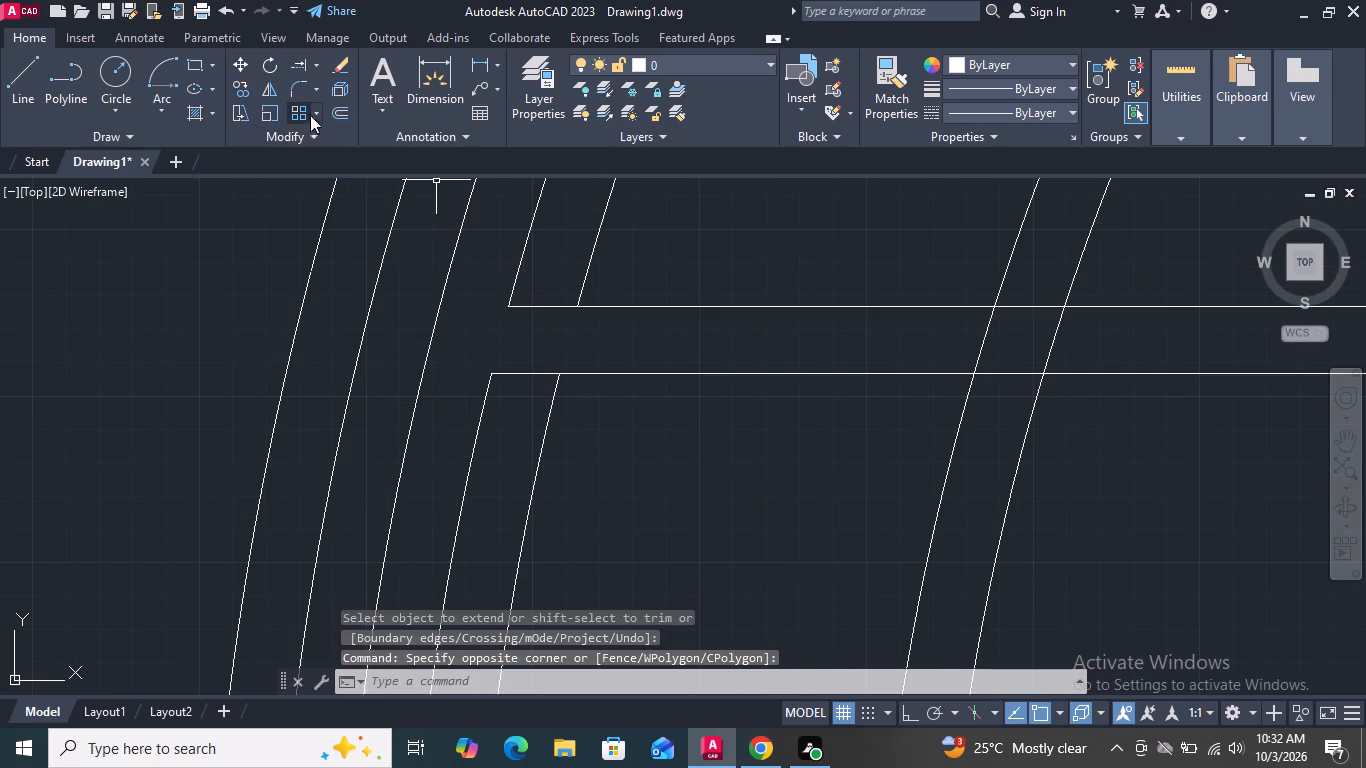
left_click_drag(310, 115, 0, 1)
left_click_drag(0, 1, 307, 131)
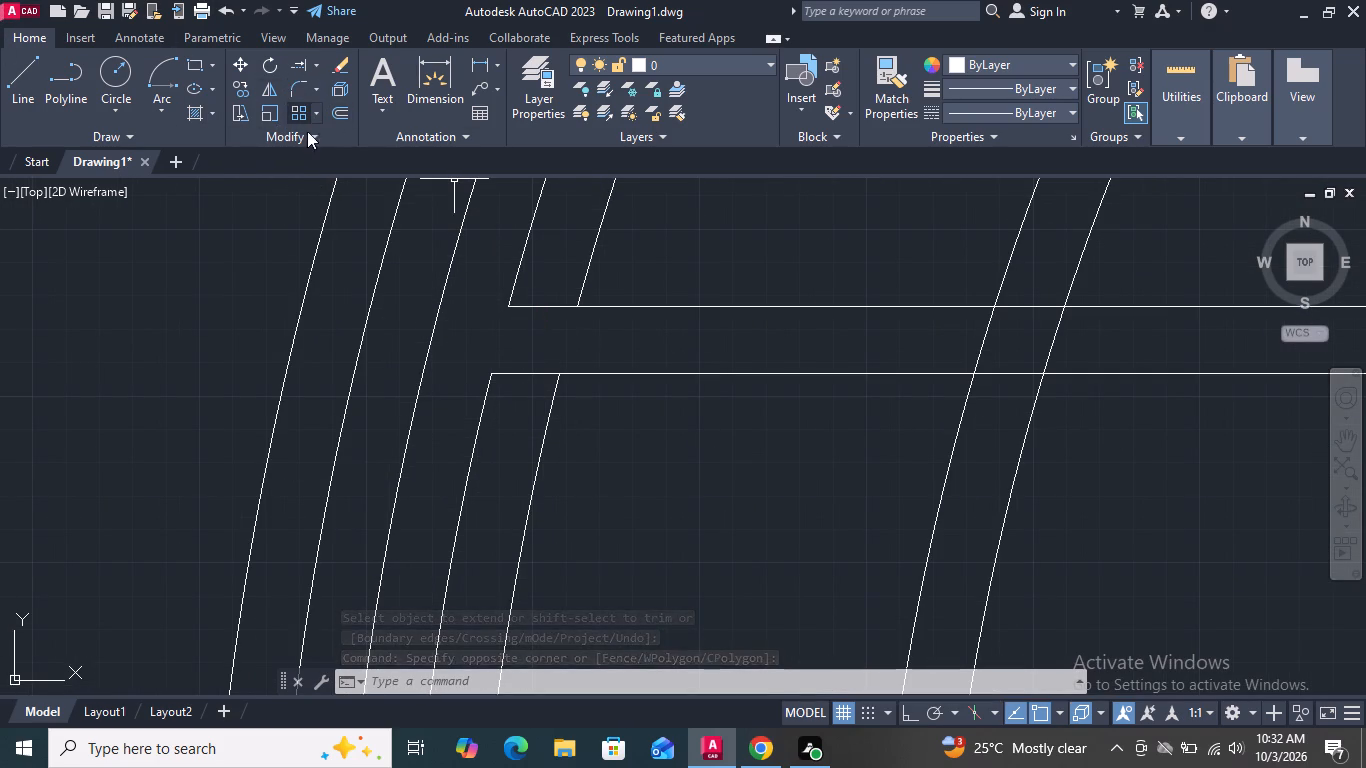
left_click_drag(307, 131, 289, 346)
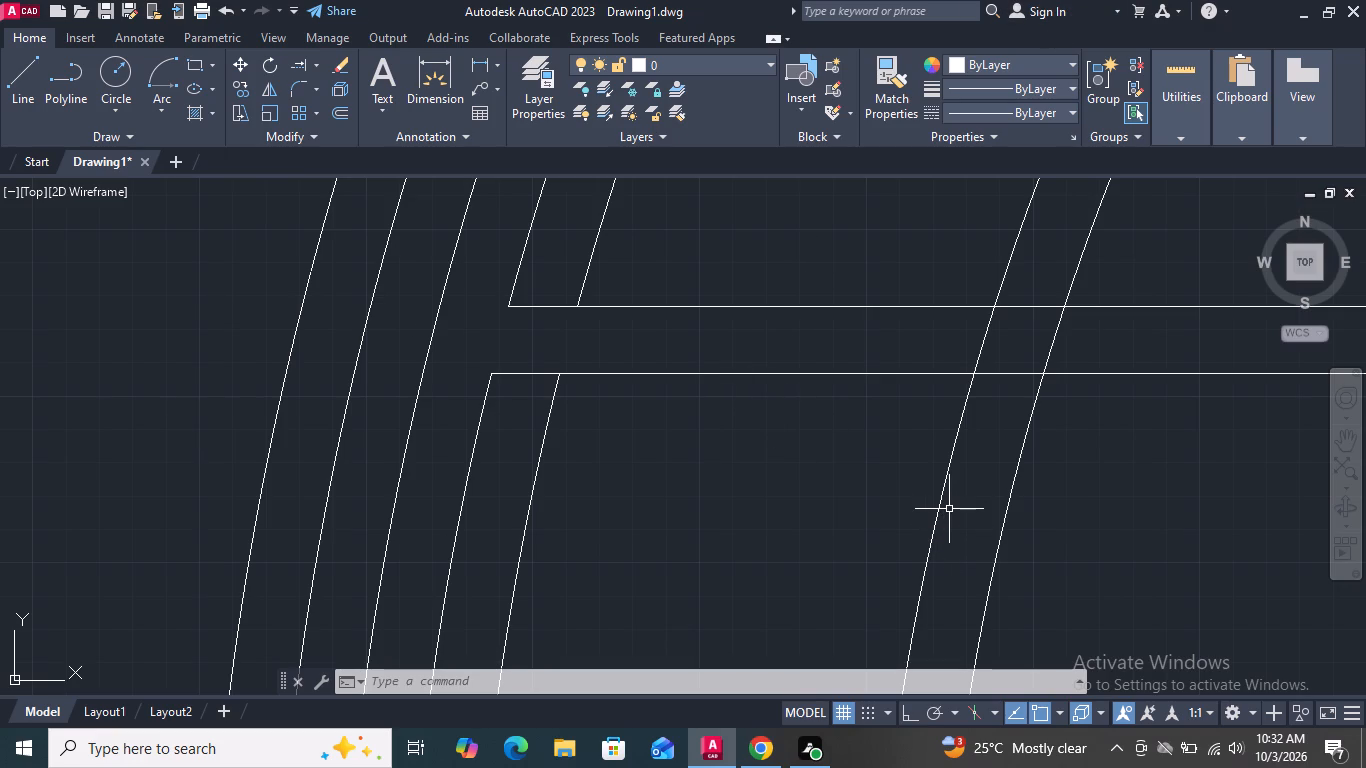
left_click(297, 67)
left_click(485, 402)
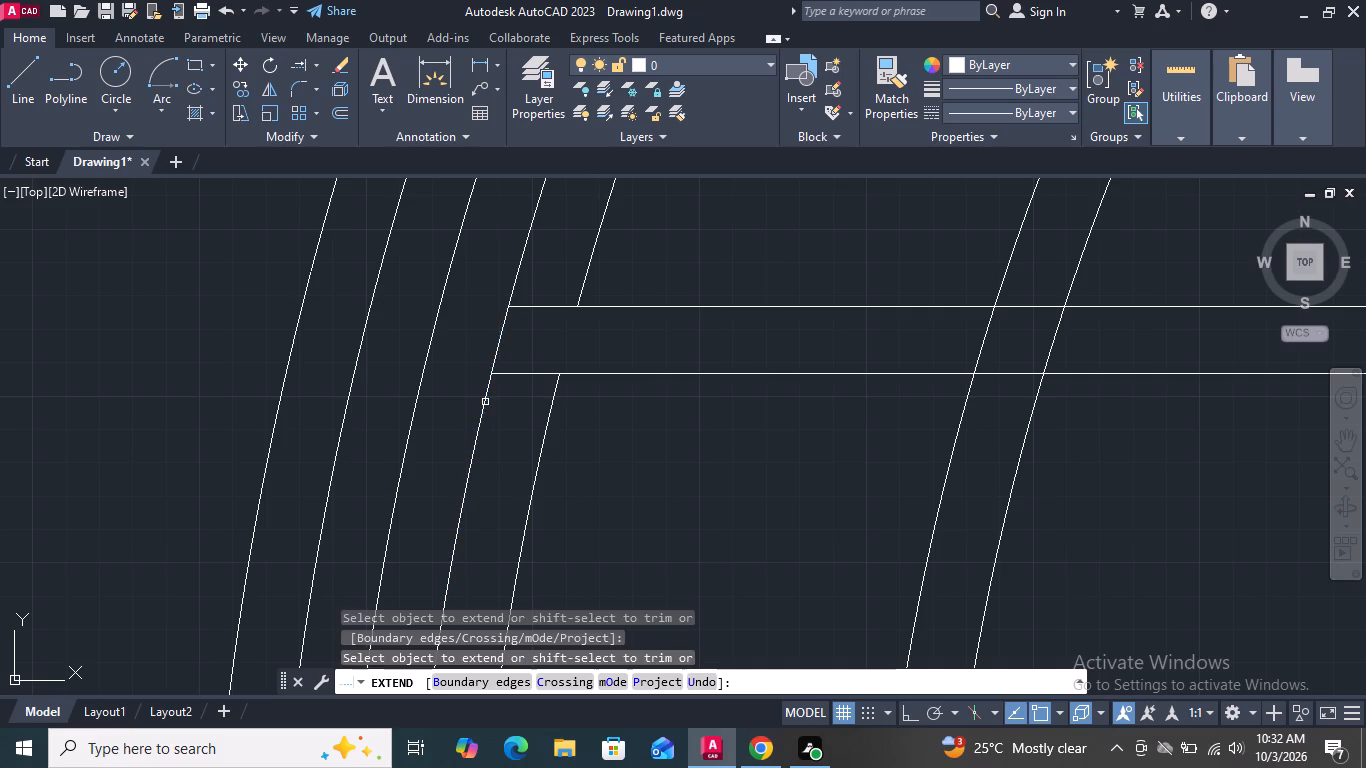
Trim the crossbar's two left end segments between the innermost and second-innermost frame arcs.
left_click(314, 73)
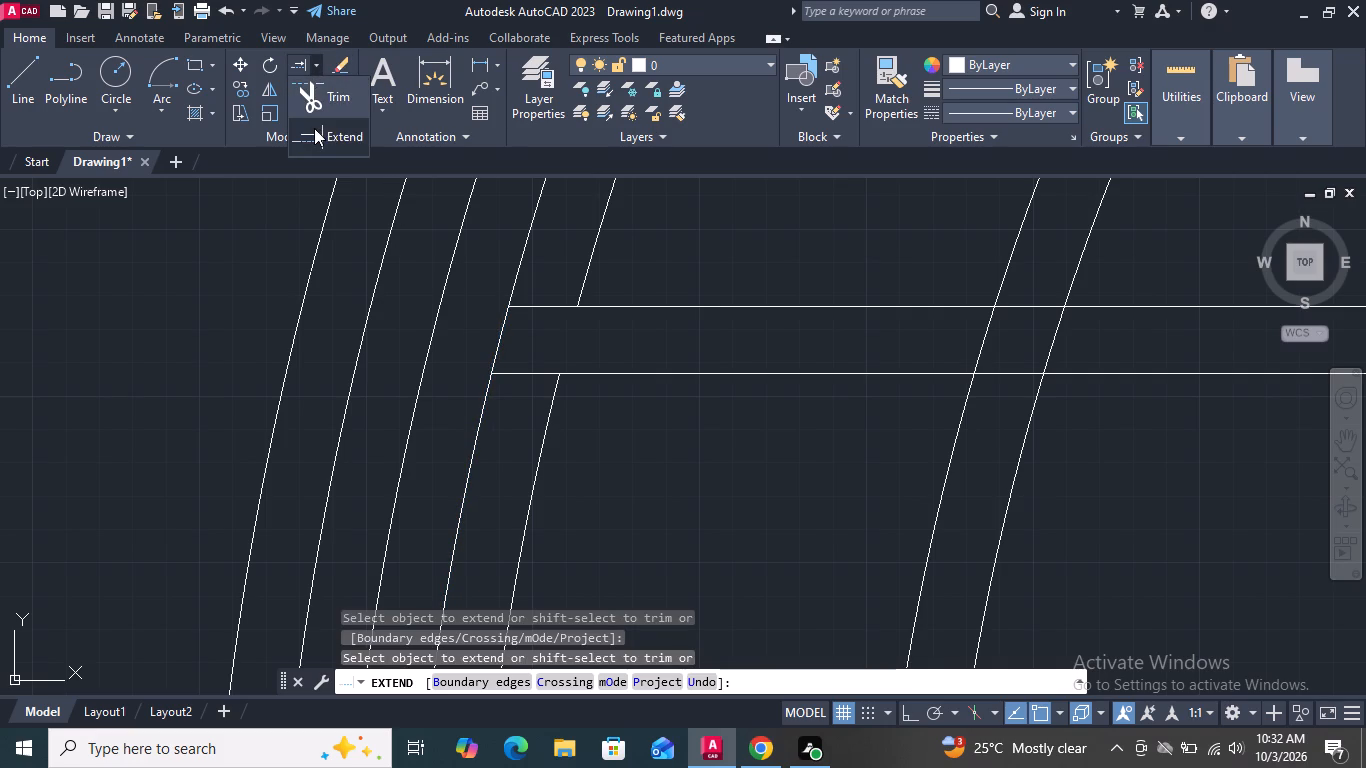
left_click(321, 91)
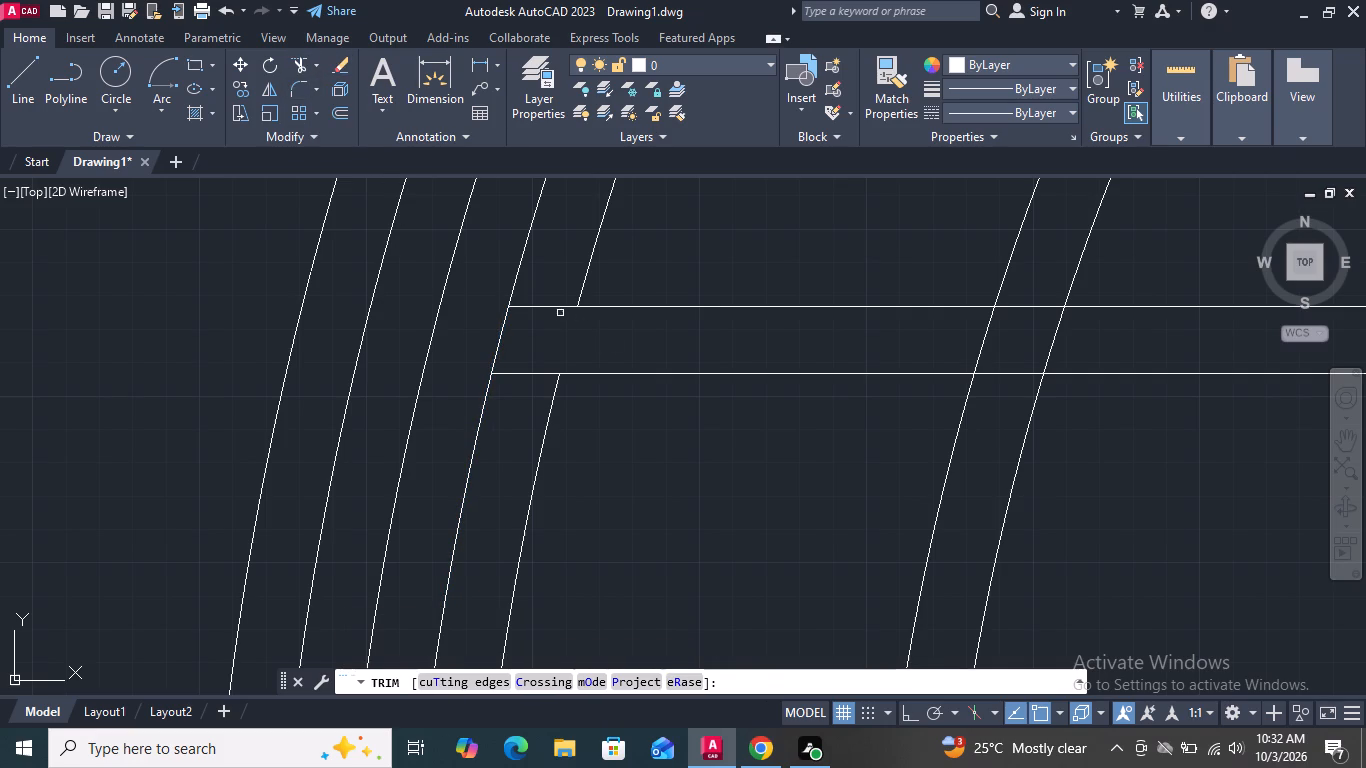
left_click(556, 306)
left_click(533, 378)
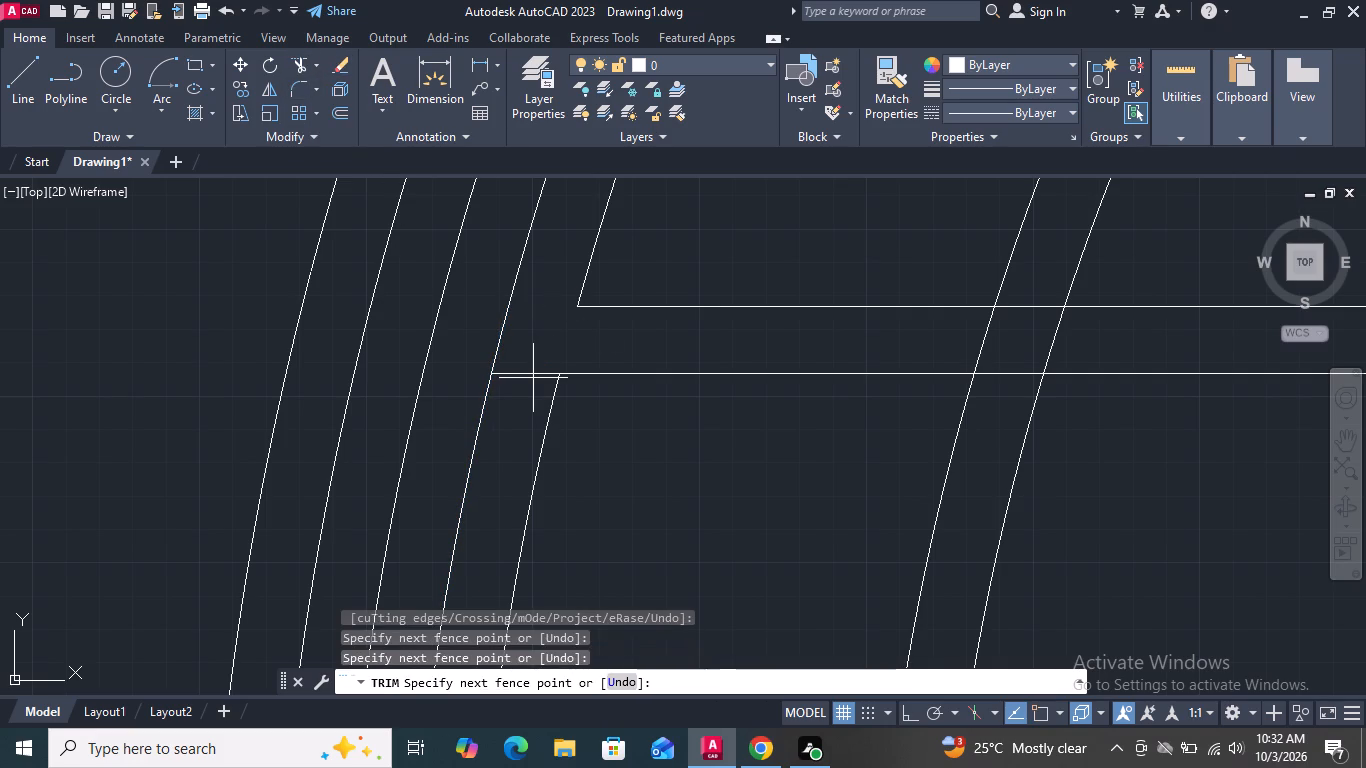
left_click(532, 373)
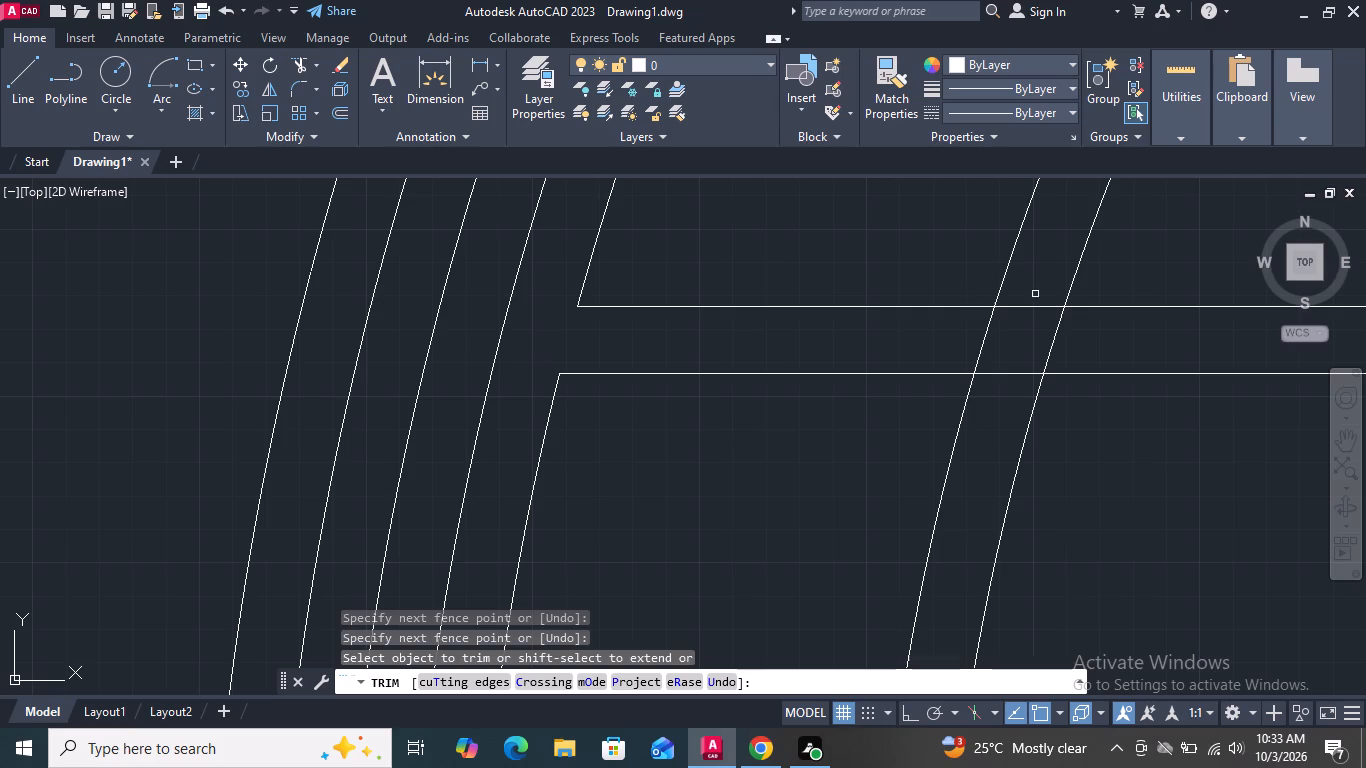
Open the crossing of the crossbar and the double arc's left leg by trimming both arcs and both crossbar lines inside it.
left_click_drag(1093, 335, 951, 348)
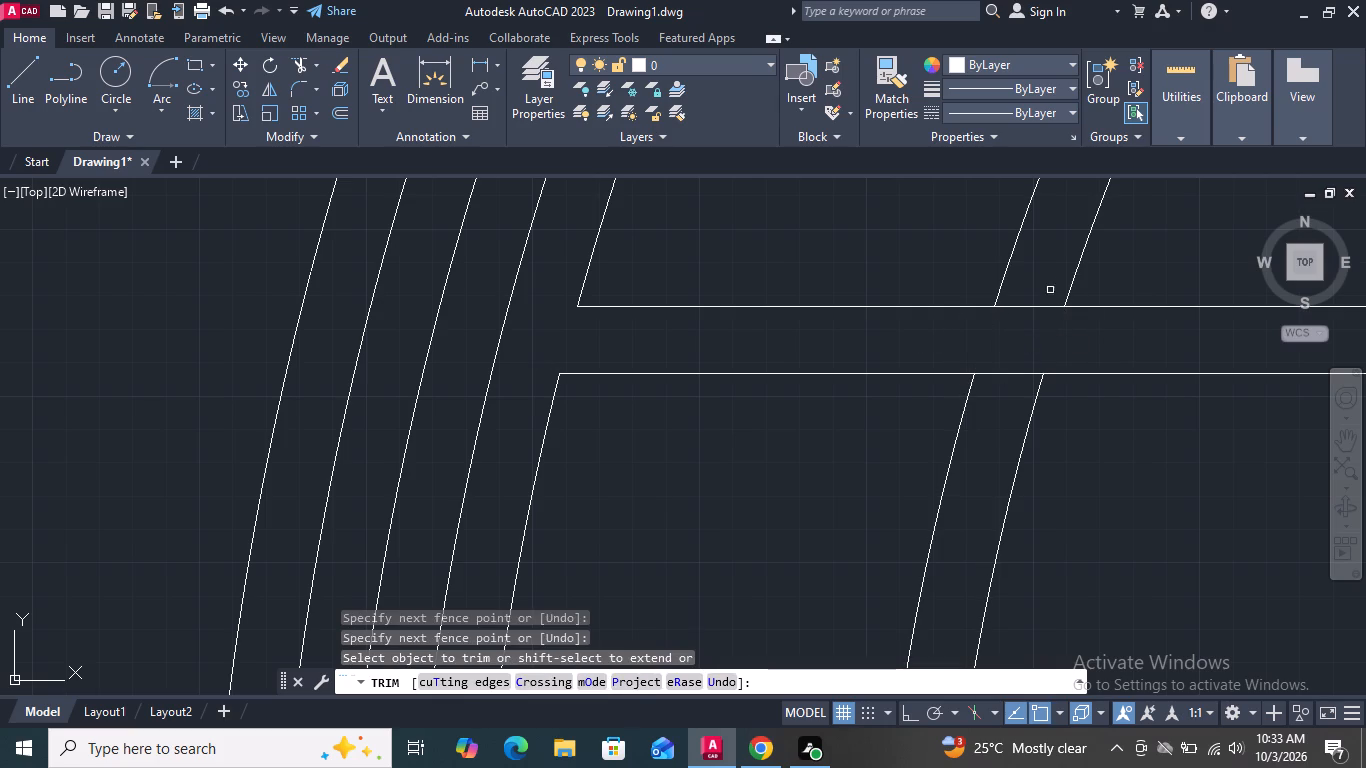
left_click_drag(1044, 273, 1012, 399)
scroll(850, 353, "down", 4)
scroll(890, 424, "up", 1)
scroll(643, 395, "down", 2)
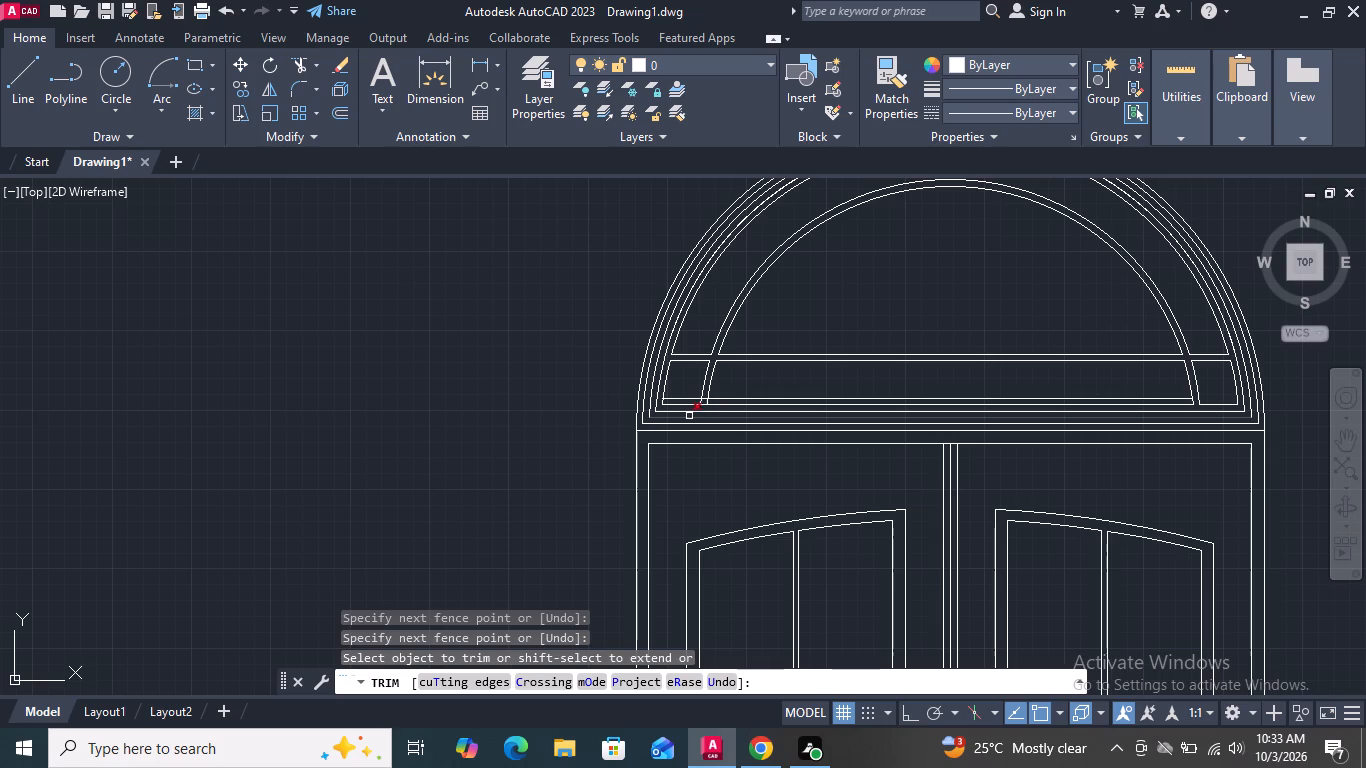
Trim the bottom rail's lines inside the double arc's left leg and remove the upper line's remainder in the left corner pane.
scroll(695, 414, "up", 3)
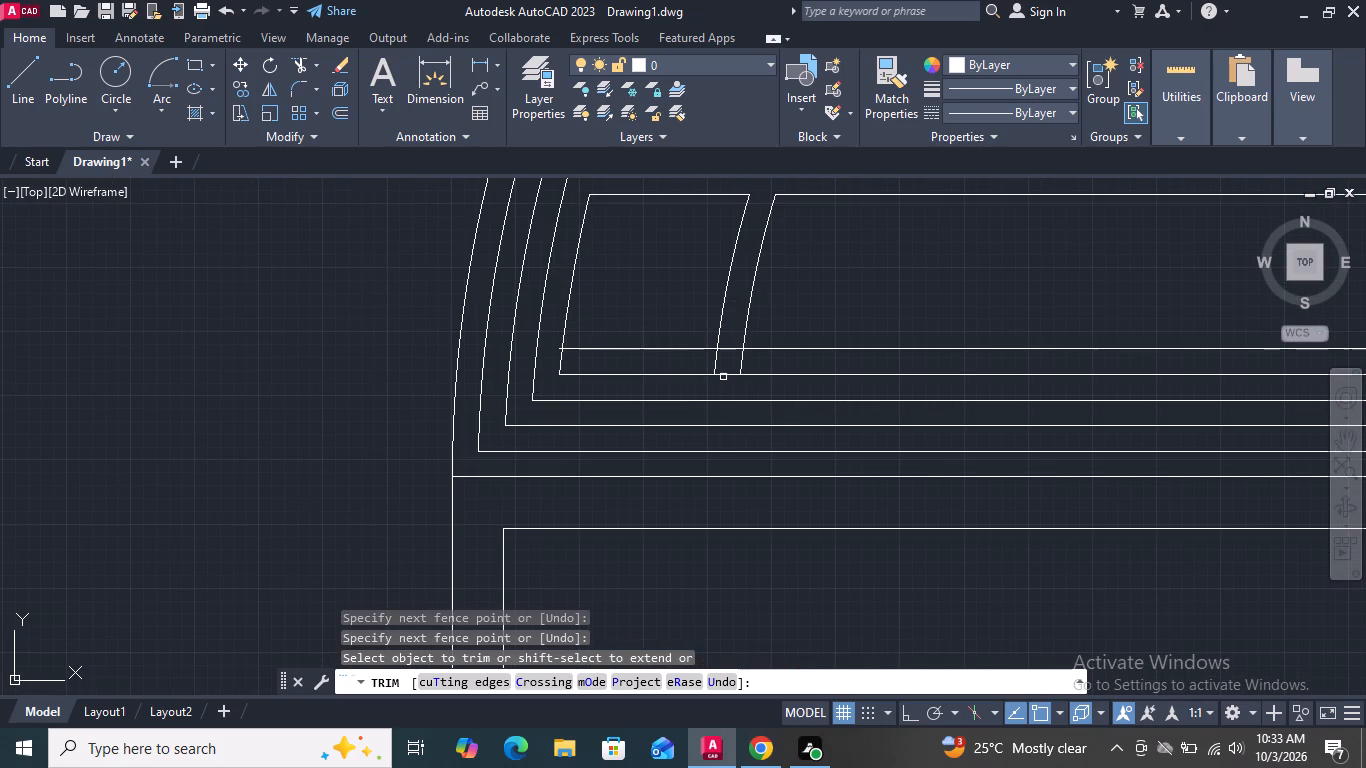
left_click(725, 373)
scroll(725, 373, "down", 3)
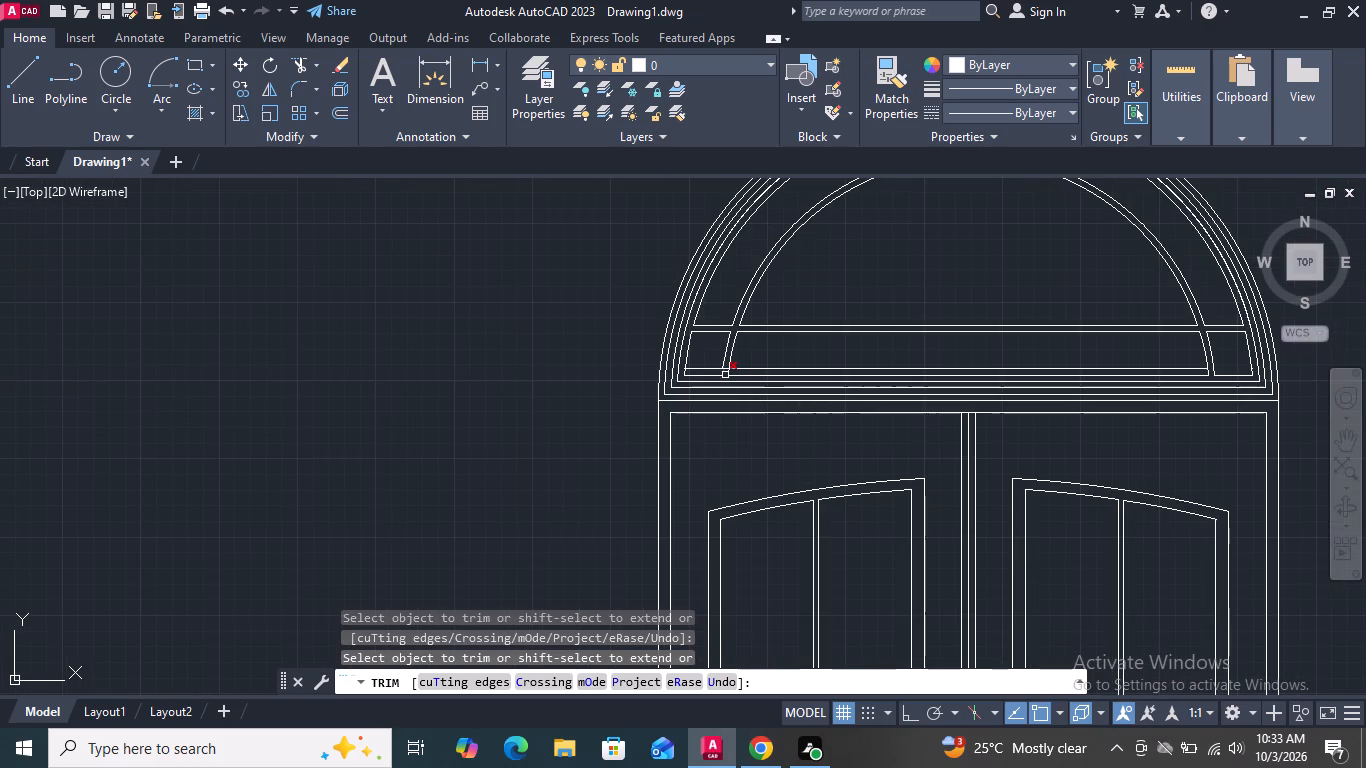
scroll(725, 375, "up", 3)
left_click(719, 352)
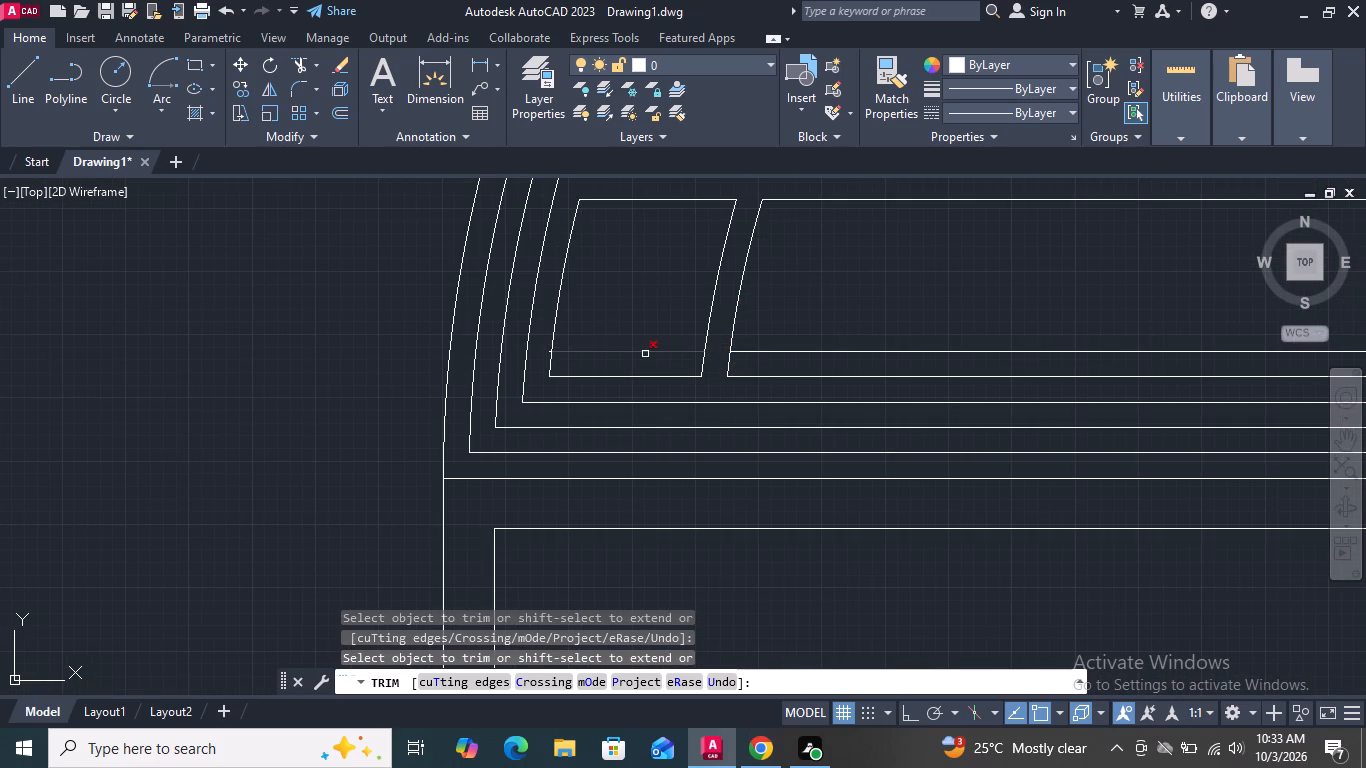
left_click(645, 354)
scroll(645, 354, "down", 1)
scroll(593, 358, "up", 4)
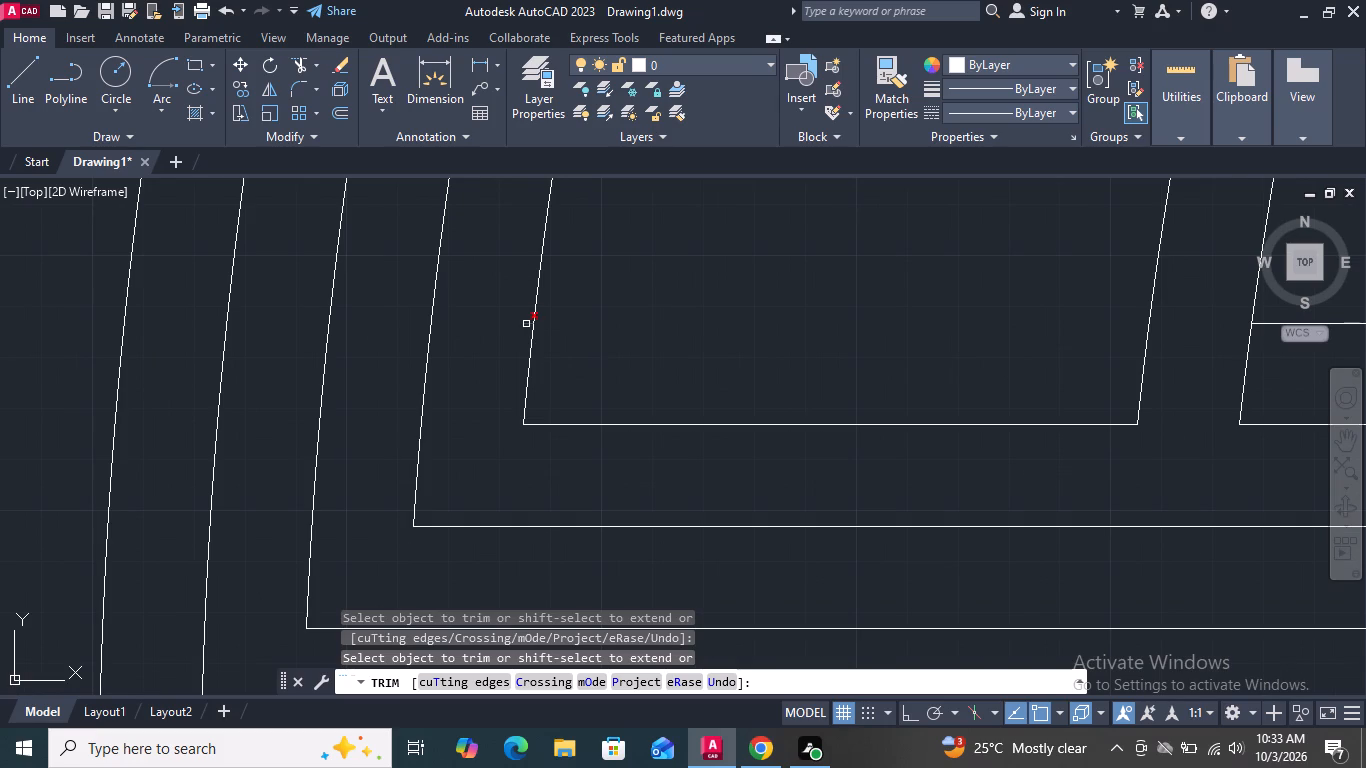
left_click(527, 323)
scroll(516, 347, "down", 6)
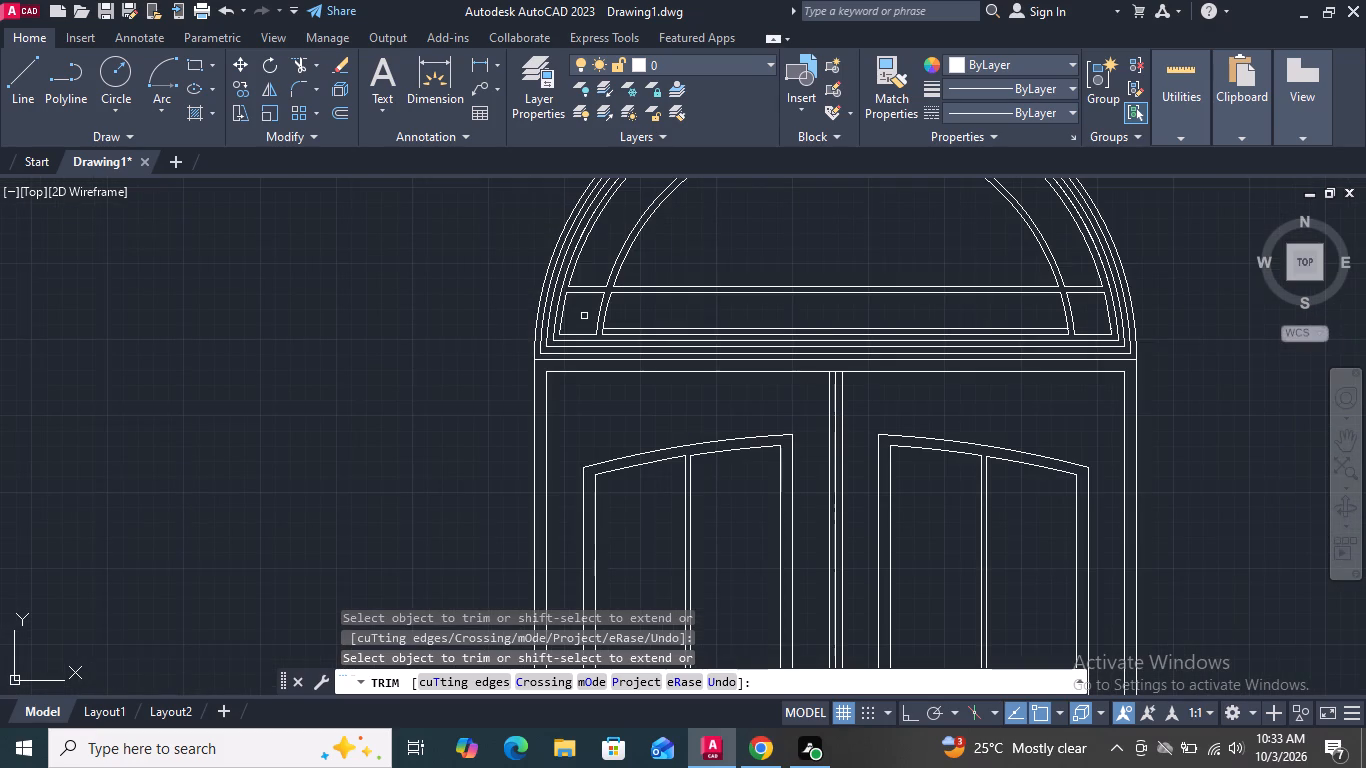
key("Escape")
key("Escape")
scroll(649, 400, "down", 1)
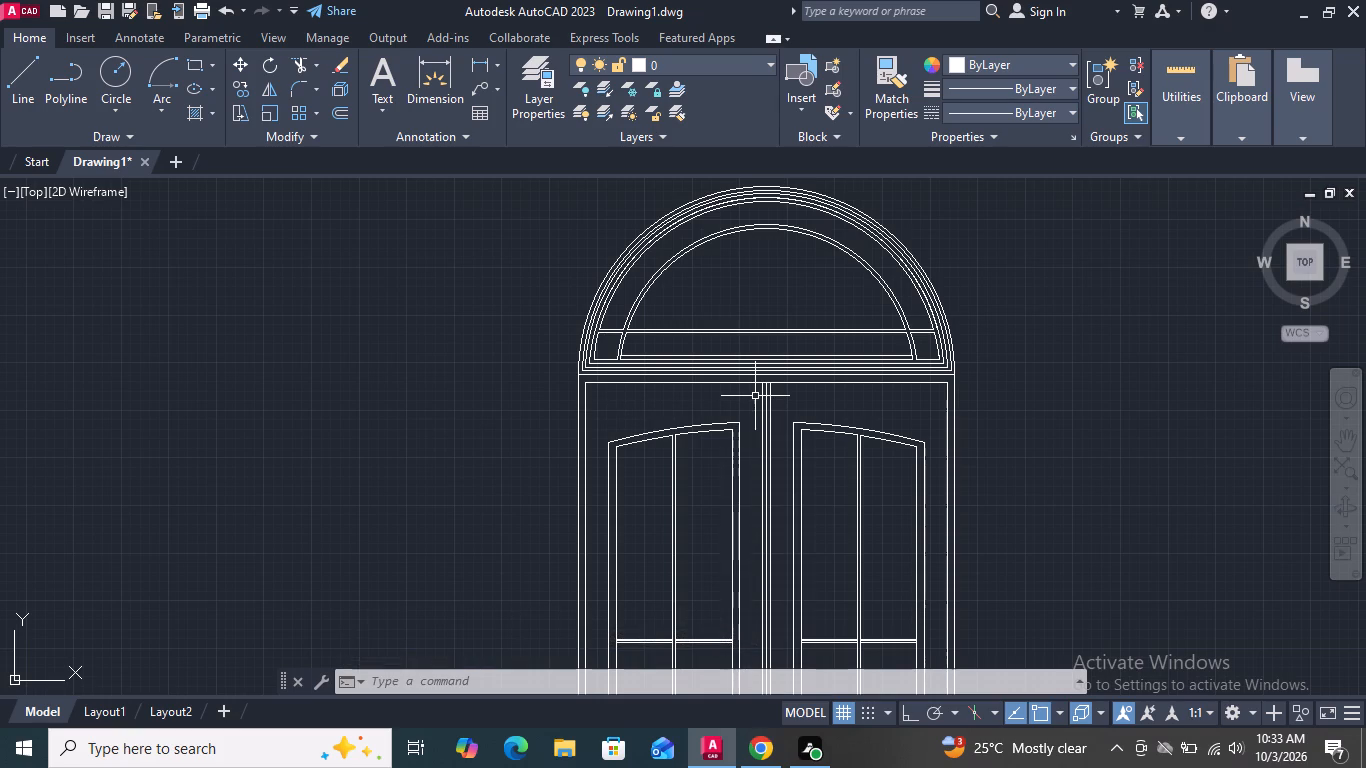
Draw a vertical centre line from the midpoint of the transom's bottom rail up to the midpoint of the crossbar's lower line.
scroll(793, 385, "up", 1)
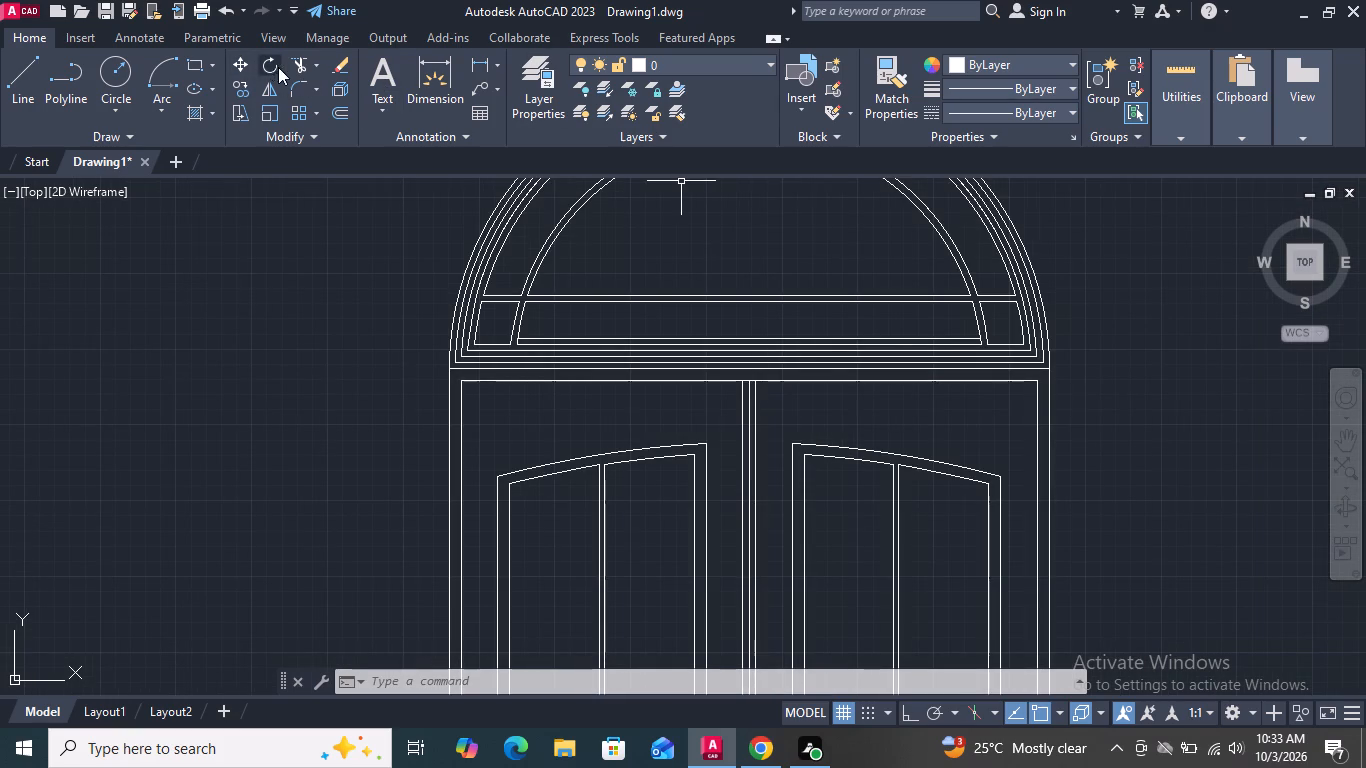
left_click(20, 75)
scroll(807, 334, "up", 1)
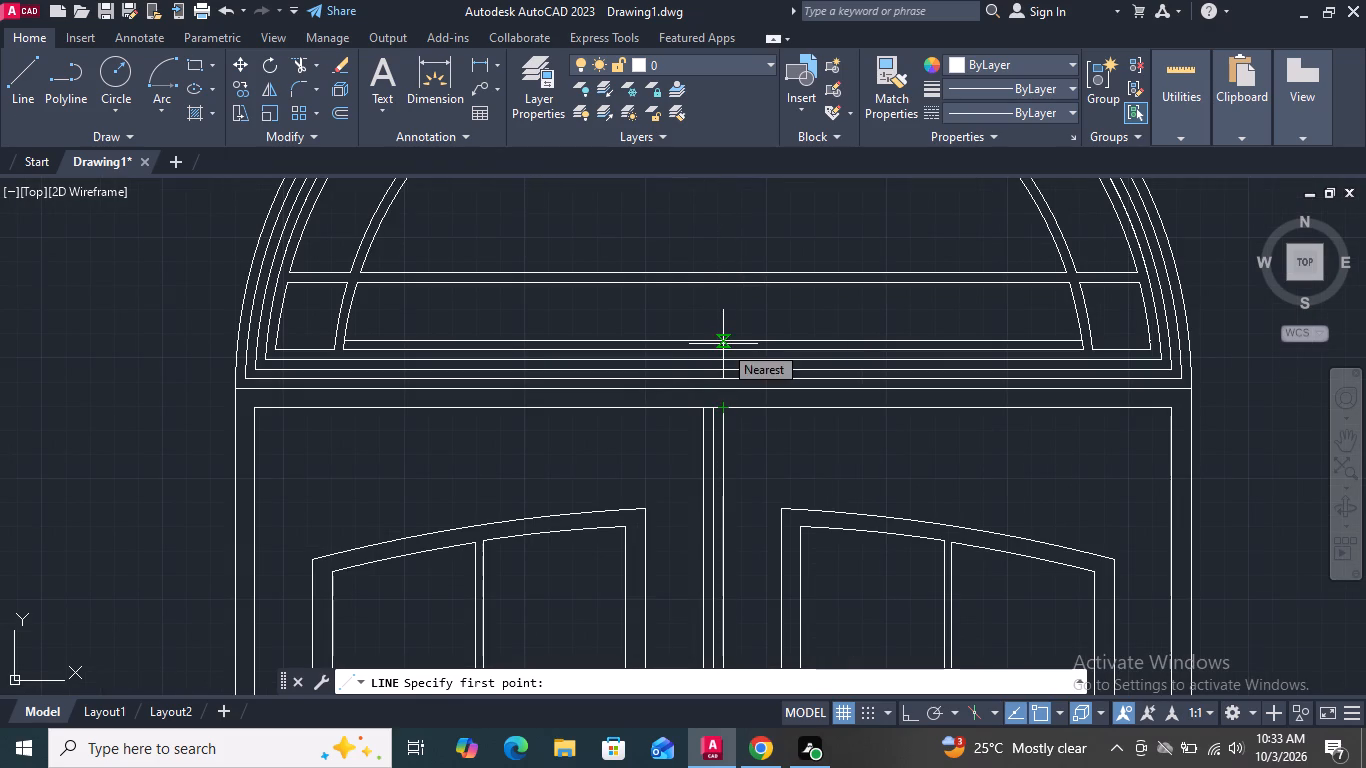
scroll(723, 341, "up", 2)
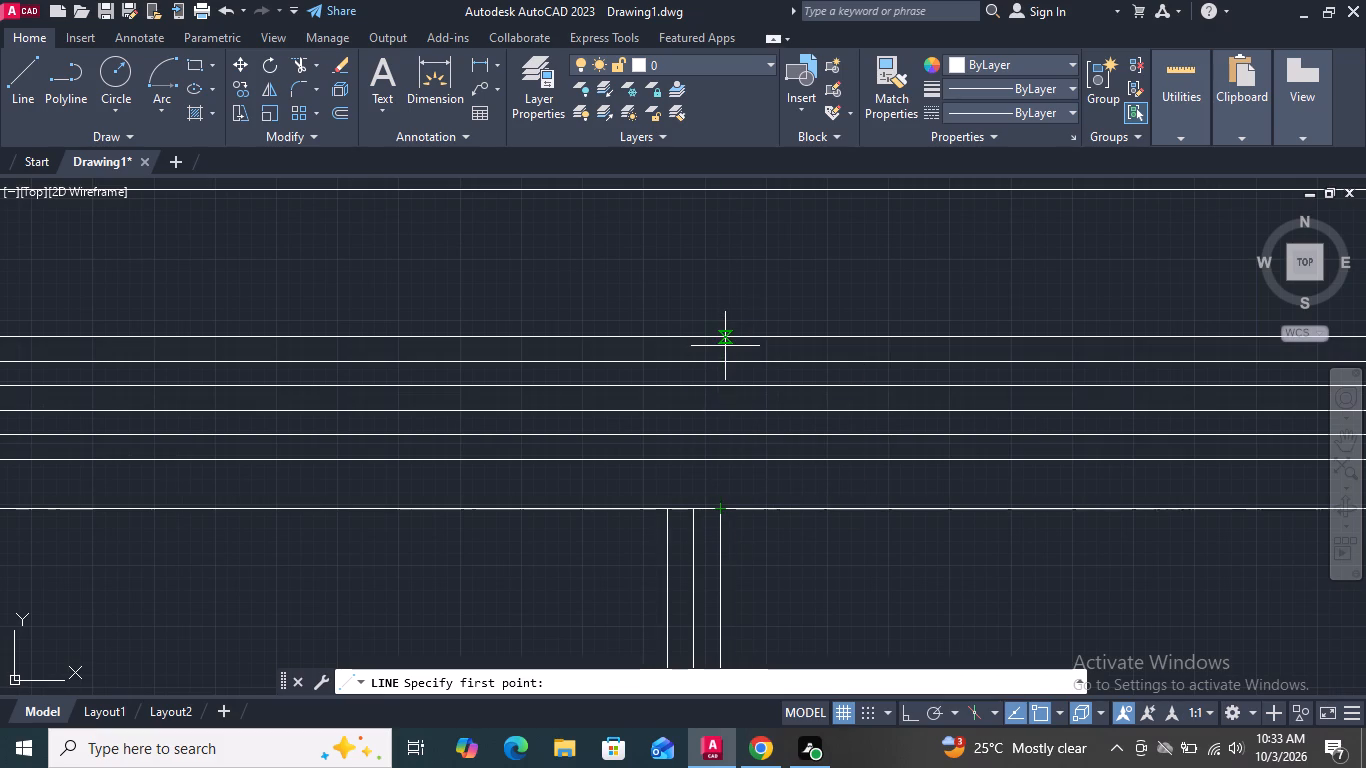
scroll(712, 380, "down", 1)
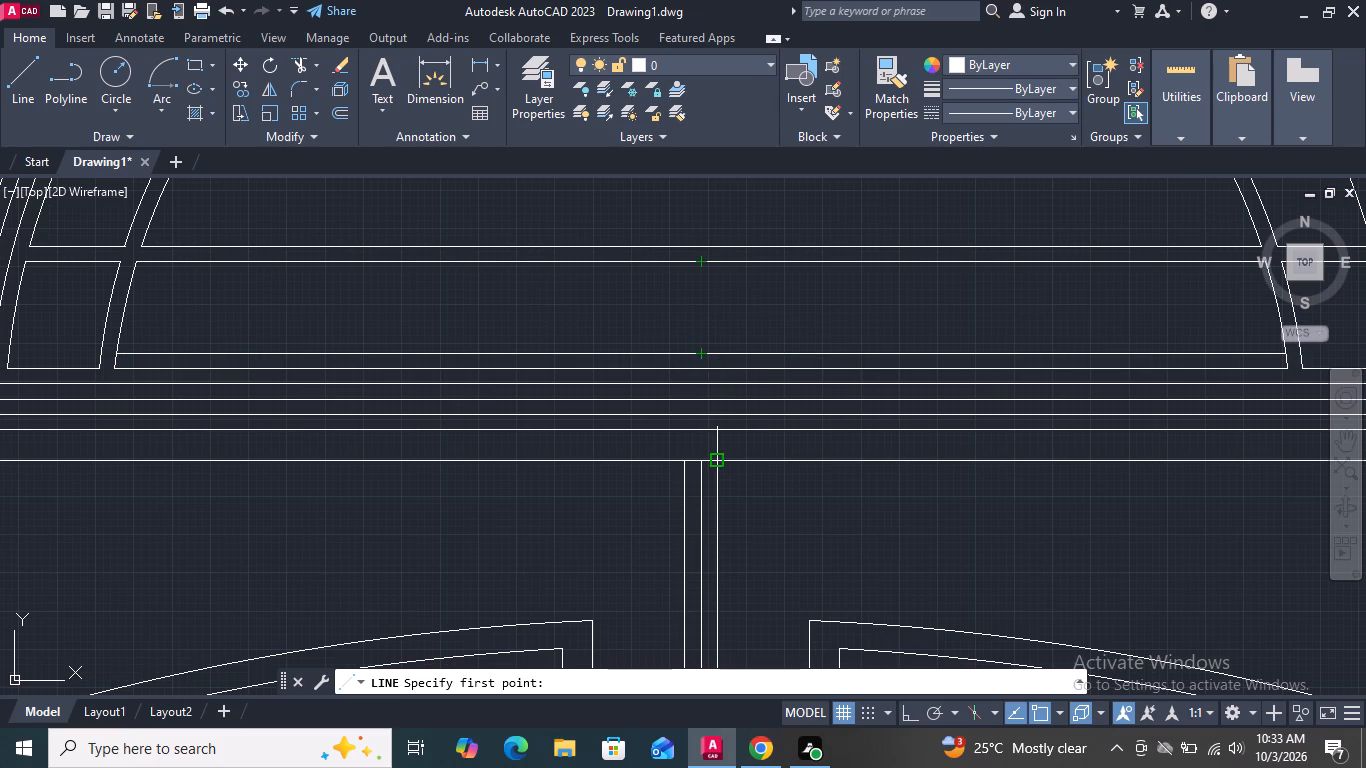
left_click(699, 349)
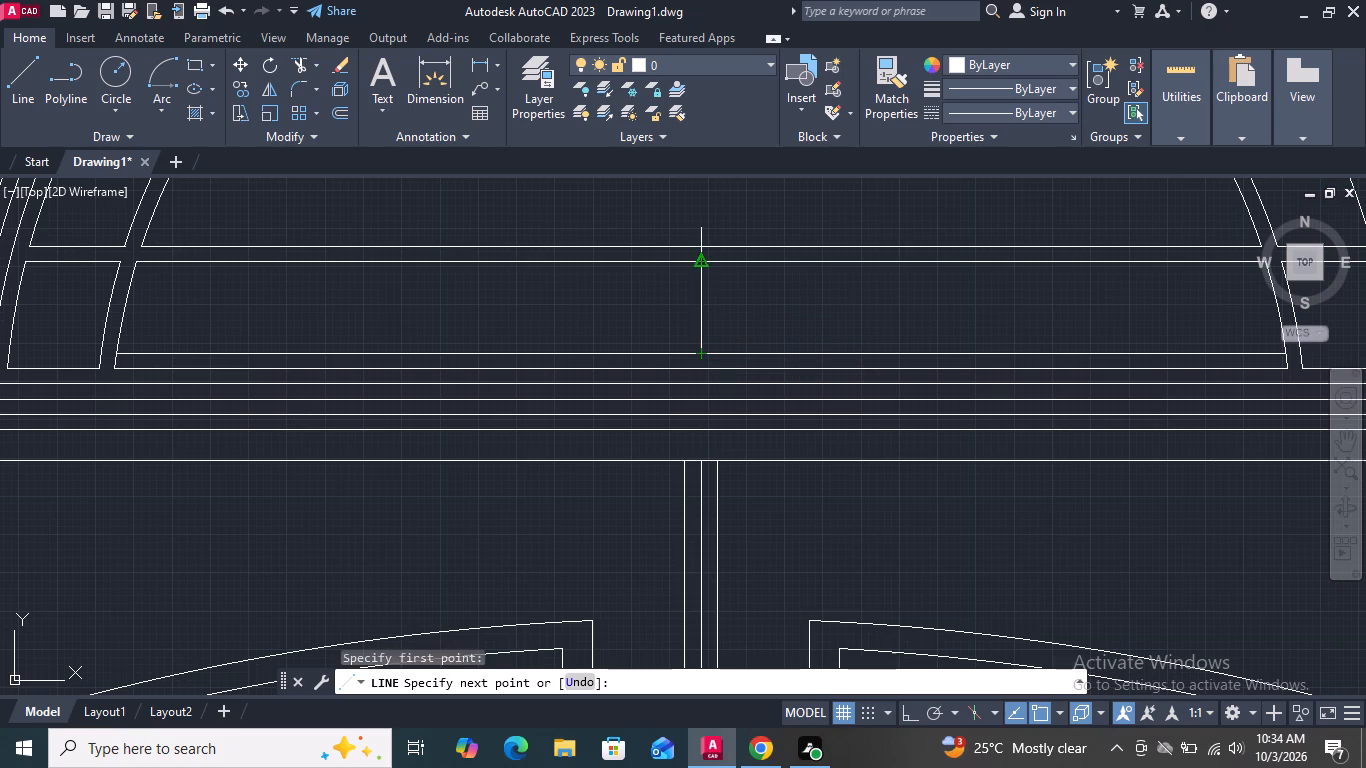
left_click(699, 258)
key("space")
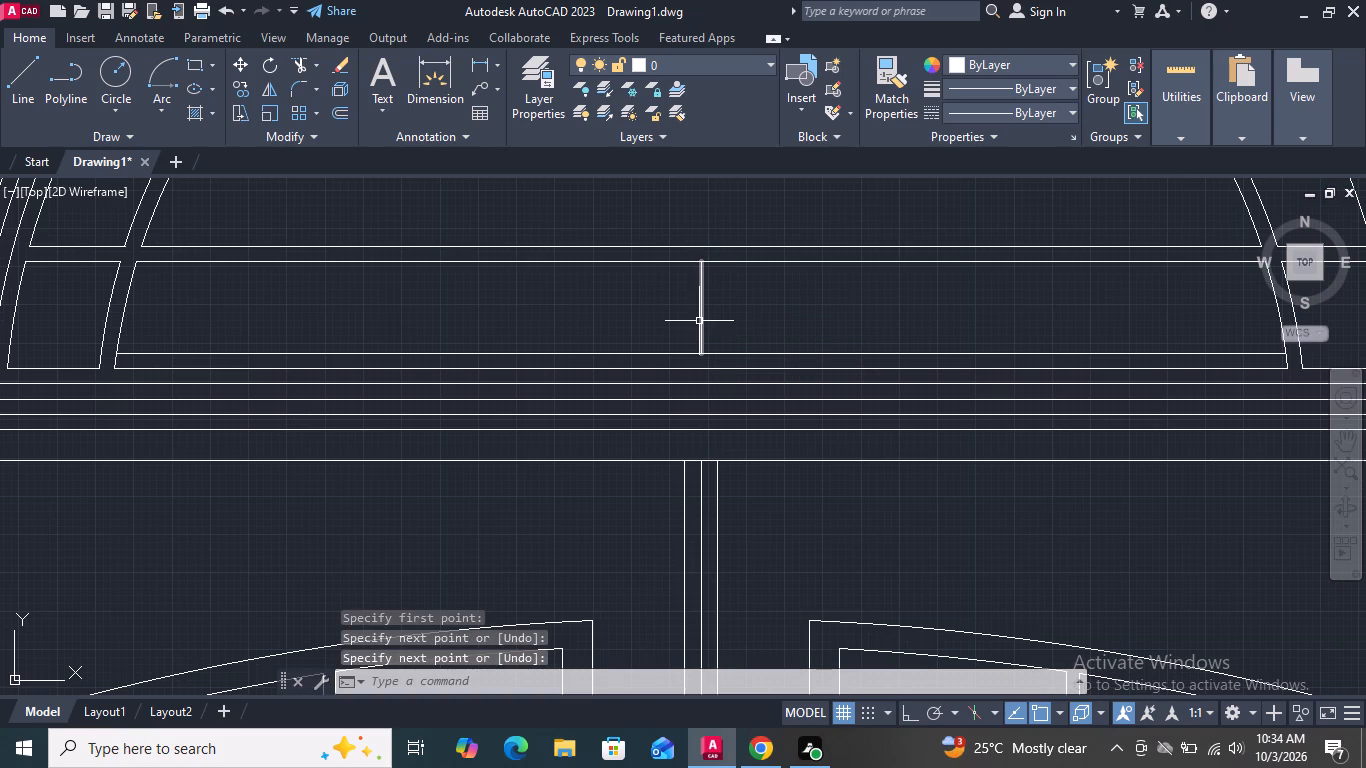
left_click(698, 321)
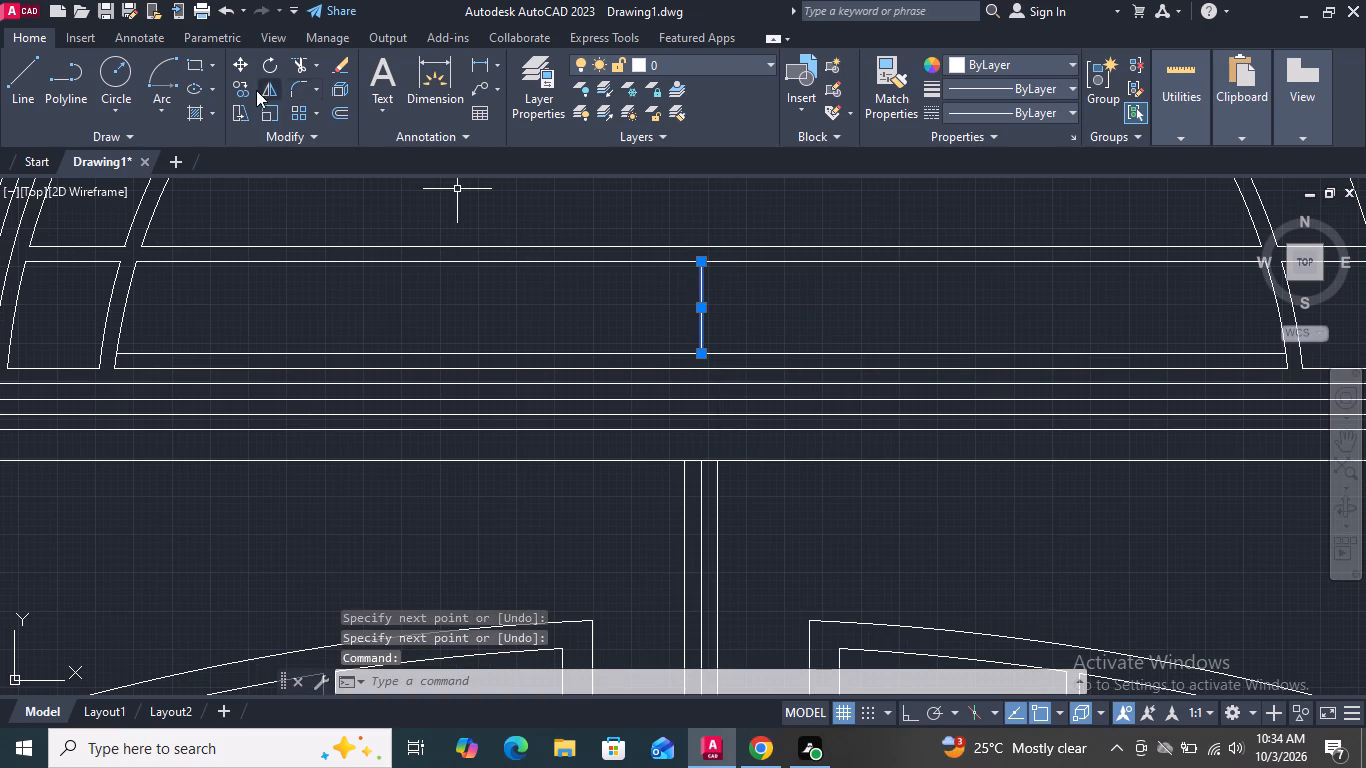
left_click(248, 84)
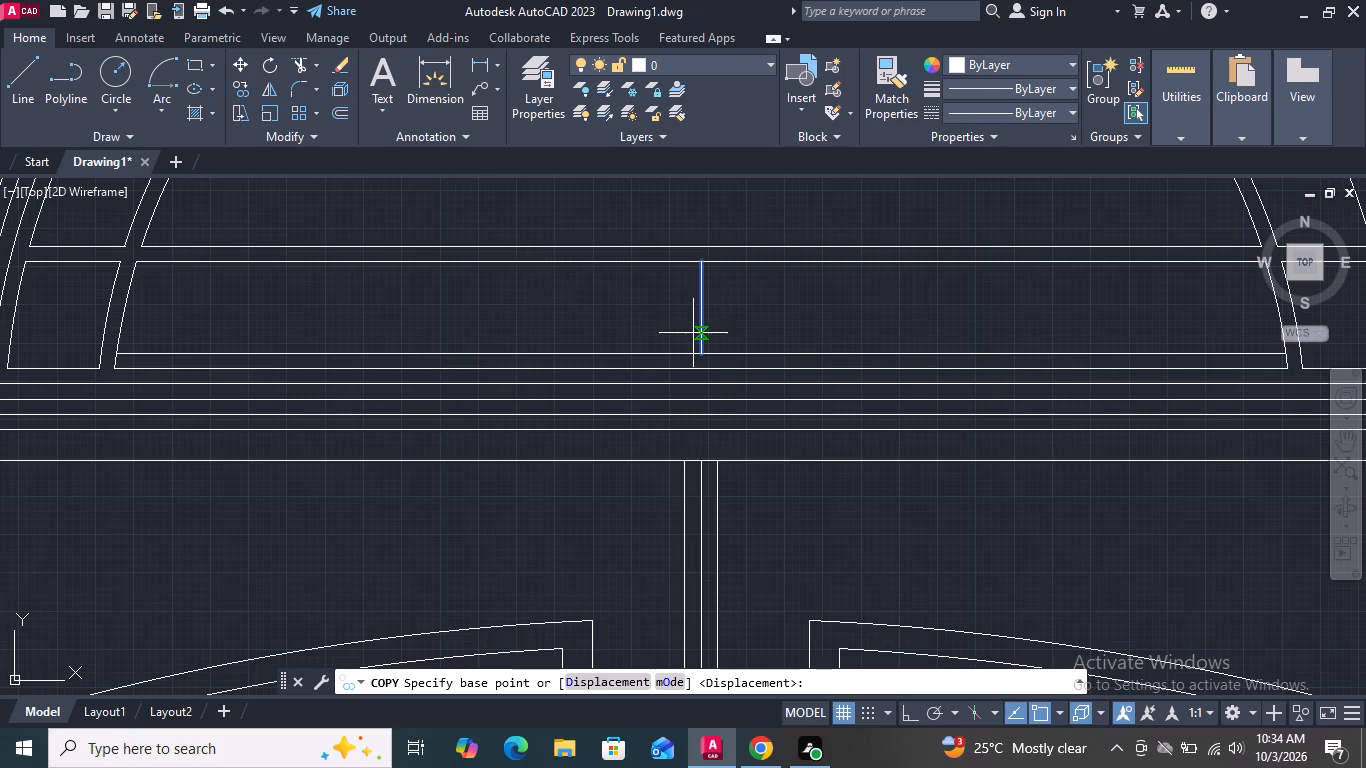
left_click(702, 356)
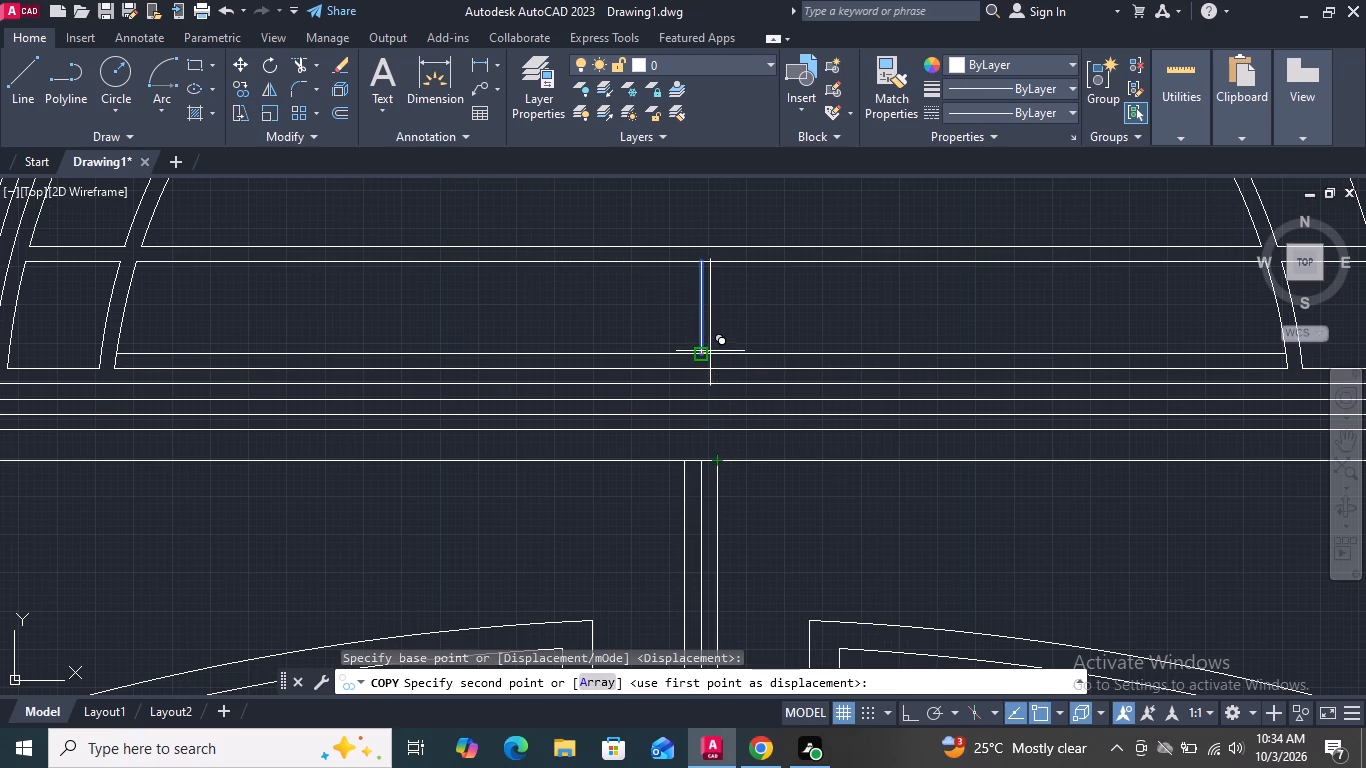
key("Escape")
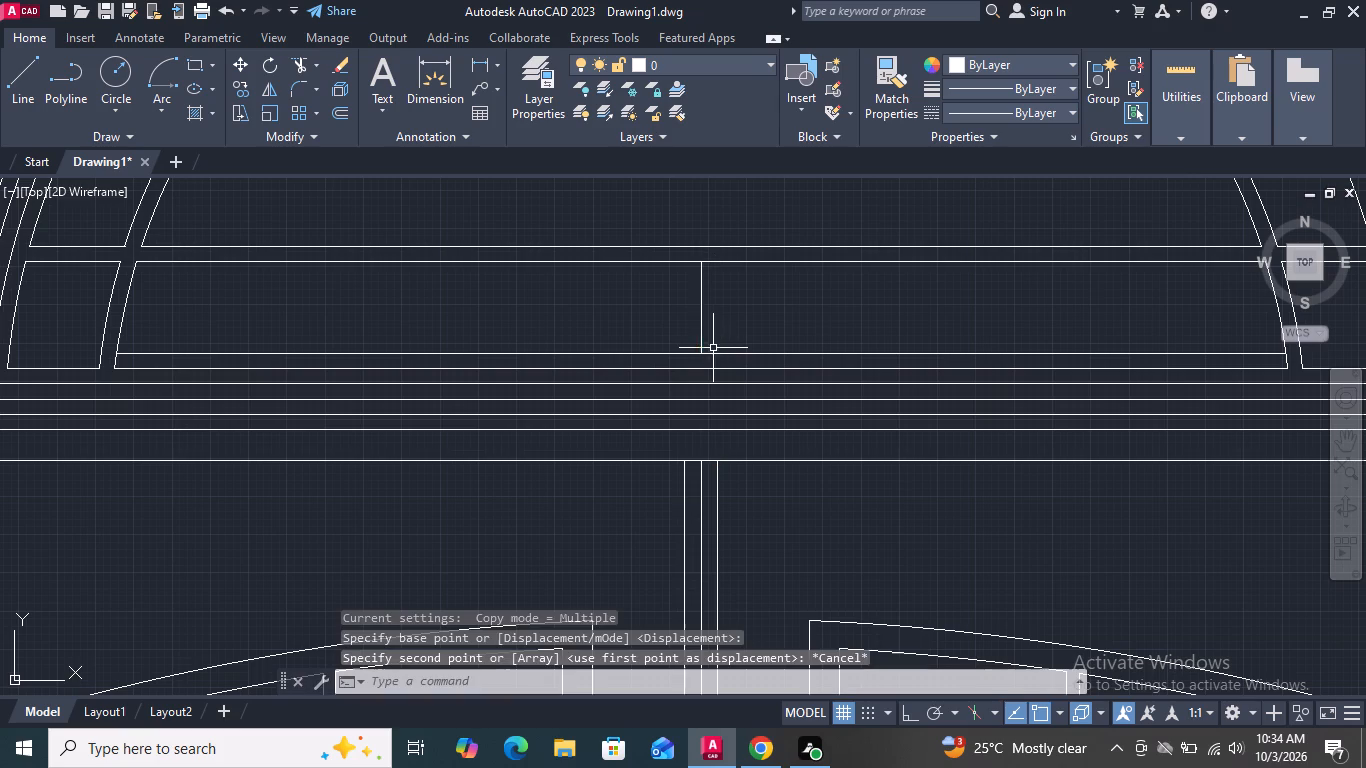
Offset the short vertical centre line below the crossbar by 1" to both sides.
left_click(348, 114)
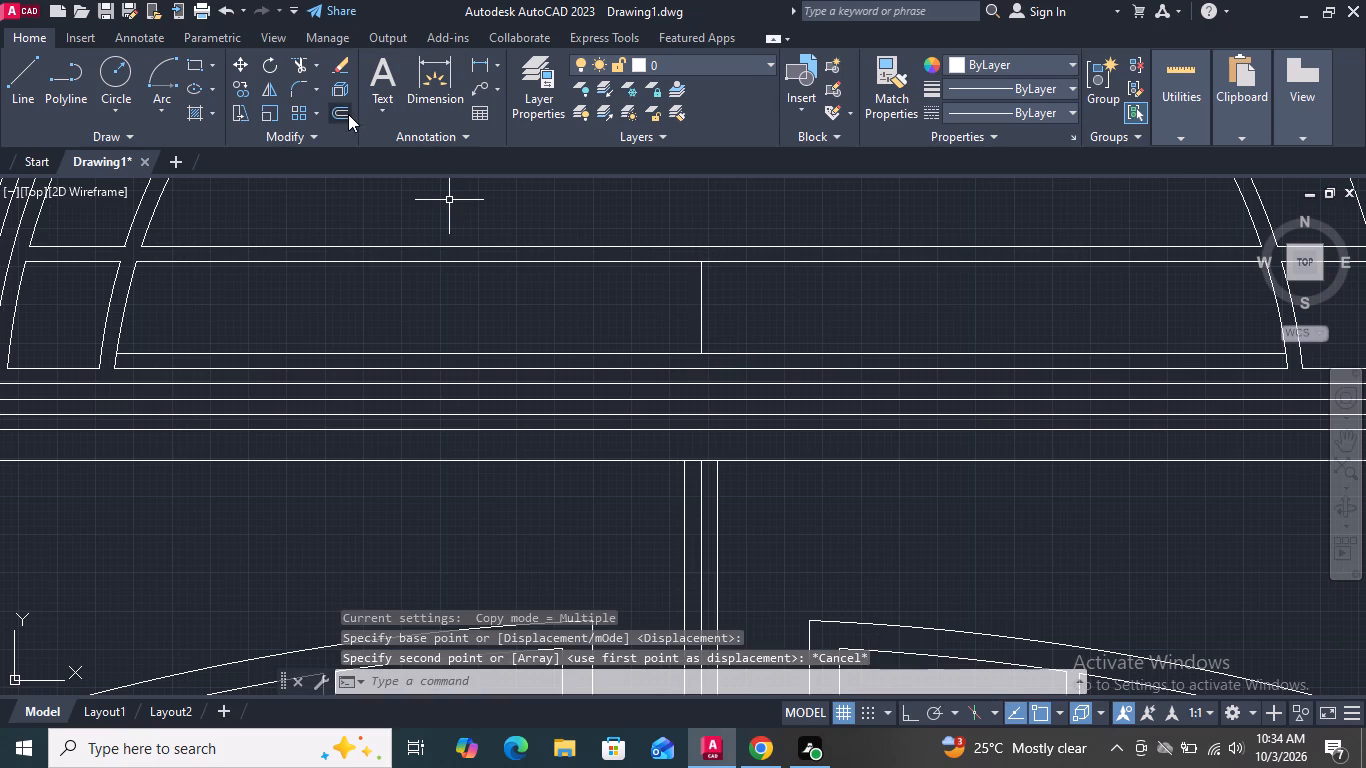
key("Return")
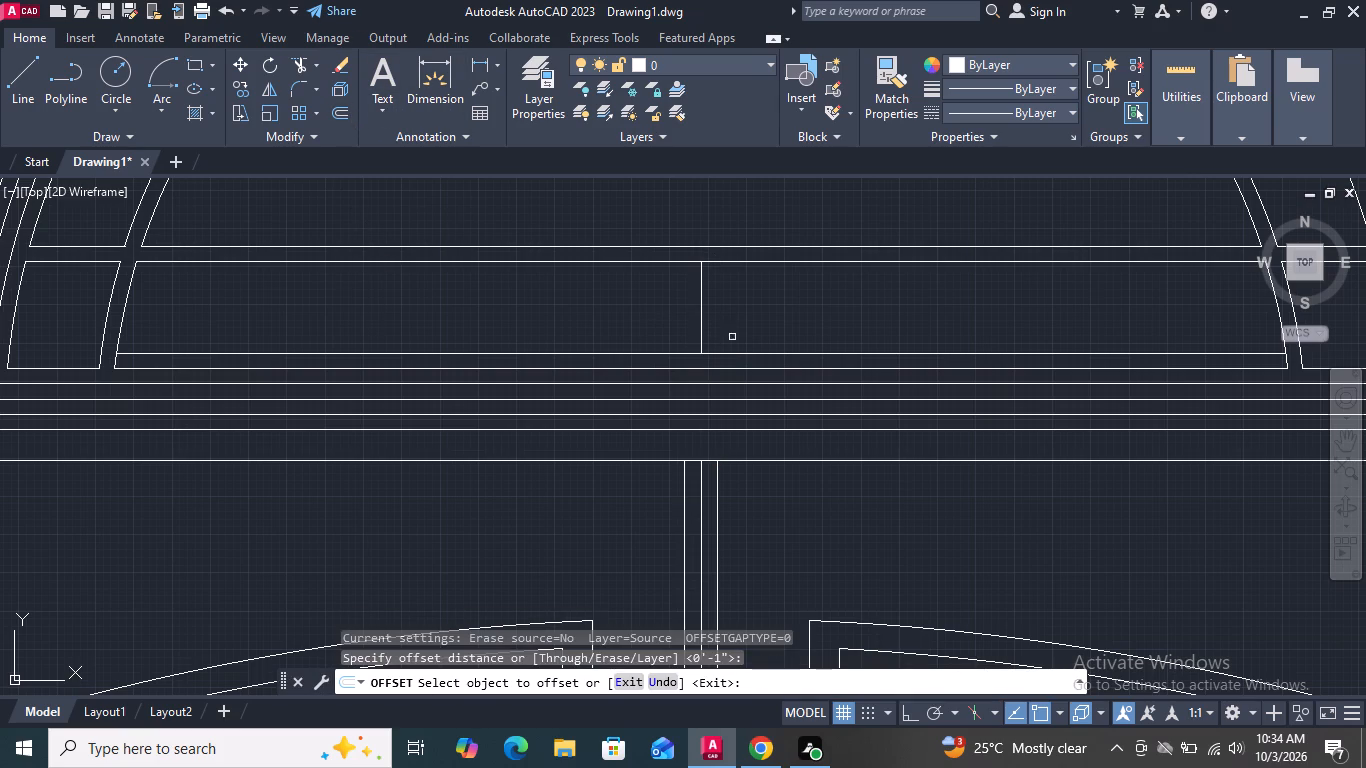
left_click(699, 317)
left_click(750, 315)
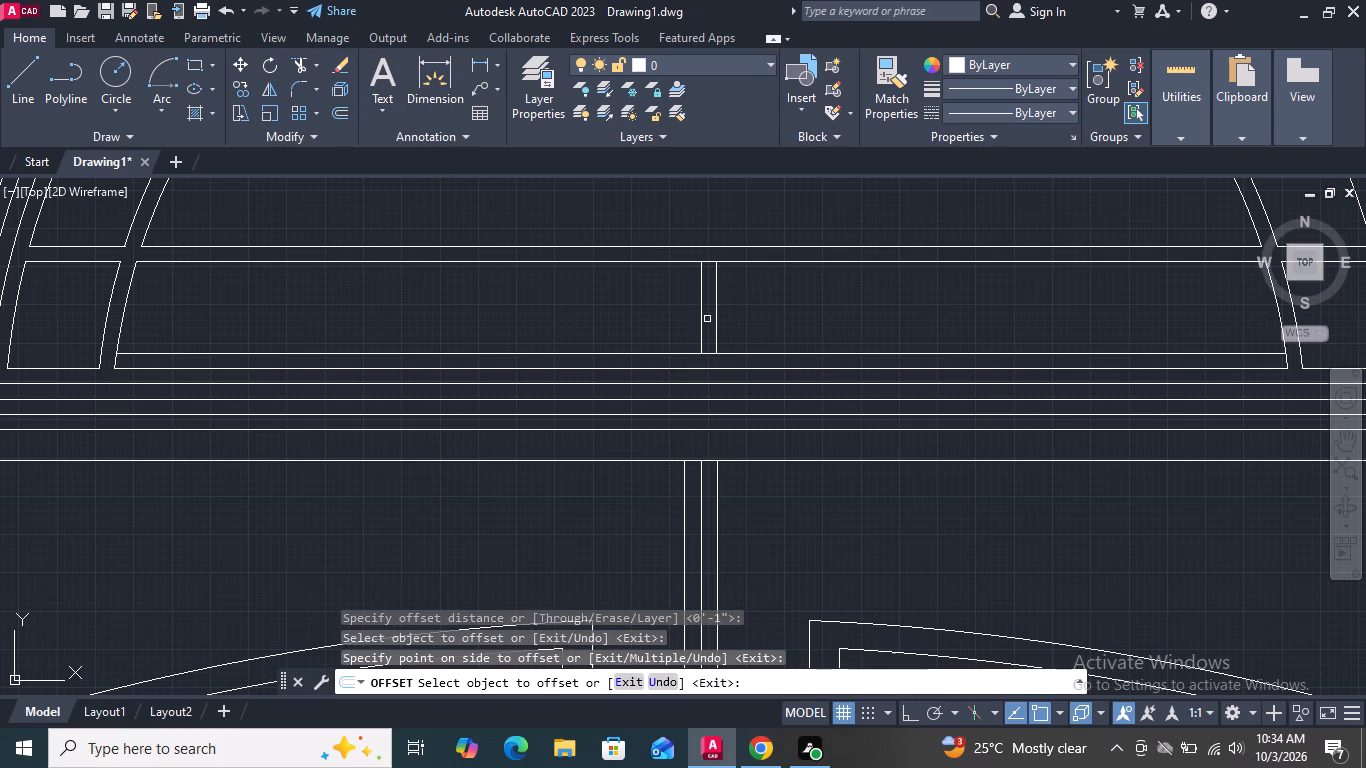
left_click(699, 315)
left_click(645, 317)
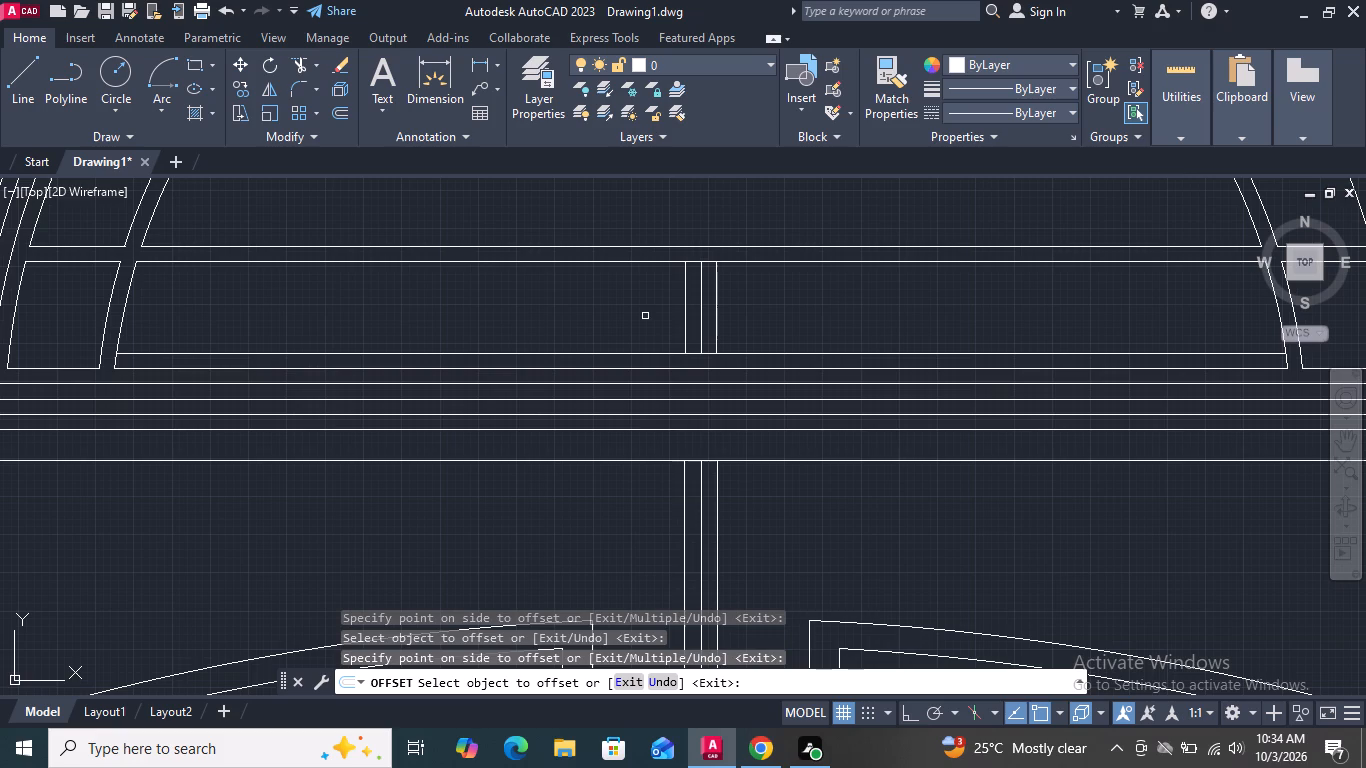
scroll(610, 215, "down", 1)
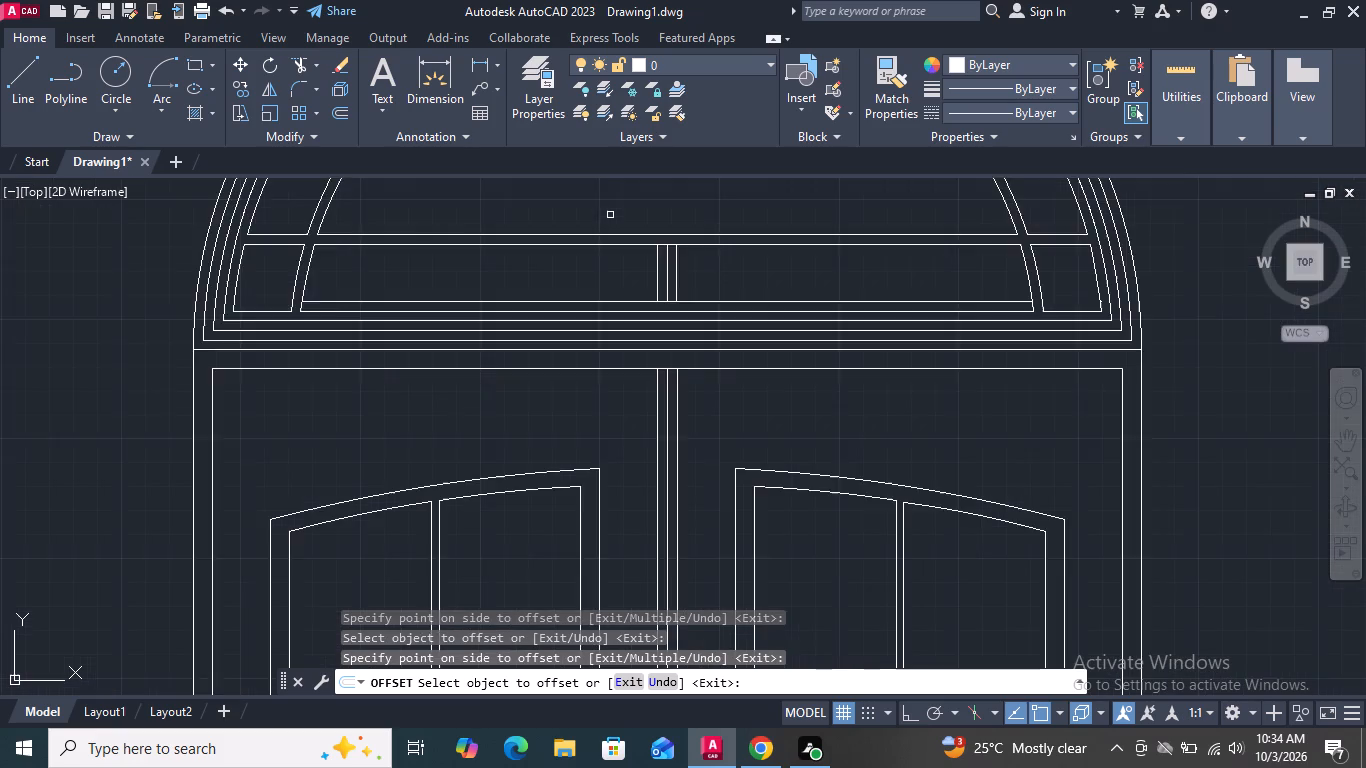
scroll(618, 242, "down", 2)
middle_click_drag(636, 235, 641, 398)
scroll(641, 321, "up", 2)
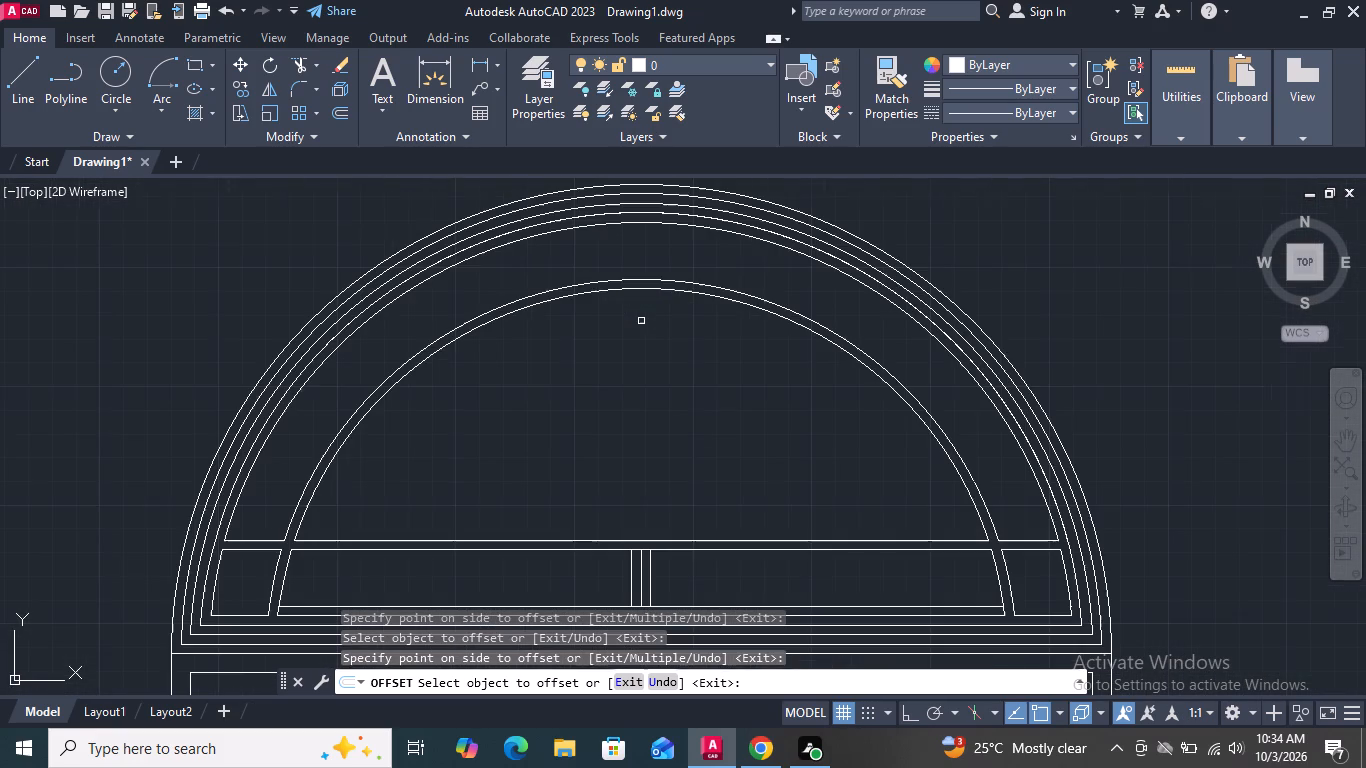
key("Escape")
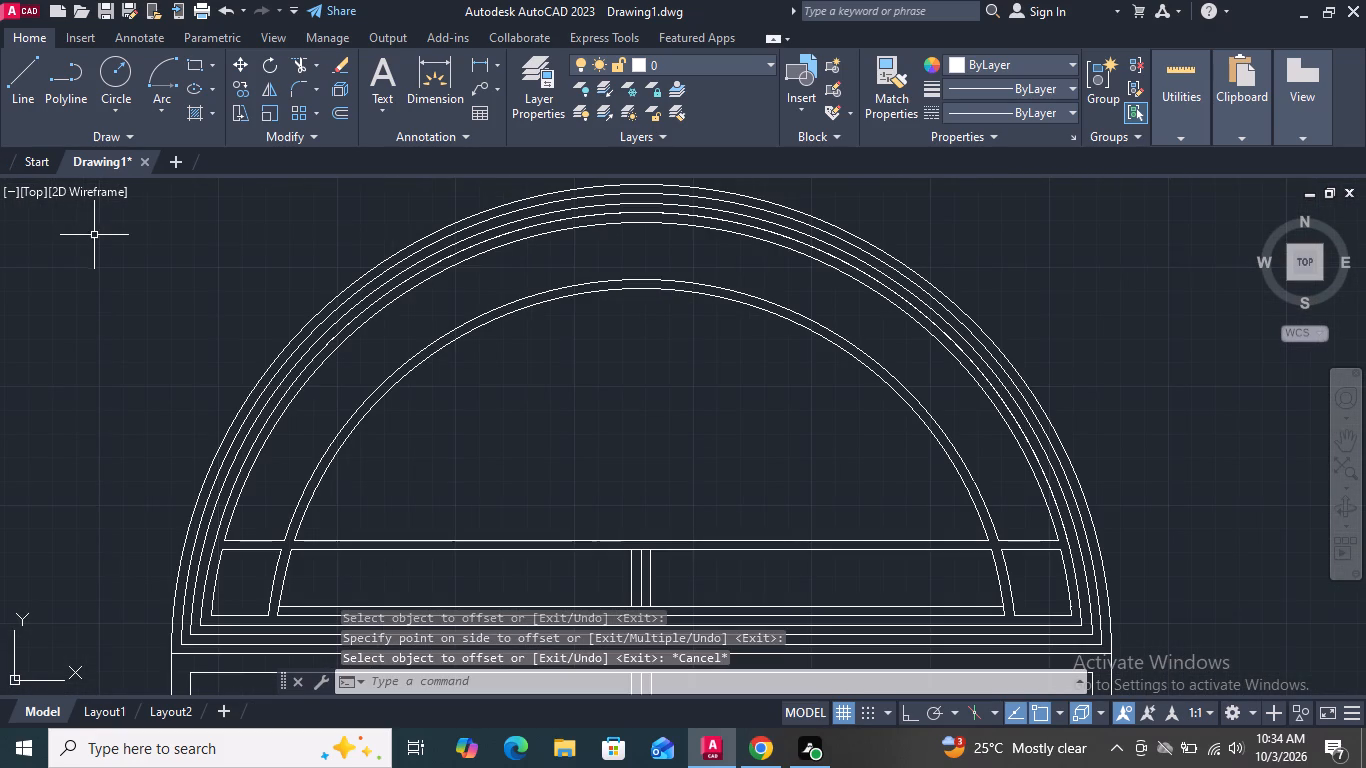
Copy the three vertical mullion lines straight up, with Ortho on, onto the crown of the double arc's outer line.
scroll(519, 352, "down", 1)
scroll(603, 523, "up", 3)
left_click_drag(614, 439, 512, 424)
left_click(448, 415)
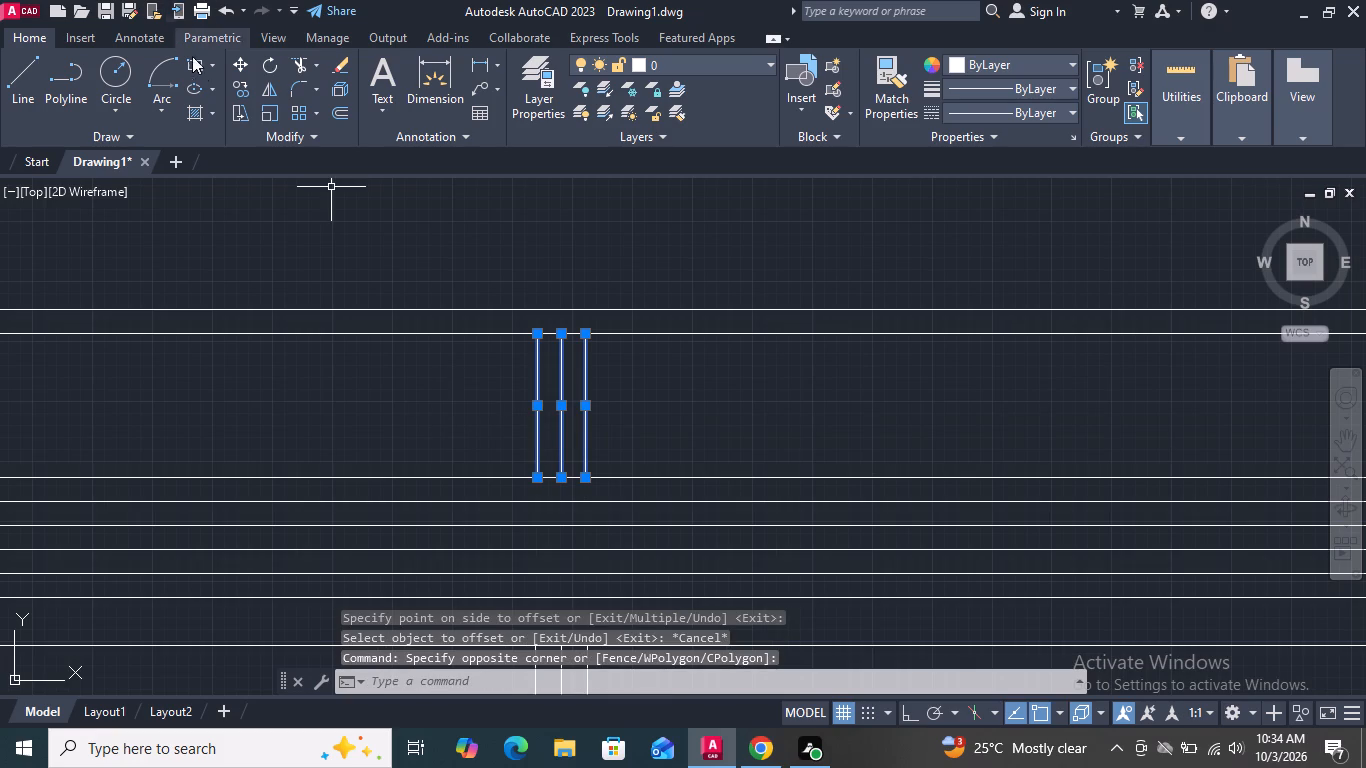
left_click(244, 93)
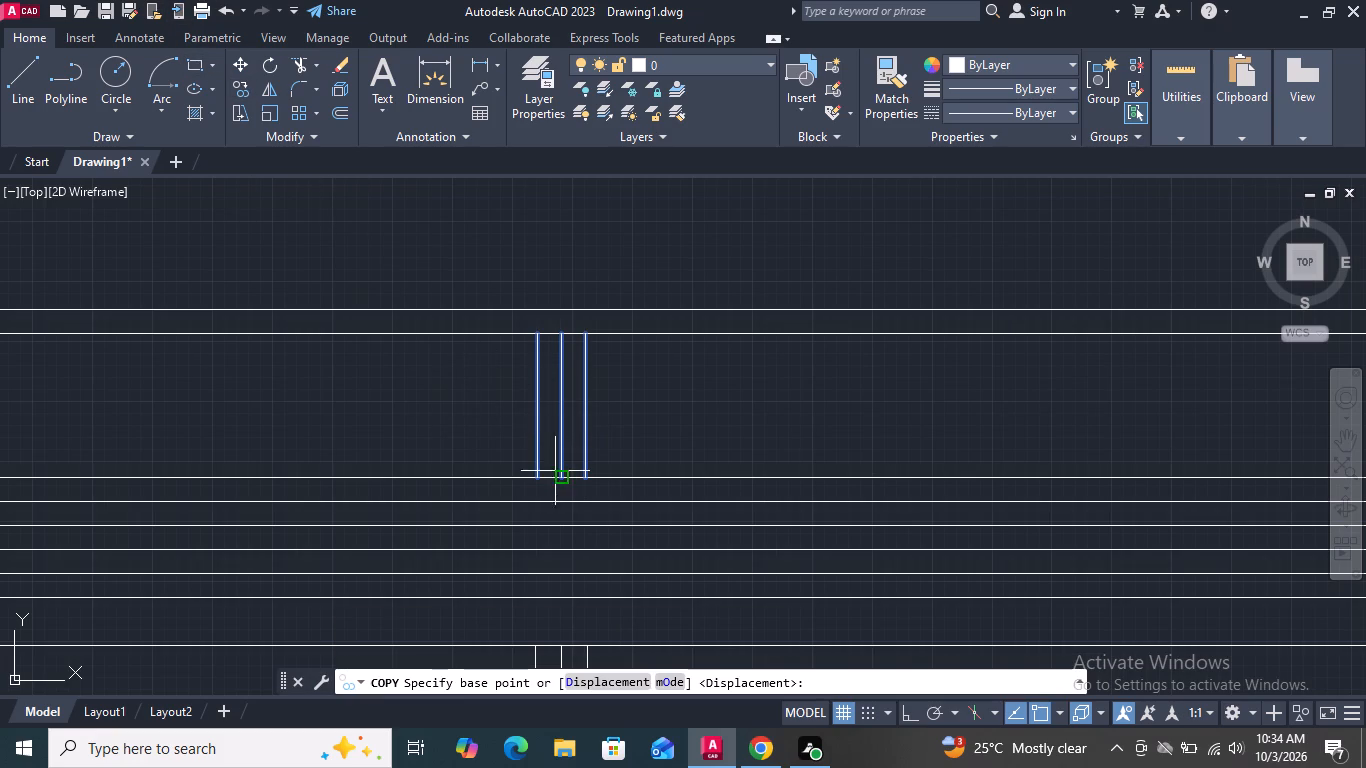
left_click(557, 478)
scroll(559, 487, "down", 3)
scroll(547, 221, "up", 3)
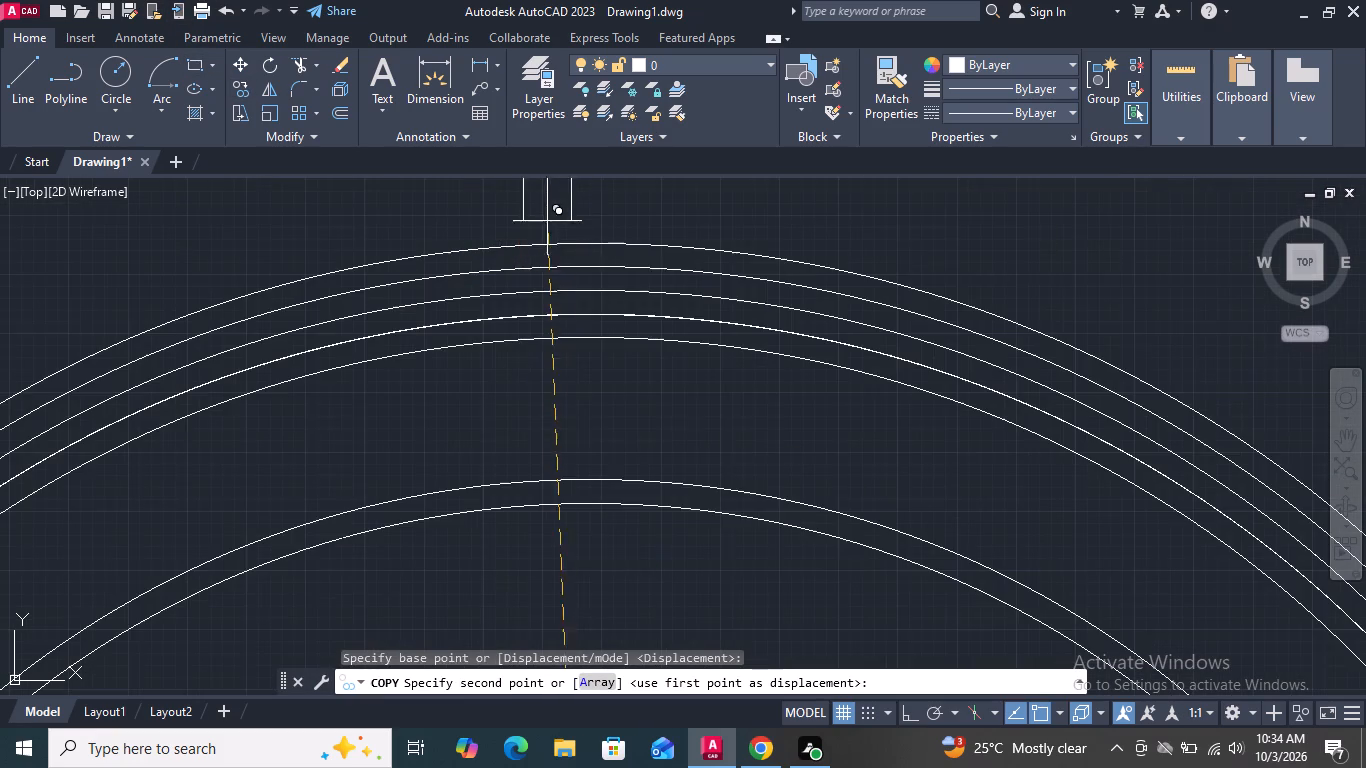
left_click(908, 716)
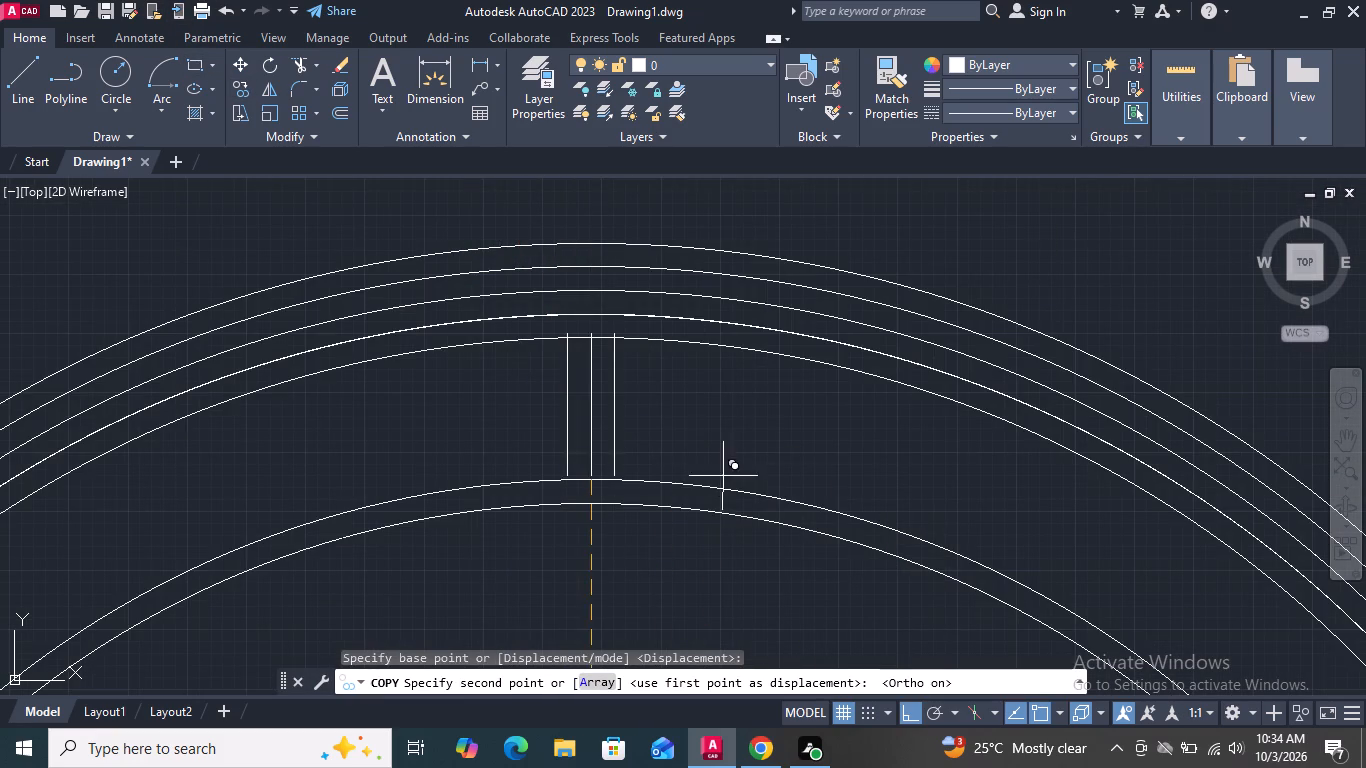
left_click(586, 480)
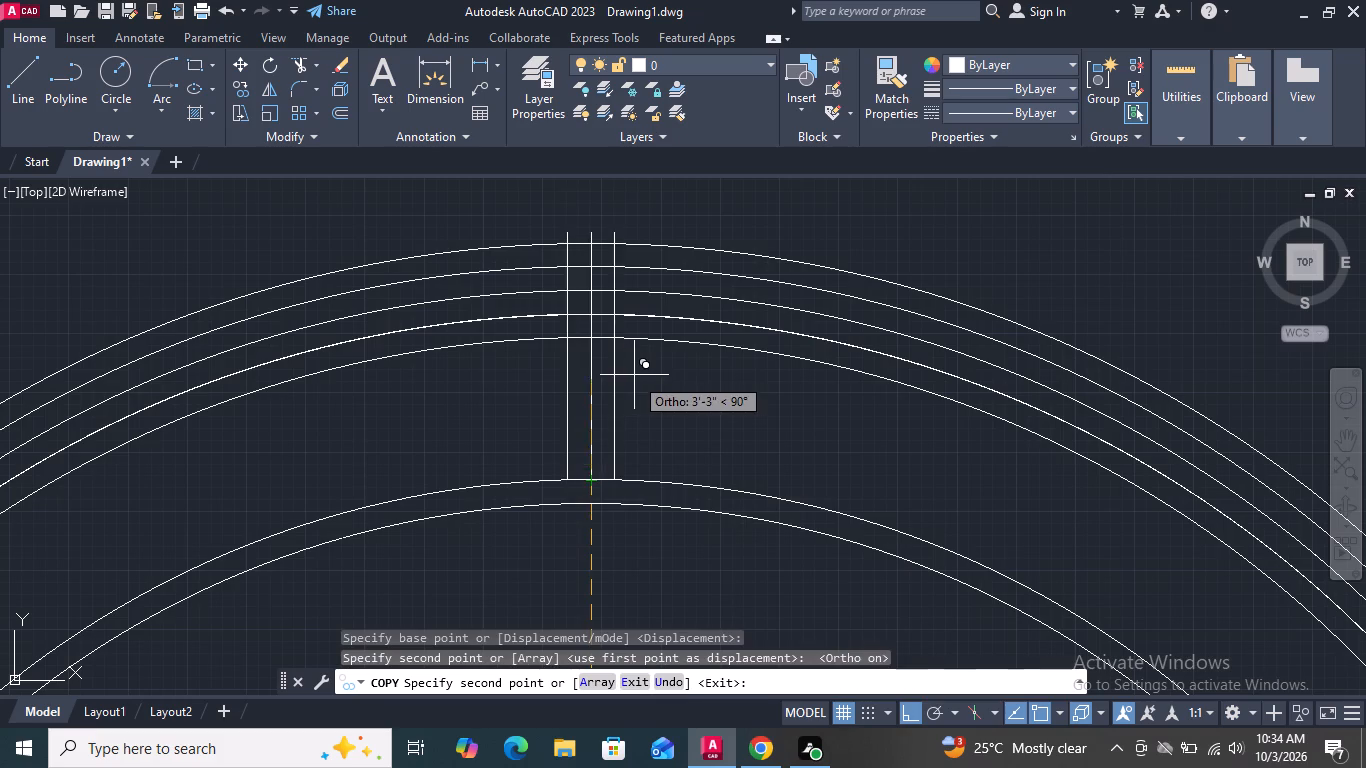
scroll(634, 375, "down", 1)
key("space")
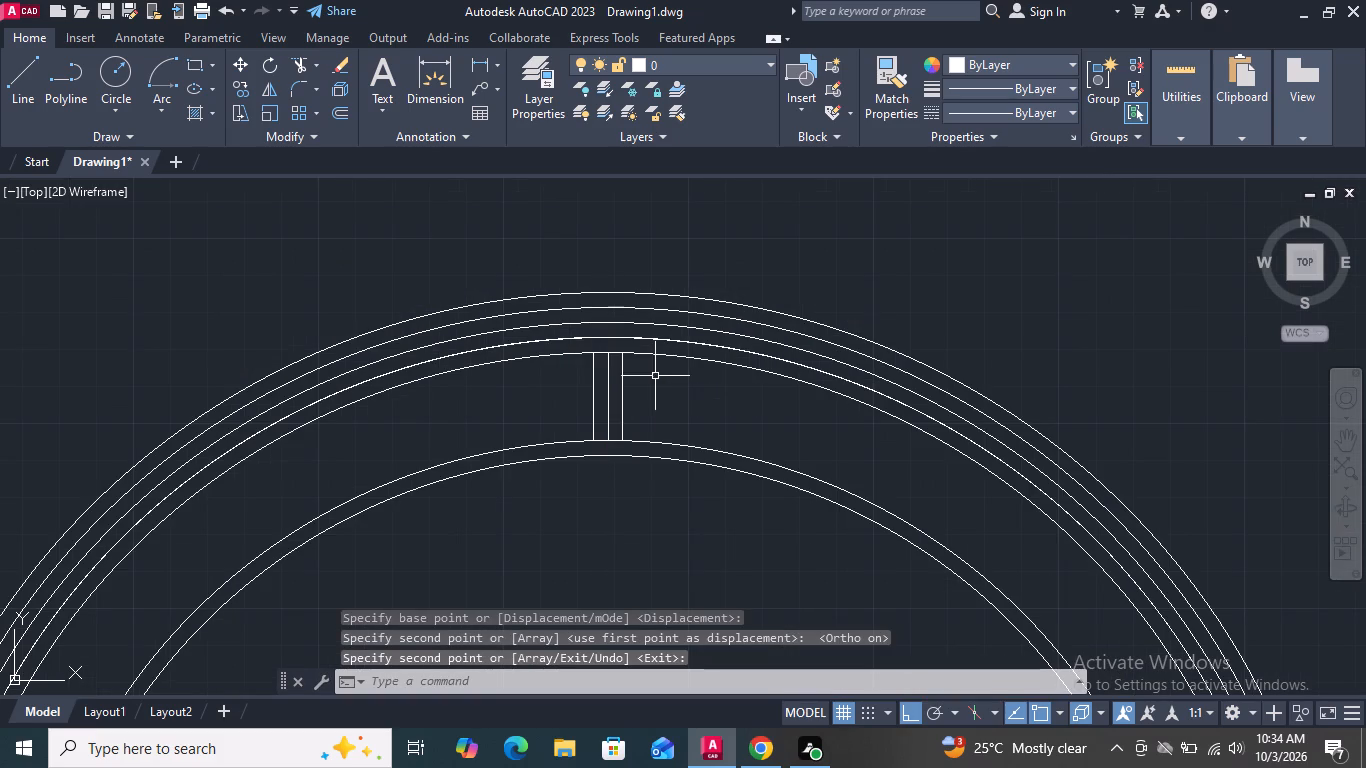
key("Escape")
key("Escape")
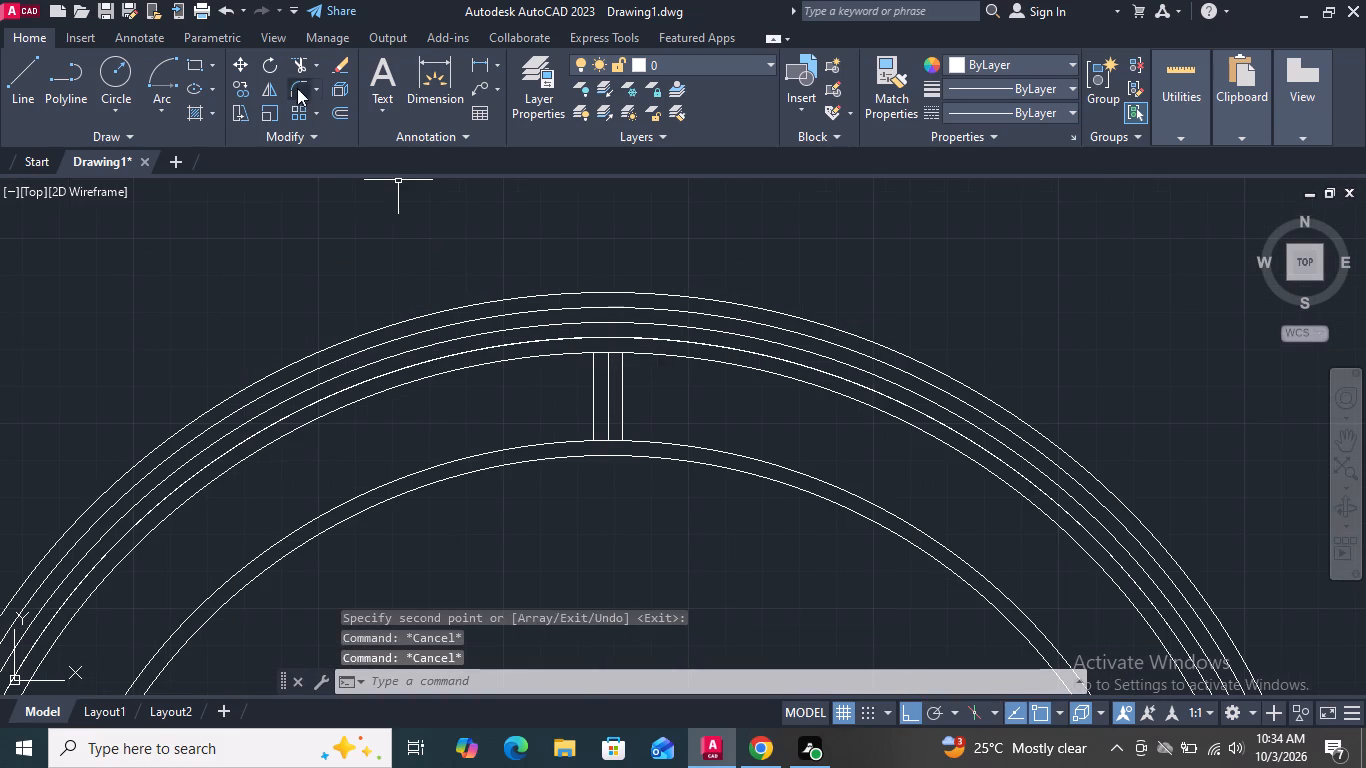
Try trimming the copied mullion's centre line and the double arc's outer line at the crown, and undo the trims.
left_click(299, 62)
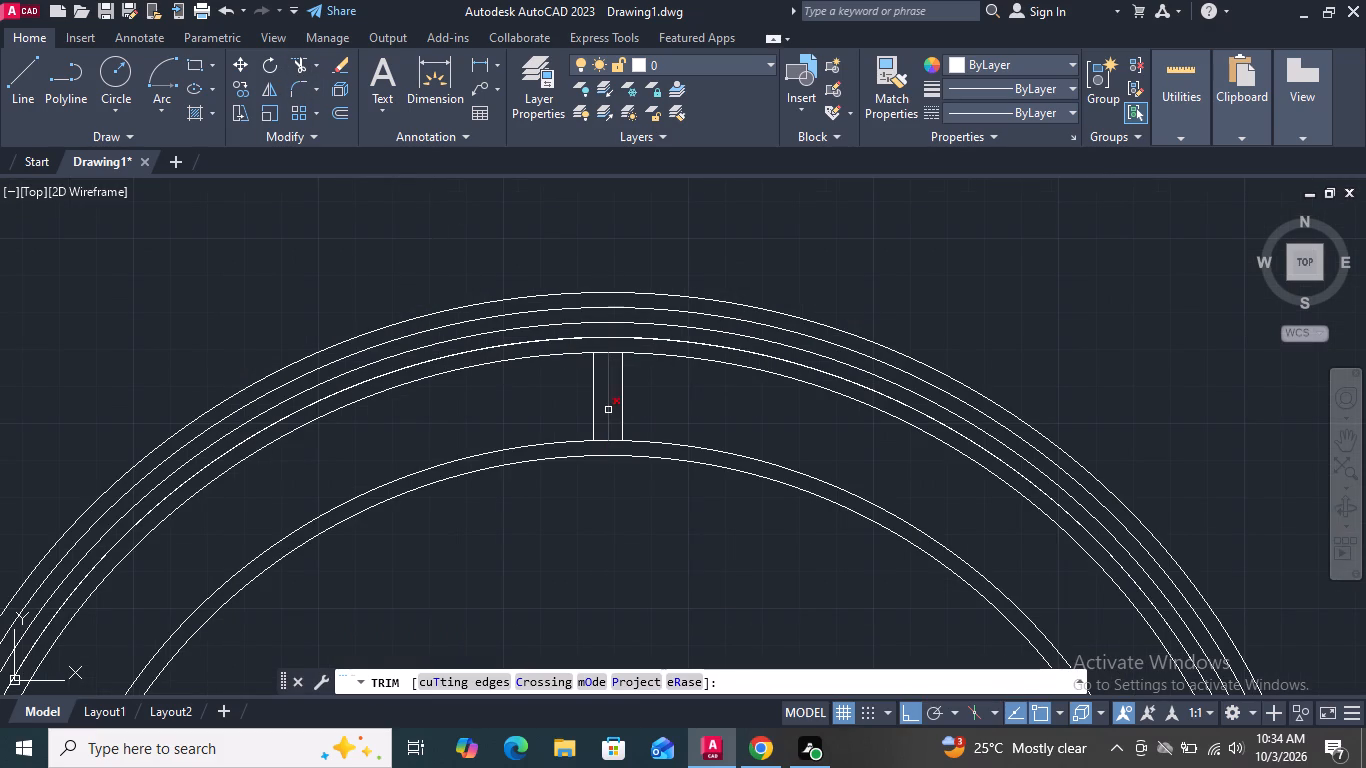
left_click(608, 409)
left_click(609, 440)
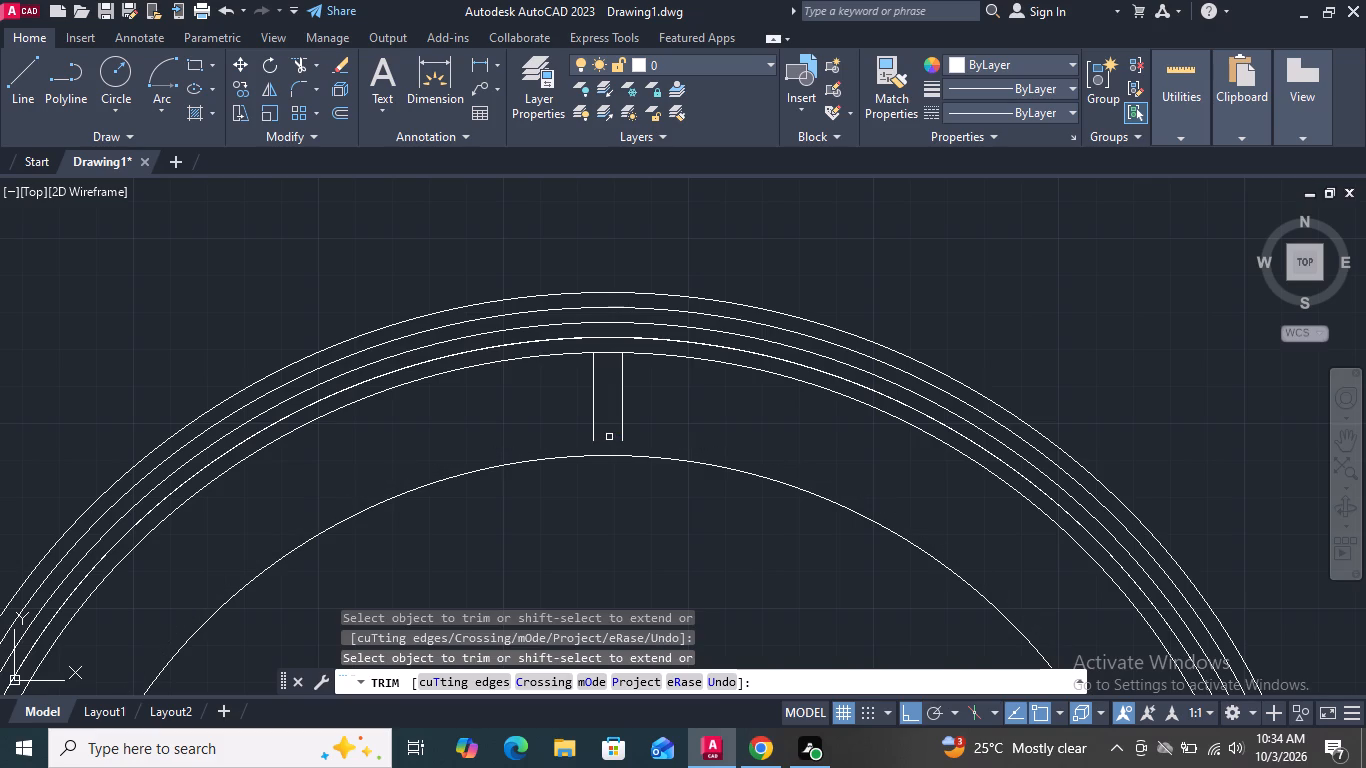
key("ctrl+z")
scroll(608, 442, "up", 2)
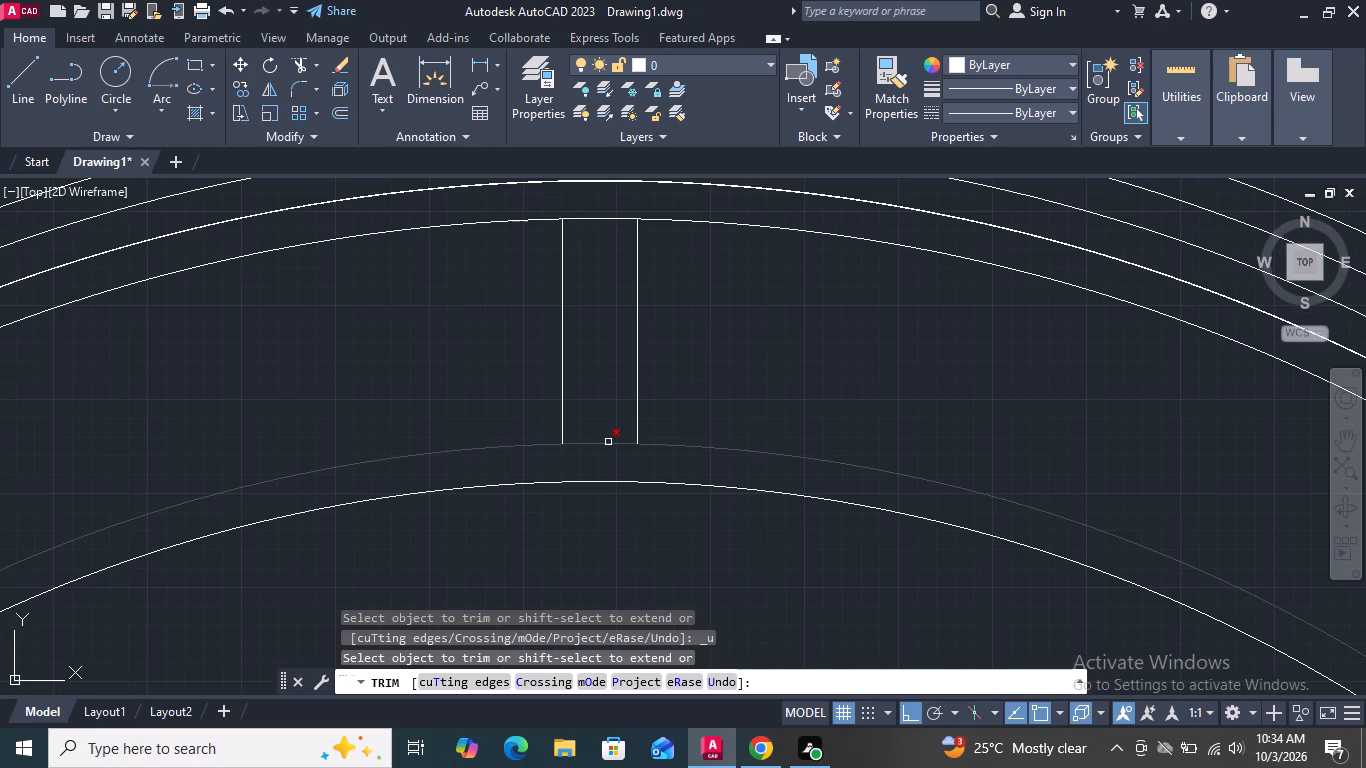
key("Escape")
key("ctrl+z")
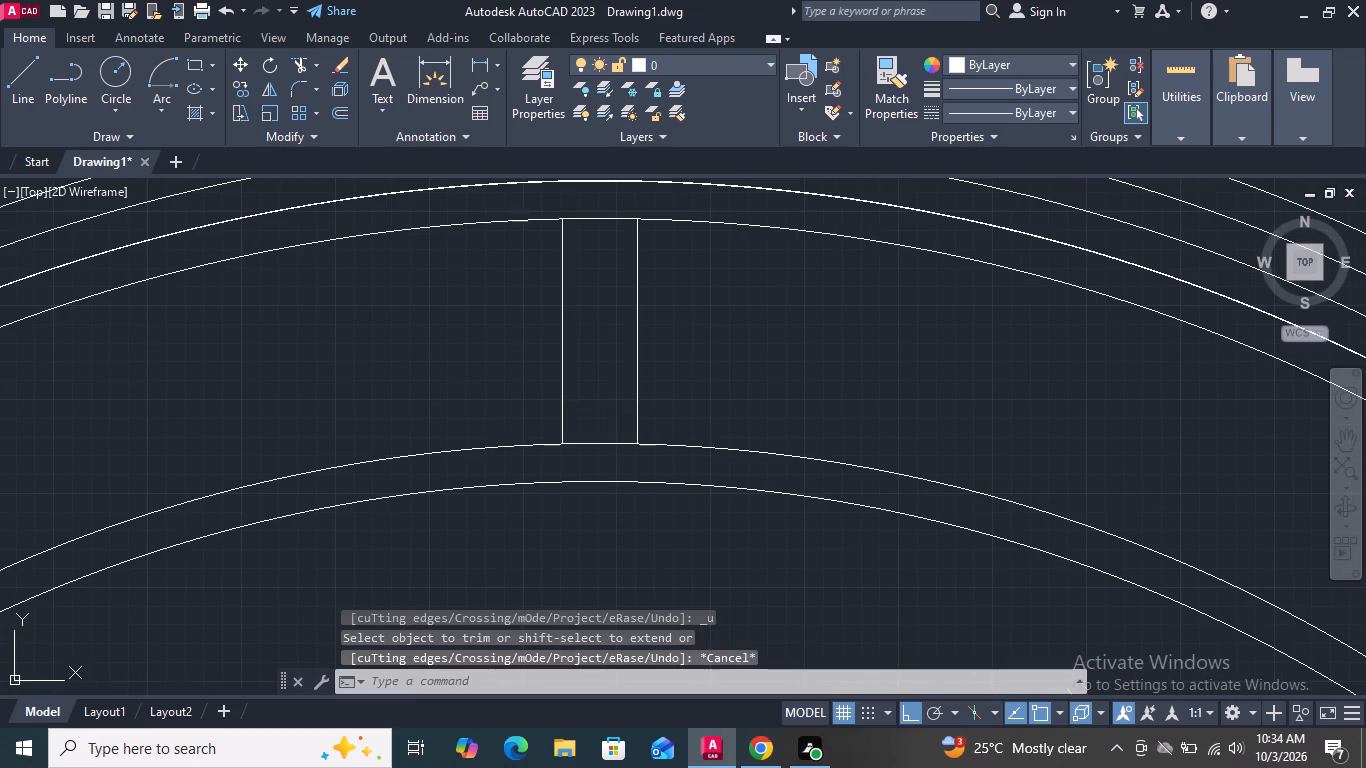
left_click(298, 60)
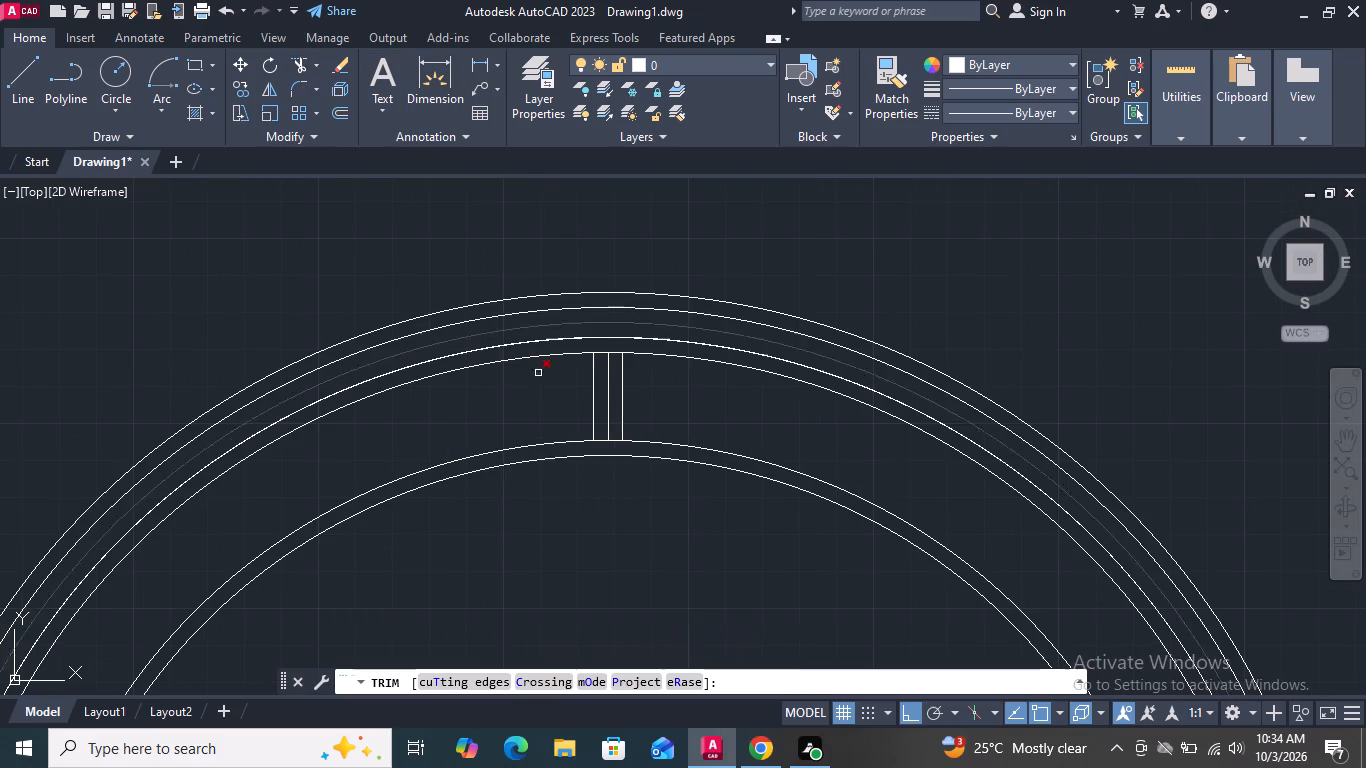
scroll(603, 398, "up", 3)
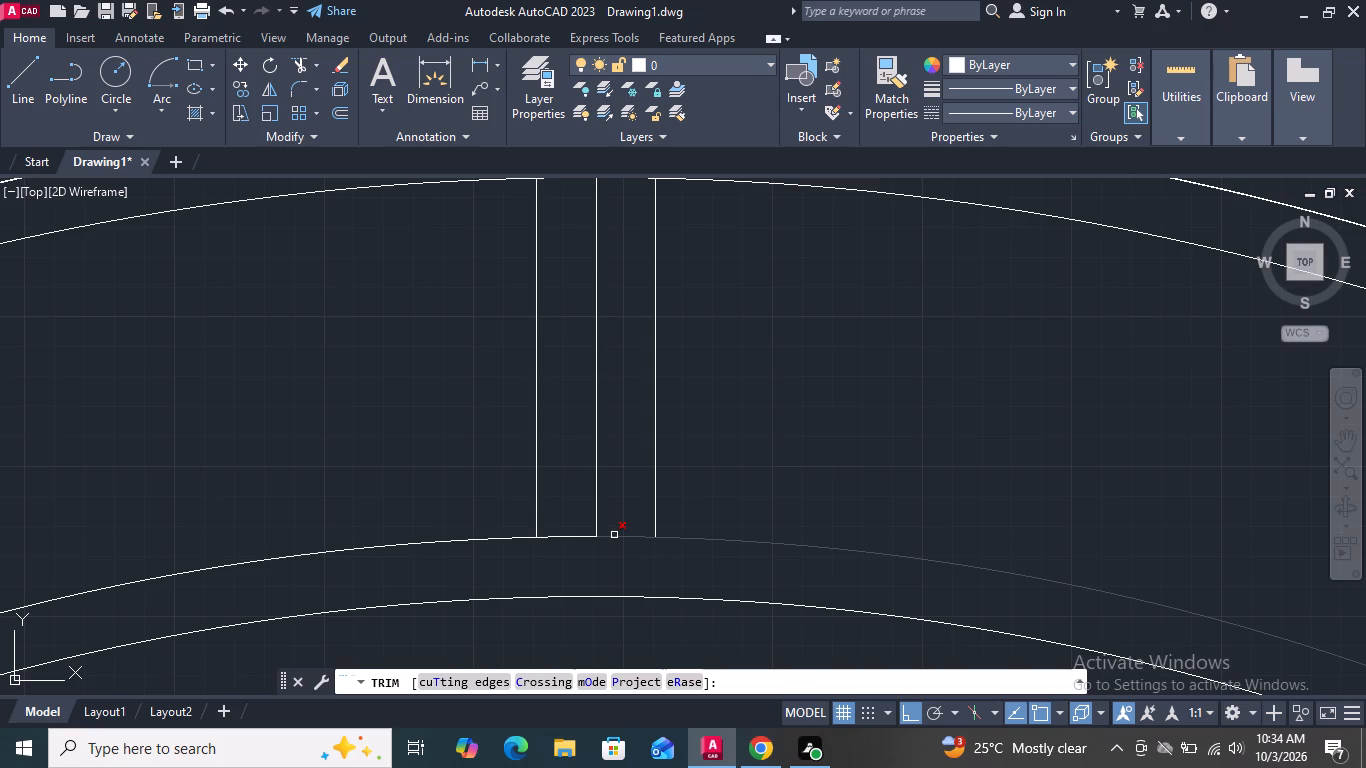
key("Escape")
Extend the two side lines of the crown mullion down to the double arc's outer line.
scroll(651, 541, "up", 4)
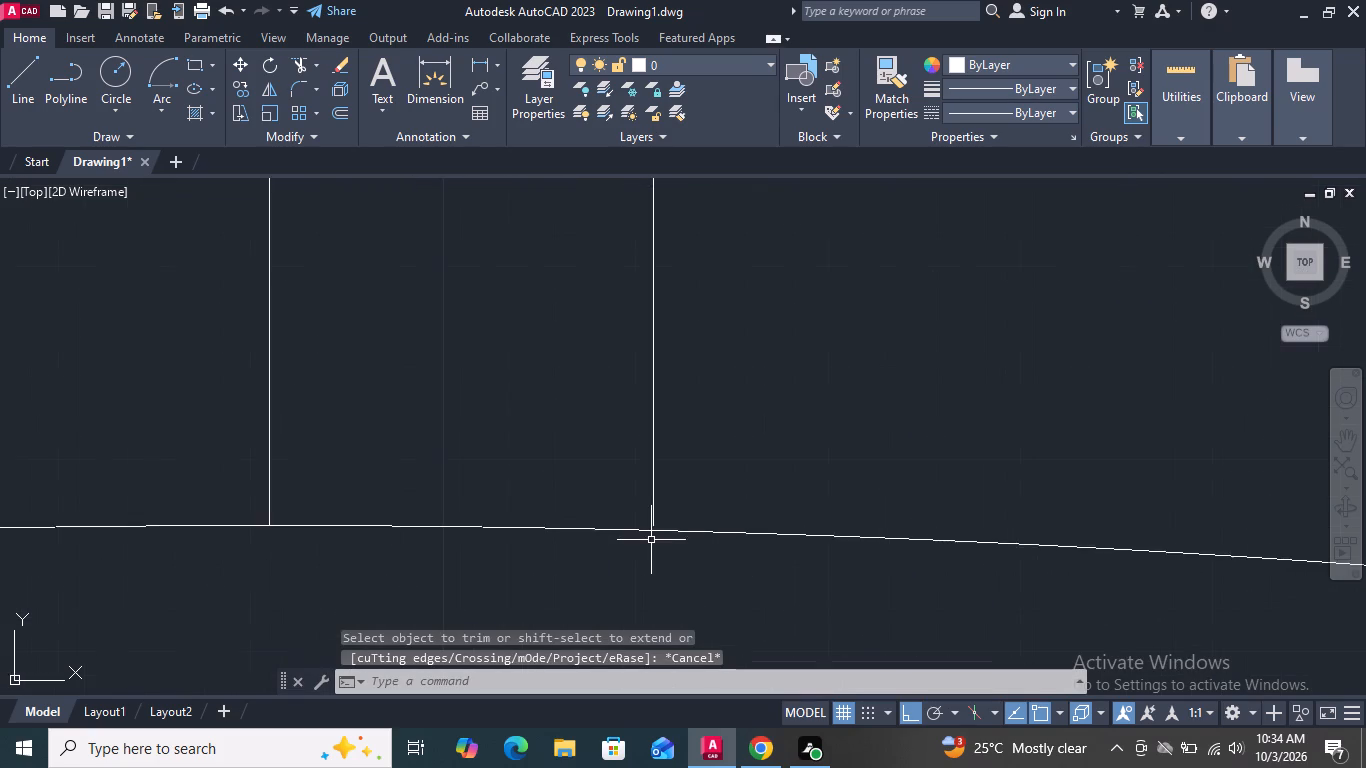
scroll(651, 540, "up", 3)
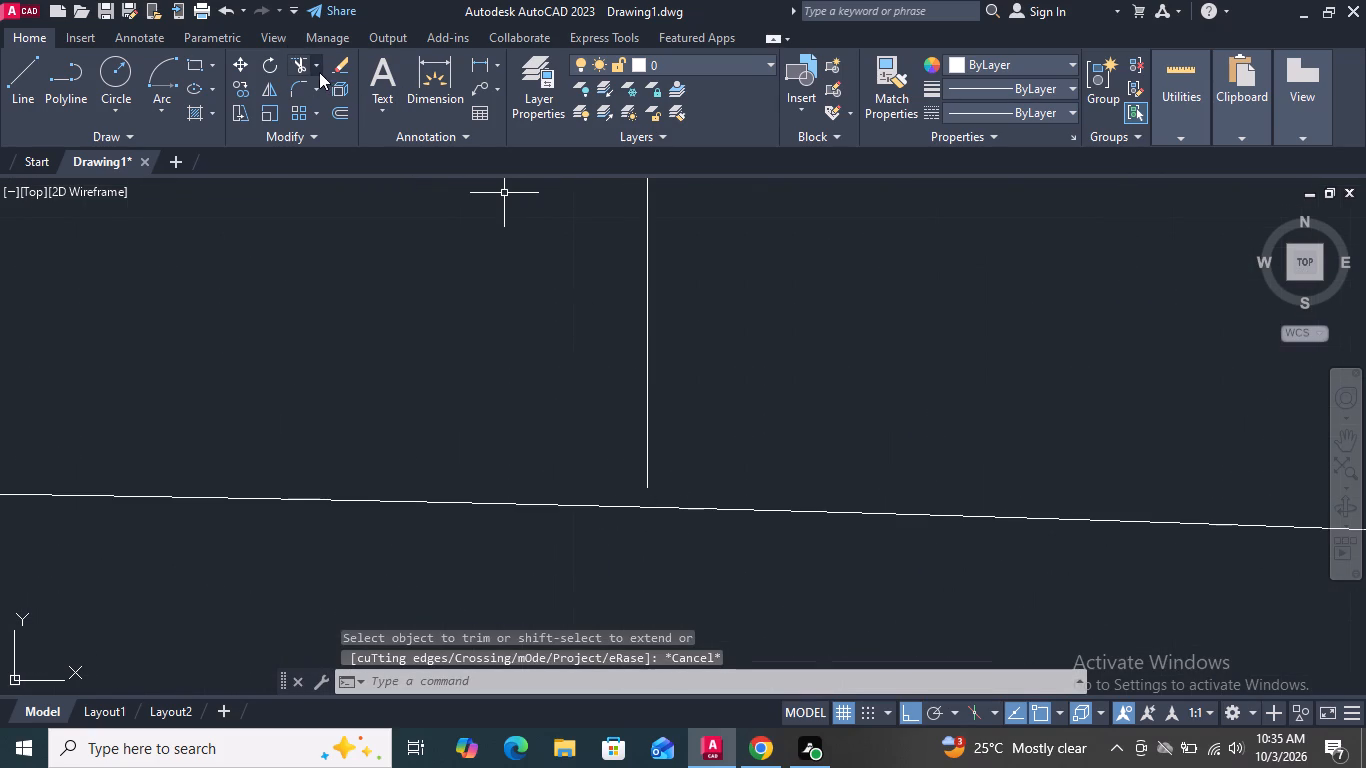
left_click(318, 71)
left_click(319, 143)
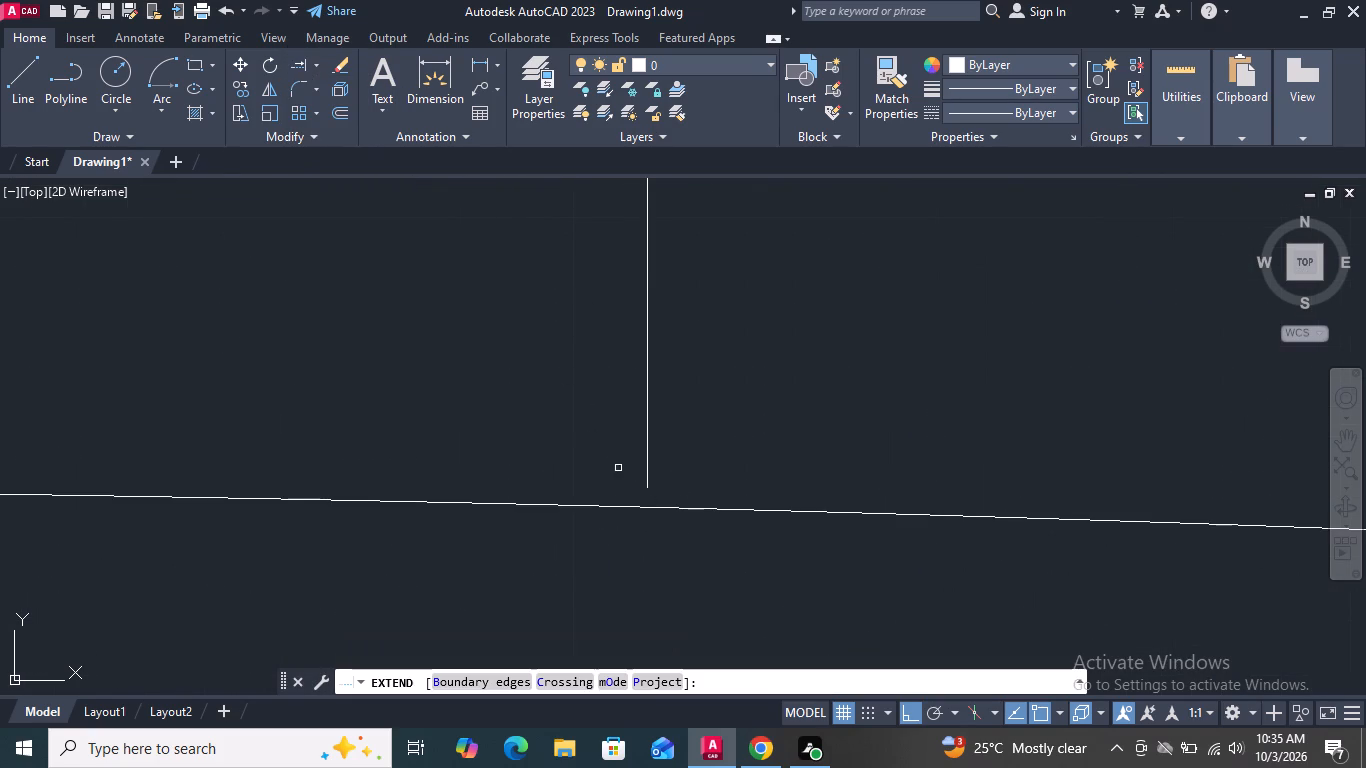
left_click(645, 475)
scroll(759, 479, "down", 3)
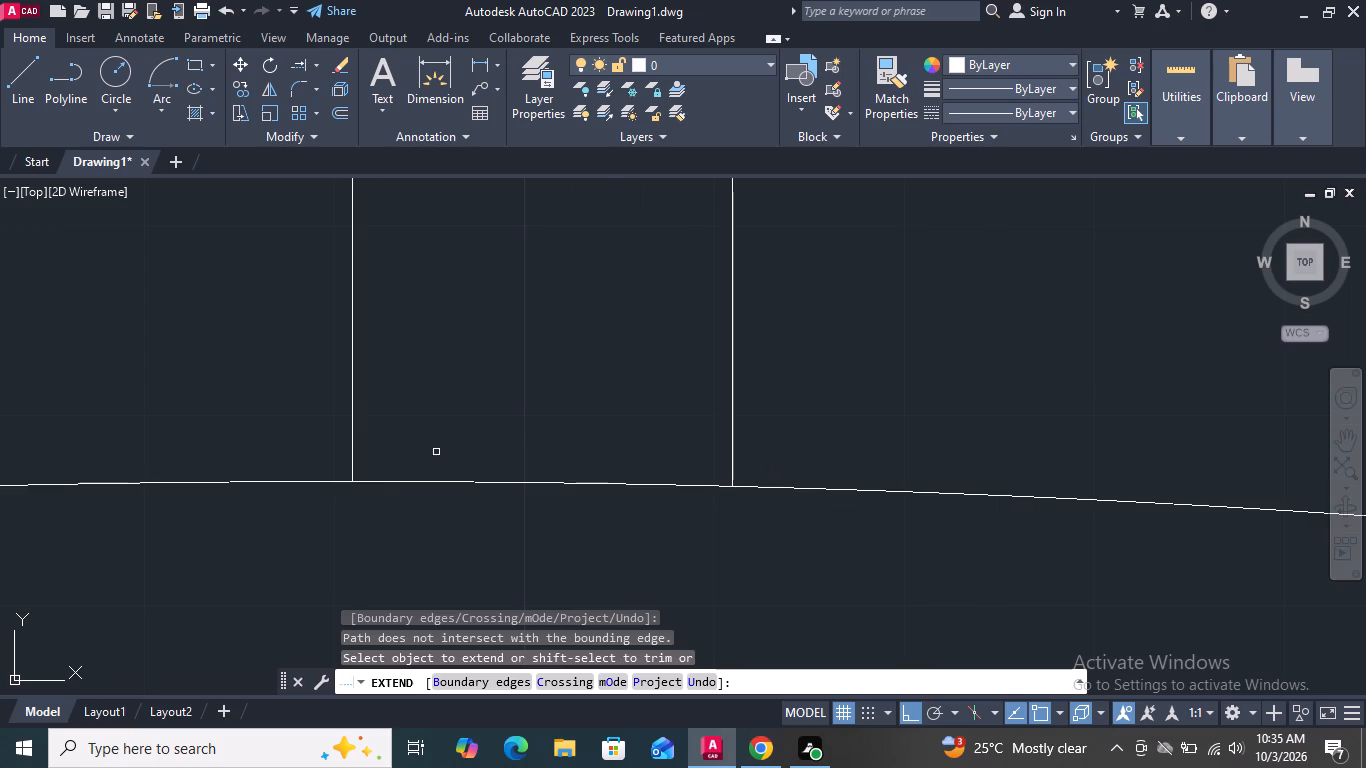
scroll(524, 433, "down", 2)
scroll(268, 443, "up", 4)
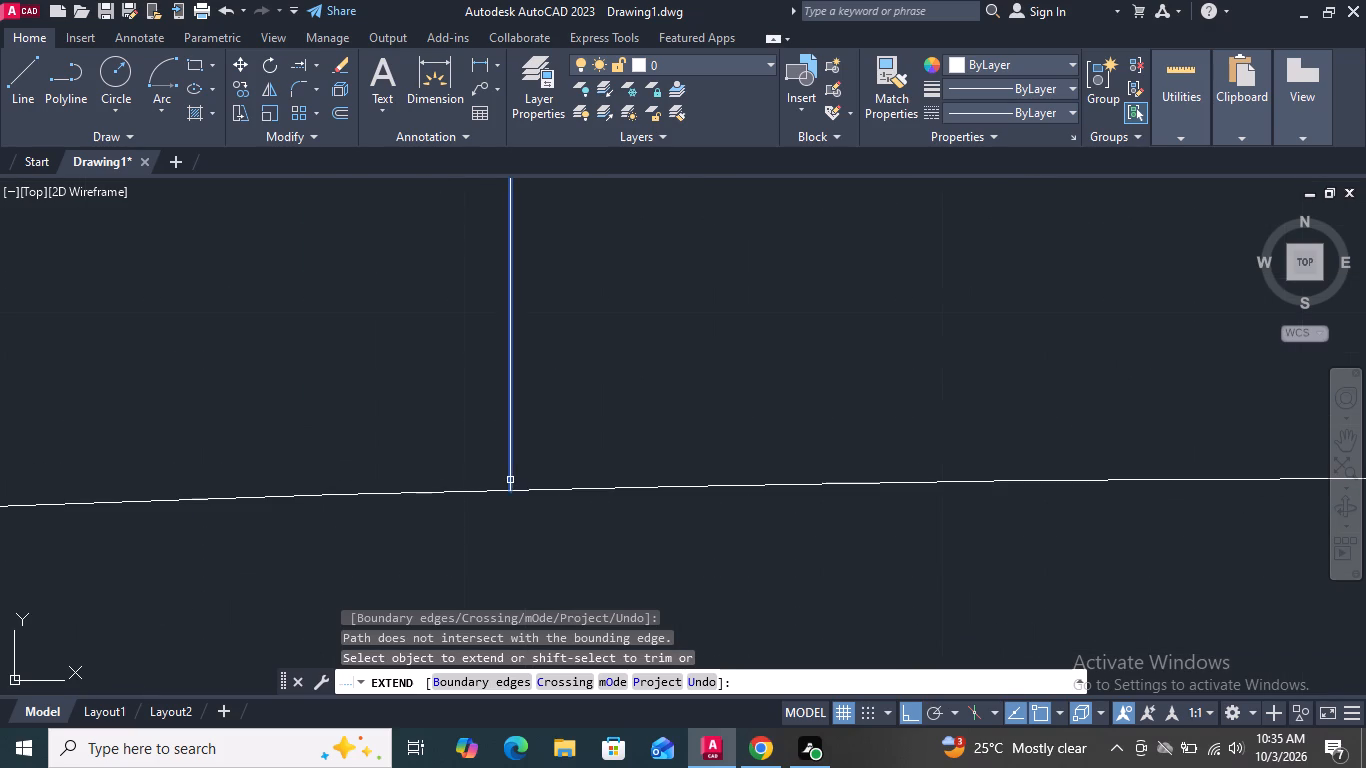
left_click(509, 473)
scroll(502, 502, "down", 7)
scroll(505, 411, "down", 2)
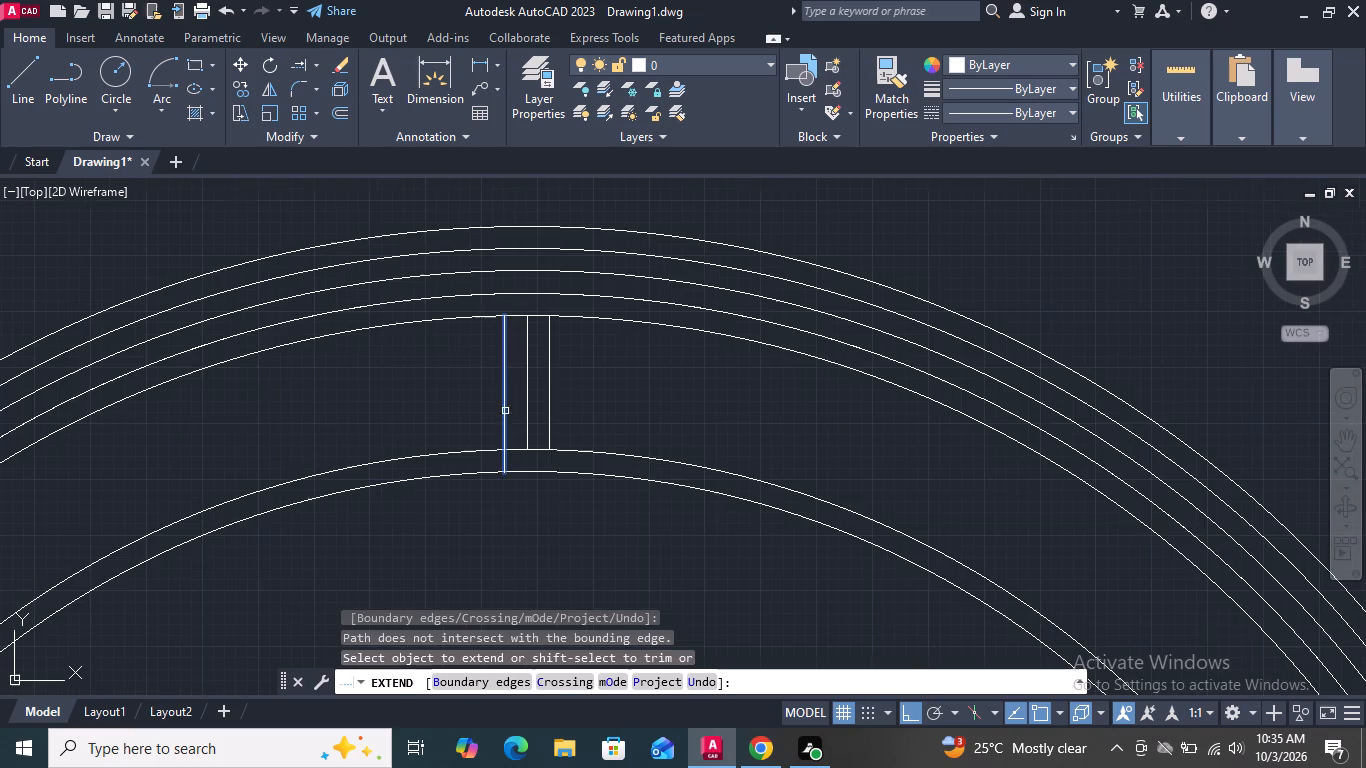
scroll(516, 306, "up", 5)
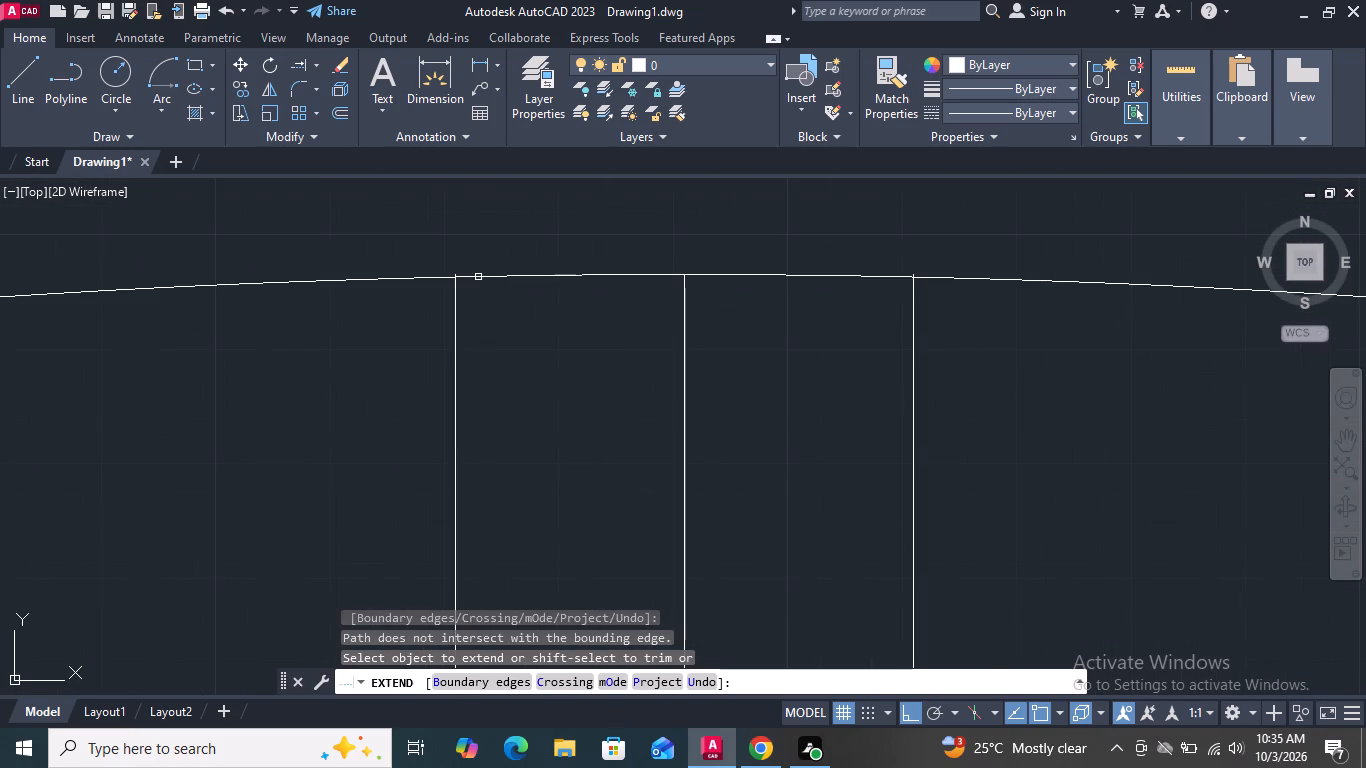
scroll(481, 255, "up", 4)
key("Escape")
Trim the tips of the crown mullion's two side lines that project above the transom frame's inner arc.
left_click(316, 64)
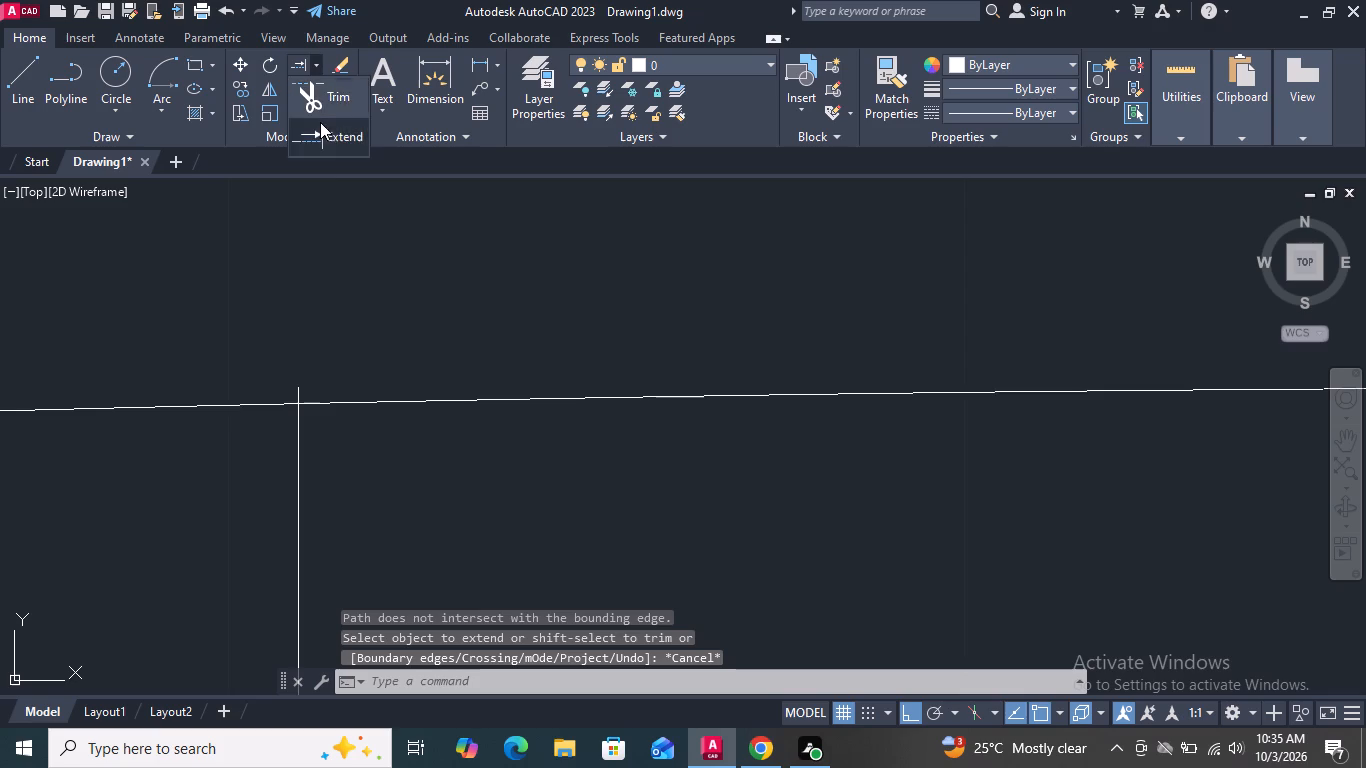
left_click(320, 106)
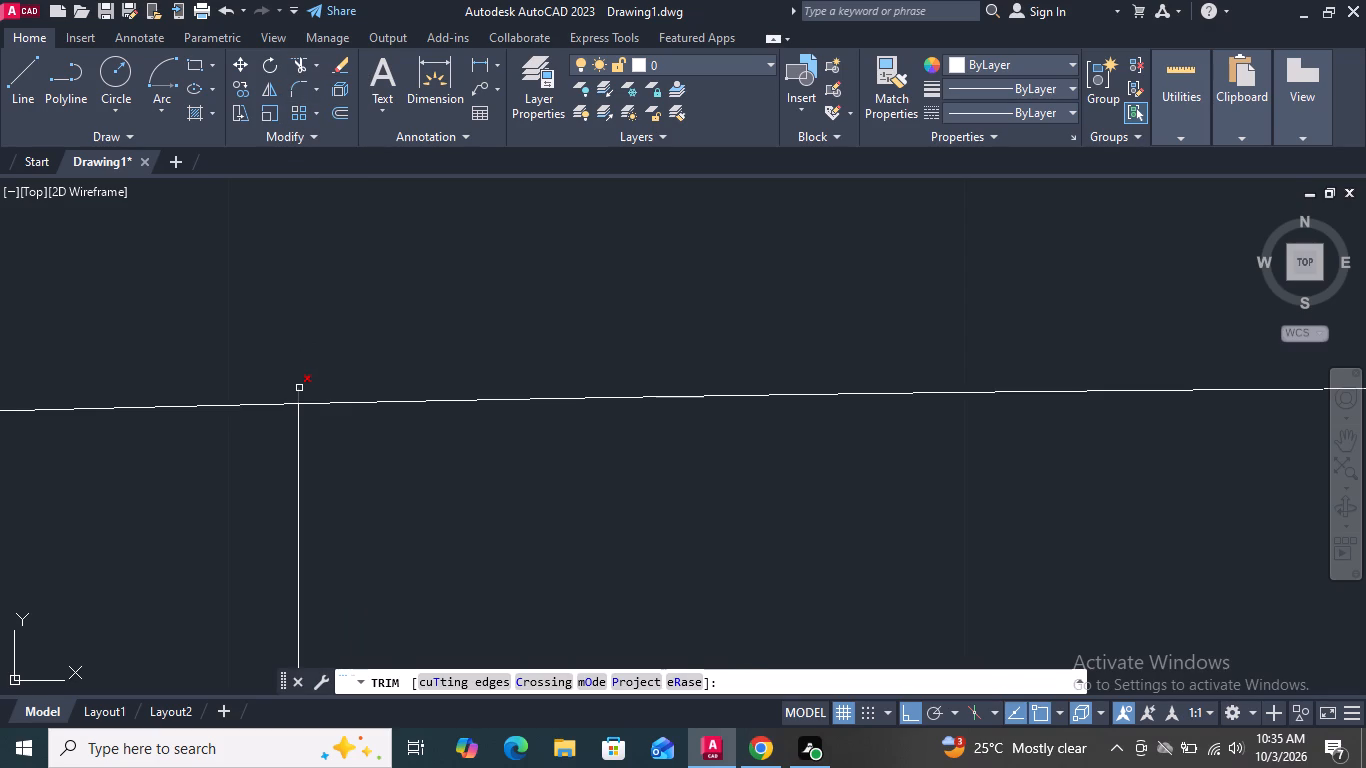
left_click(299, 388)
scroll(299, 388, "down", 4)
scroll(562, 391, "up", 3)
scroll(432, 383, "up", 1)
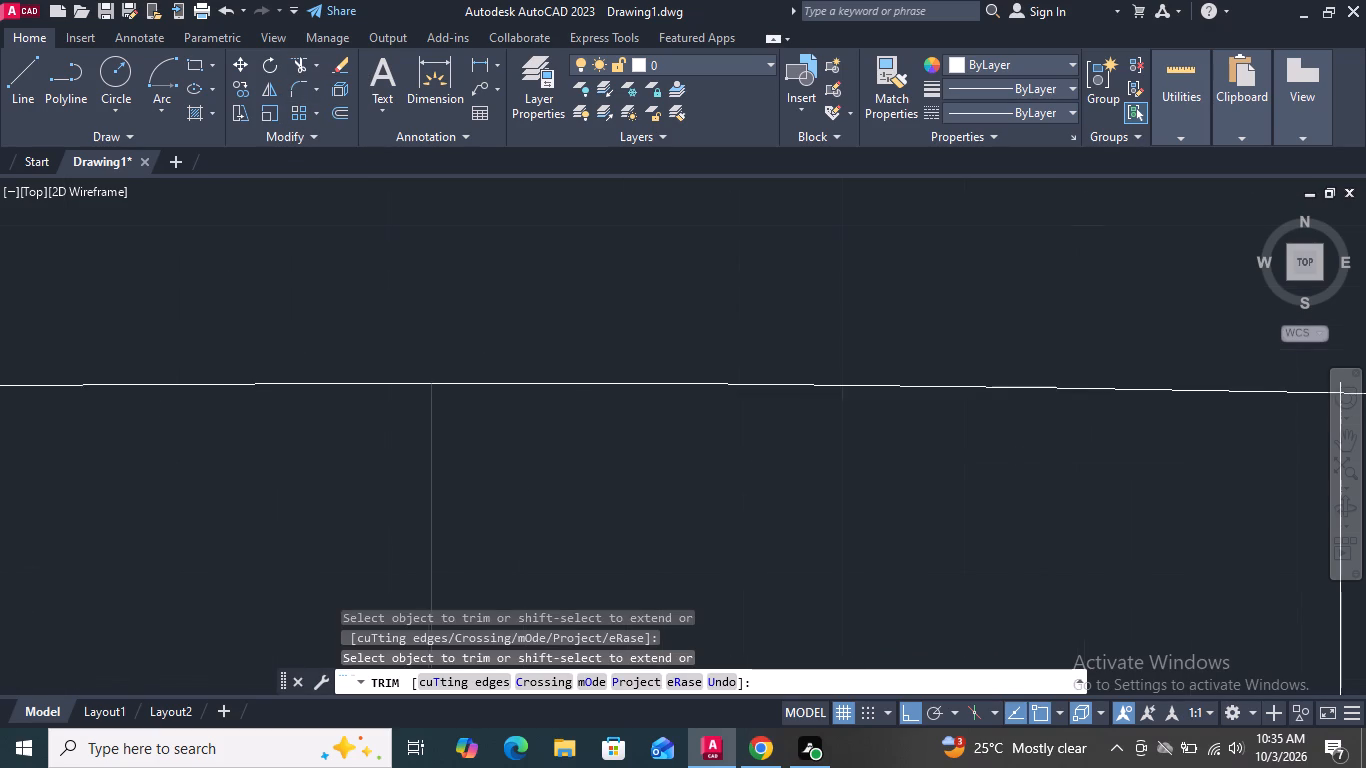
scroll(431, 383, "up", 6)
scroll(417, 375, "down", 9)
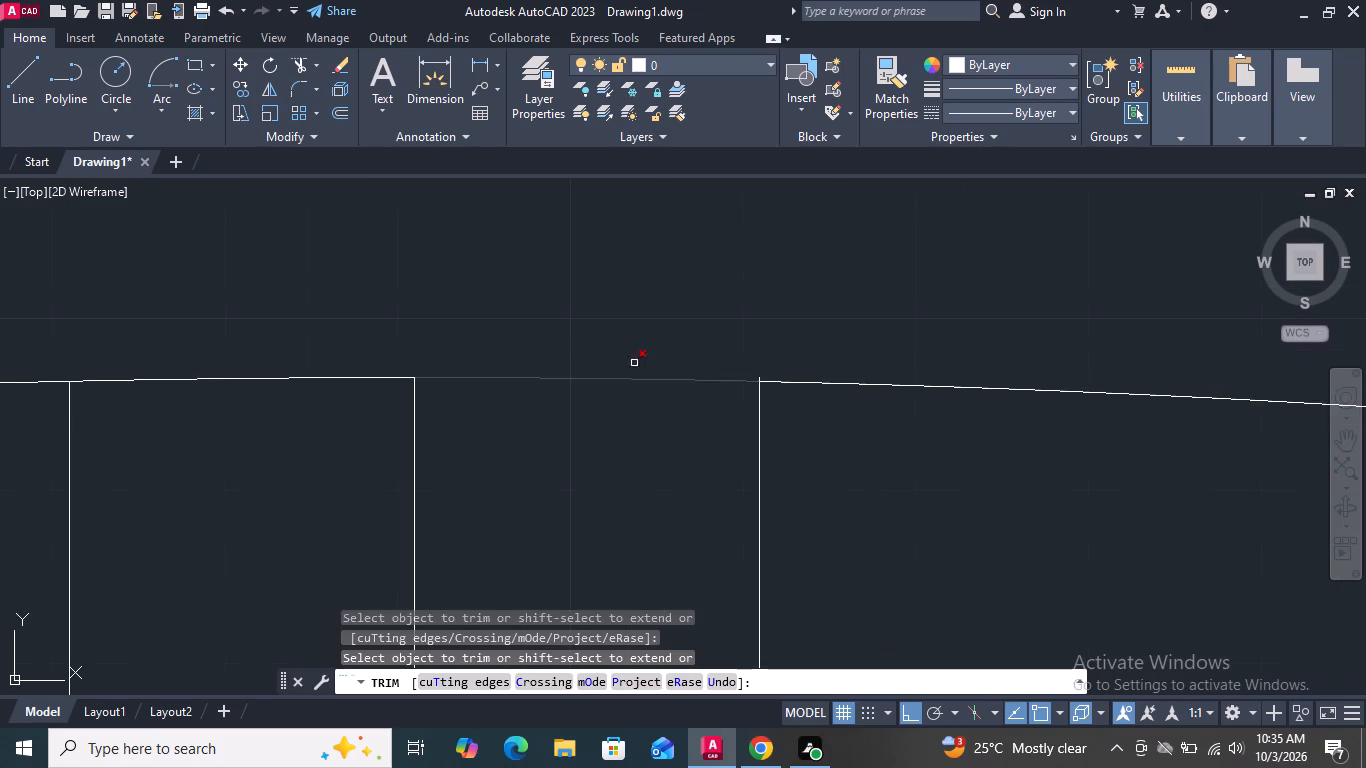
scroll(712, 351, "up", 3)
left_click(884, 460)
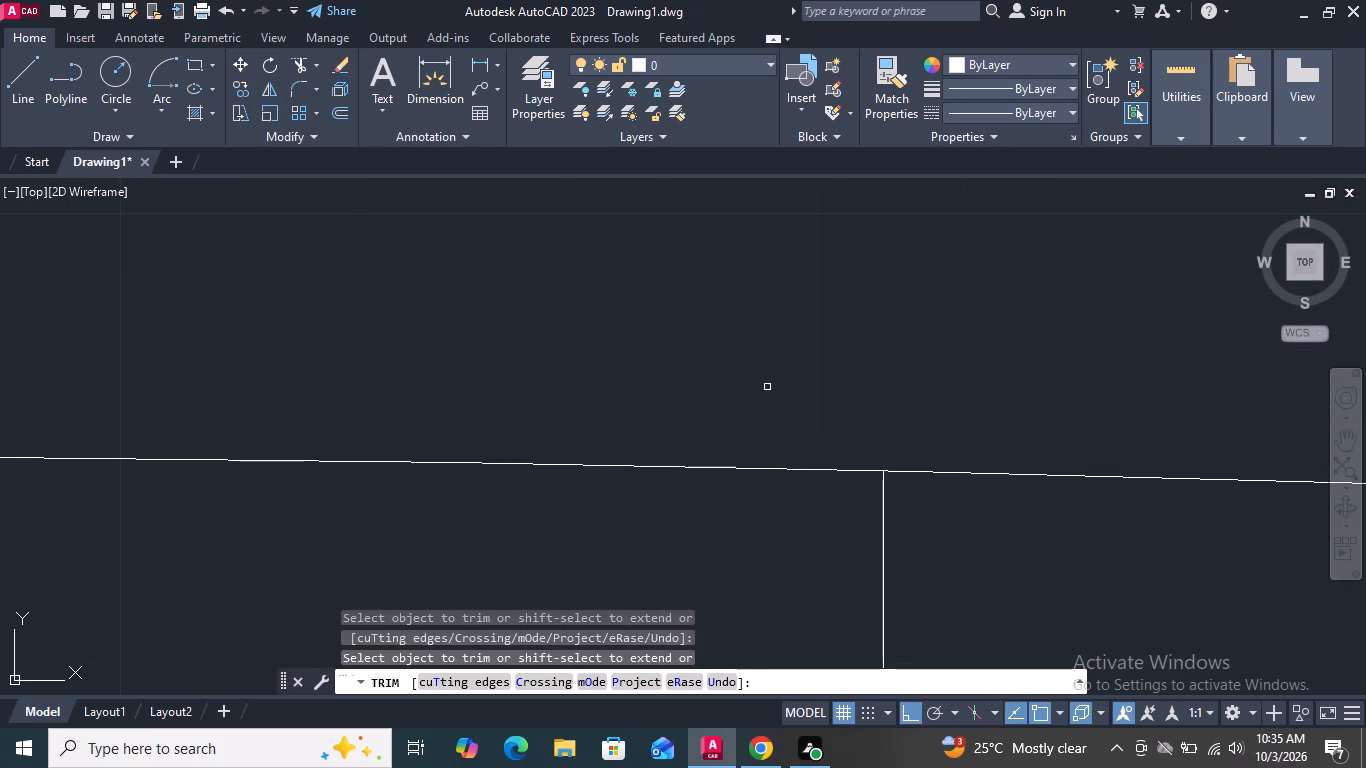
scroll(767, 387, "down", 8)
scroll(723, 282, "down", 3)
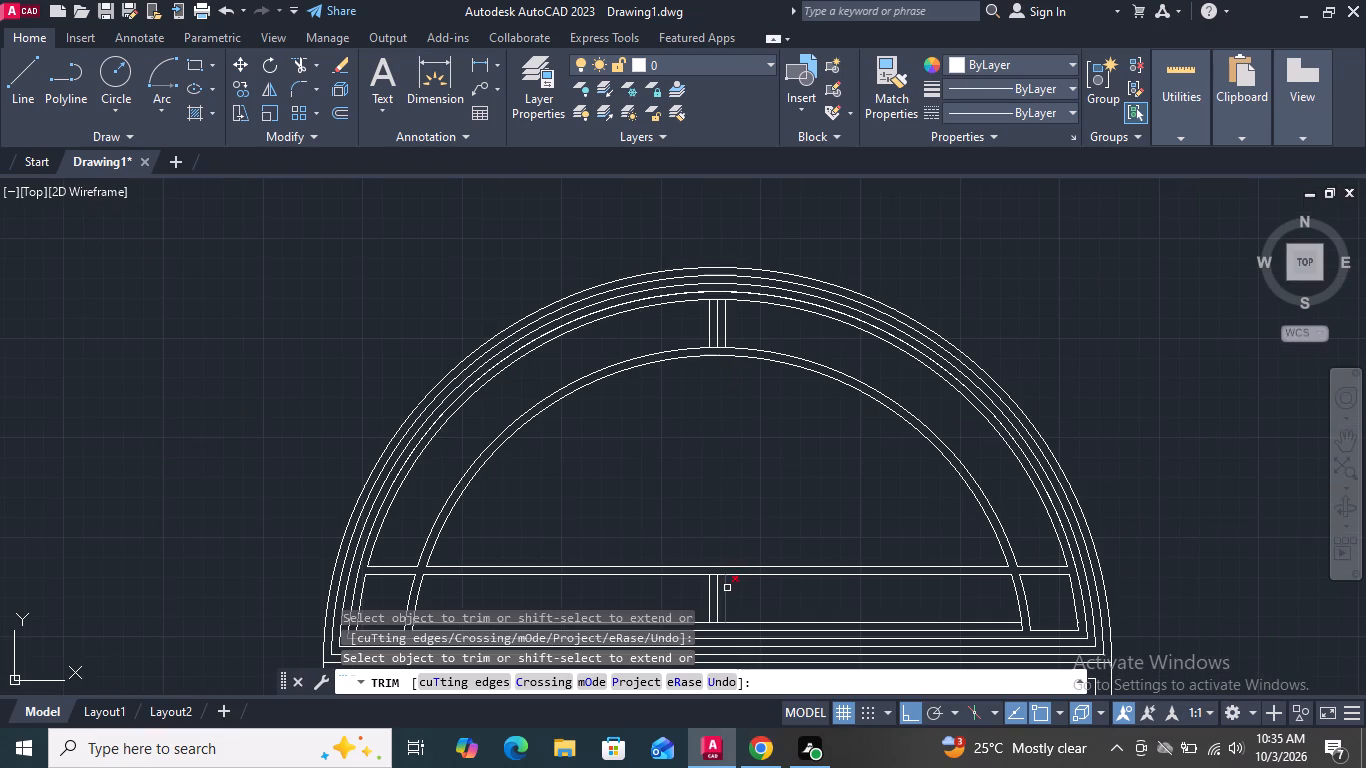
scroll(727, 588, "up", 5)
scroll(716, 568, "down", 5)
key("Escape")
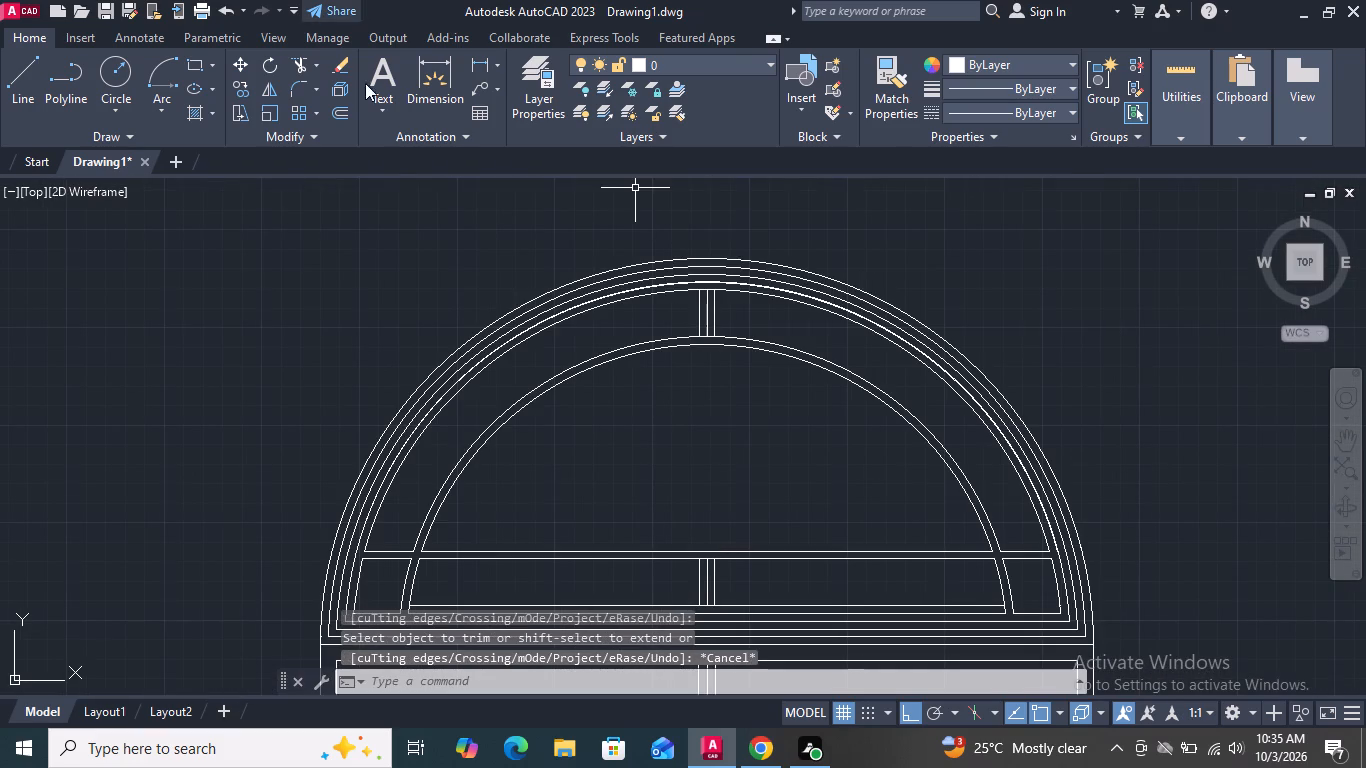
Trim the crown mullion's centre line and the arc segments between its side lines at both ends.
left_click(300, 62)
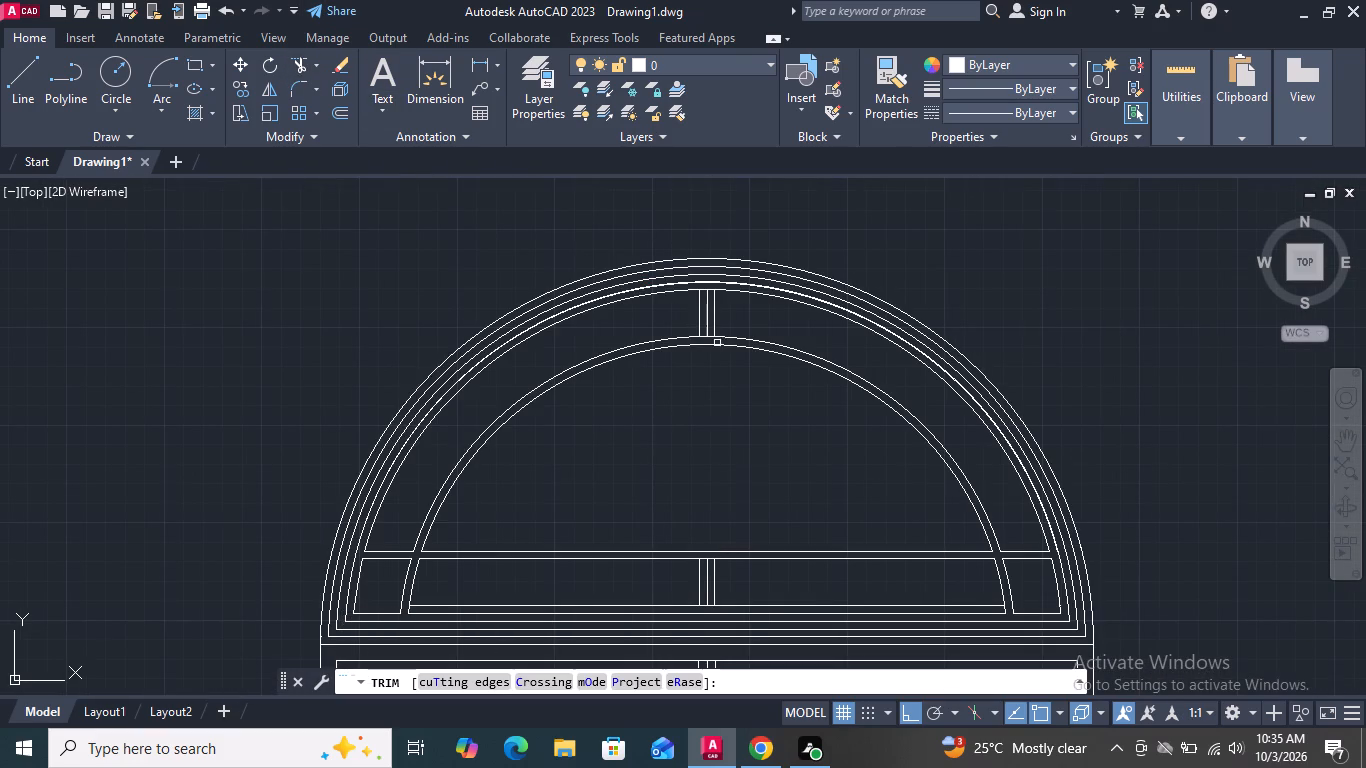
scroll(718, 344, "up", 4)
left_click(651, 287)
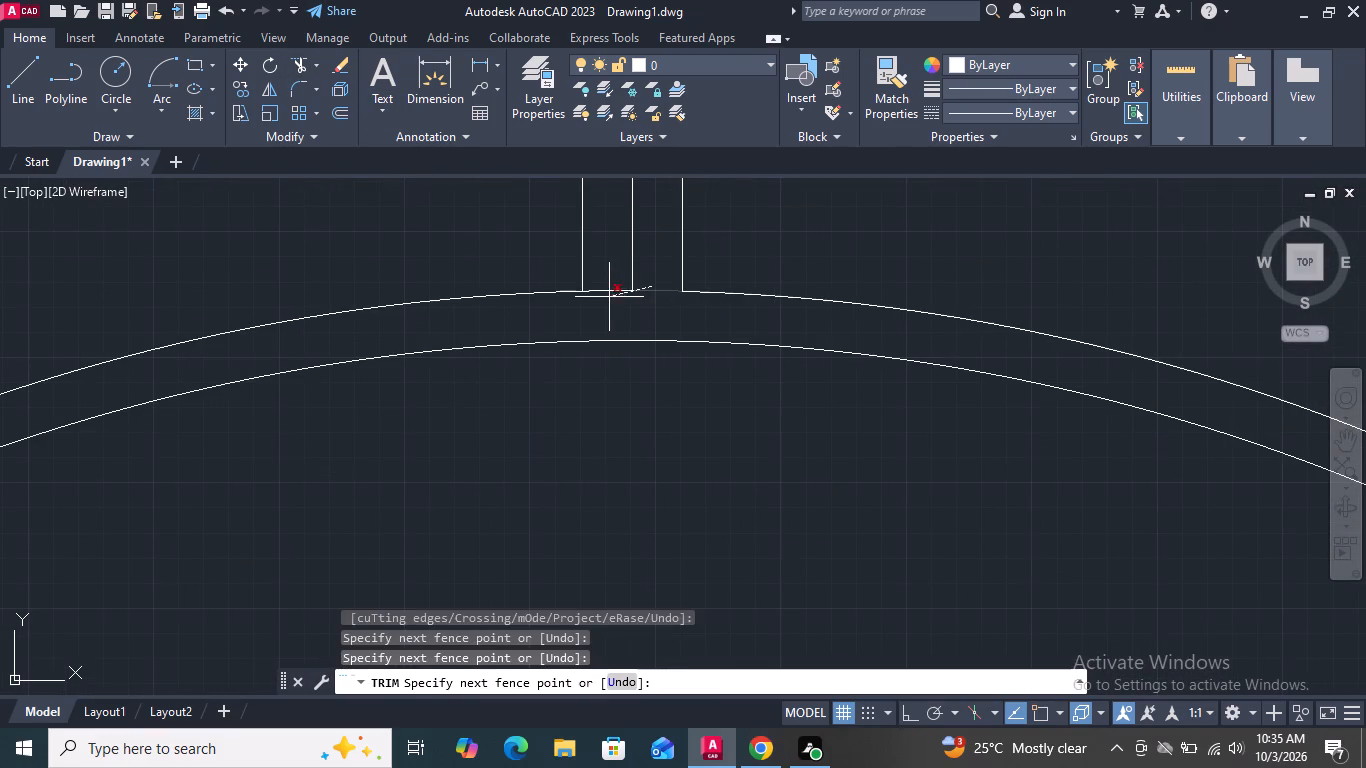
left_click(609, 288)
left_click(615, 291)
scroll(634, 399, "down", 4)
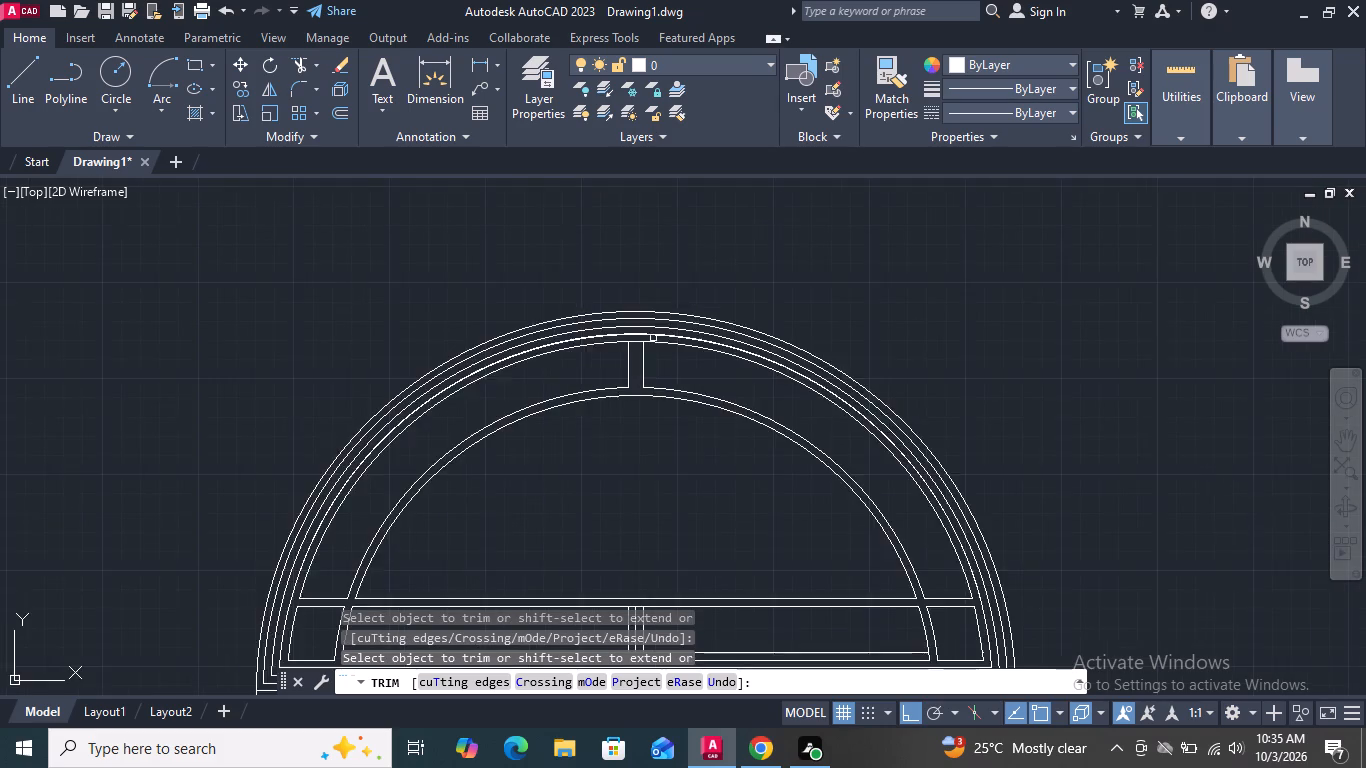
scroll(653, 337, "up", 3)
left_click(562, 357)
scroll(640, 252, "down", 3)
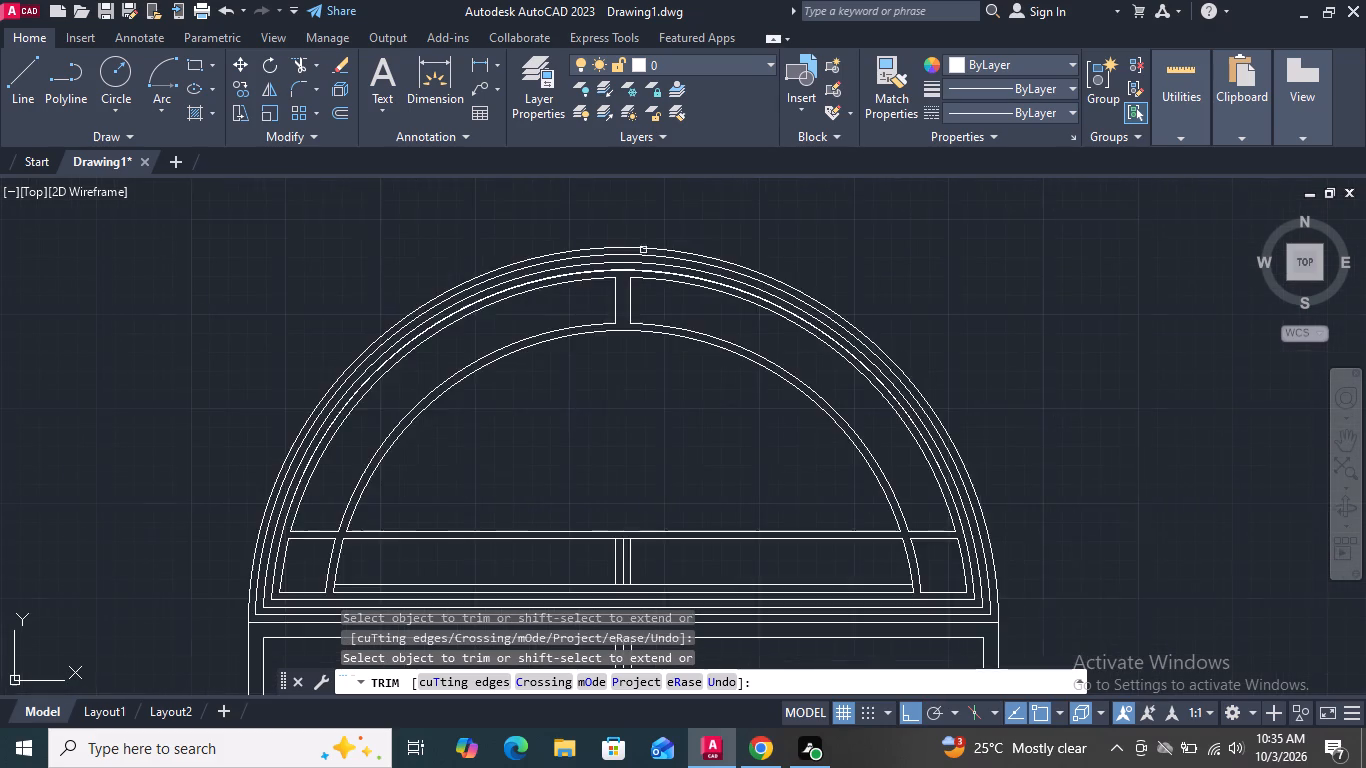
Trim the lower mullion's centre line and the crossbar and bottom rail segments between its side lines.
scroll(648, 238, "down", 2)
scroll(642, 369, "up", 2)
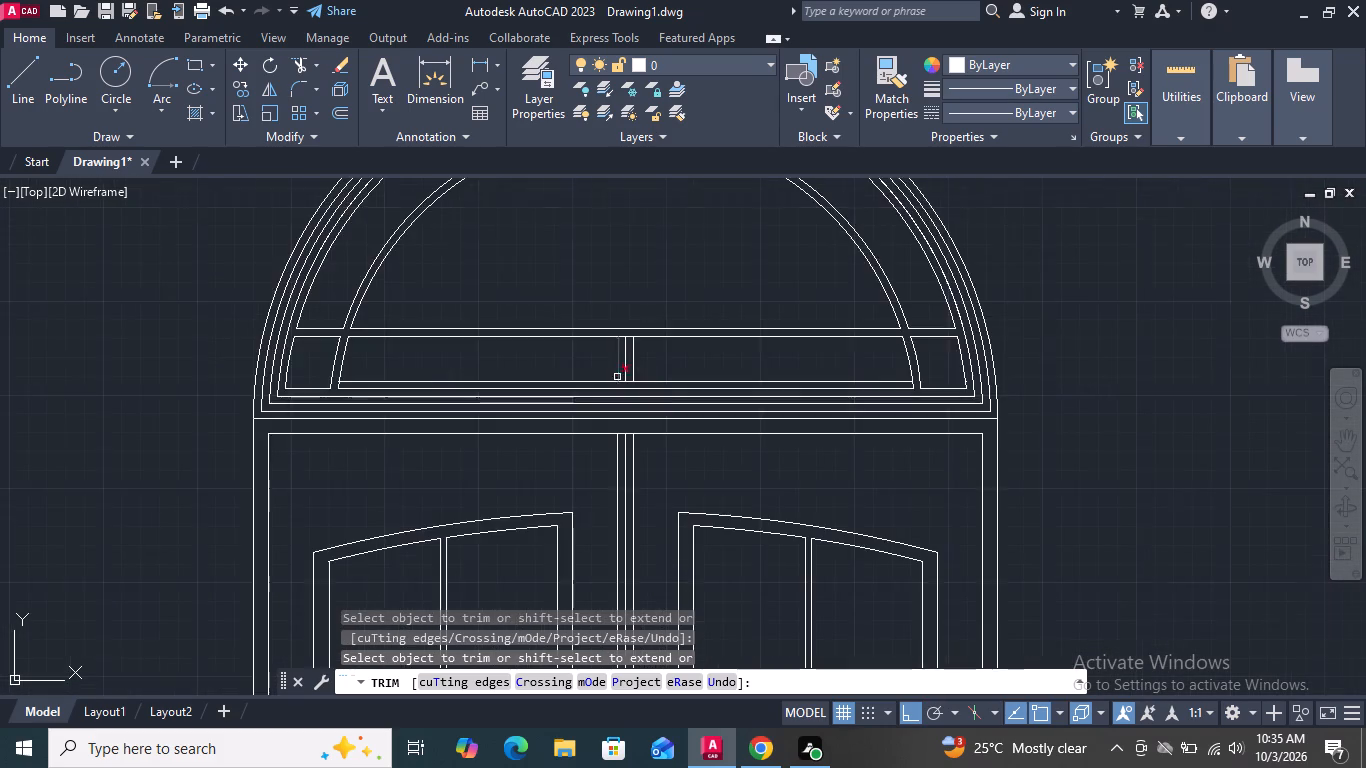
scroll(617, 377, "up", 3)
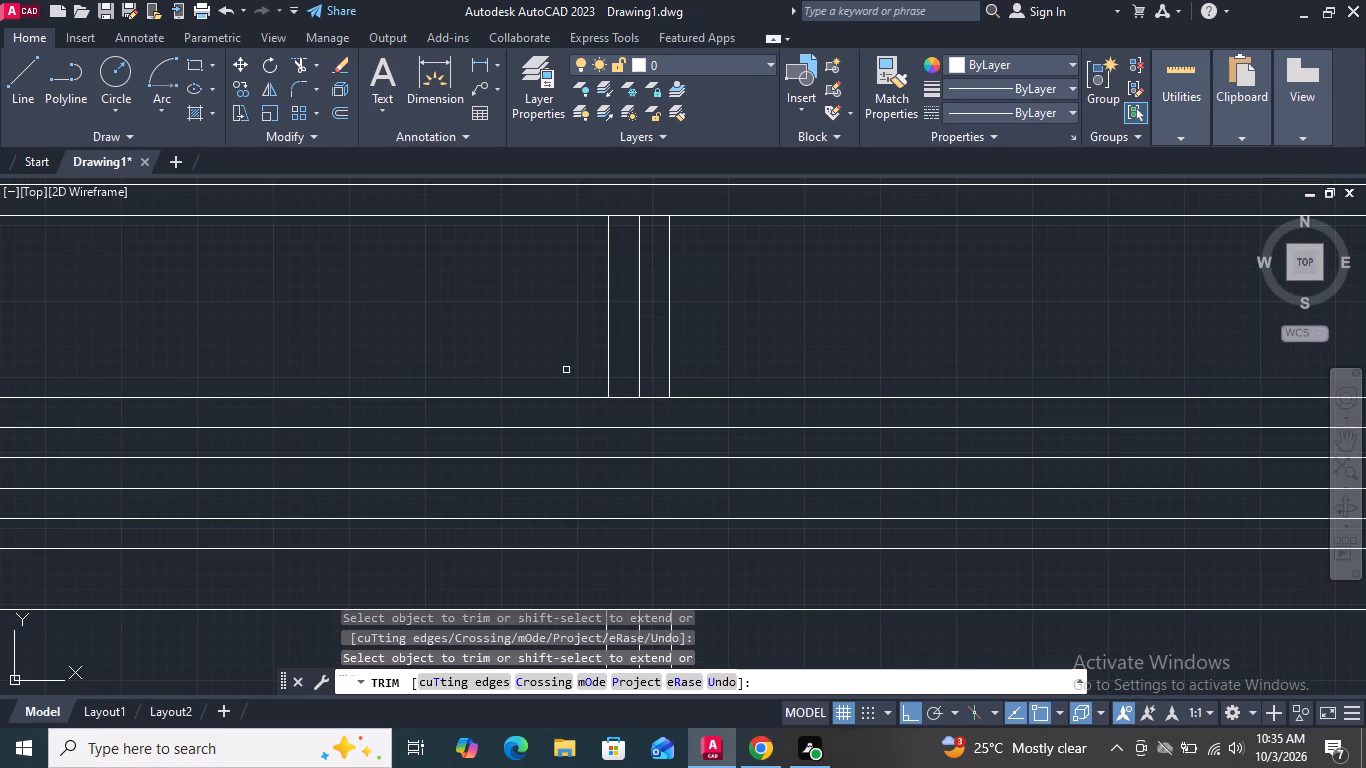
left_click(639, 320)
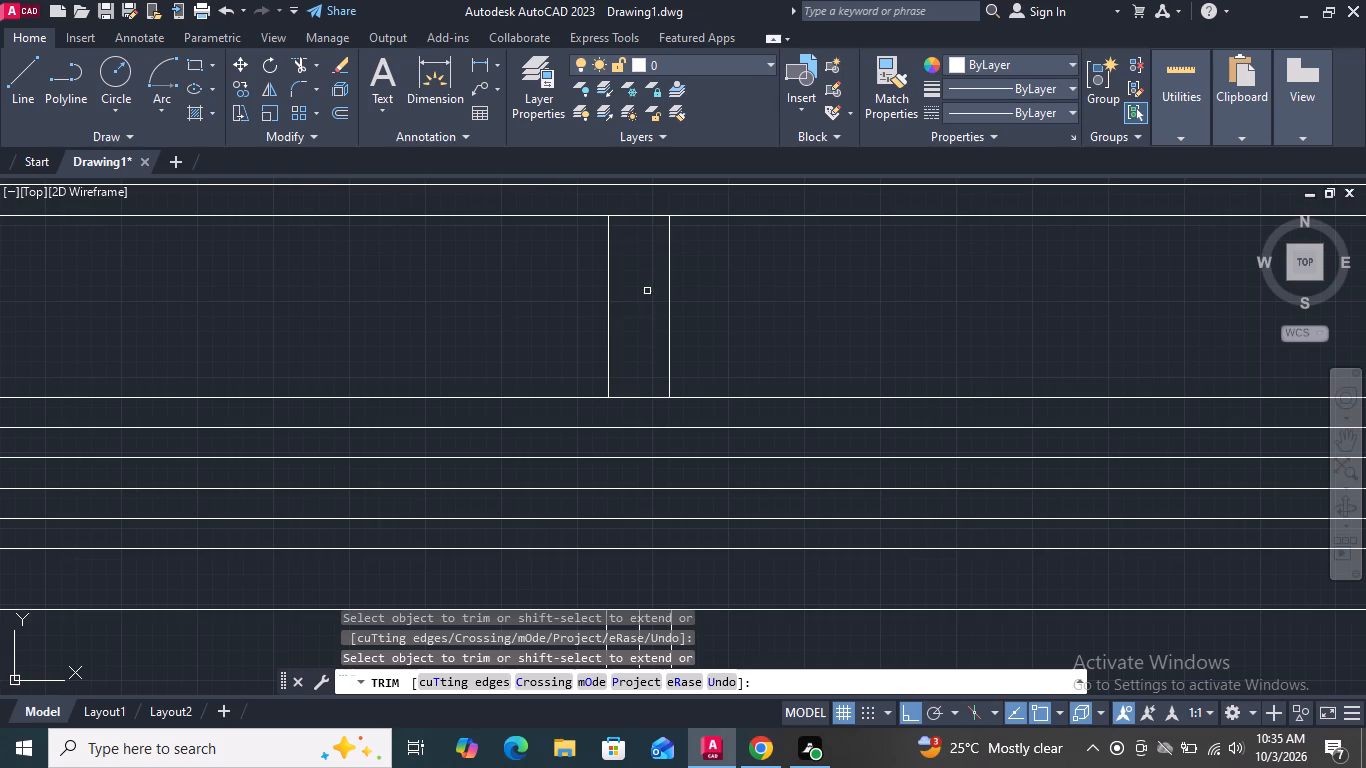
left_click(644, 215)
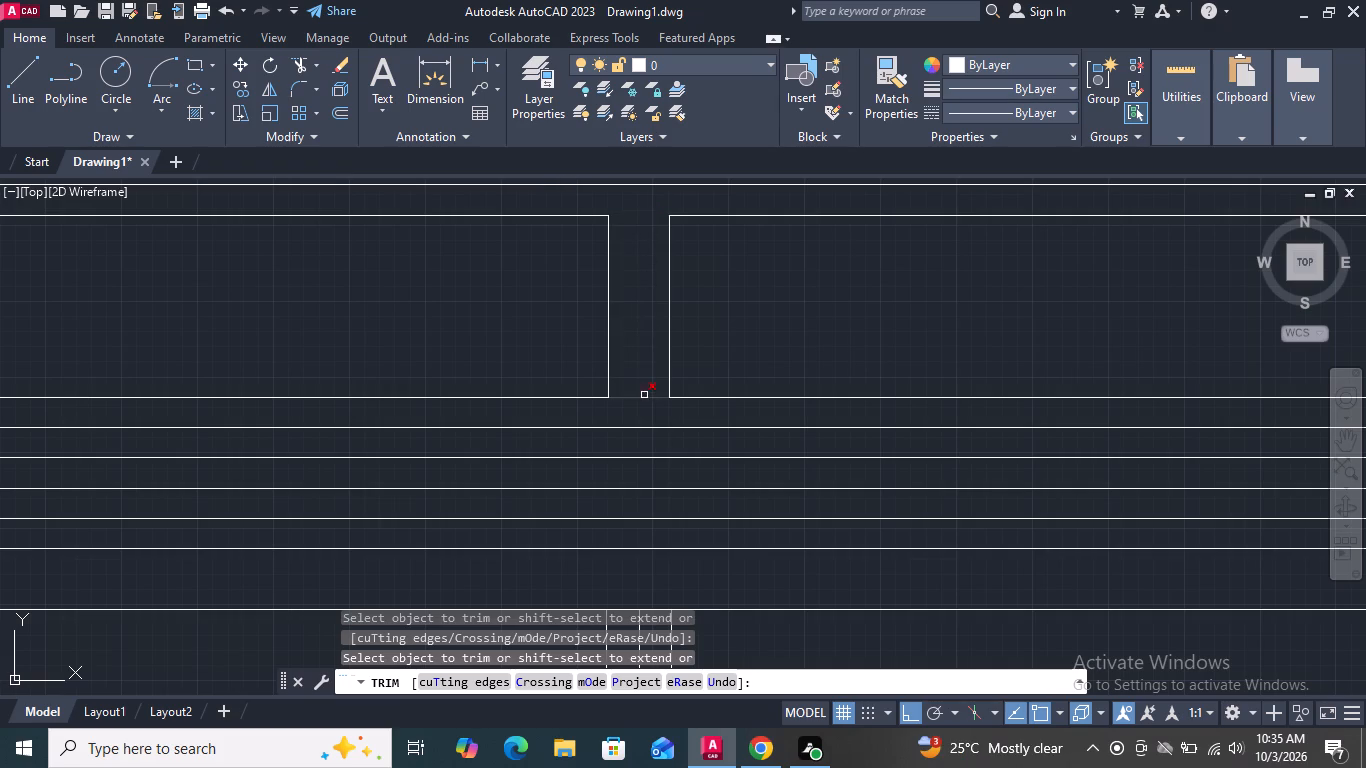
left_click(644, 395)
scroll(644, 394, "down", 4)
scroll(744, 402, "down", 2)
key("Escape")
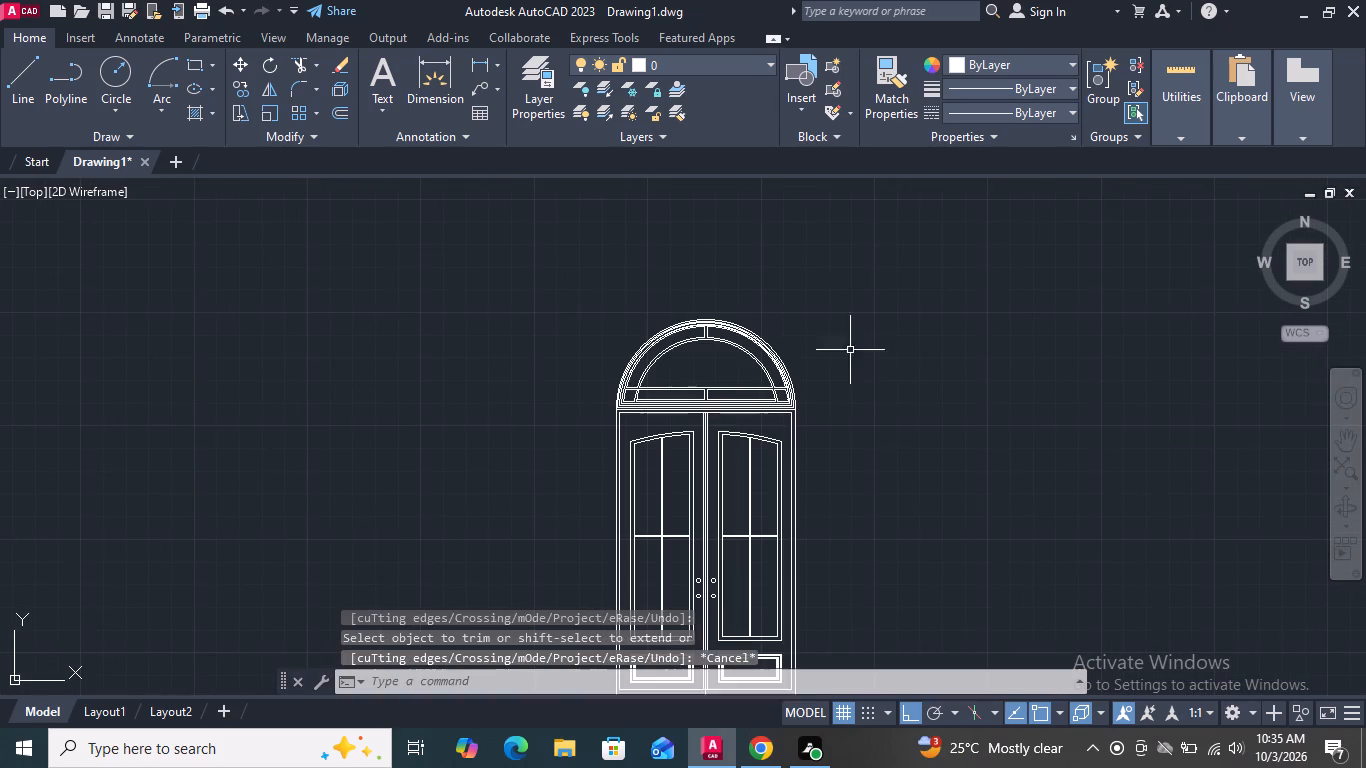
Stretch the bottom edge of the door and its frame straight downward, leaving the lower panels in place.
scroll(775, 323, "down", 2)
scroll(860, 407, "up", 1)
middle_click_drag(817, 409, 699, 415)
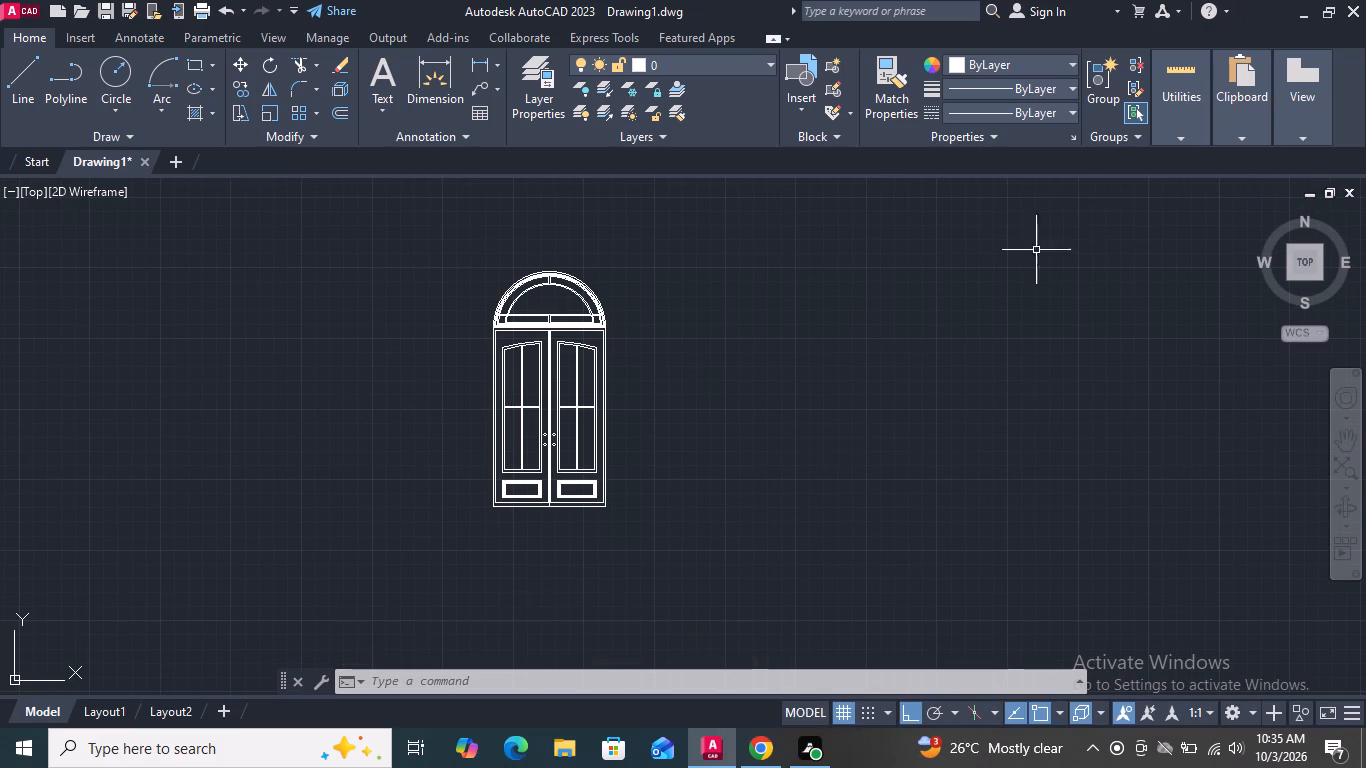
scroll(481, 534, "up", 3)
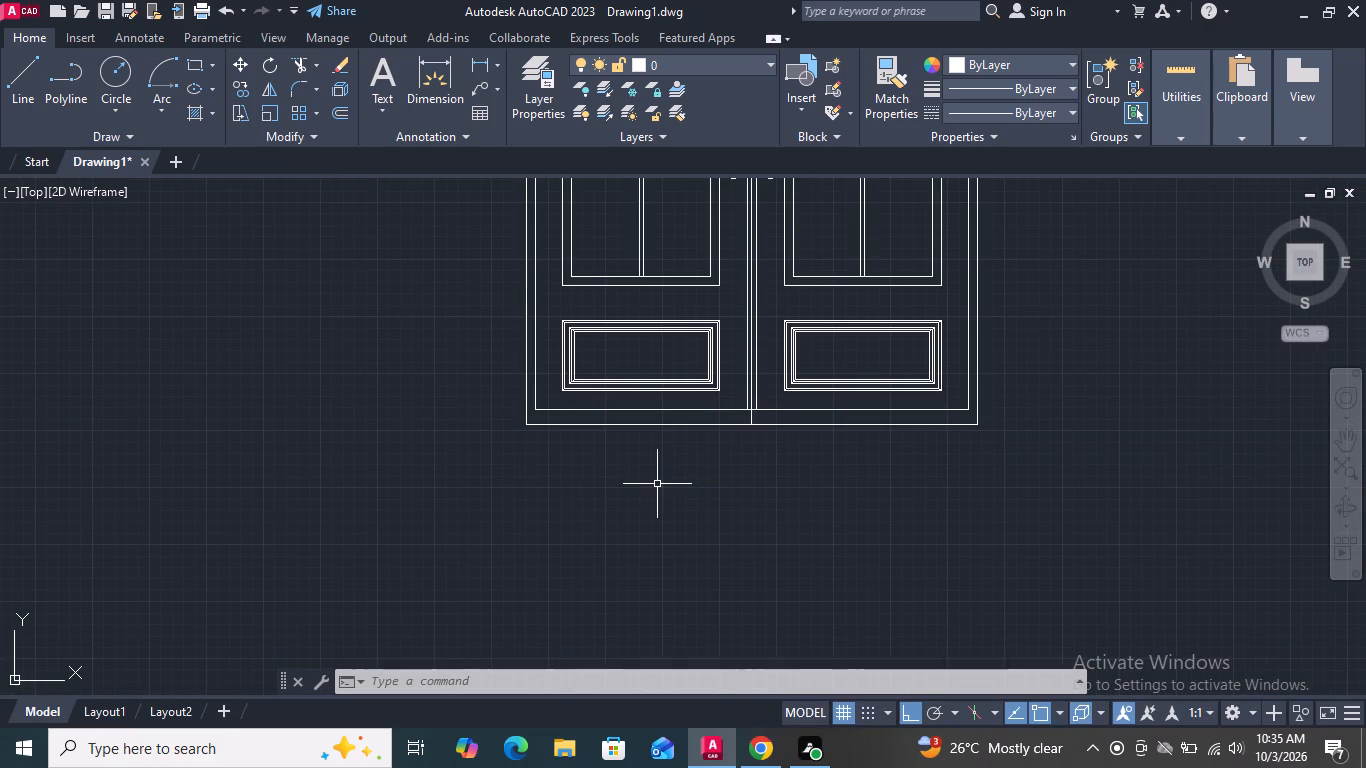
left_click(239, 112)
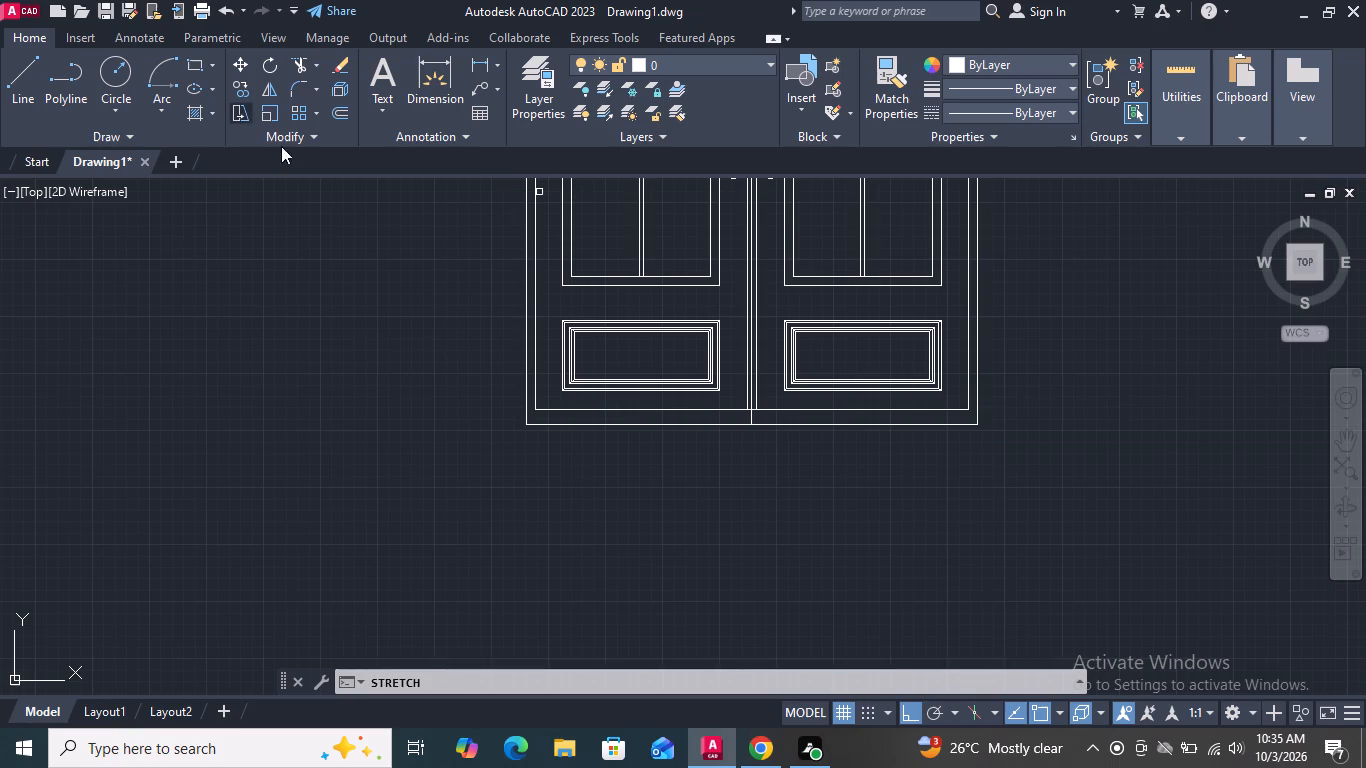
left_click_drag(1099, 512, 1075, 514)
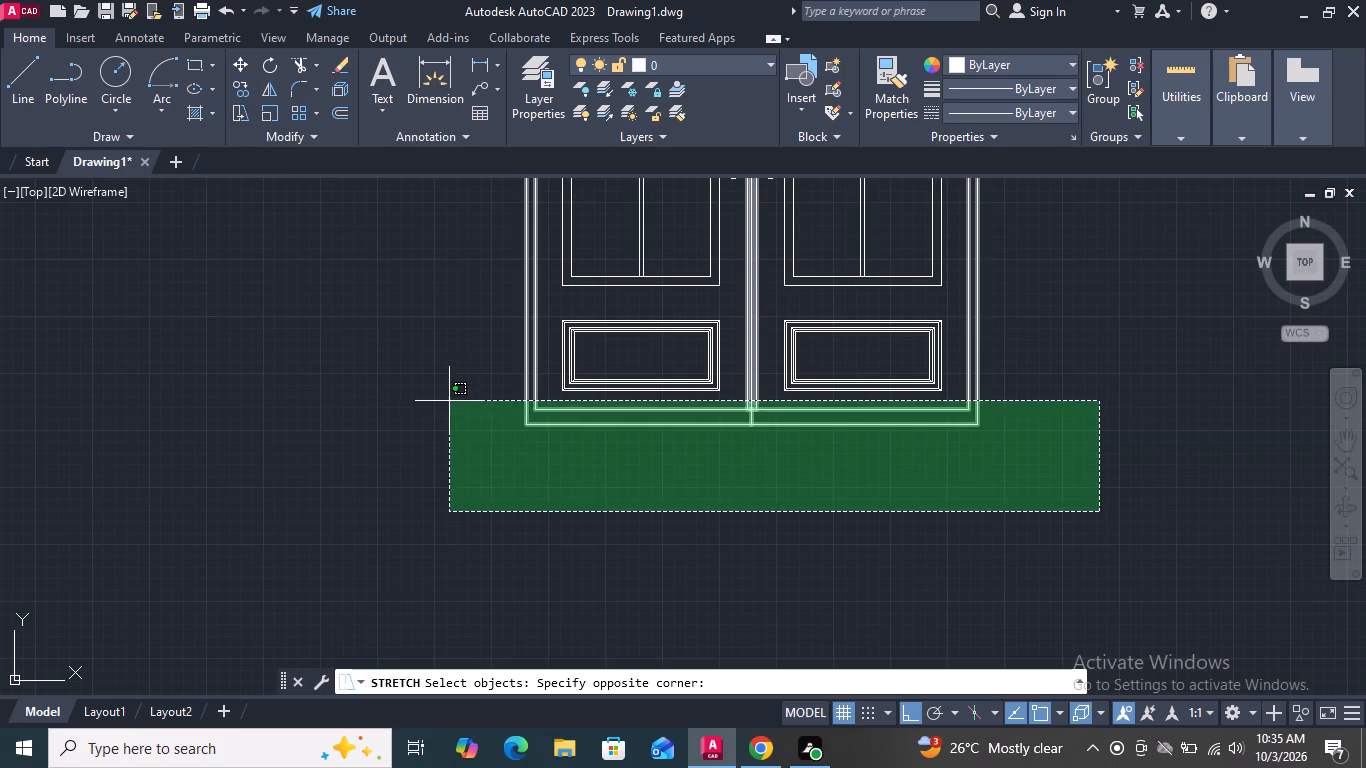
left_click(449, 401)
key("Return")
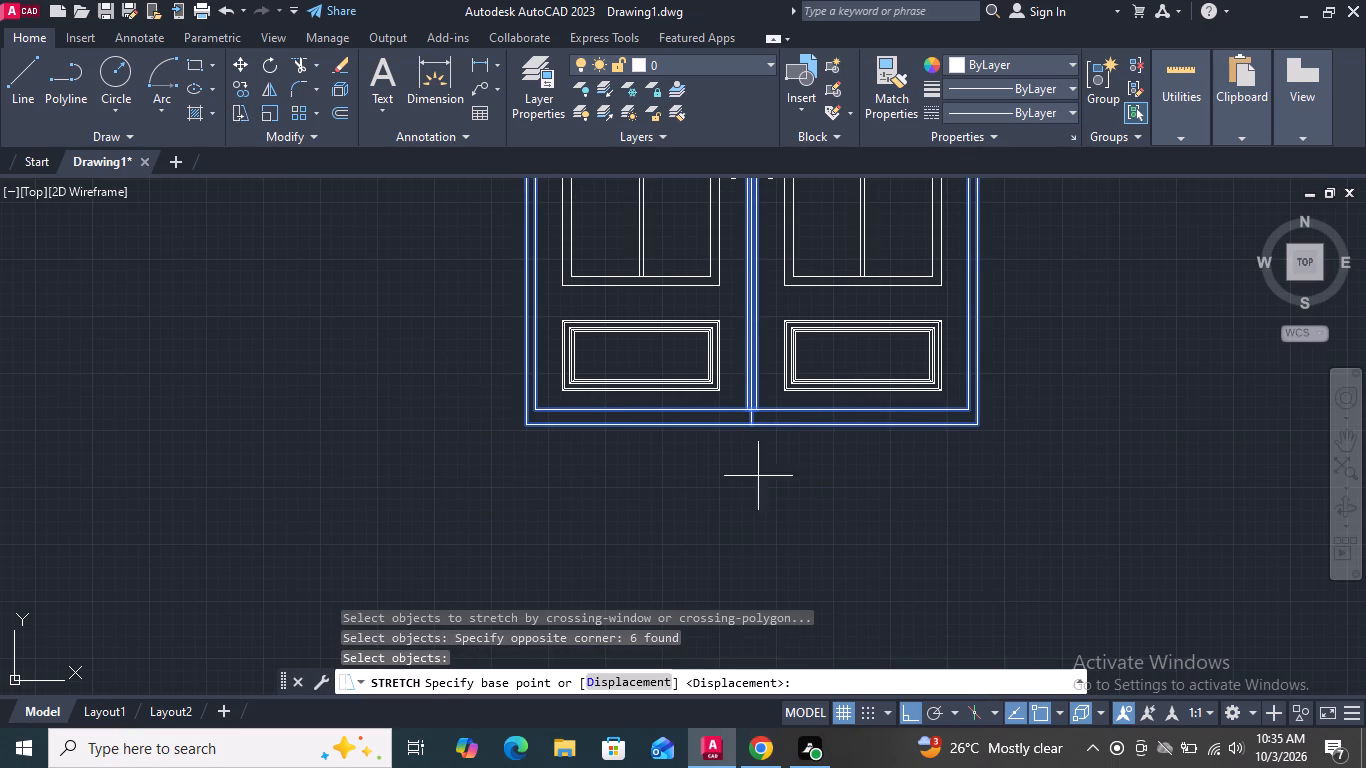
left_click(746, 427)
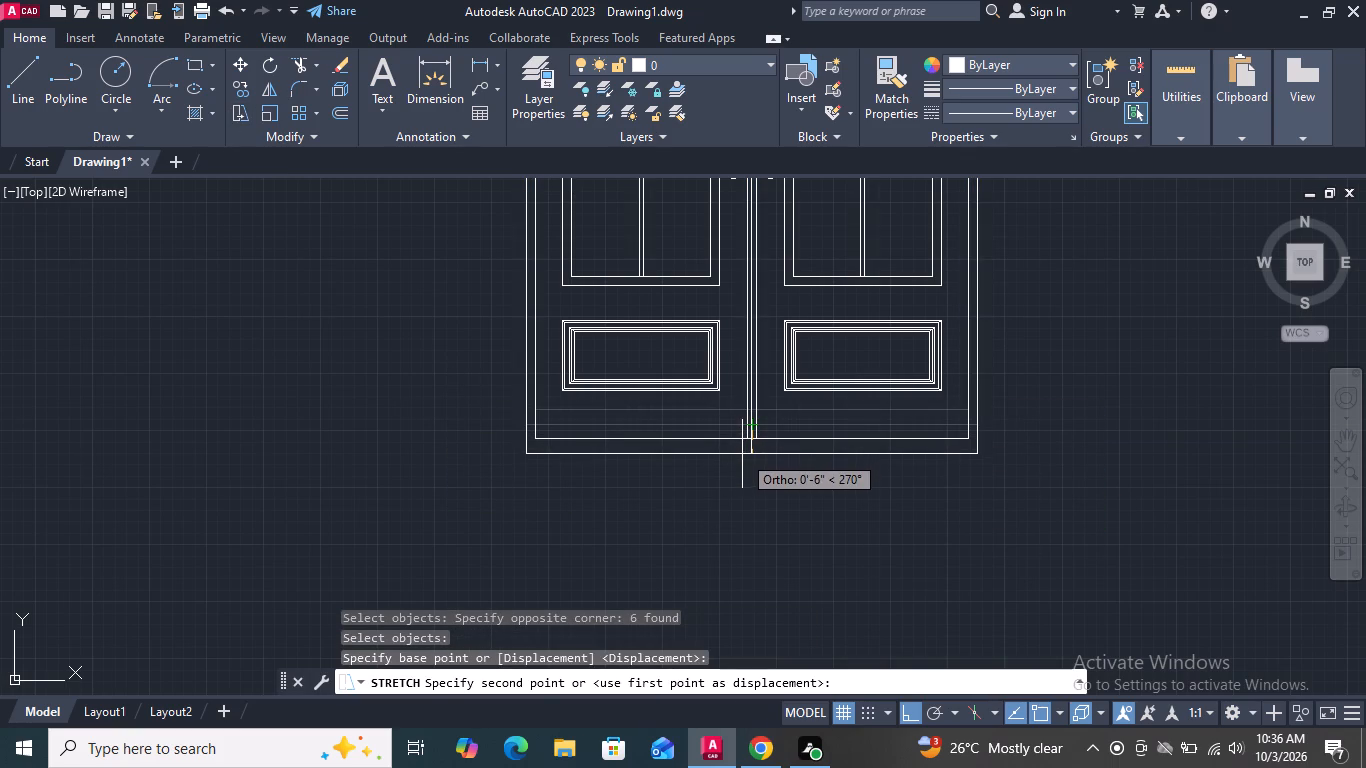
left_click(742, 462)
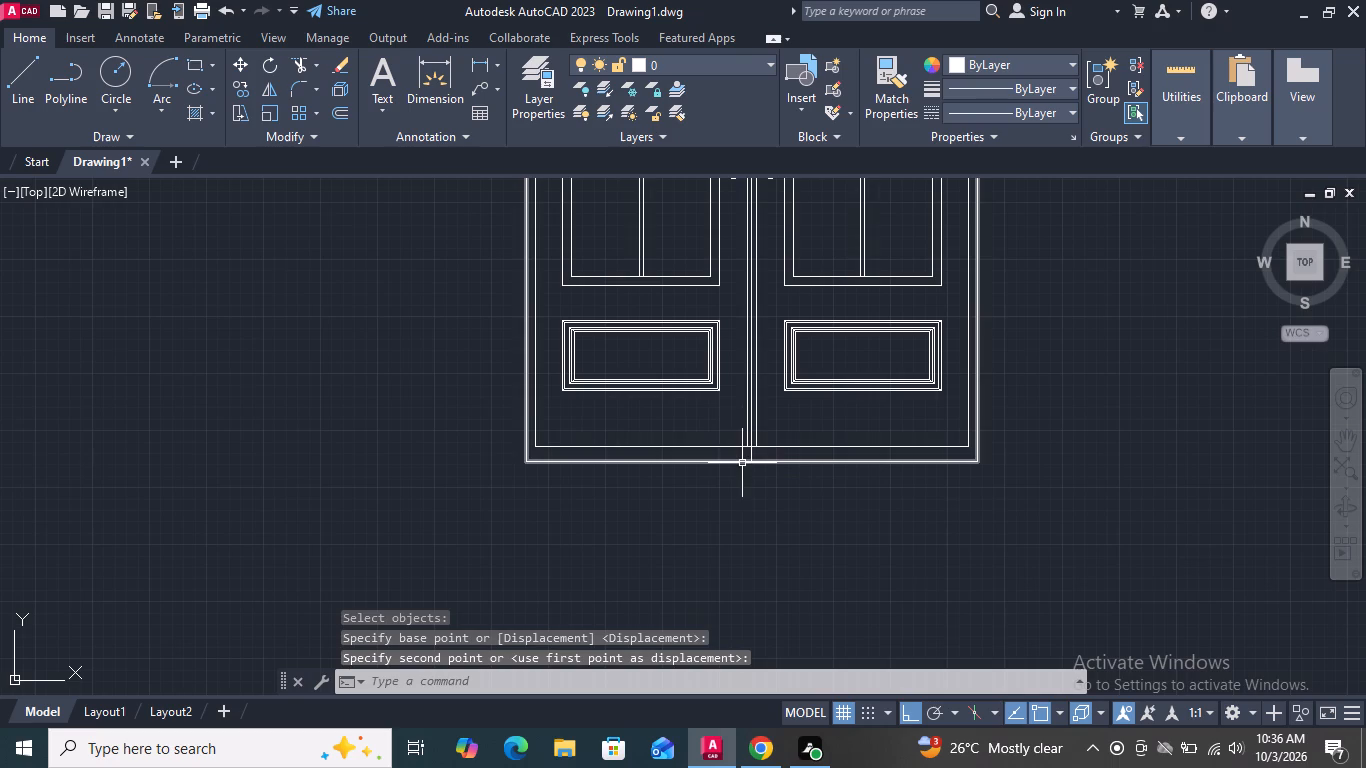
Stretch the bottom edge of the left leaf's lower panel straight downward by about 5 inches.
left_click(237, 111)
left_click(735, 407)
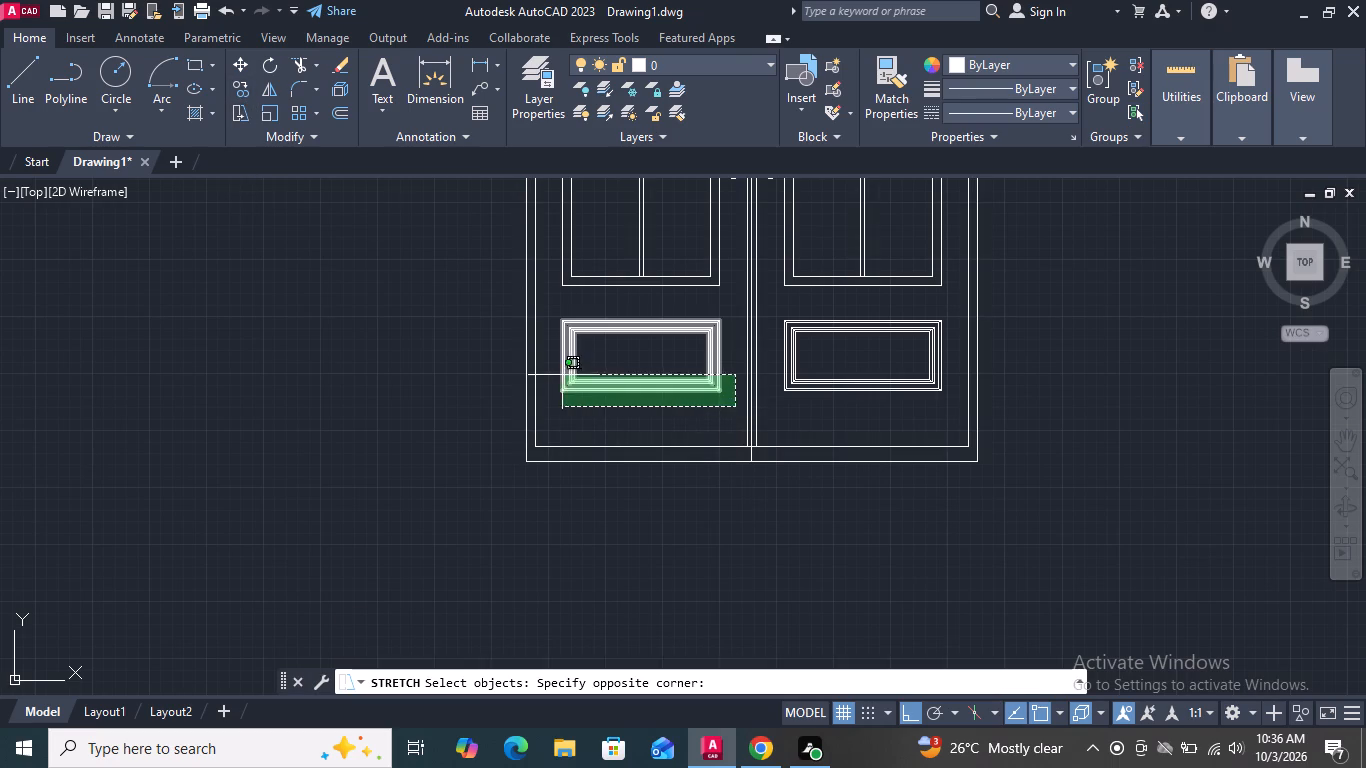
left_click(550, 365)
key("Return")
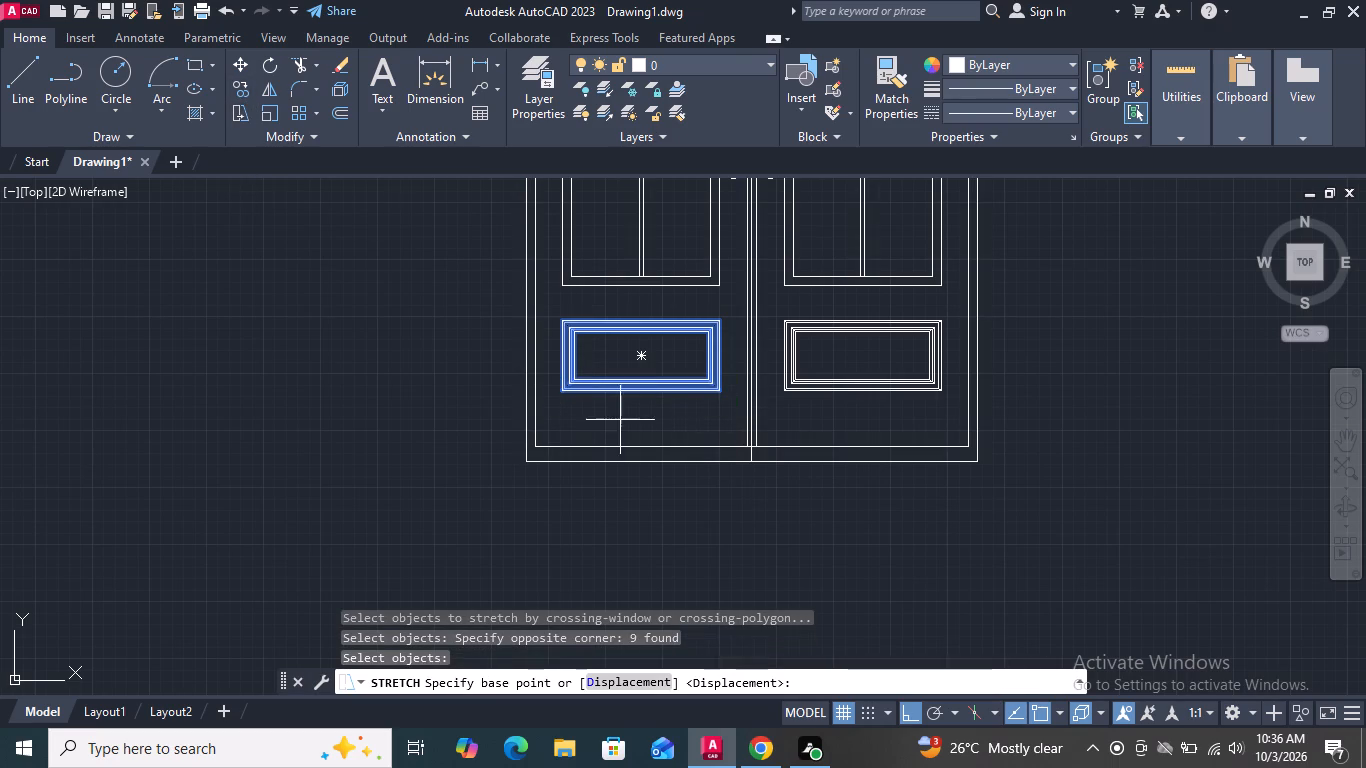
left_click(639, 391)
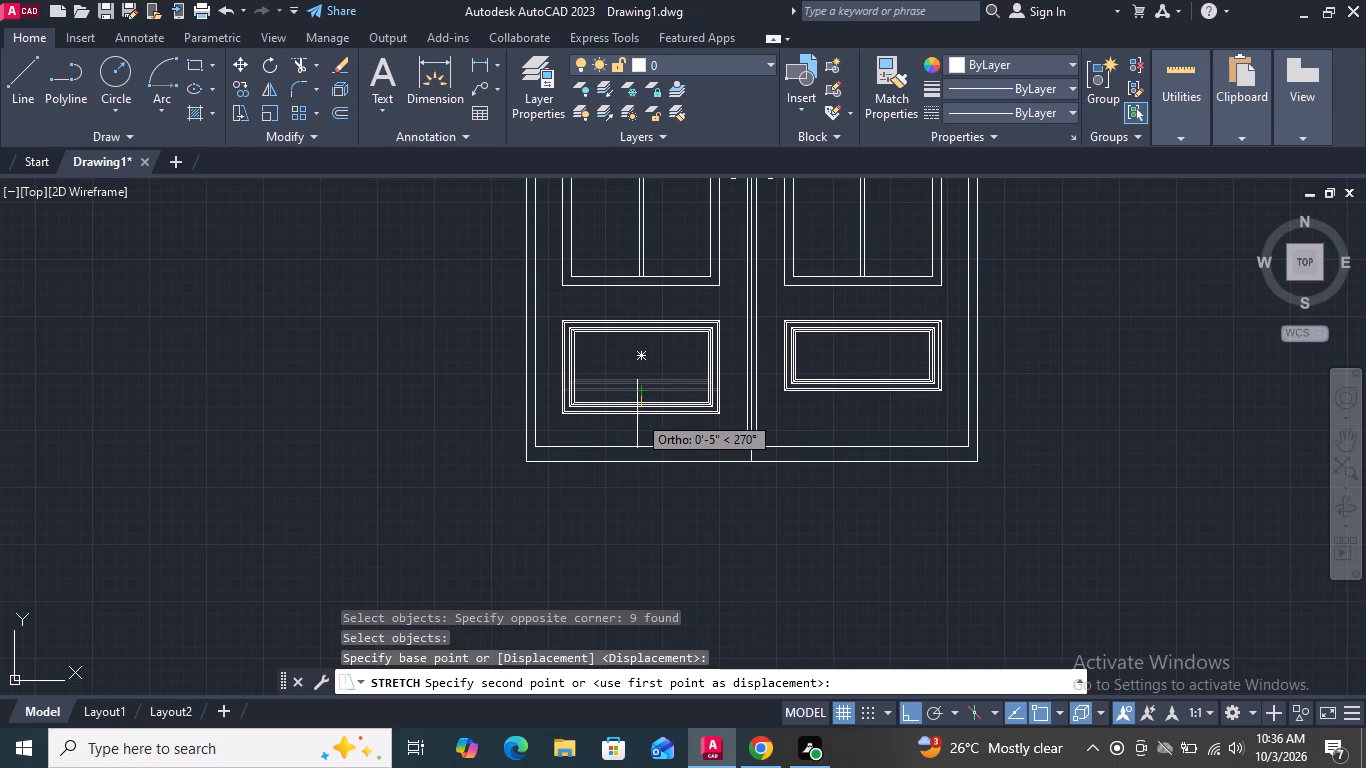
left_click(636, 415)
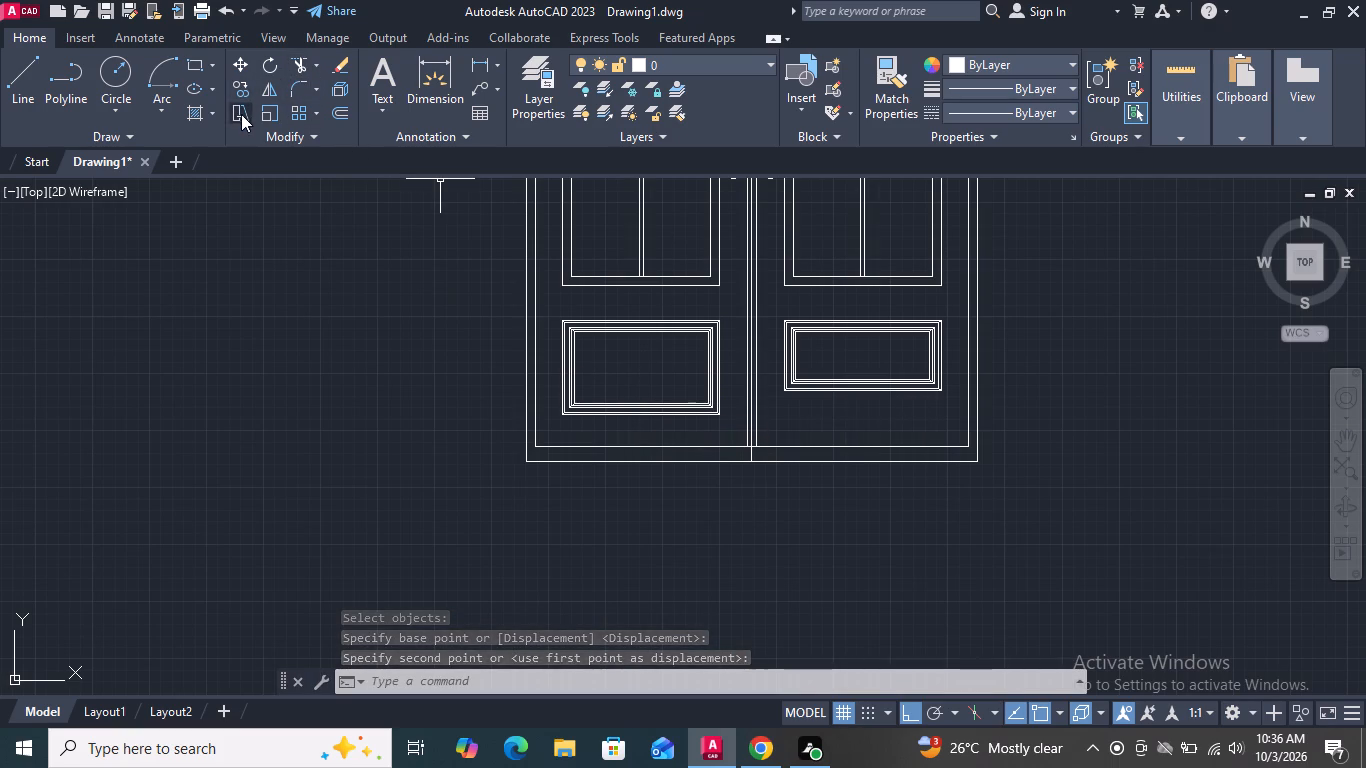
Stretch the bottom edge of the right leaf's lower panel straight downward to line up with the left leaf's panel.
left_click(241, 114)
left_click(958, 421)
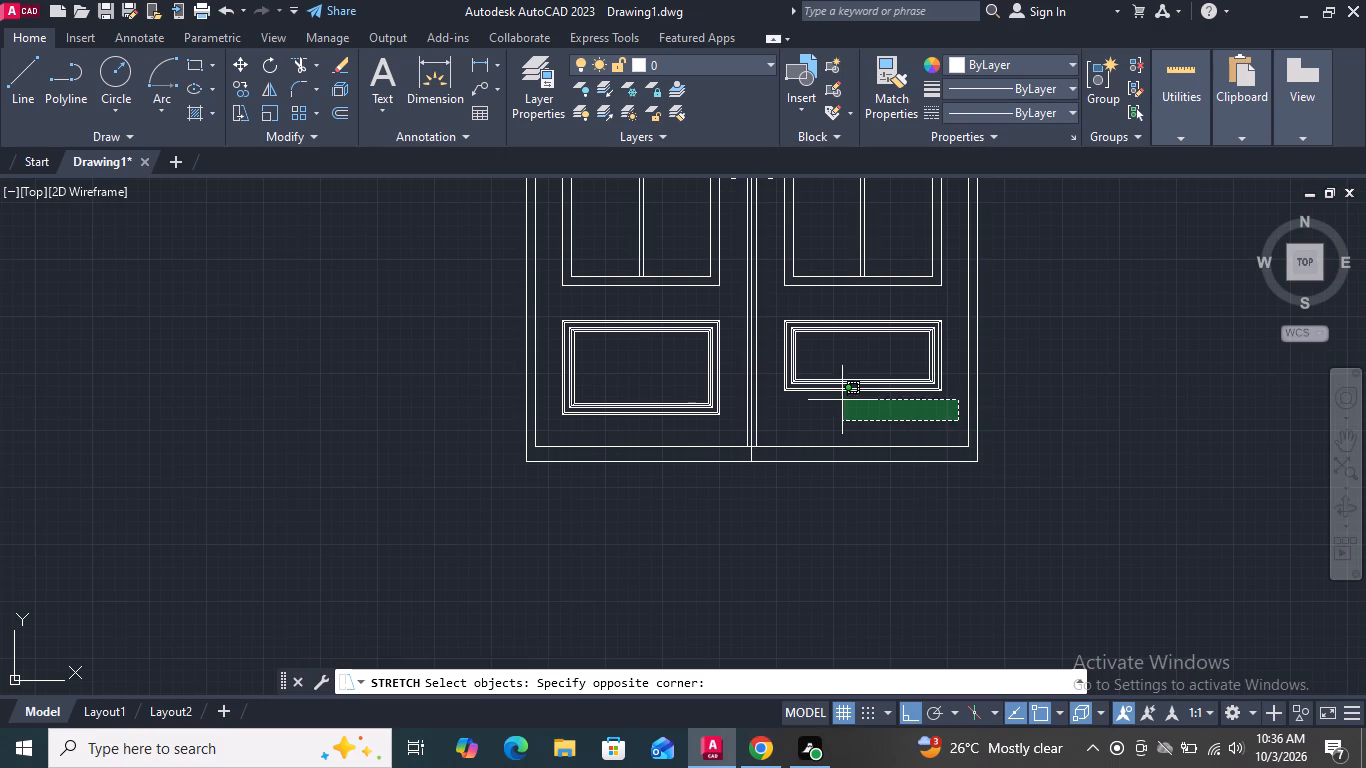
left_click(770, 373)
key("Return")
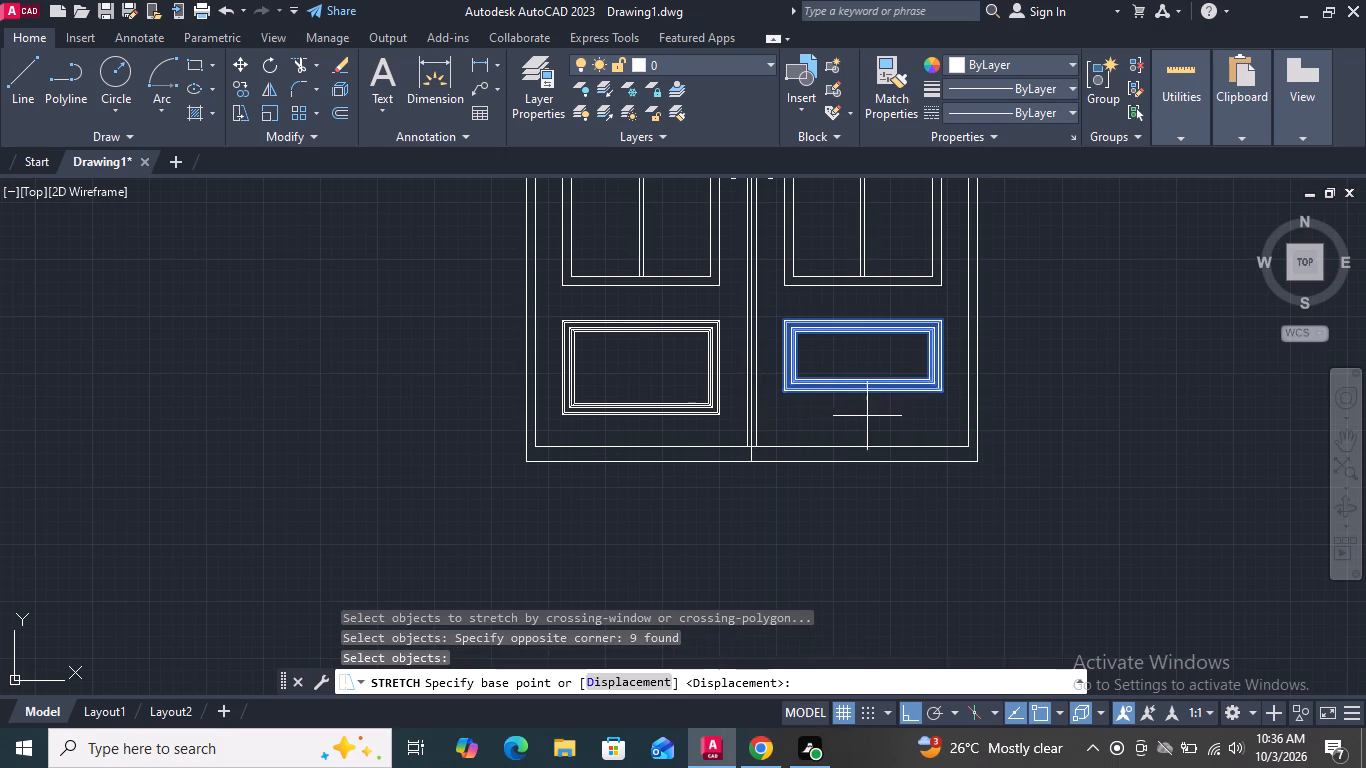
left_click(865, 394)
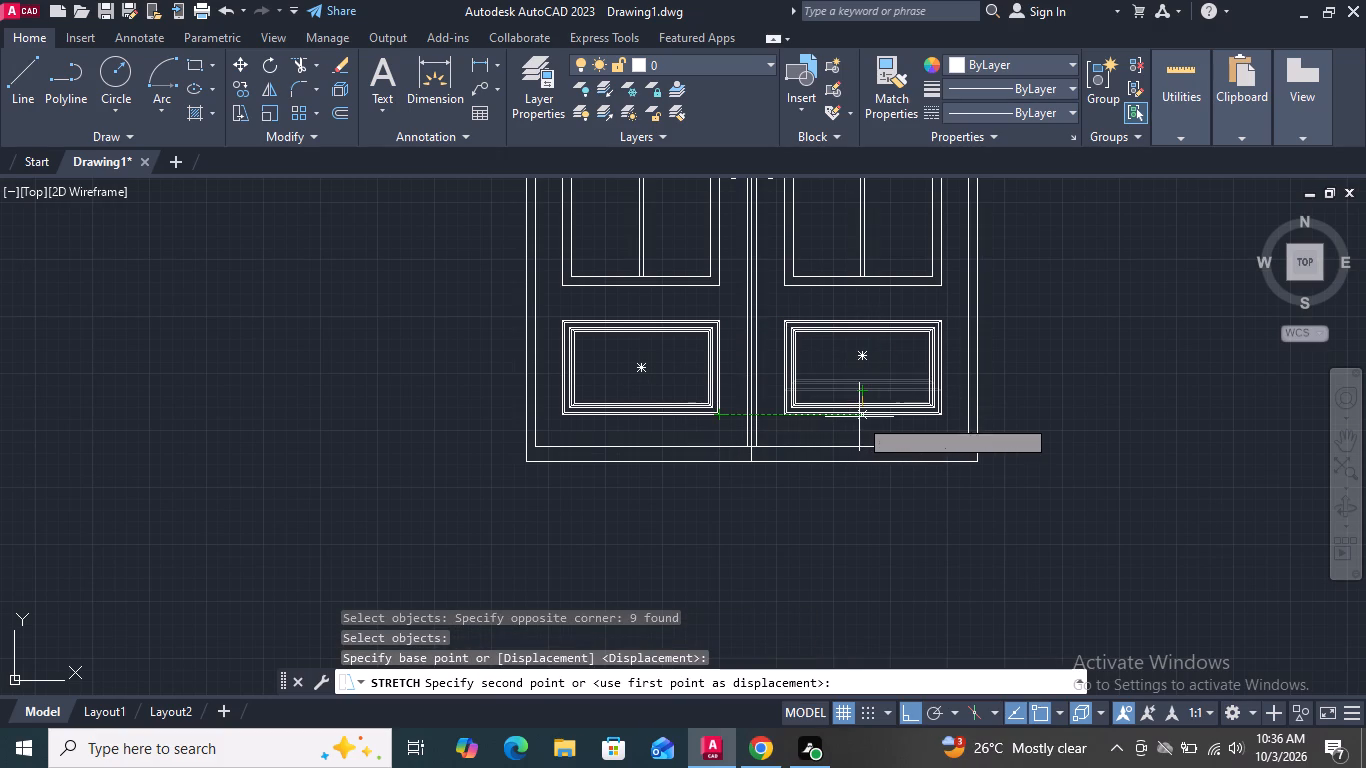
left_click(859, 416)
scroll(884, 432, "down", 3)
key("Escape")
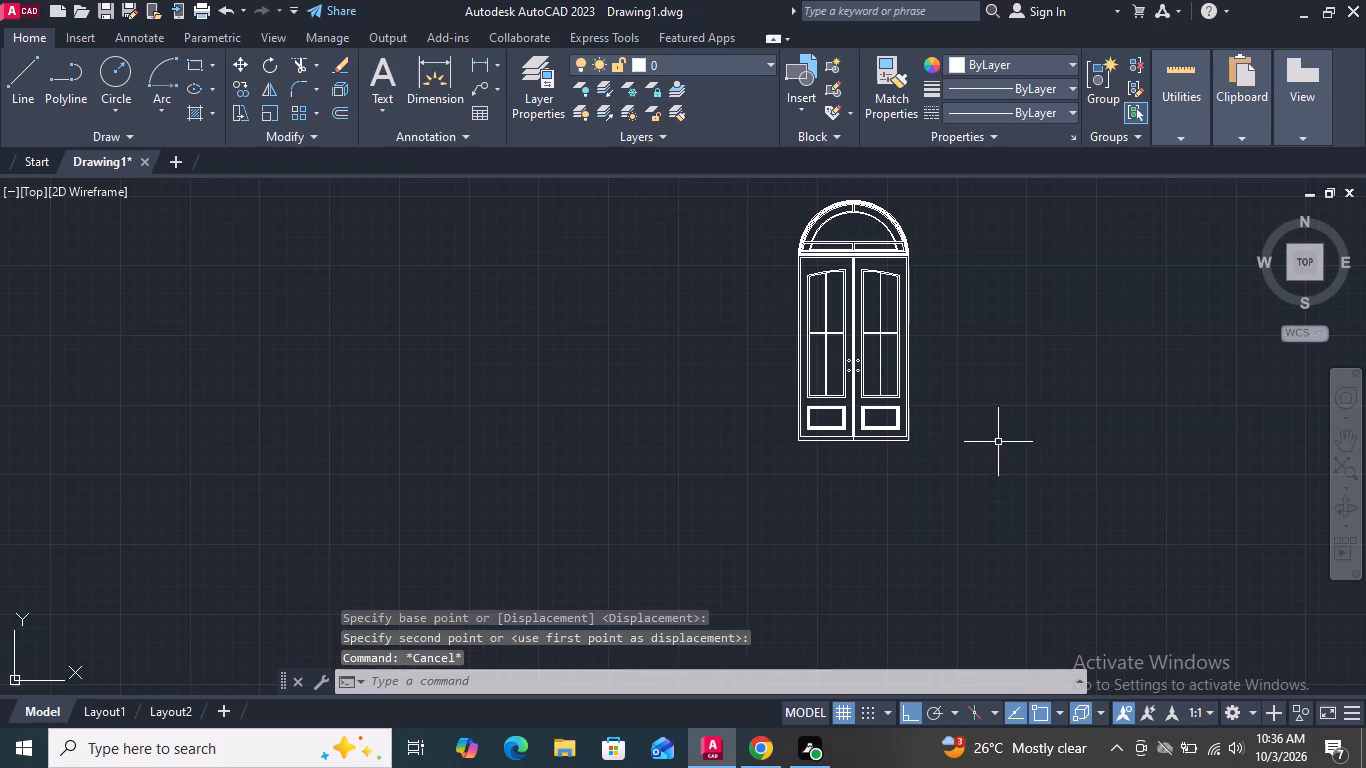
Move the whole arched double door straight up, closer to the row of door elevations above it.
middle_click_drag(976, 429, 752, 522)
scroll(752, 523, "down", 3)
scroll(746, 539, "up", 2)
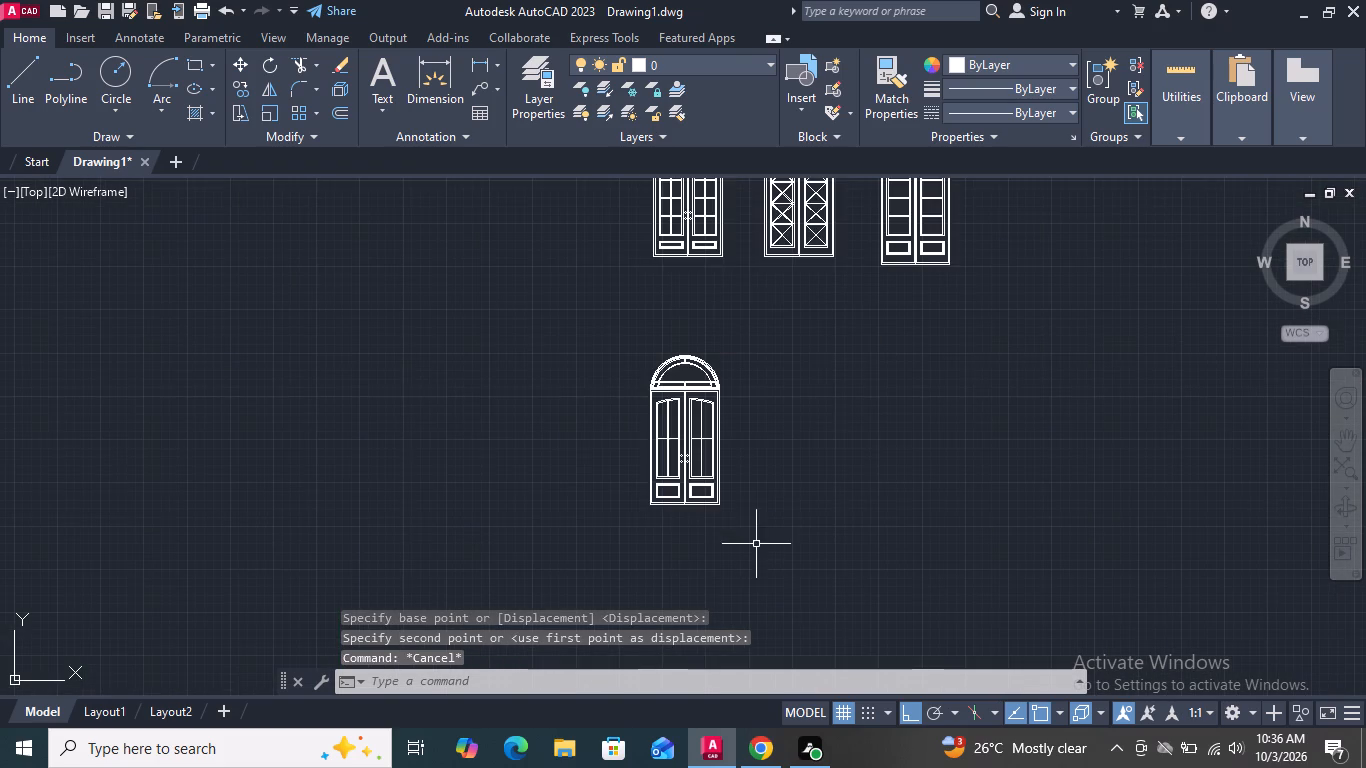
left_click_drag(757, 545, 717, 531)
left_click(408, 334)
key("m")
key("Return")
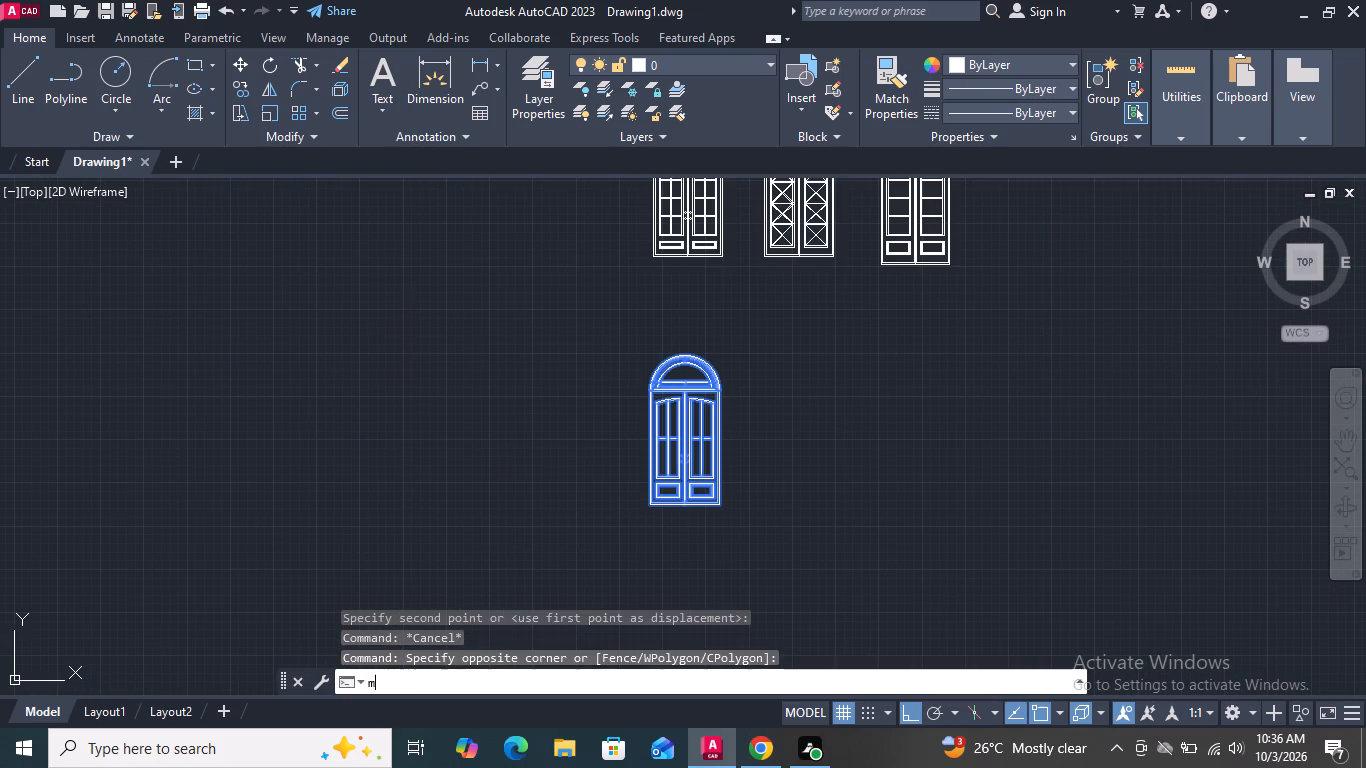
left_click(408, 334)
left_click(430, 367)
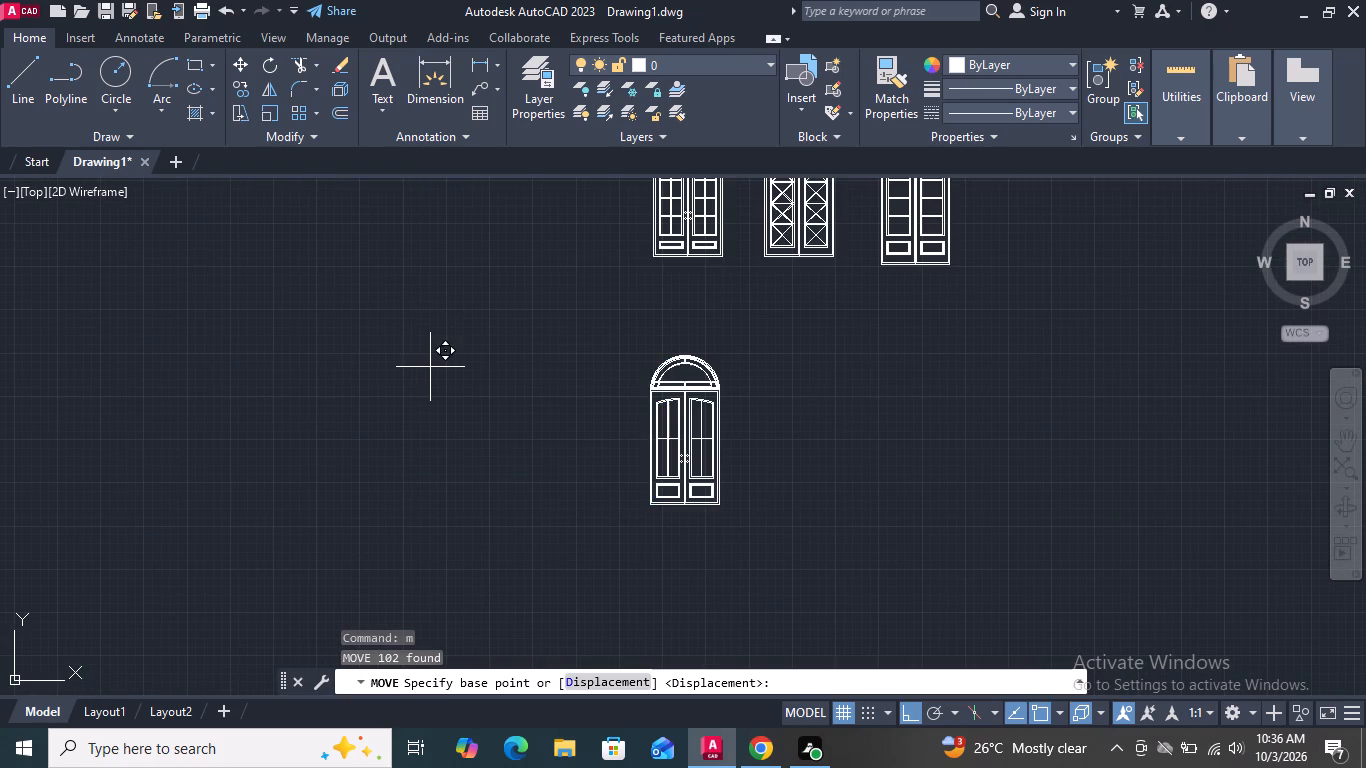
left_click(435, 331)
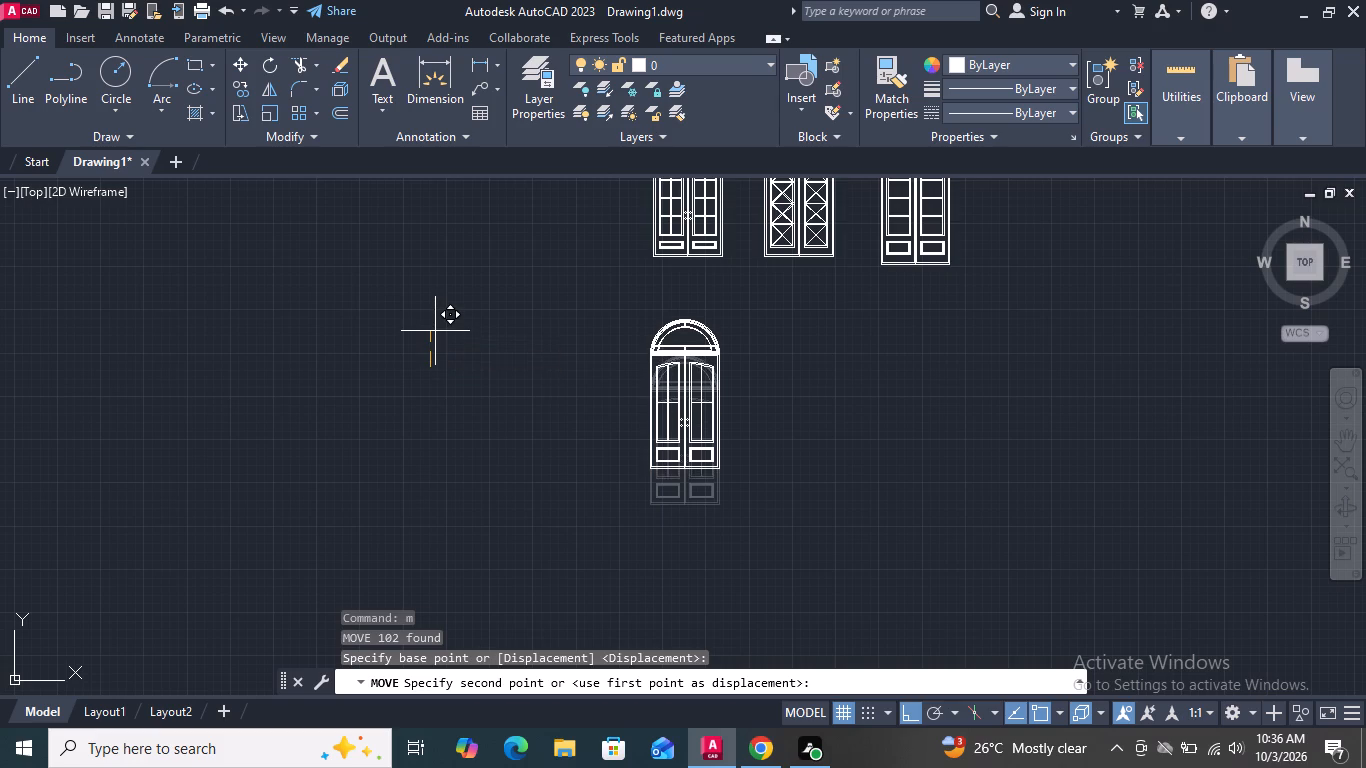
key("Escape")
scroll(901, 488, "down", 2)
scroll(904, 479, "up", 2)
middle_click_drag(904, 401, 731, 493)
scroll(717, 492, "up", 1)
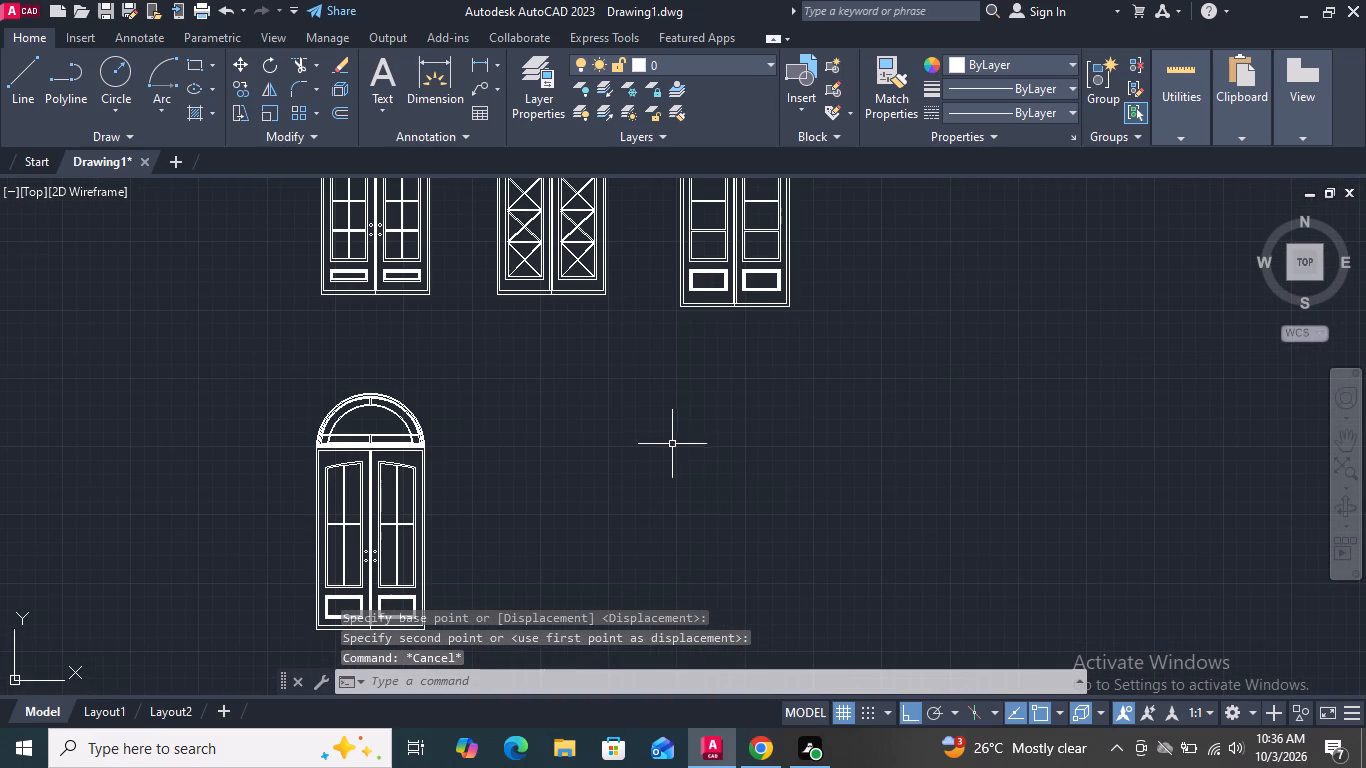
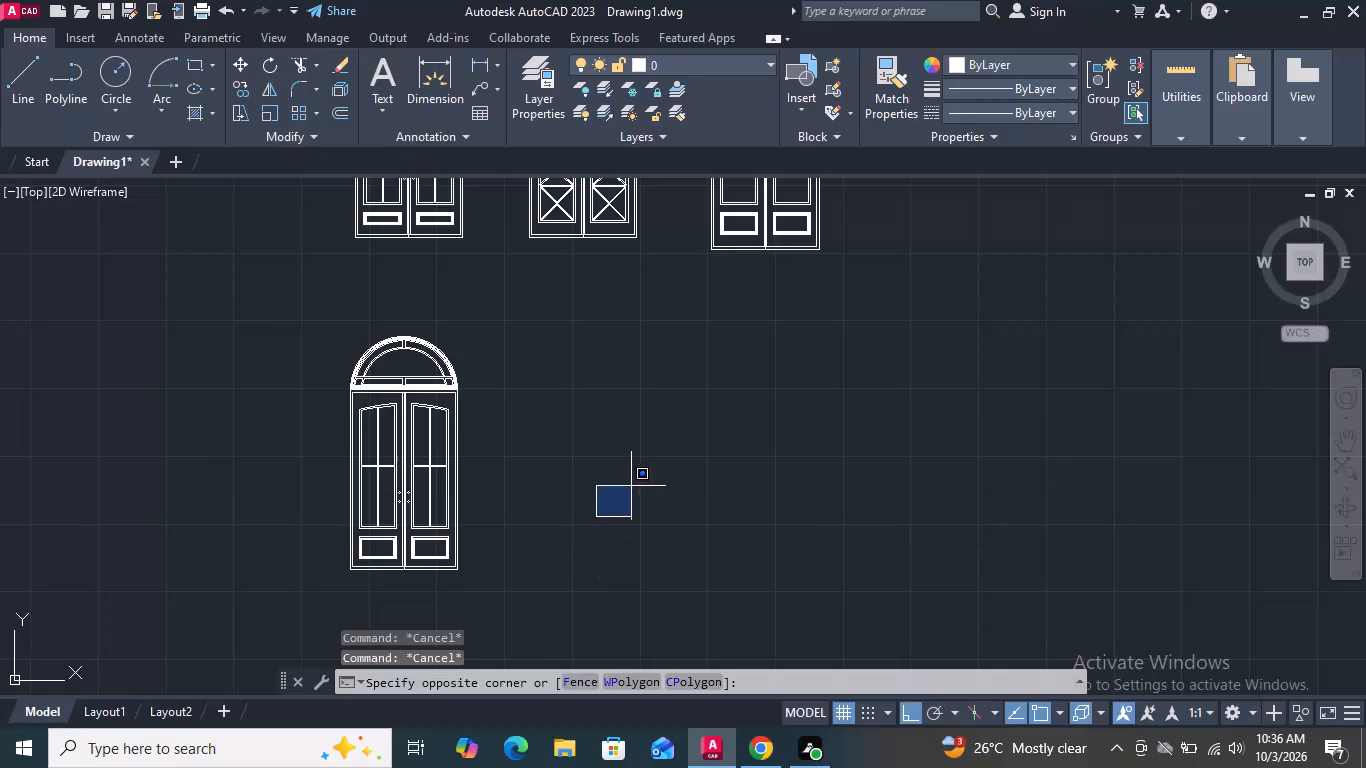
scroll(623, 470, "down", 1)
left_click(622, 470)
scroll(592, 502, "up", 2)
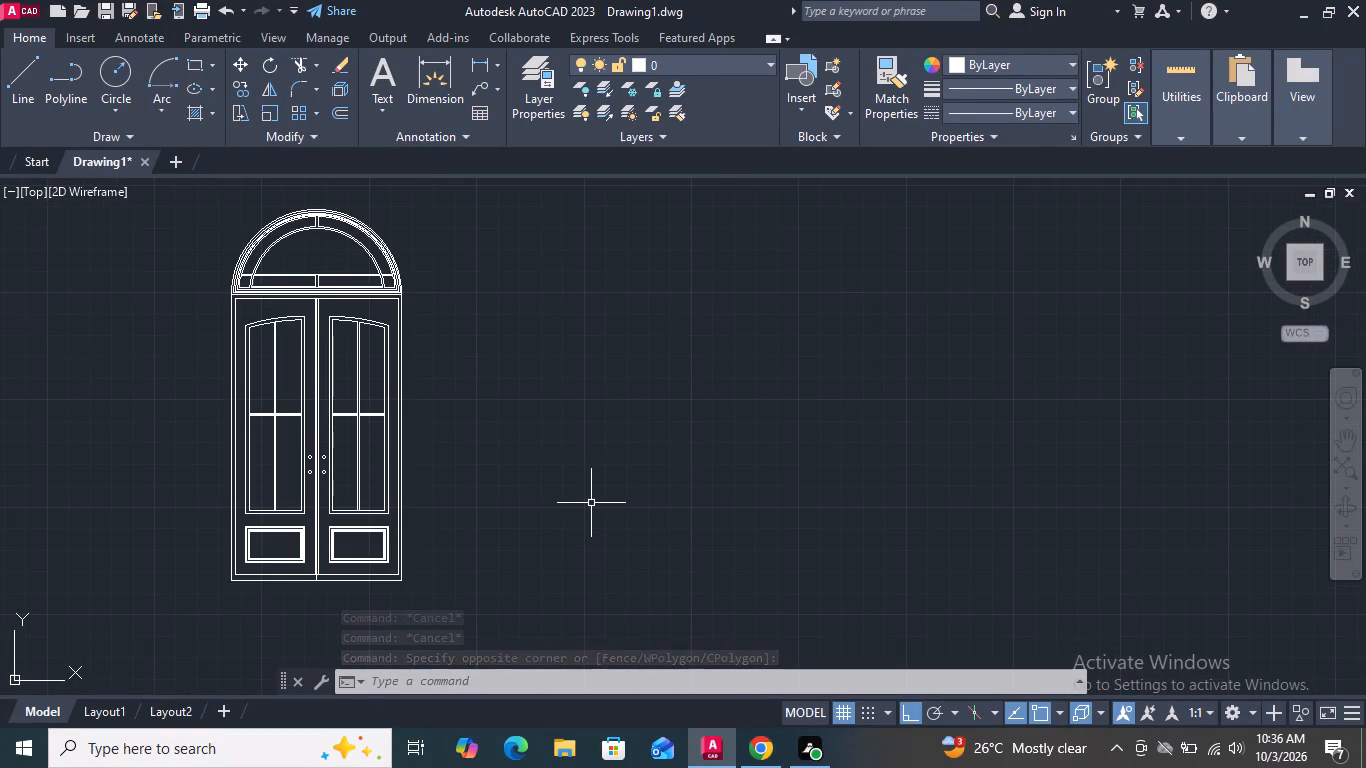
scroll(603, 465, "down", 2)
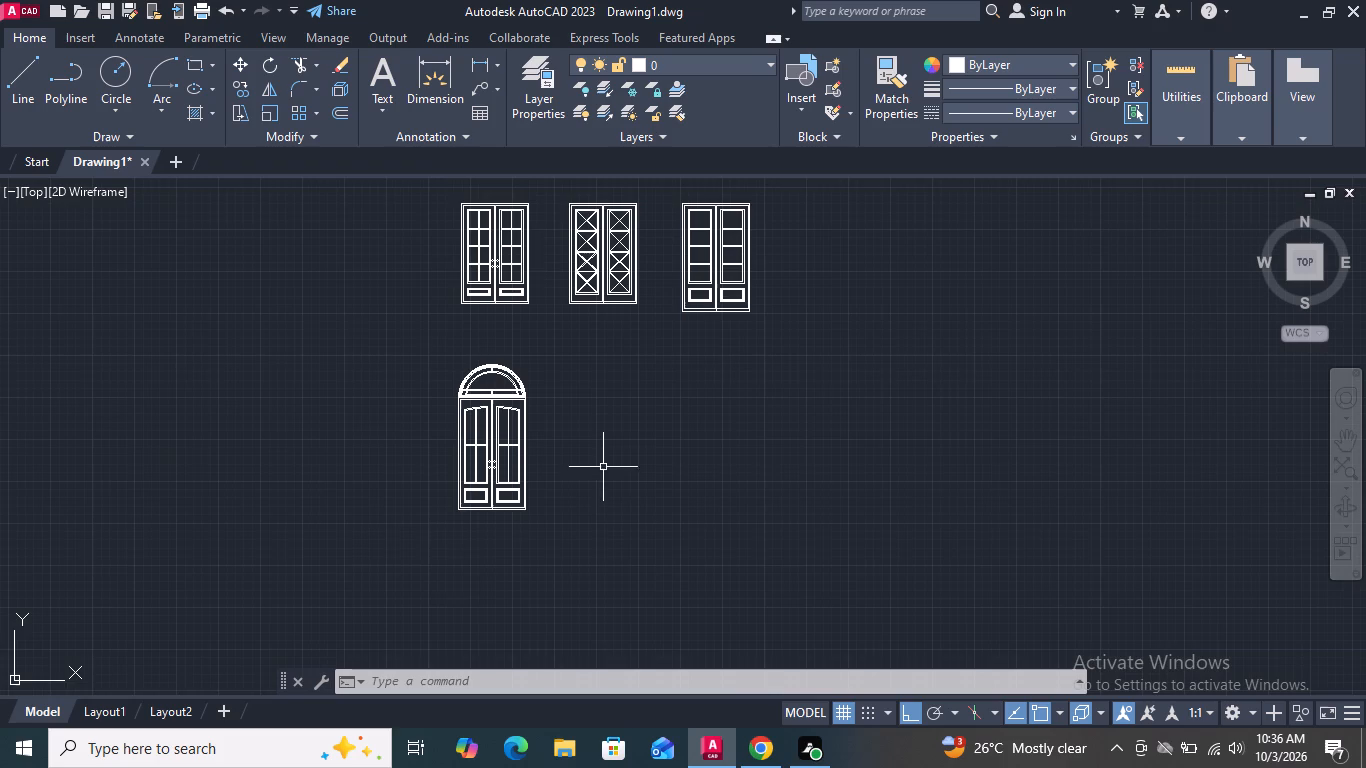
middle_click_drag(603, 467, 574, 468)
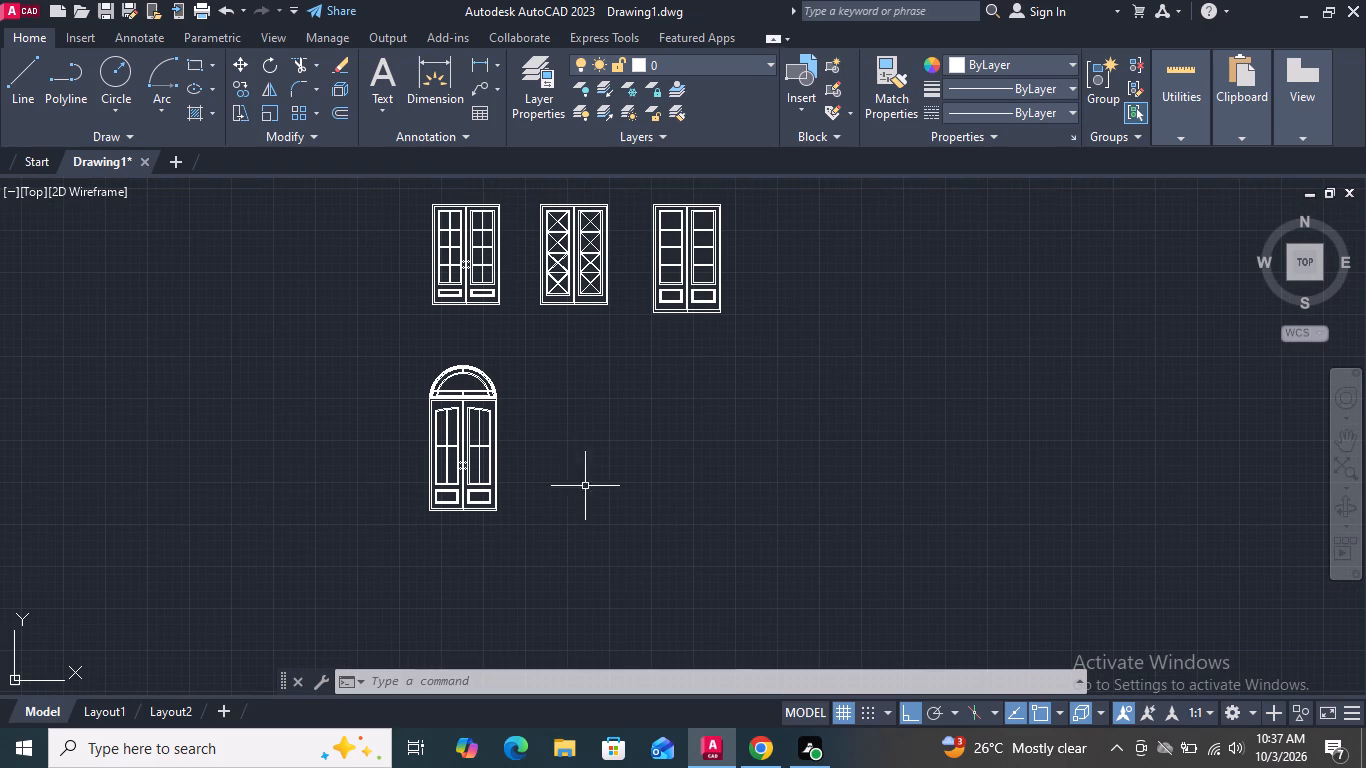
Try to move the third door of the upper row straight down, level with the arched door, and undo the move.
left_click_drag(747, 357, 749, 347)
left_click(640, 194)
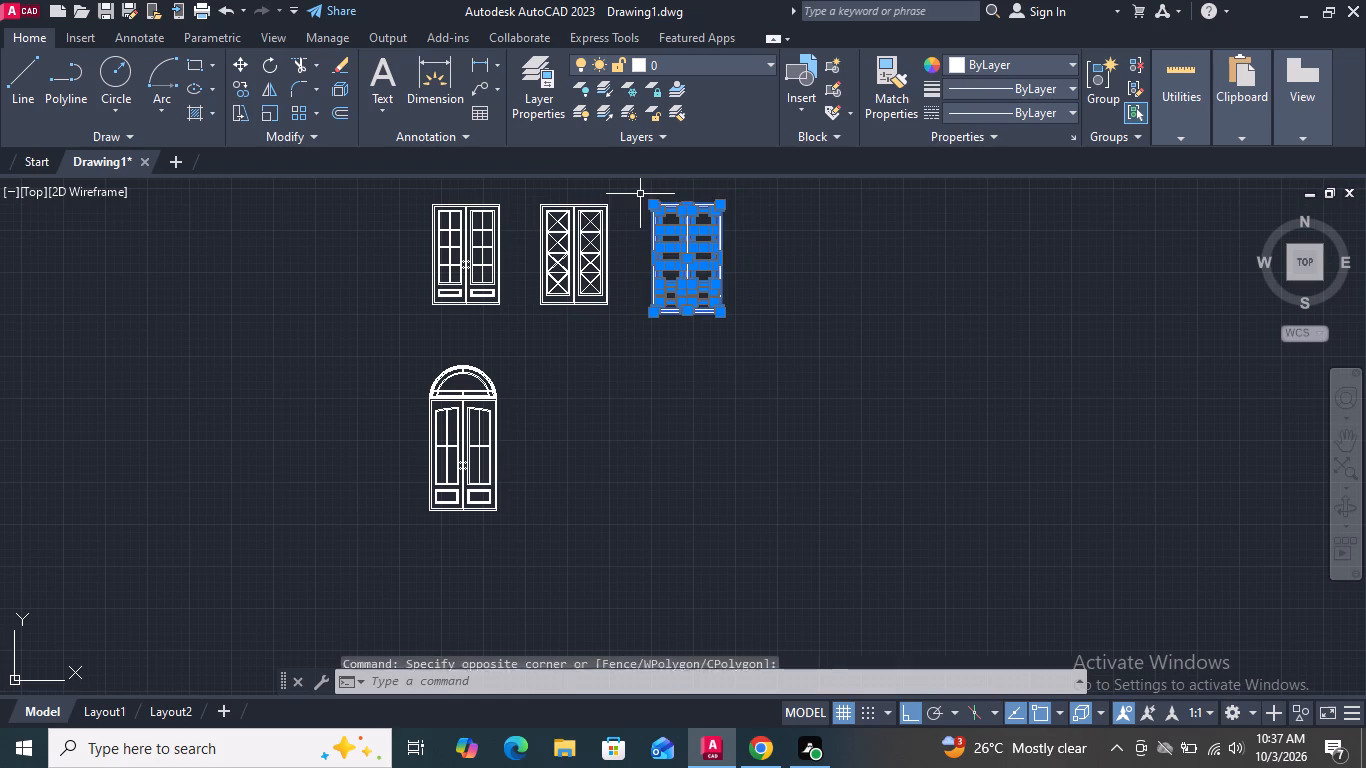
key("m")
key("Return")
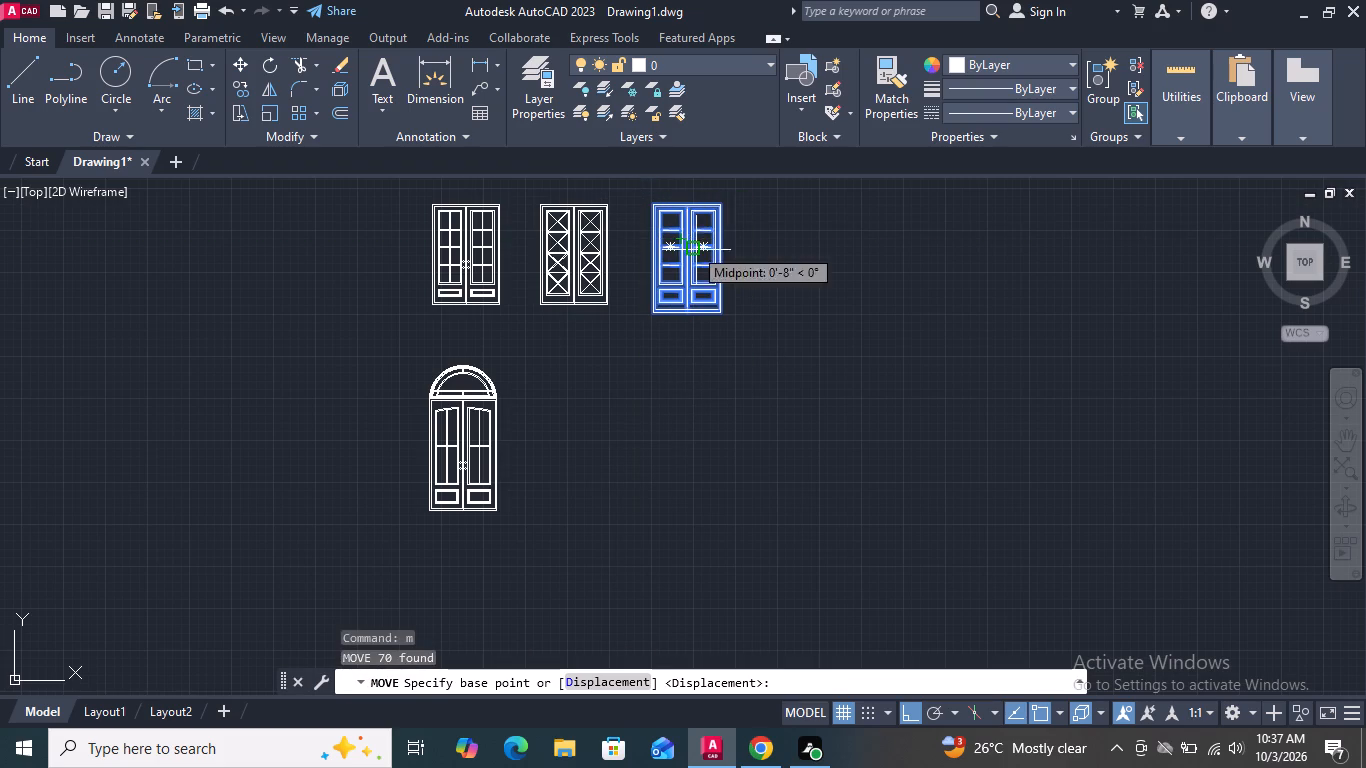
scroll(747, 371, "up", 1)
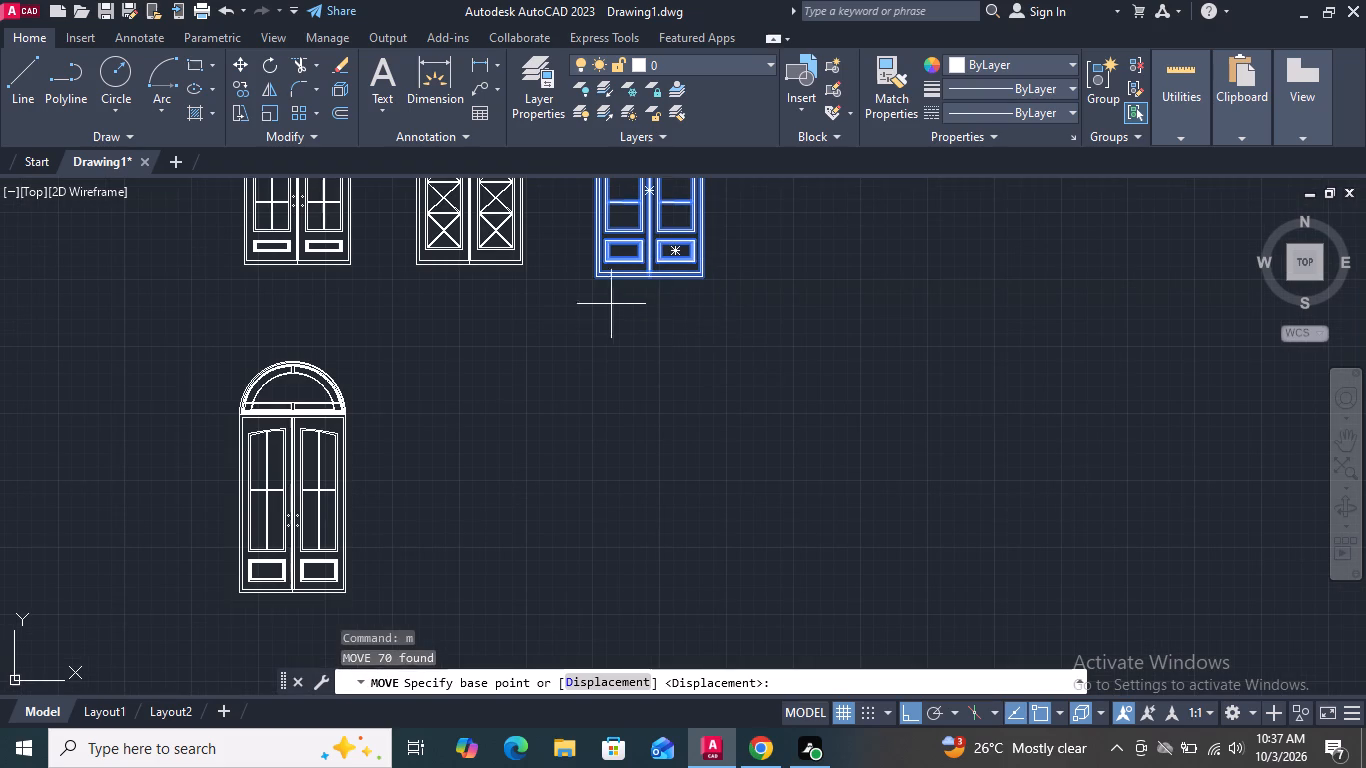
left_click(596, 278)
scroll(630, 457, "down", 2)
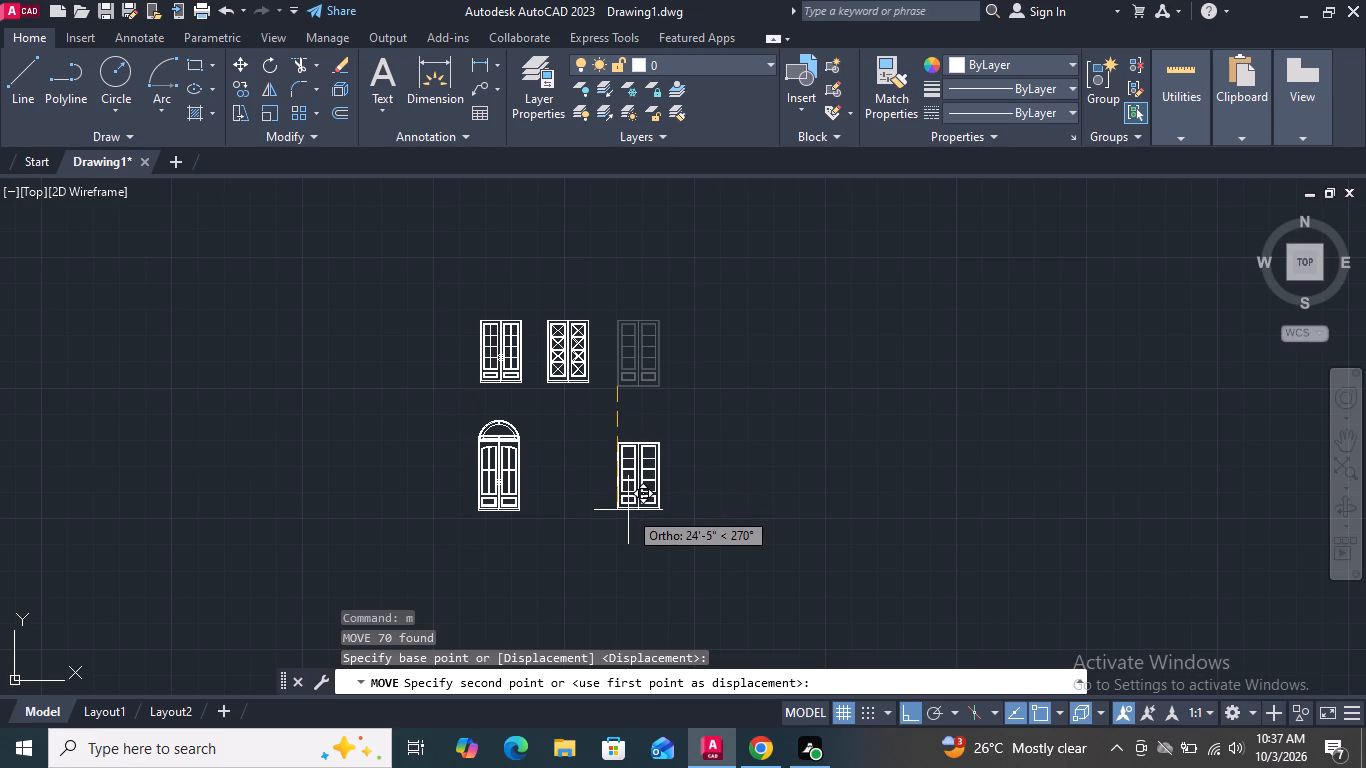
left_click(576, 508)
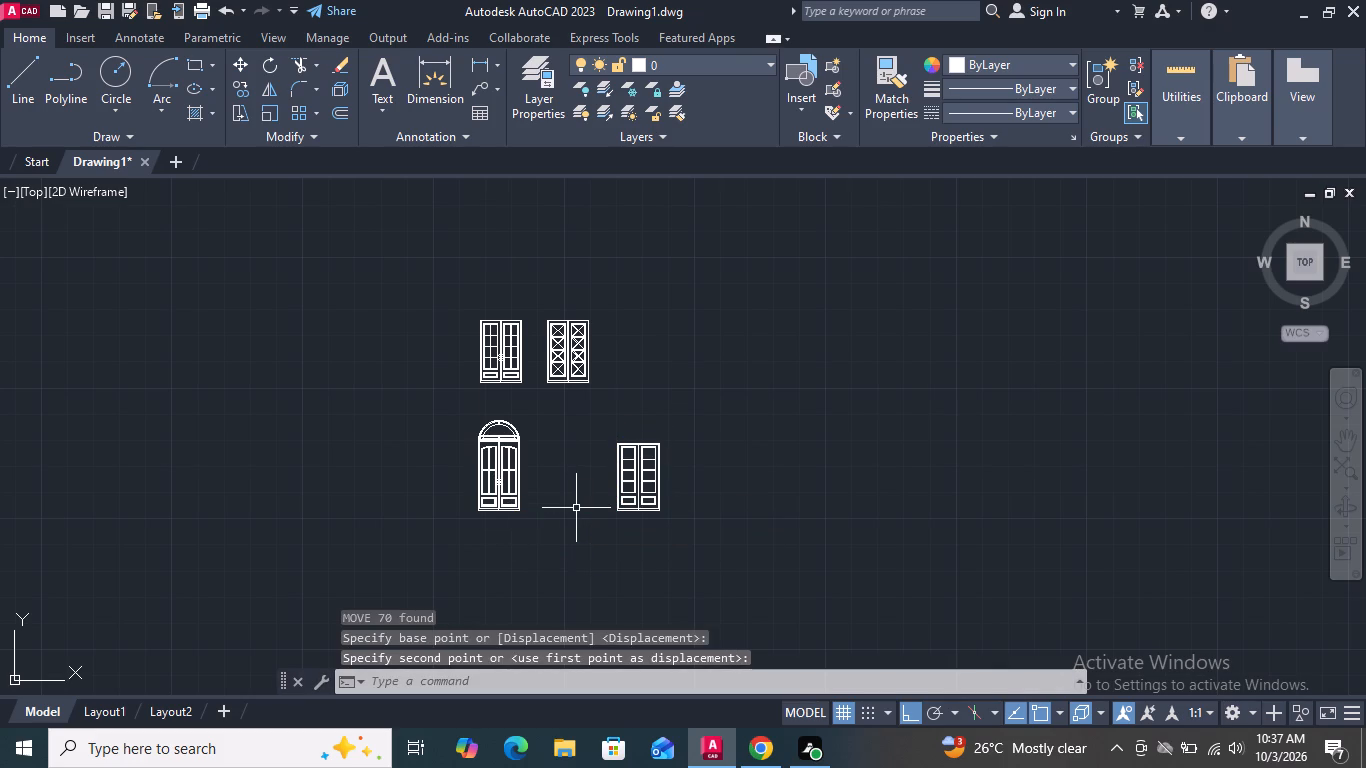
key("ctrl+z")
Copy the third door of the upper row straight down, with its base roughly level with the arched door's base.
scroll(750, 416, "down", 2)
left_click_drag(757, 413, 758, 403)
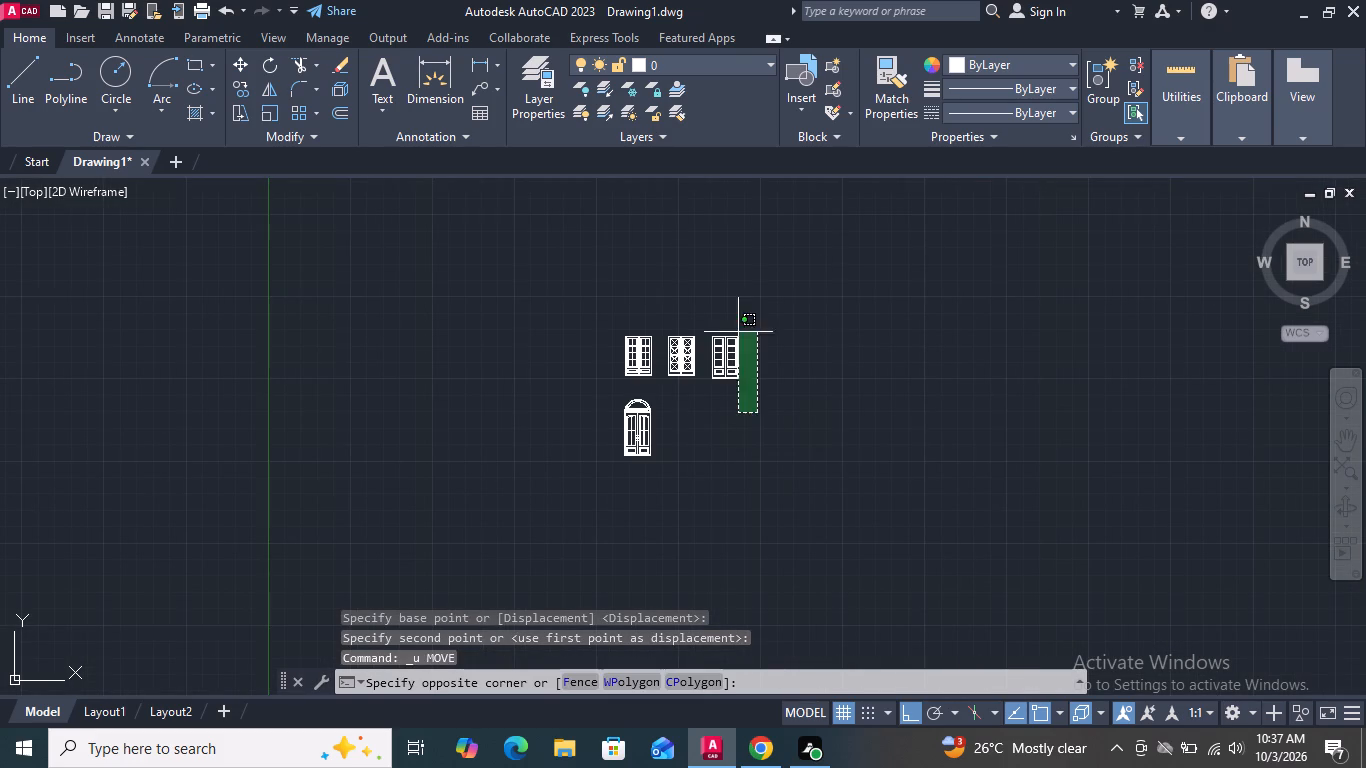
left_click(708, 290)
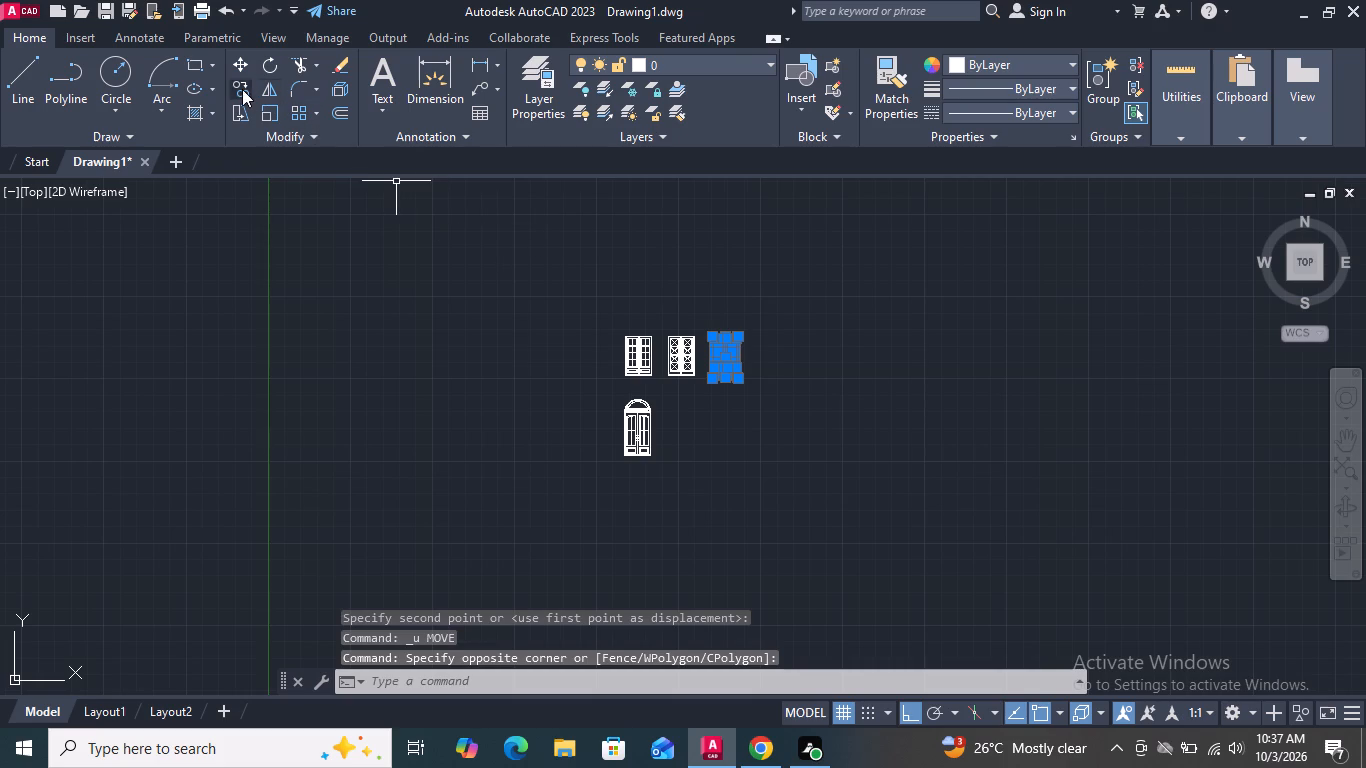
left_click(242, 89)
scroll(742, 429, "up", 2)
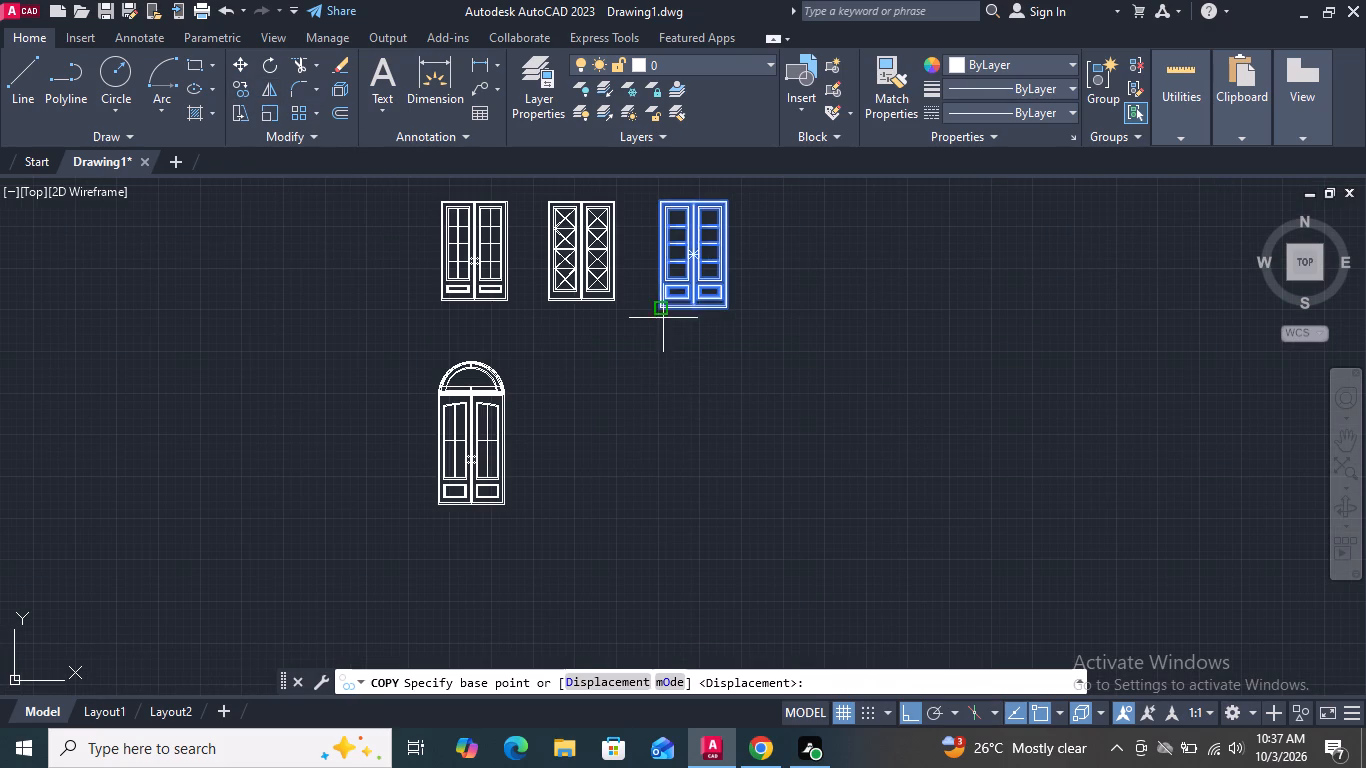
scroll(662, 317, "up", 2)
left_click(651, 294)
scroll(651, 308, "down", 2)
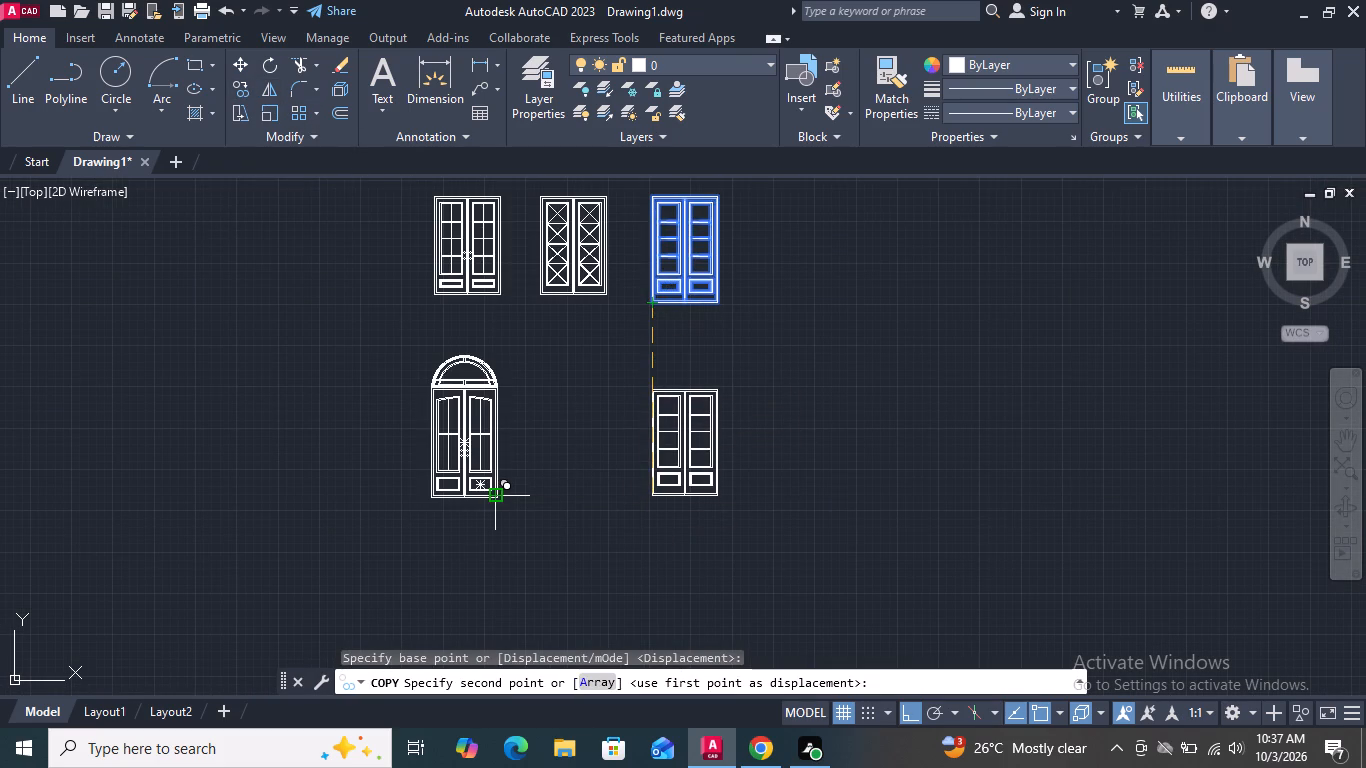
left_click(619, 487)
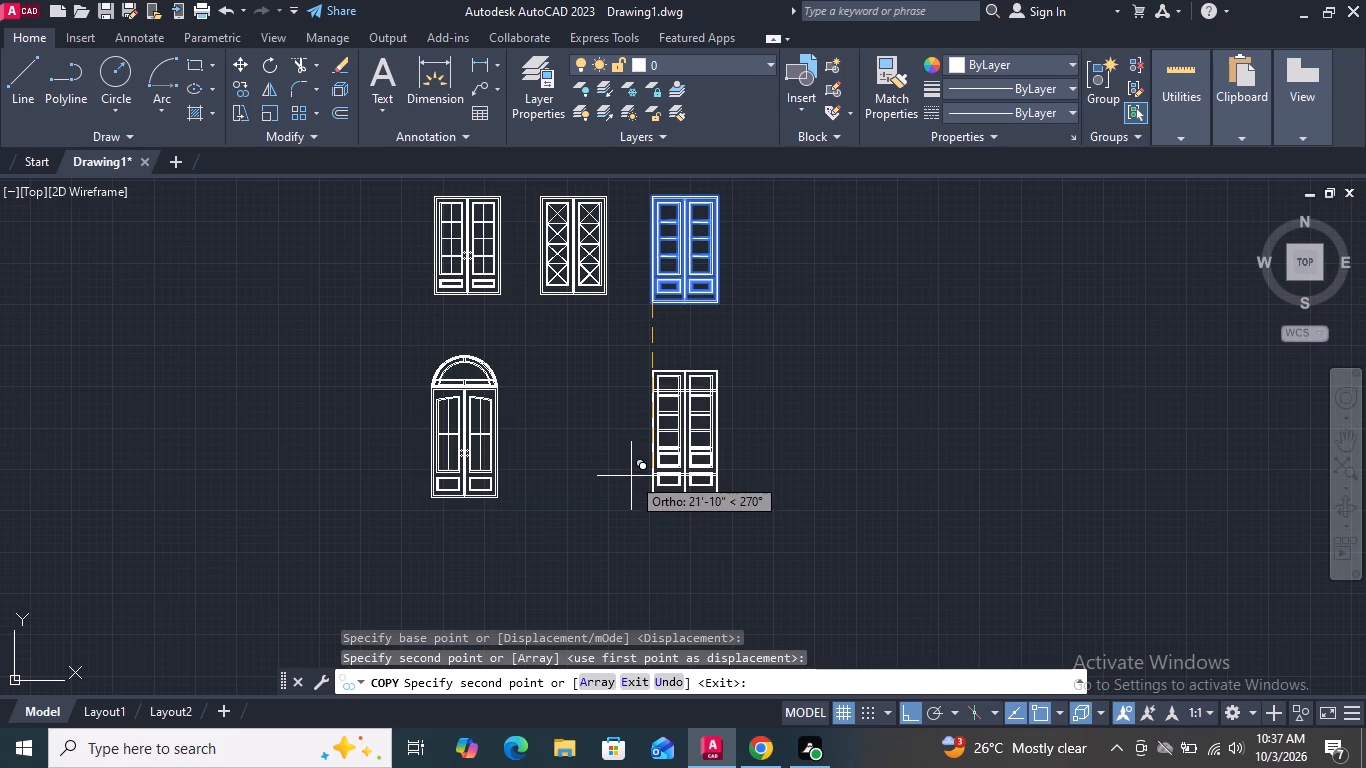
key("Escape")
Move the copied door horizontally about 14'-3" toward the arched door, so it sits beside it.
left_click_drag(811, 506, 769, 506)
left_click(649, 382)
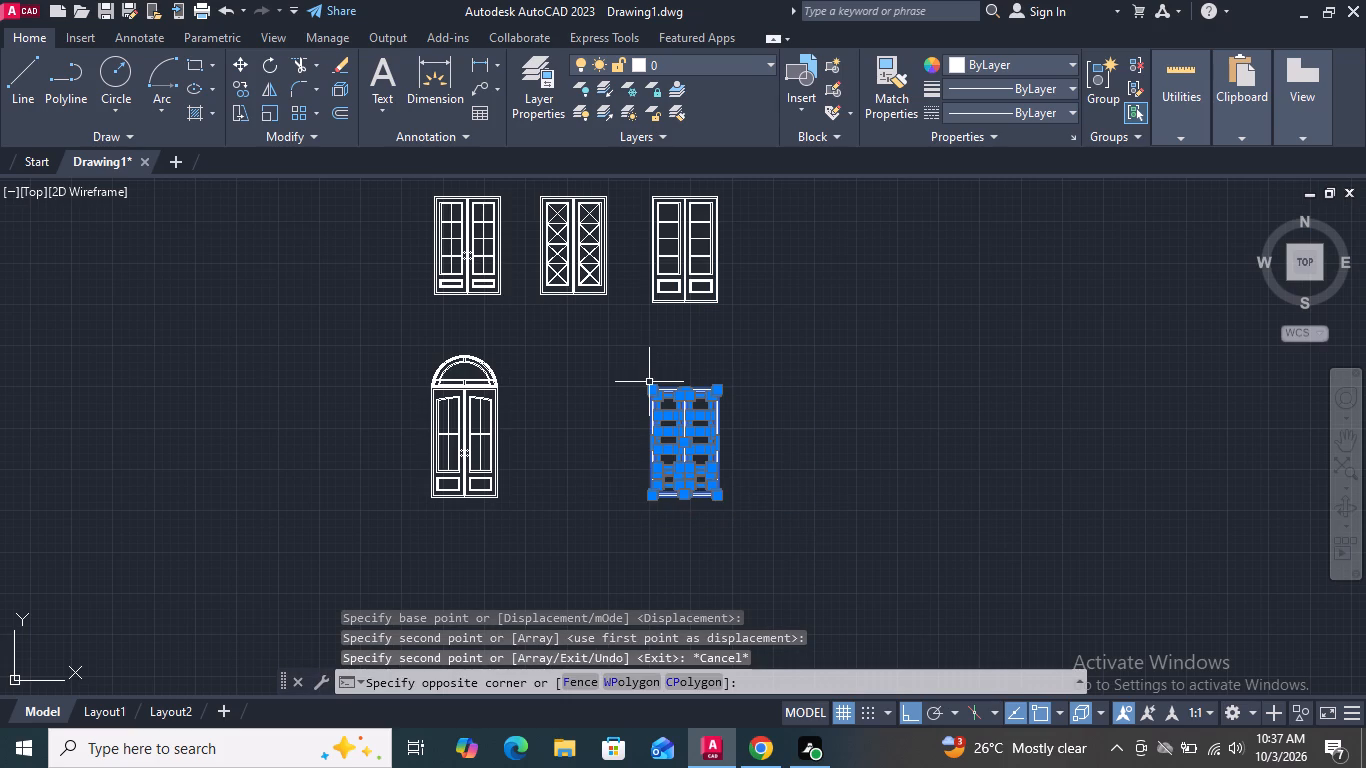
key("m")
key("Return")
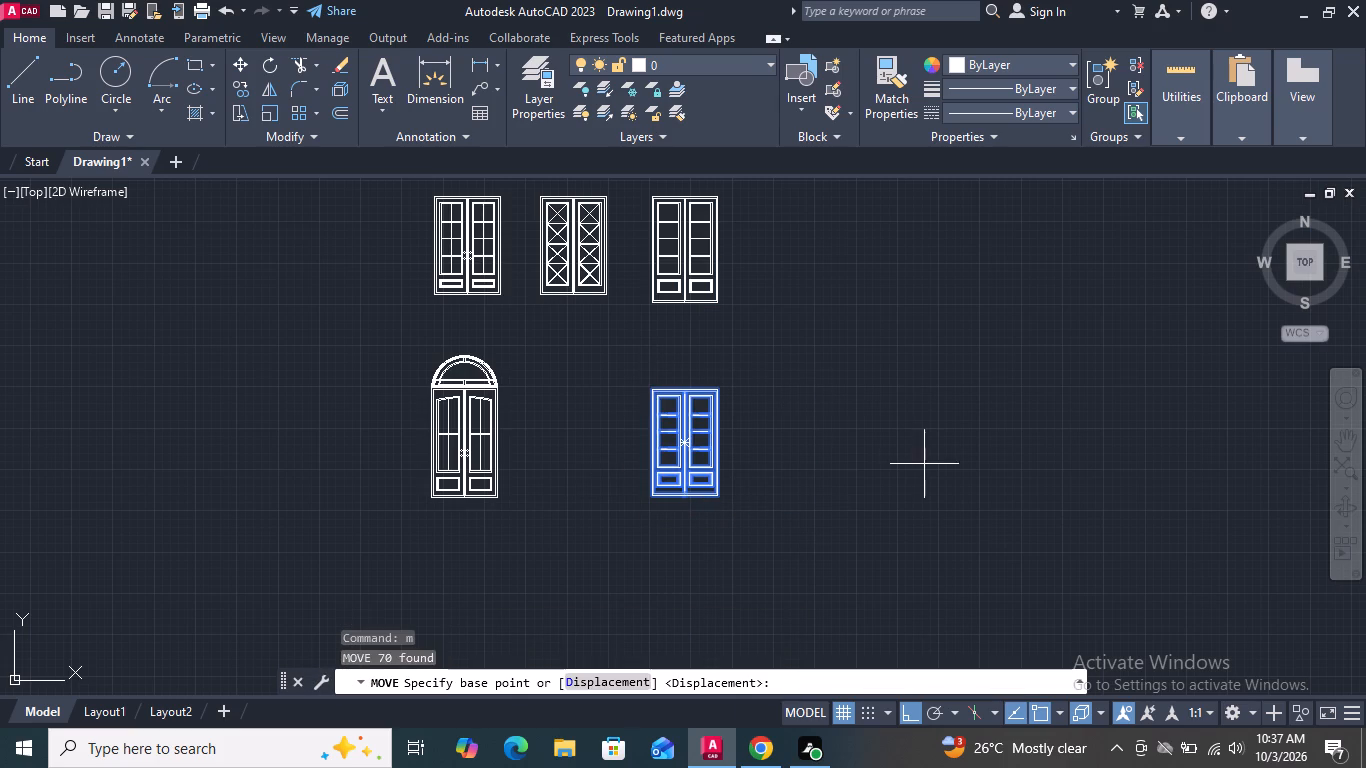
left_click(925, 464)
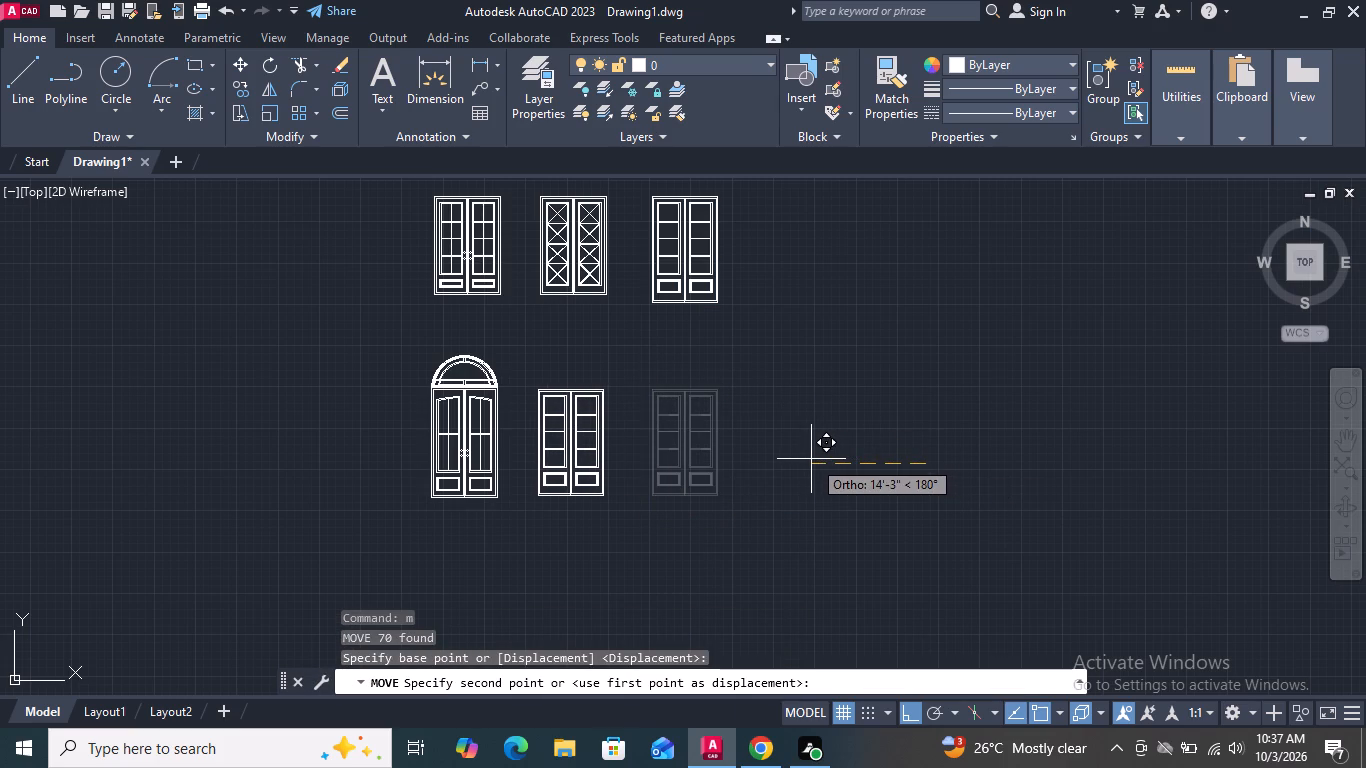
left_click(810, 459)
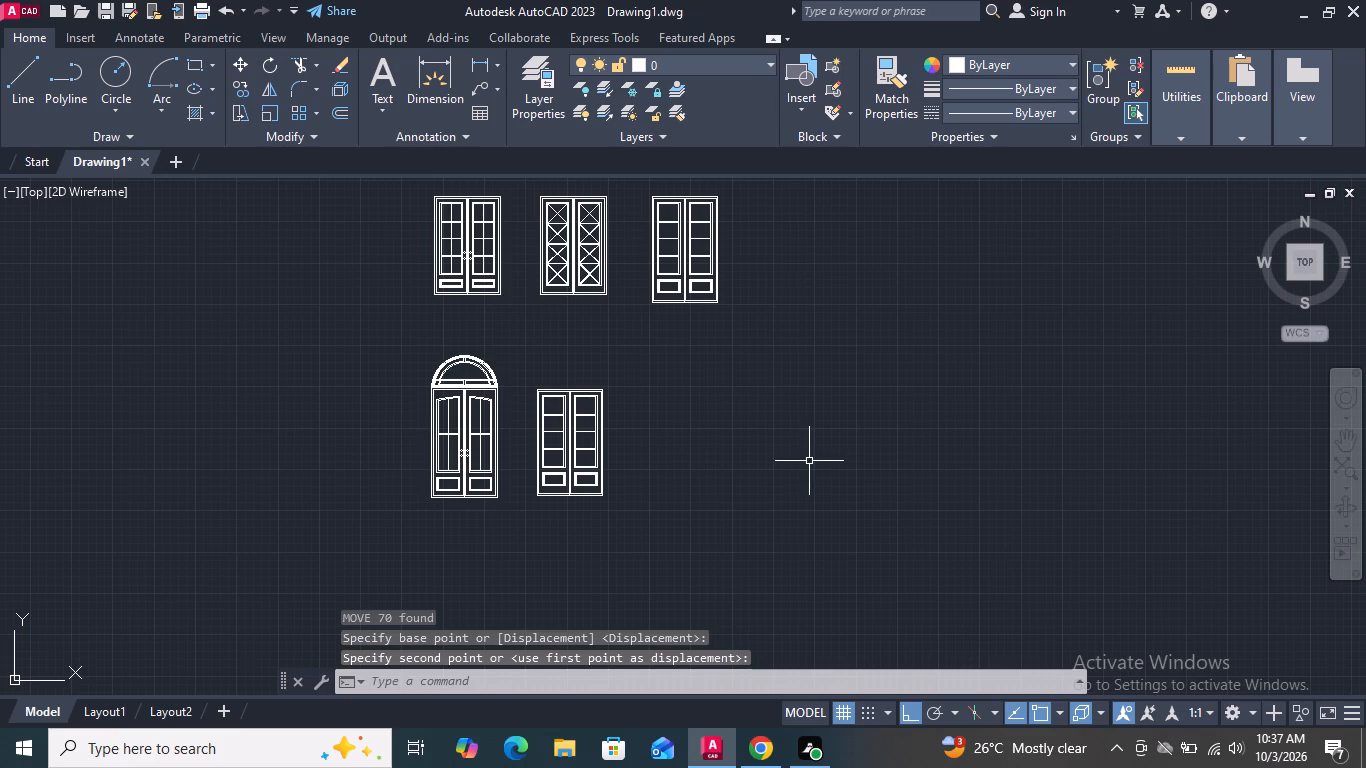
key("Escape")
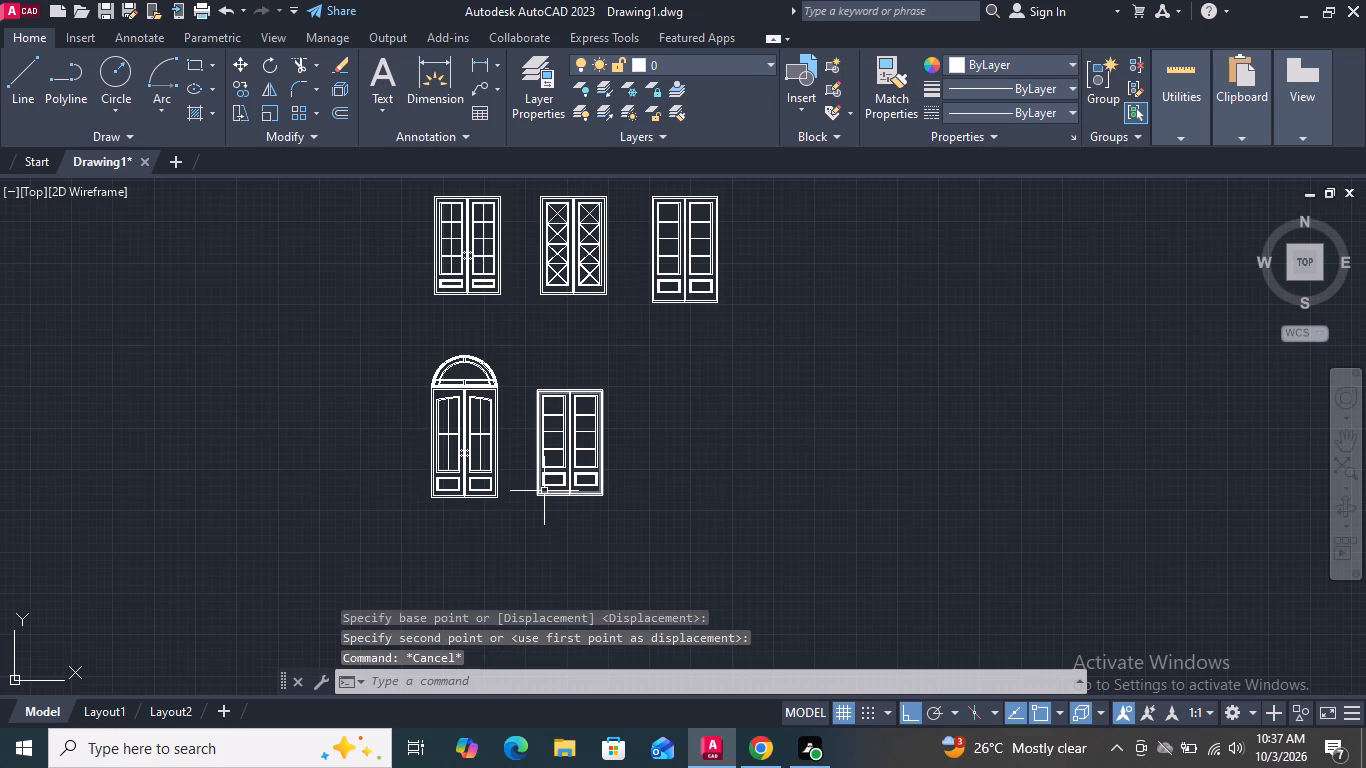
Erase the lower rectangular panels from both leaves of the copied door.
scroll(543, 490, "up", 2)
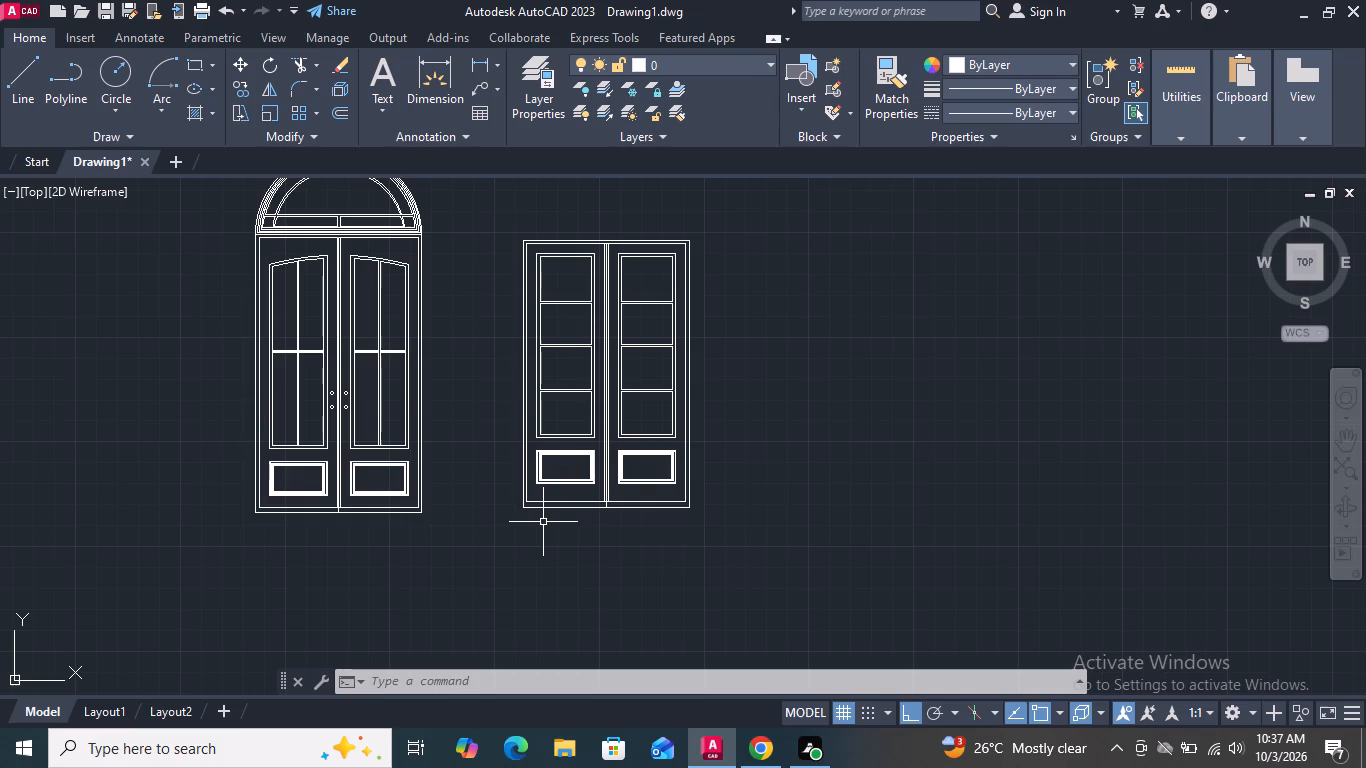
scroll(590, 444, "up", 2)
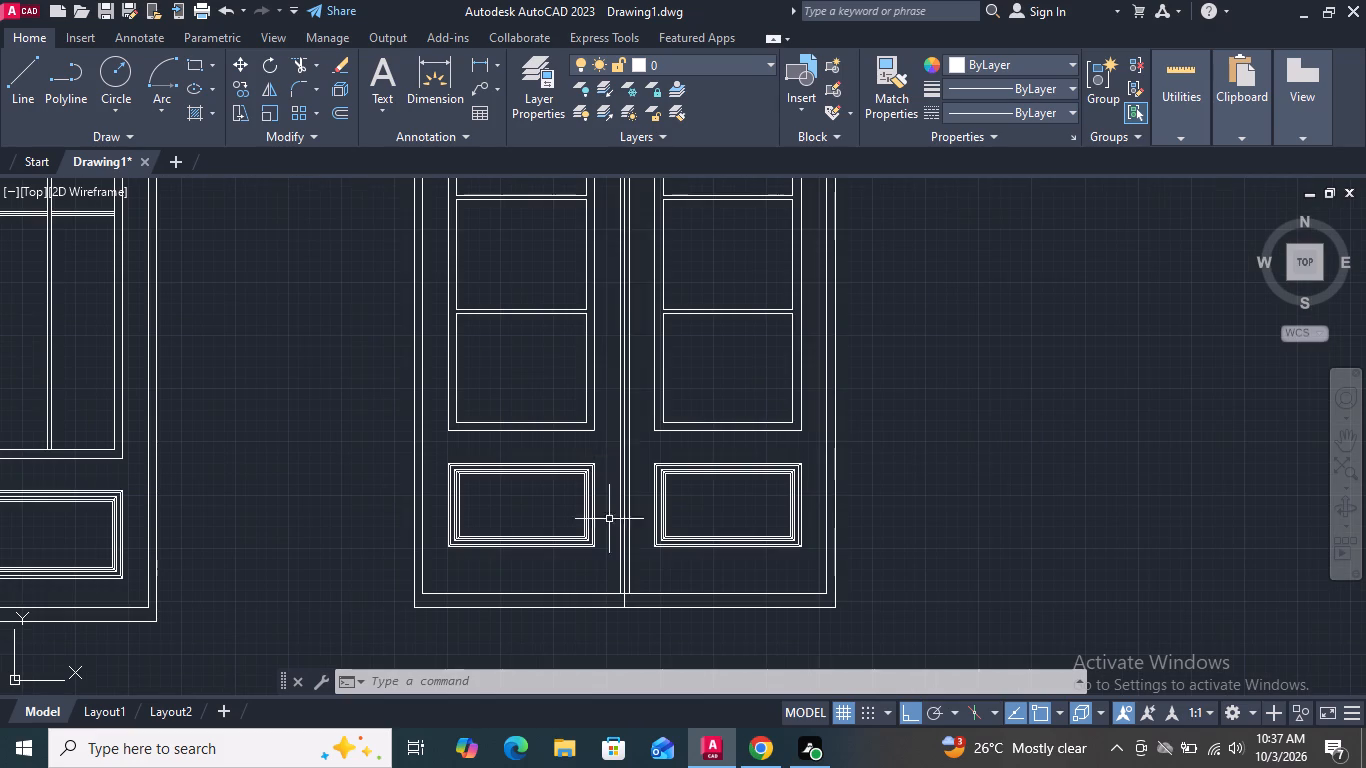
left_click(610, 562)
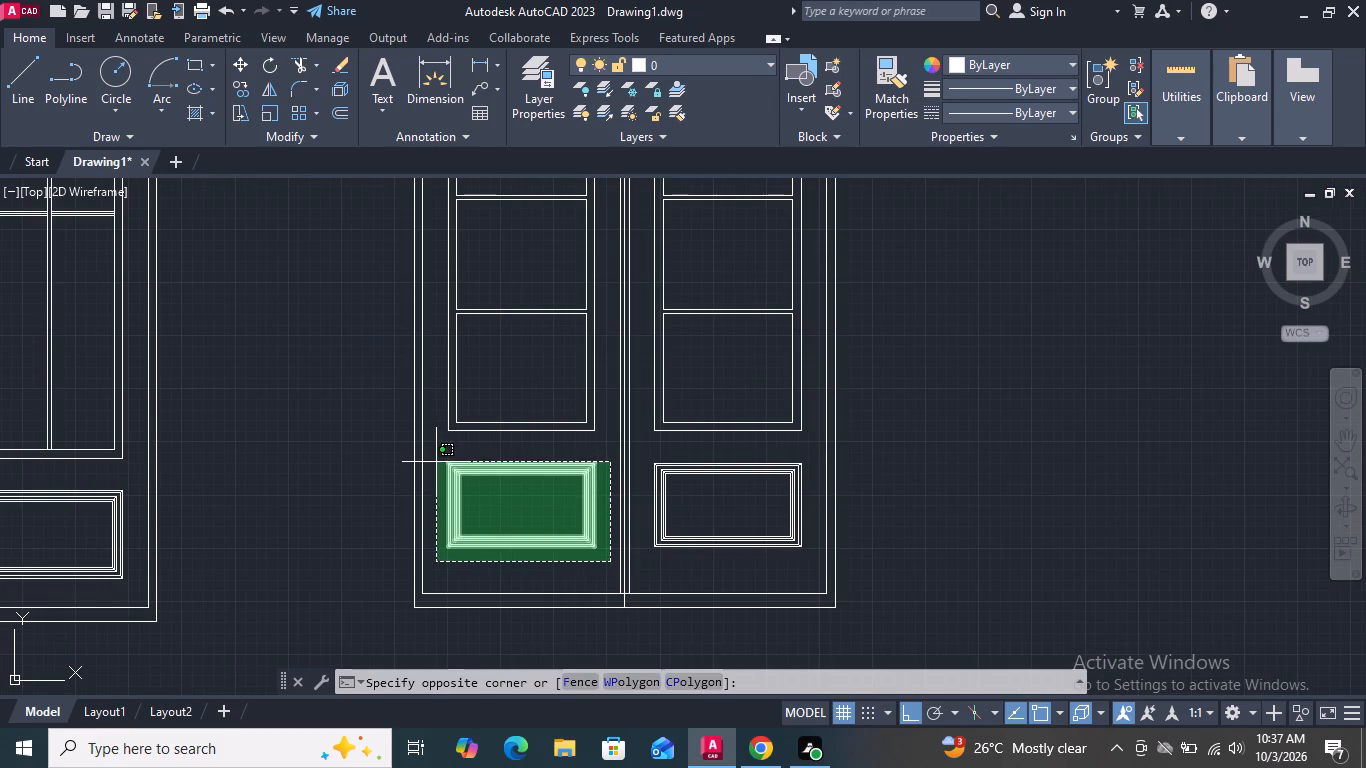
left_click(441, 460)
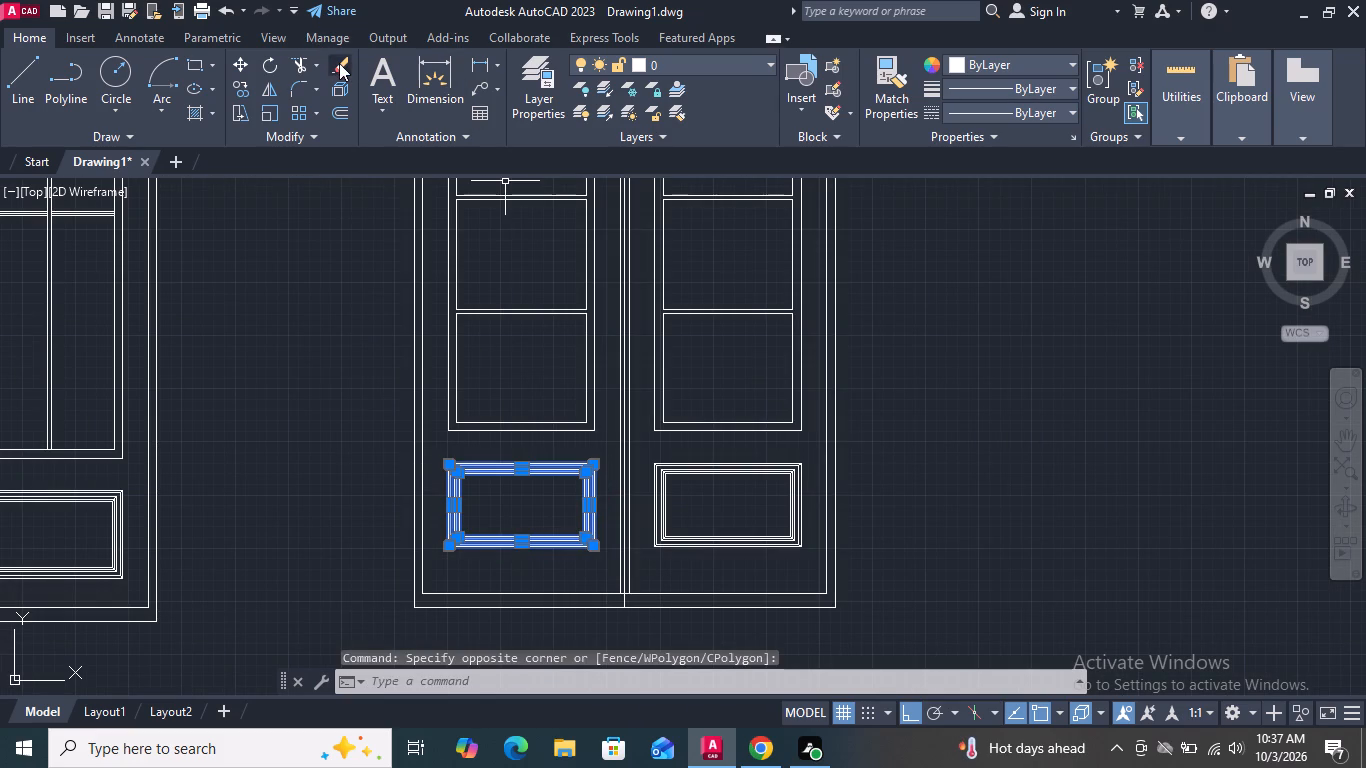
left_click(339, 63)
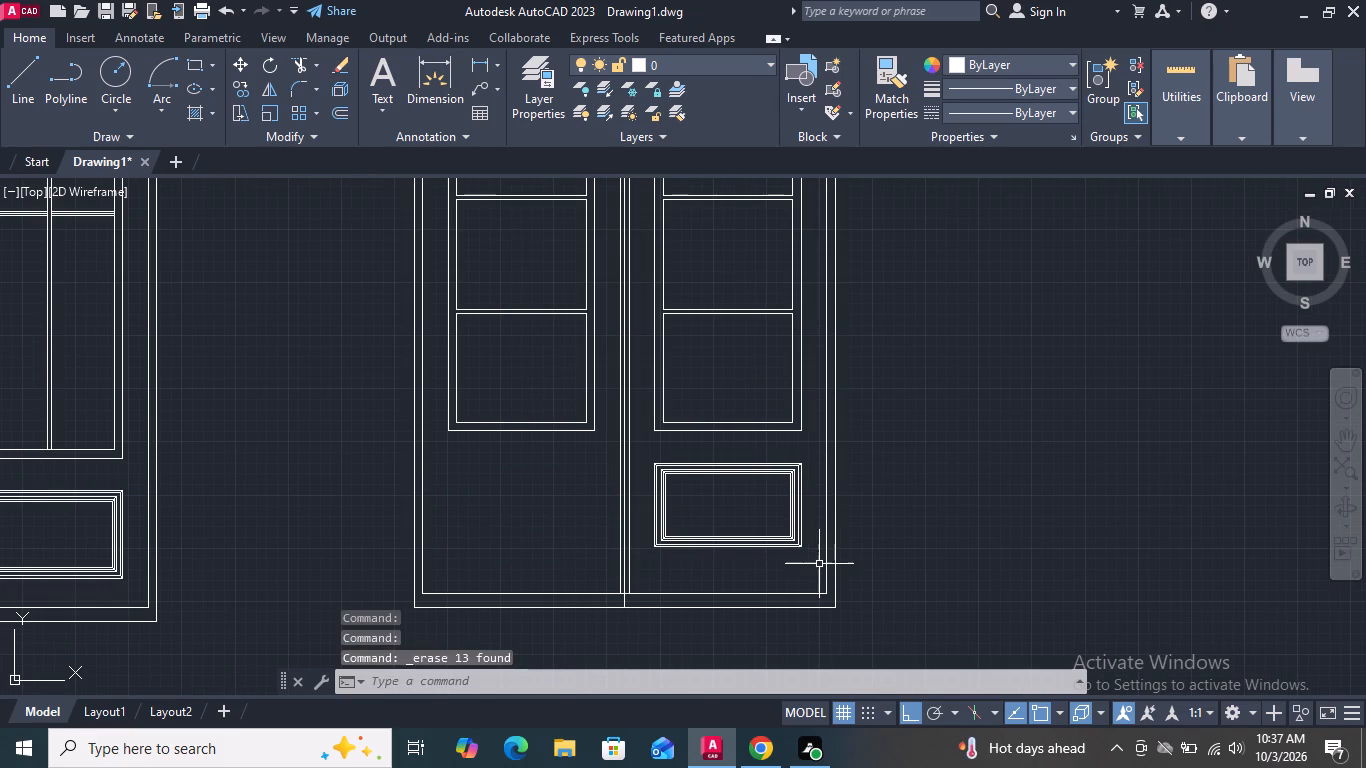
left_click(819, 564)
left_click(642, 451)
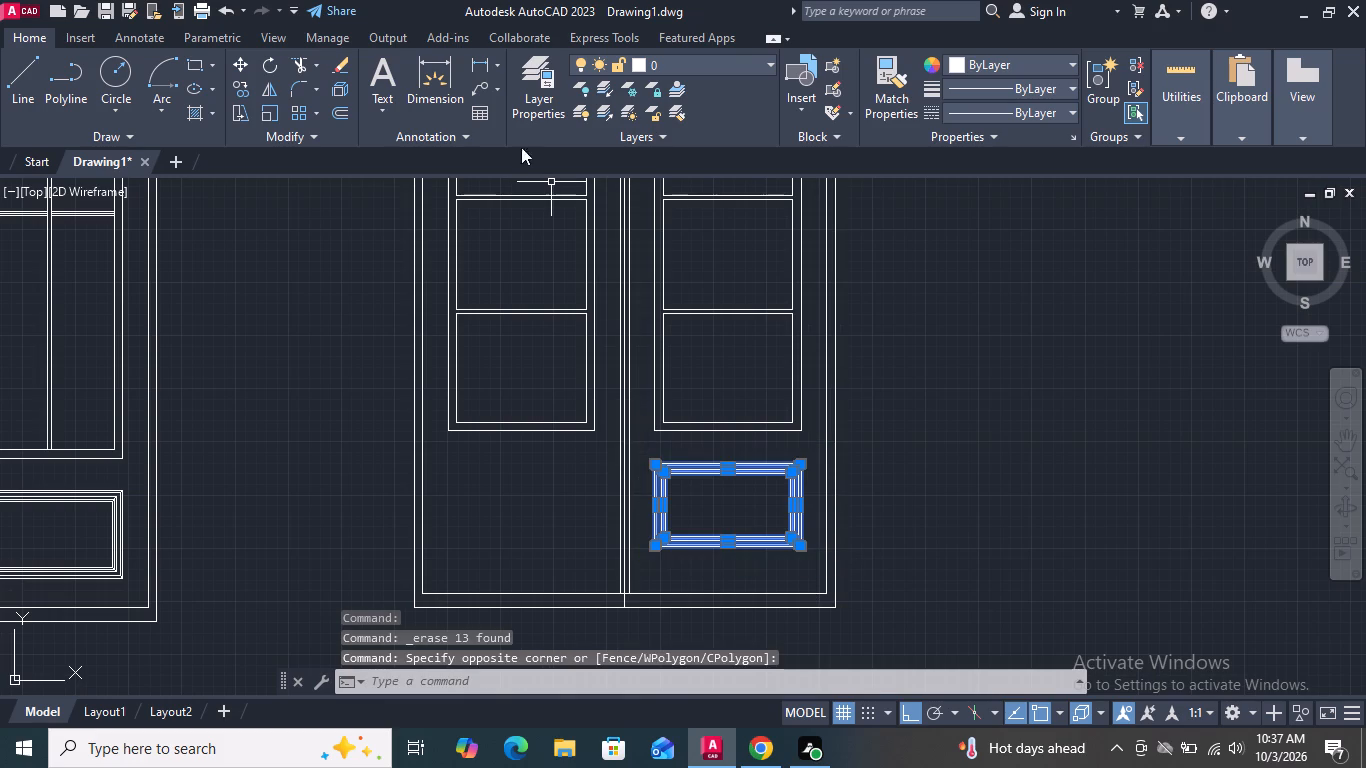
left_click(343, 66)
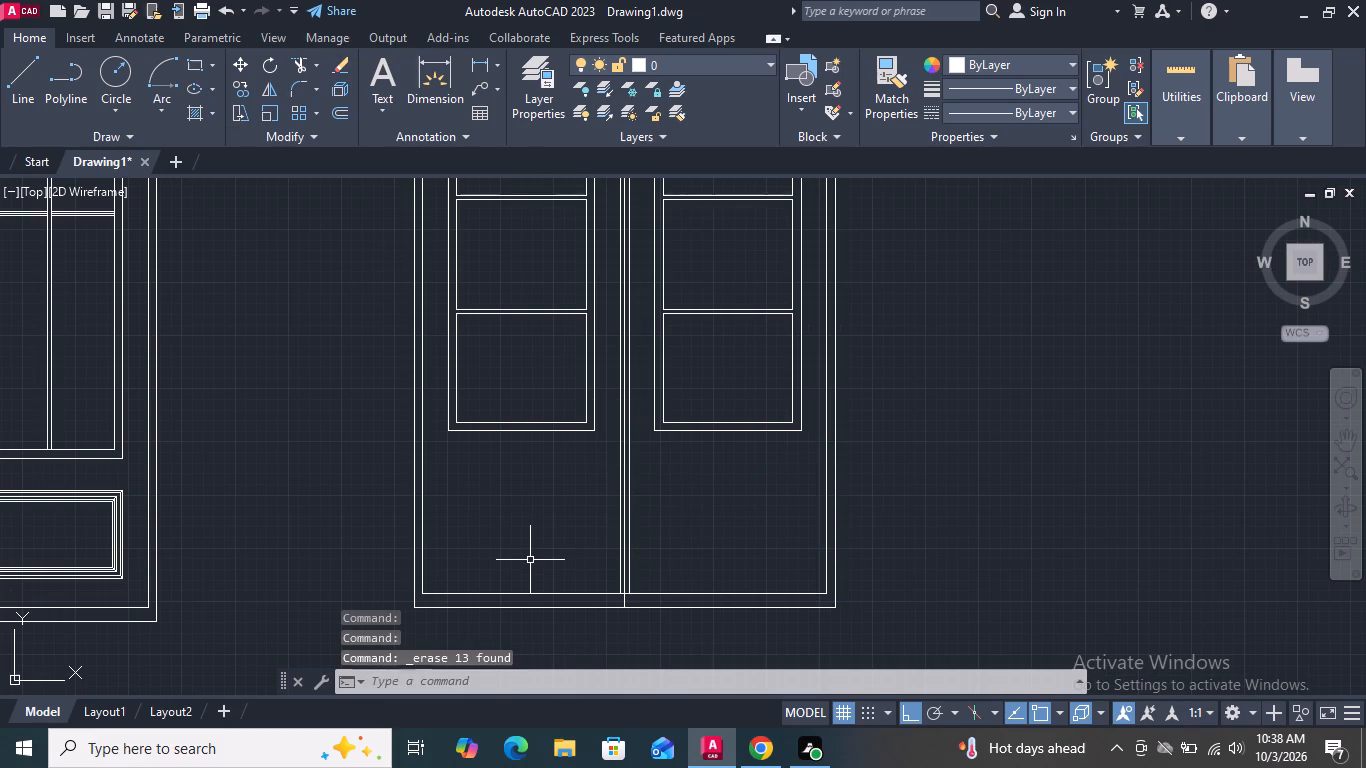
Delete the short vertical centre line between the two bottom lines of the copied door's frame.
scroll(624, 599, "up", 1)
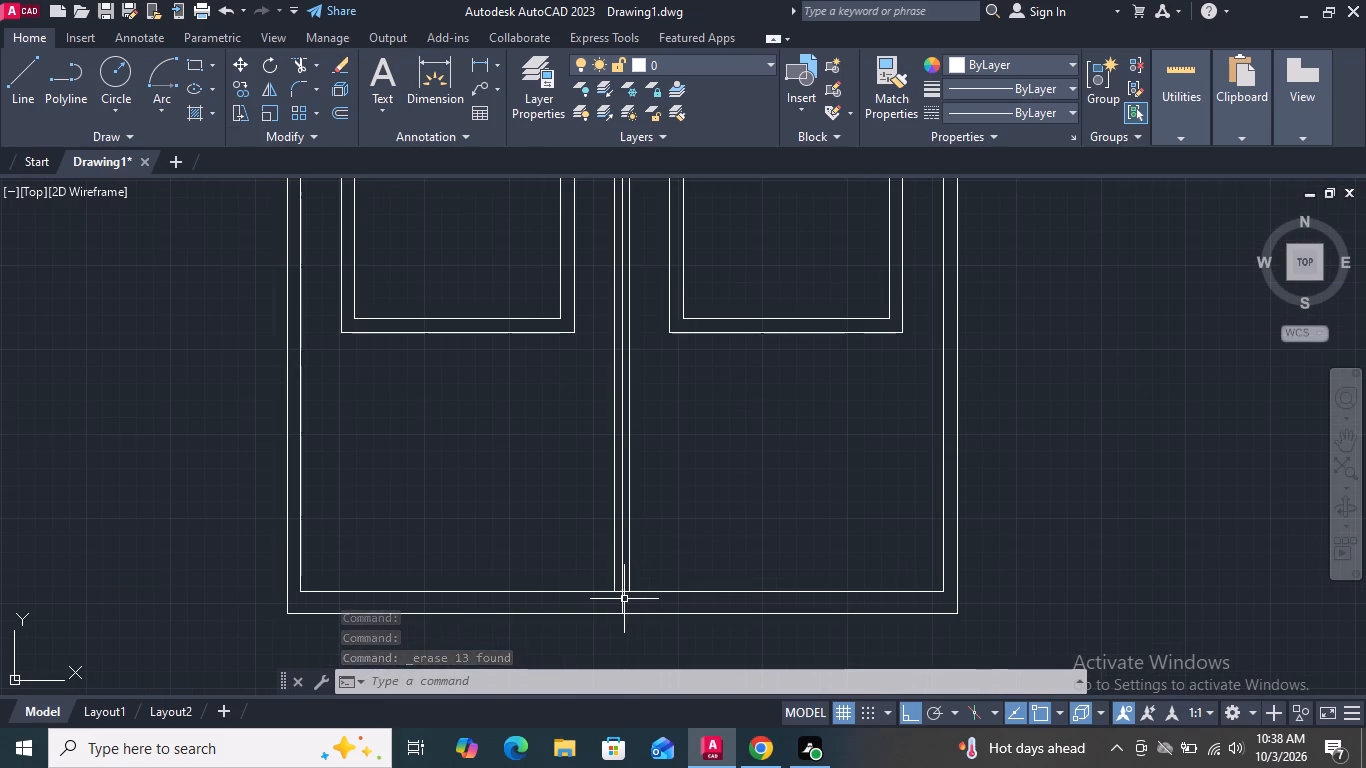
left_click(622, 602)
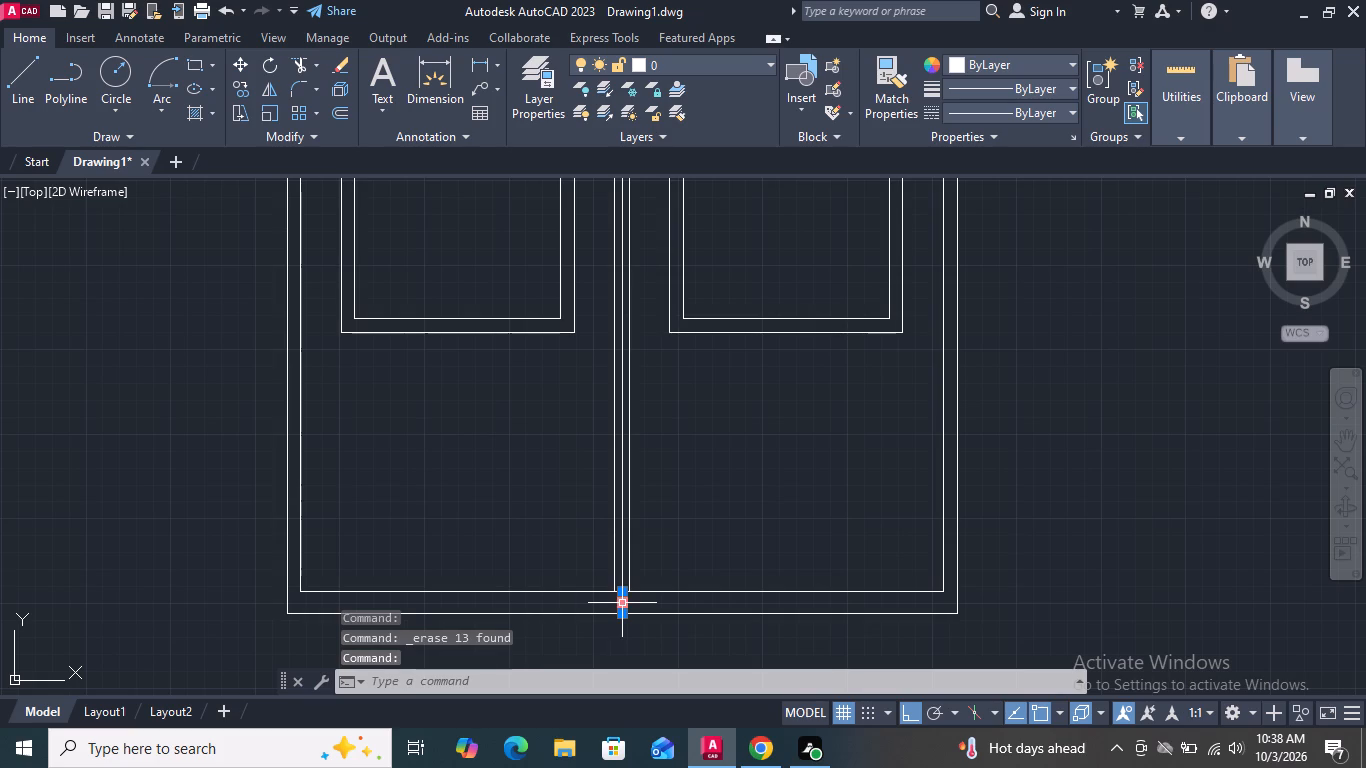
key("Delete")
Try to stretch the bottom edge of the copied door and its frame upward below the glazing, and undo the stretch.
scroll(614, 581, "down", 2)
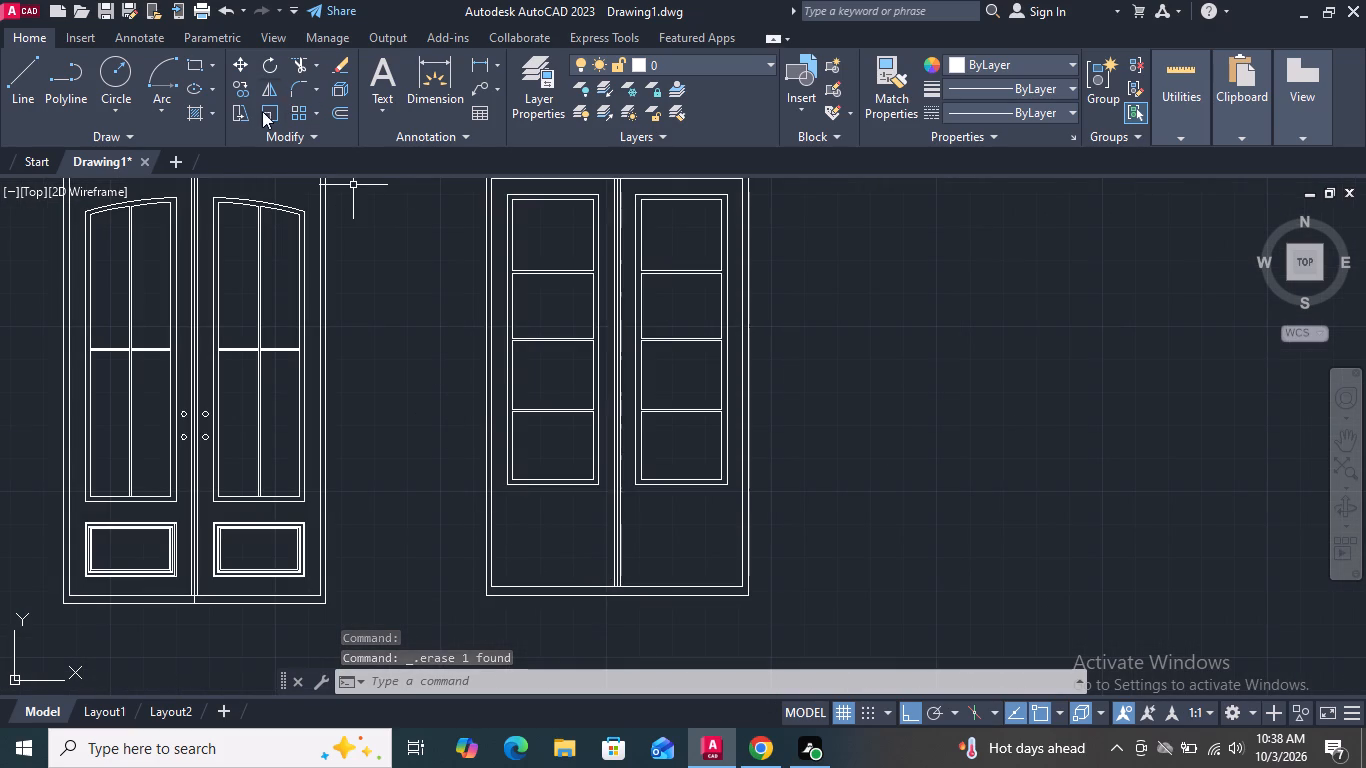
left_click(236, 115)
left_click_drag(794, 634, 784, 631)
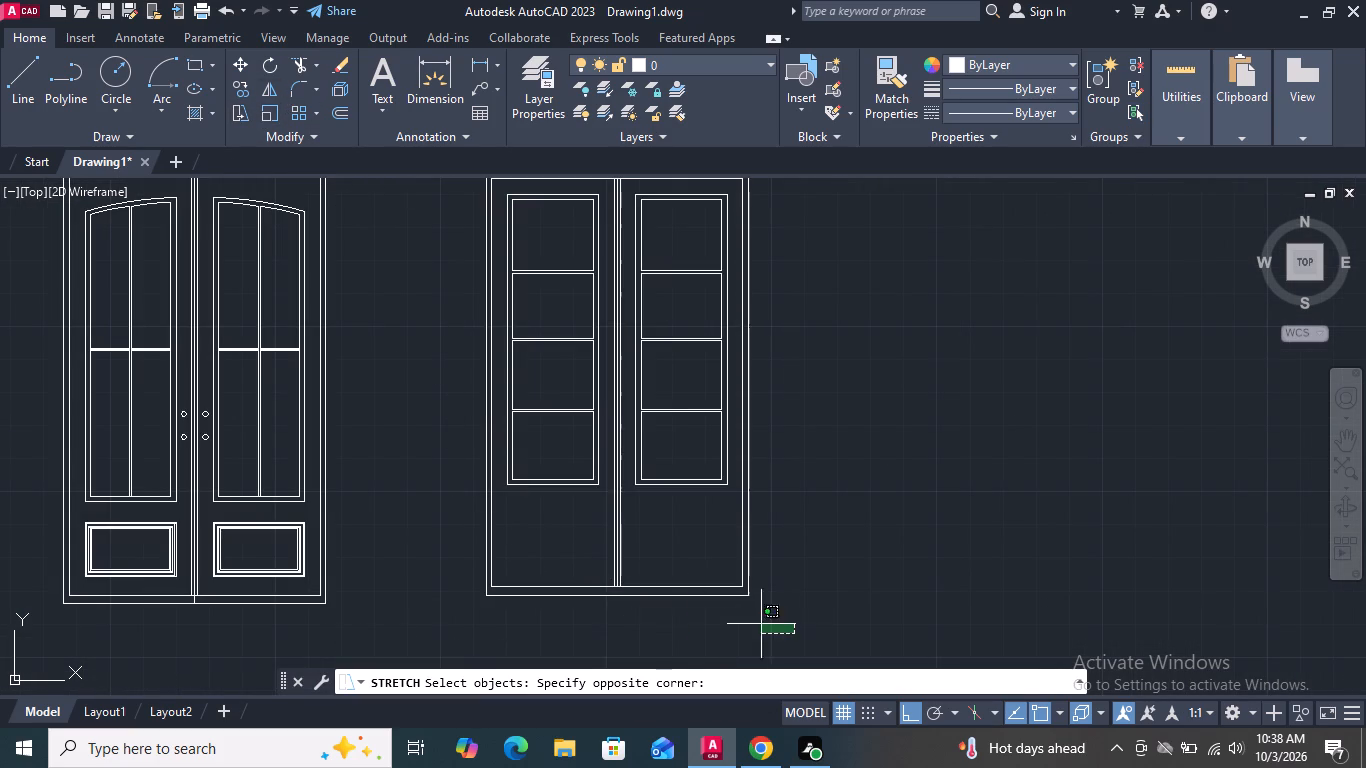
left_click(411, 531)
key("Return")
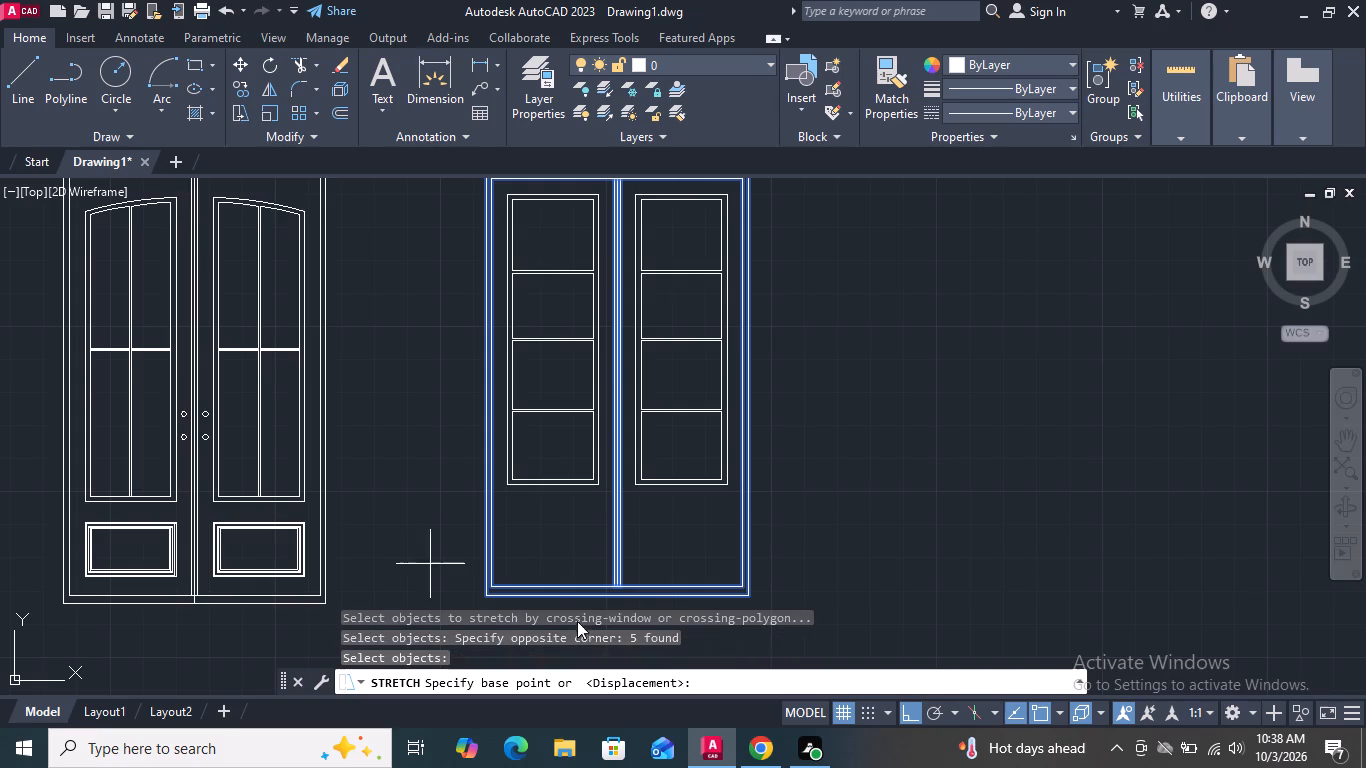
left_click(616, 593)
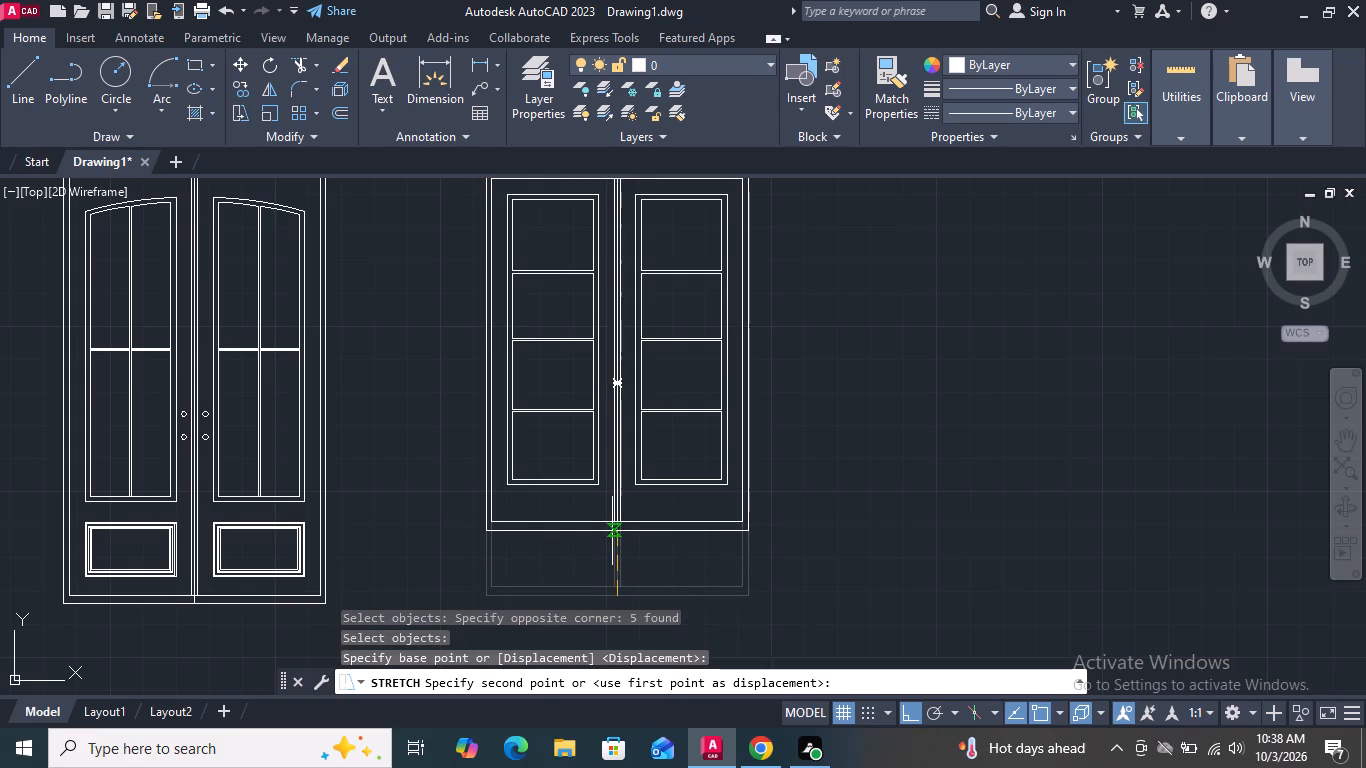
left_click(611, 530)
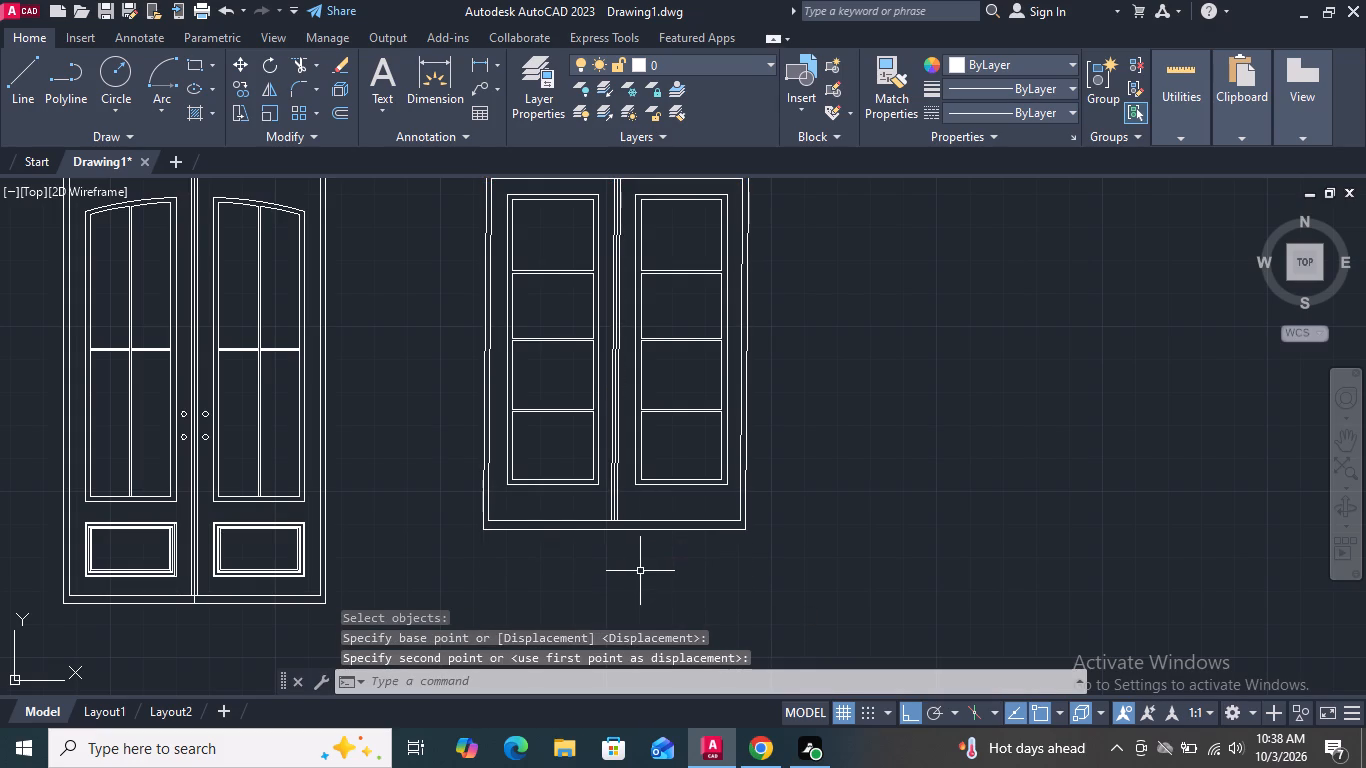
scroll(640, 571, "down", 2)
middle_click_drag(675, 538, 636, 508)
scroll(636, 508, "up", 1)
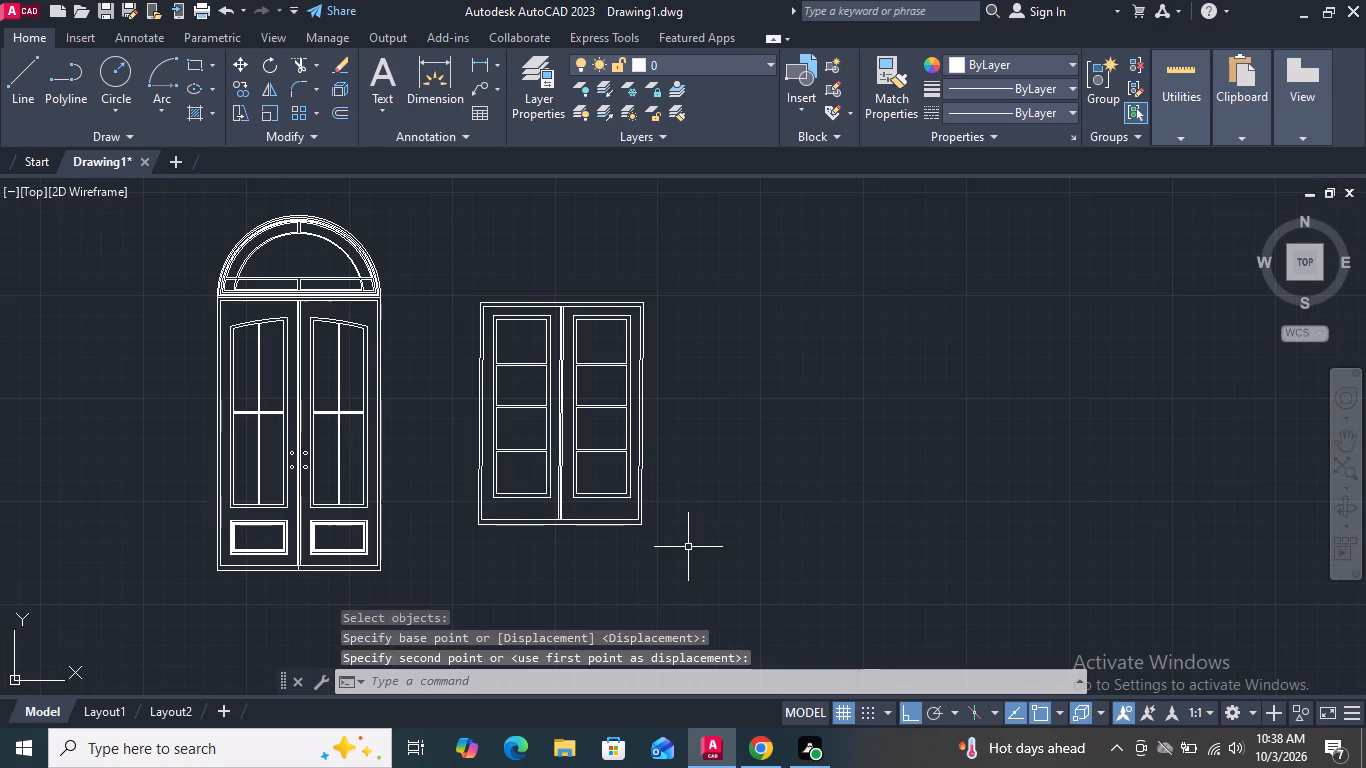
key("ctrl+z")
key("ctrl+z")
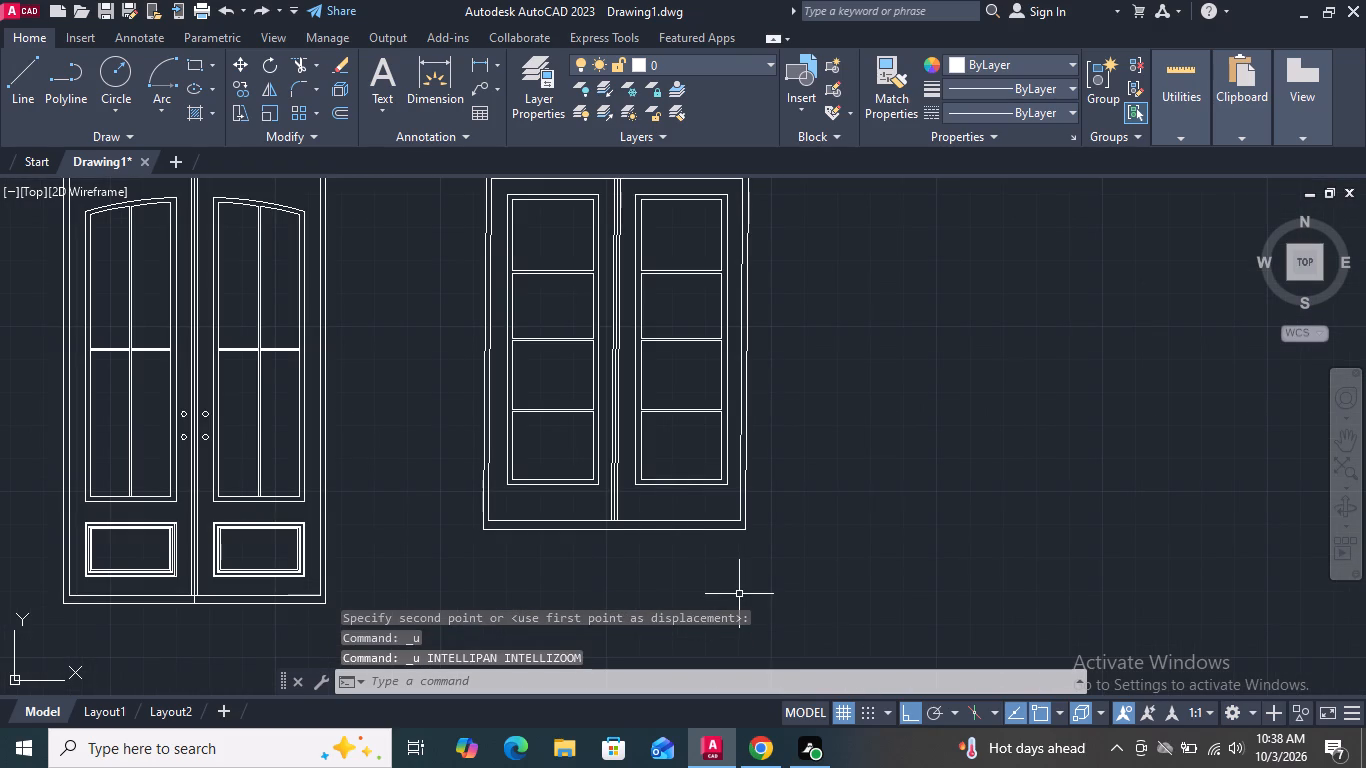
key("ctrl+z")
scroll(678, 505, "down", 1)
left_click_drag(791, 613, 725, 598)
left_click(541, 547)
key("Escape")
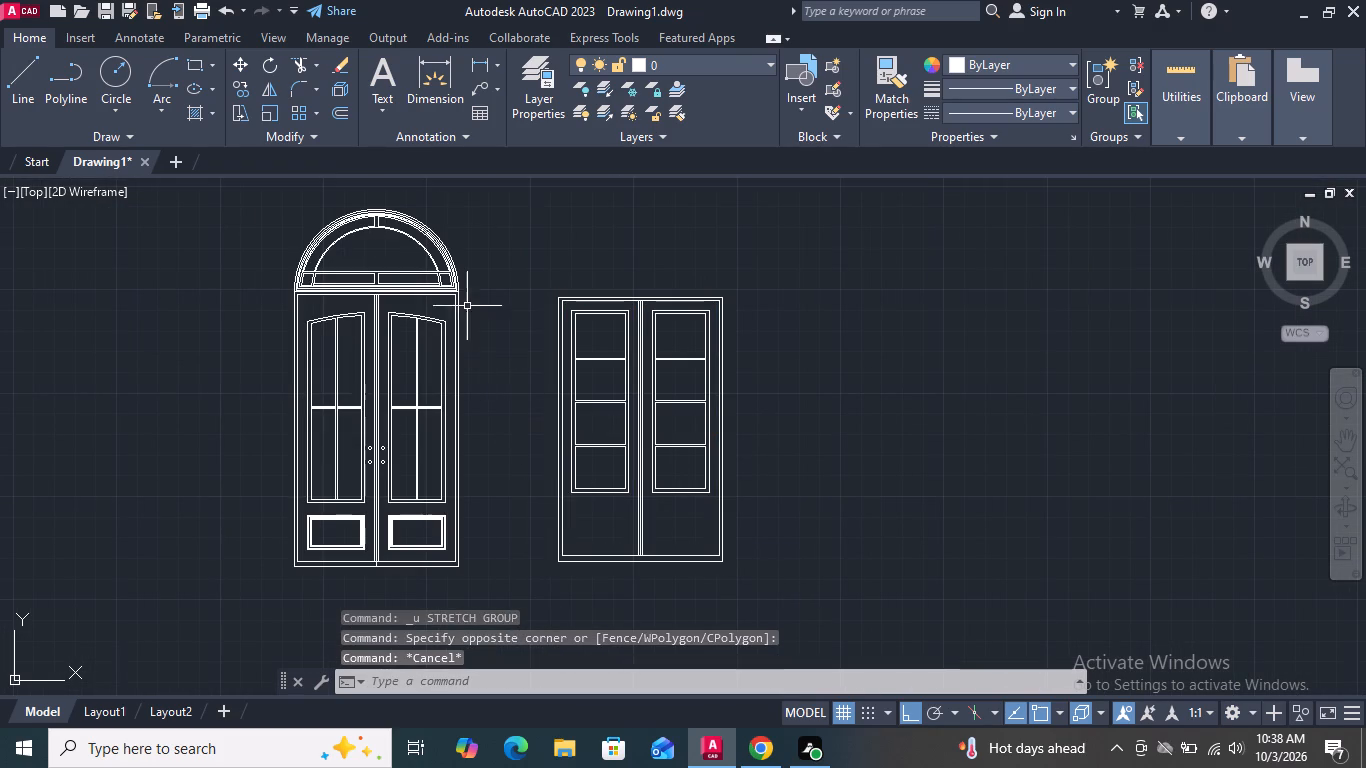
Stretch the bottom edge of the copied door and its frame upward, shortening the blank area below the glazing.
left_click(247, 110)
left_click_drag(816, 625, 802, 621)
left_click(498, 519)
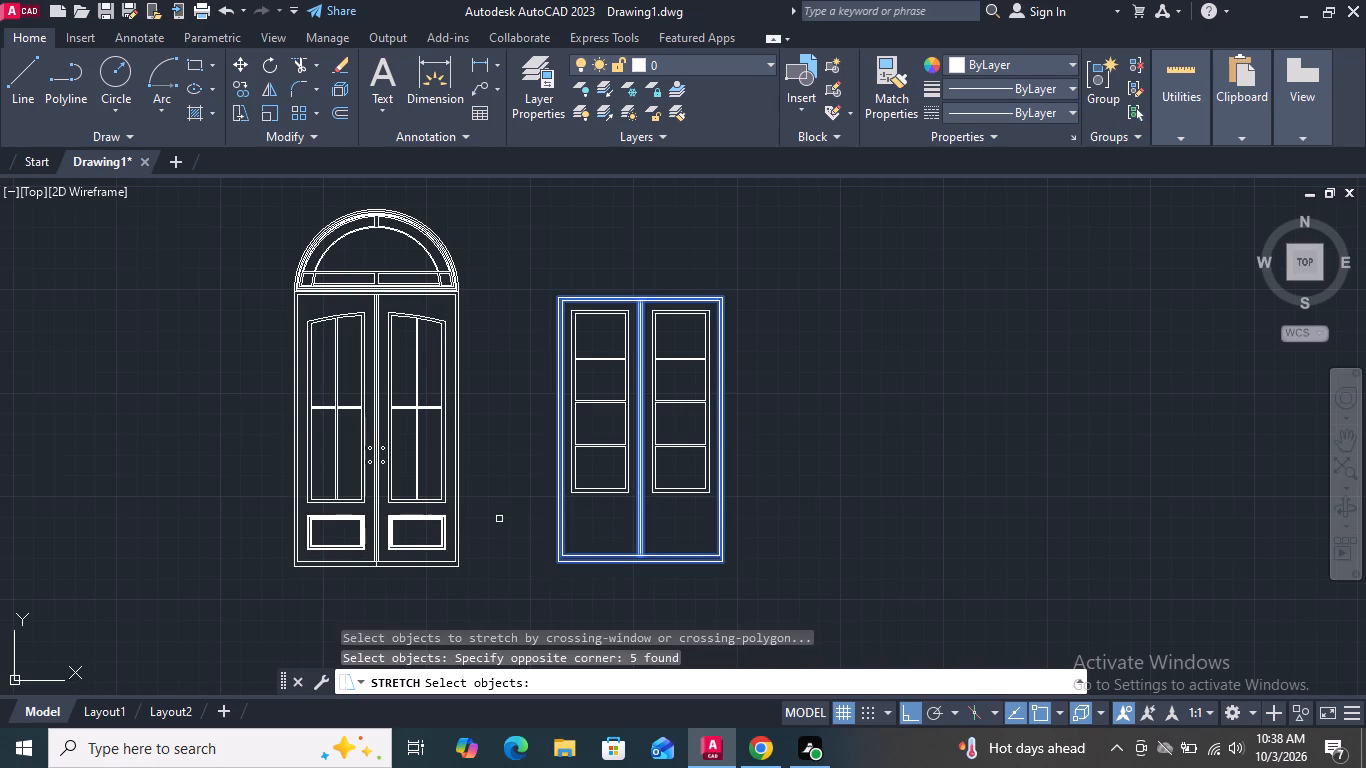
key("Return")
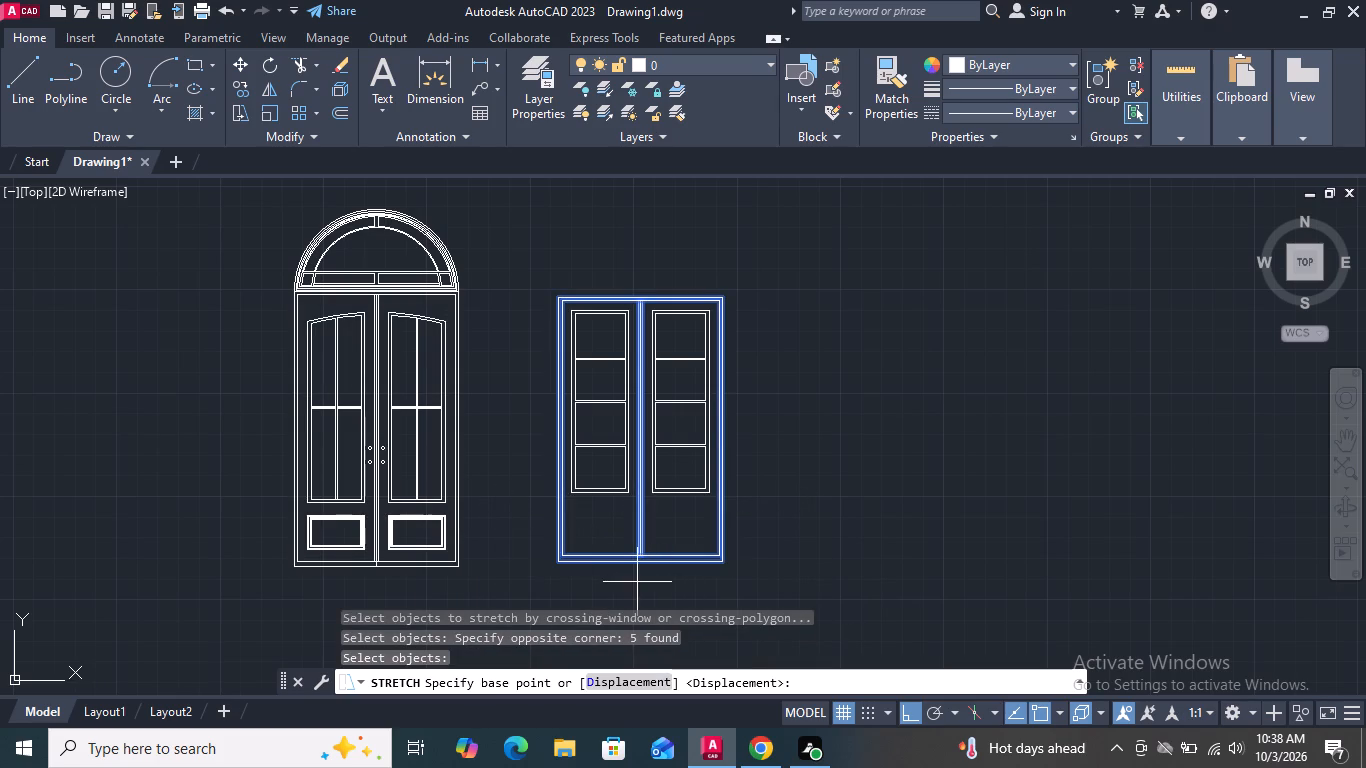
left_click(645, 564)
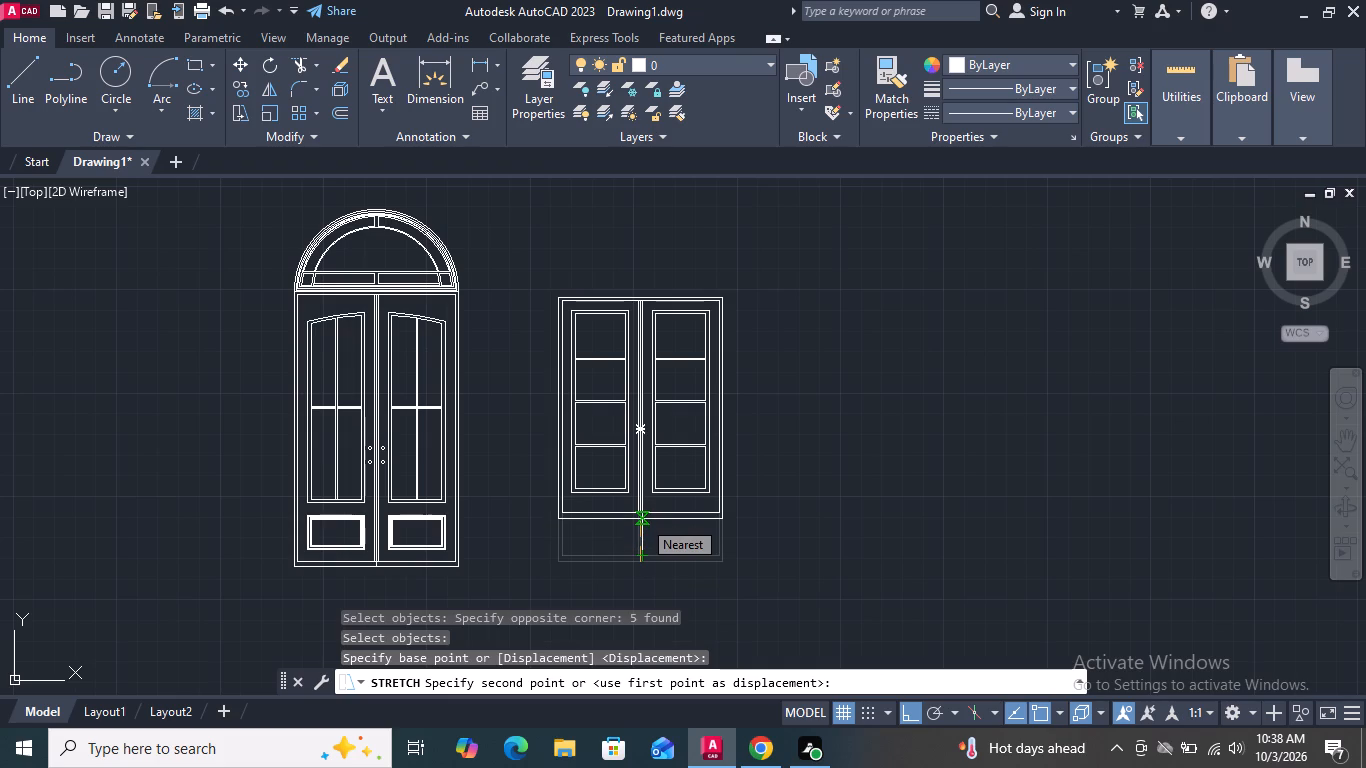
scroll(642, 519, "up", 1)
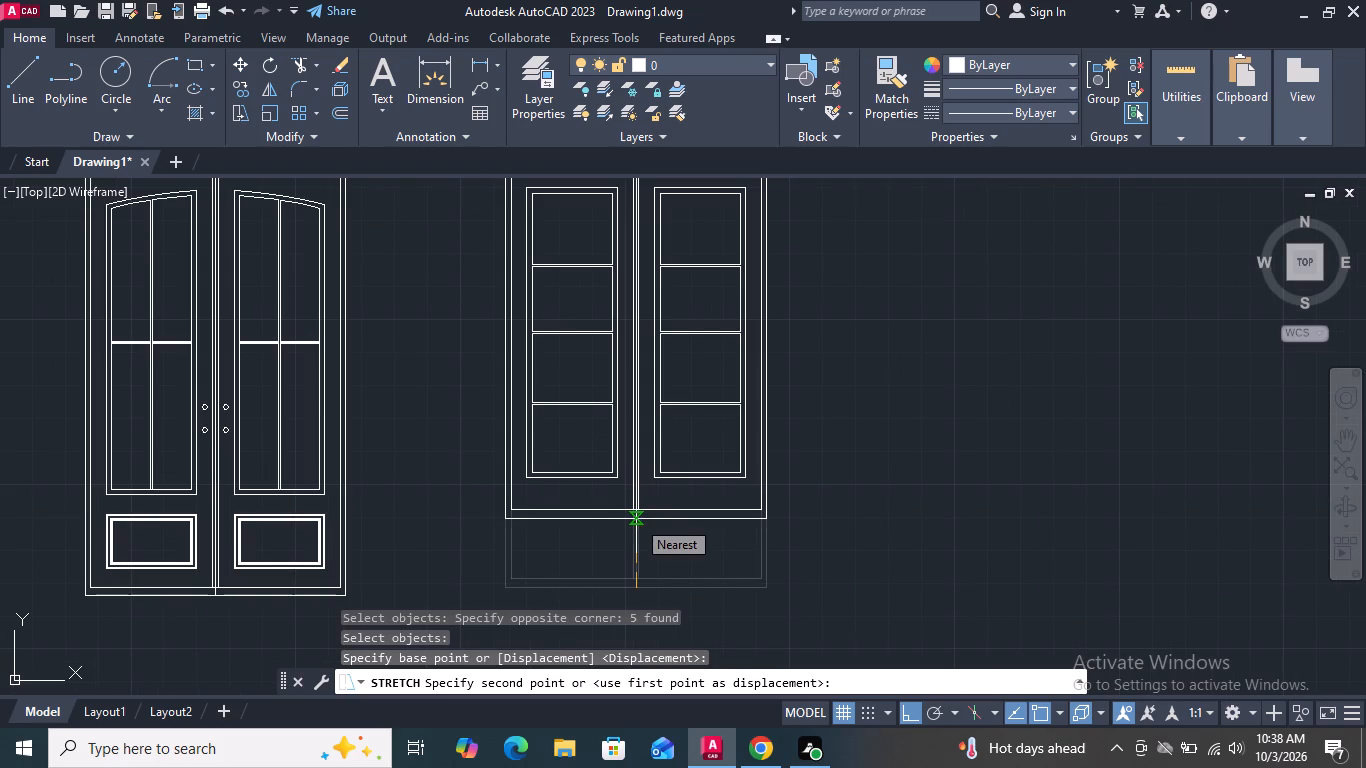
left_click(636, 519)
Scale up the whole copied door from its lower-left corner until it is about a third wider than the arched door.
scroll(644, 563, "down", 2)
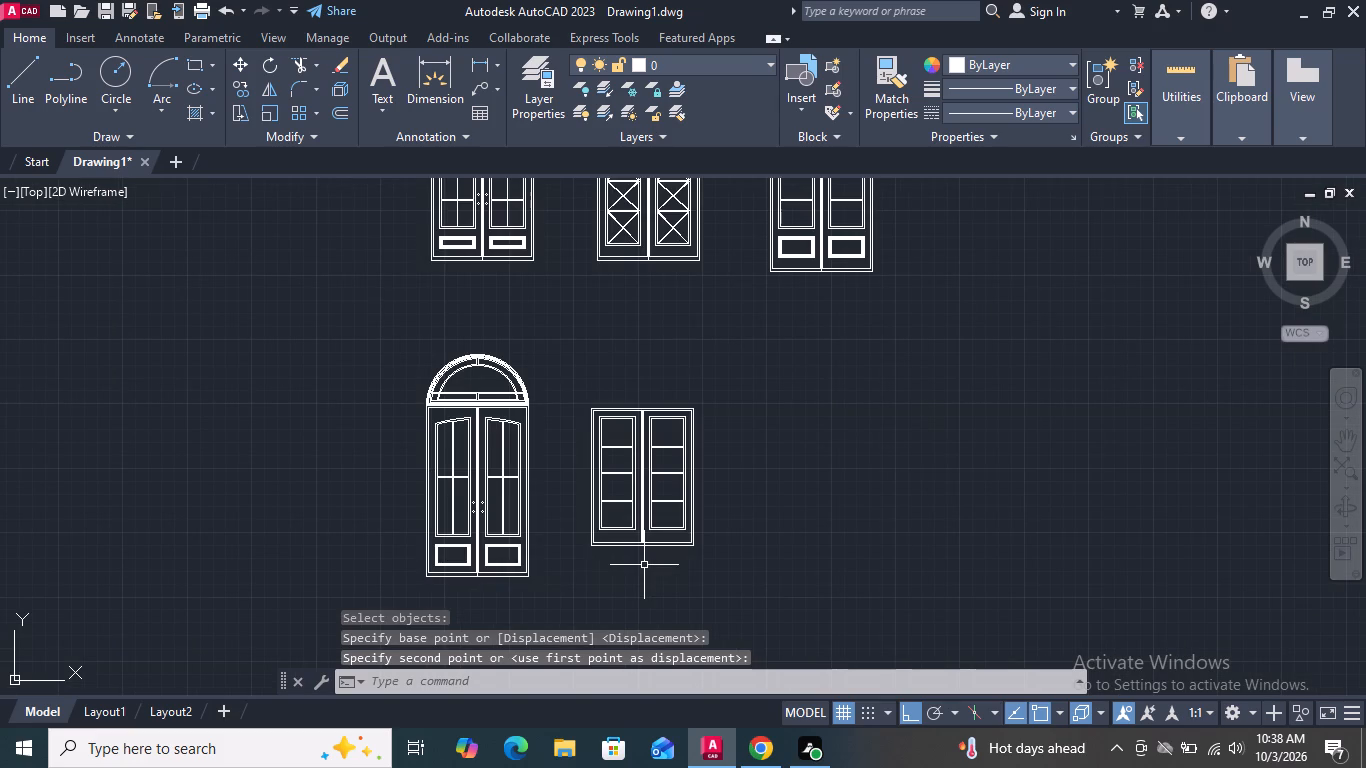
middle_click_drag(677, 457, 677, 458)
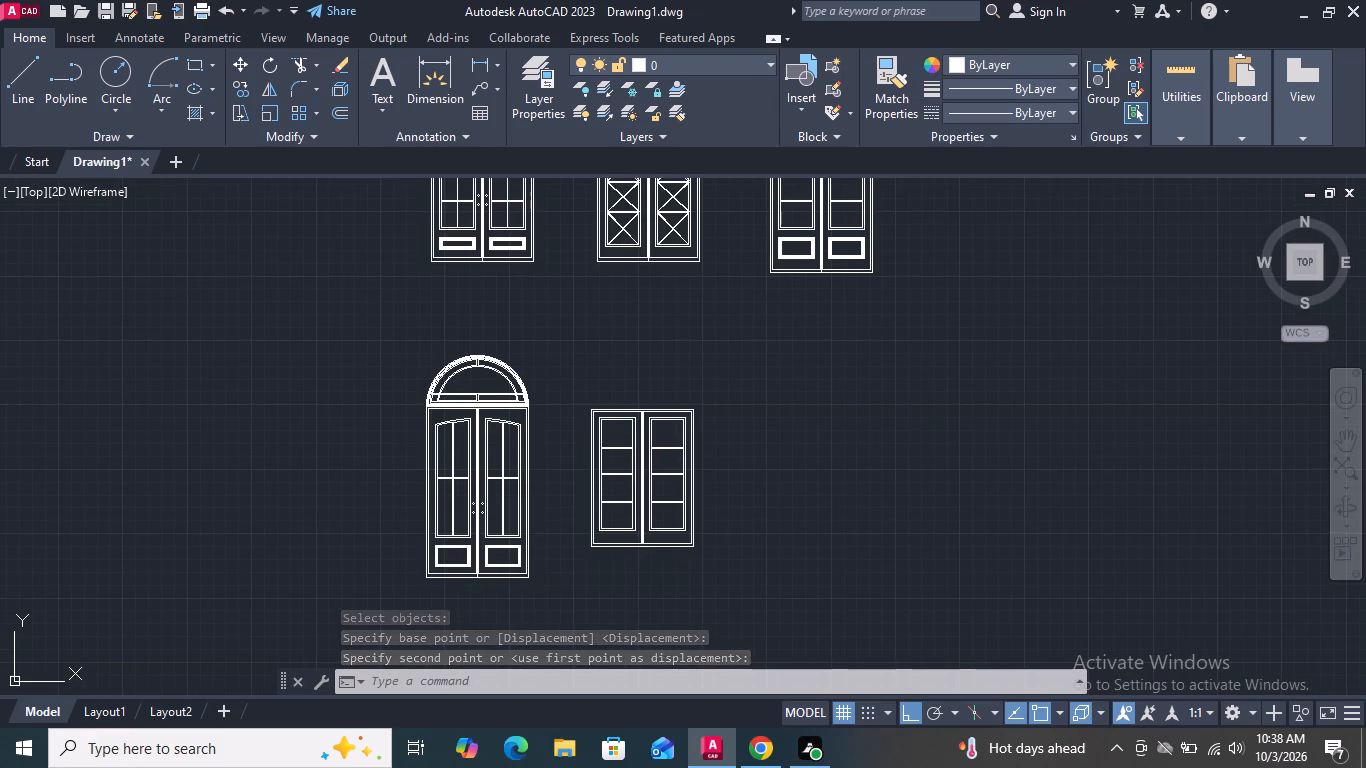
middle_click_drag(677, 458, 676, 414)
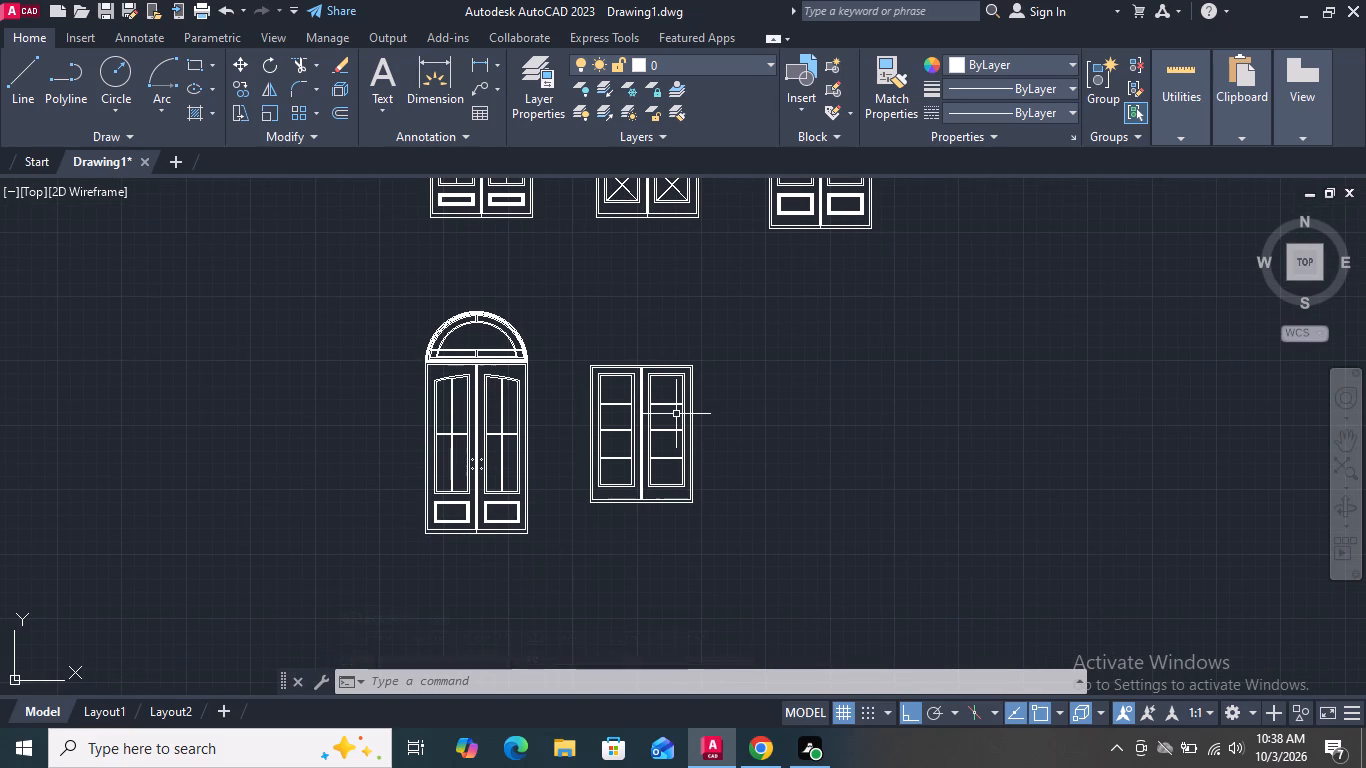
middle_click_drag(676, 414, 612, 564)
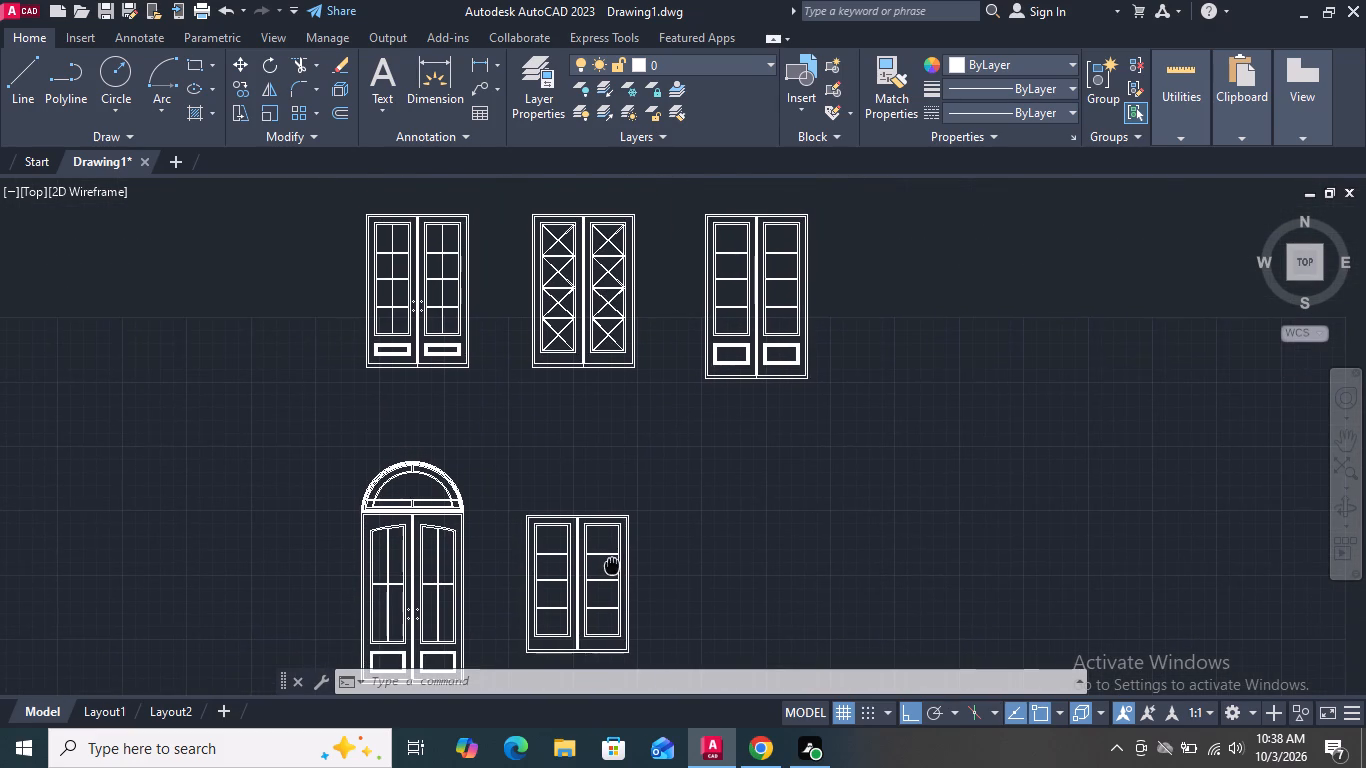
middle_click_drag(612, 564, 660, 436)
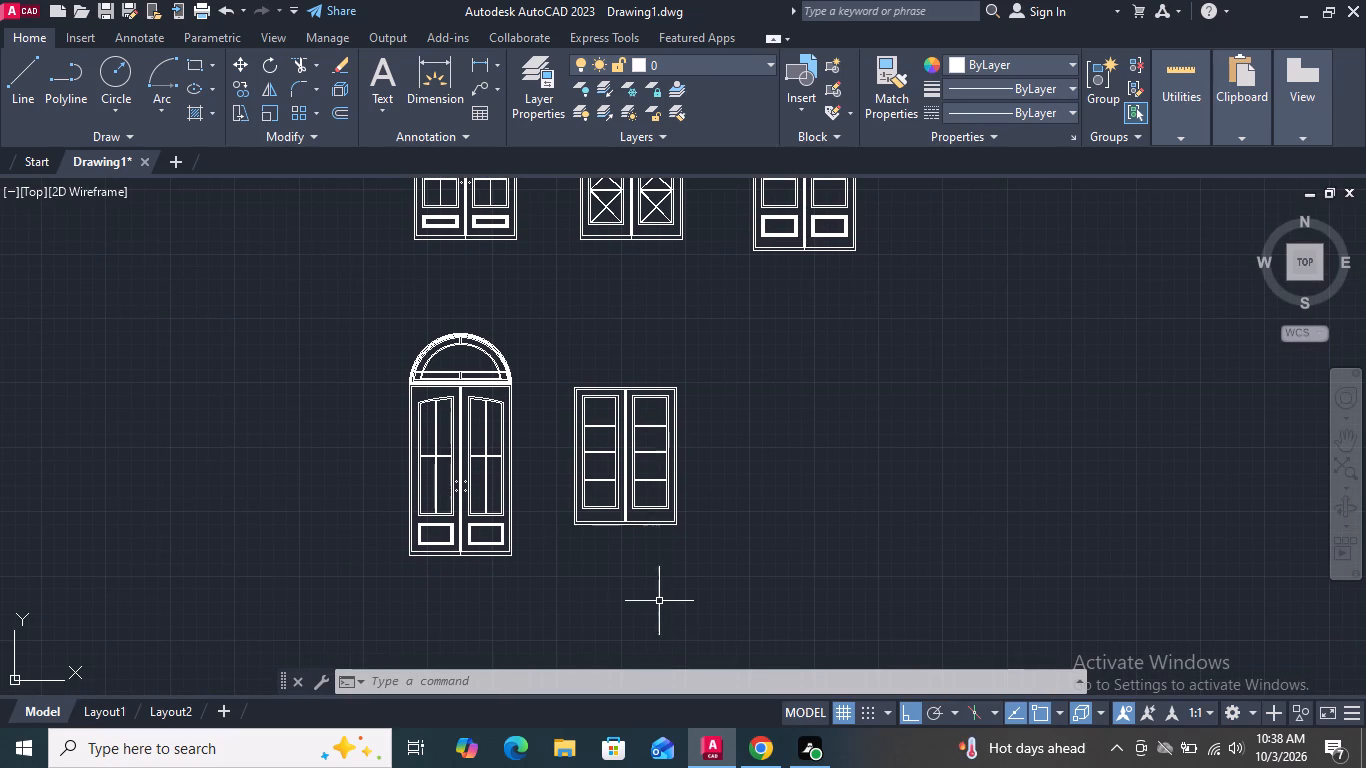
left_click(265, 115)
left_click(751, 585)
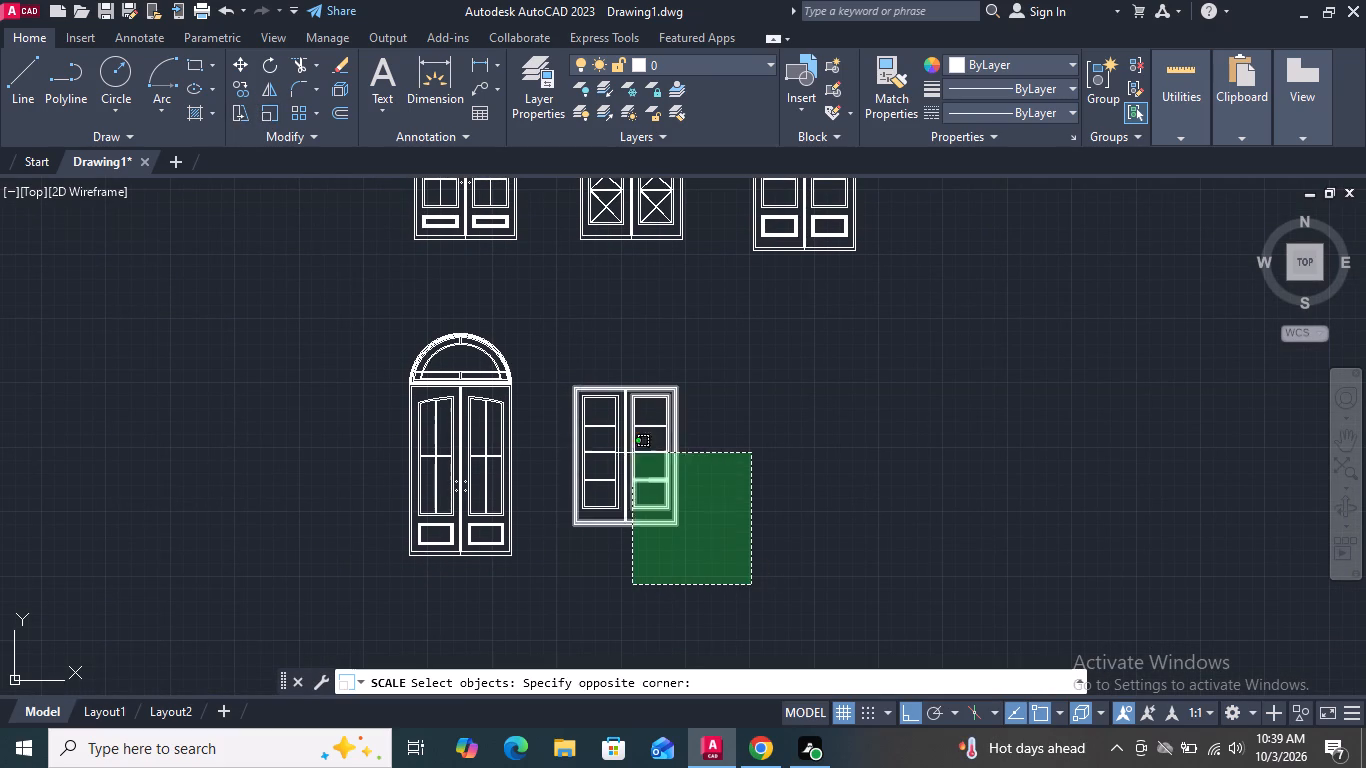
left_click(550, 327)
key("Return")
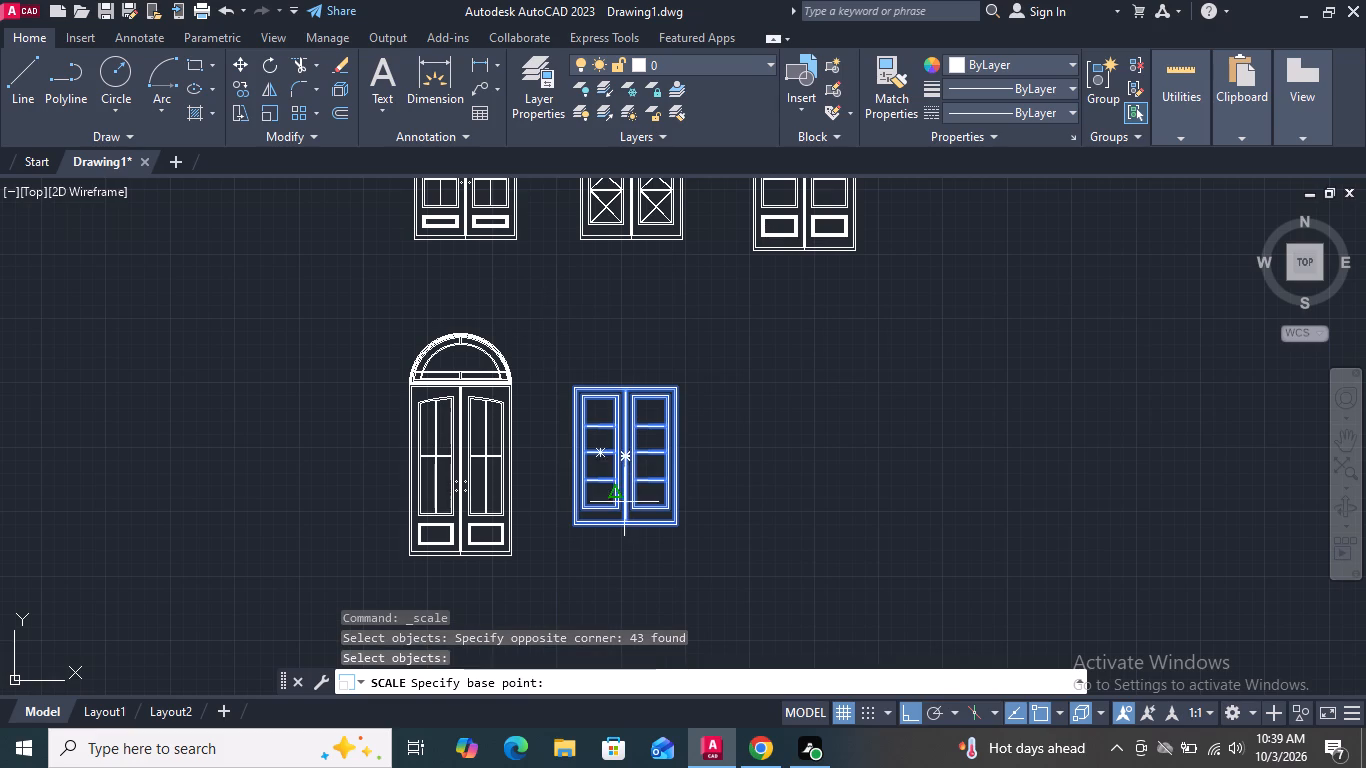
scroll(569, 547, "up", 2)
left_click(579, 491)
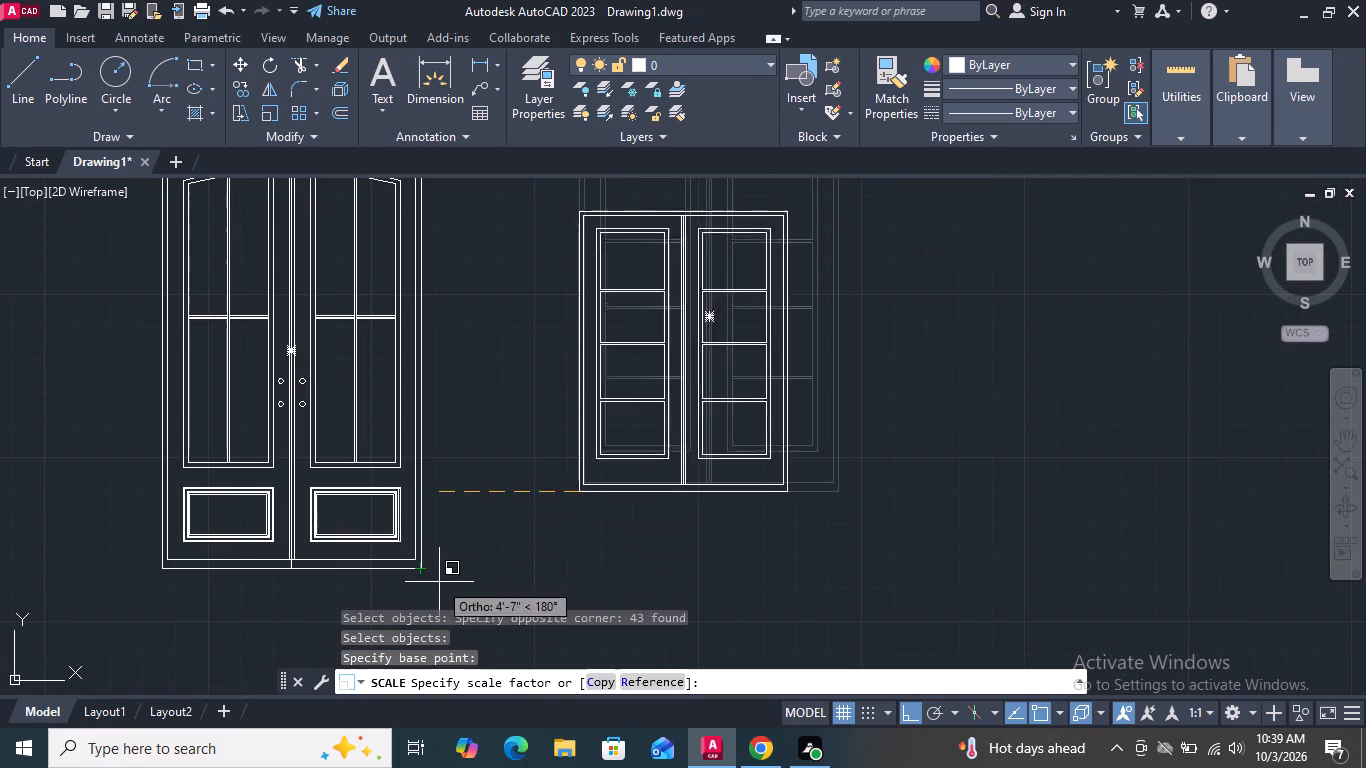
scroll(563, 534, "down", 2)
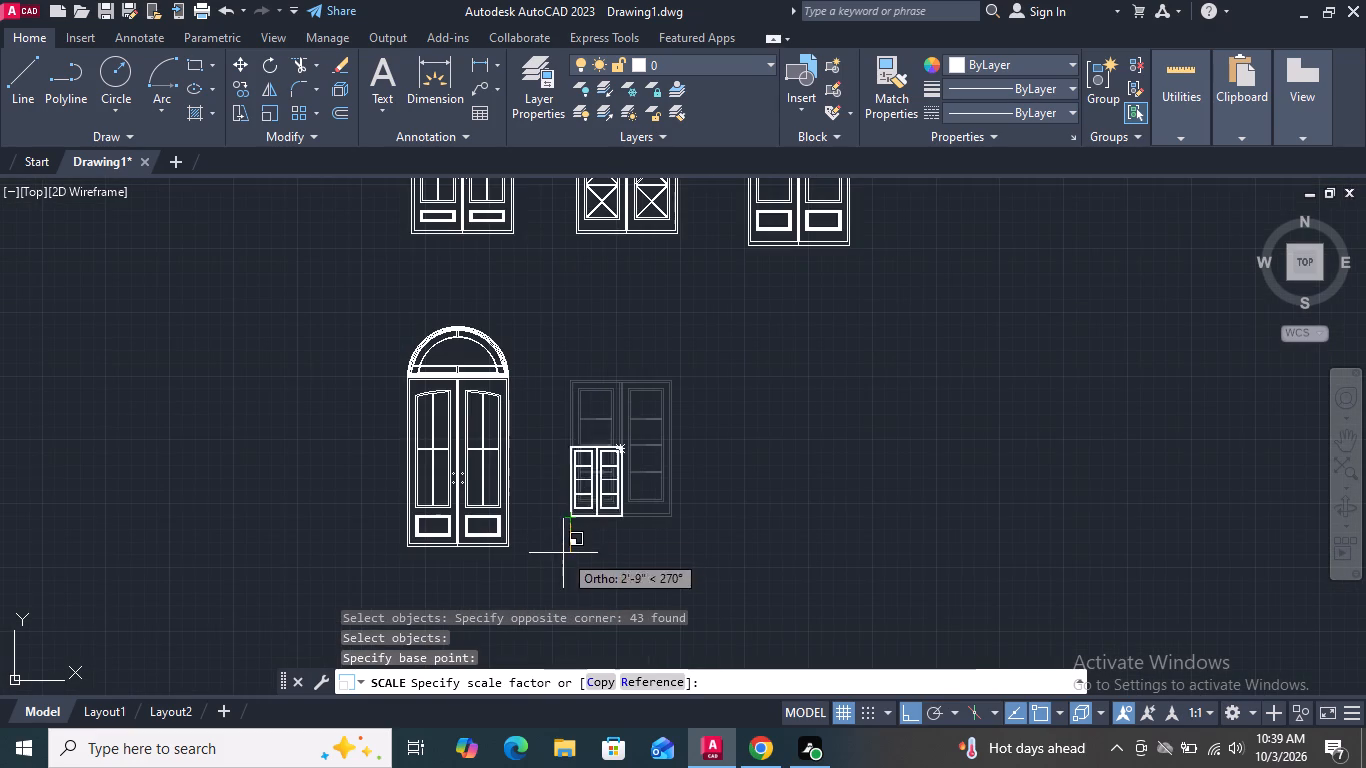
left_click(566, 609)
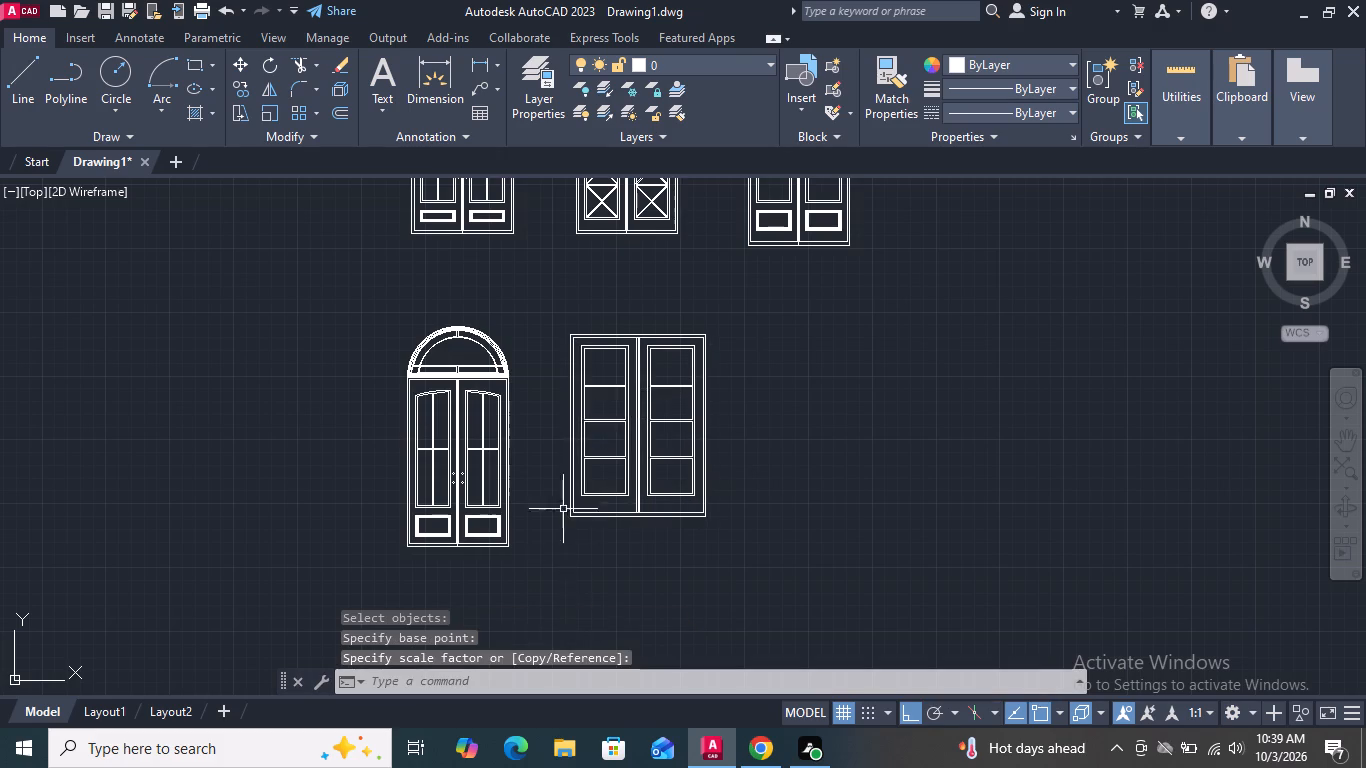
Move the enlarged door straight down so its base lines up with the base of the arched door.
scroll(563, 495, "down", 2)
scroll(626, 517, "up", 1)
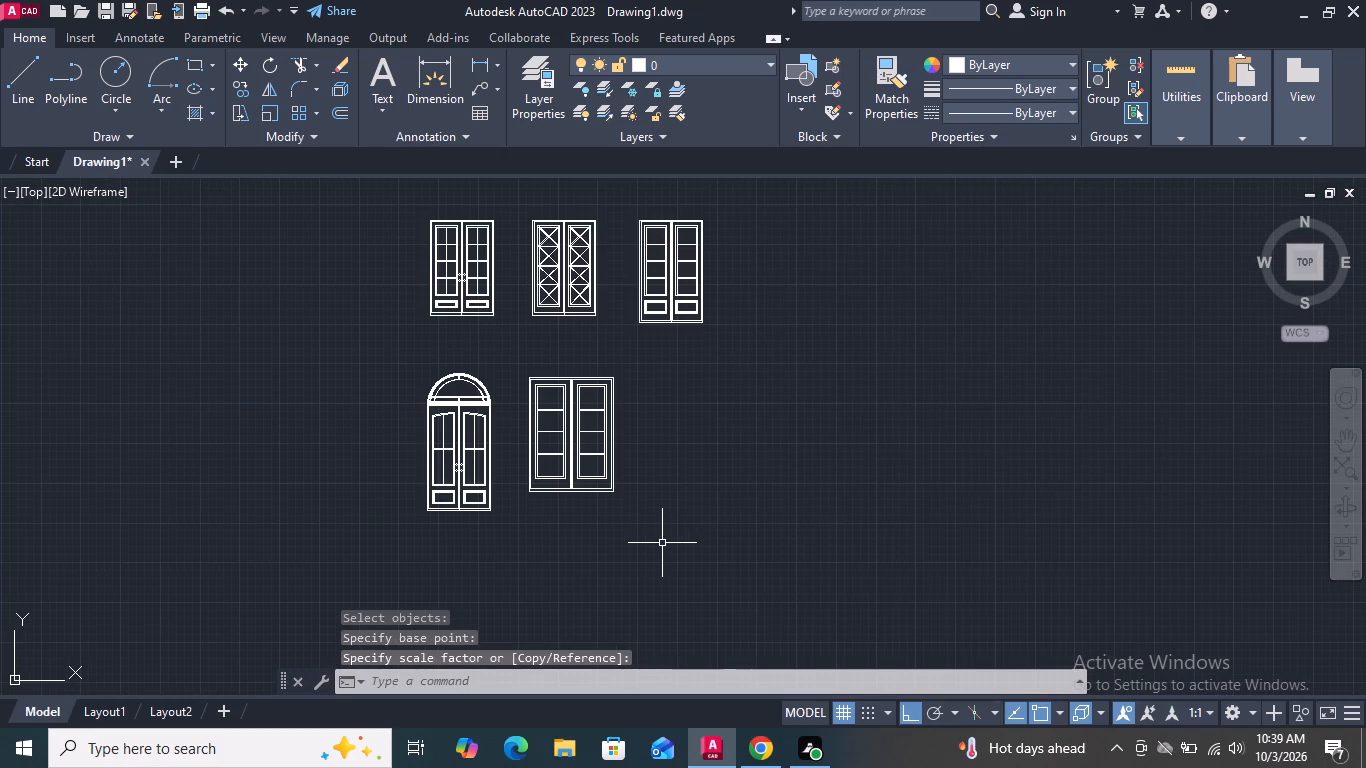
left_click(661, 526)
left_click(528, 354)
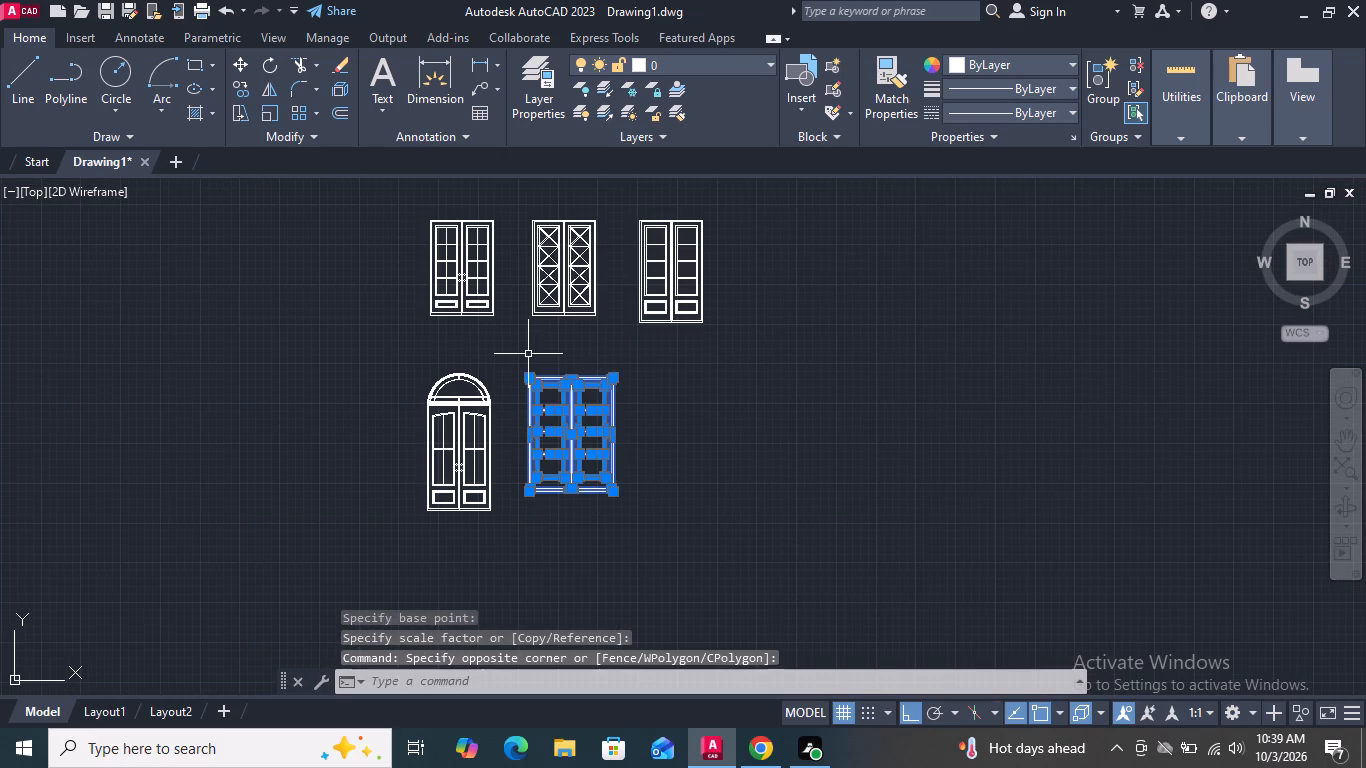
key("m")
key("Return")
scroll(501, 507, "up", 3)
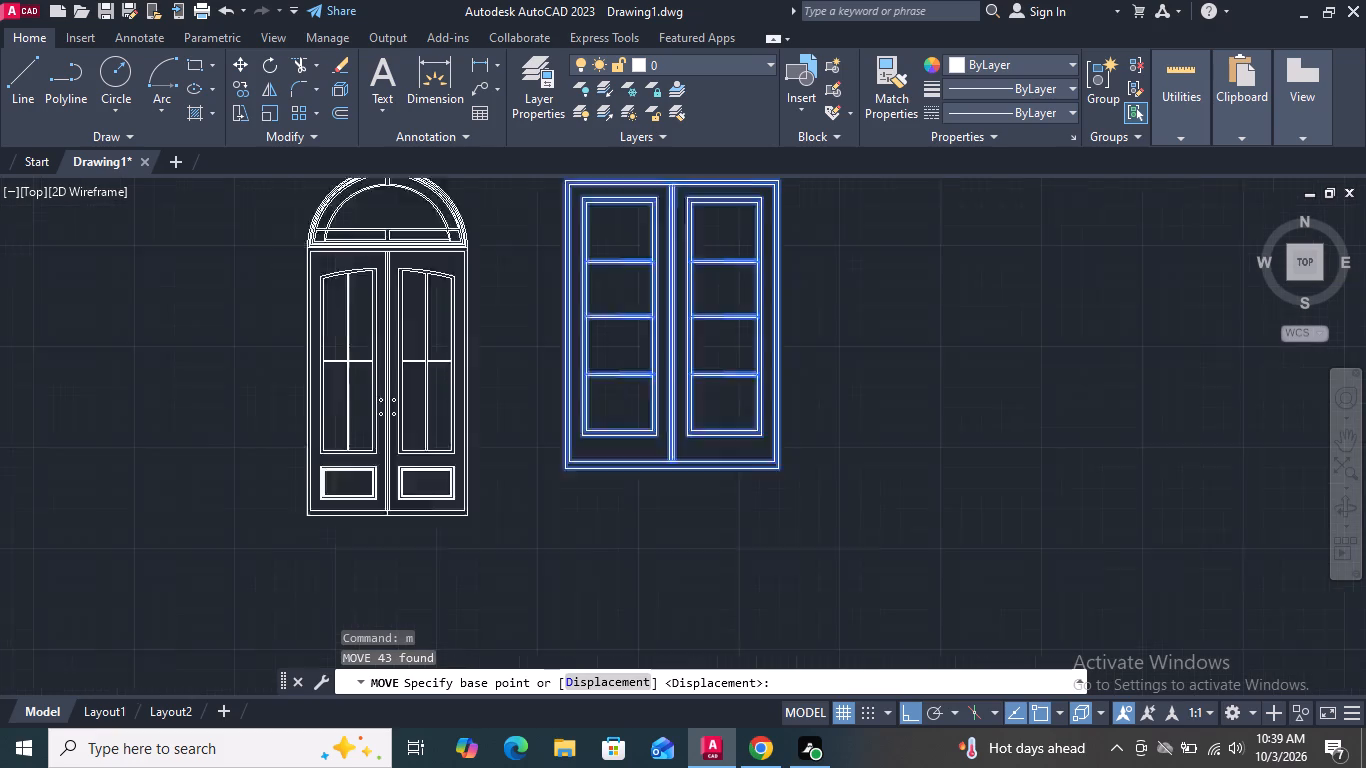
left_click(597, 448)
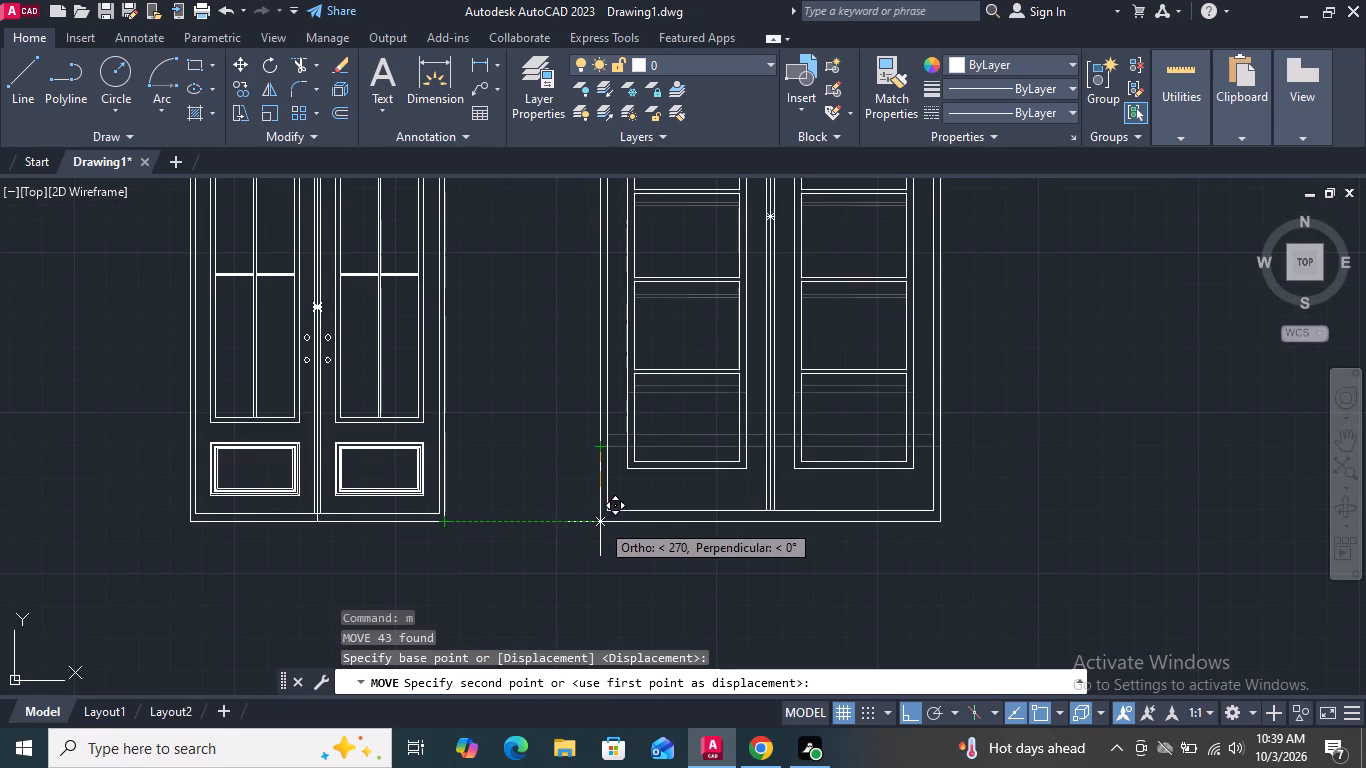
left_click(600, 522)
scroll(631, 550, "down", 2)
key("space")
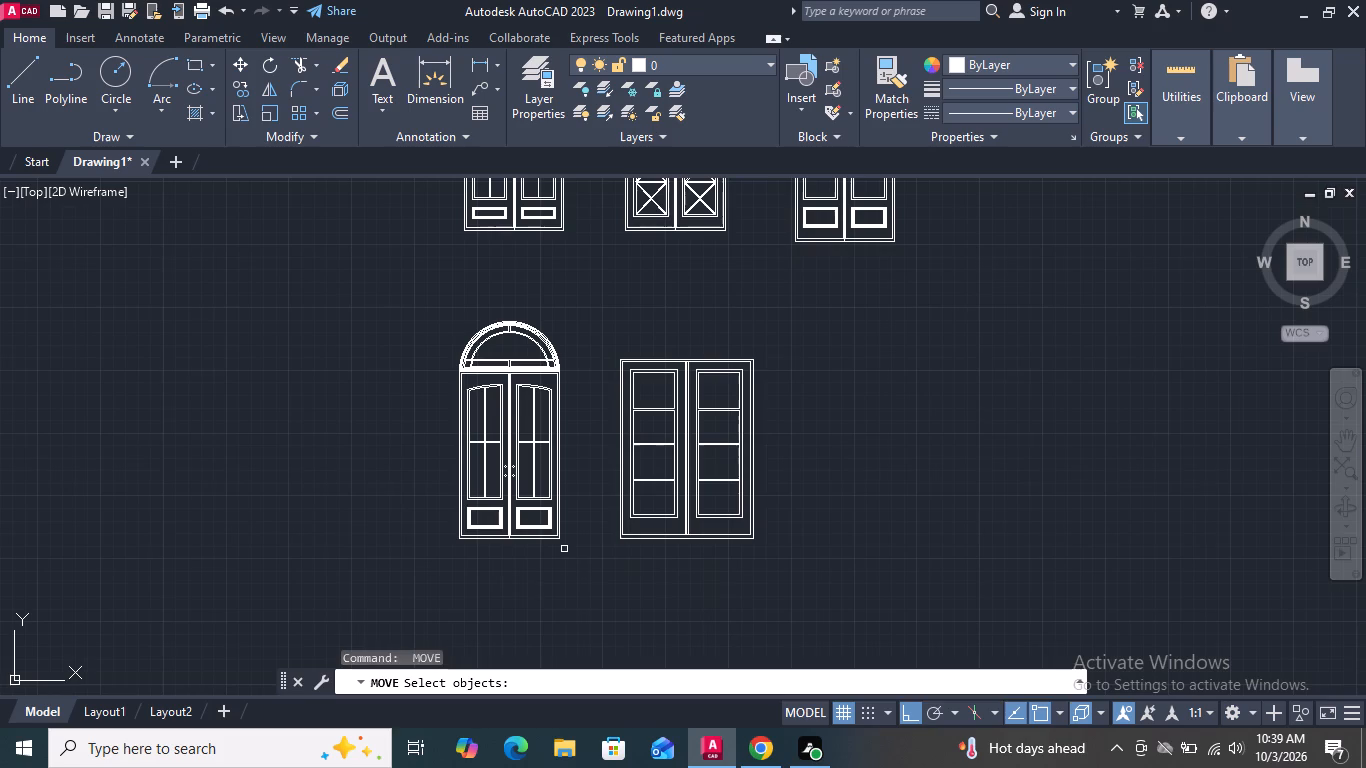
key("Escape")
Stretch the right side of the enlarged door inward about 6", narrowing the right leaf's glazing together with the frame.
scroll(641, 467, "up", 1)
middle_click_drag(636, 444, 623, 431)
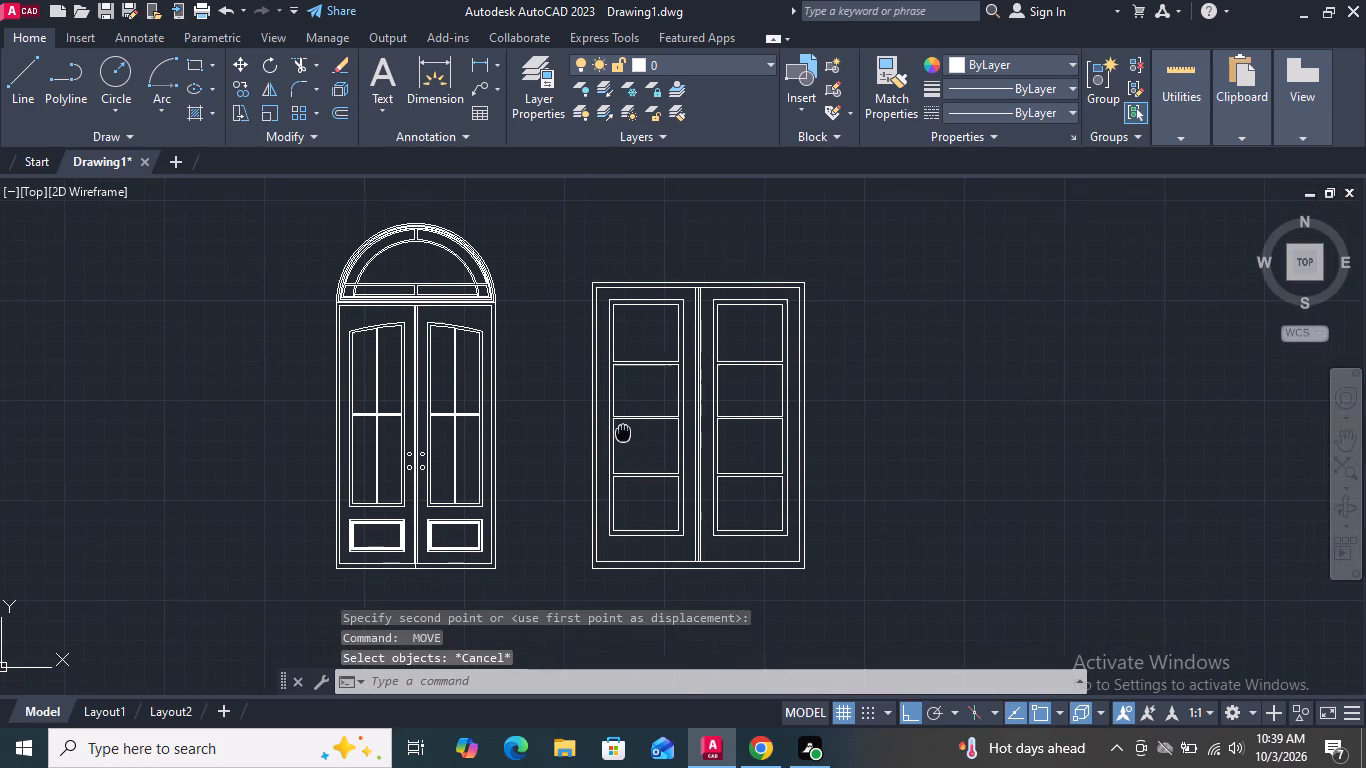
middle_click_drag(623, 431, 611, 427)
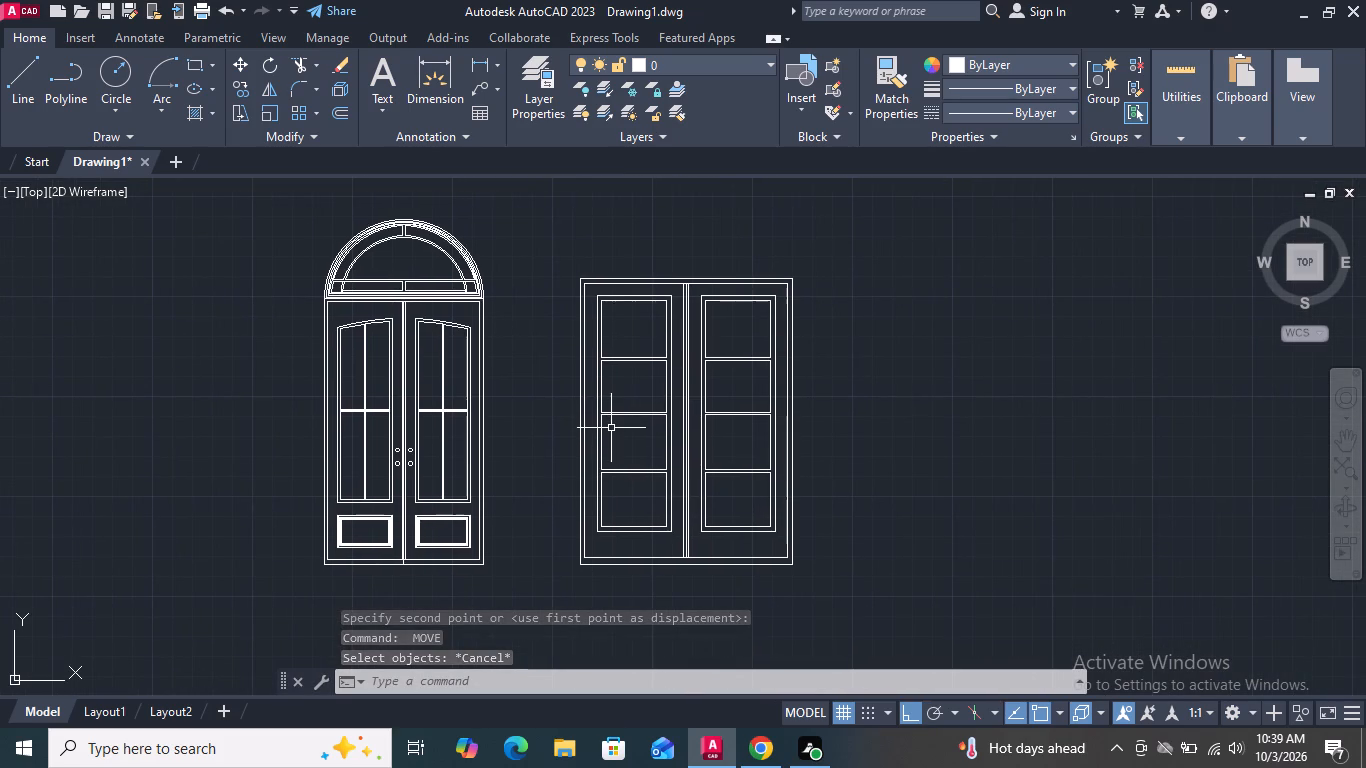
scroll(611, 428, "down", 2)
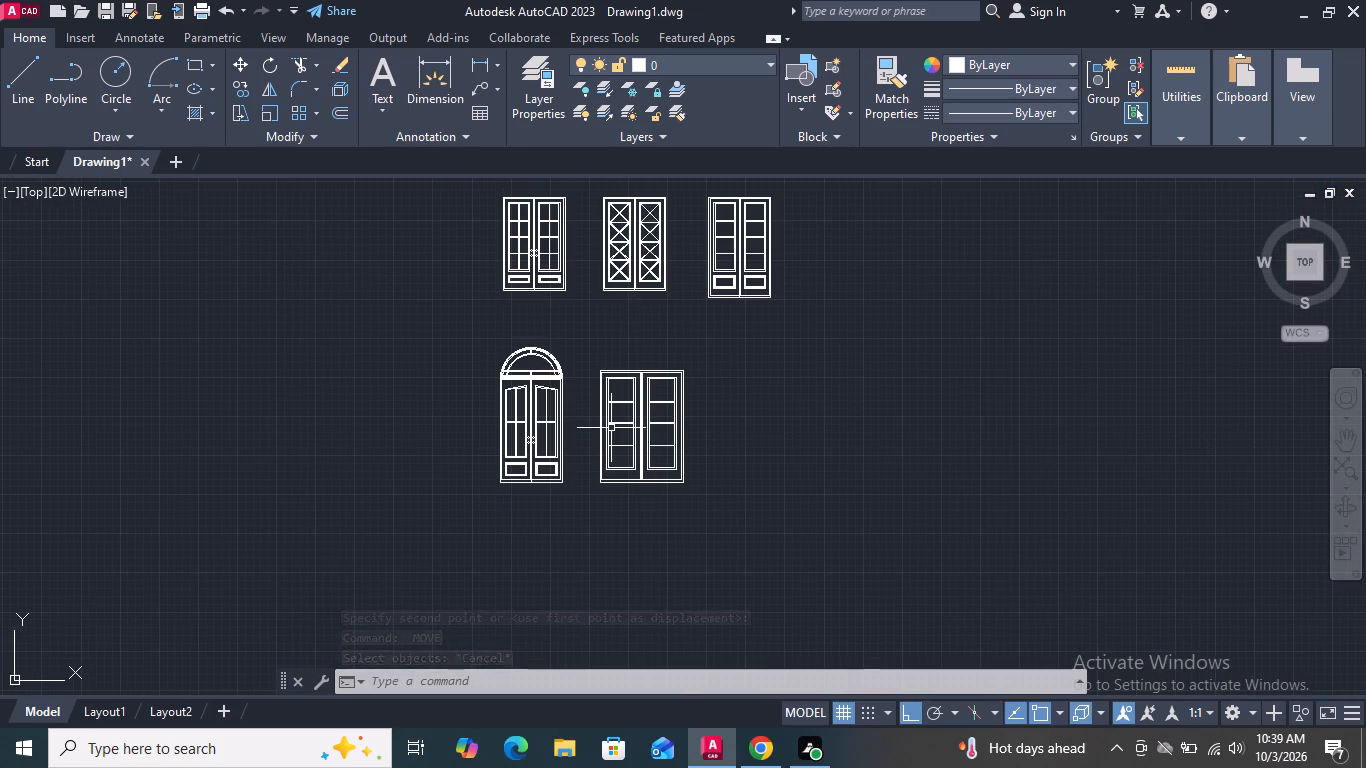
scroll(658, 446, "up", 1)
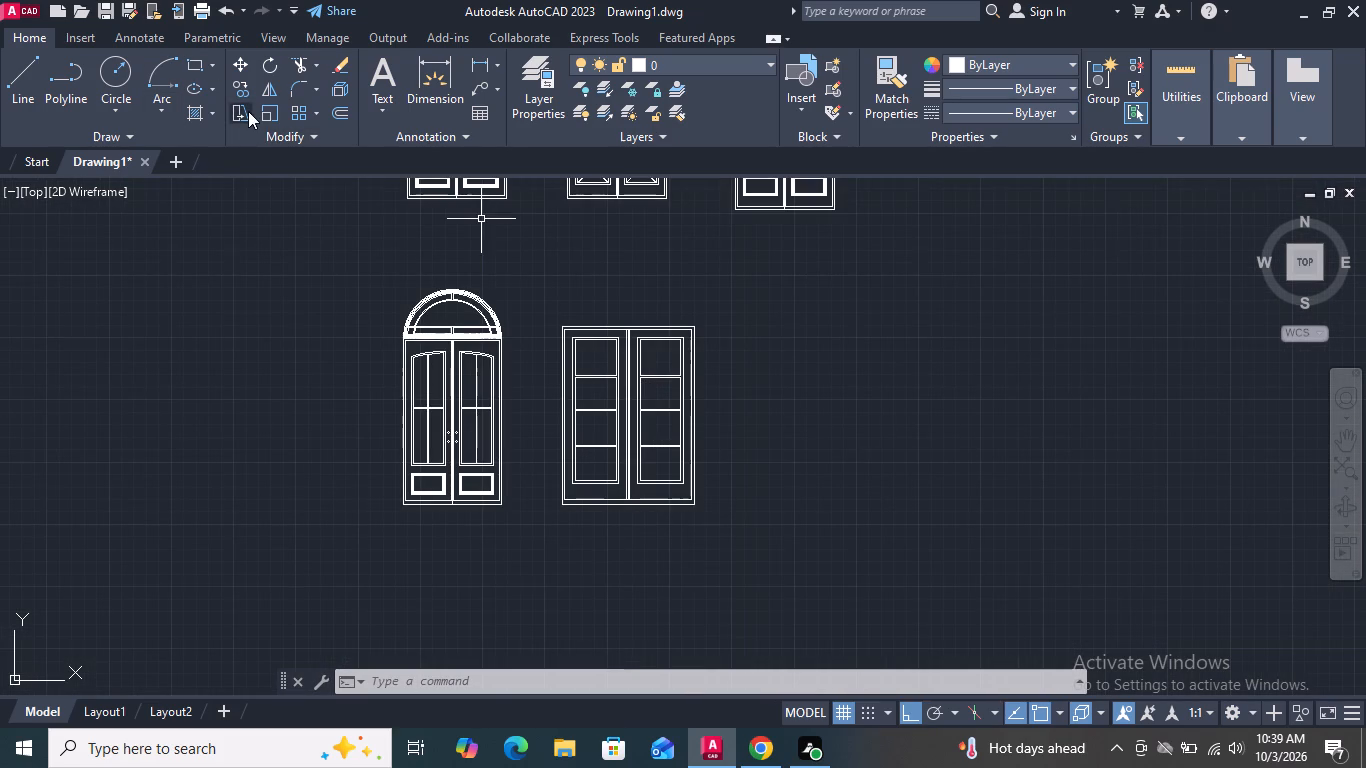
left_click(245, 108)
scroll(642, 443, "up", 1)
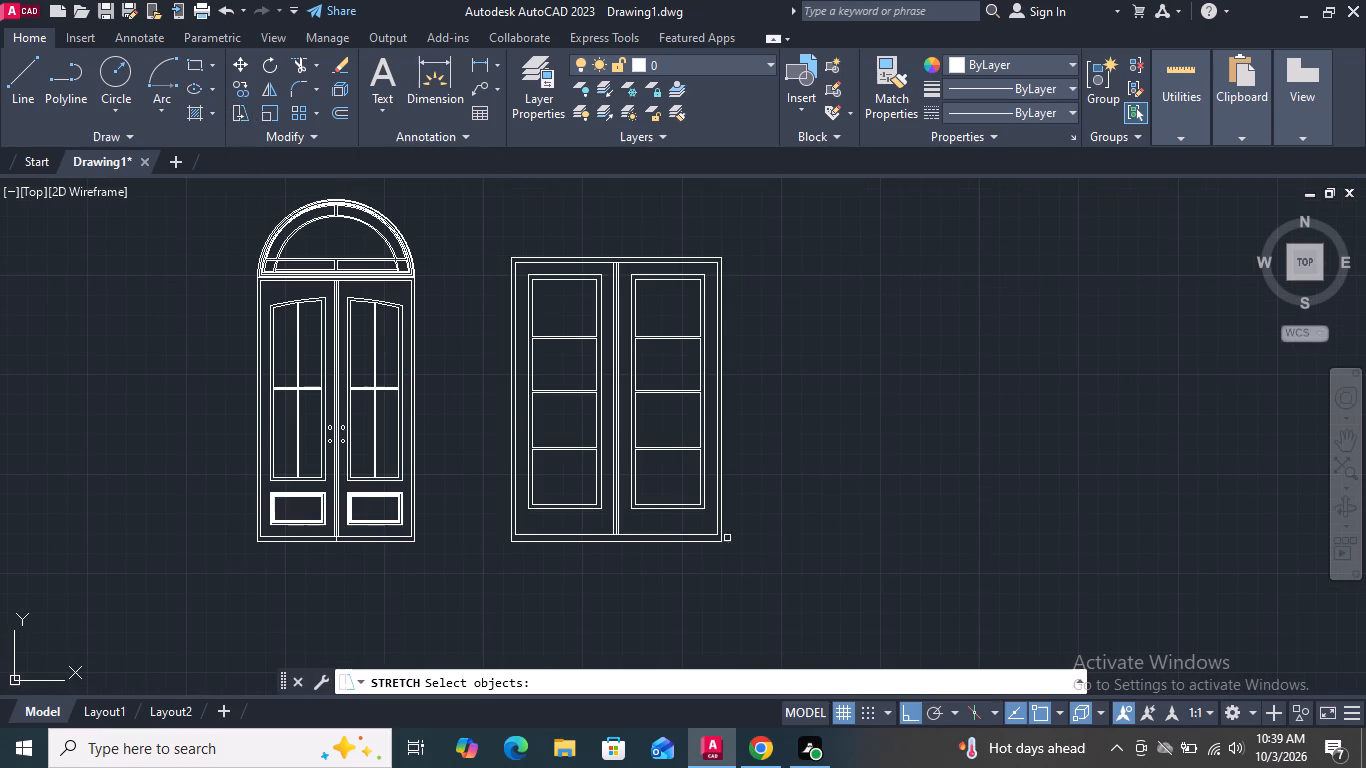
left_click(803, 585)
left_click(671, 219)
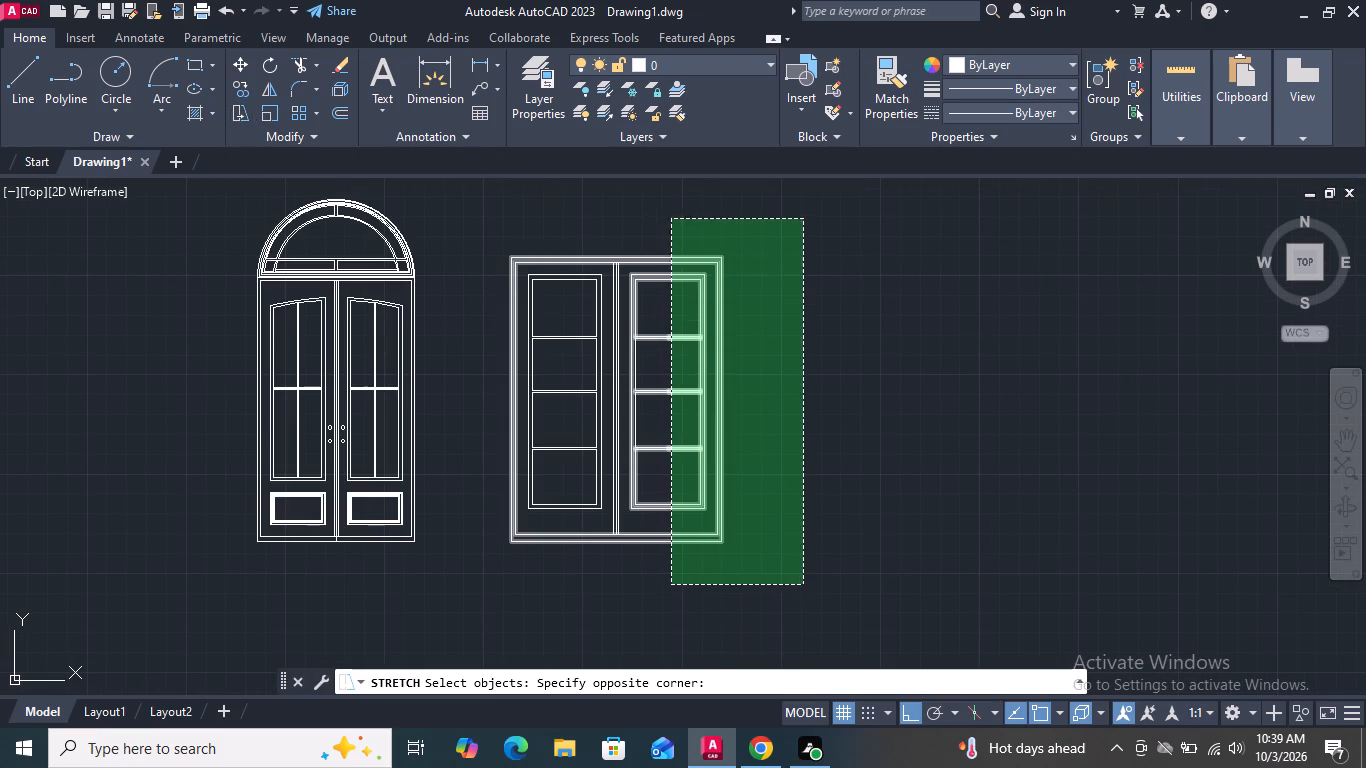
key("Return")
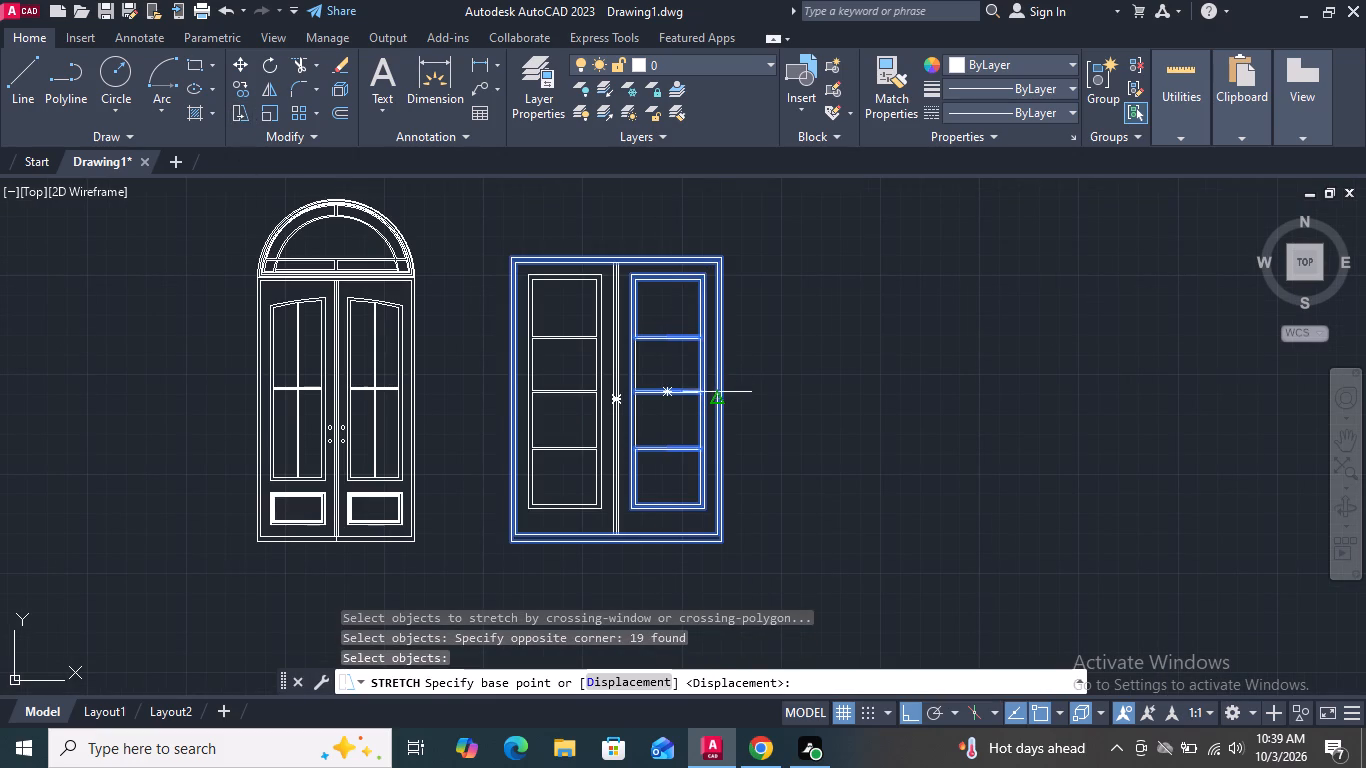
left_click(720, 395)
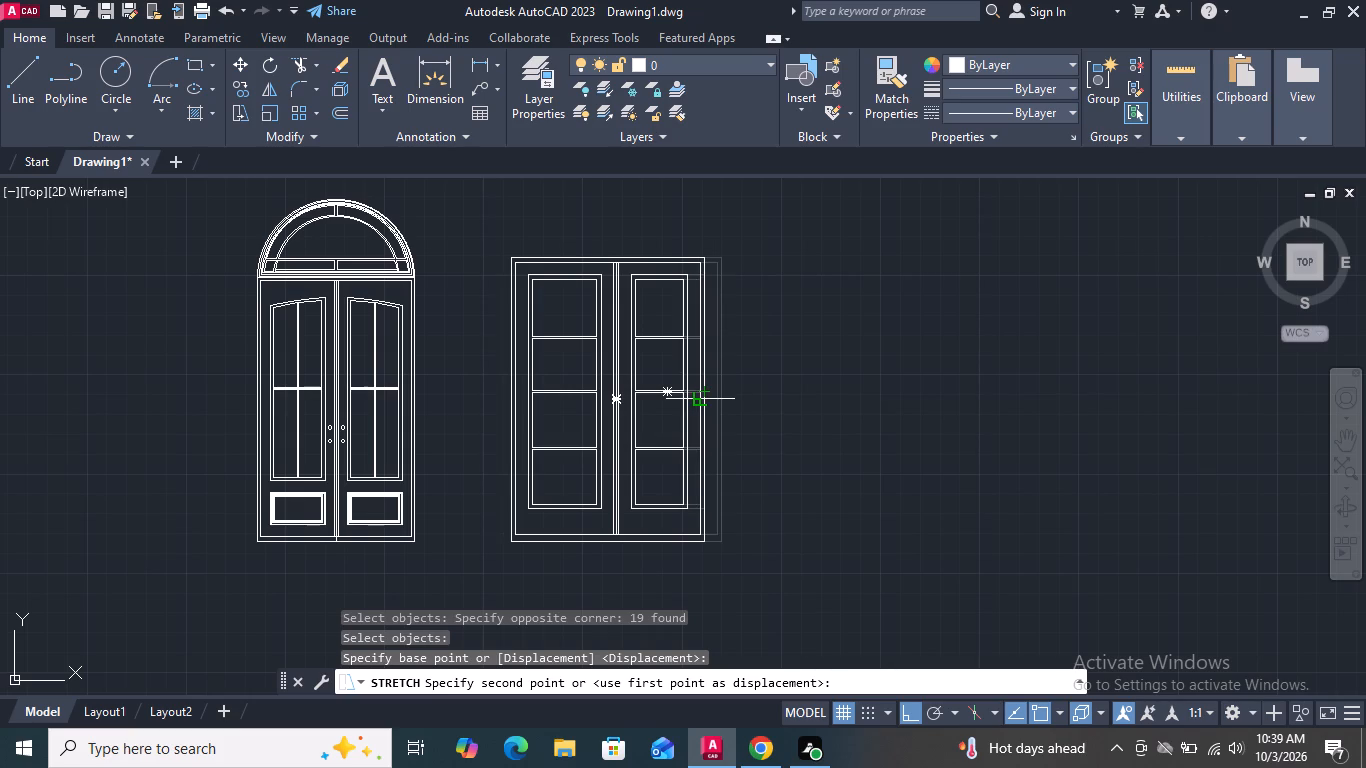
scroll(706, 402, "up", 4)
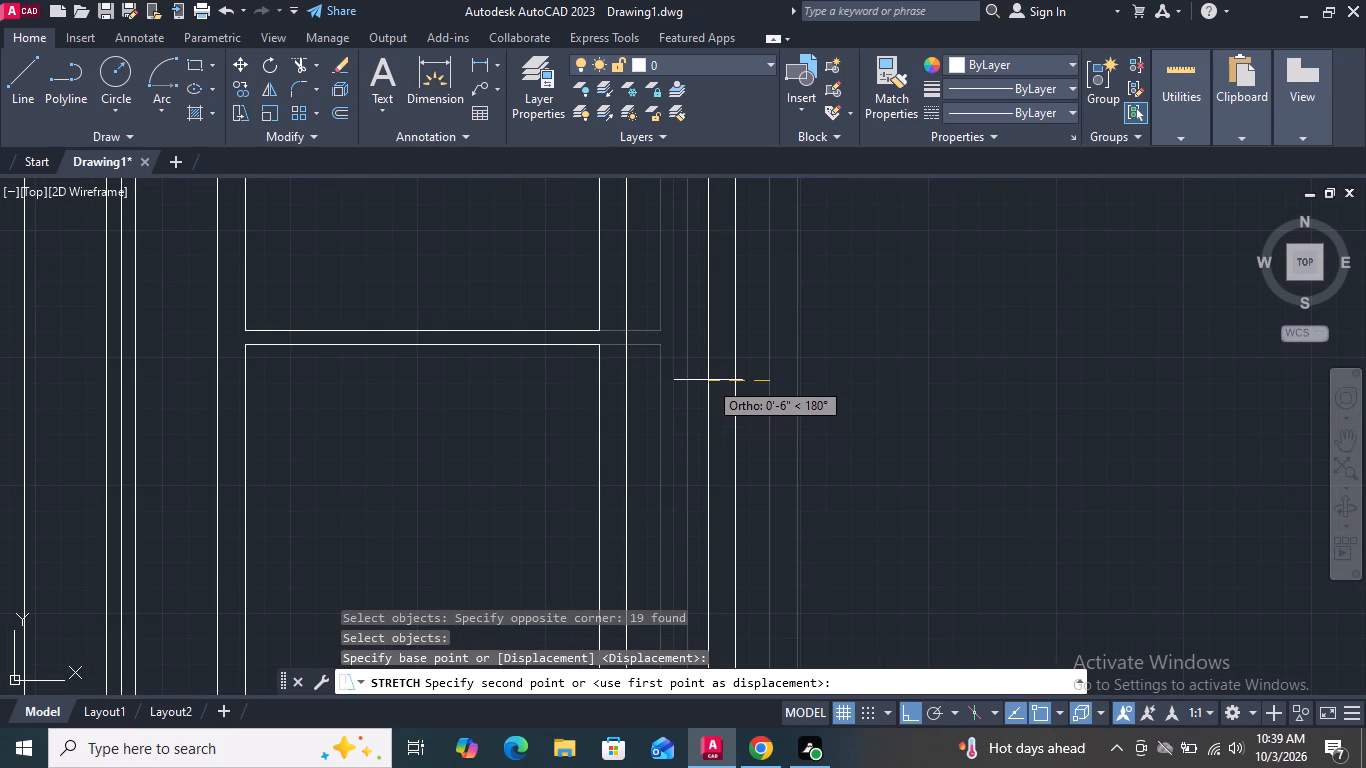
left_click(708, 380)
Stretch the left side of the enlarged door inward, narrowing the left leaf's glazing together with the frame.
scroll(813, 371, "down", 4)
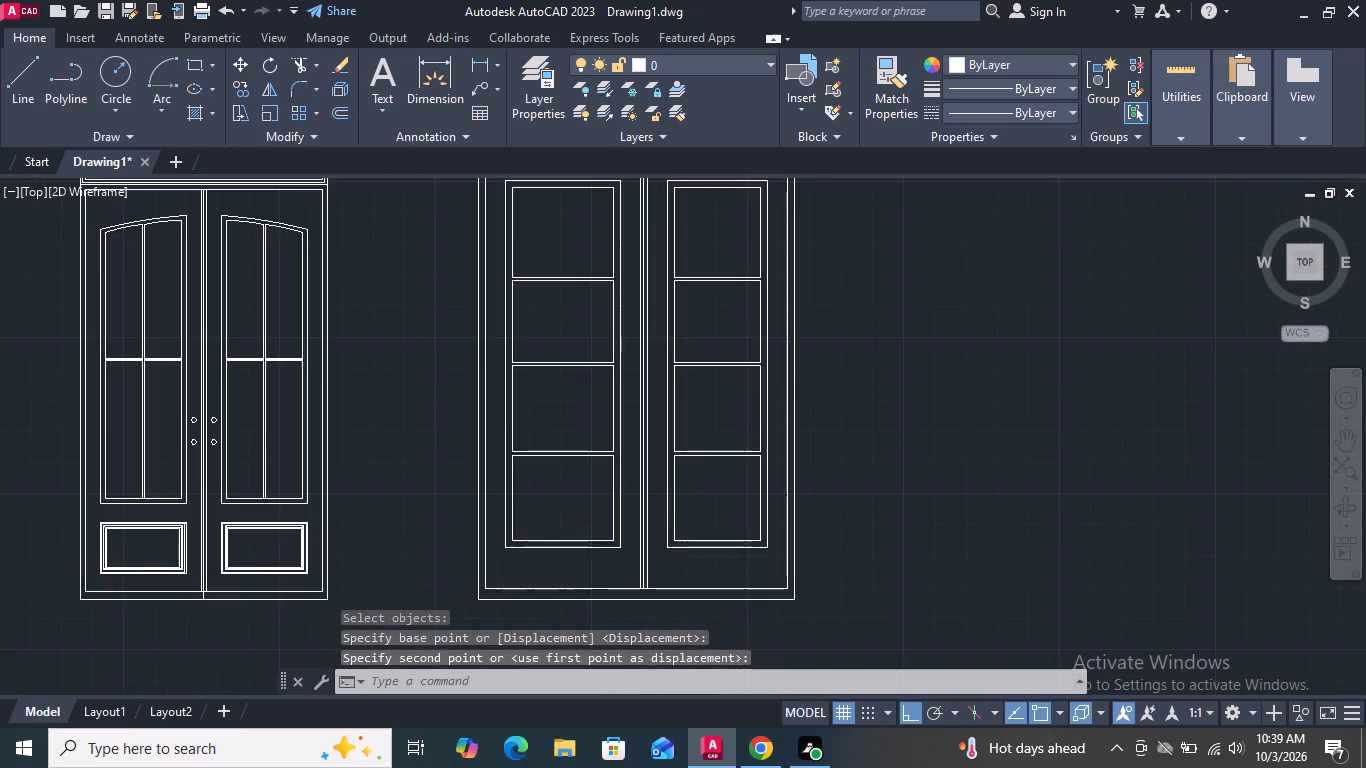
scroll(825, 377, "down", 1)
scroll(804, 448, "up", 1)
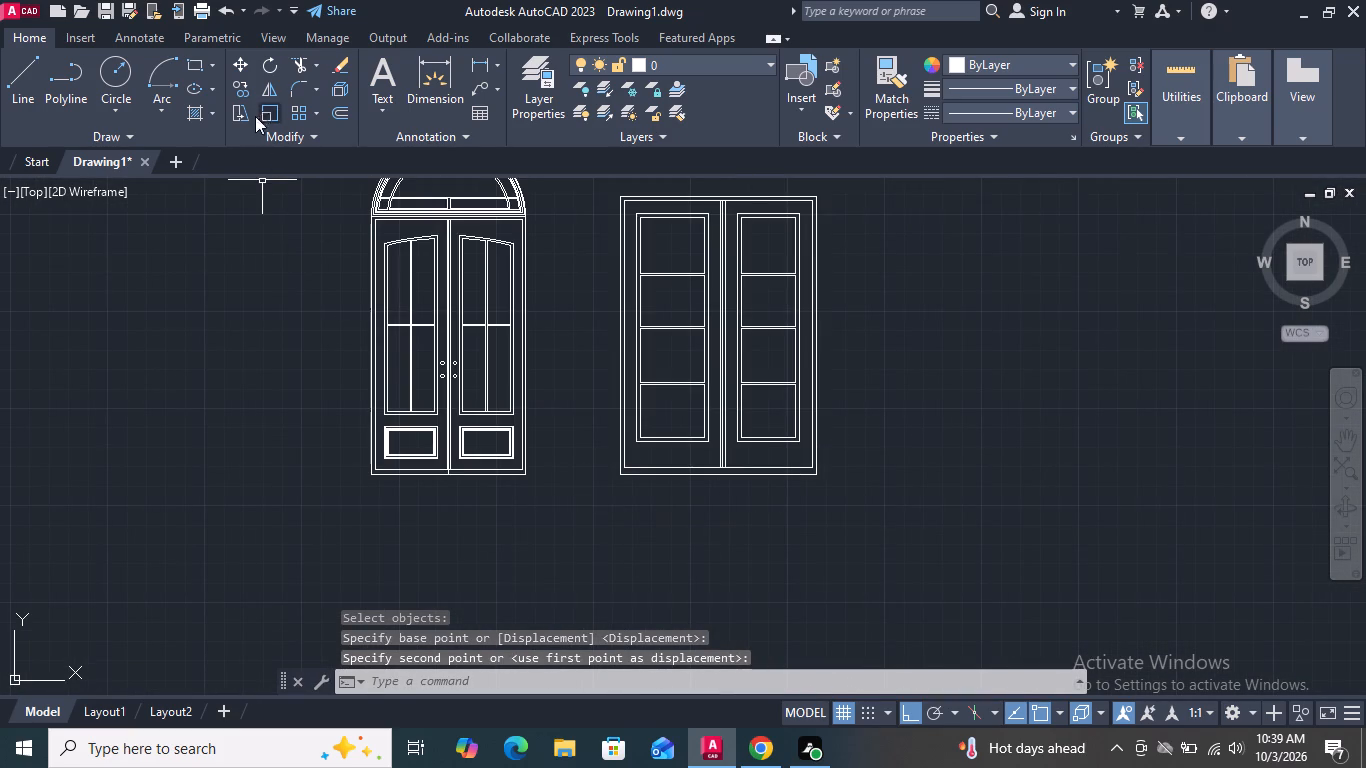
left_click(236, 119)
scroll(486, 430, "down", 1)
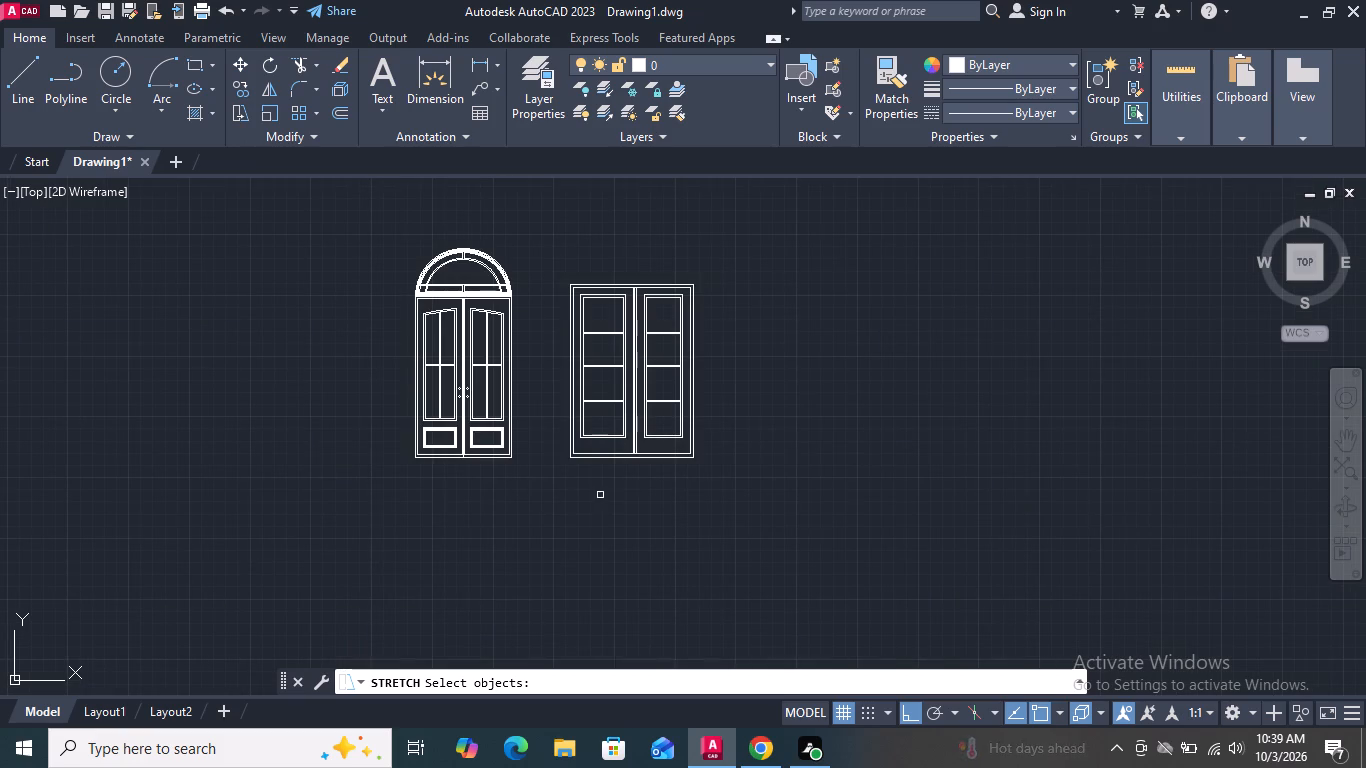
left_click(600, 495)
left_click(546, 252)
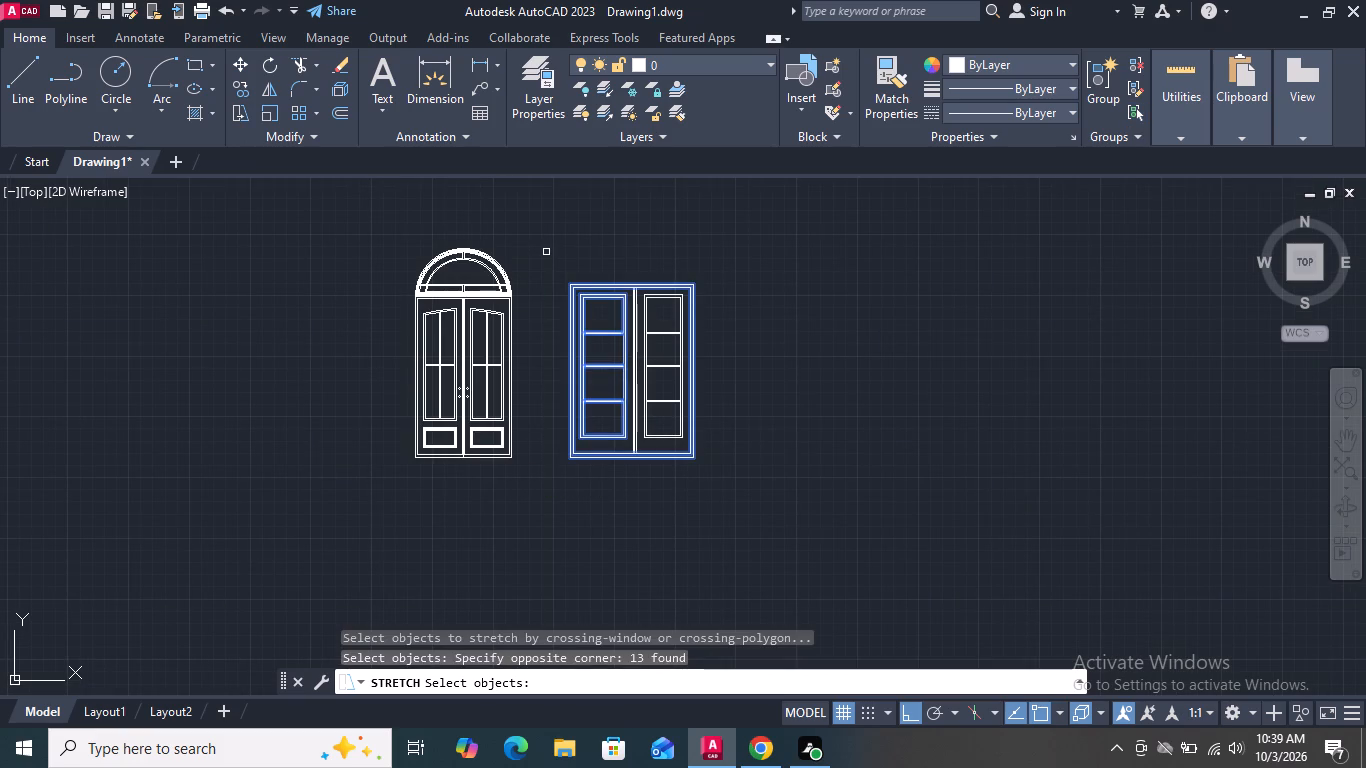
key("Return")
scroll(634, 391, "up", 2)
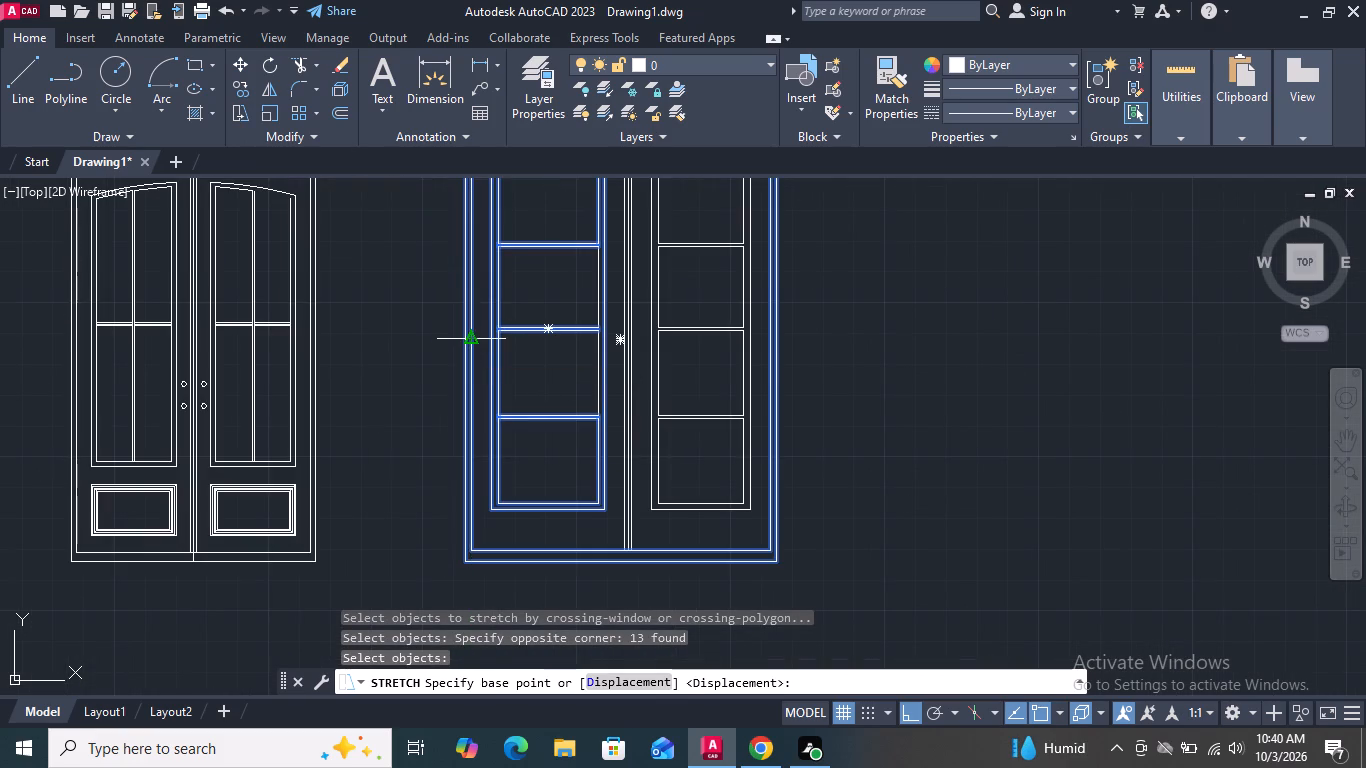
left_click(470, 334)
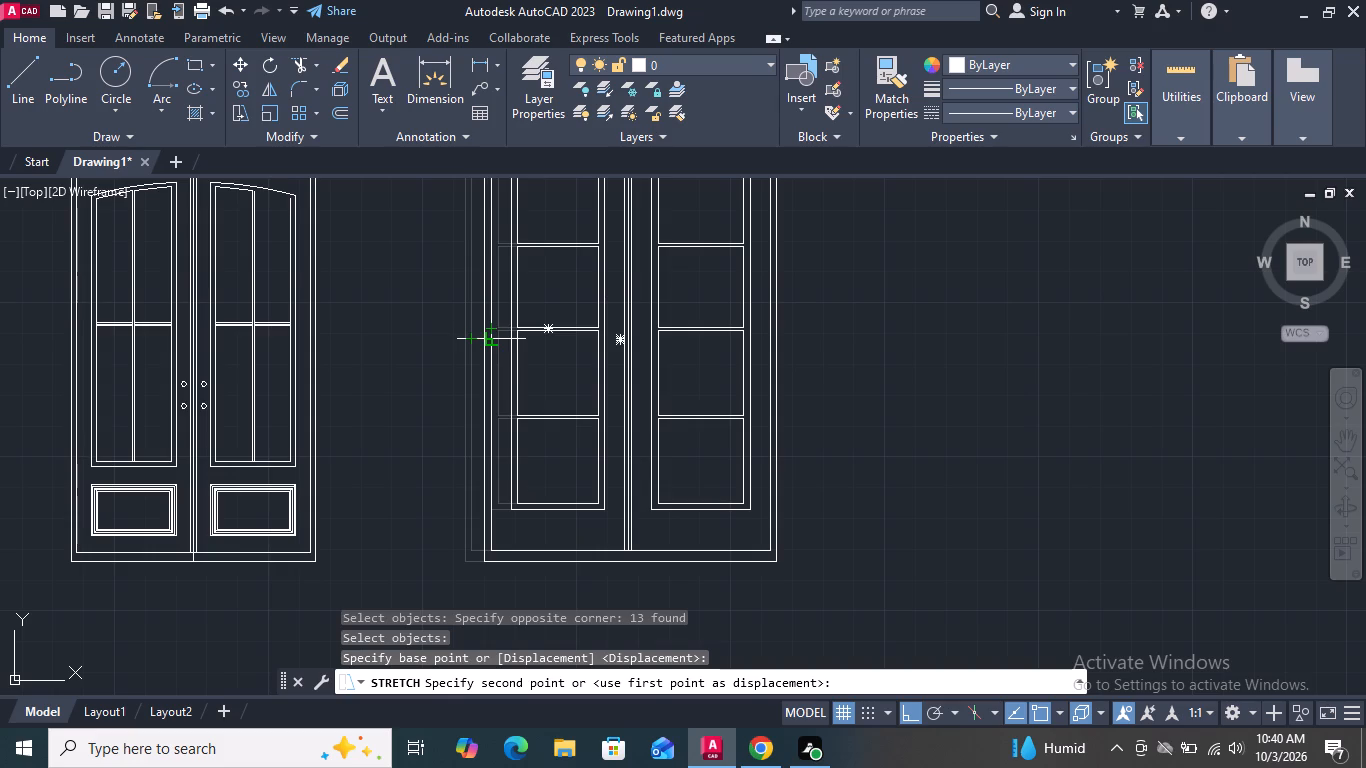
scroll(487, 337, "up", 2)
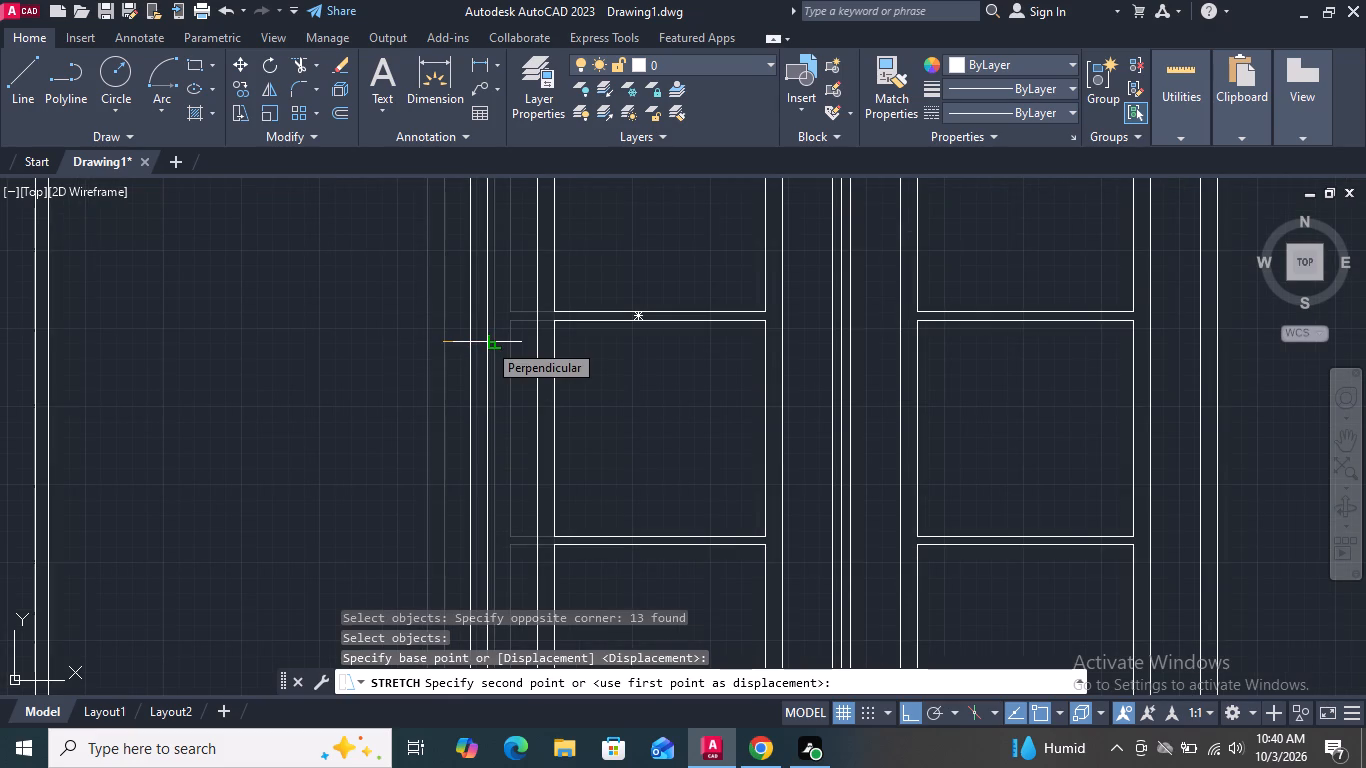
left_click(489, 343)
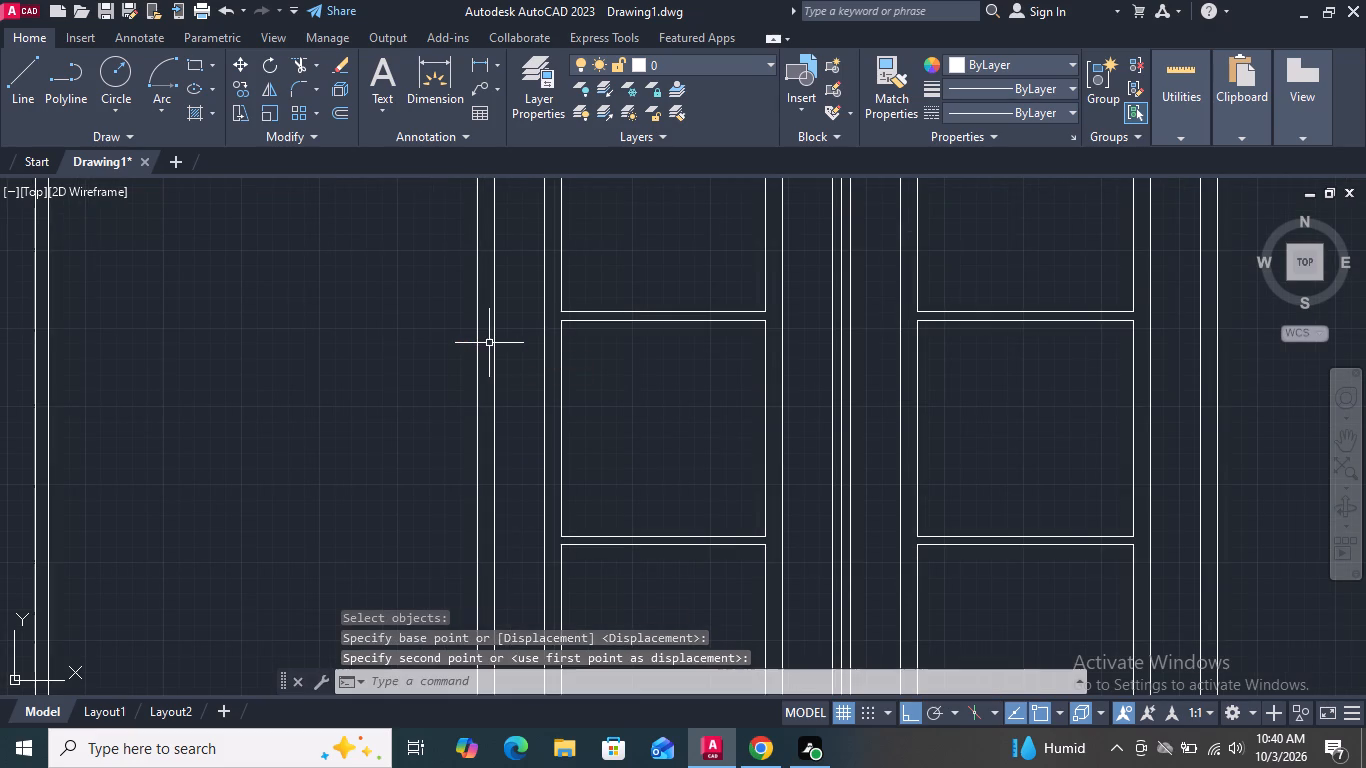
scroll(488, 348, "down", 3)
key("Escape")
scroll(196, 111, "down", 1)
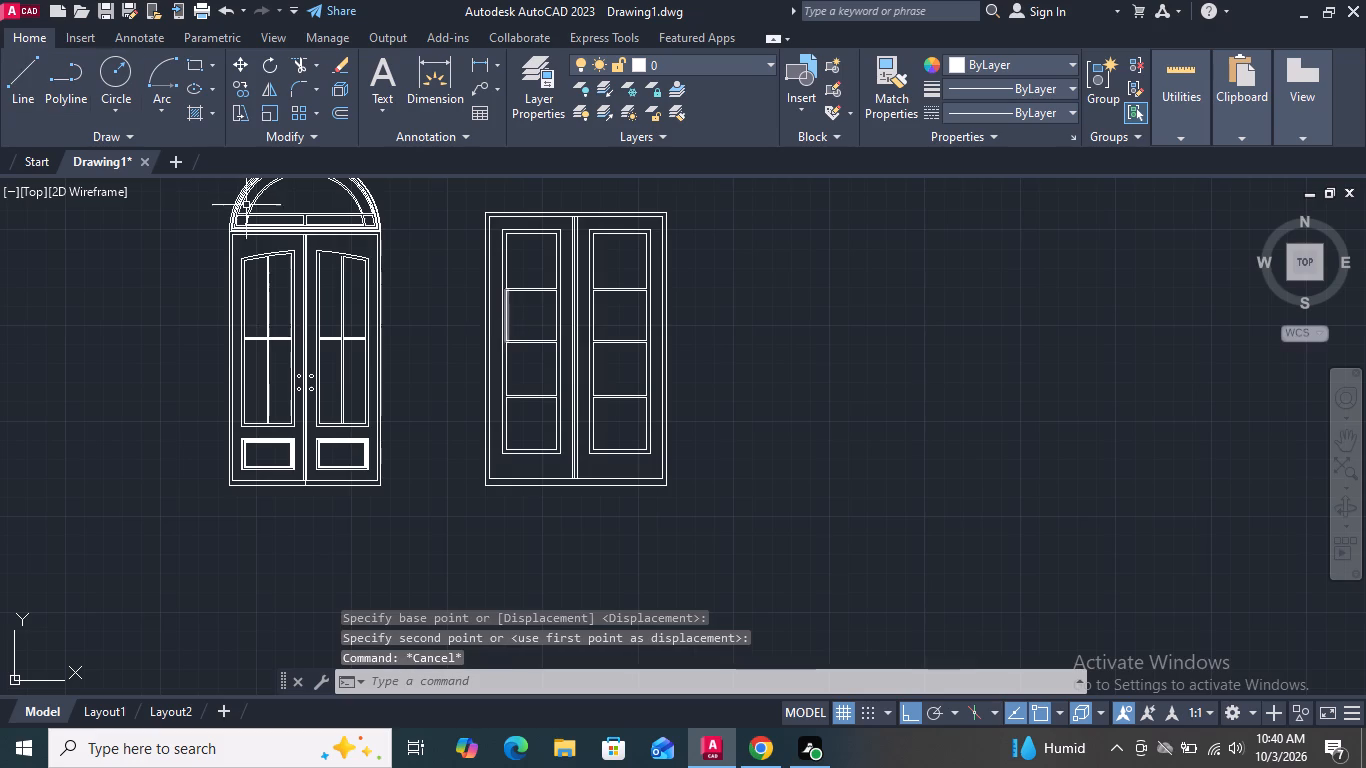
Draw a transom rectangle on top of the enlarged door, spanning the full frame width and about 2'-8" high.
scroll(256, 229, "down", 2)
middle_click_drag(395, 270, 399, 343)
scroll(392, 305, "up", 3)
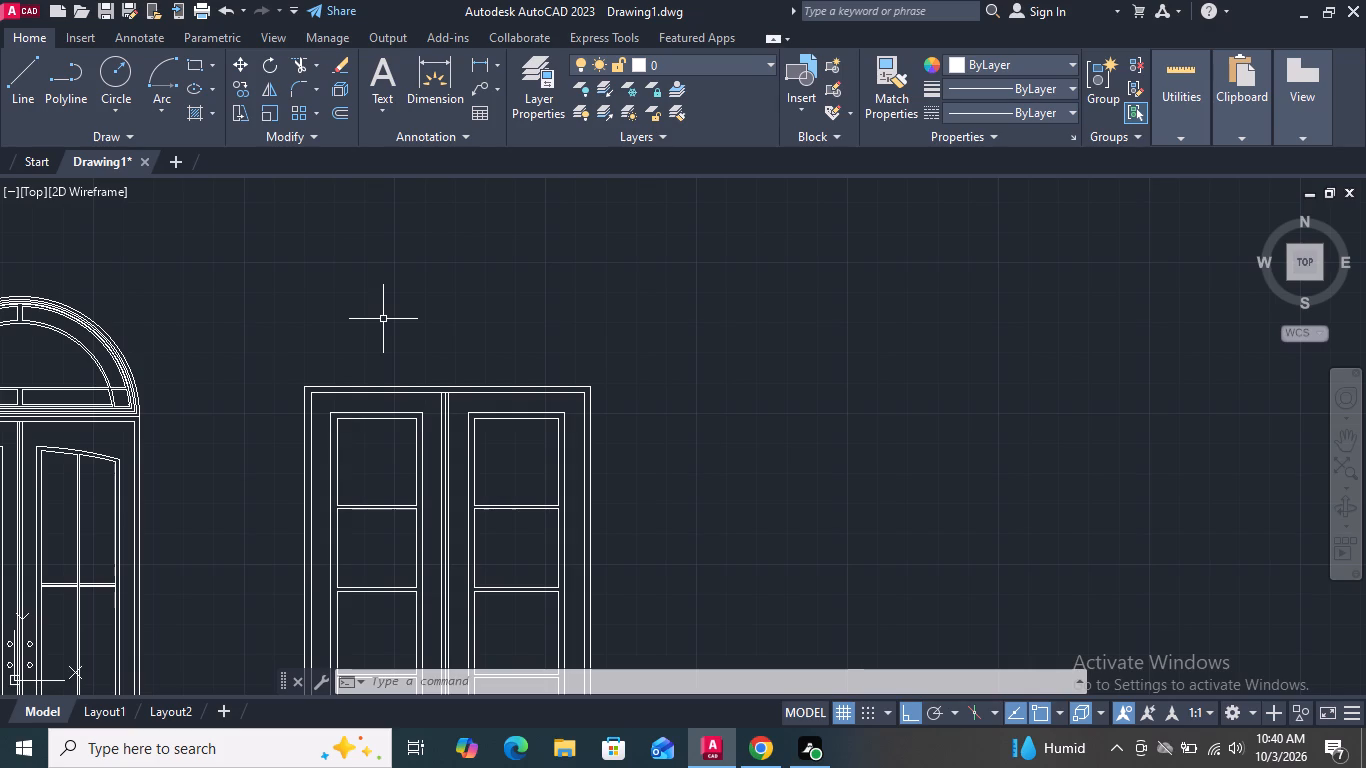
scroll(504, 375, "down", 1)
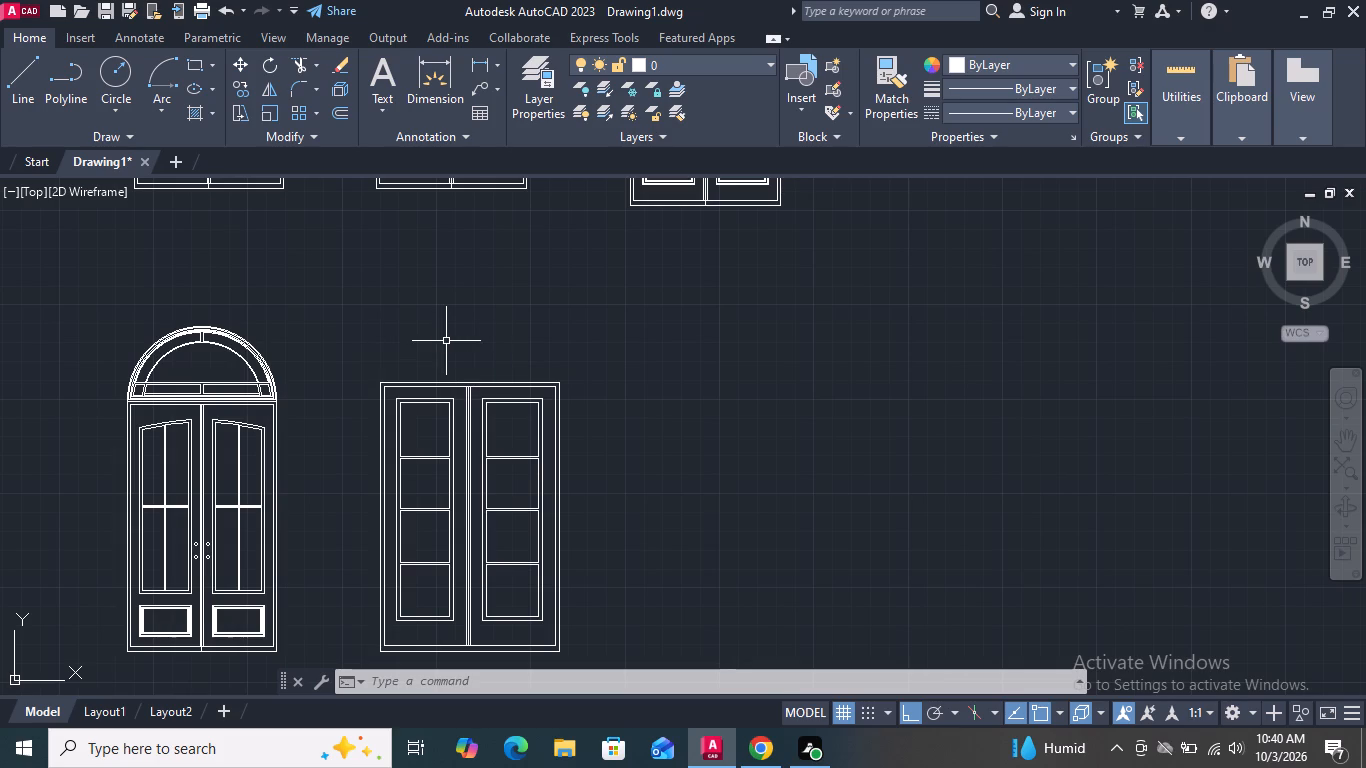
middle_click_drag(423, 372, 419, 383)
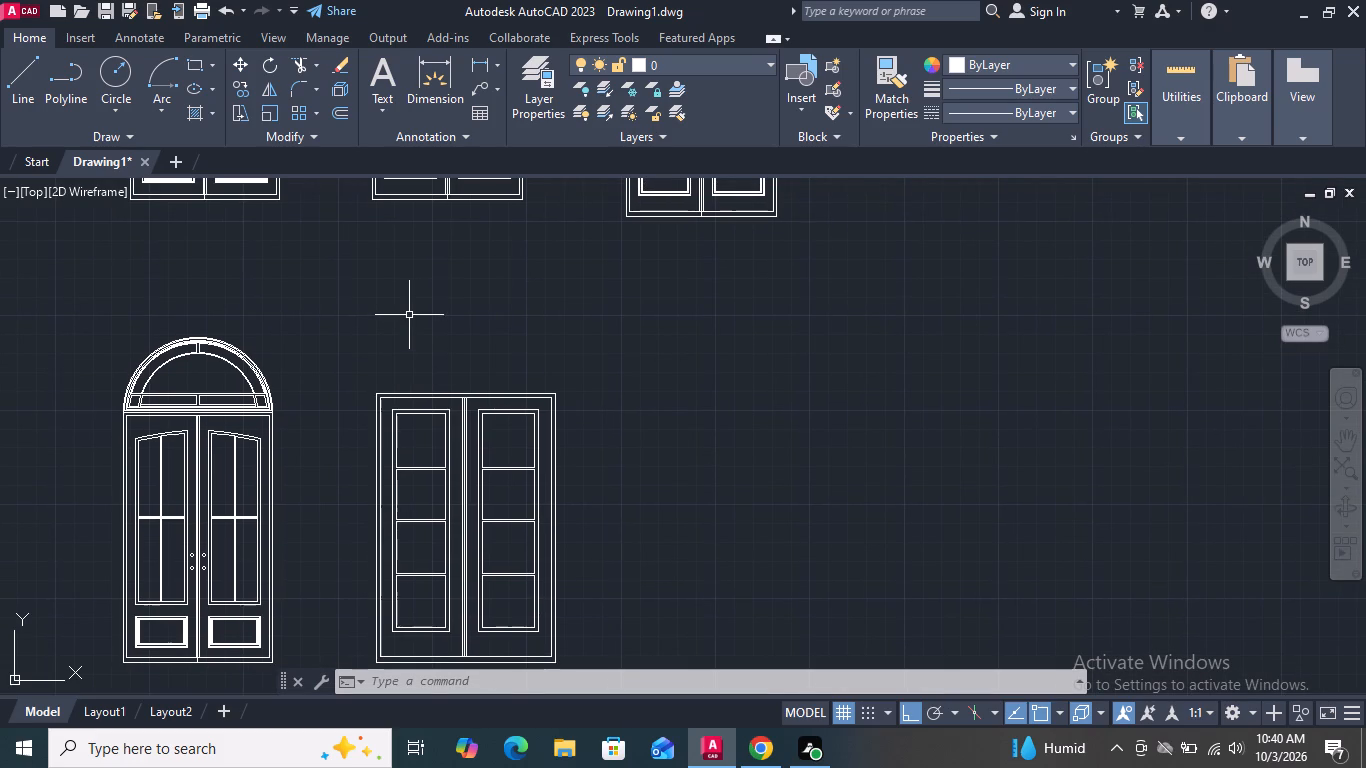
left_click(191, 63)
left_click(372, 392)
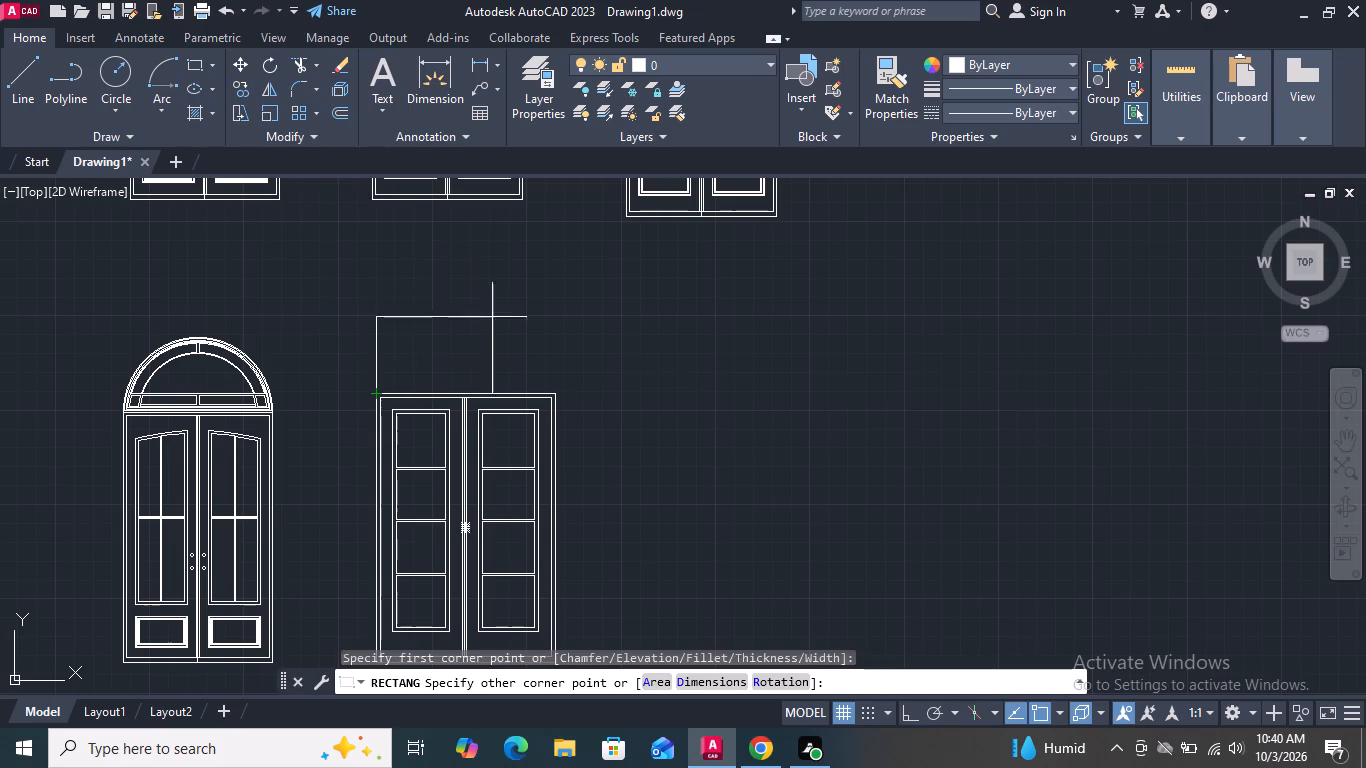
left_click(551, 342)
Offset the transom rectangle 1" inward.
scroll(595, 378, "up", 2)
middle_click_drag(605, 378, 734, 411)
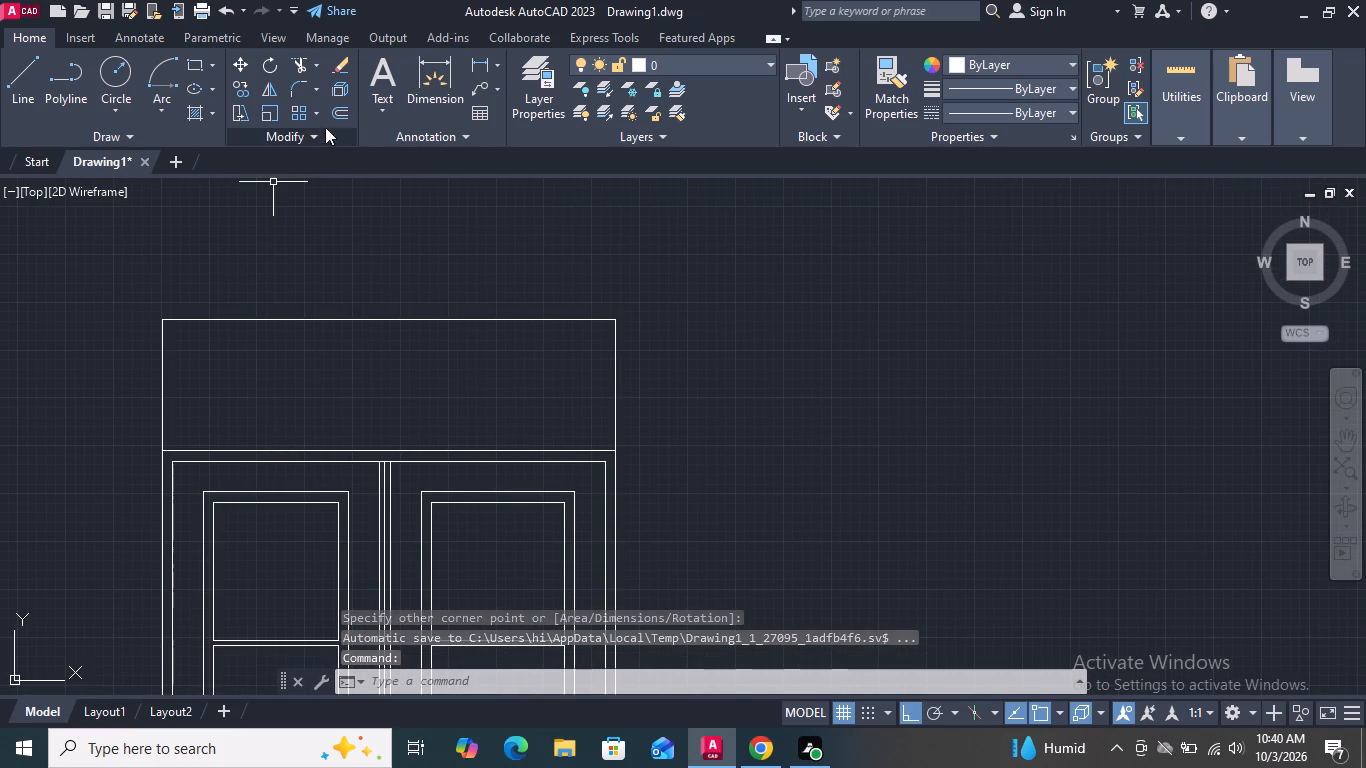
left_click(335, 115)
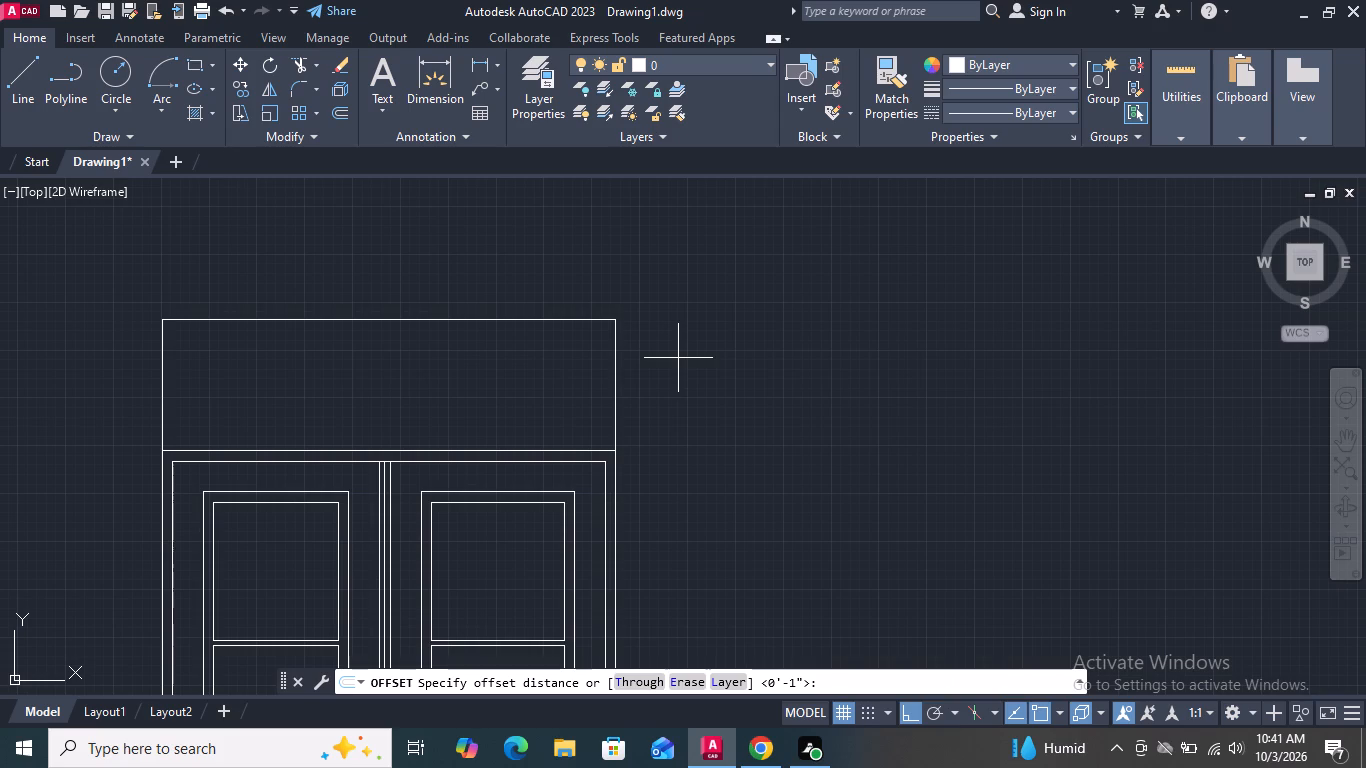
key("Return")
left_click(616, 348)
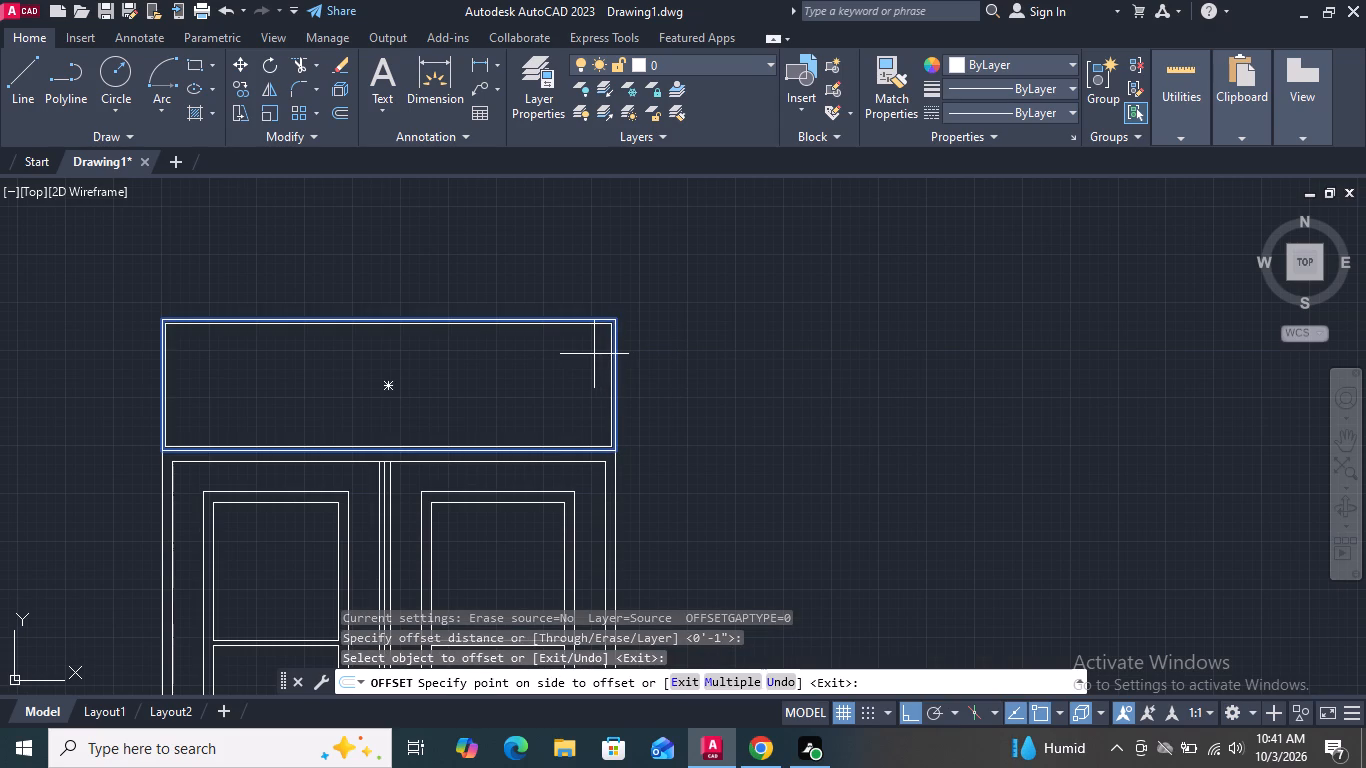
left_click(594, 354)
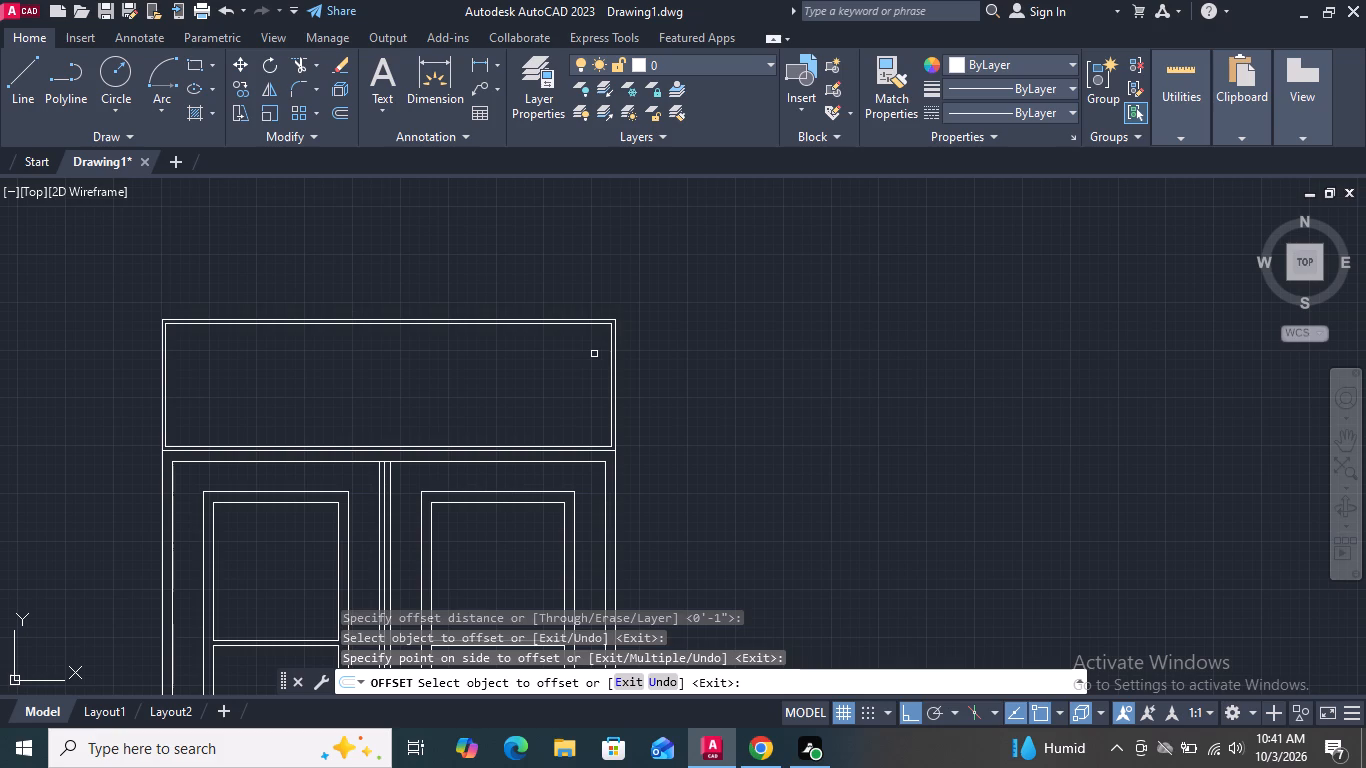
key("space")
key("space")
key("space")
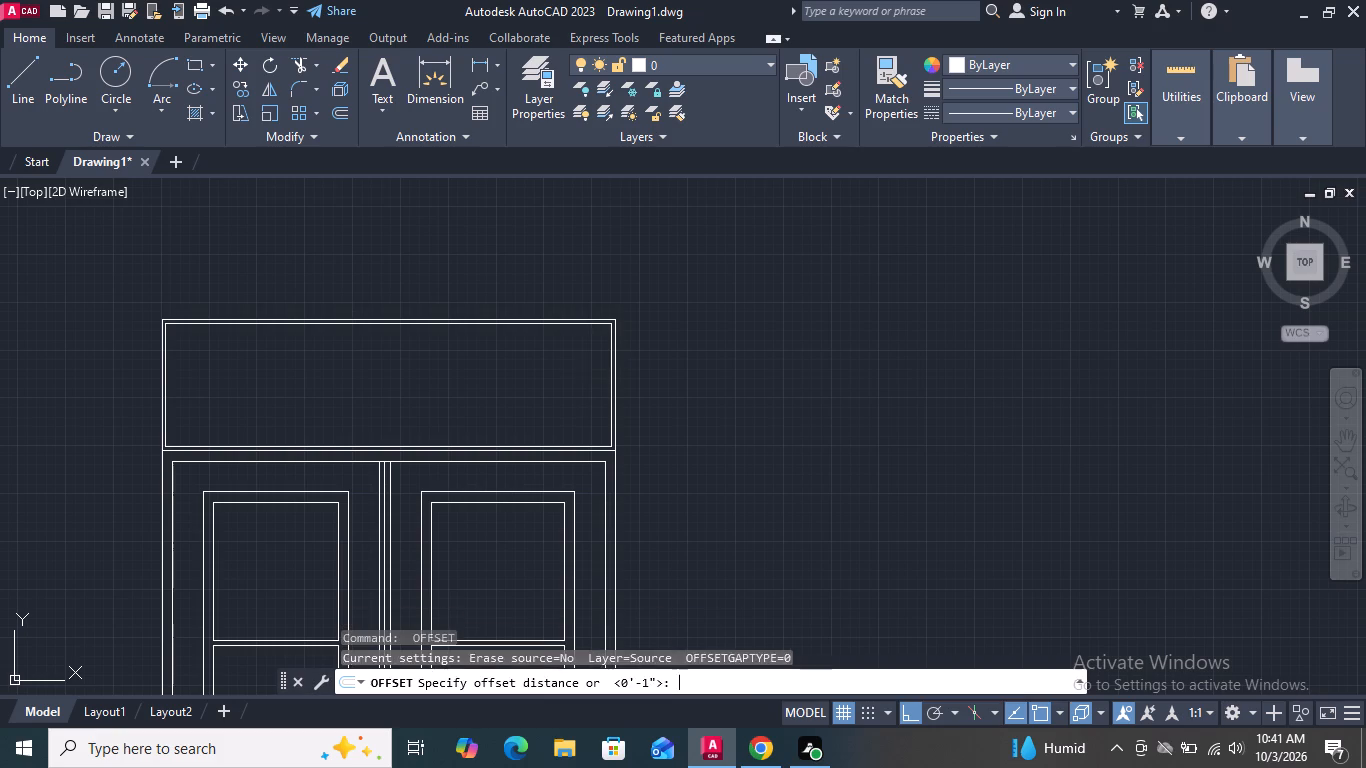
key("Escape")
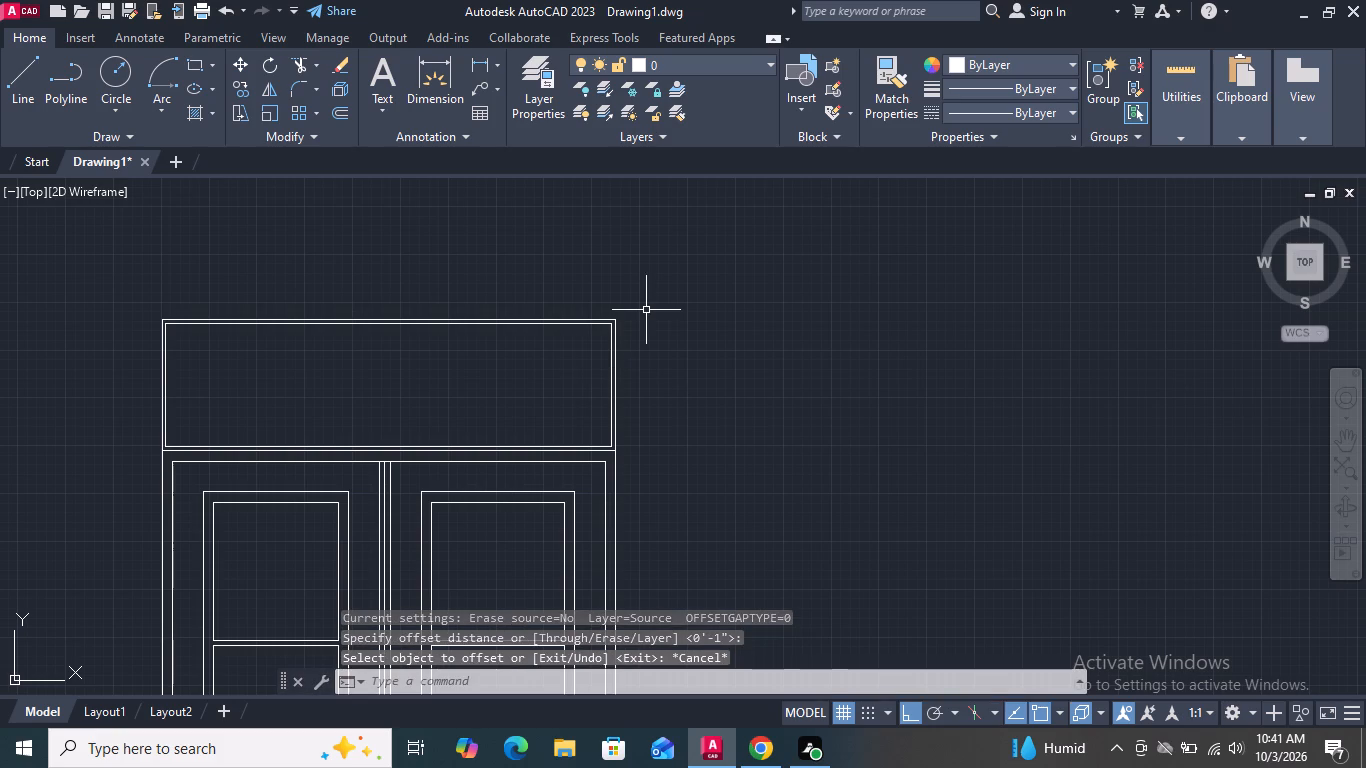
Offset the transom's inner rectangle a further 3" inward.
key("space")
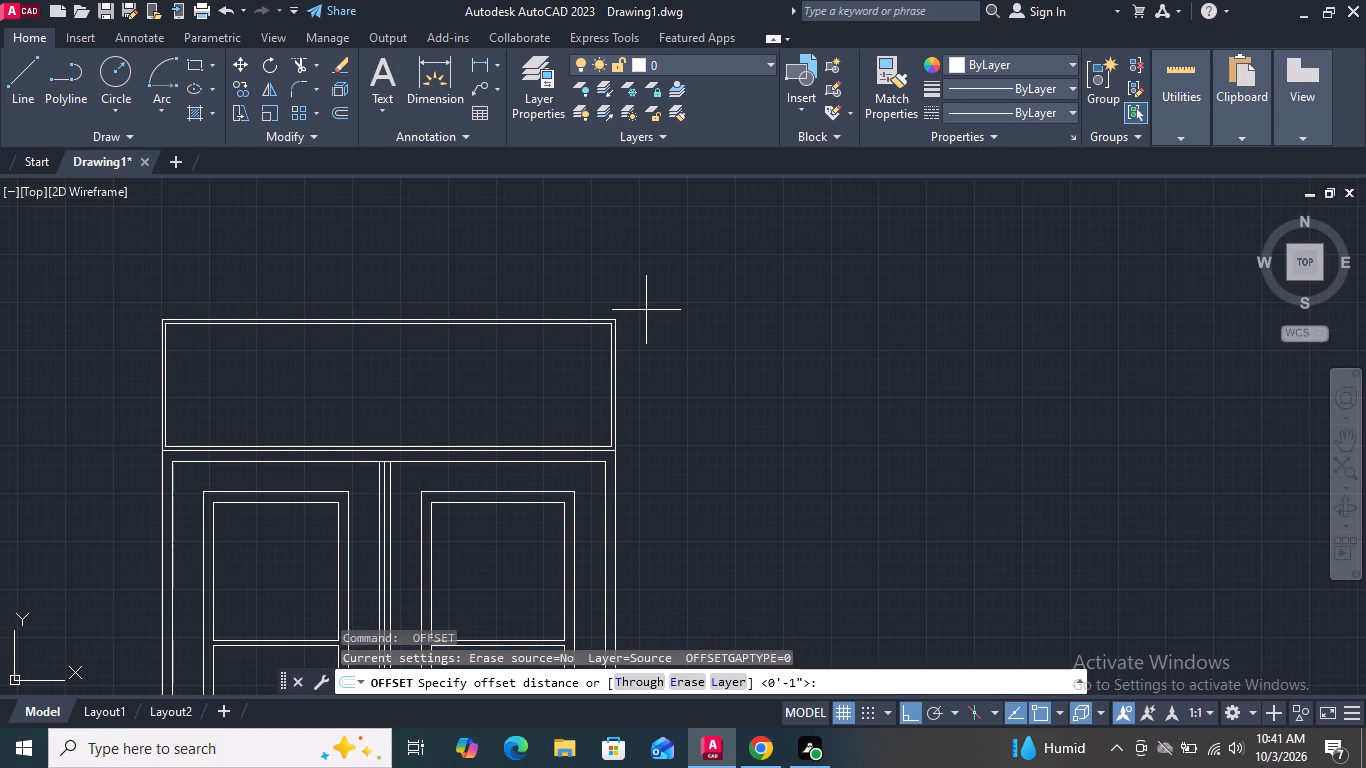
type("3\"")
key("Return")
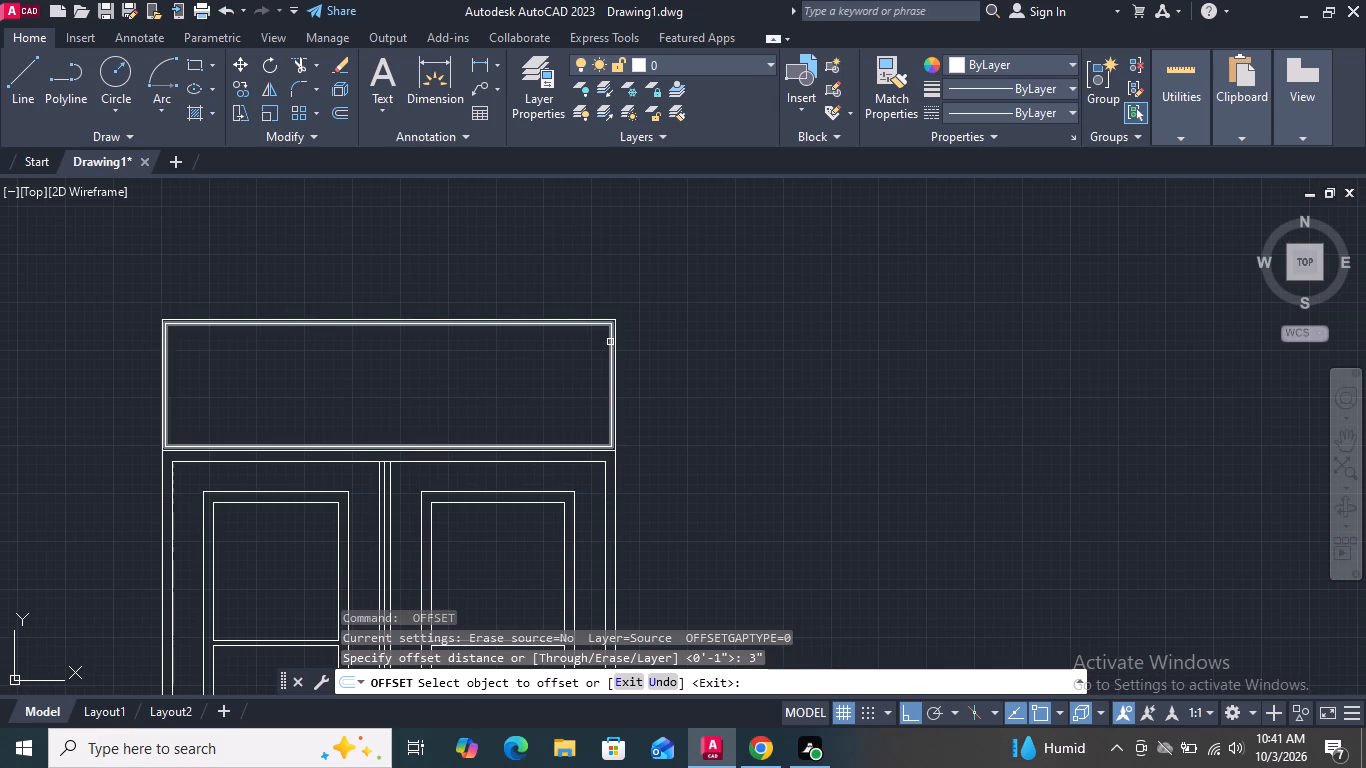
left_click(610, 342)
left_click(576, 372)
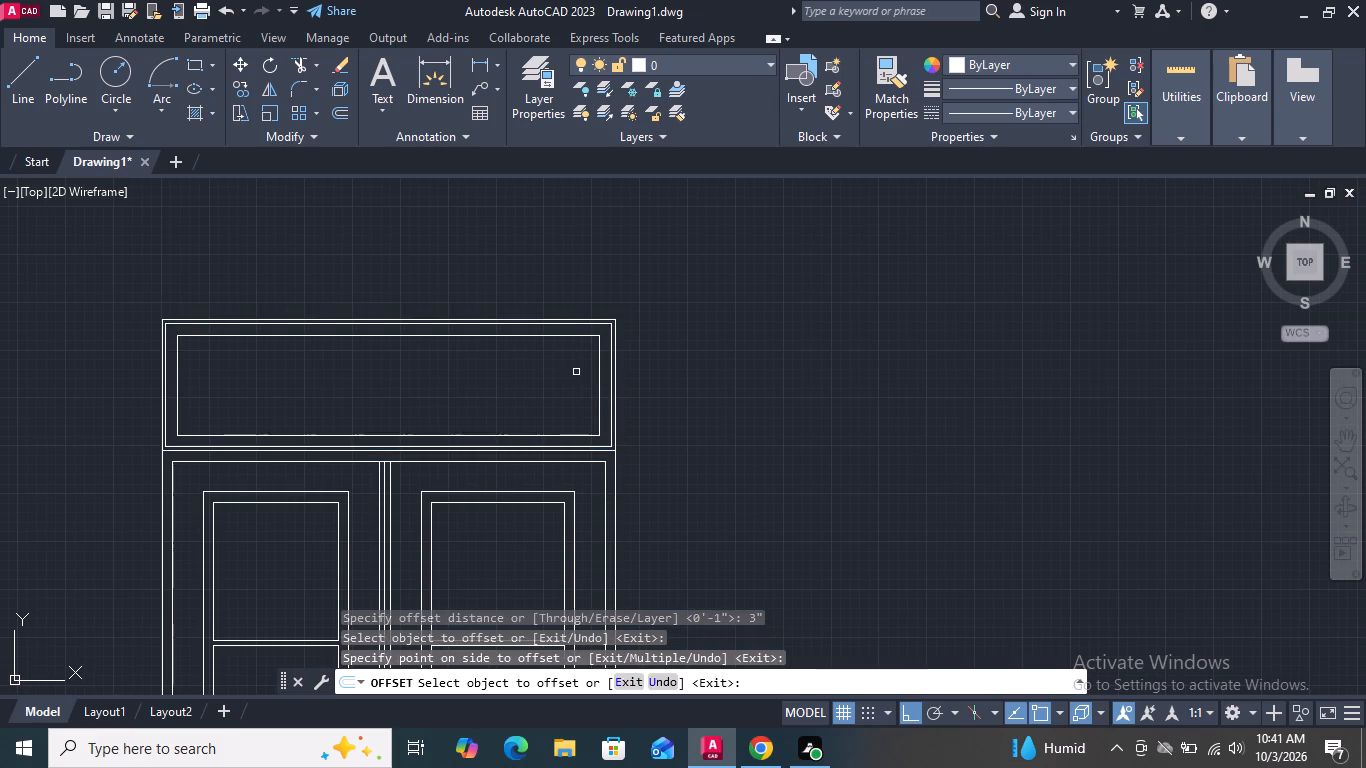
key("space")
Offset the innermost transom rectangle 1" inward to form the glazing border.
key("space")
type("1\"")
key("Return")
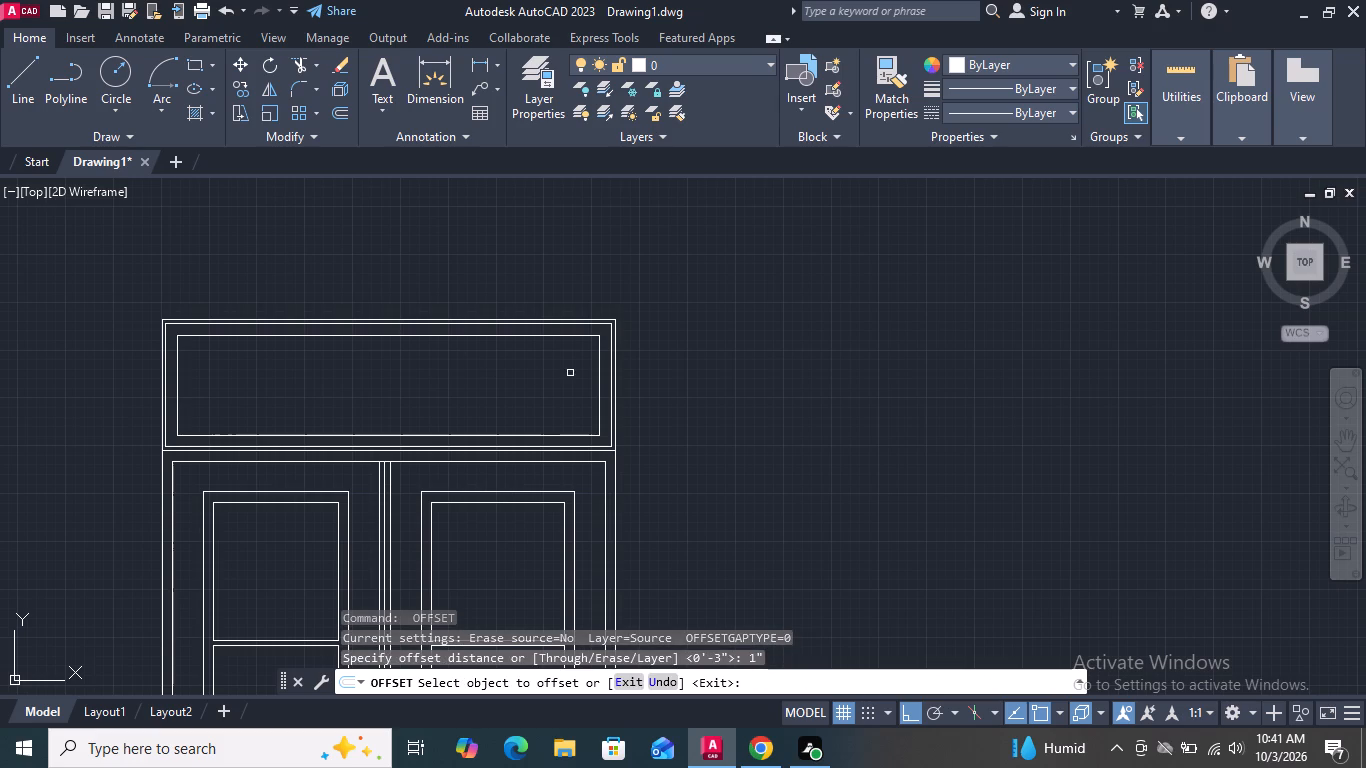
left_click(597, 355)
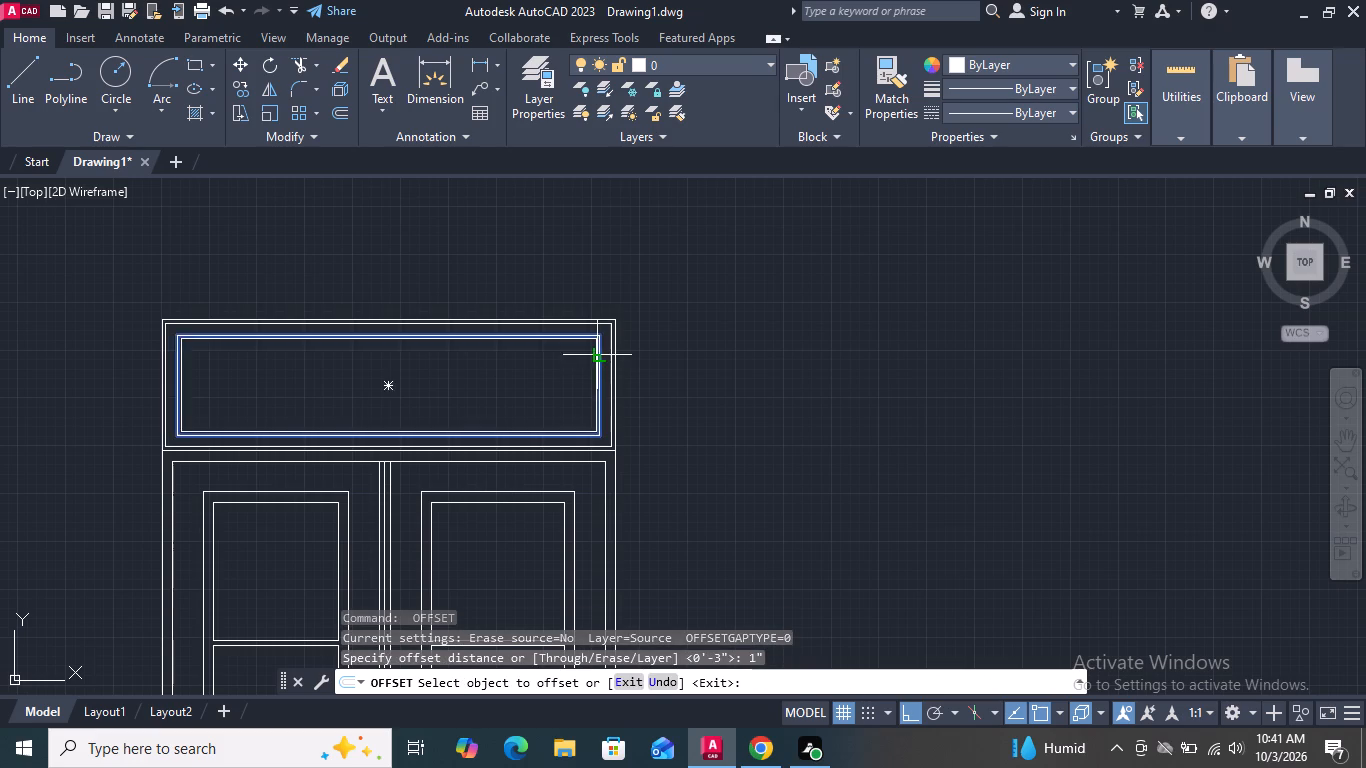
left_click(584, 368)
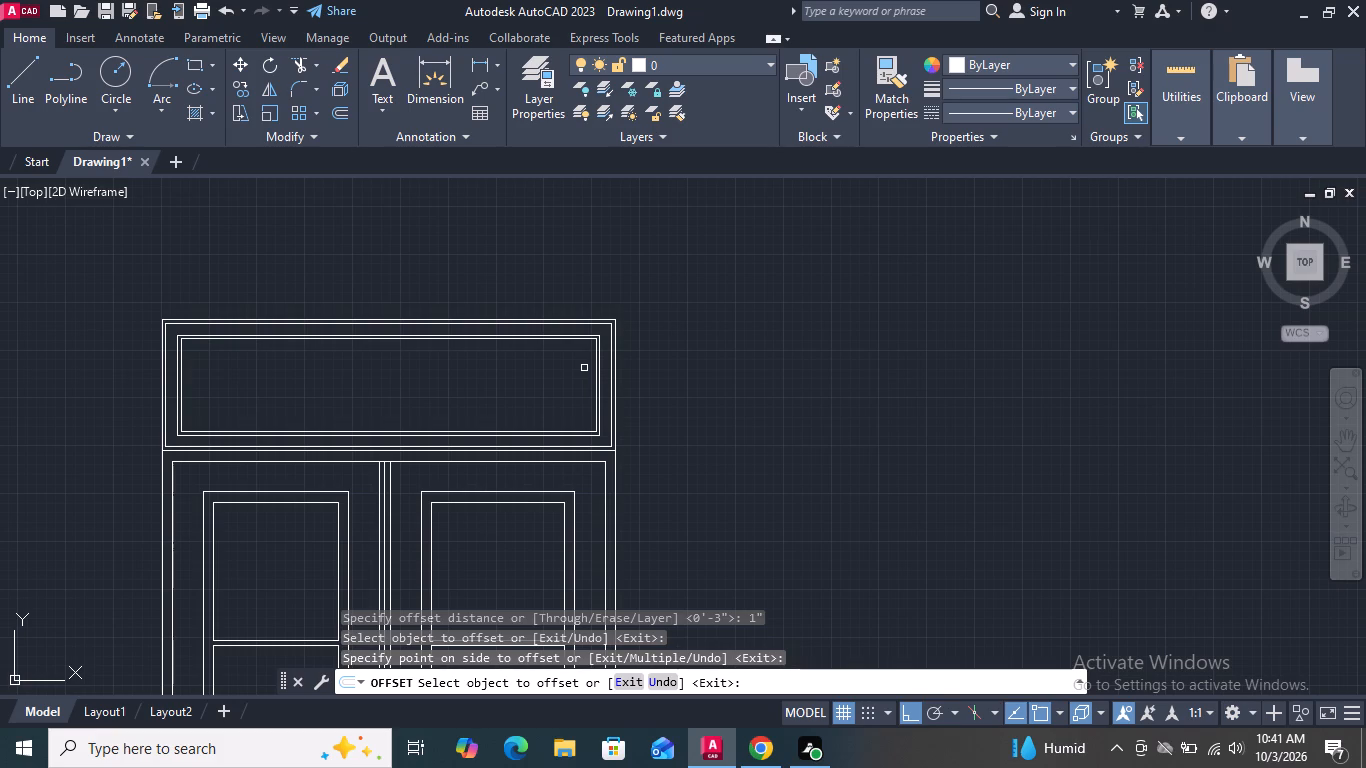
key("space")
Draw a vertical line across the innermost transom rectangle from bottom to top edge, aligned with the leaves' central meeting line.
scroll(508, 377, "down", 1)
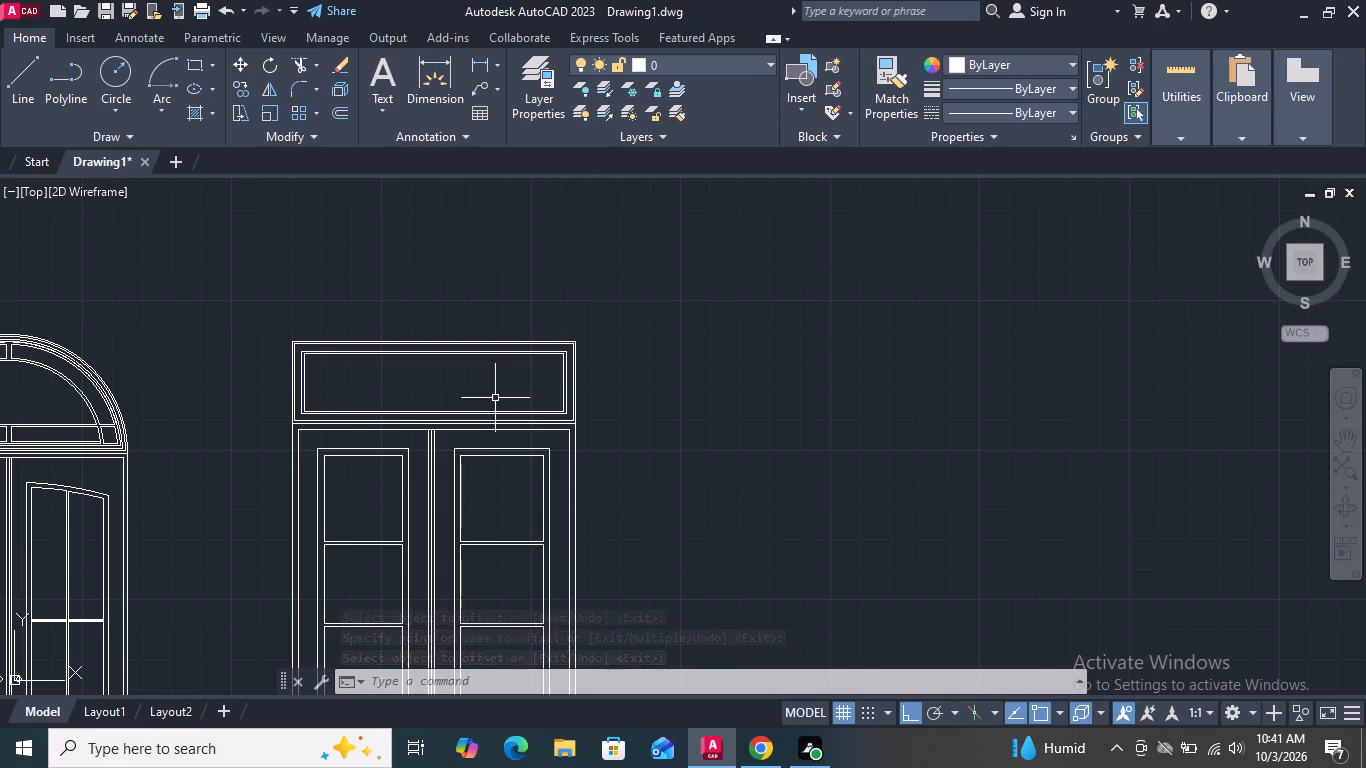
scroll(423, 438, "up", 1)
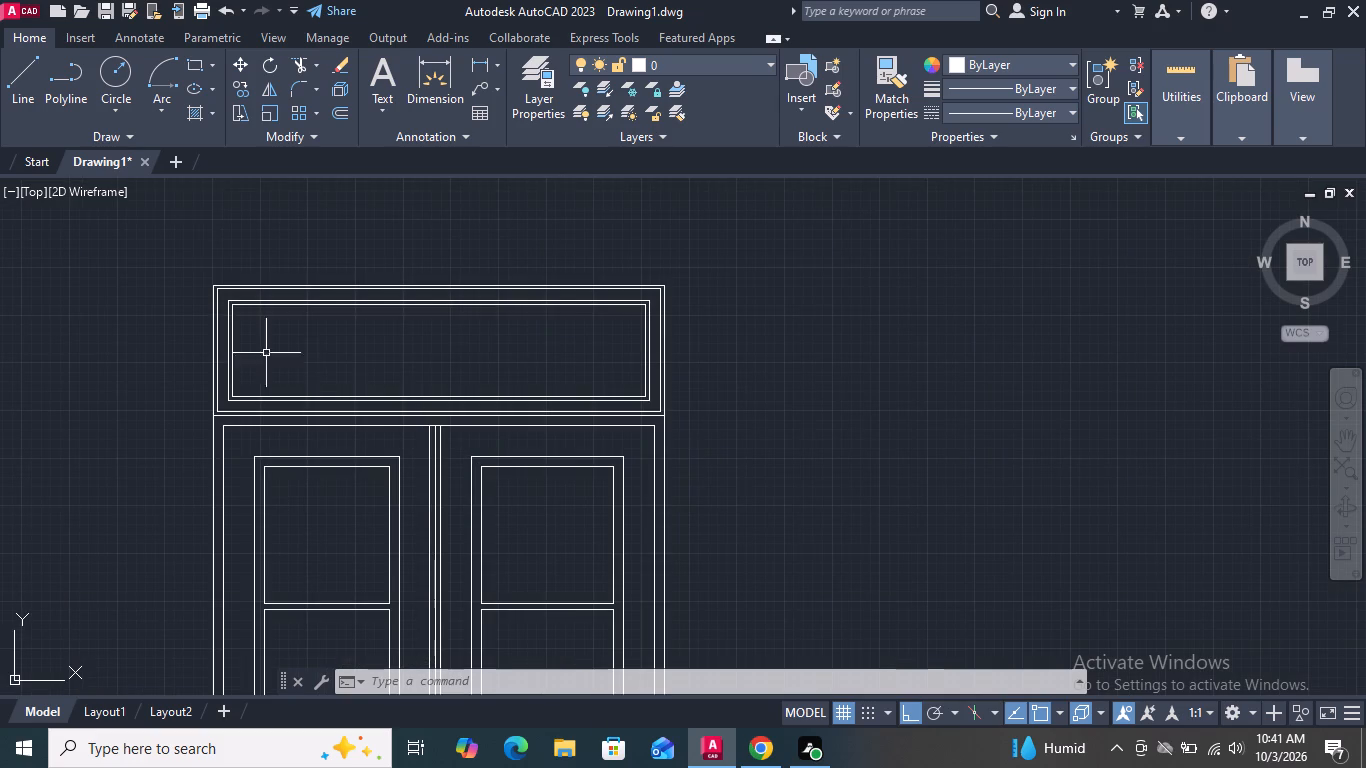
left_click(26, 83)
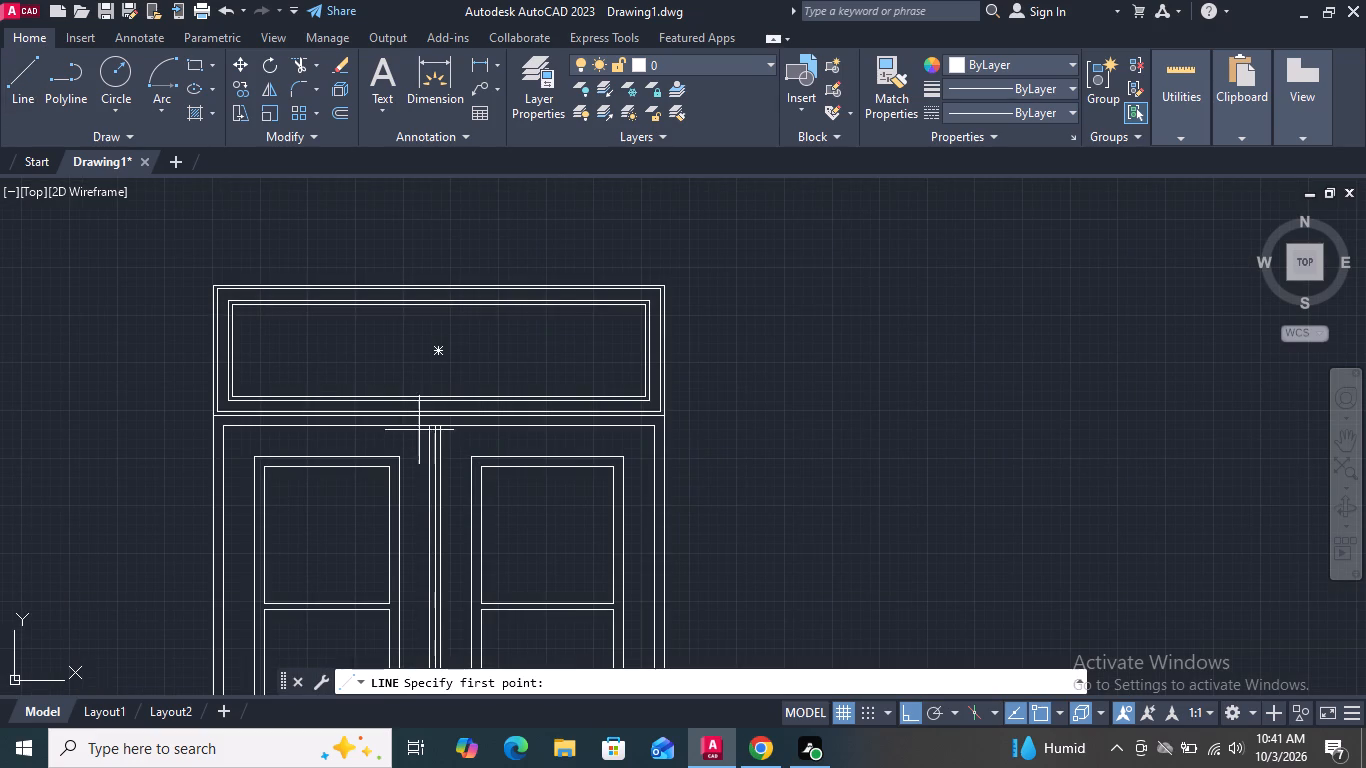
scroll(443, 397, "up", 1)
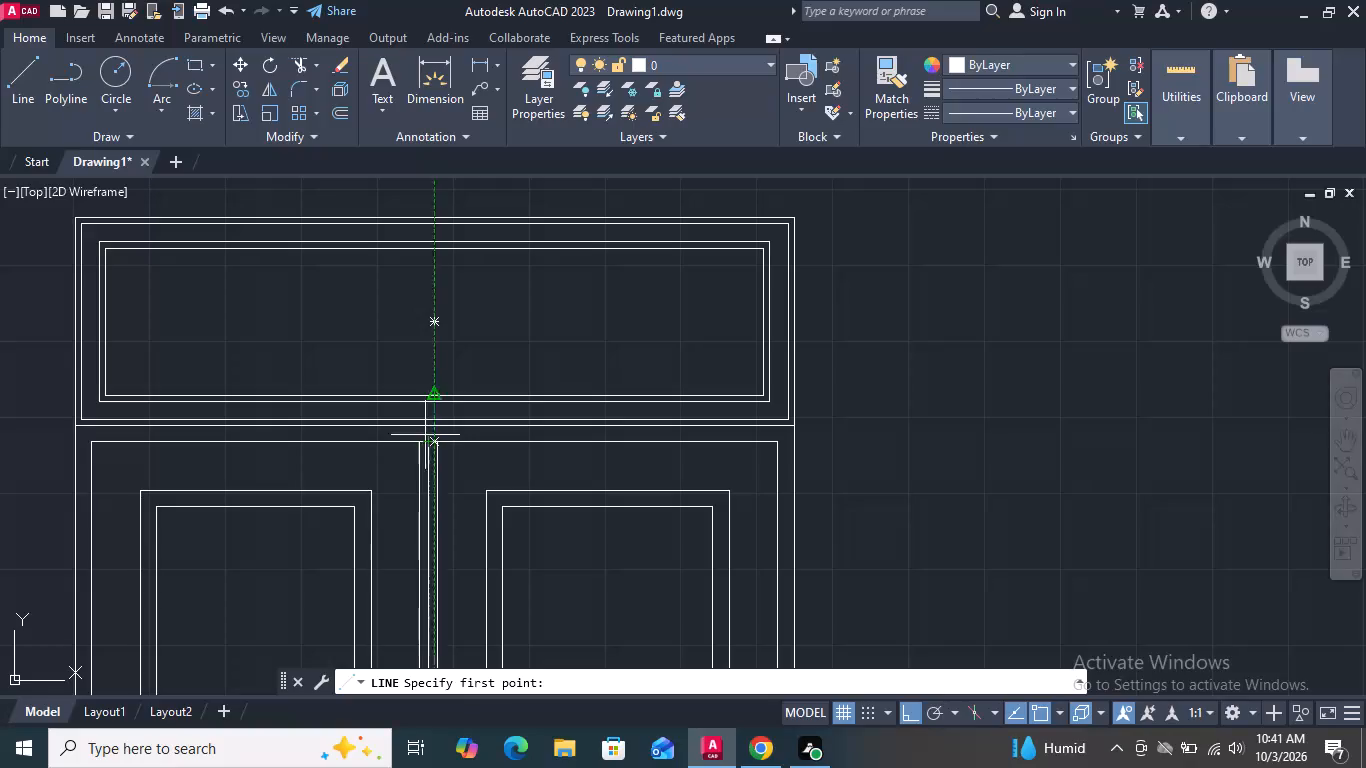
scroll(426, 393, "up", 2)
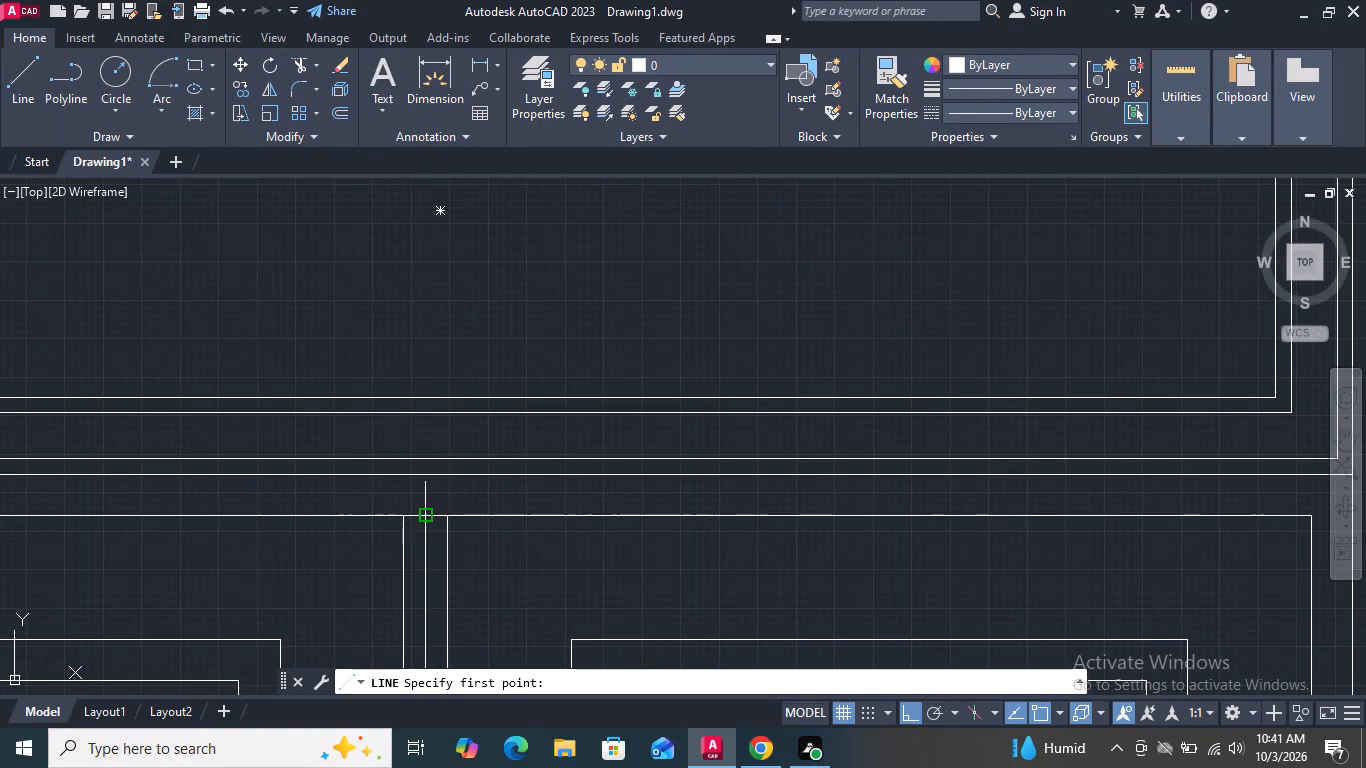
left_click(426, 396)
scroll(426, 397, "down", 2)
scroll(432, 228, "up", 2)
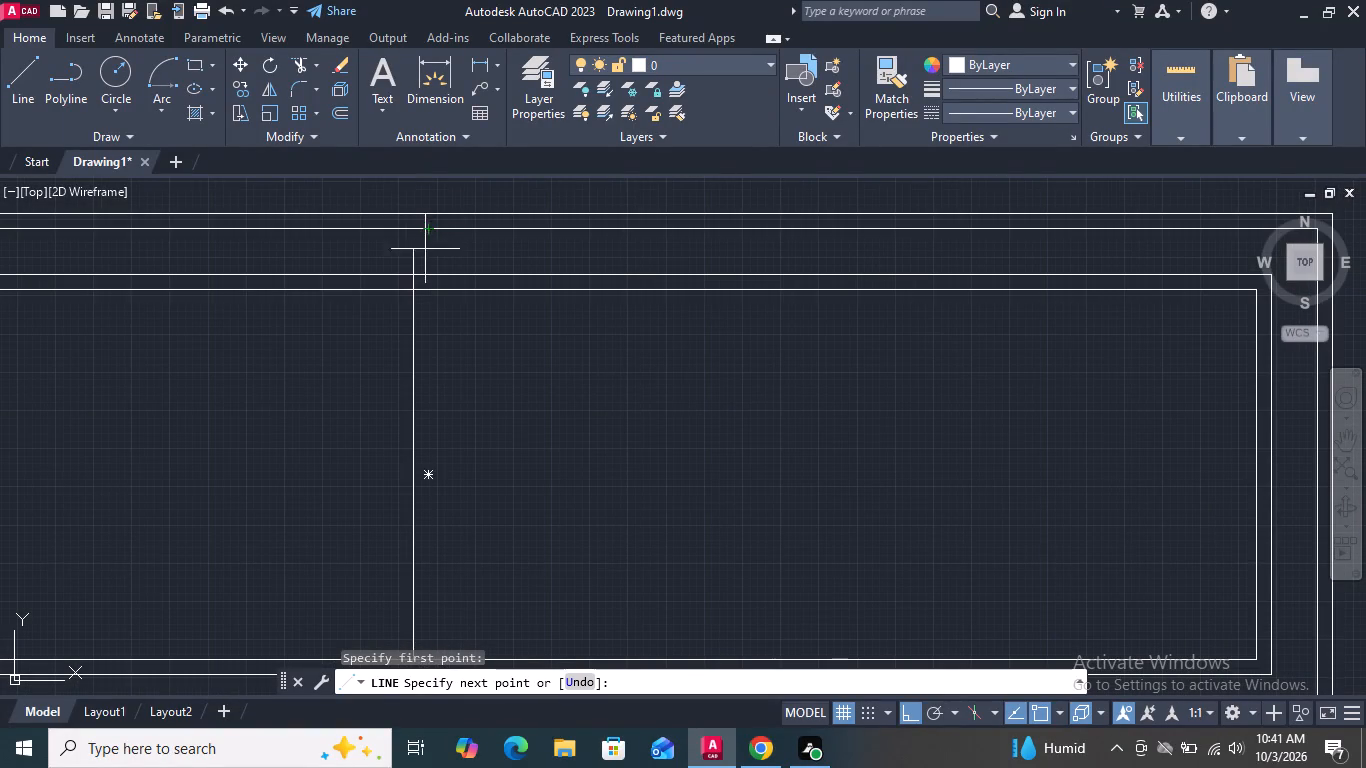
left_click(414, 293)
key("space")
scroll(612, 370, "down", 1)
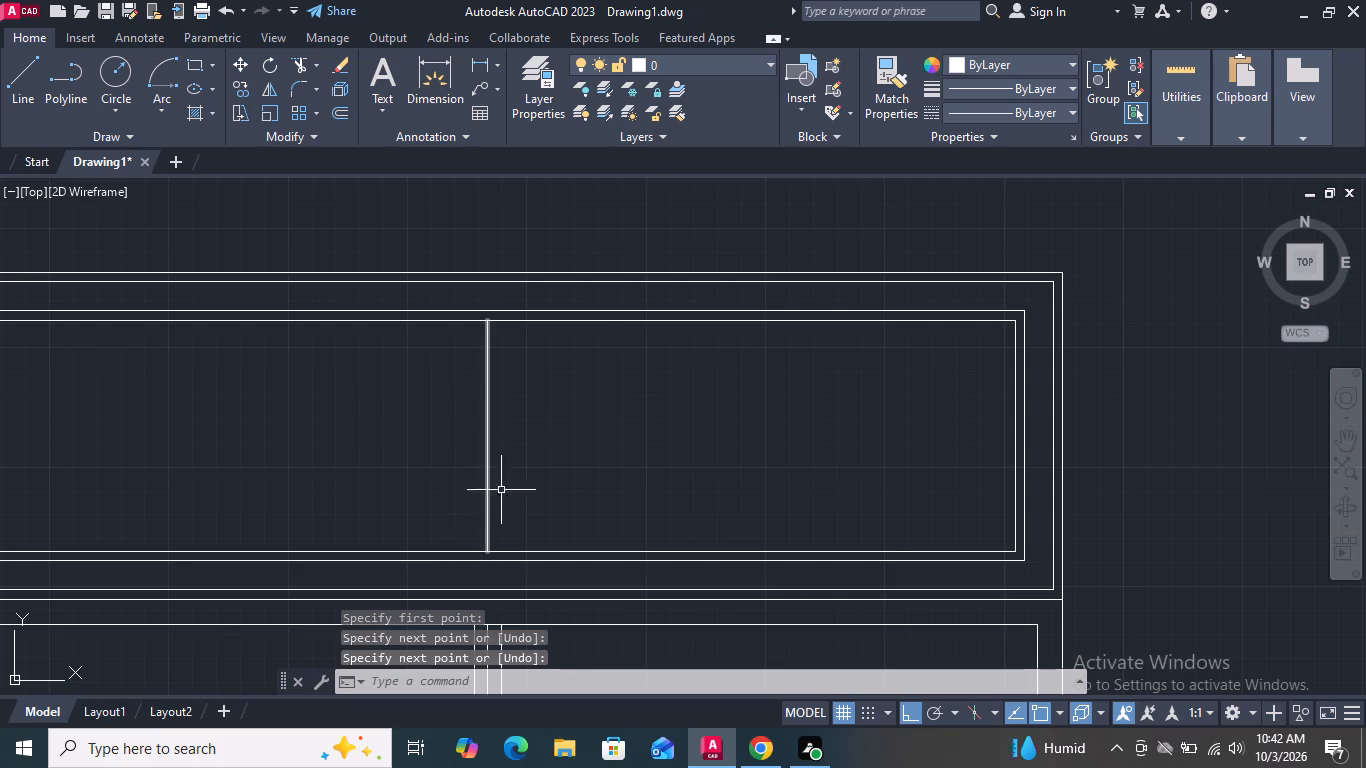
Copy the transom's central vertical line about 1" to each side to form a mullion.
scroll(501, 480, "down", 1)
scroll(508, 535, "up", 2)
left_click_drag(486, 481, 466, 477)
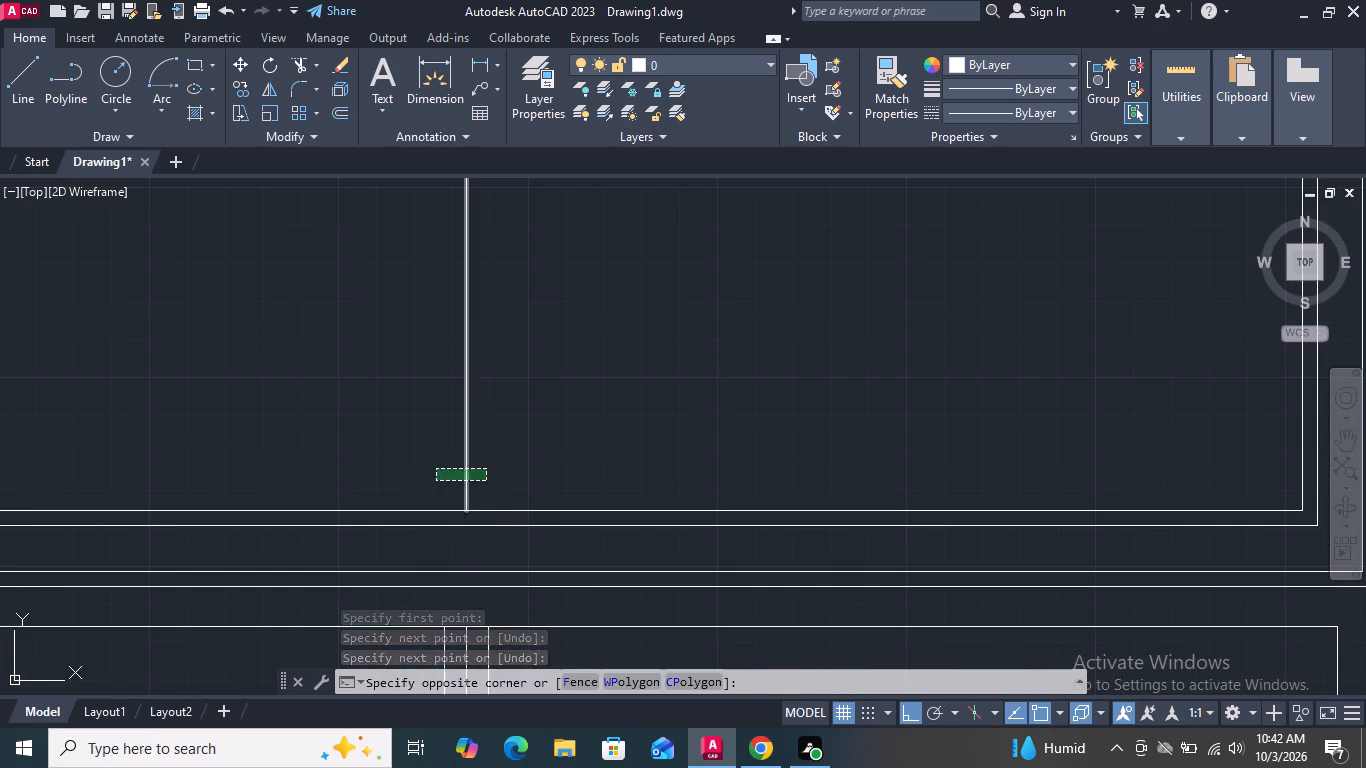
left_click(436, 469)
left_click(234, 80)
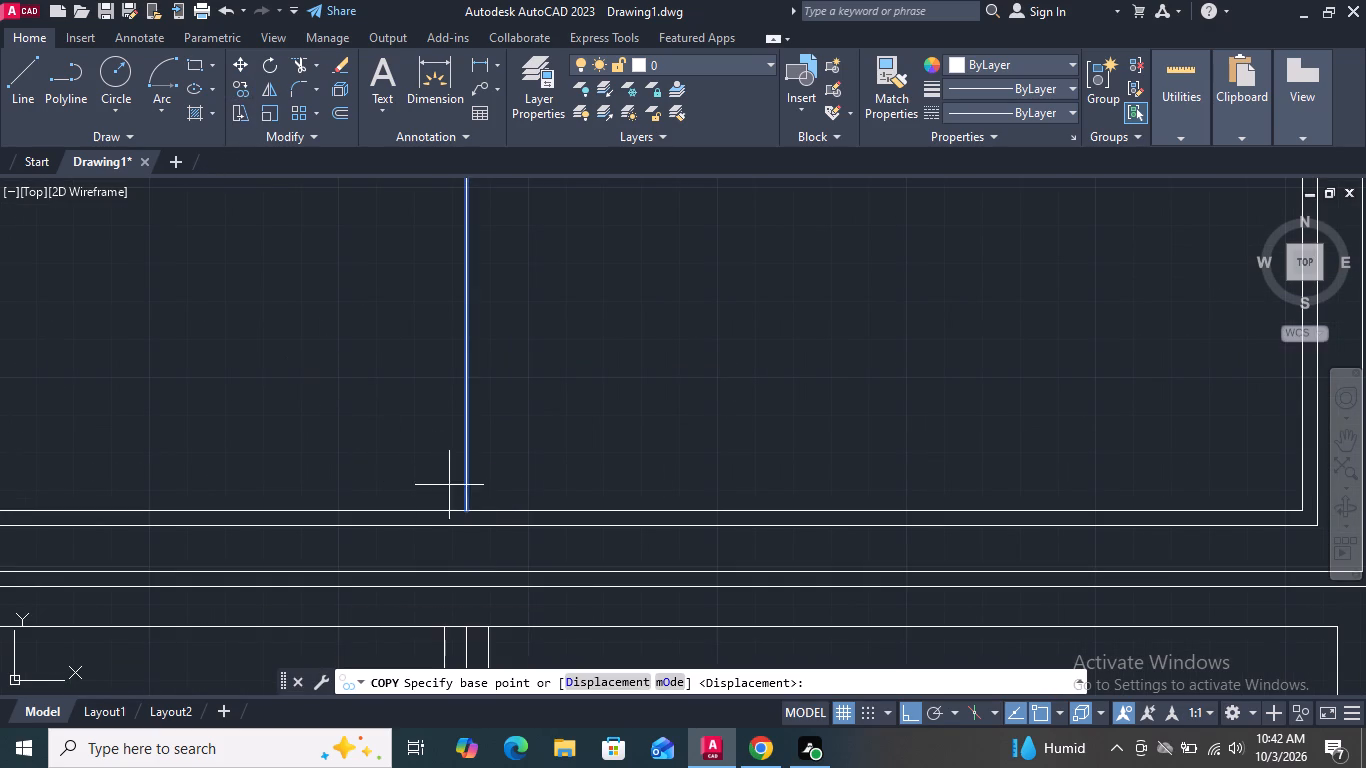
scroll(450, 484, "up", 2)
scroll(456, 483, "down", 1)
scroll(467, 536, "up", 1)
left_click(480, 527)
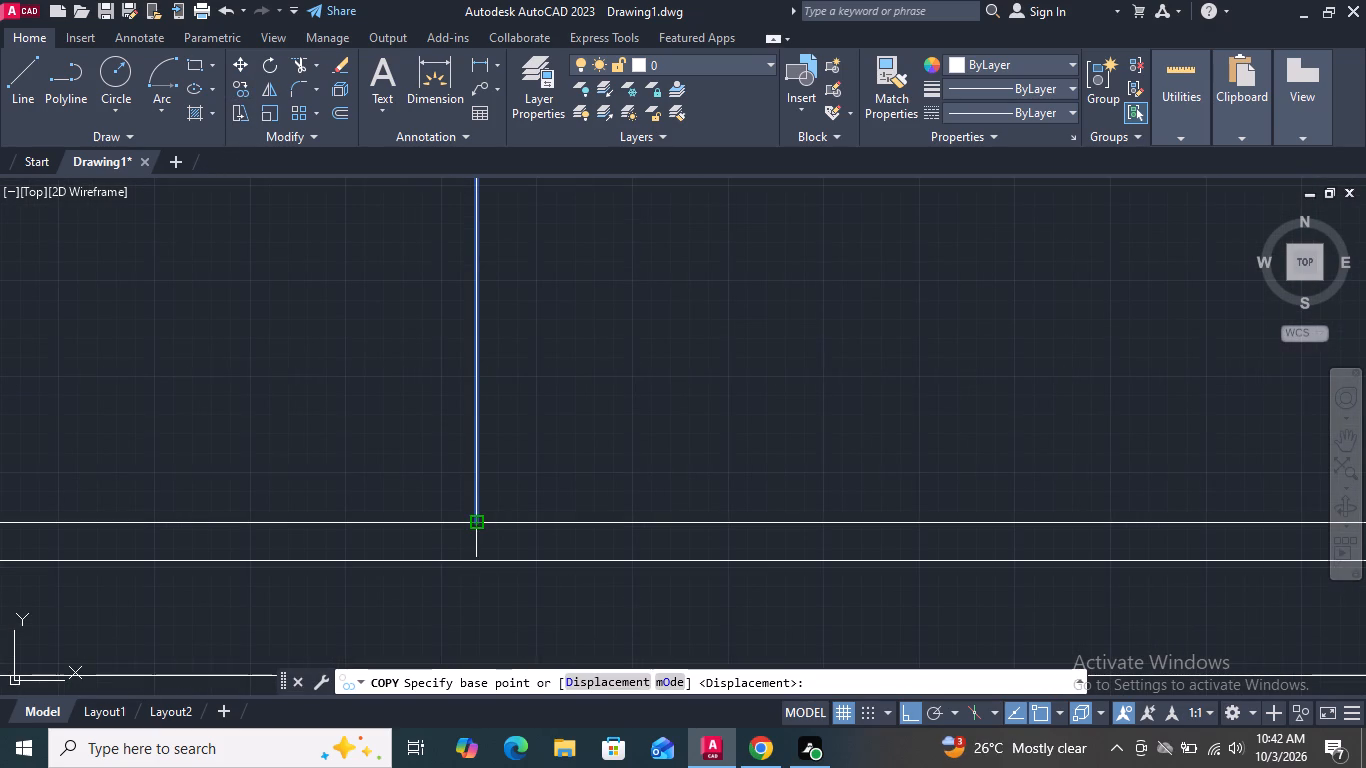
left_click(508, 526)
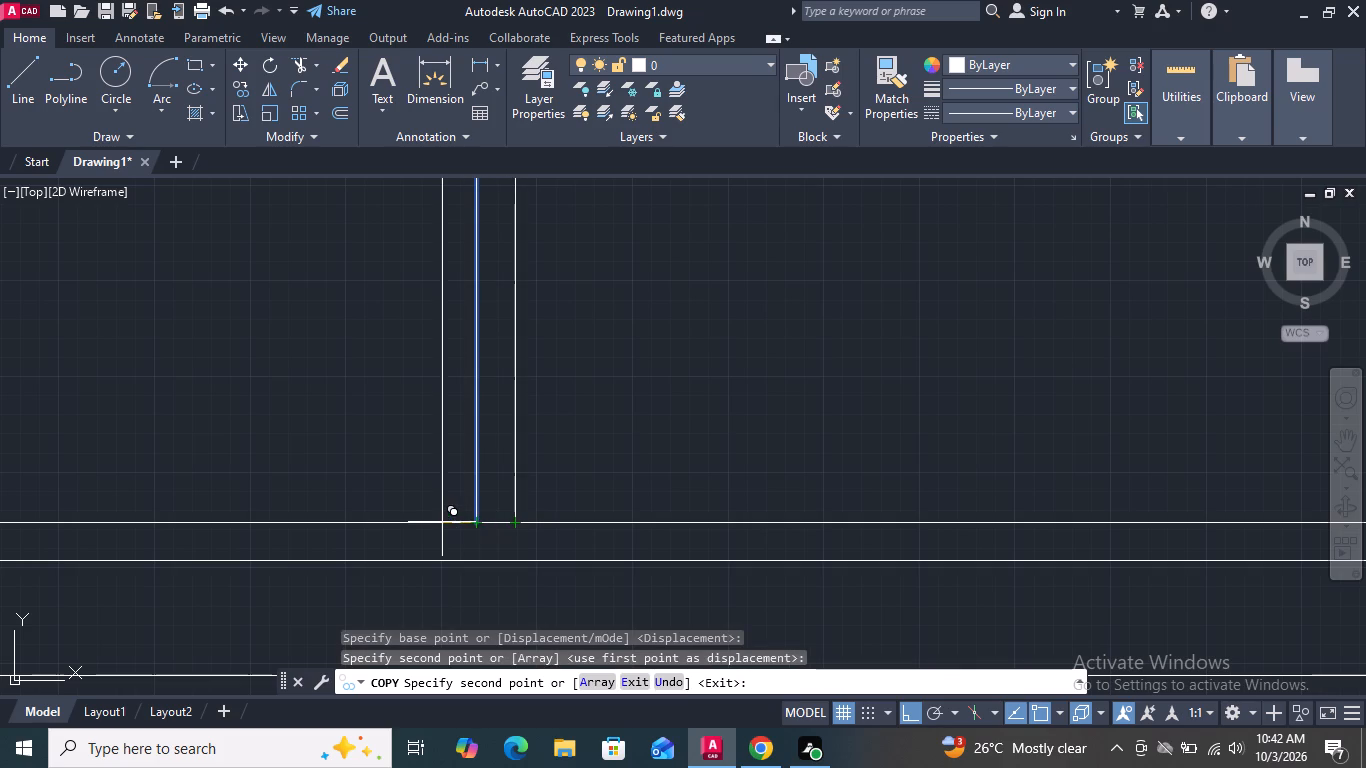
left_click(437, 521)
scroll(639, 443, "down", 2)
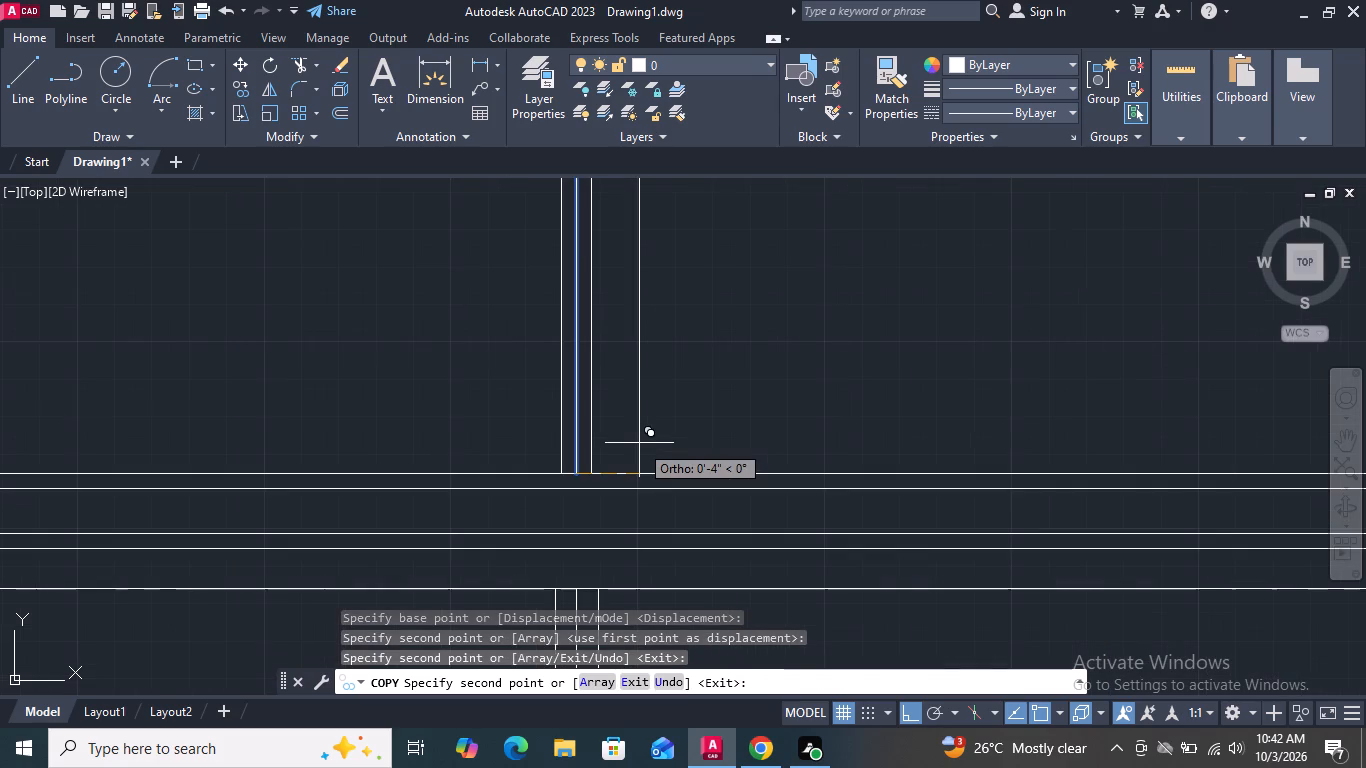
key("space")
Copy the three central mullion lines along the transom's bottom edge to about the middle of its right and left halves.
scroll(620, 452, "down", 2)
left_click(638, 409)
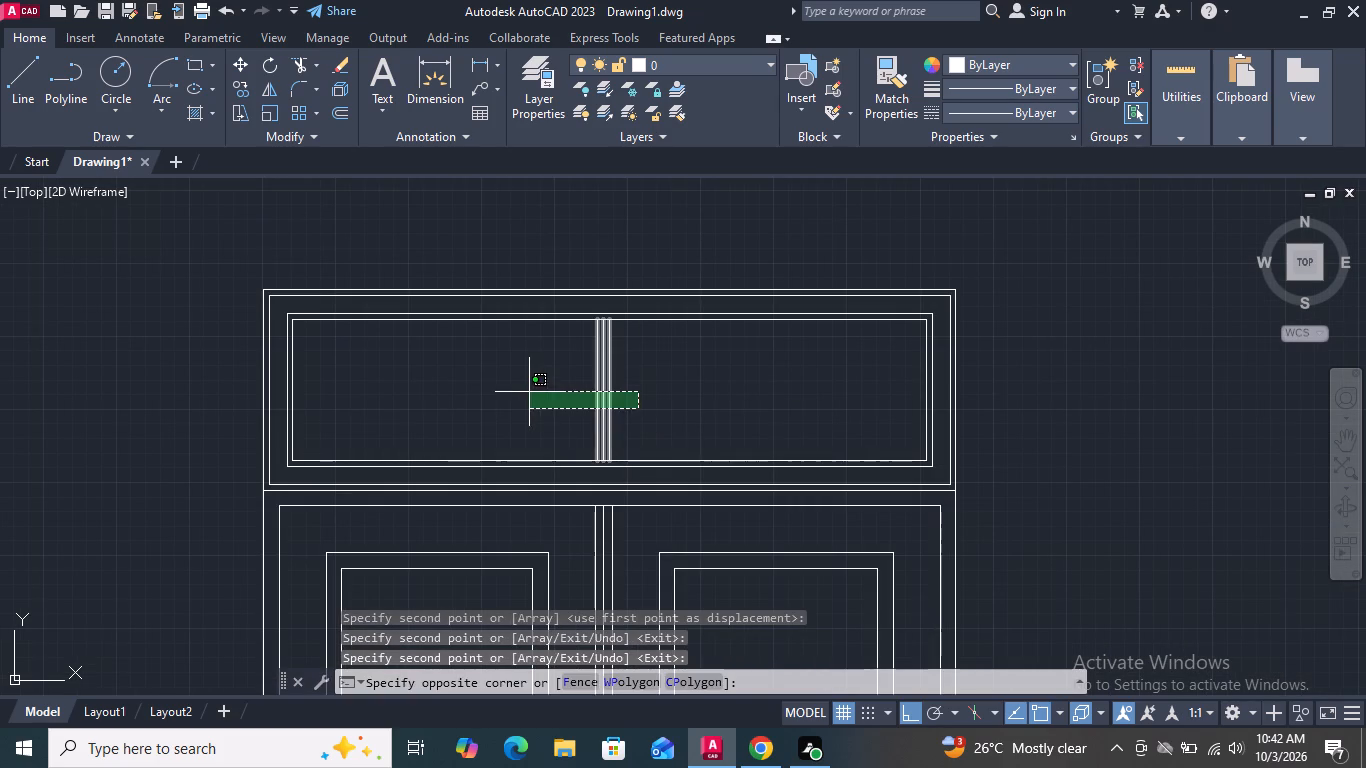
left_click(528, 392)
type("co")
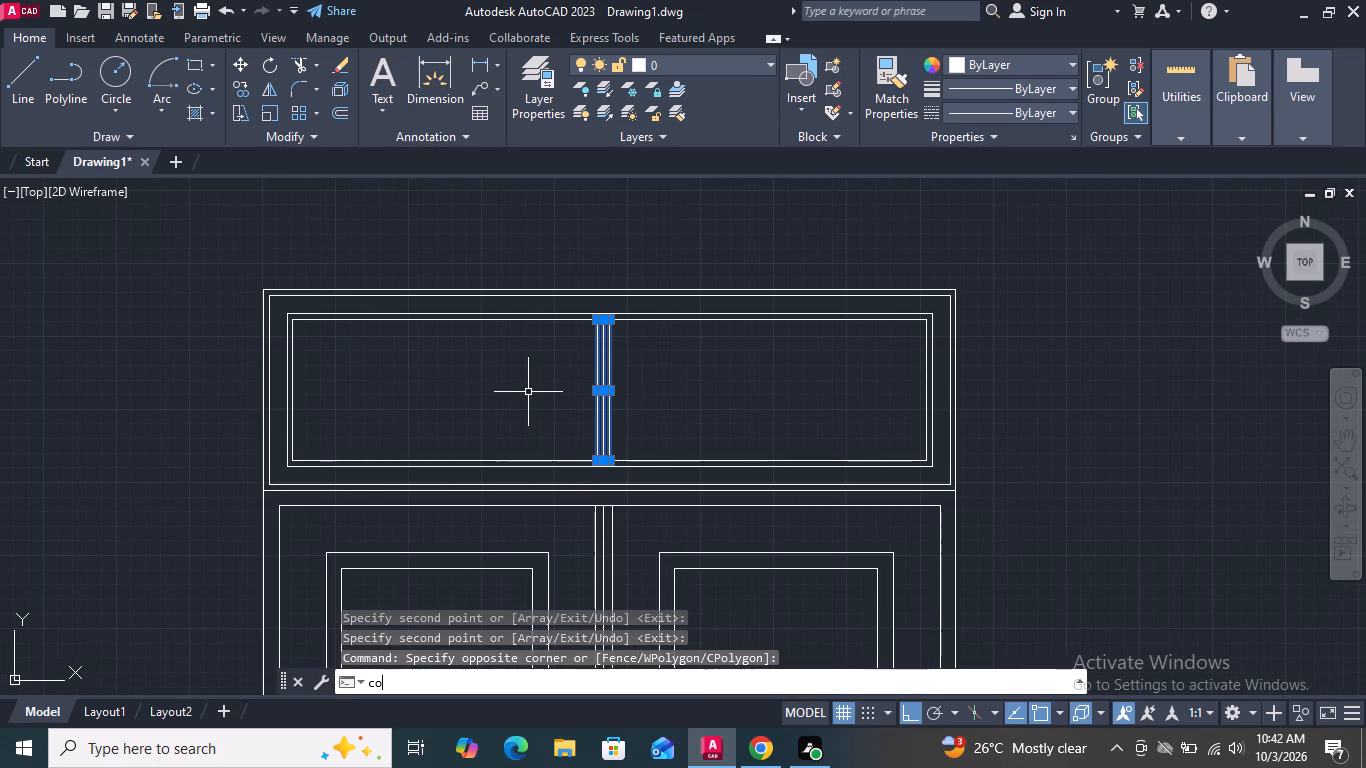
key("Return")
scroll(591, 471, "up", 2)
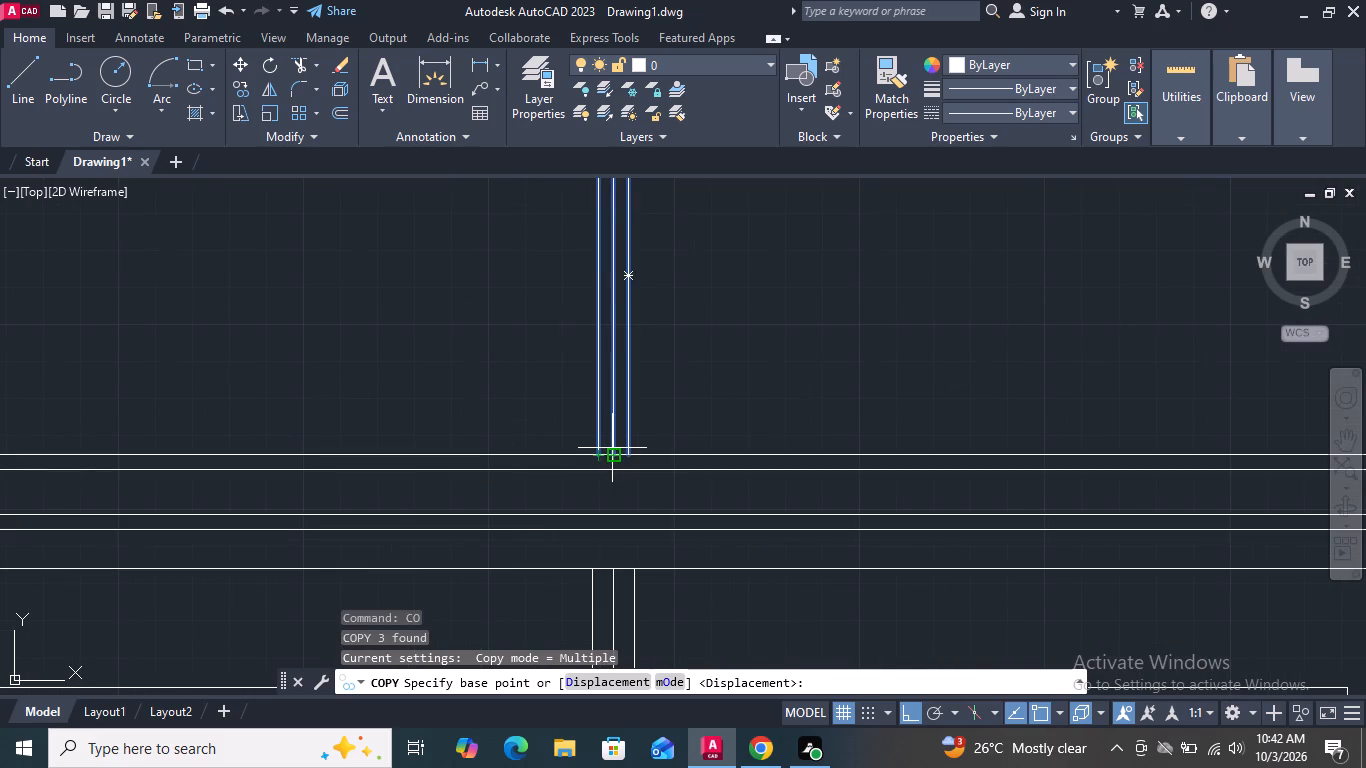
left_click(612, 453)
scroll(611, 455, "down", 3)
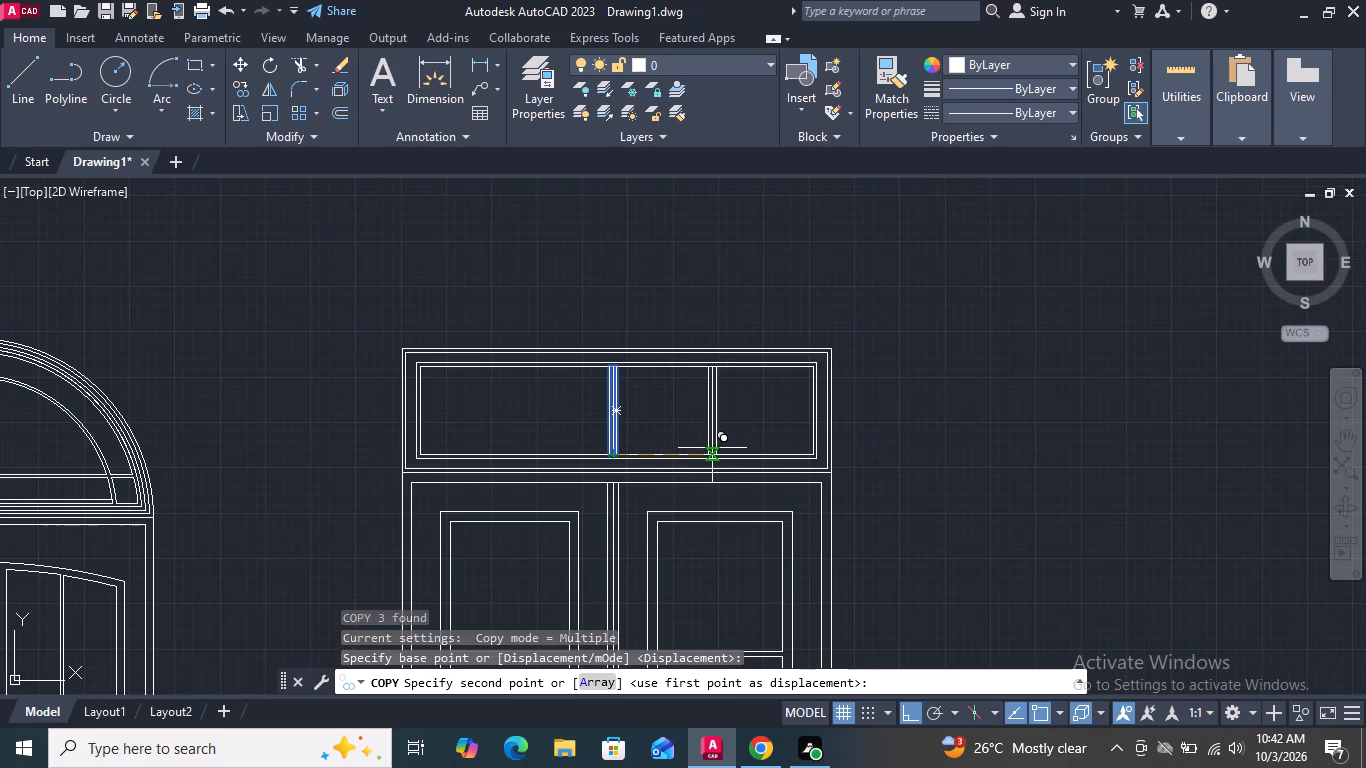
left_click(721, 449)
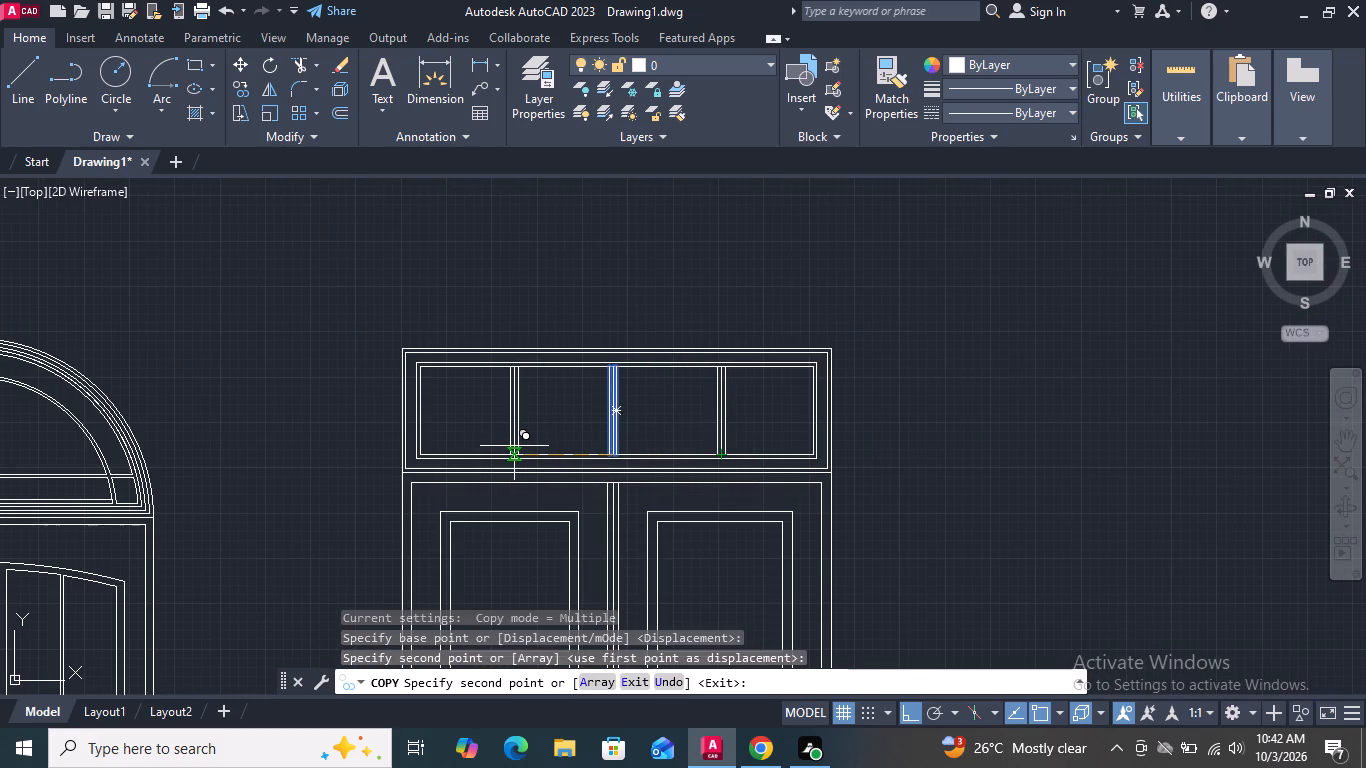
left_click(514, 446)
key("space")
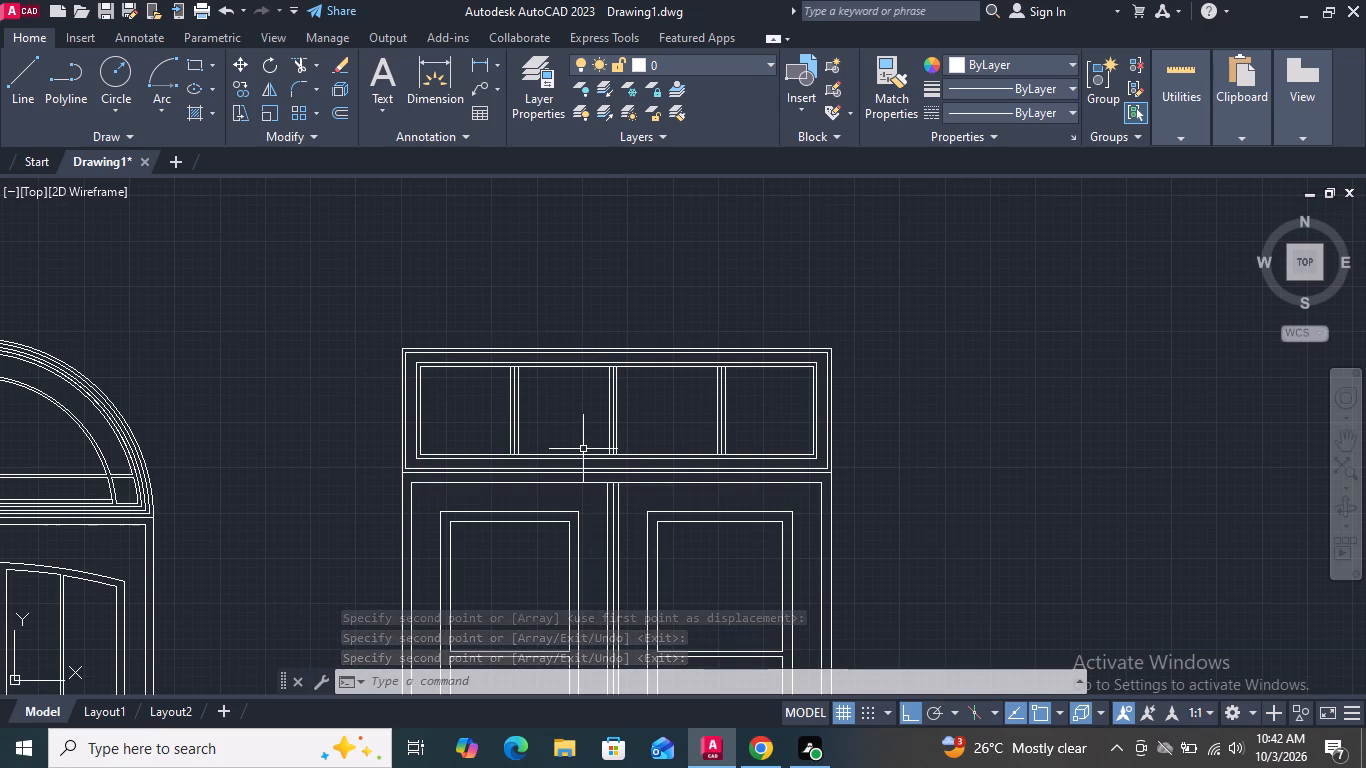
Trim the central mullion's middle line and the glazing border's bottom and top segments between its outer lines.
left_click(297, 66)
scroll(587, 427, "up", 2)
scroll(661, 513, "up", 3)
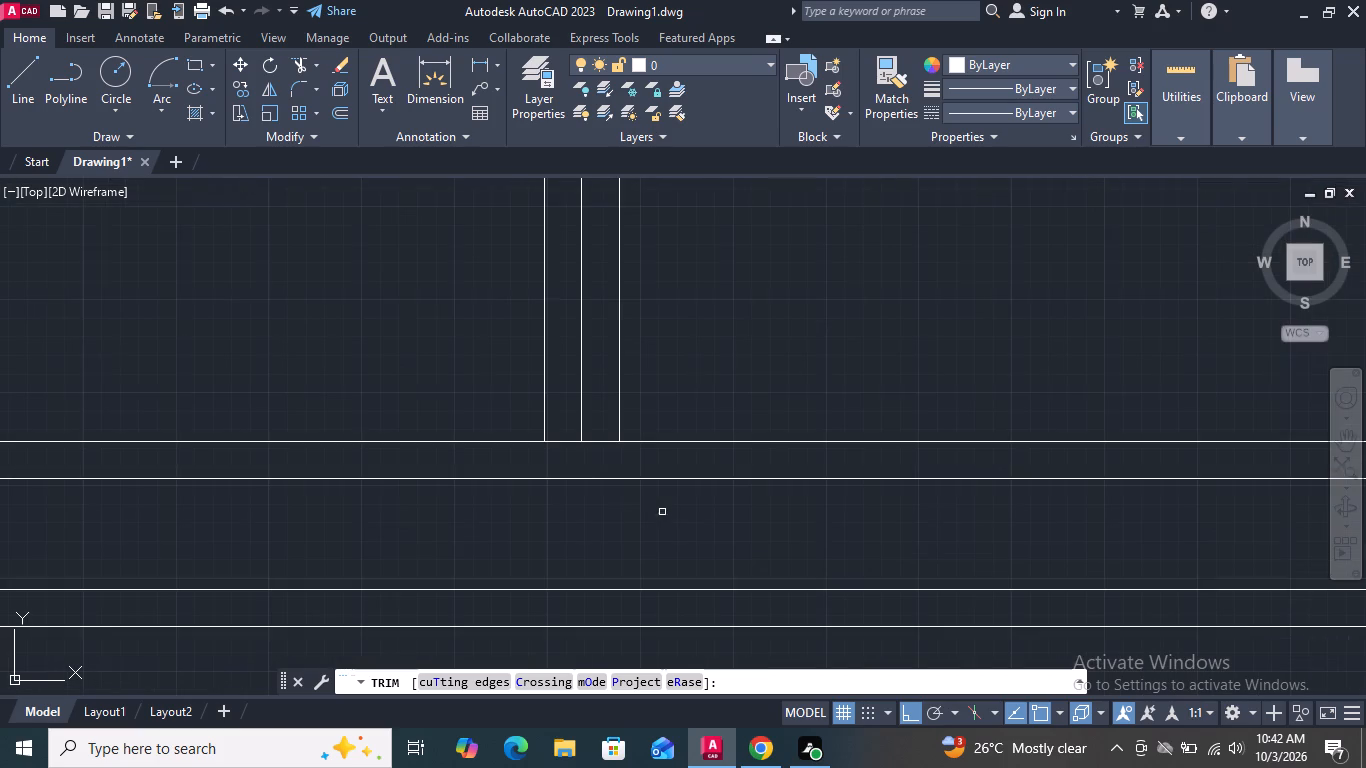
left_click(606, 438)
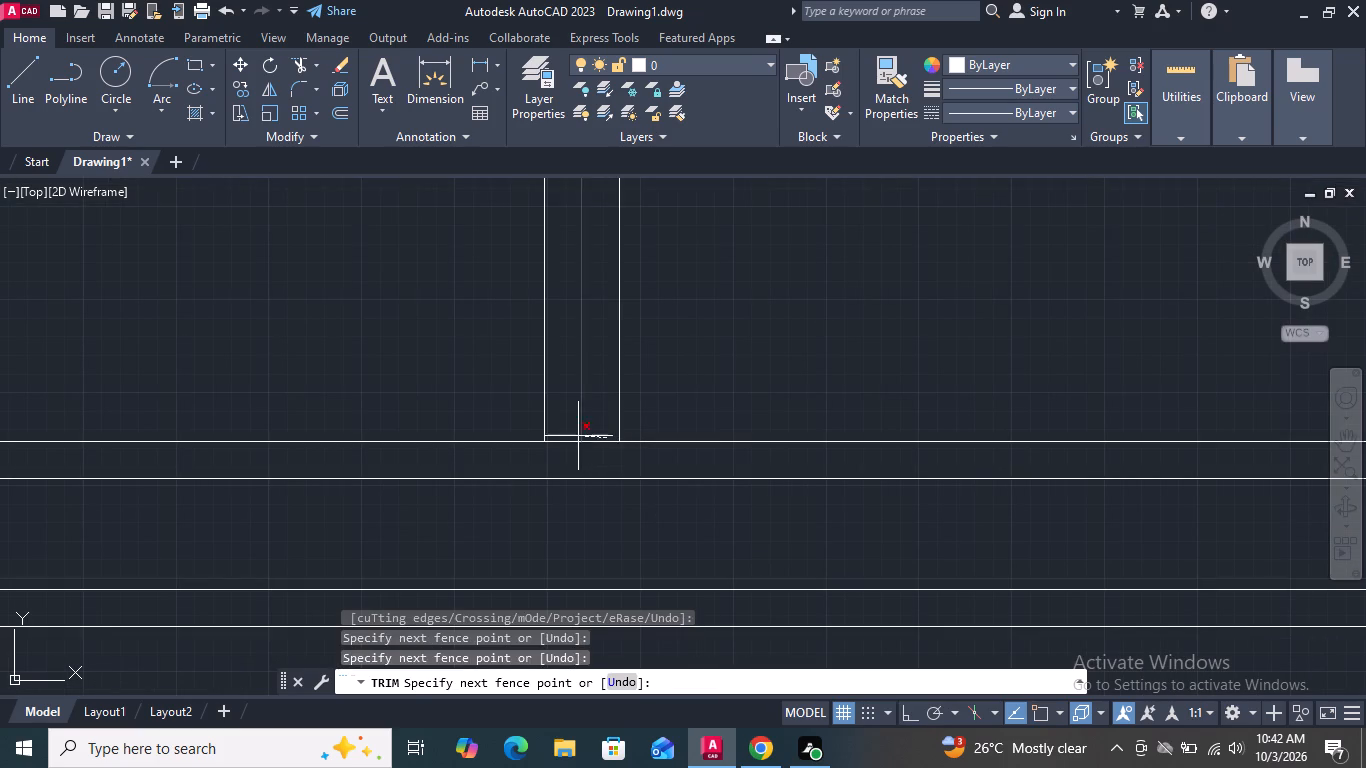
left_click(576, 434)
left_click(572, 439)
scroll(574, 491, "down", 3)
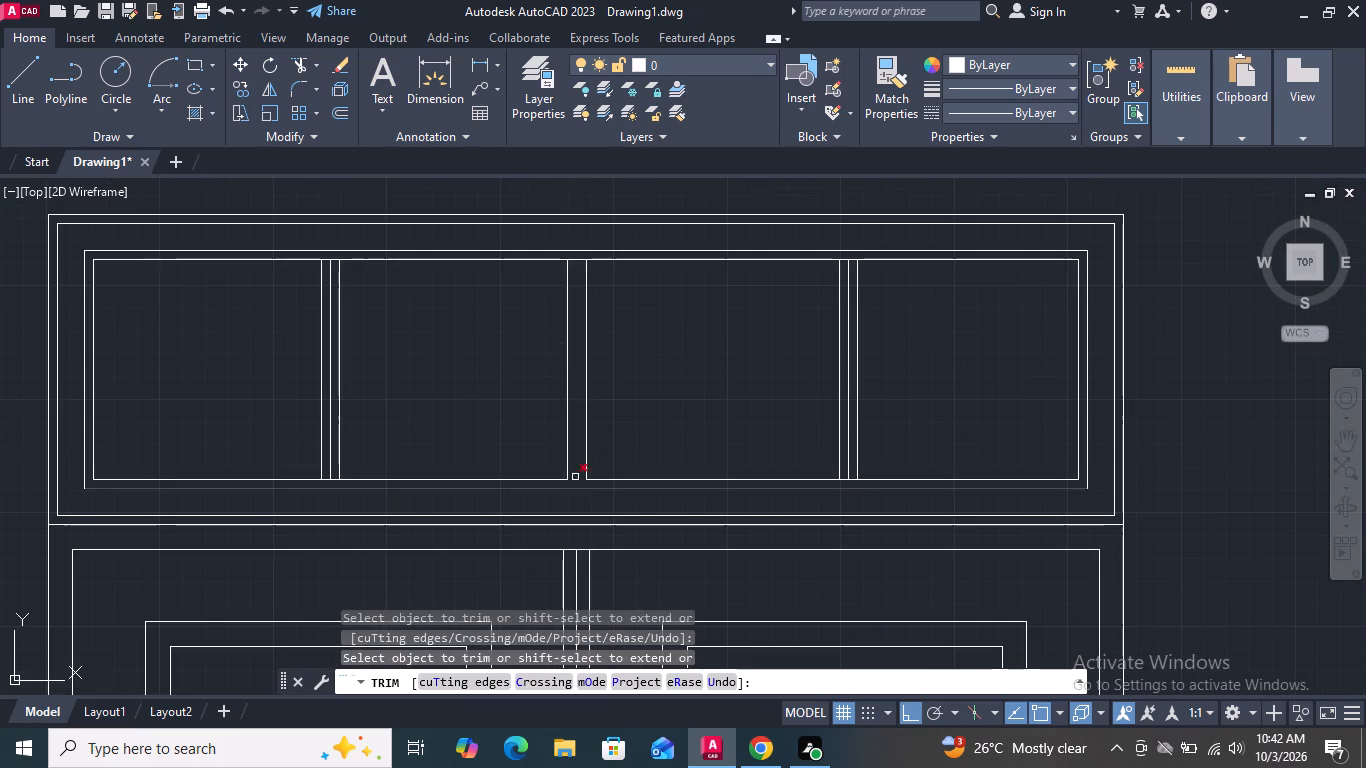
scroll(539, 209, "up", 2)
left_click(619, 330)
scroll(620, 330, "down", 2)
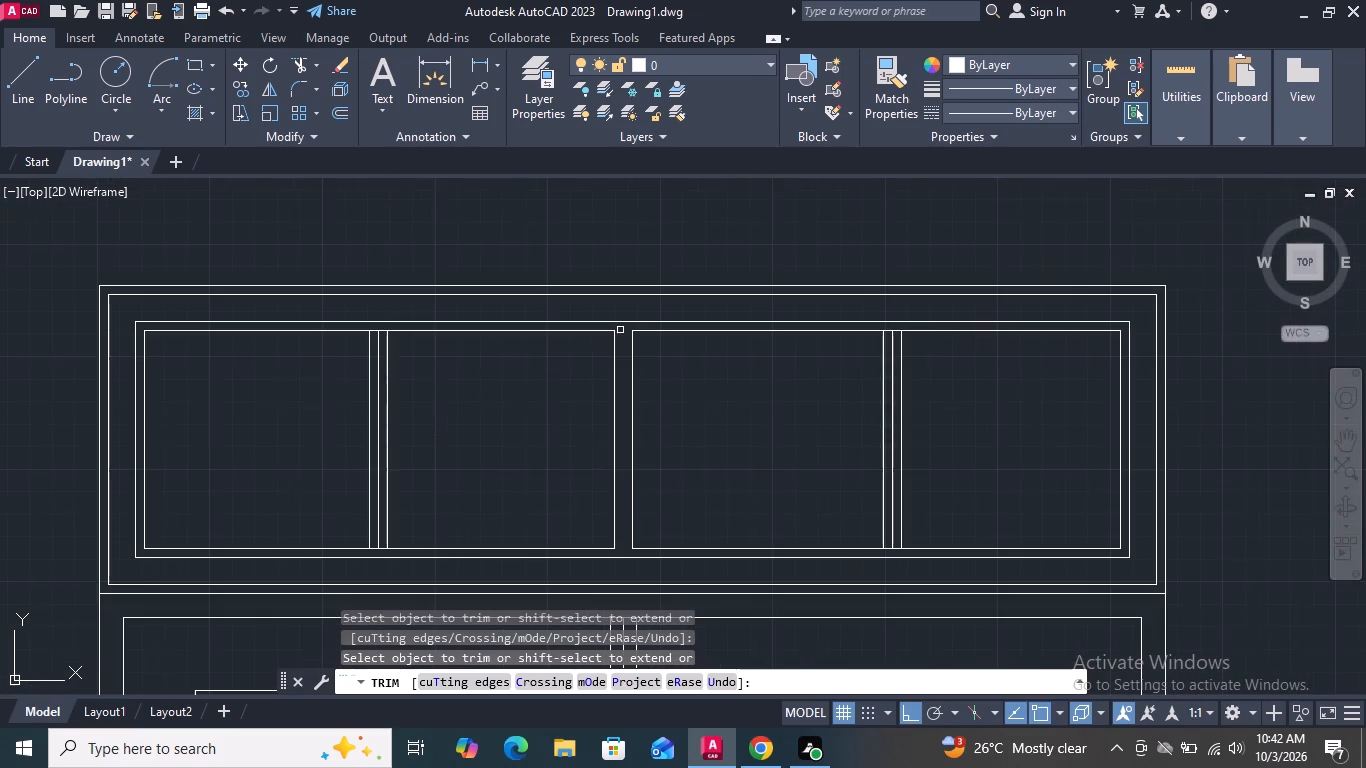
Trim the right mullion's middle line and the glazing border segments crossing it at bottom and top.
scroll(902, 548, "up", 5)
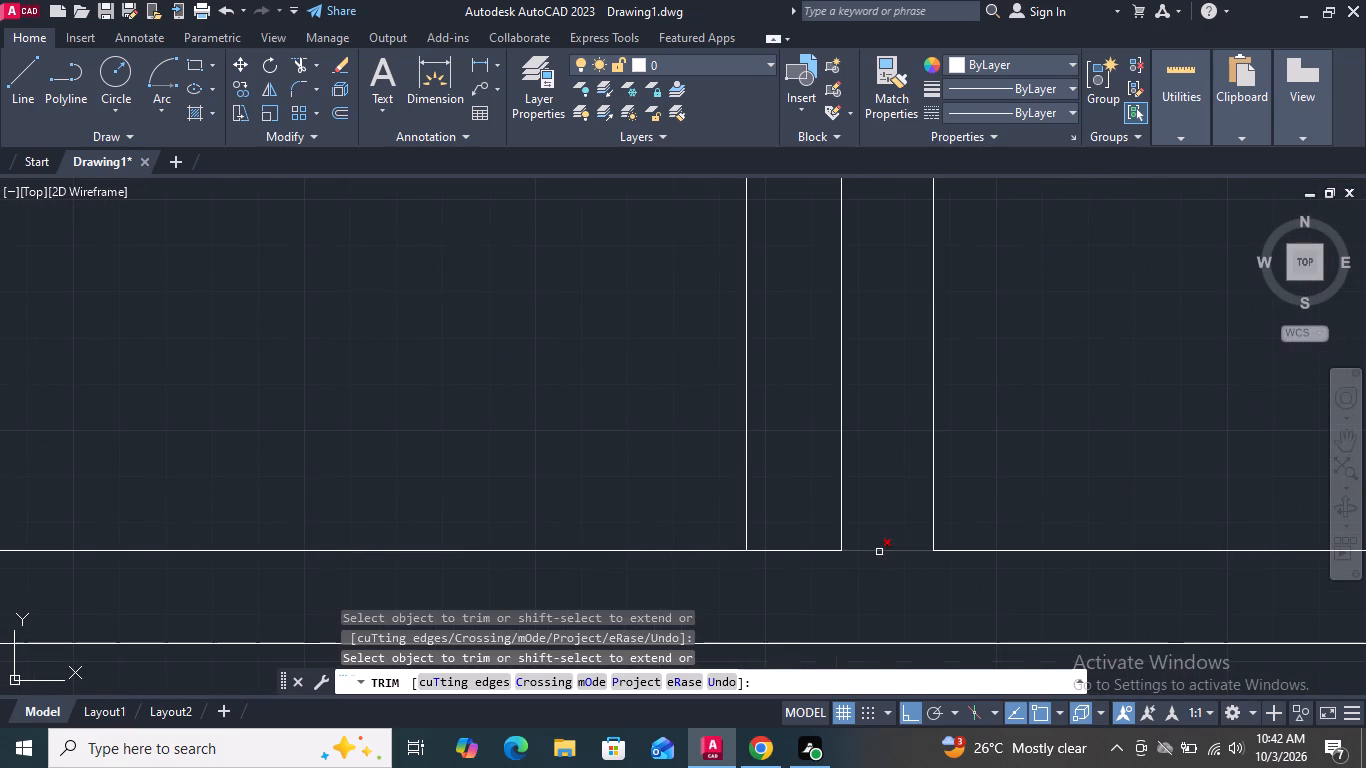
left_click(879, 552)
left_click(834, 548)
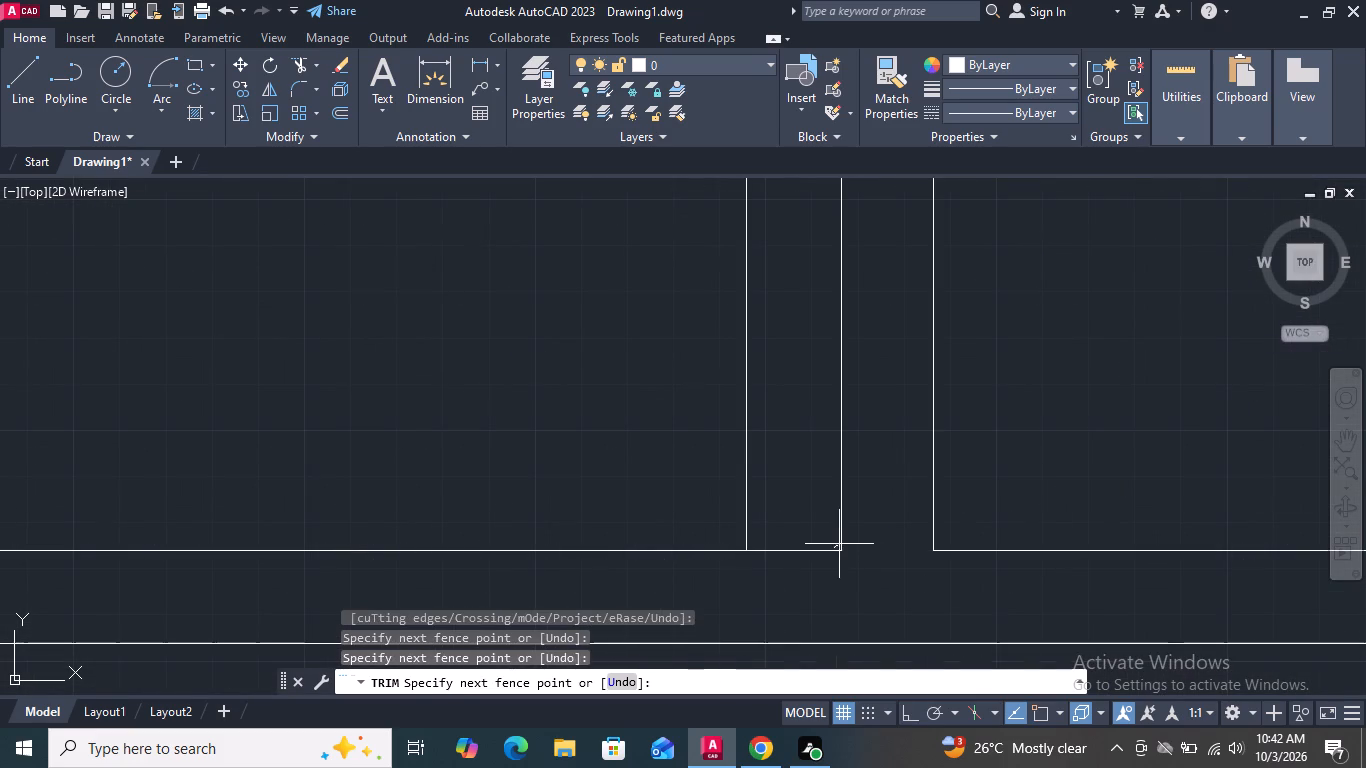
left_click(839, 544)
left_click(837, 549)
left_click(839, 547)
scroll(835, 552, "down", 4)
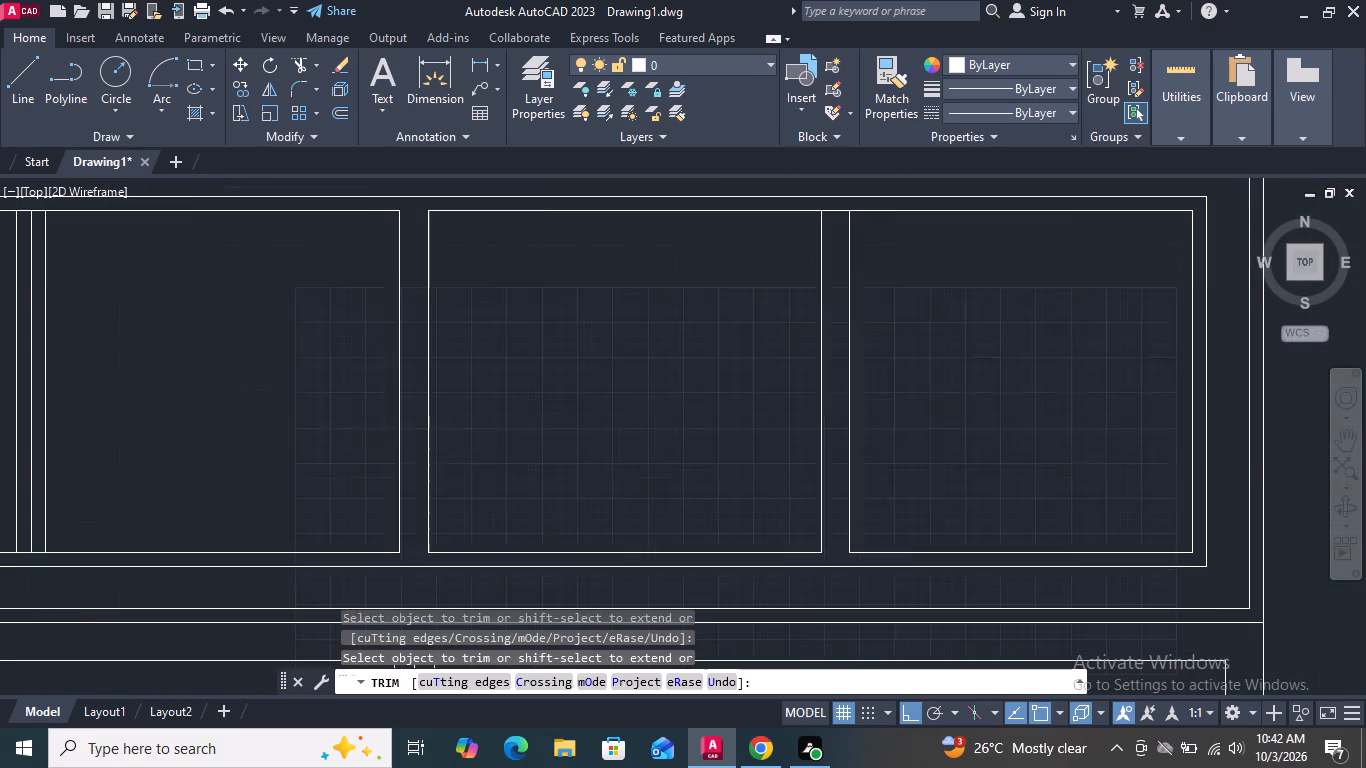
scroll(835, 553, "down", 1)
scroll(866, 339, "up", 3)
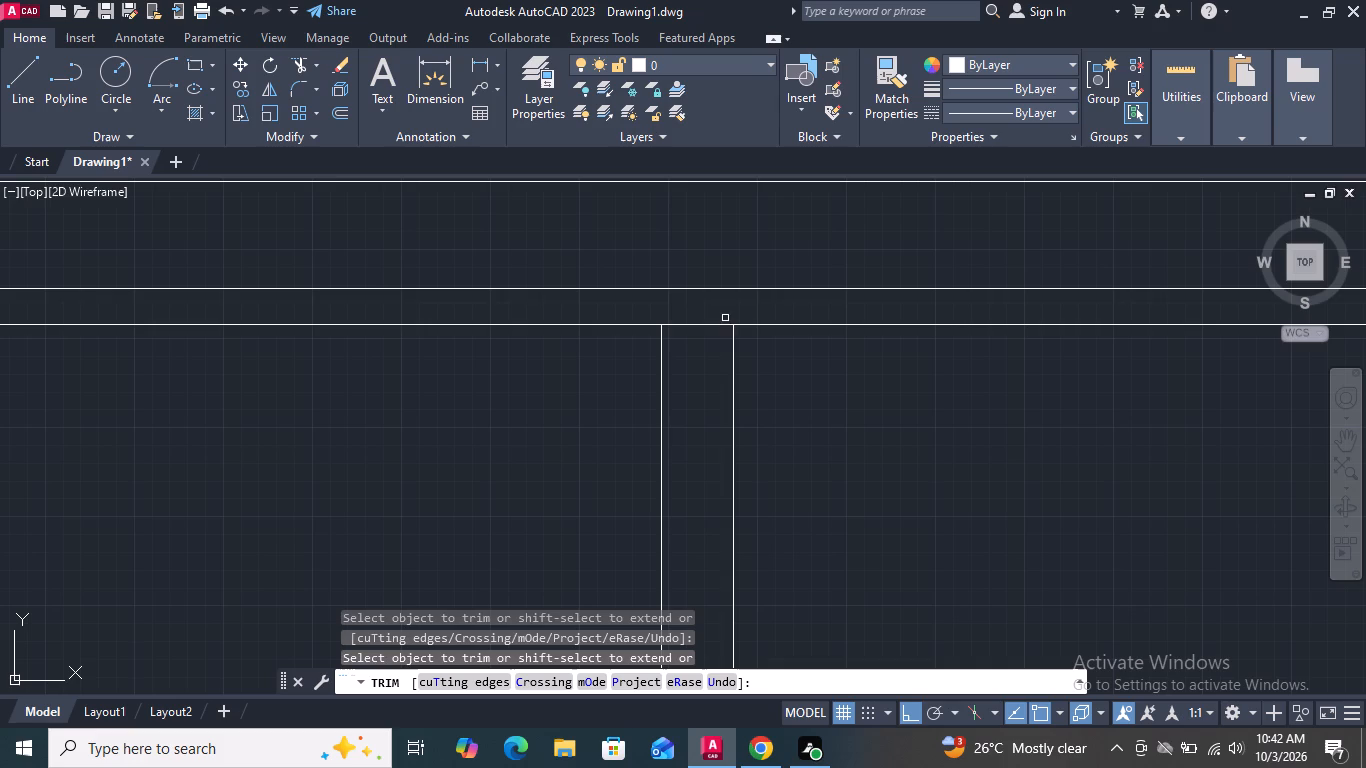
left_click(707, 322)
scroll(707, 322, "down", 5)
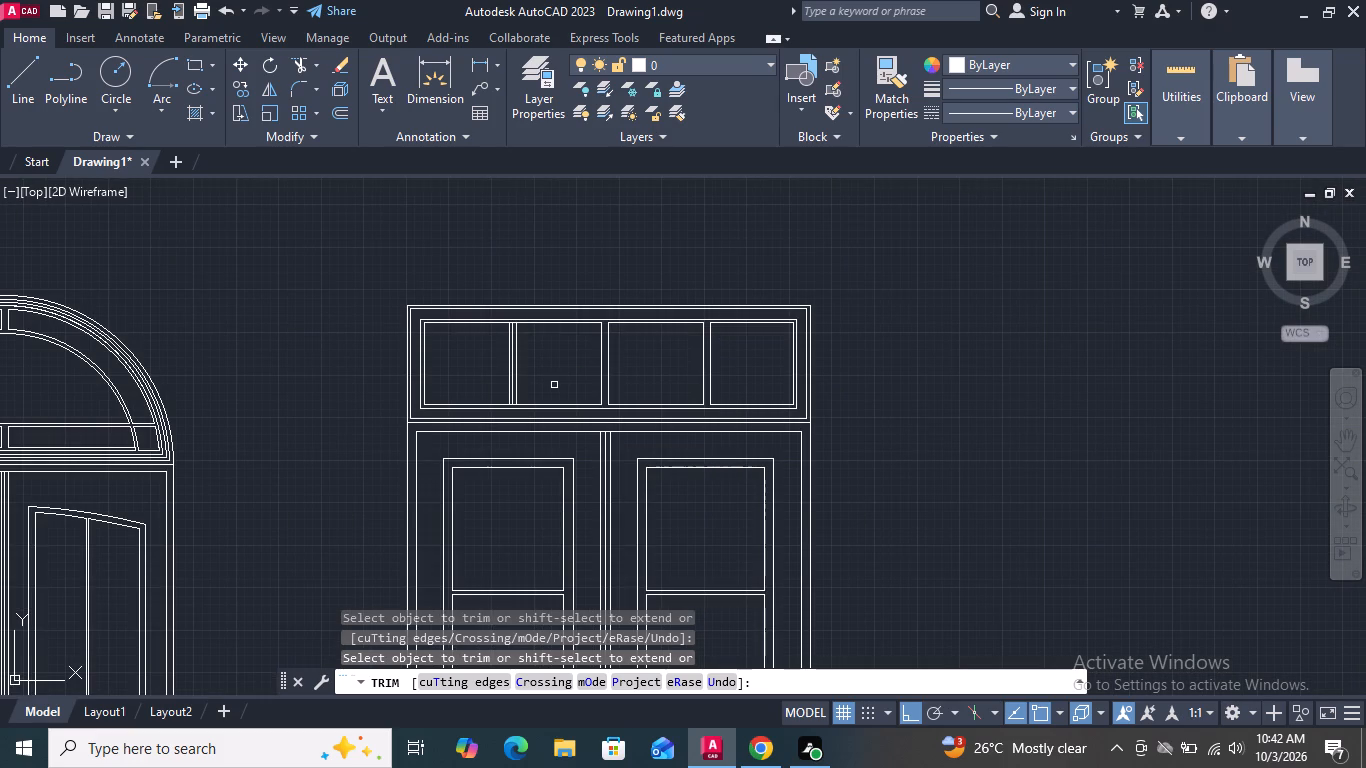
Trim the left mullion's middle line and the glazing border segments crossing it, leaving four separate transom panes.
scroll(506, 410, "up", 7)
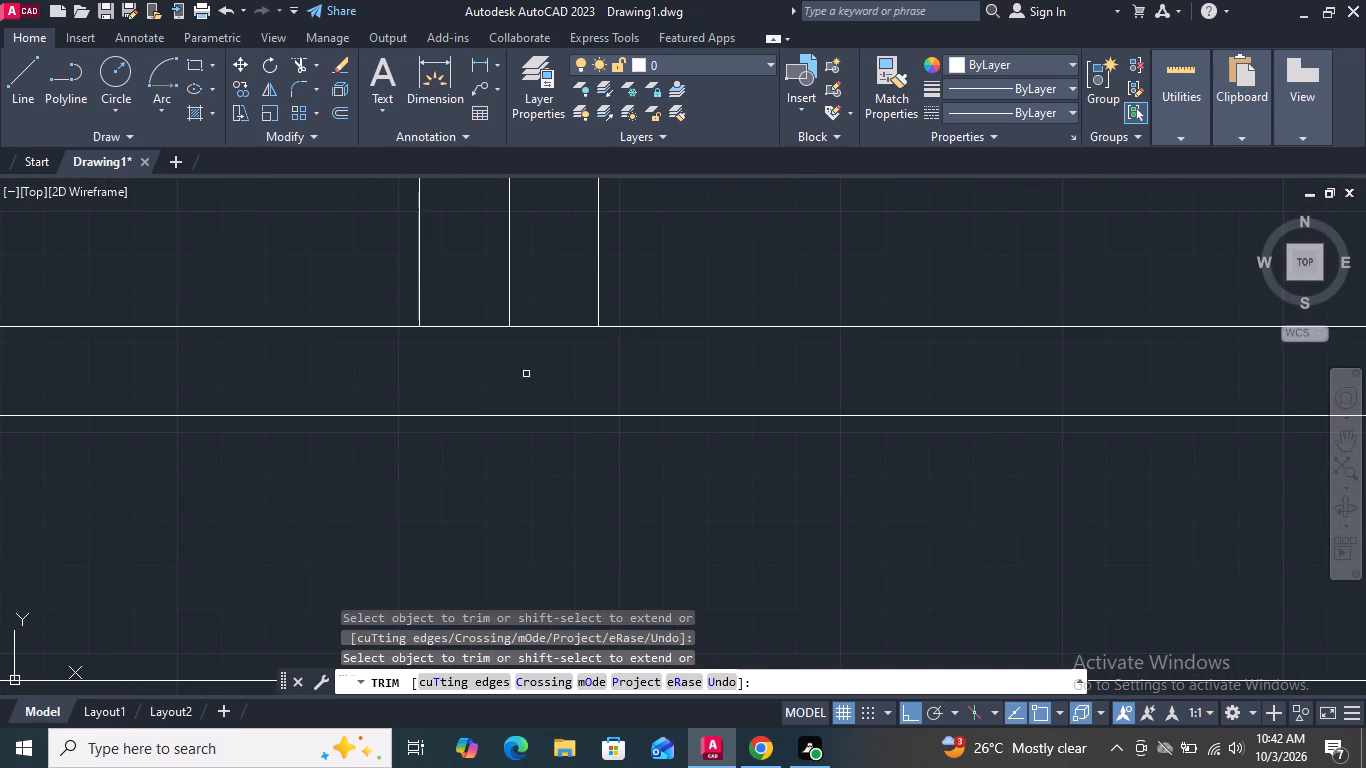
left_click(538, 357)
left_click(492, 307)
left_click(488, 325)
scroll(526, 430, "down", 4)
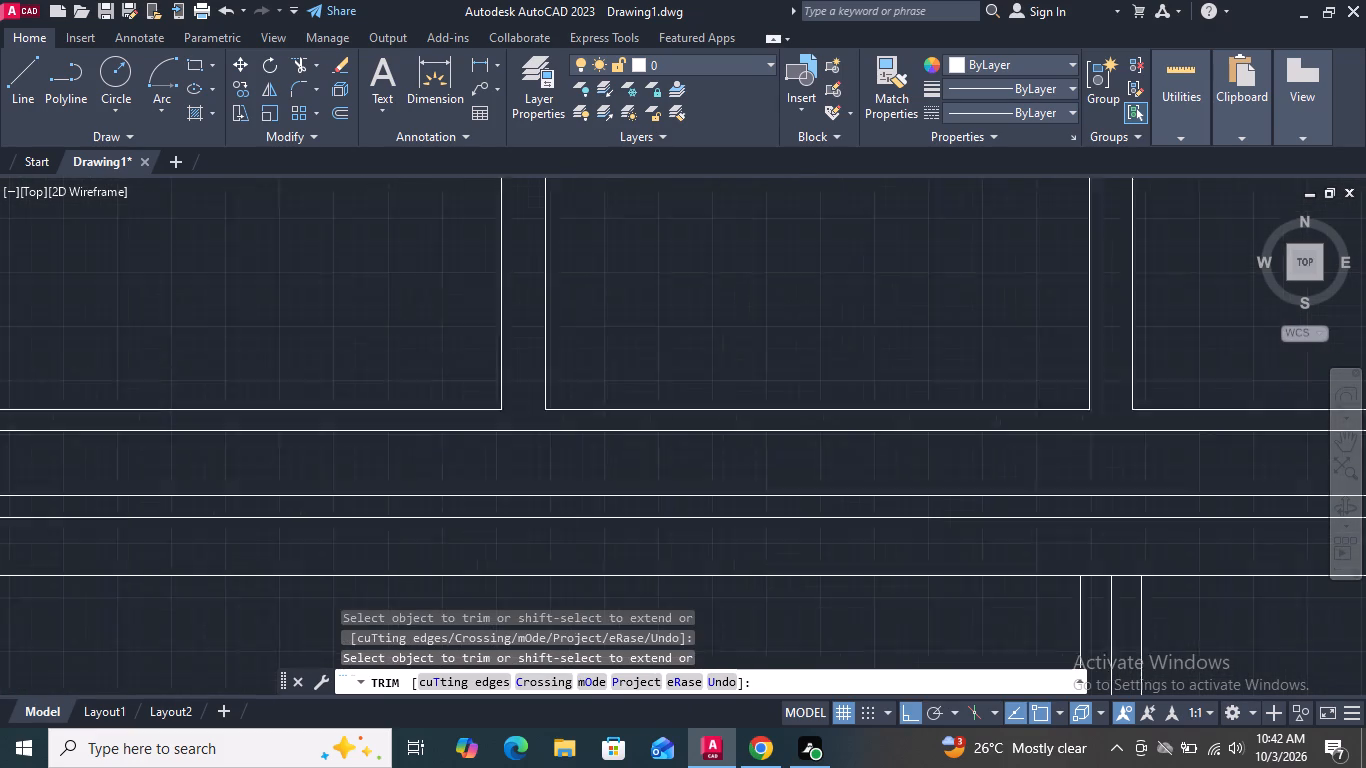
scroll(495, 443, "down", 3)
scroll(490, 351, "up", 5)
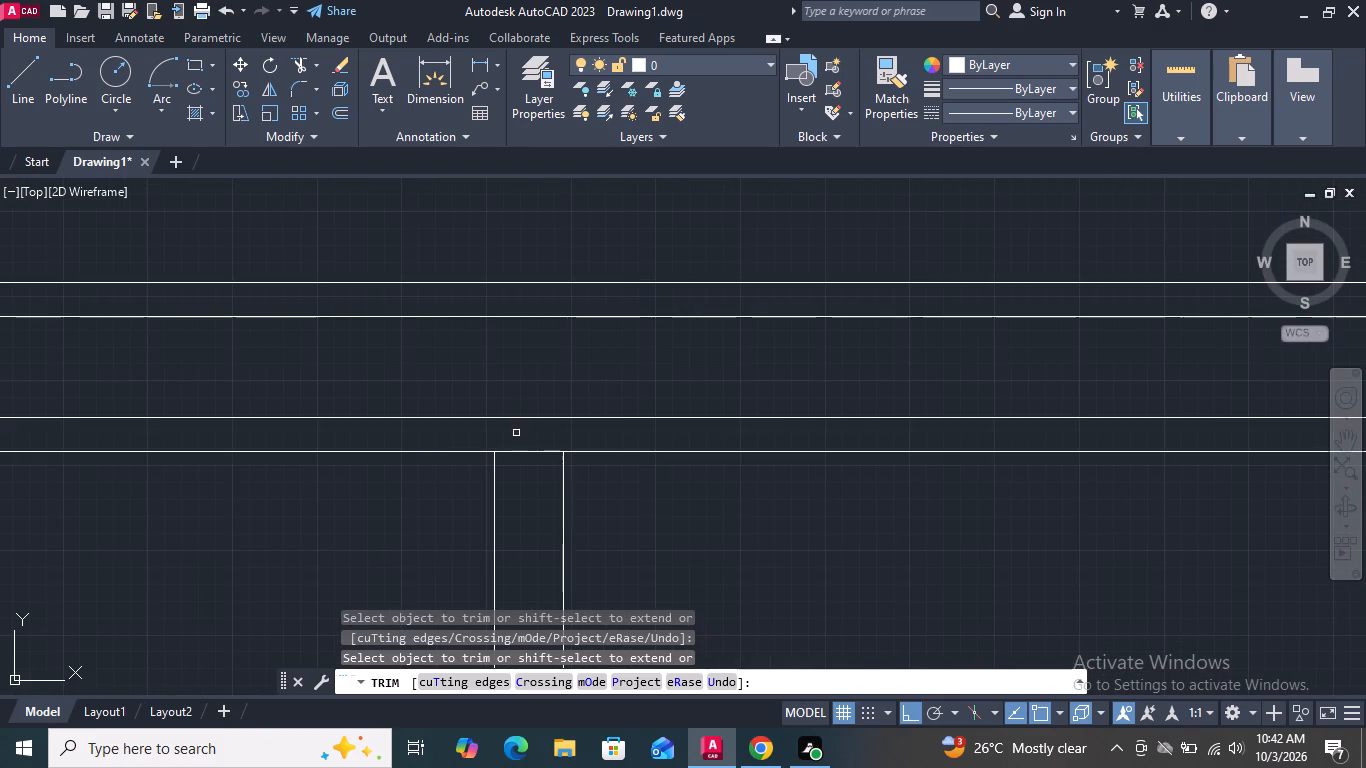
left_click(517, 451)
scroll(596, 371, "down", 3)
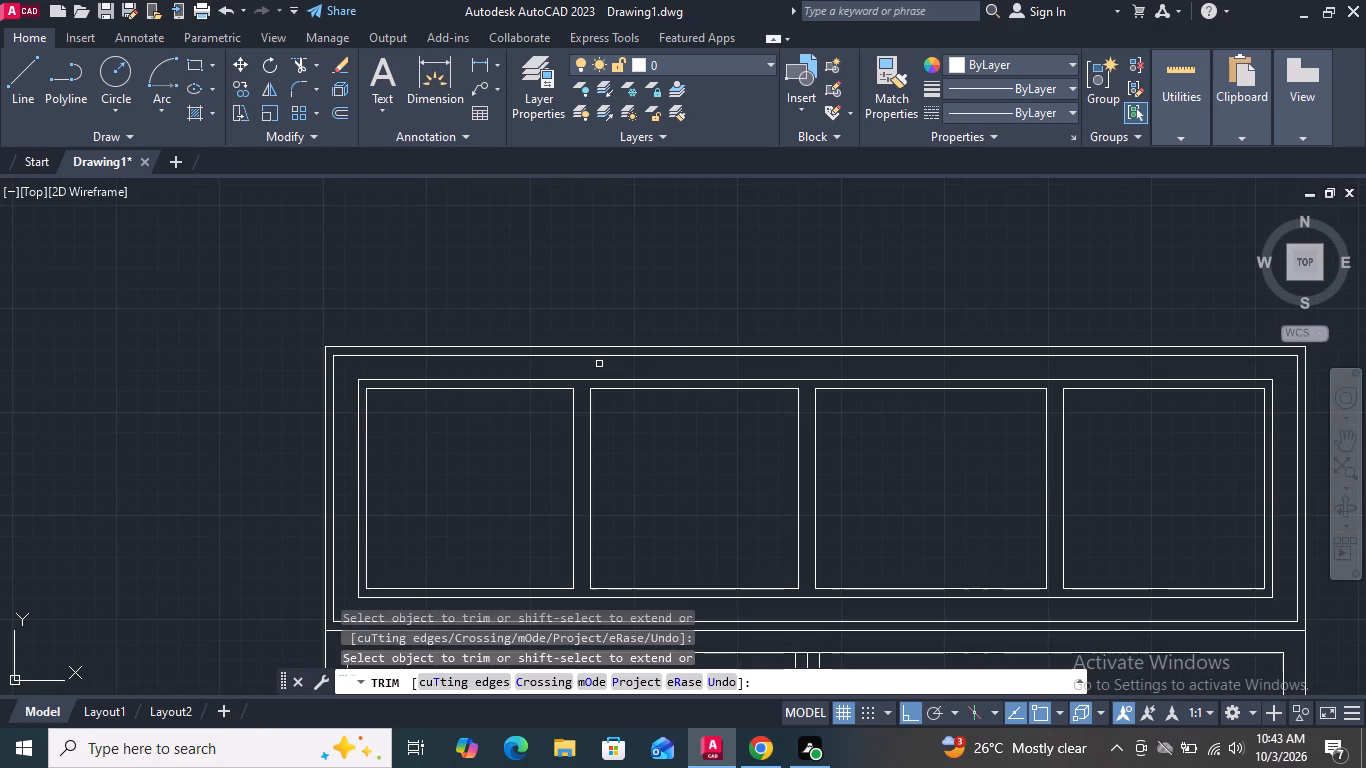
key("space")
Copy the upper-row door with plain rectangular panes straight down about 25 feet, placing it beside the rectangular-transom door.
scroll(601, 320, "down", 3)
scroll(836, 337, "down", 1)
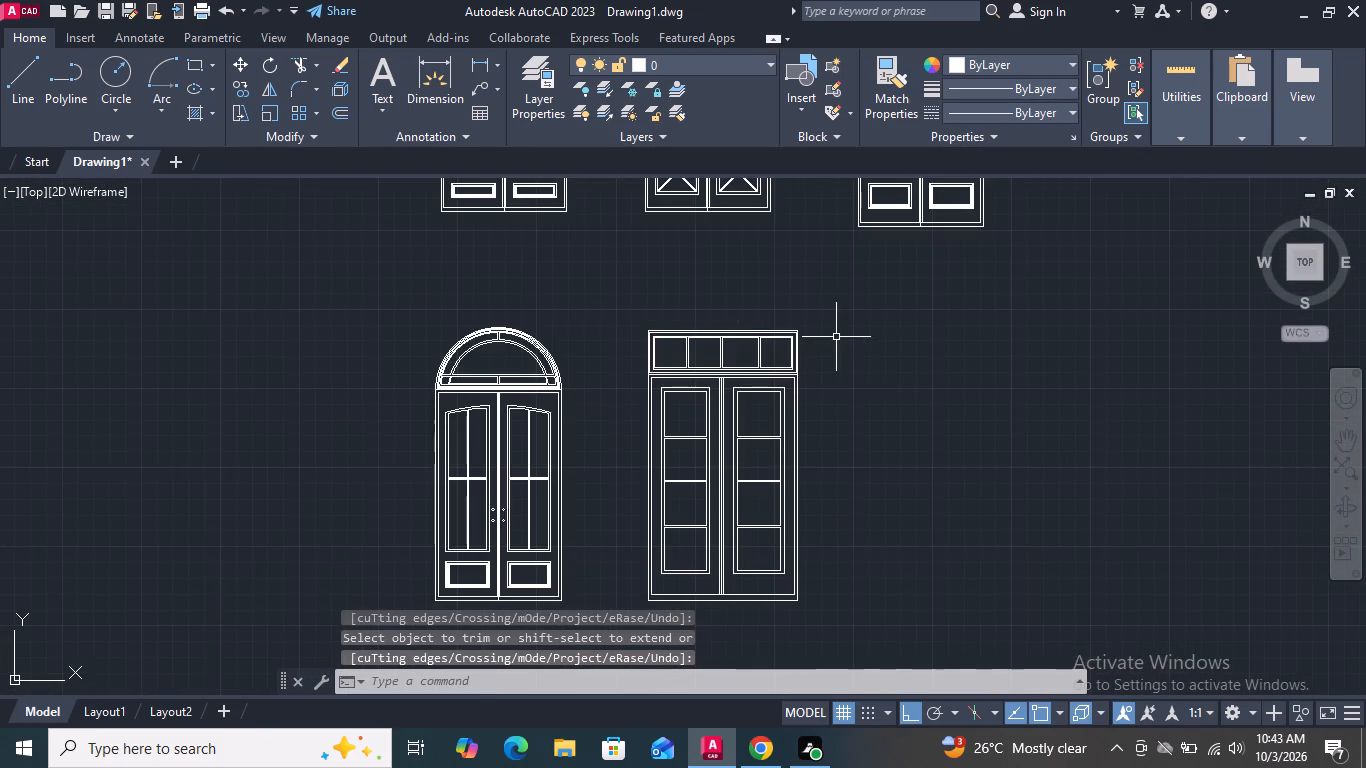
middle_click_drag(849, 376, 719, 367)
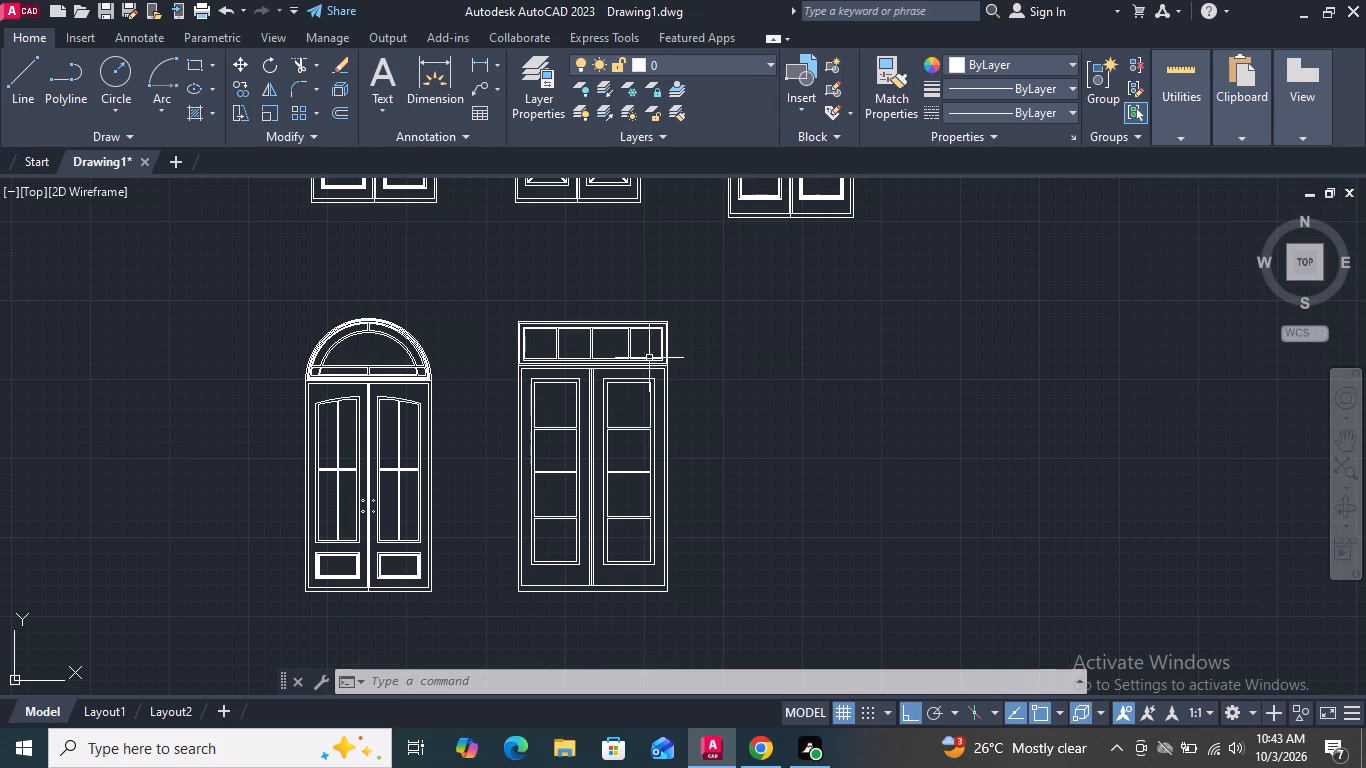
scroll(513, 332, "down", 2)
middle_click_drag(620, 414, 558, 426)
scroll(558, 393, "up", 1)
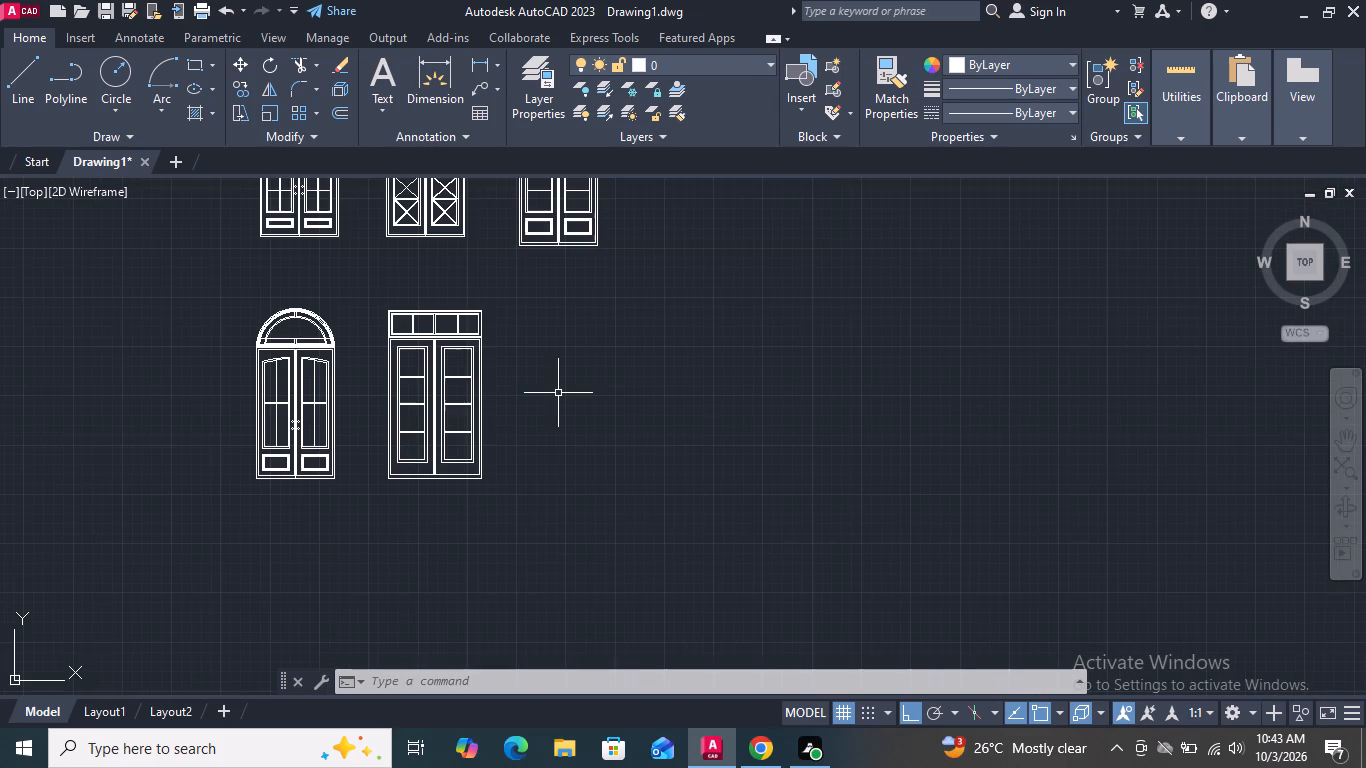
middle_click_drag(558, 391, 544, 407)
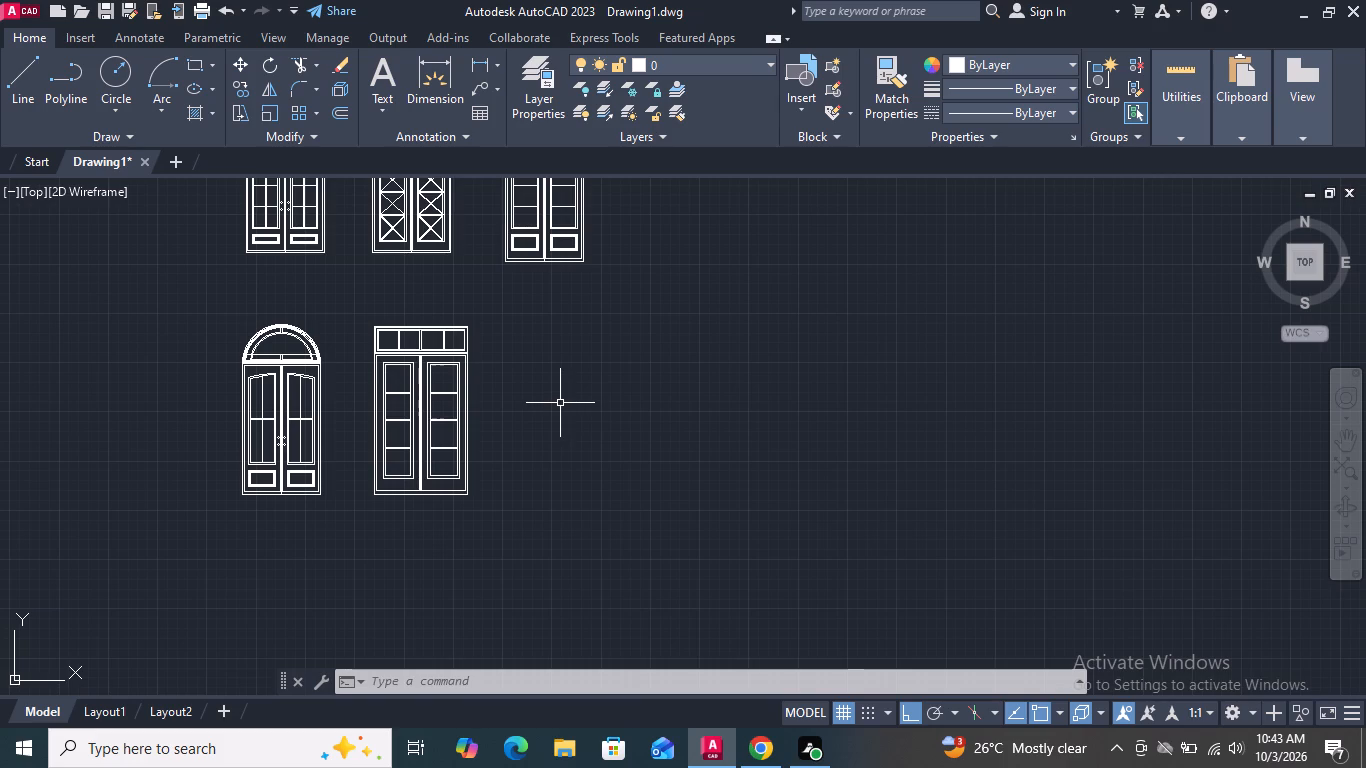
scroll(510, 473, "down", 1)
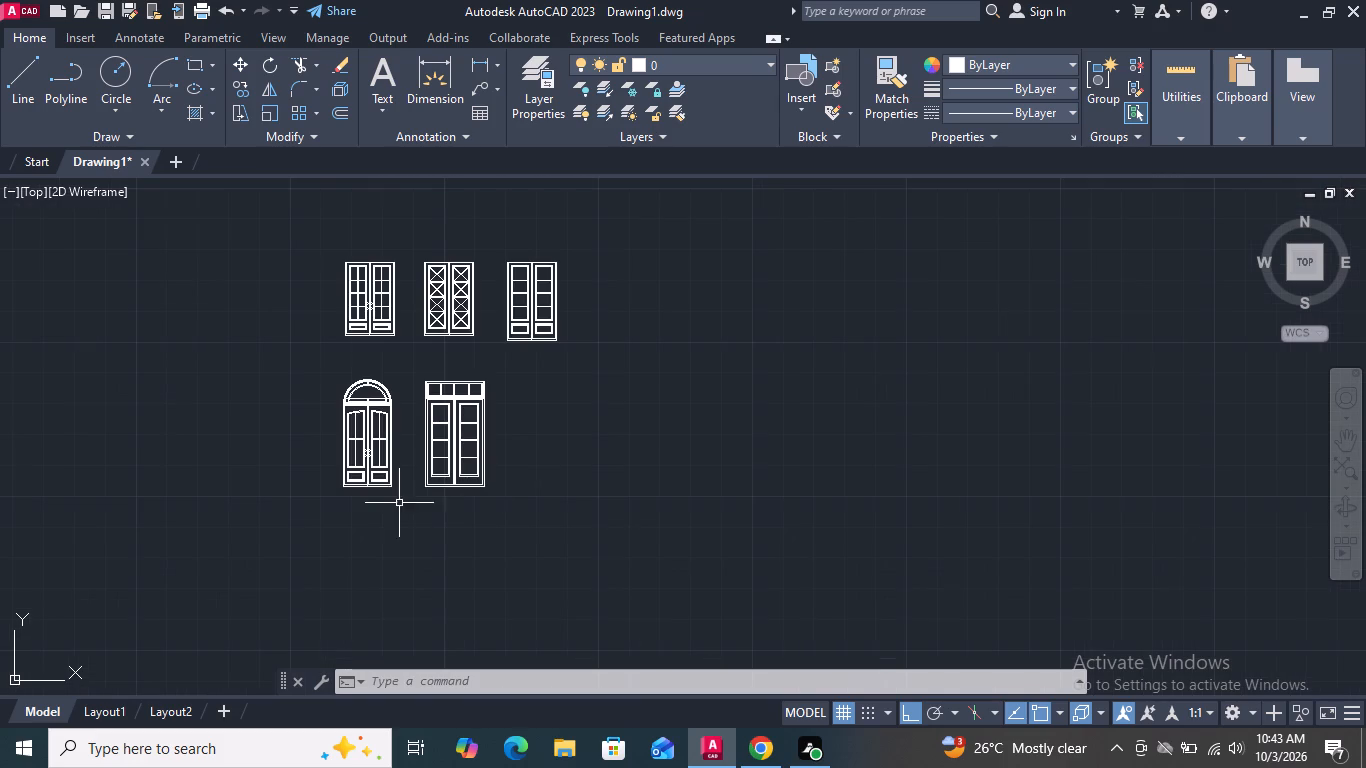
scroll(380, 485, "up", 1)
scroll(383, 390, "down", 2)
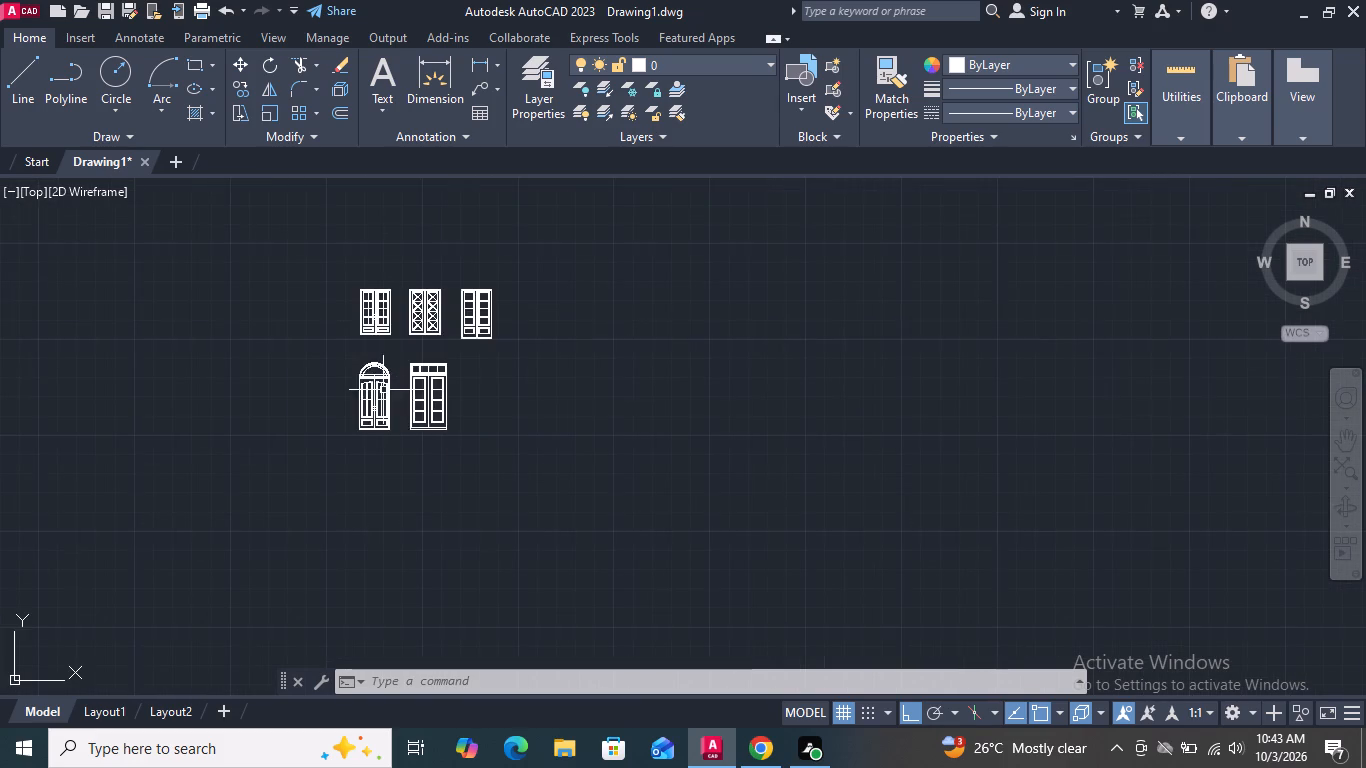
scroll(382, 293, "up", 2)
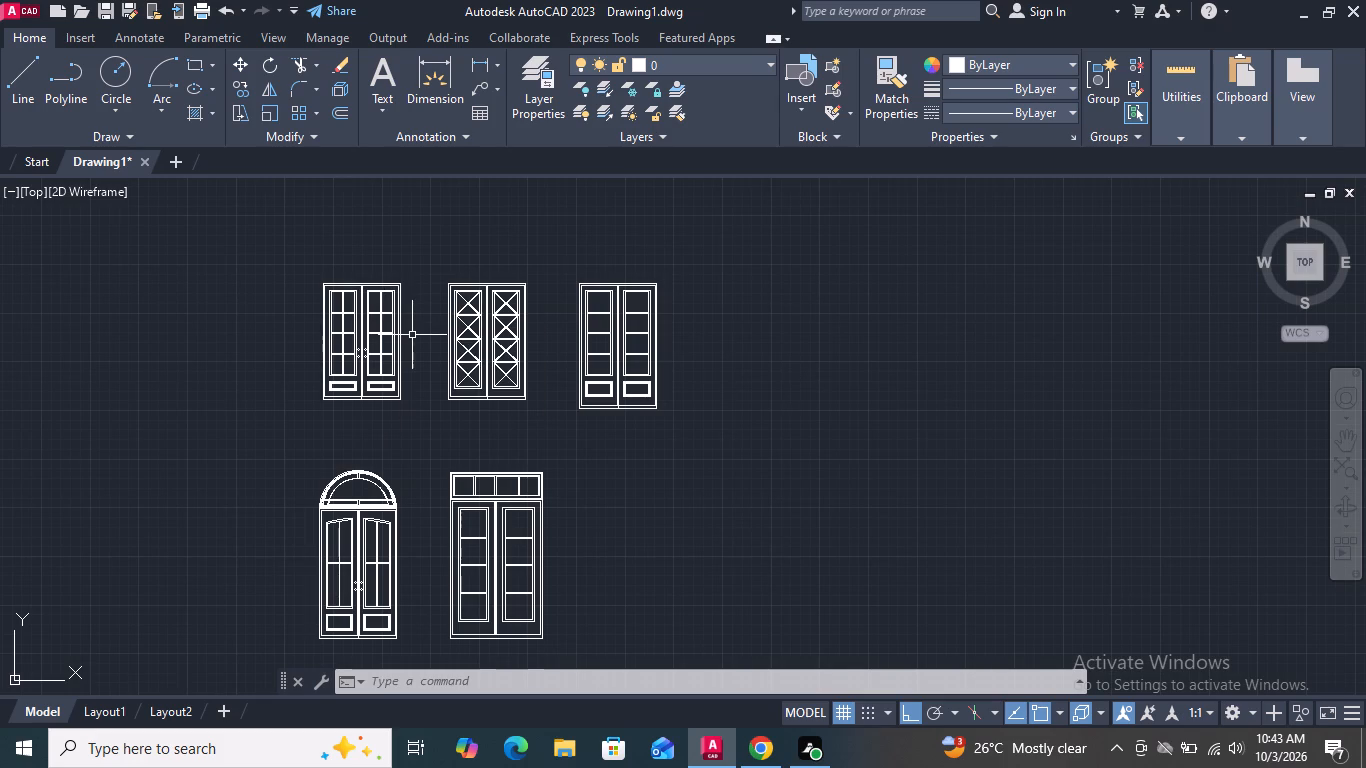
left_click(682, 422)
left_click(576, 243)
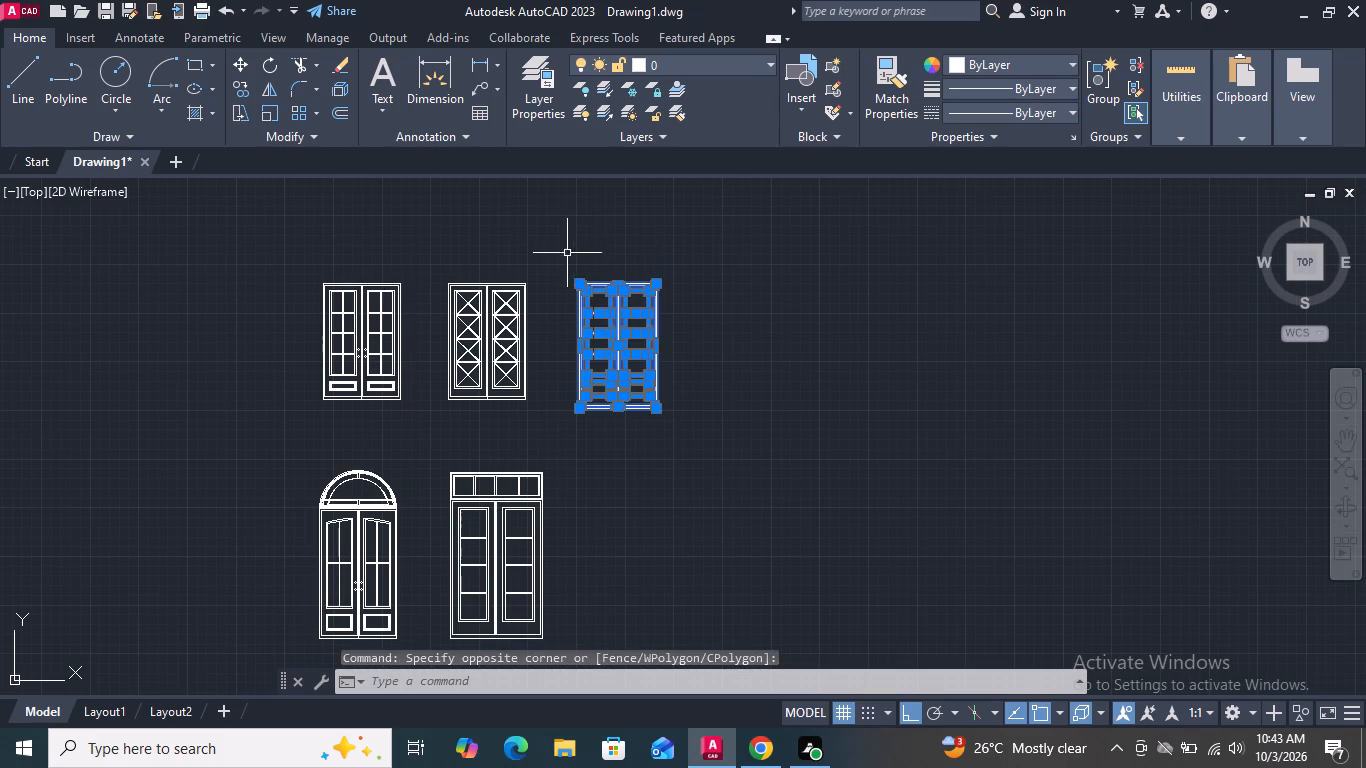
left_click(235, 85)
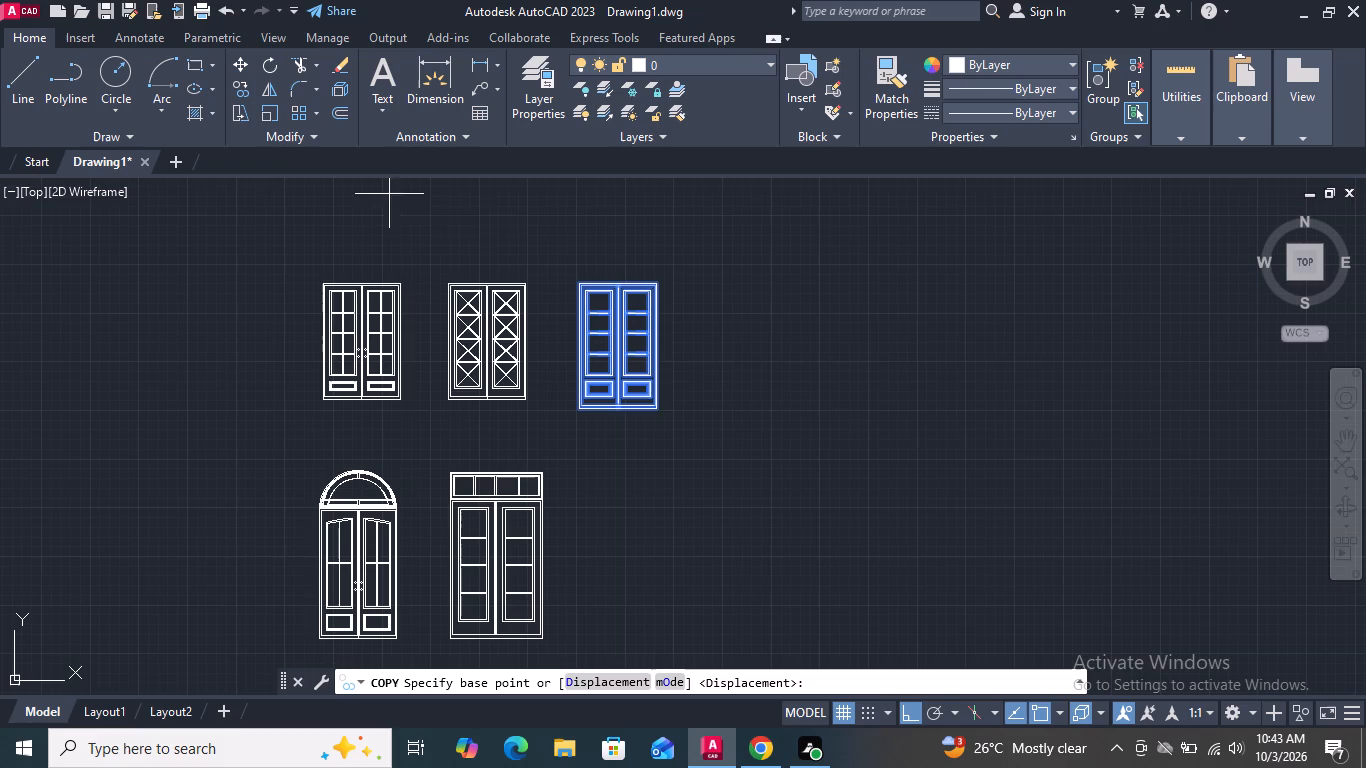
scroll(511, 230, "up", 3)
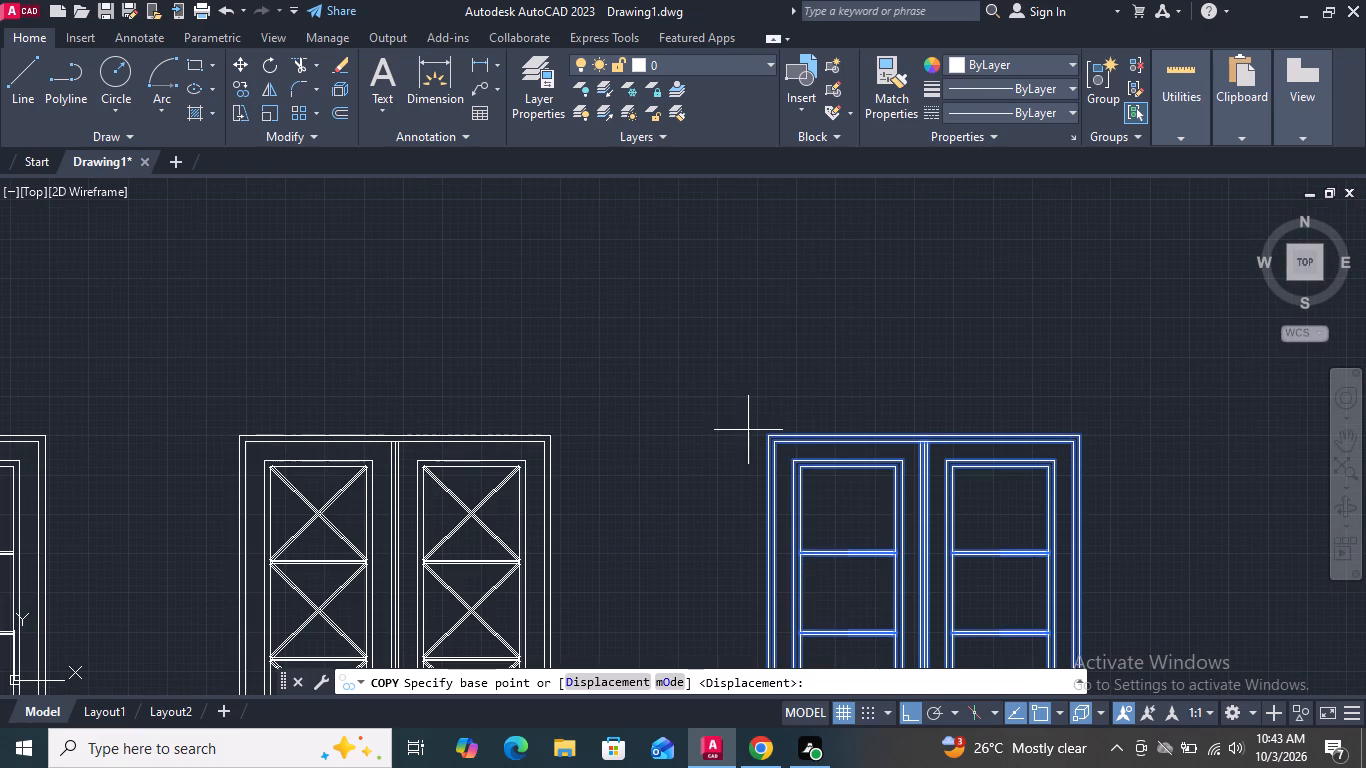
left_click(765, 433)
scroll(711, 314, "down", 4)
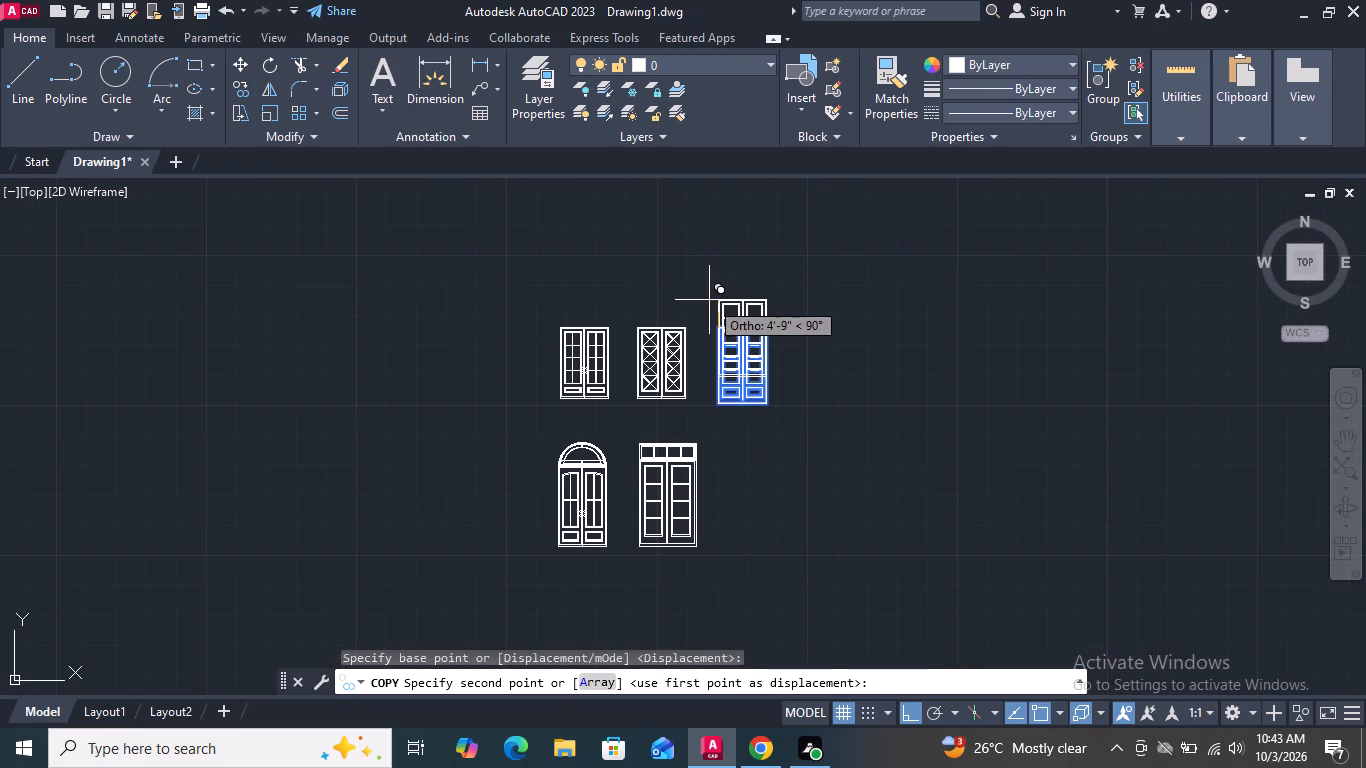
scroll(710, 453, "up", 1)
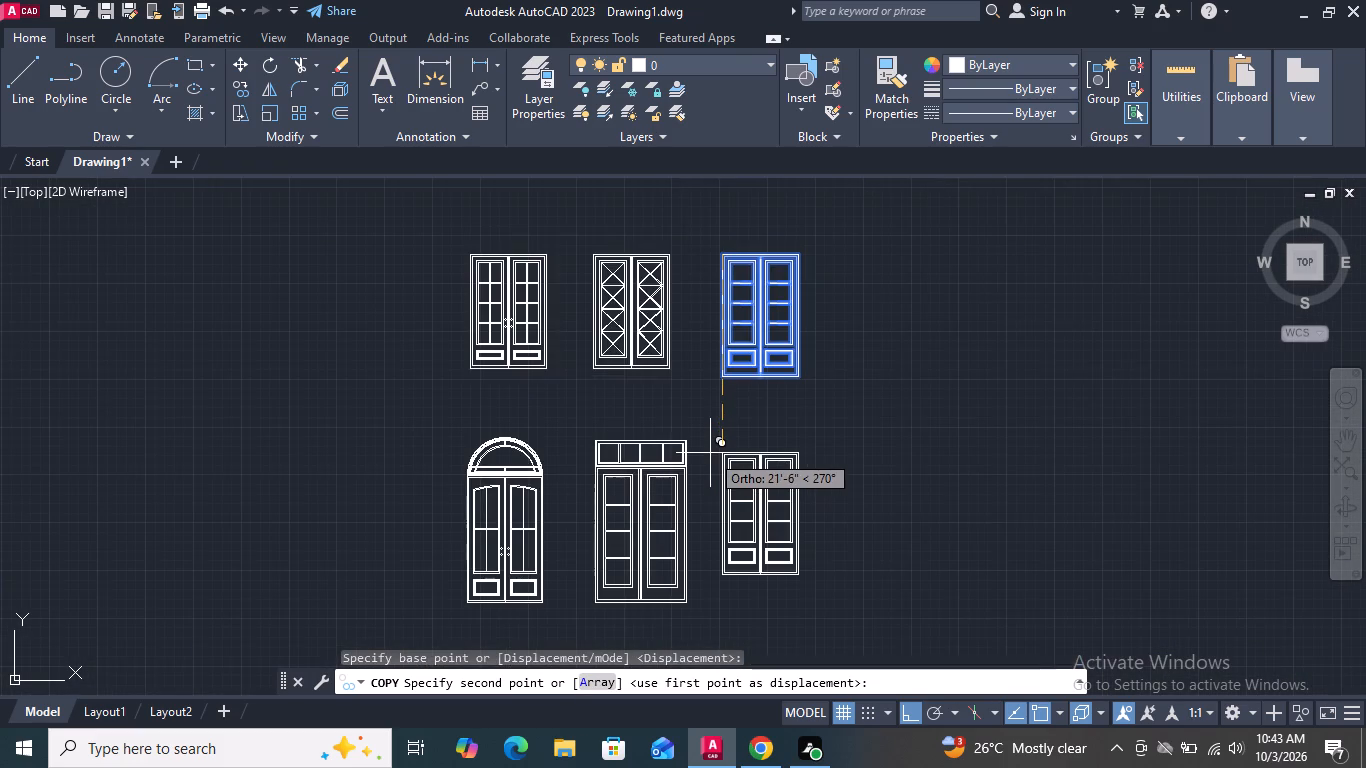
scroll(710, 453, "down", 1)
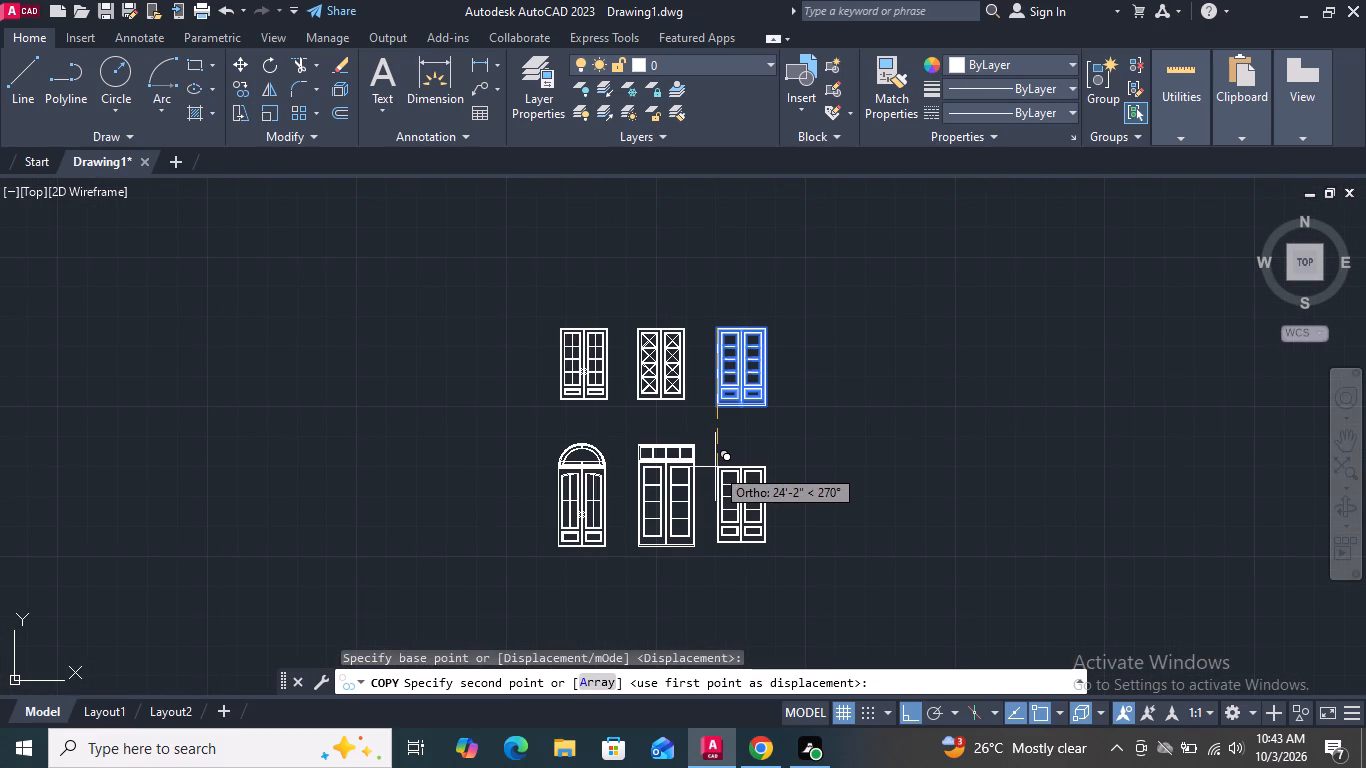
left_click(715, 471)
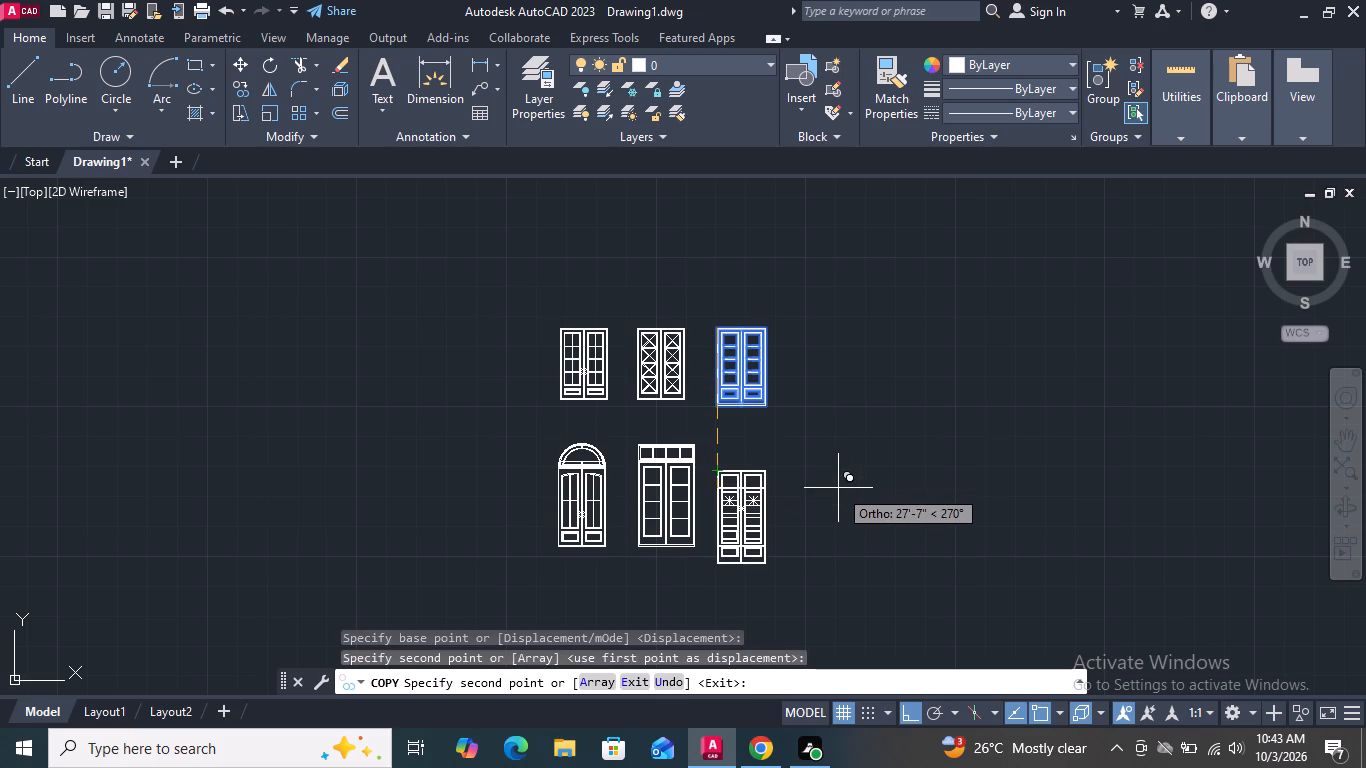
key("space")
Move the copied door a short distance straight up beside the rectangular-transom door.
middle_click_drag(801, 570, 707, 513)
scroll(684, 488, "up", 1)
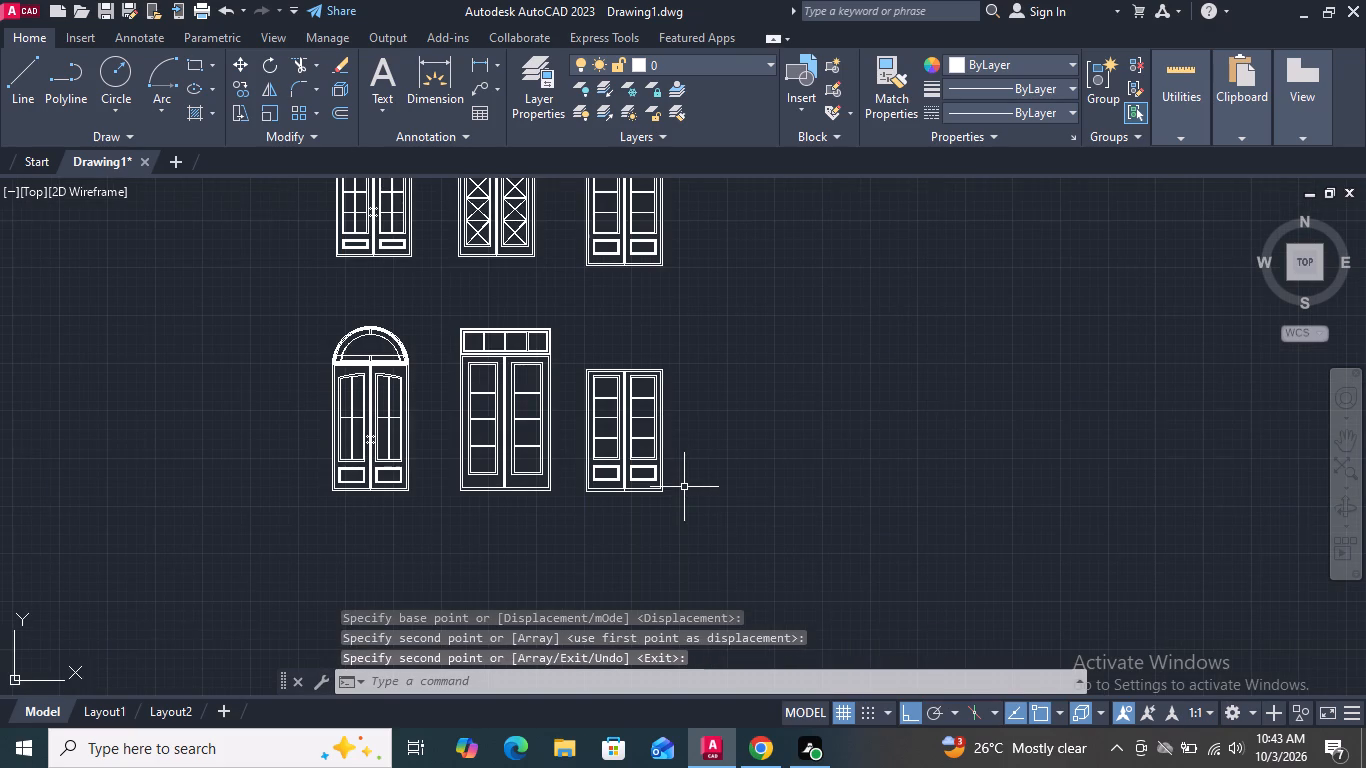
middle_click_drag(684, 492, 684, 502)
scroll(604, 444, "up", 1)
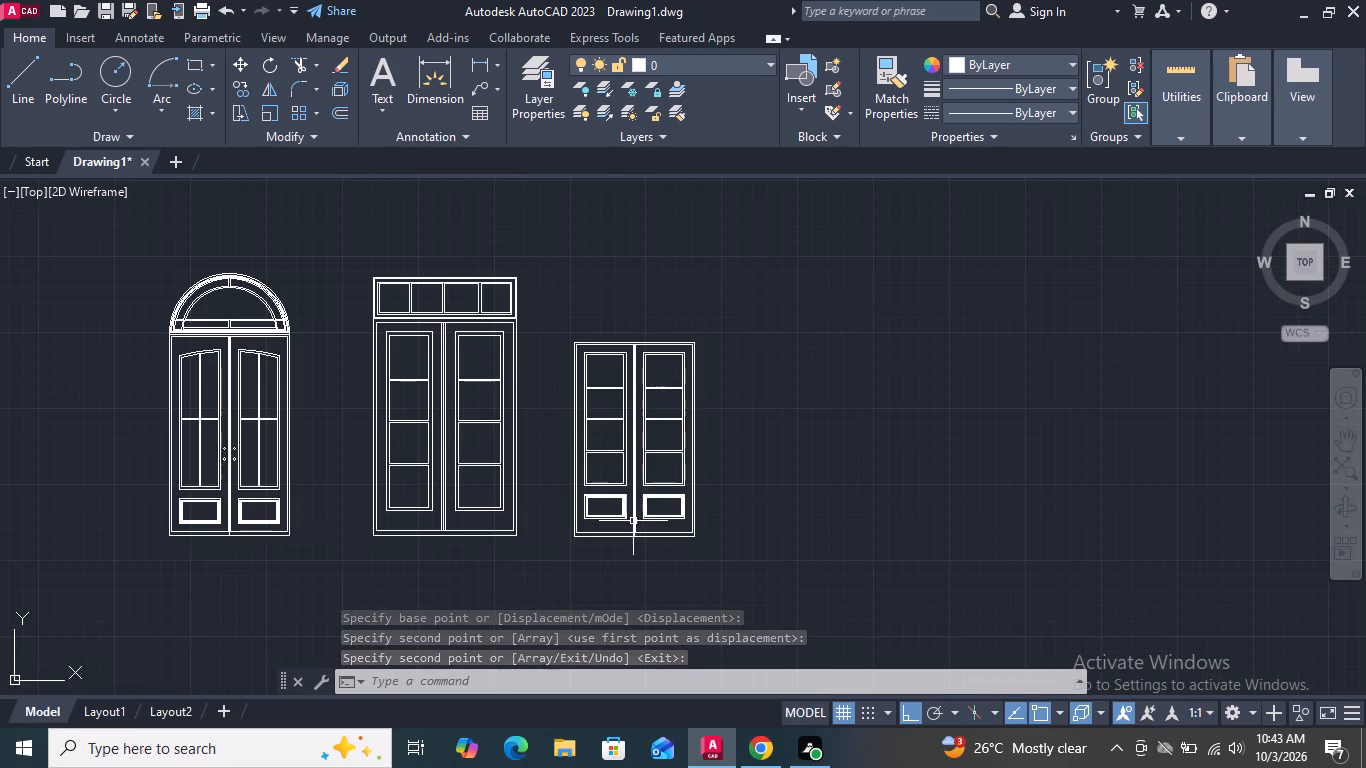
scroll(631, 525, "up", 3)
scroll(629, 440, "down", 2)
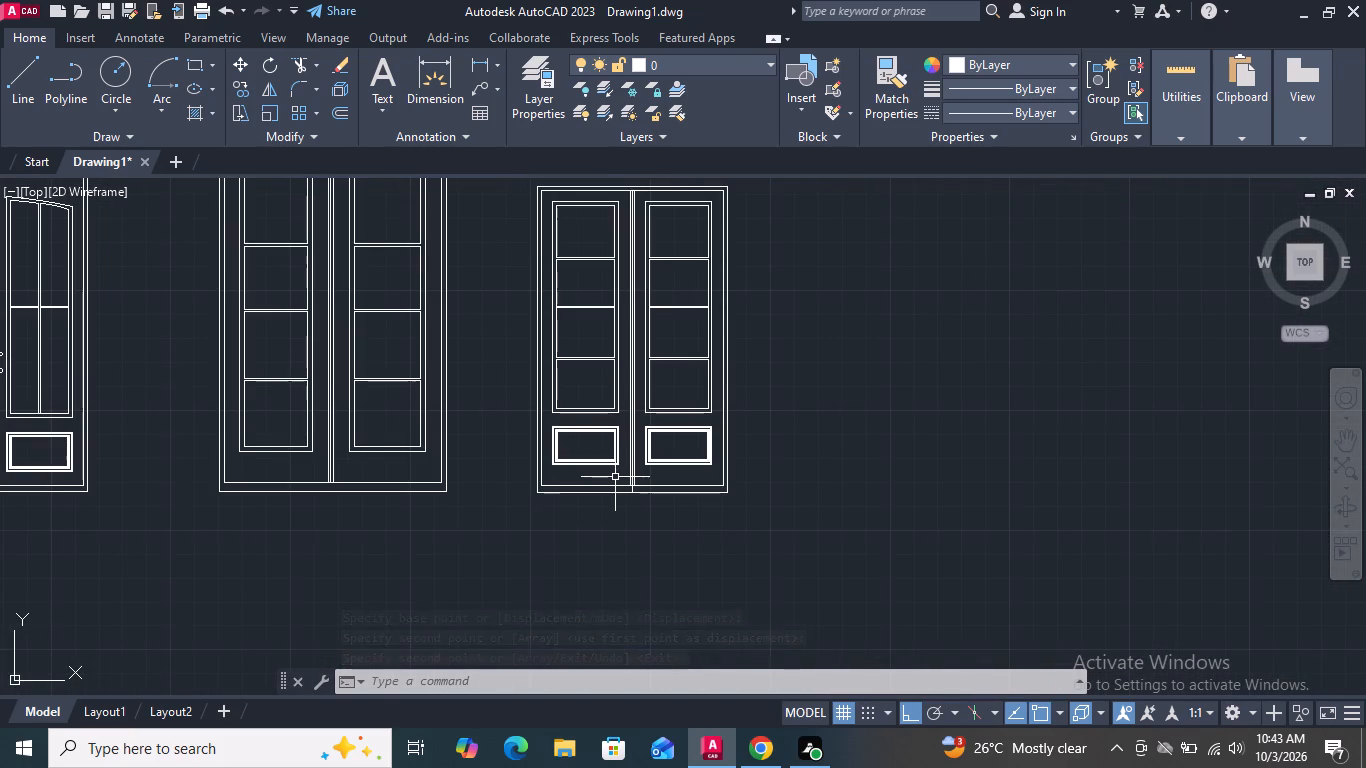
scroll(619, 393, "down", 1)
scroll(620, 471, "up", 1)
scroll(623, 518, "down", 2)
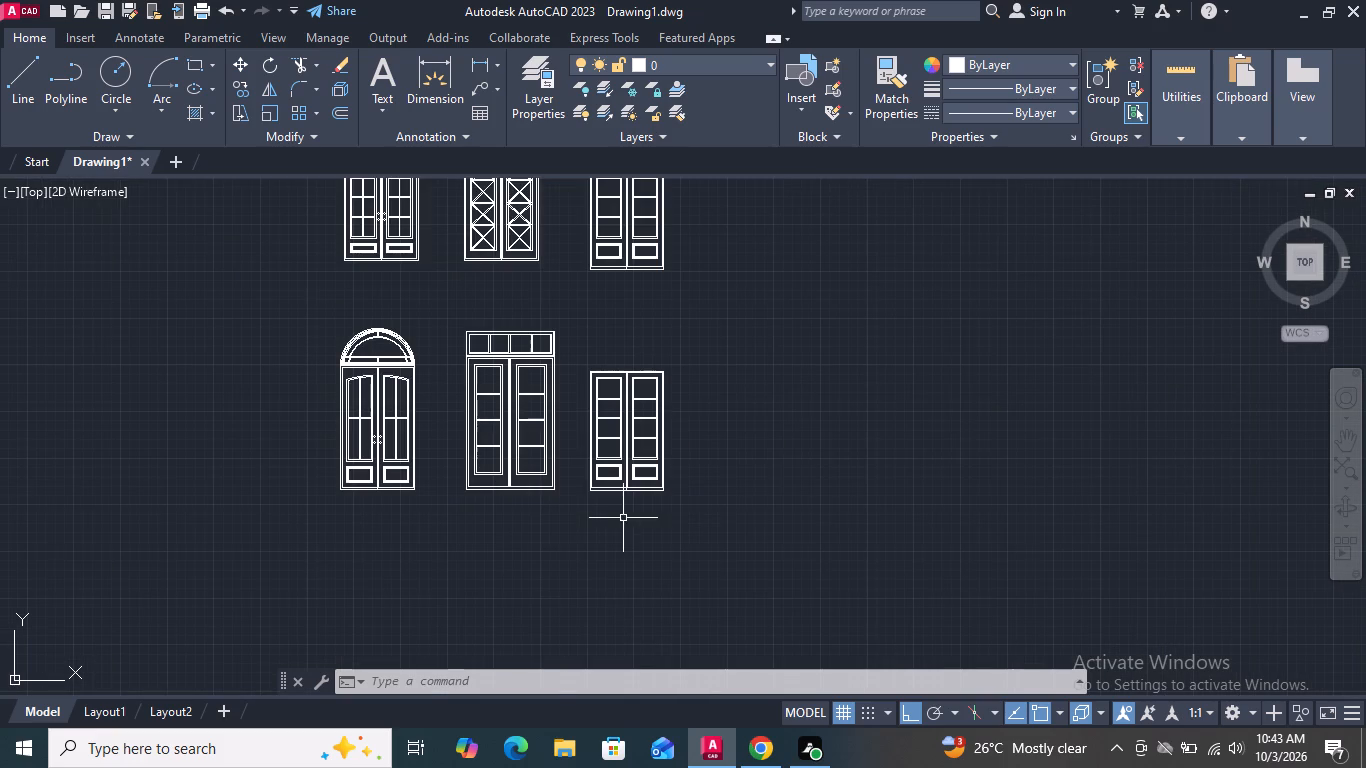
left_click(694, 524)
left_click(585, 341)
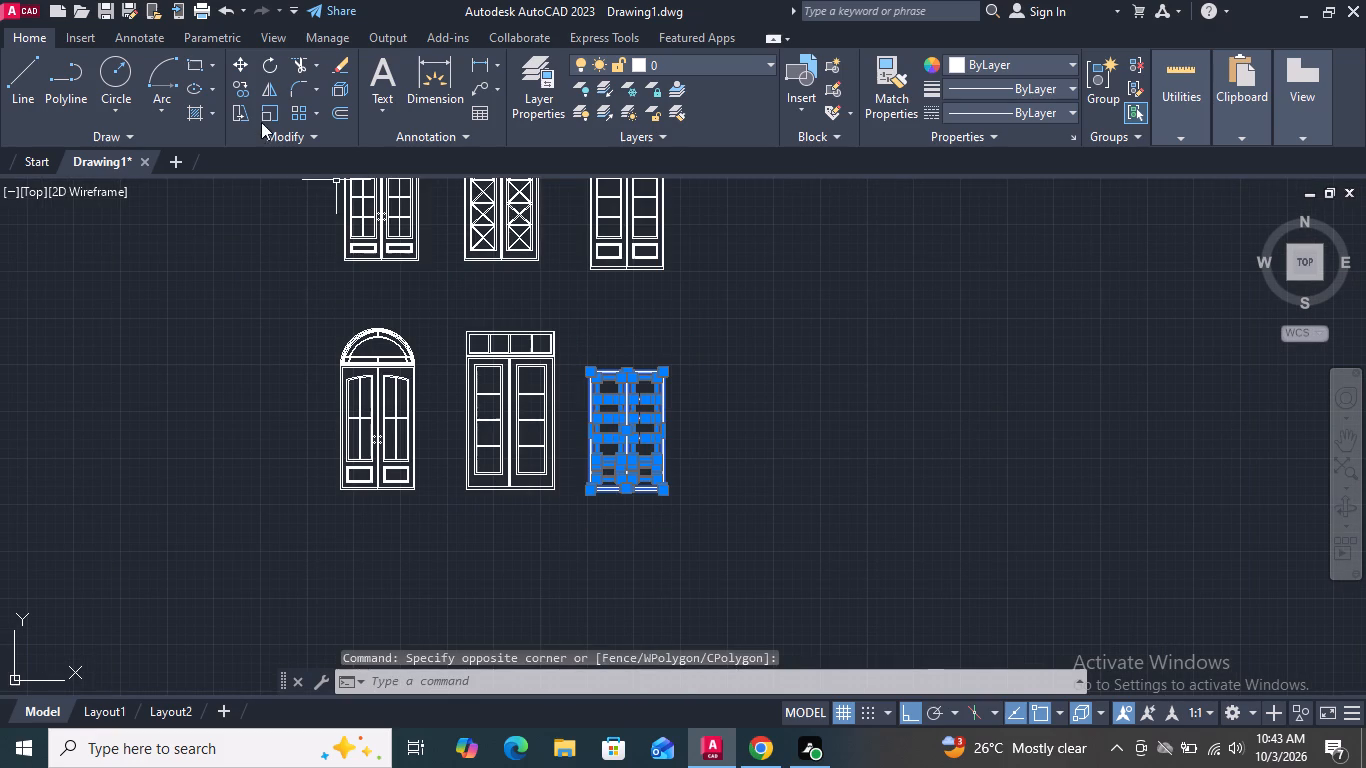
left_click(234, 60)
left_click(620, 328)
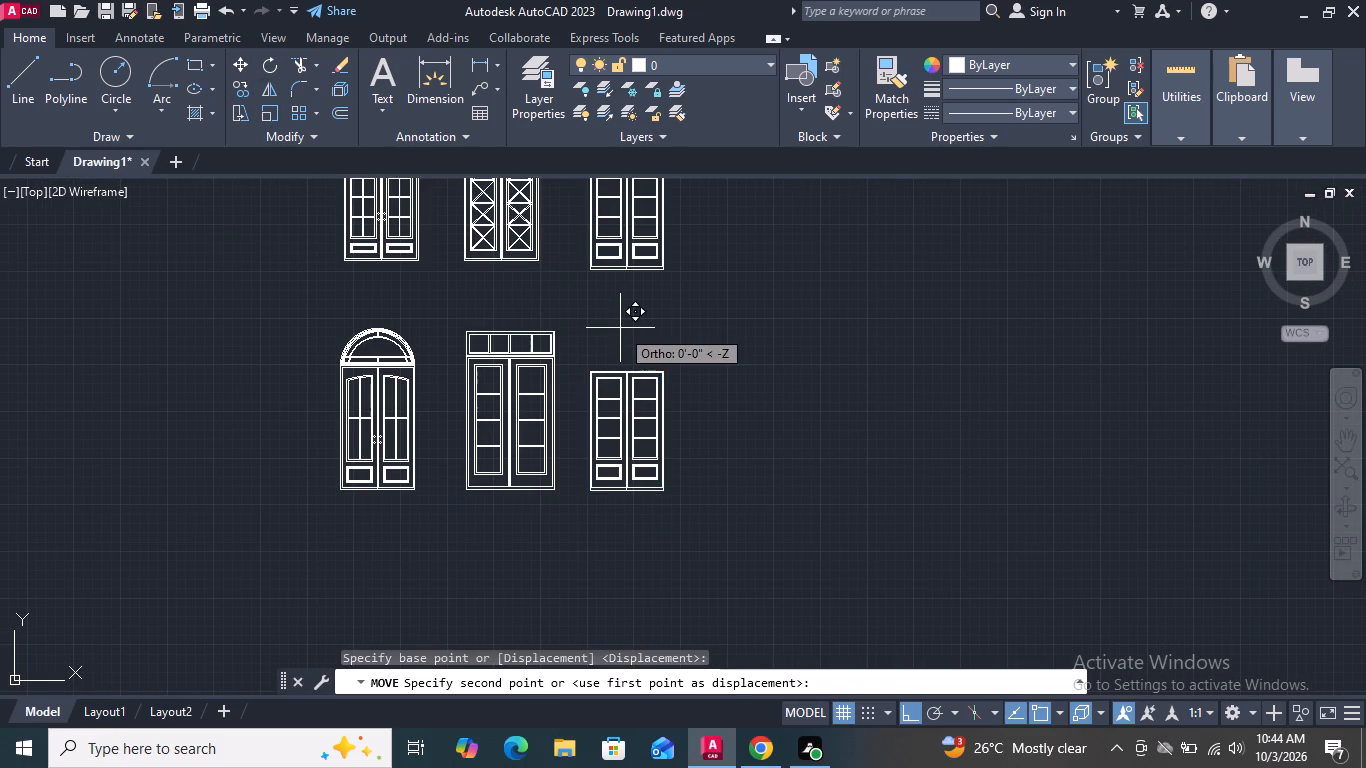
left_click(620, 316)
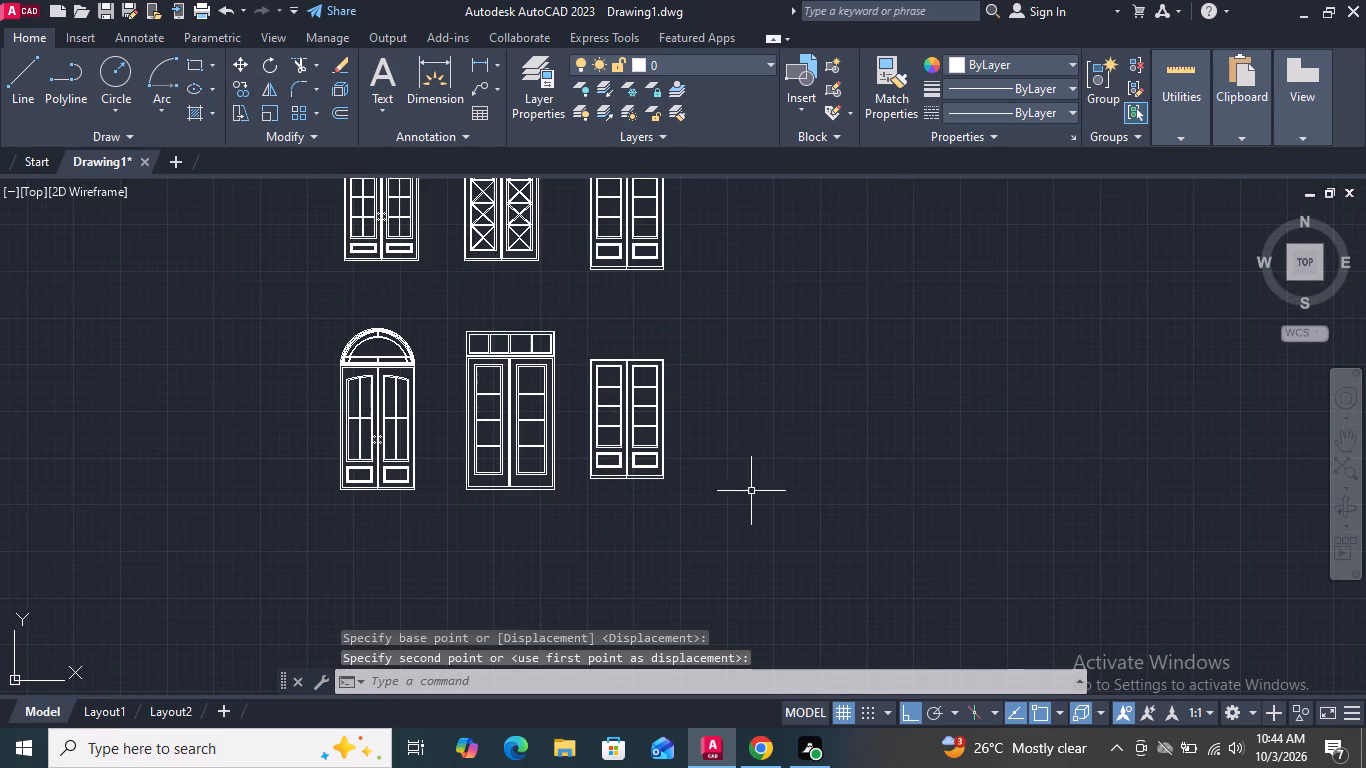
Stretch the copied door's bottom frame edges and central stile lines downward by about 9 inches.
scroll(700, 461, "up", 2)
middle_click_drag(541, 501, 610, 295)
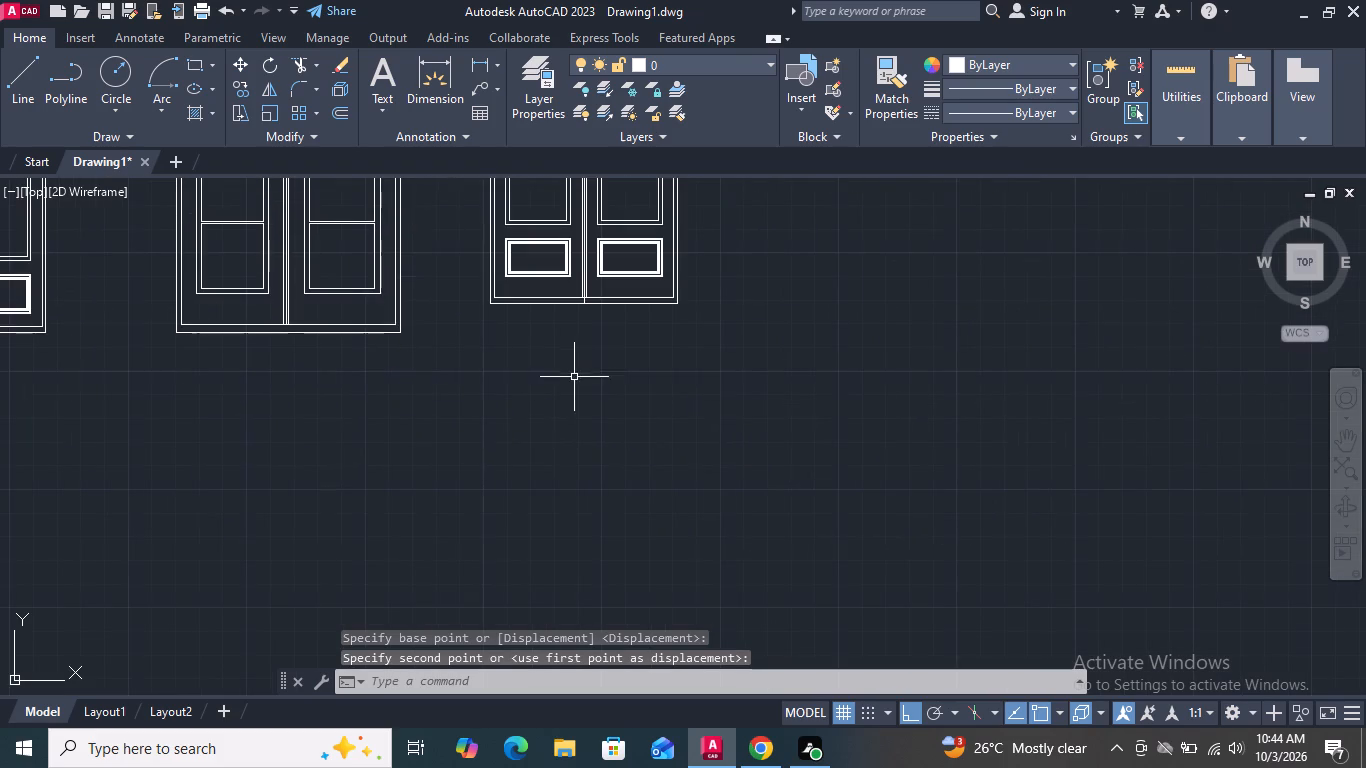
scroll(585, 382, "down", 2)
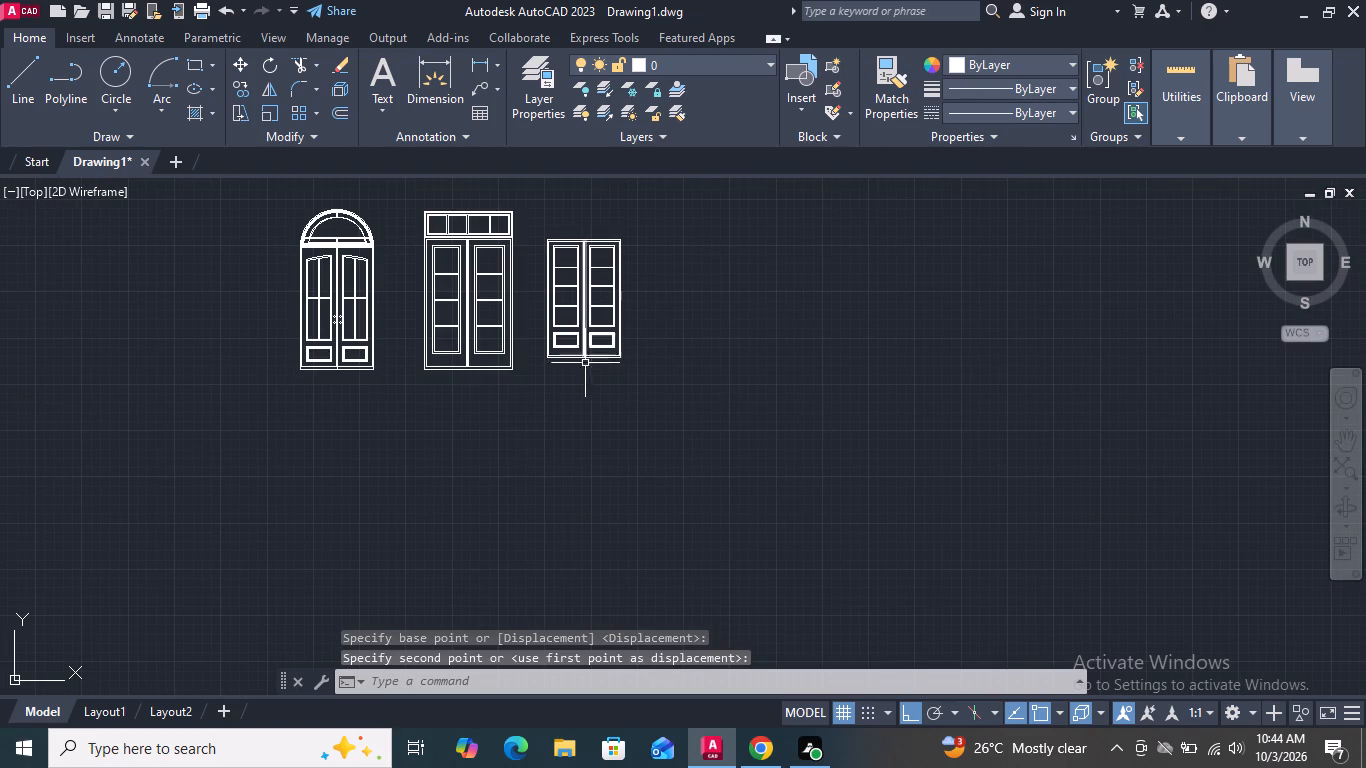
scroll(584, 369, "up", 1)
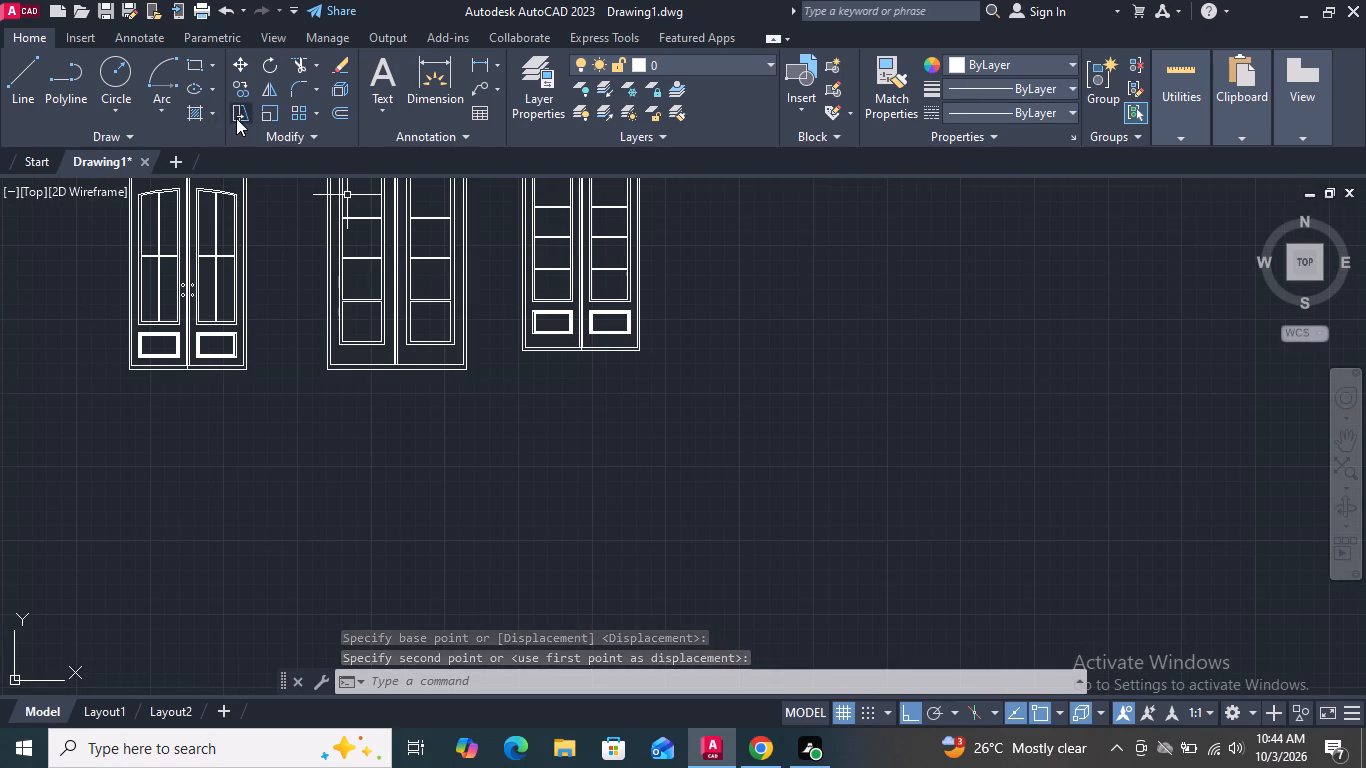
left_click(236, 118)
scroll(575, 321, "up", 2)
left_click(816, 465)
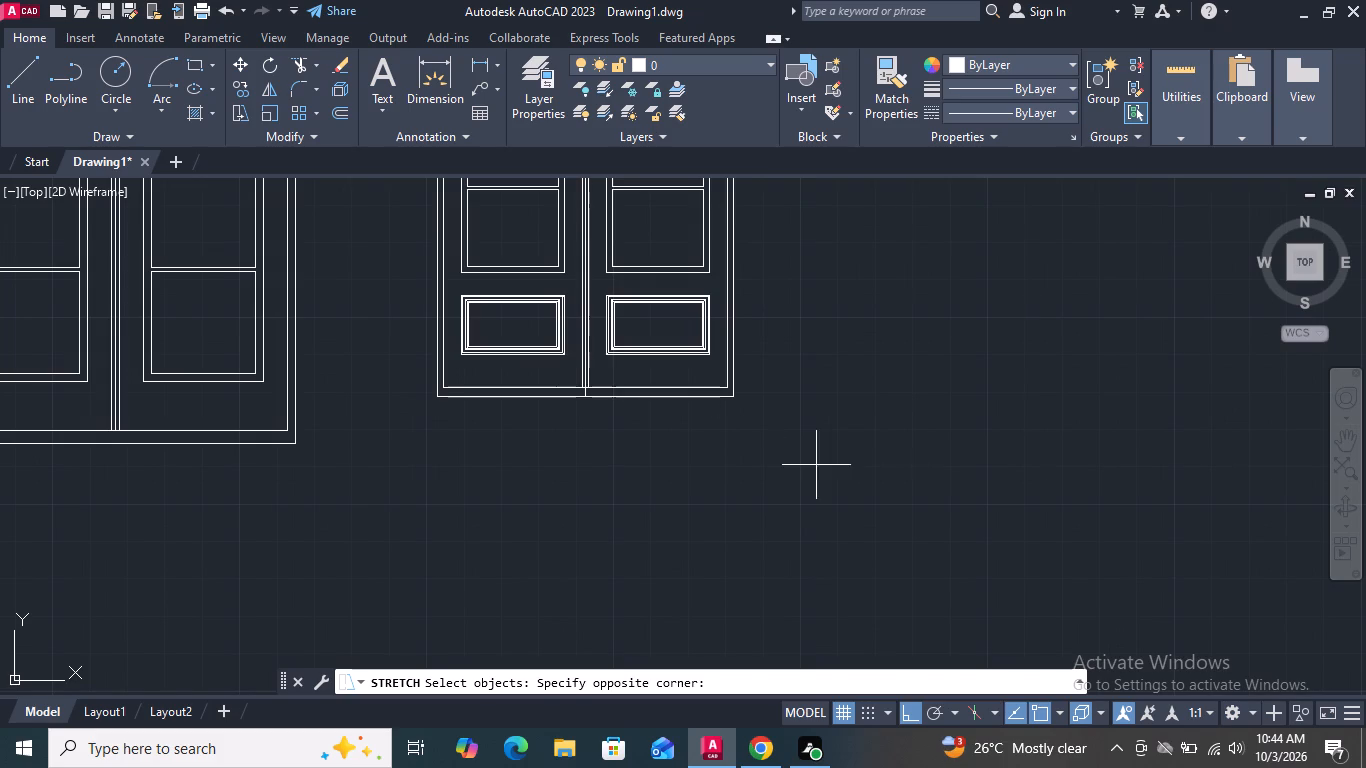
left_click(420, 381)
key("Return")
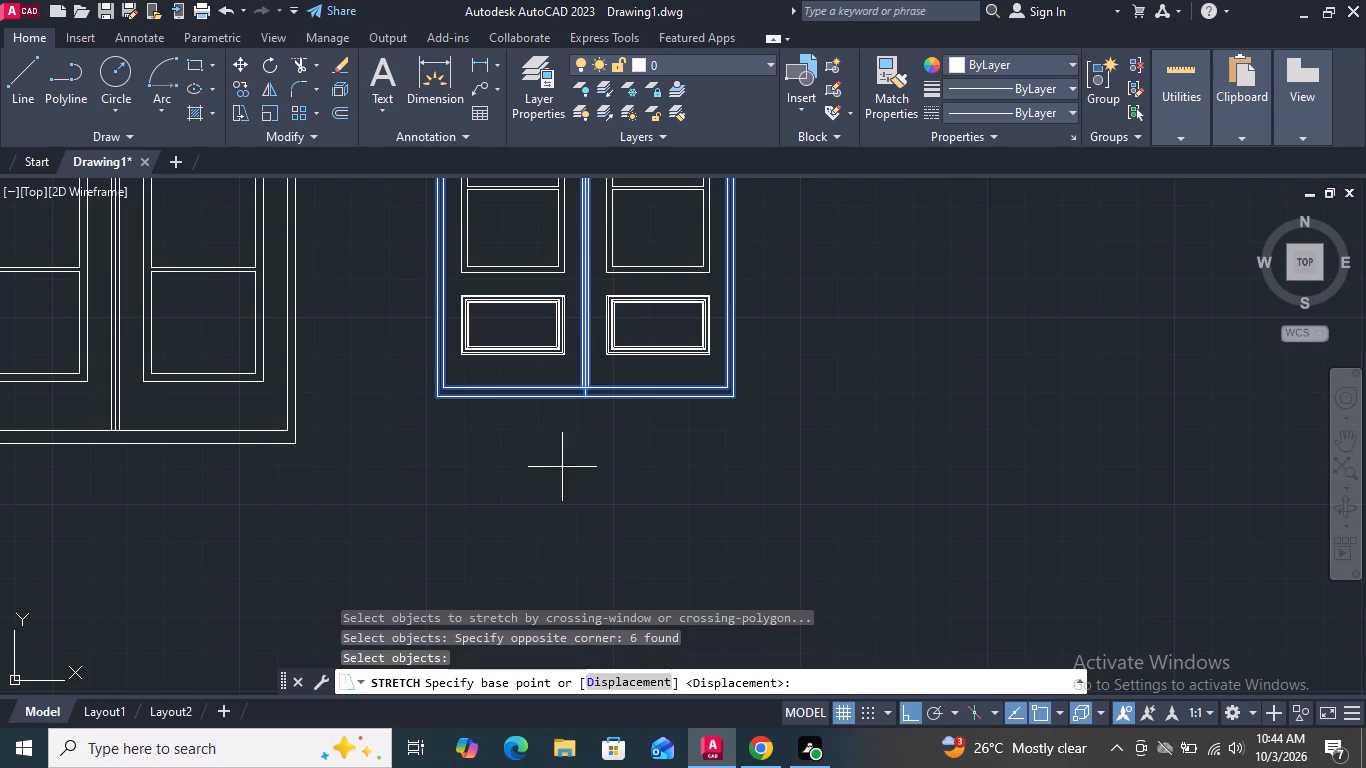
left_click(586, 391)
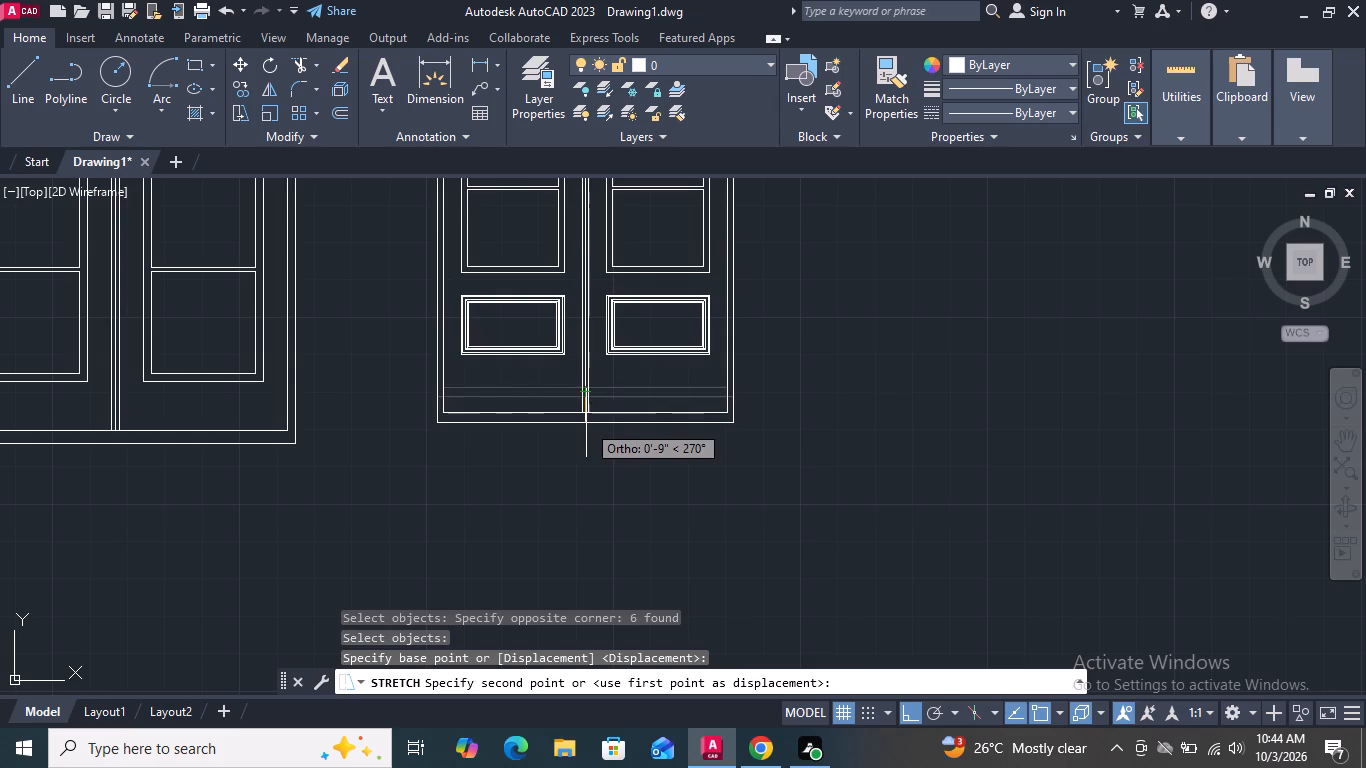
left_click(586, 423)
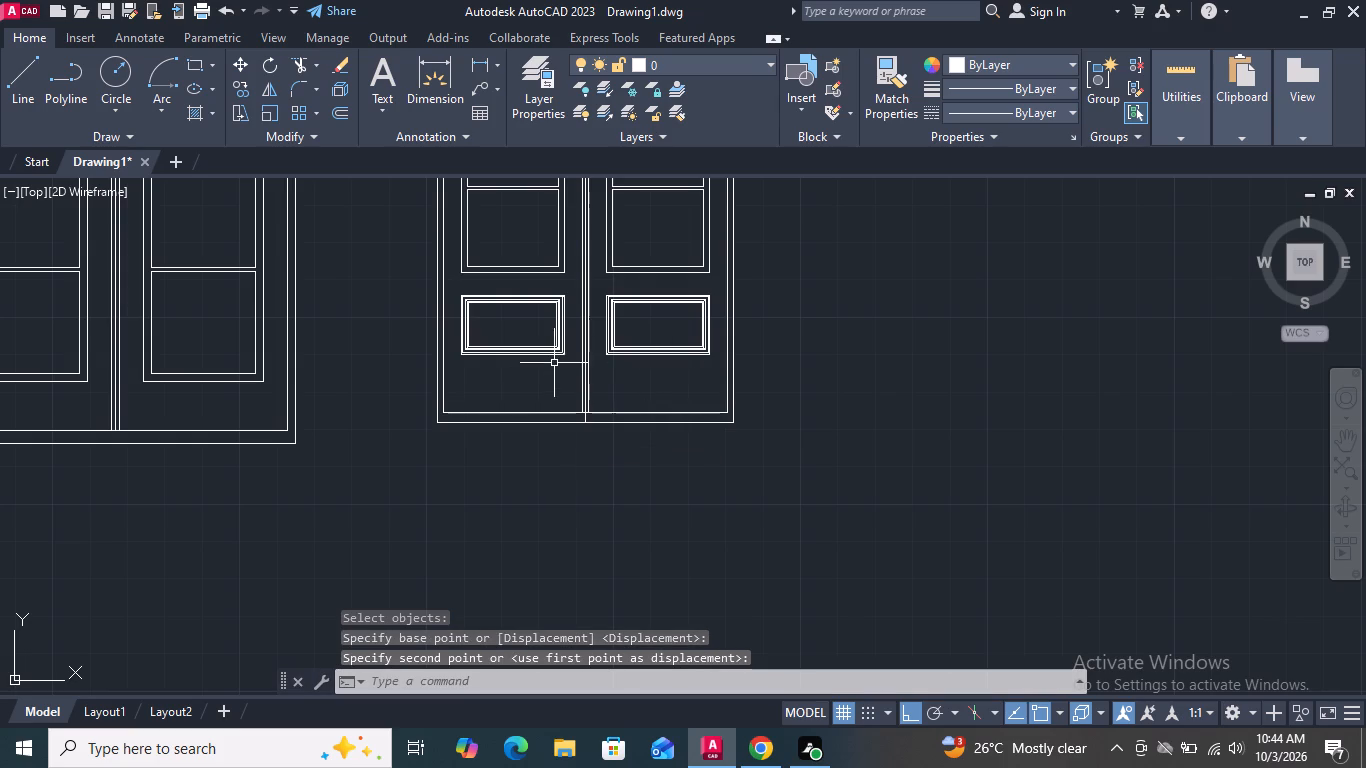
Stretch the bottom edges of the left leaf's lower panel downward by about 4 inches.
scroll(554, 363, "up", 1)
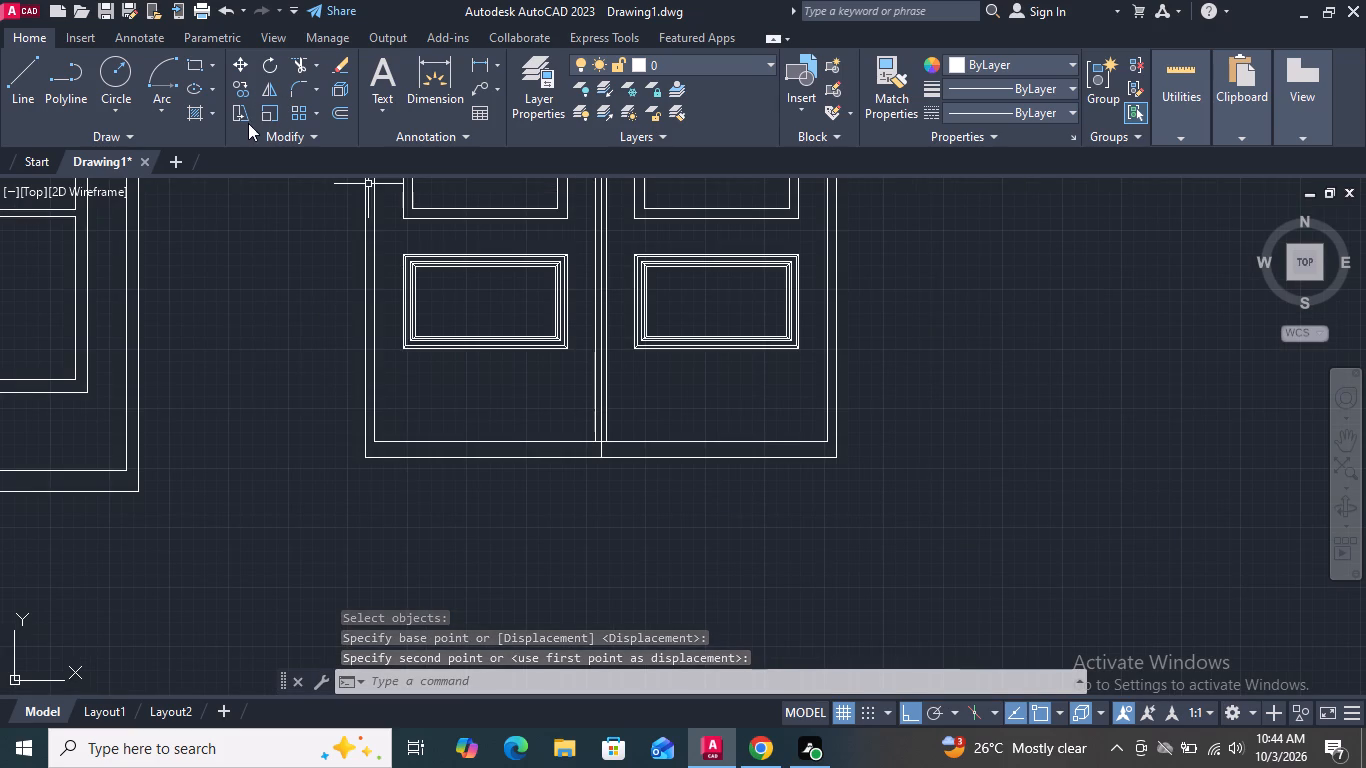
left_click(238, 115)
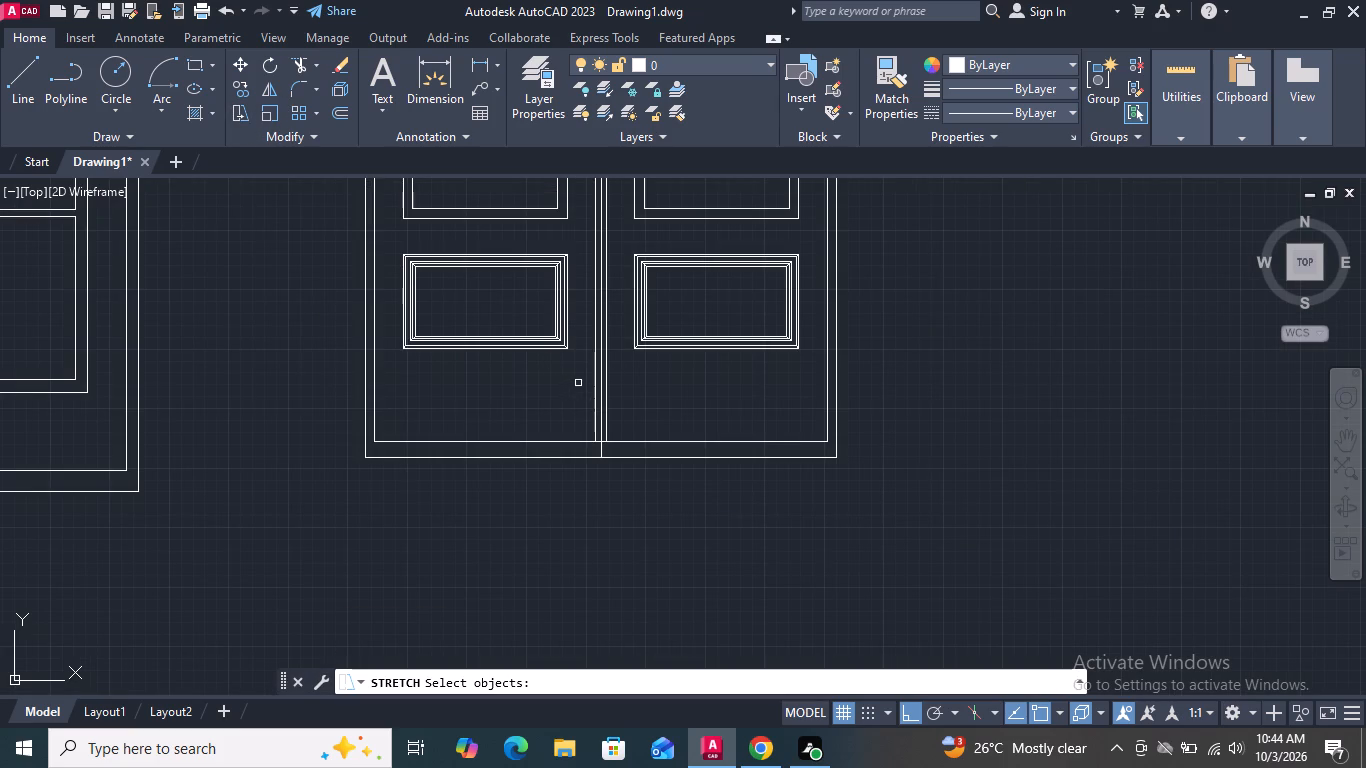
left_click(578, 383)
left_click(390, 314)
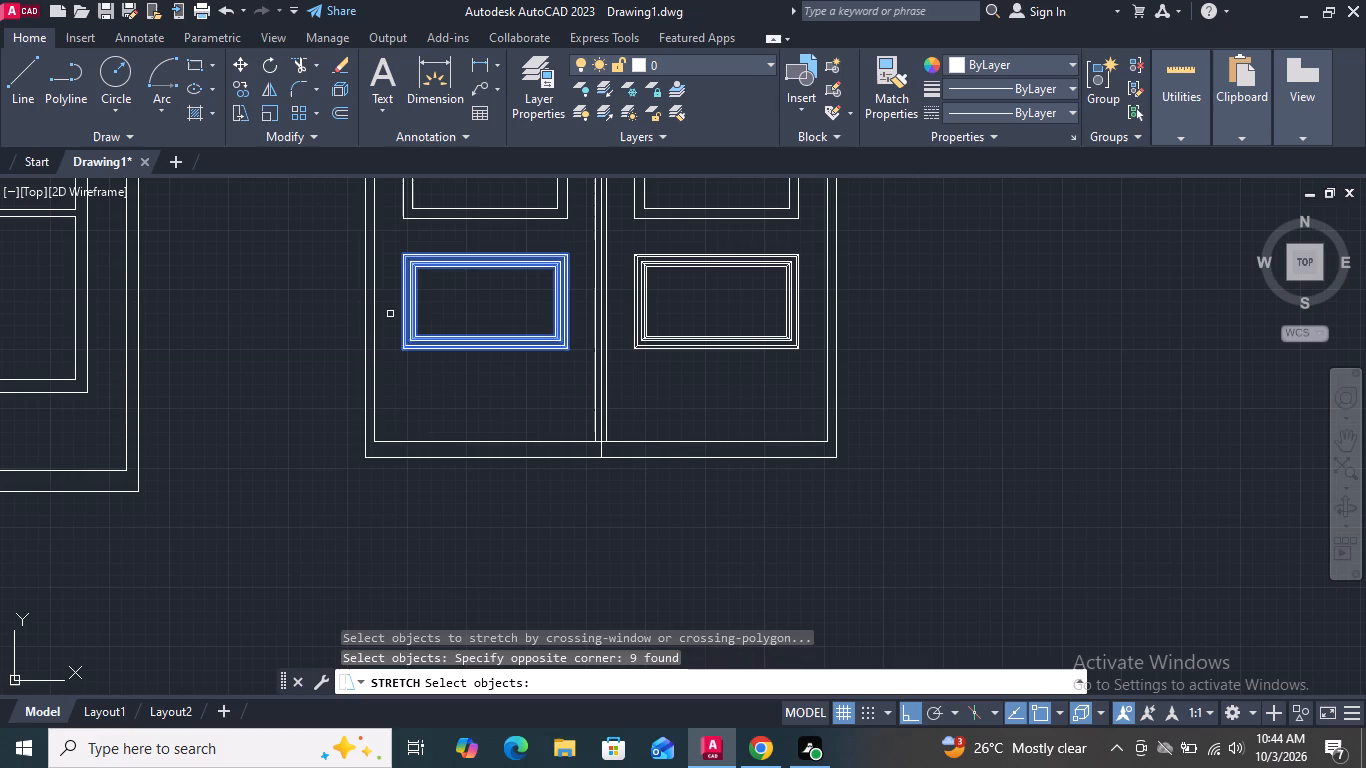
key("Return")
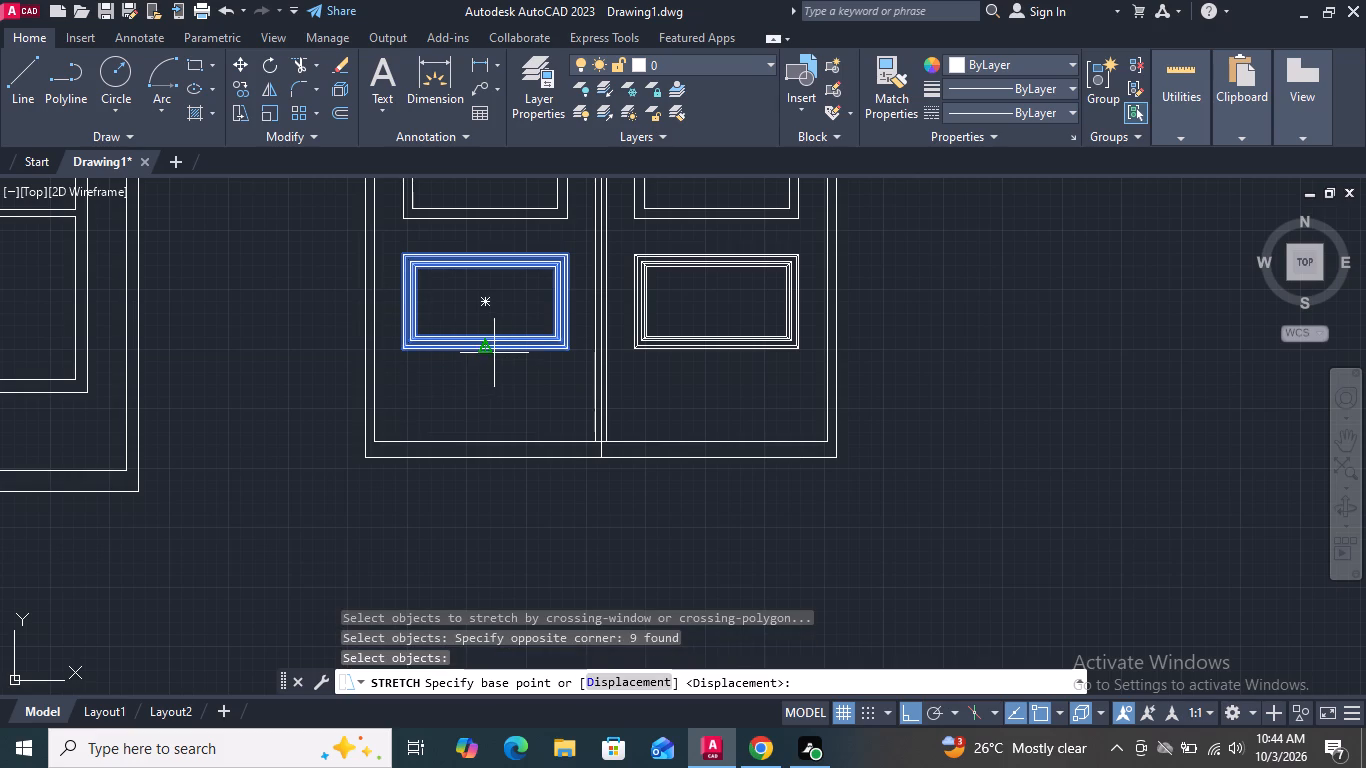
left_click(486, 351)
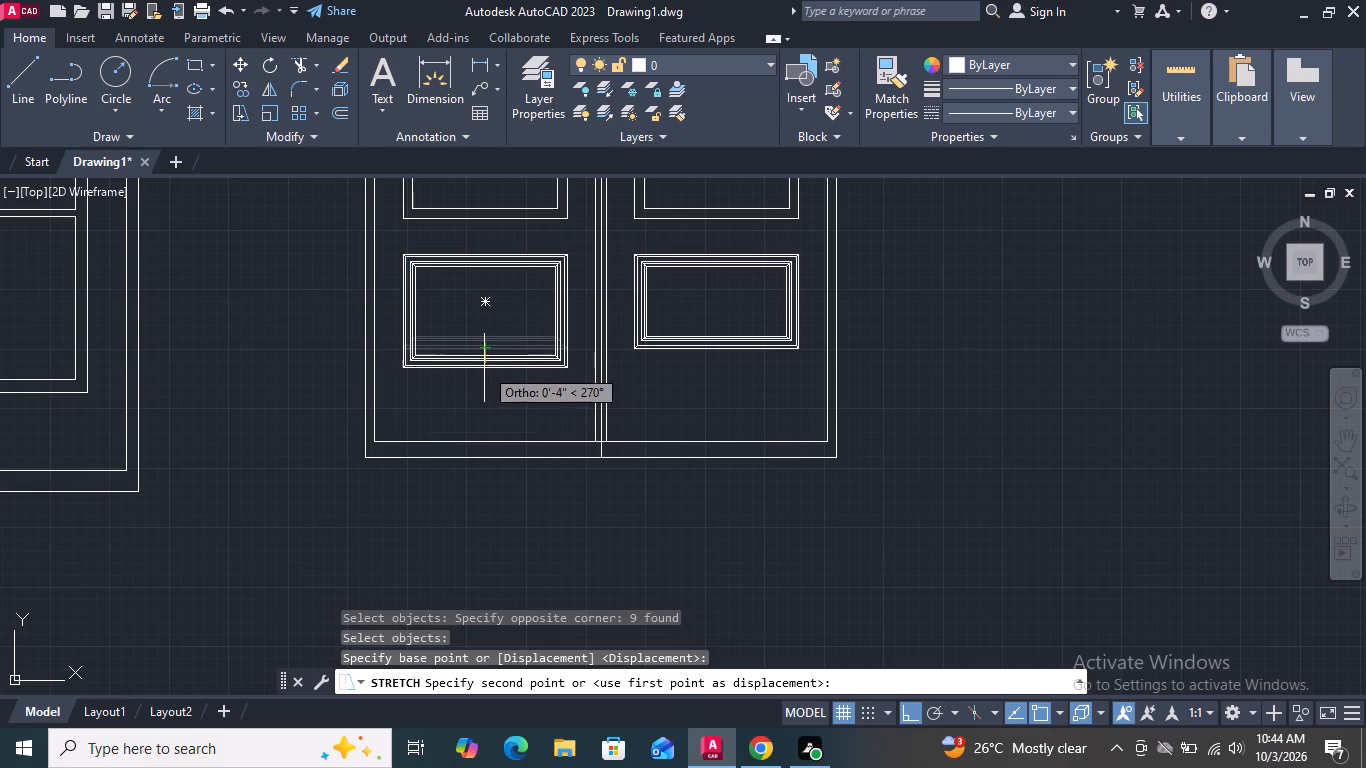
left_click(484, 370)
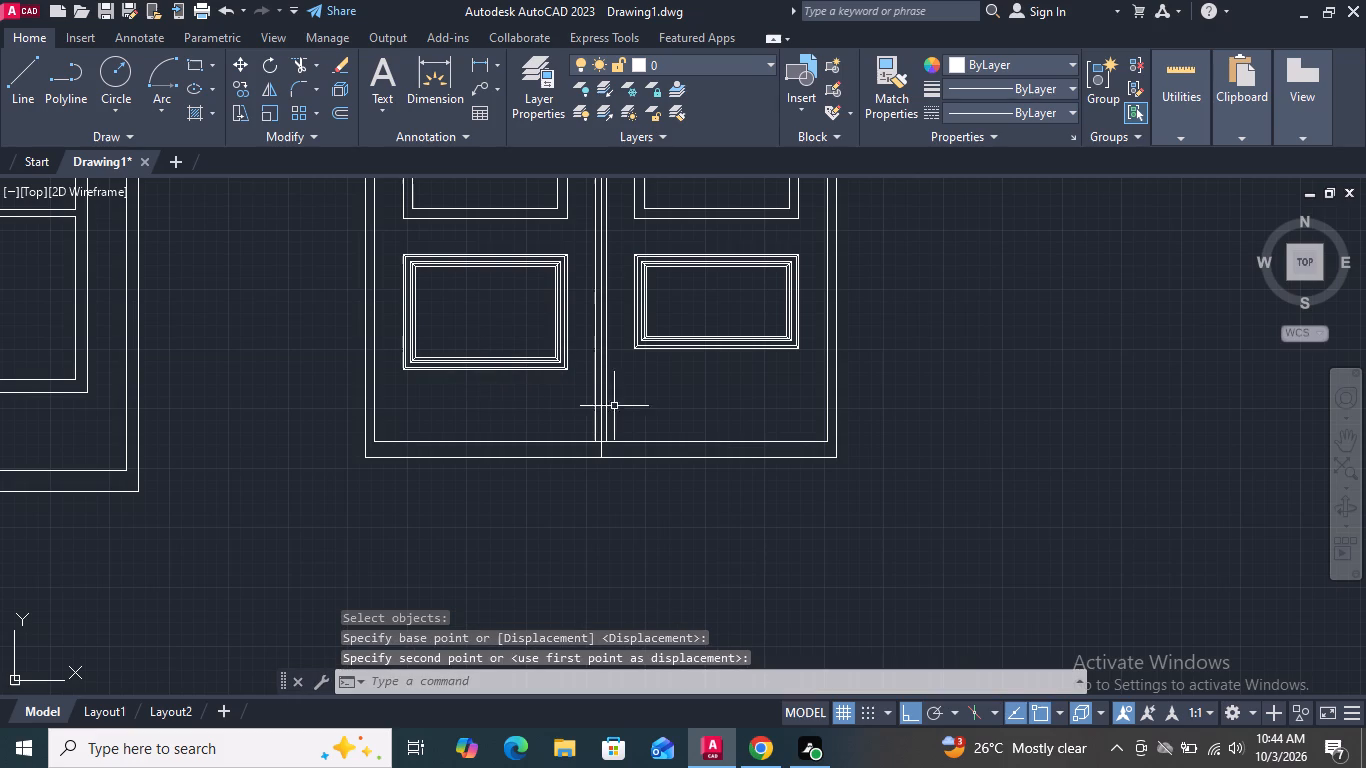
Stretch the bottom edges of the right leaf's lower panel downward, roughly level with the left leaf's lower panel.
left_click(242, 118)
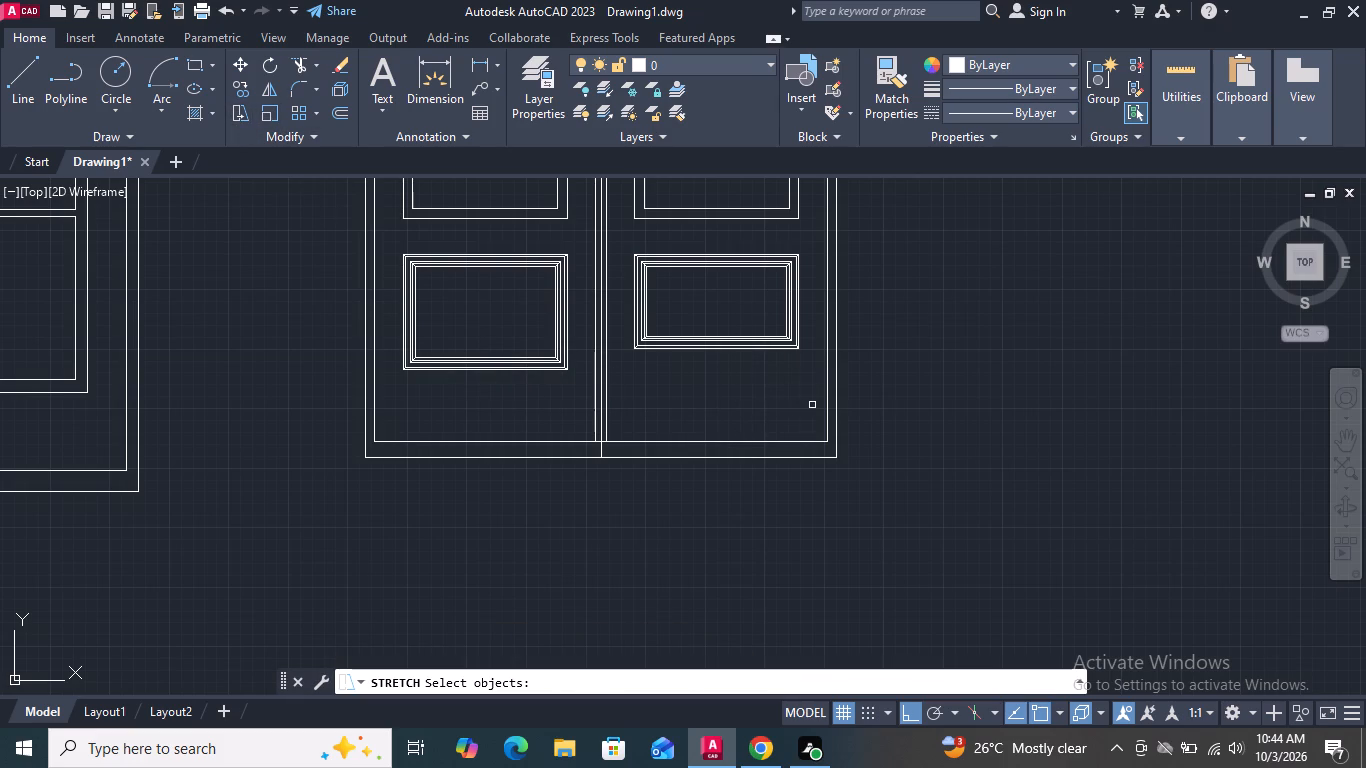
left_click(812, 405)
left_click(617, 315)
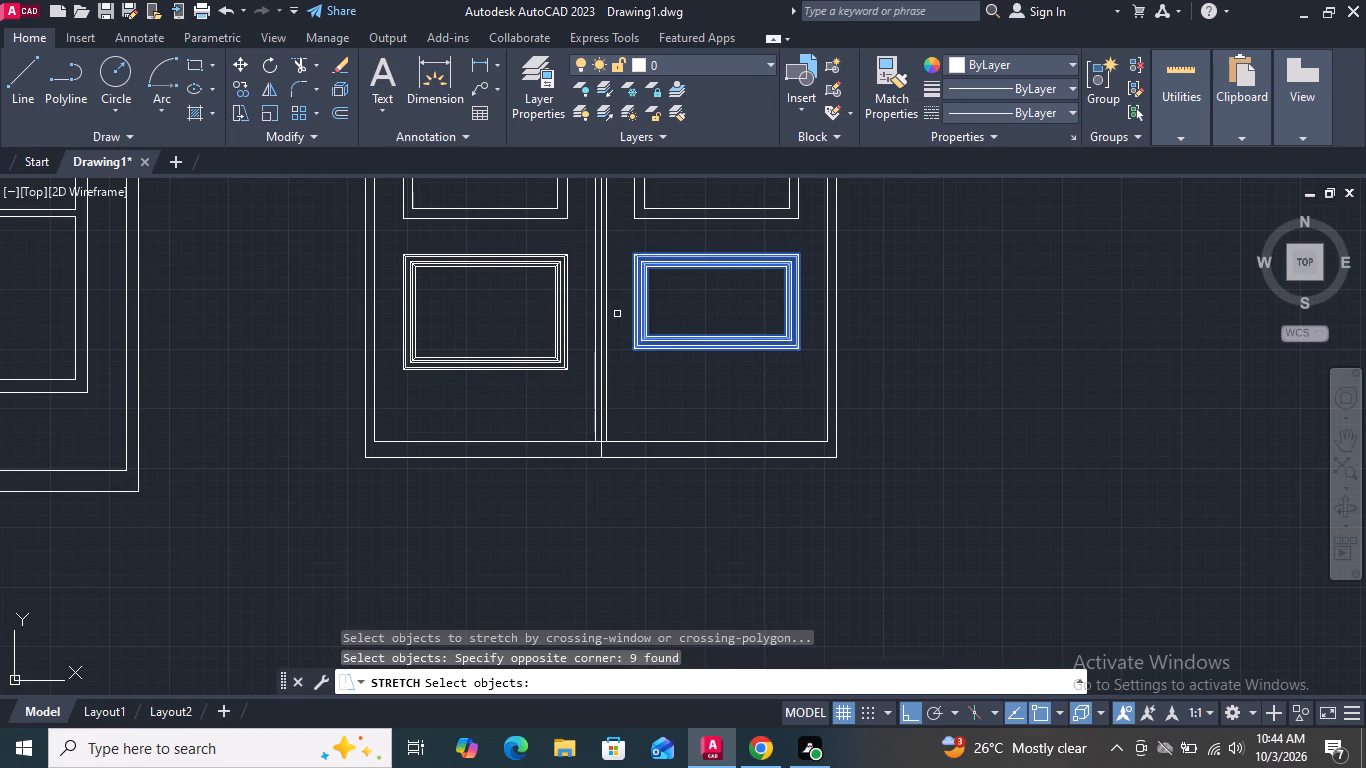
key("Return")
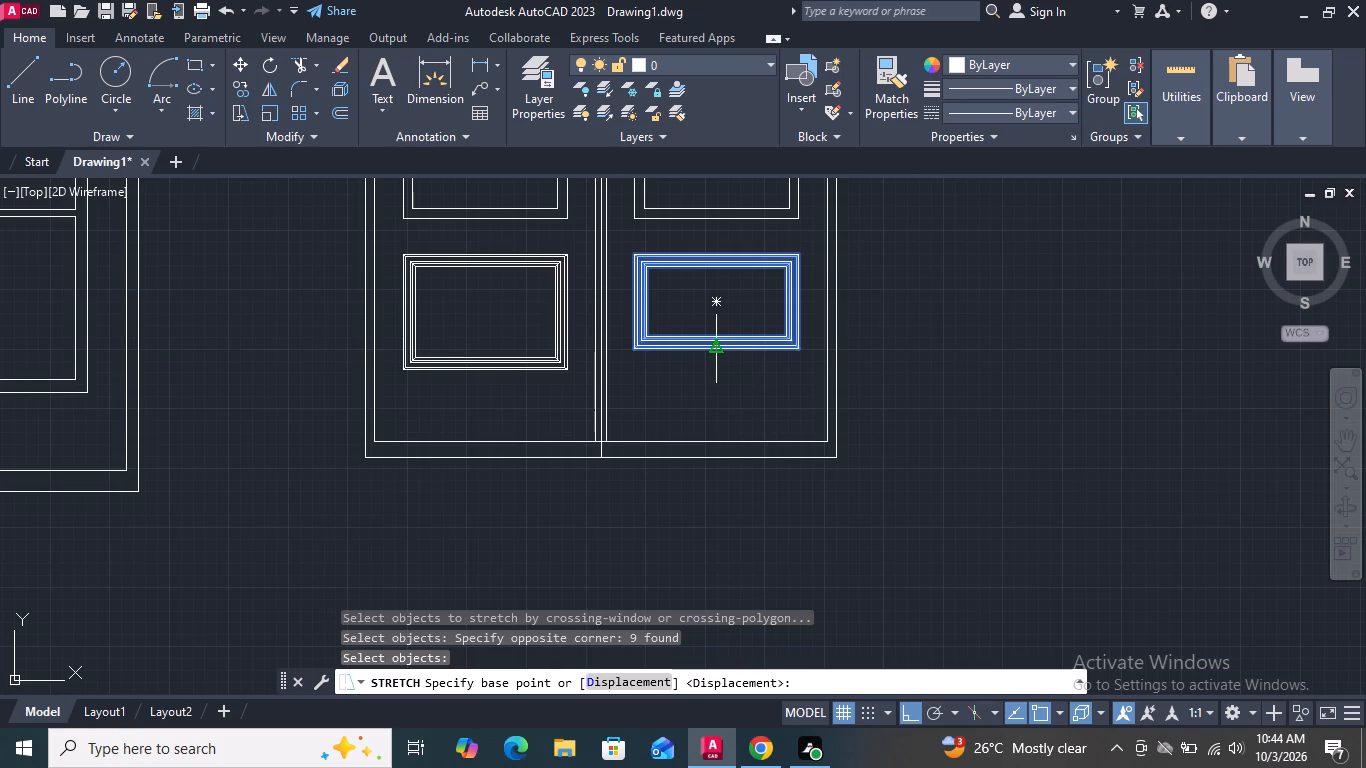
left_click(716, 347)
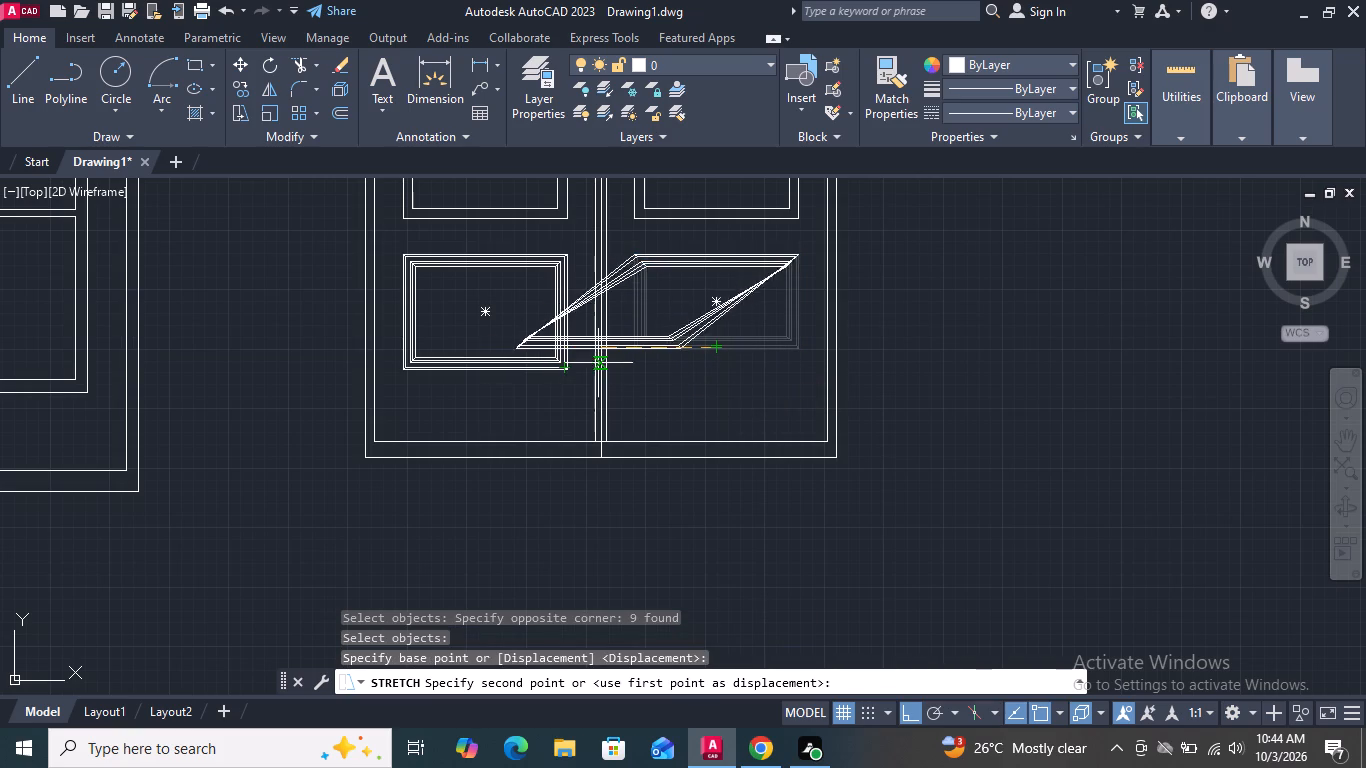
left_click(716, 372)
scroll(712, 398, "down", 2)
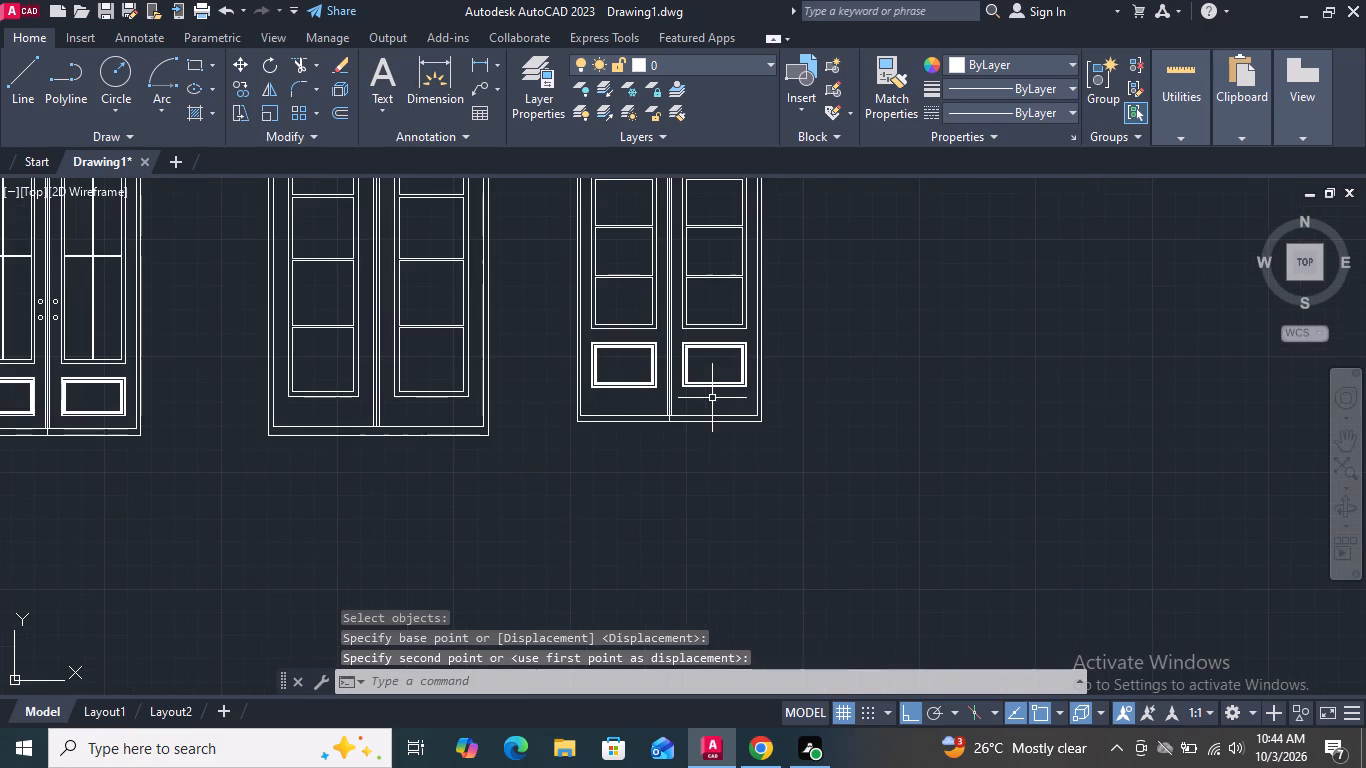
key("Escape")
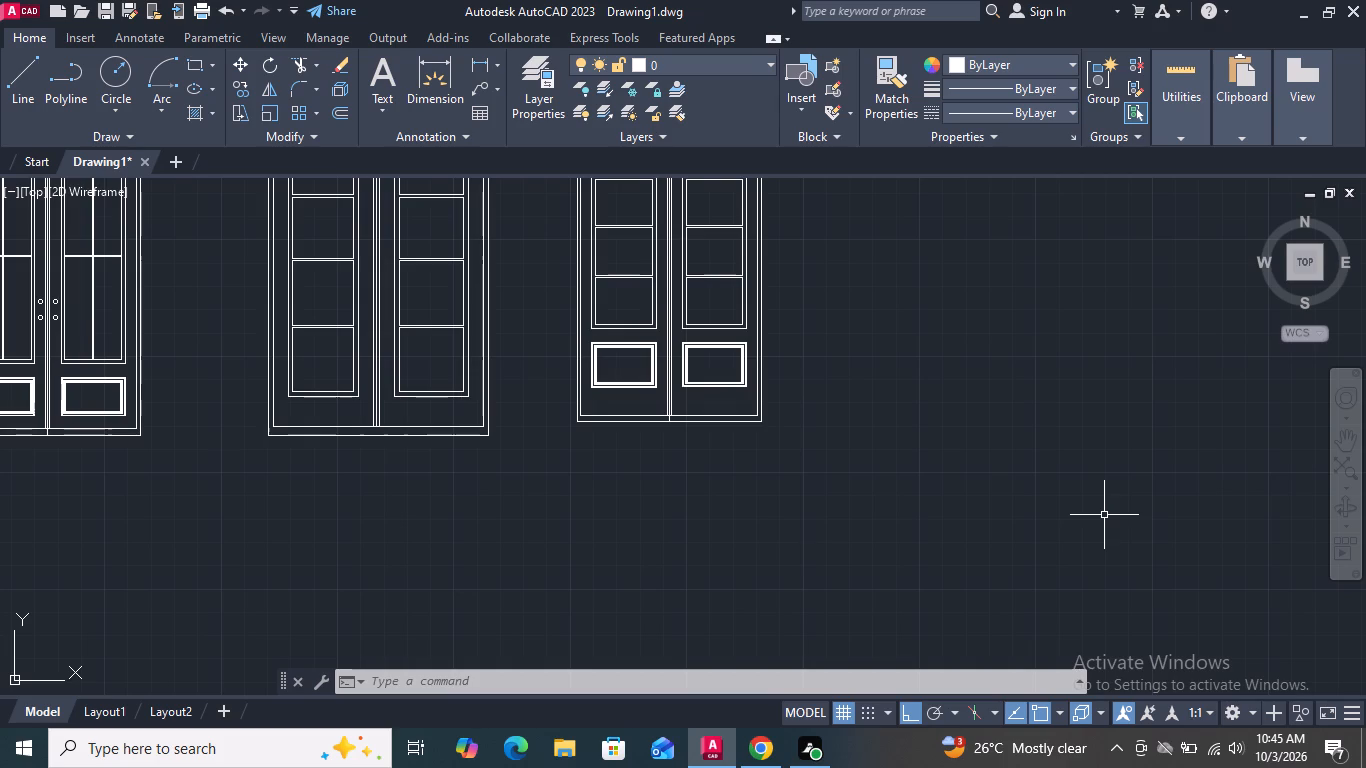
Erase the three pairs of horizontal glazing bars from each leaf of the copied door, leaving one tall pane per leaf.
scroll(715, 545, "down", 1)
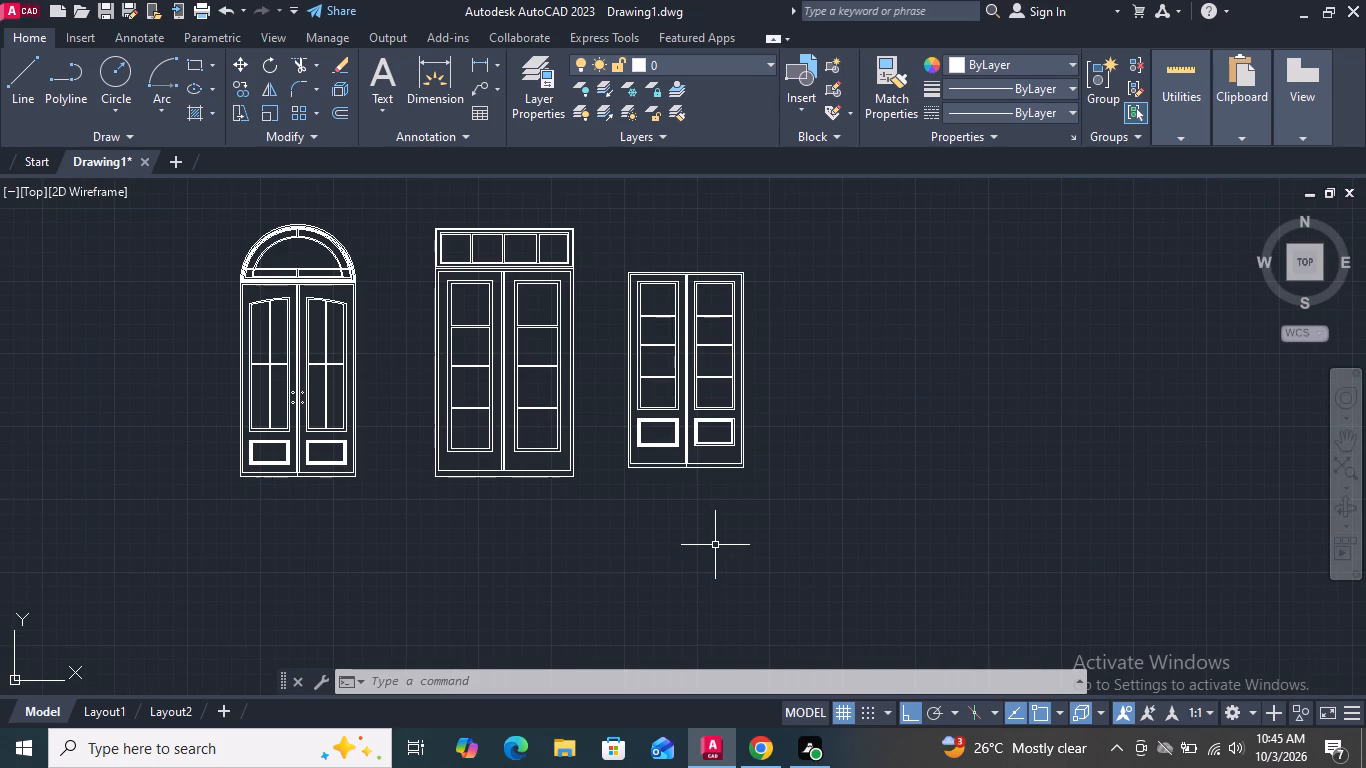
scroll(663, 324, "up", 2)
left_click(664, 321)
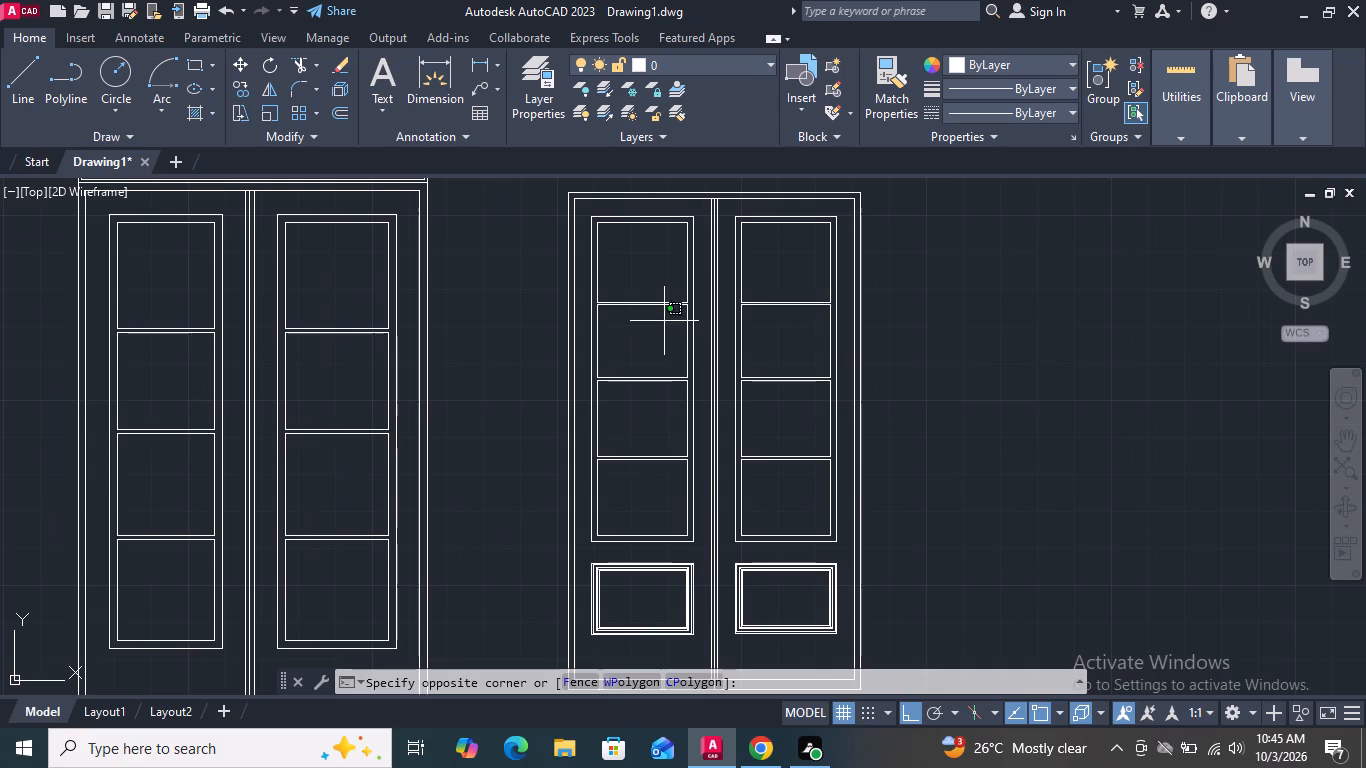
left_click(626, 275)
left_click(654, 412)
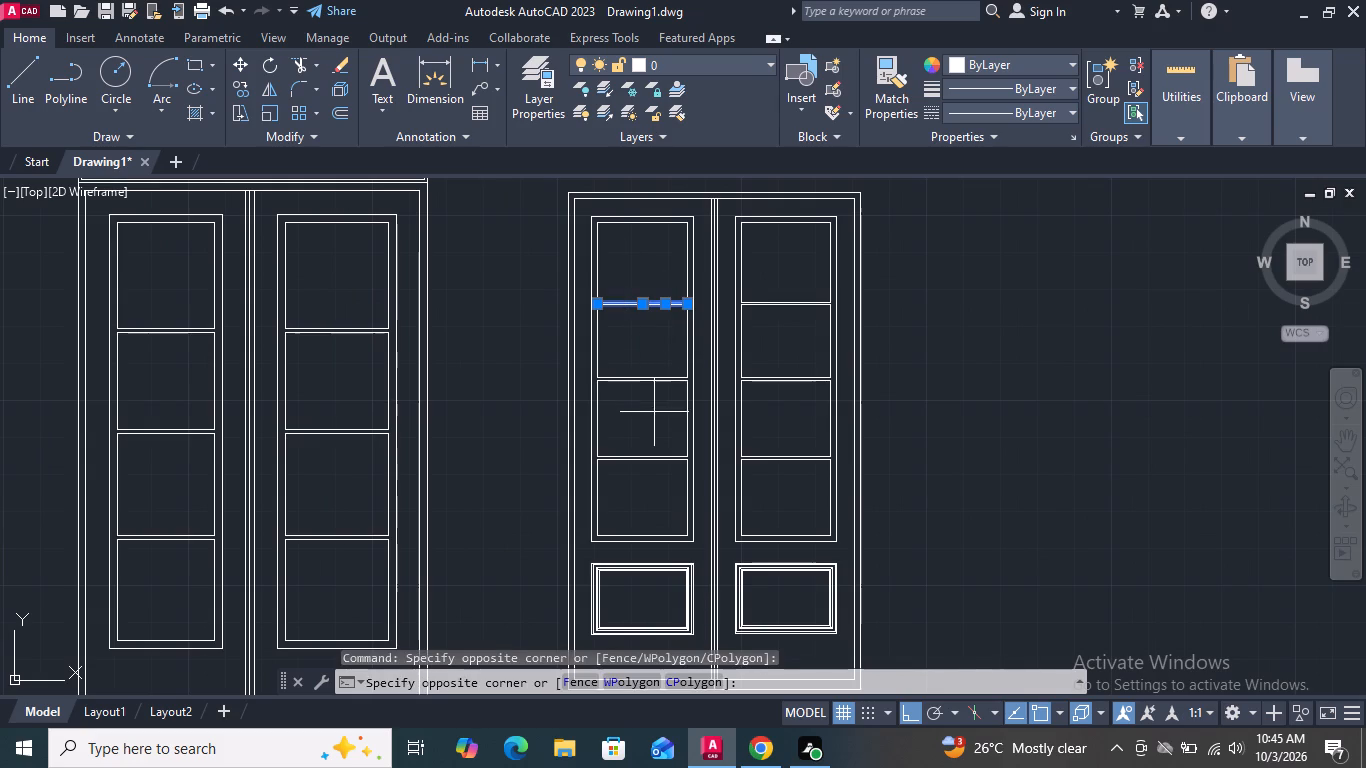
left_click(642, 357)
left_click(653, 477)
left_click(635, 455)
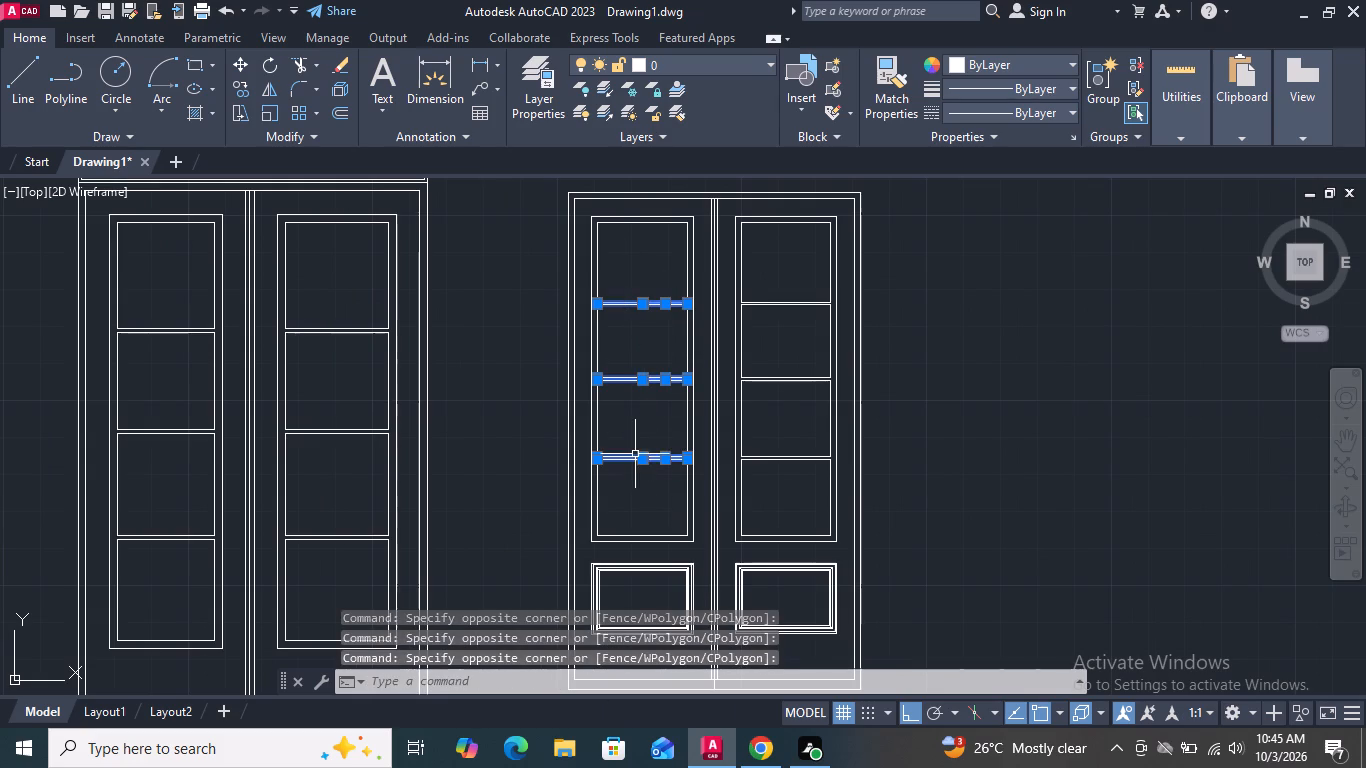
left_click(803, 484)
left_click(786, 434)
left_click_drag(789, 404, 789, 387)
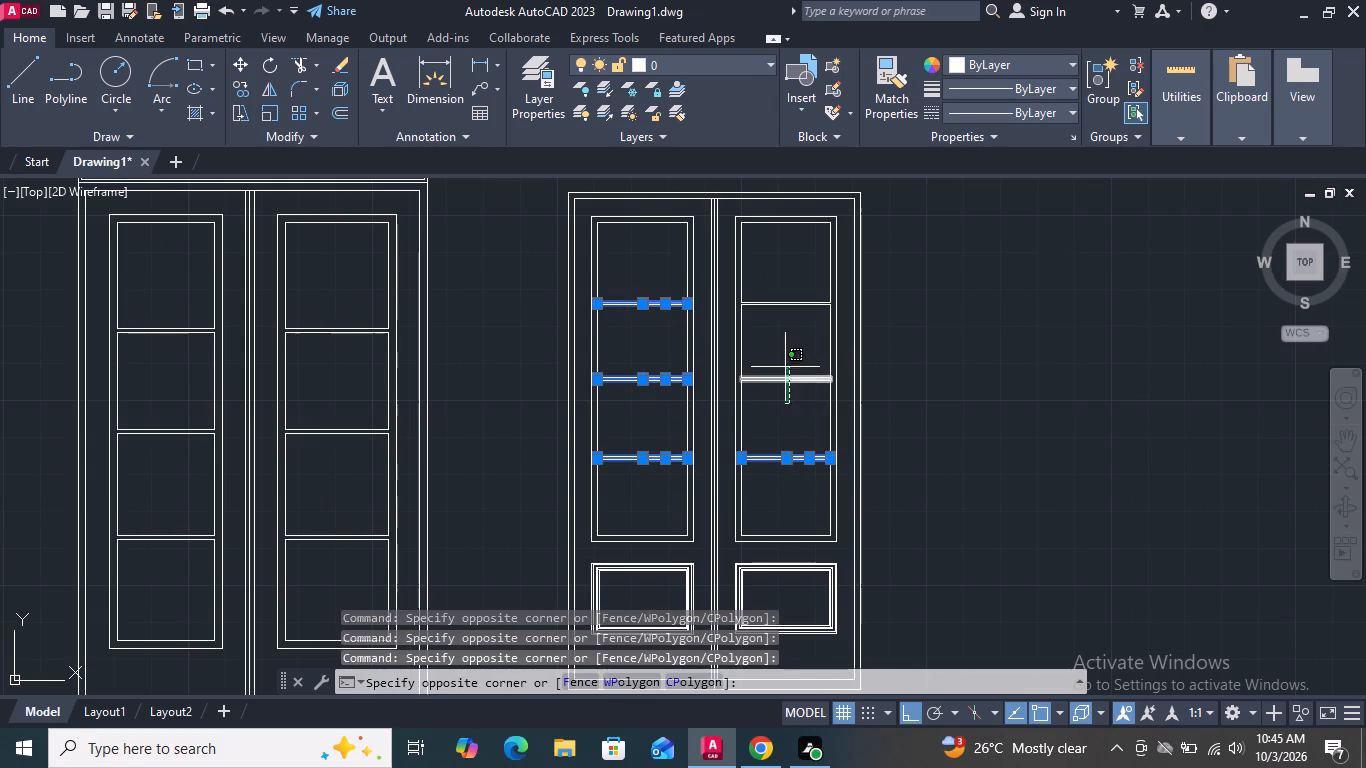
left_click(785, 366)
left_click(787, 332)
left_click(785, 277)
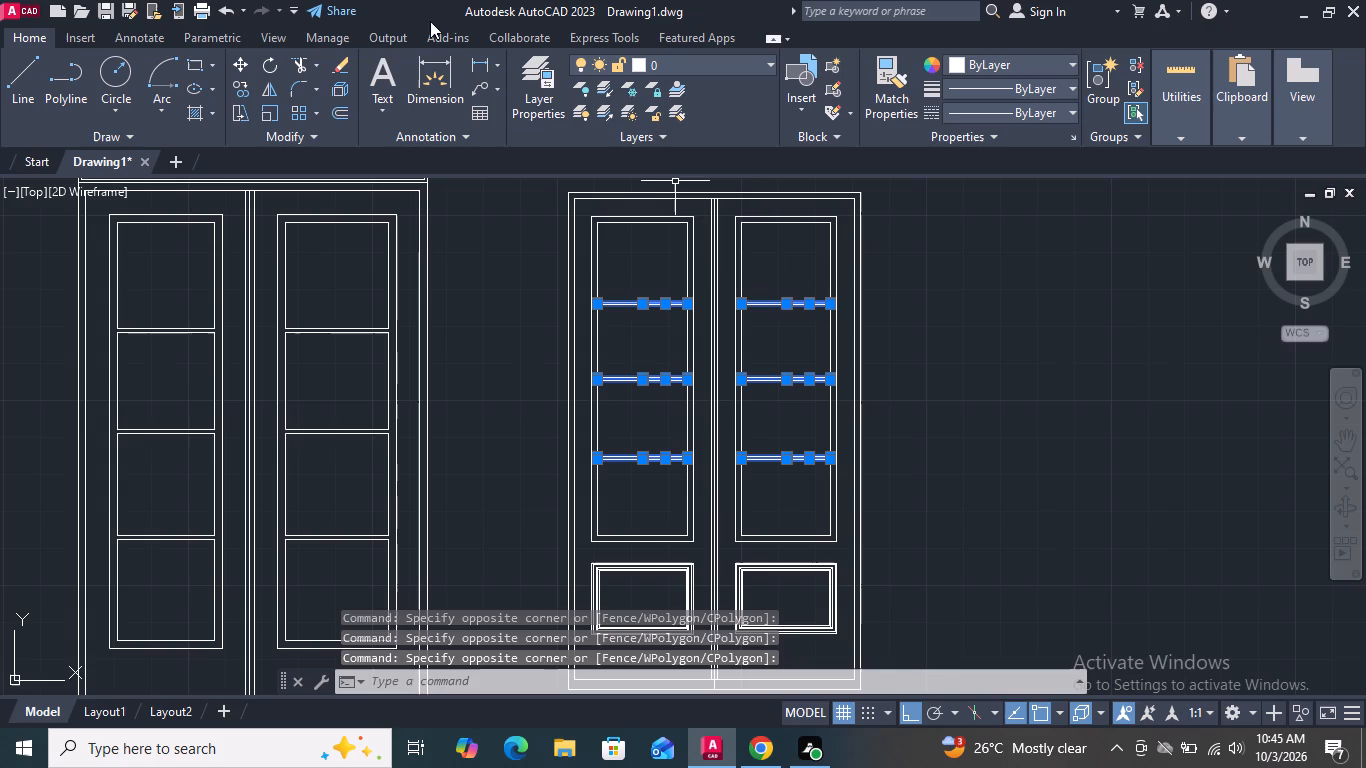
left_click(343, 64)
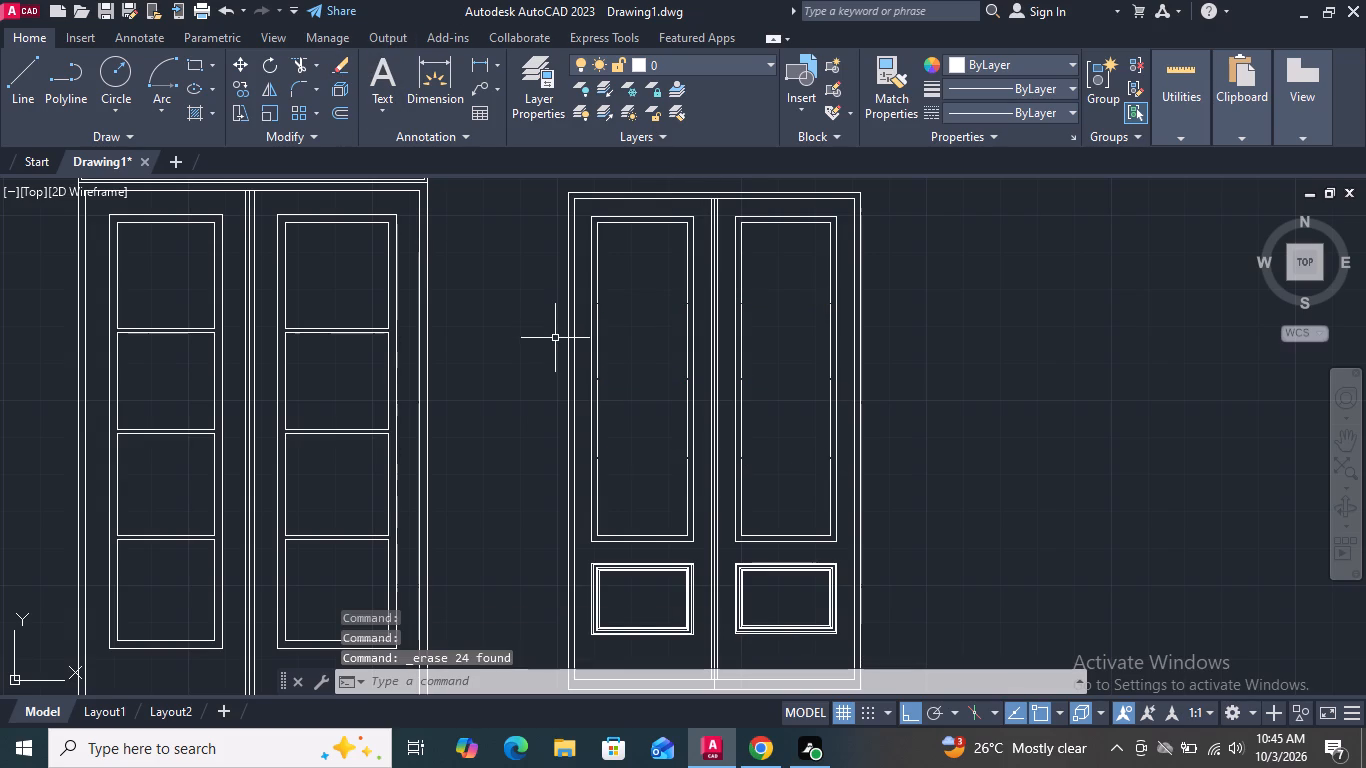
Extend the left leaf's inner vertical pane lines across the gaps where the glazing bars were.
left_click(314, 64)
left_click(308, 134)
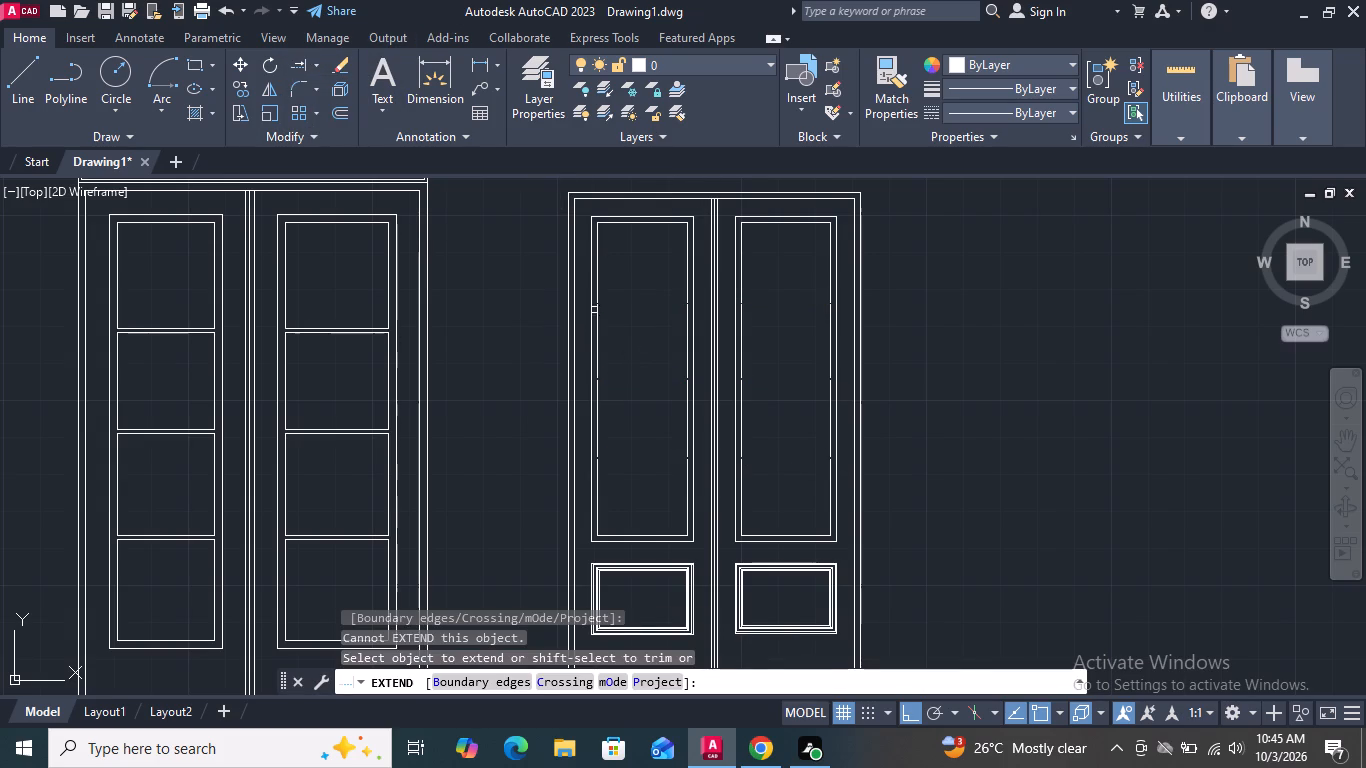
scroll(612, 316, "up", 4)
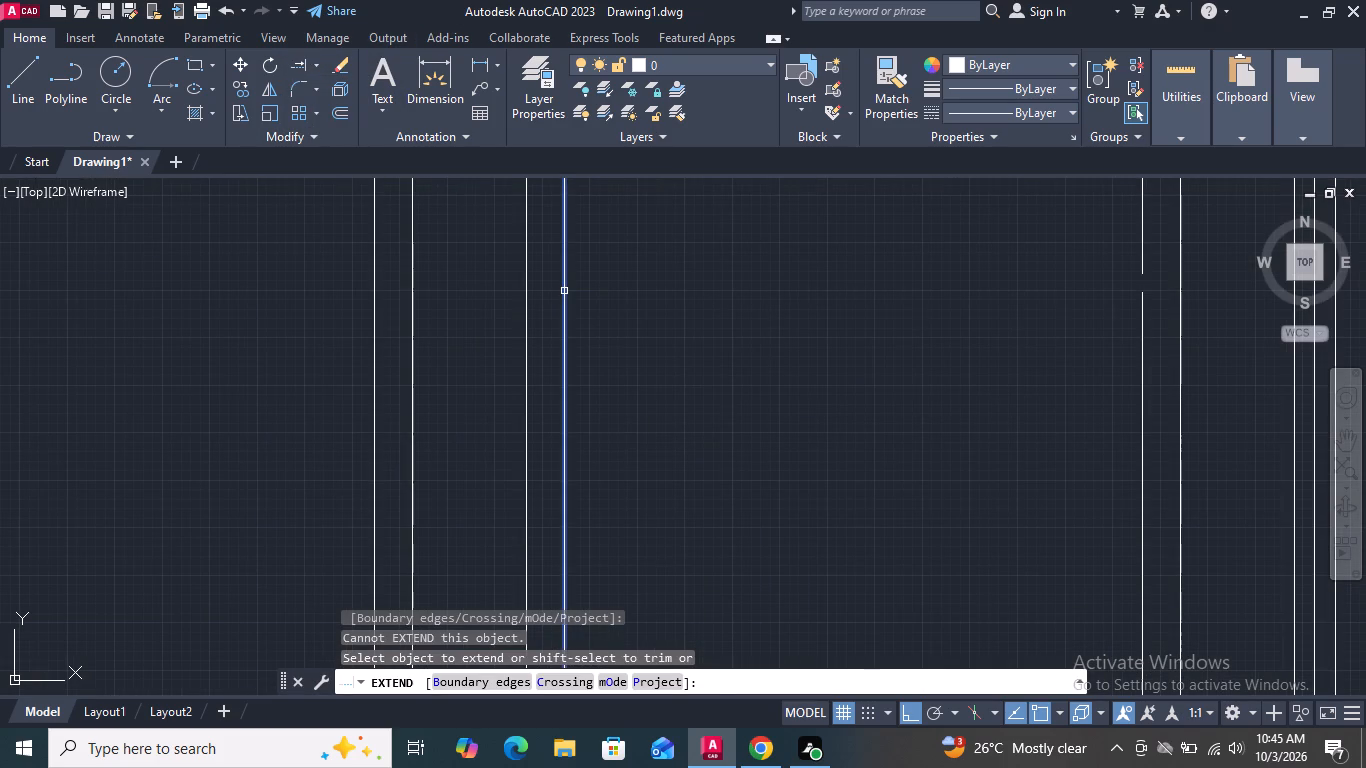
left_click(564, 291)
left_click(1144, 296)
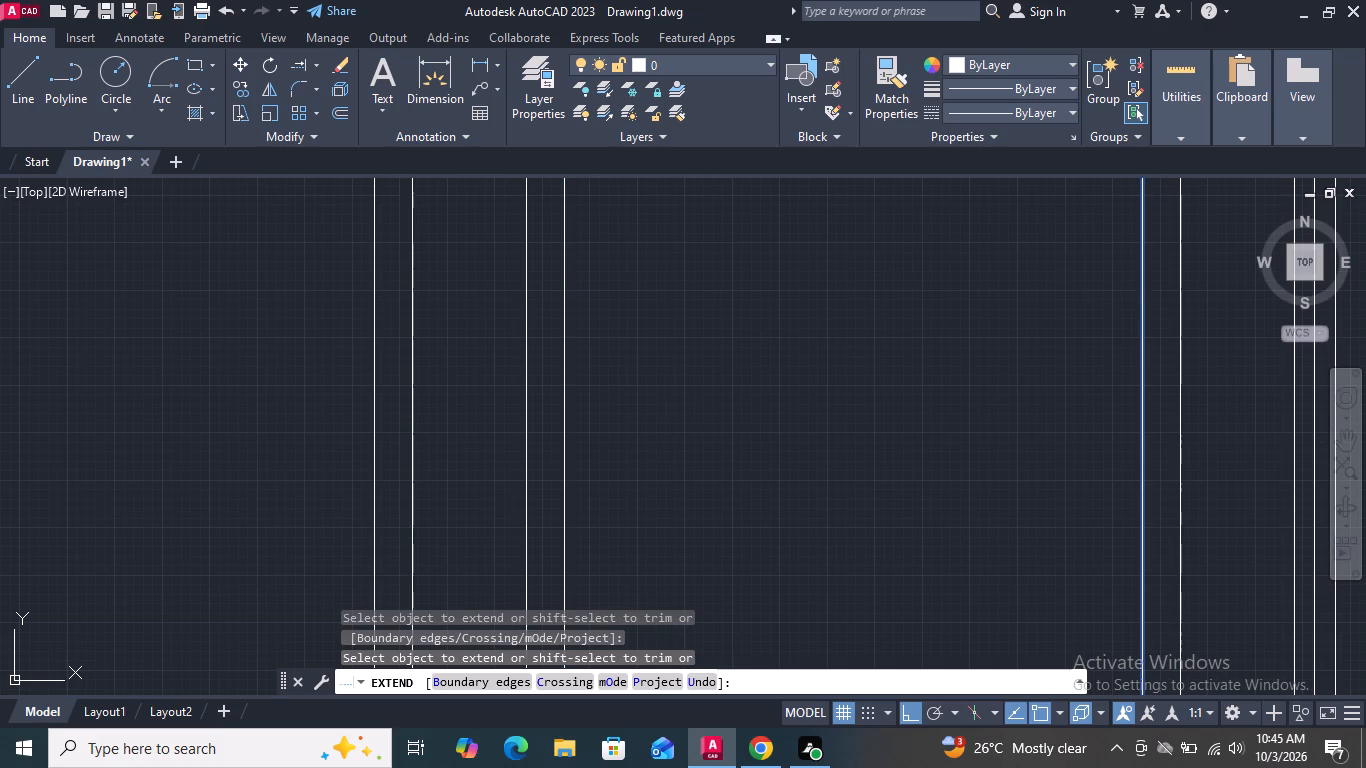
scroll(981, 274, "down", 4)
scroll(1002, 348, "up", 2)
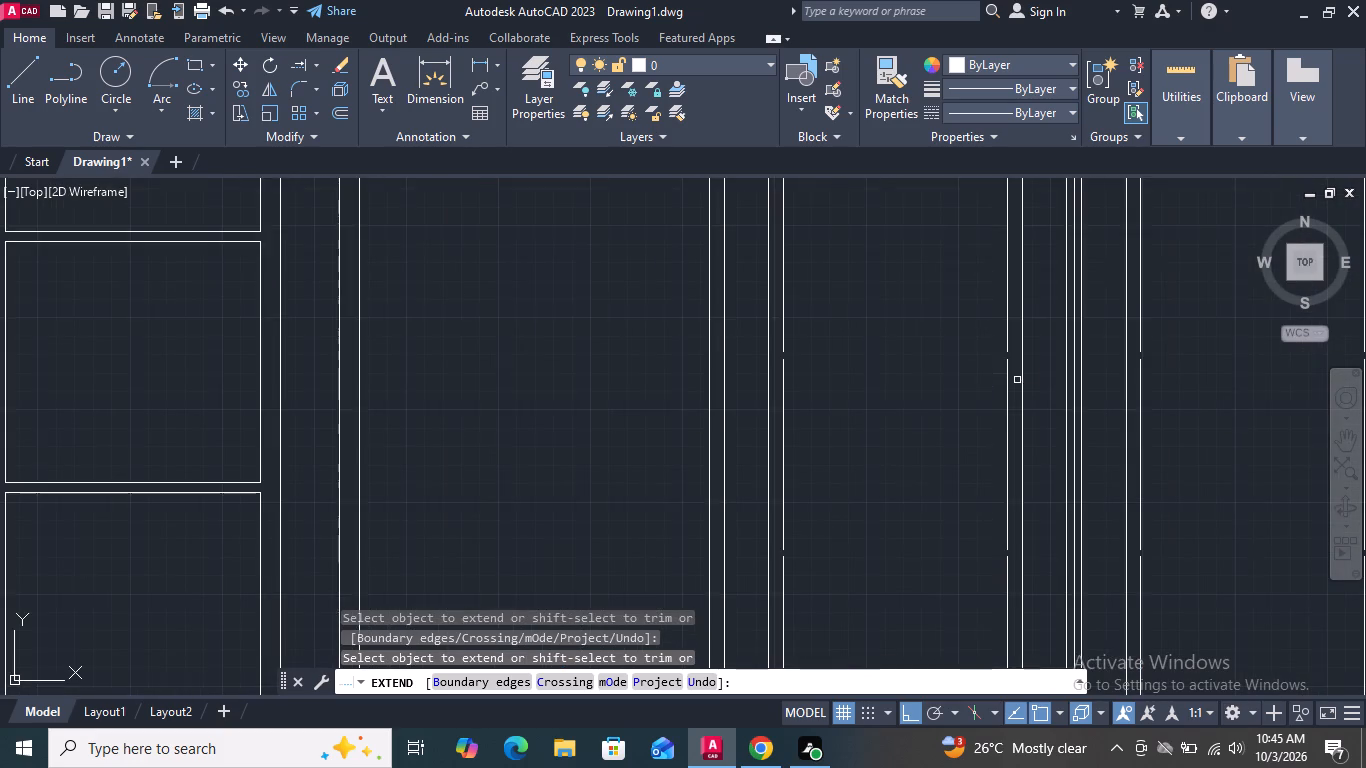
scroll(1019, 381, "up", 2)
left_click(979, 343)
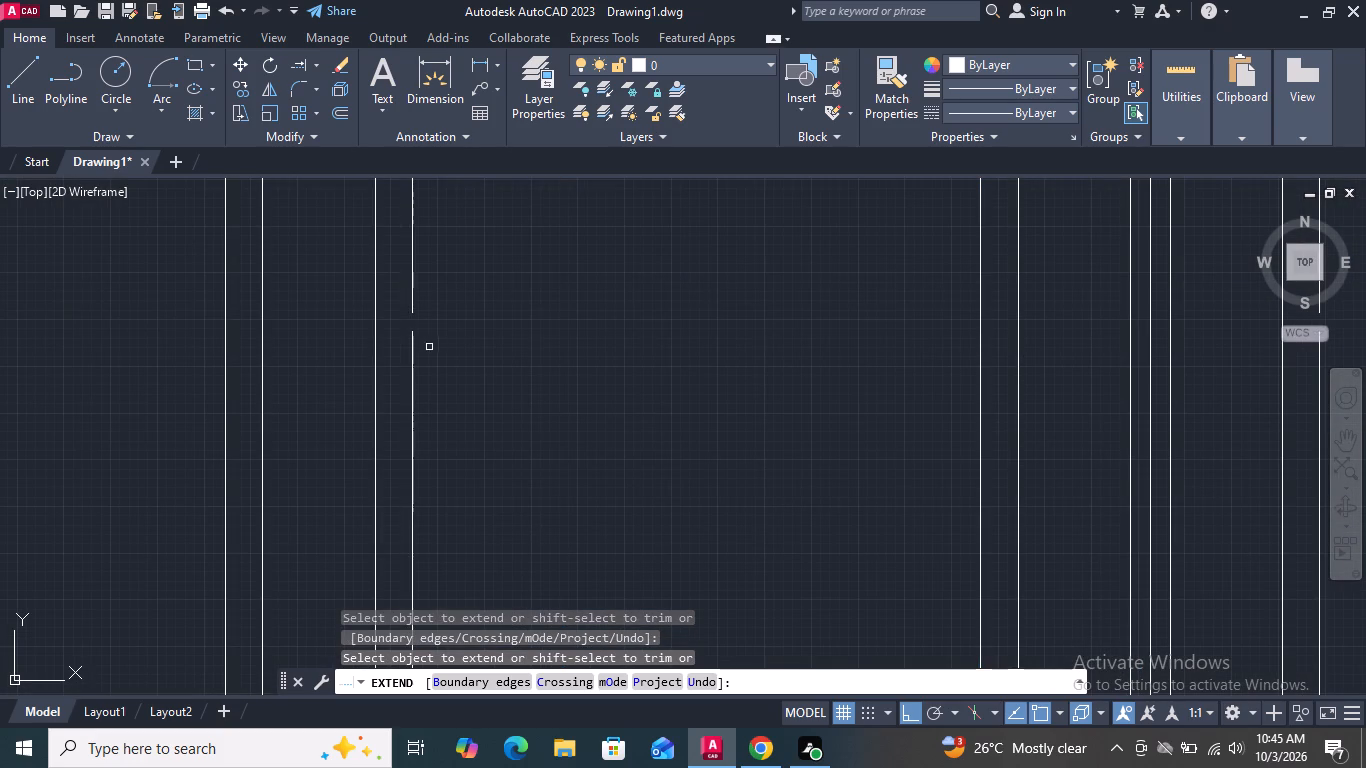
left_click(412, 332)
scroll(652, 327, "down", 3)
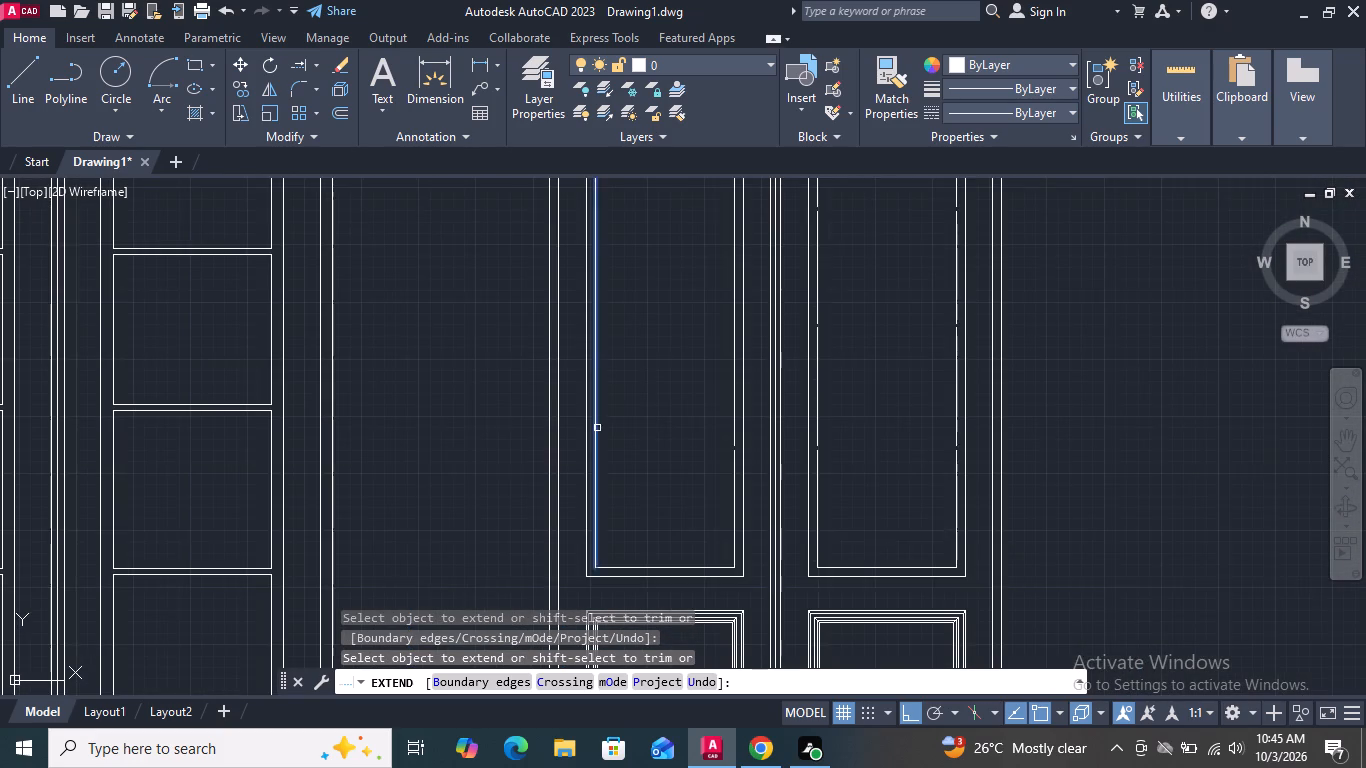
scroll(597, 431, "up", 3)
left_click(576, 503)
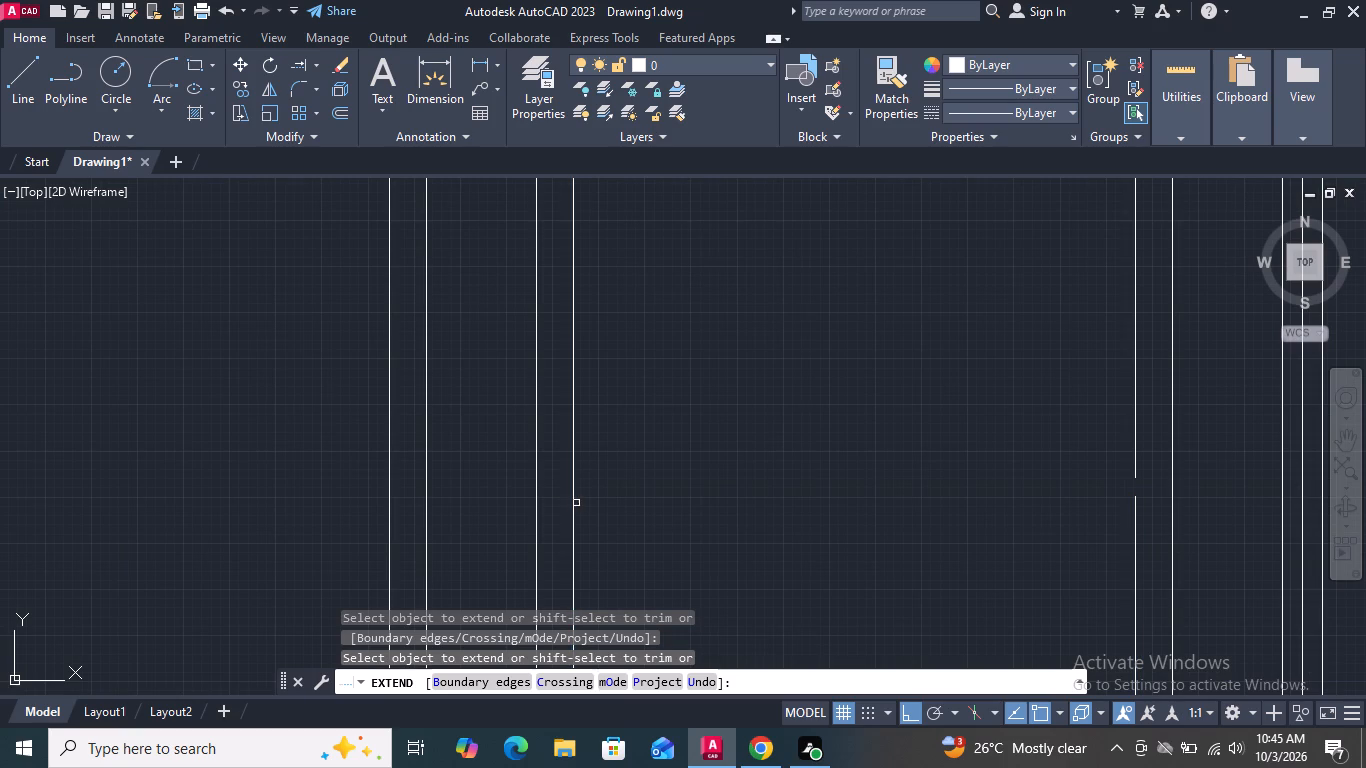
left_click(1134, 495)
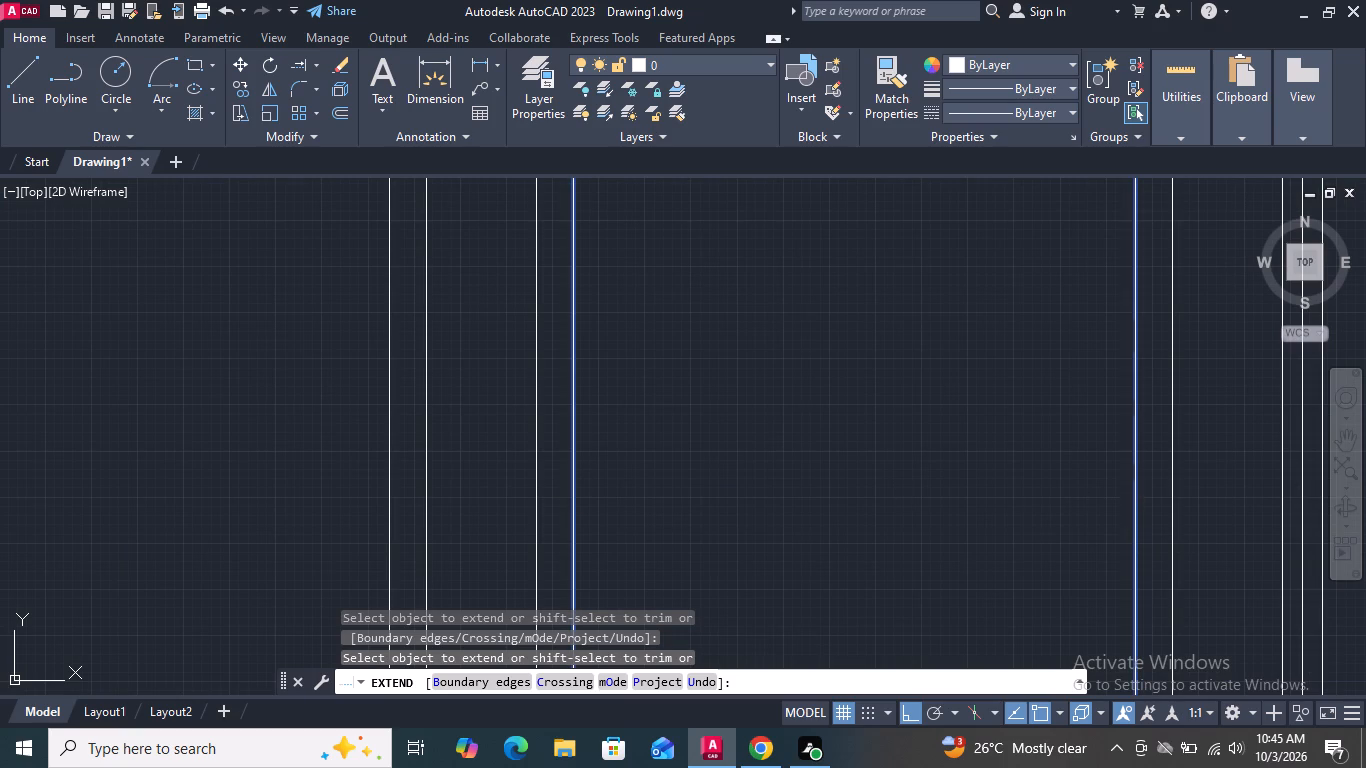
Extend the right leaf's inner vertical pane lines across the gaps left by the erased glazing bars.
scroll(809, 372, "down", 4)
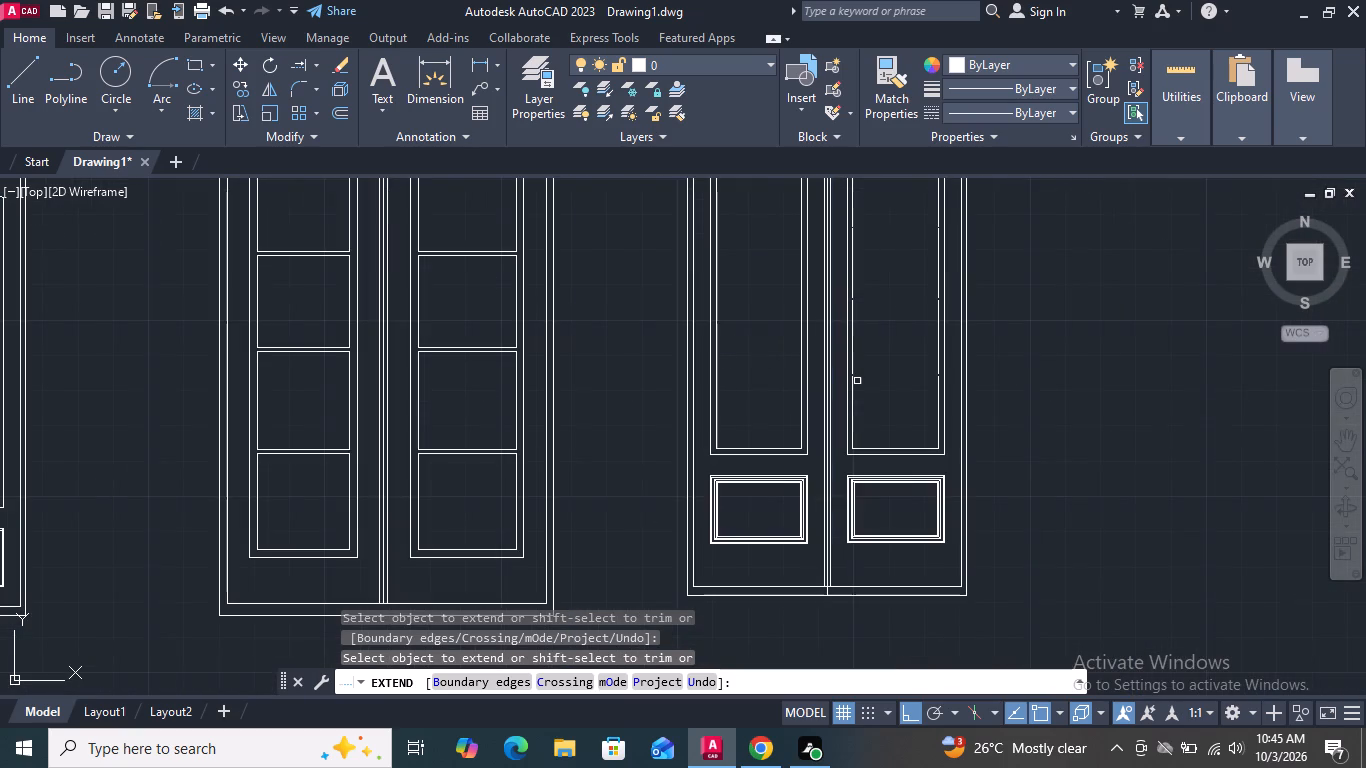
scroll(857, 381, "up", 6)
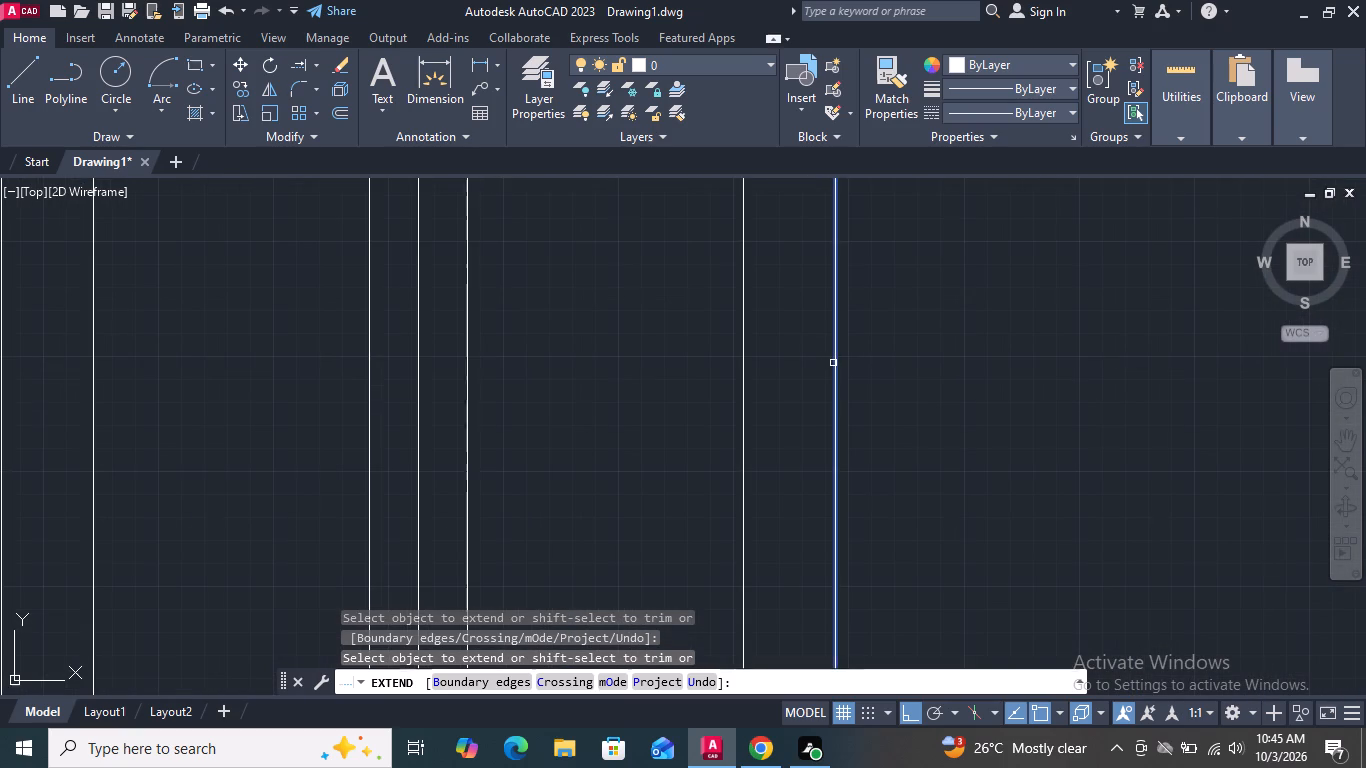
left_click(833, 363)
scroll(841, 434, "down", 4)
scroll(1103, 441, "up", 3)
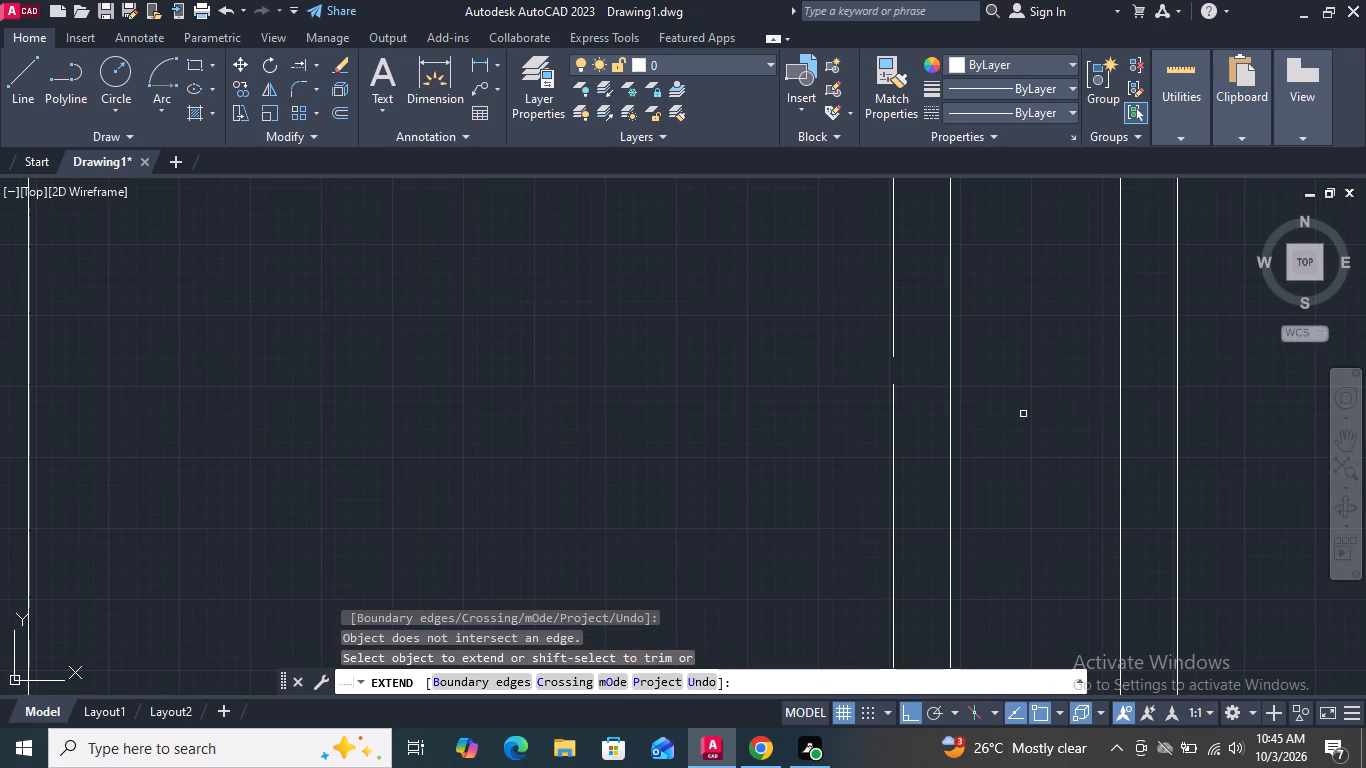
left_click(891, 394)
scroll(854, 486, "down", 4)
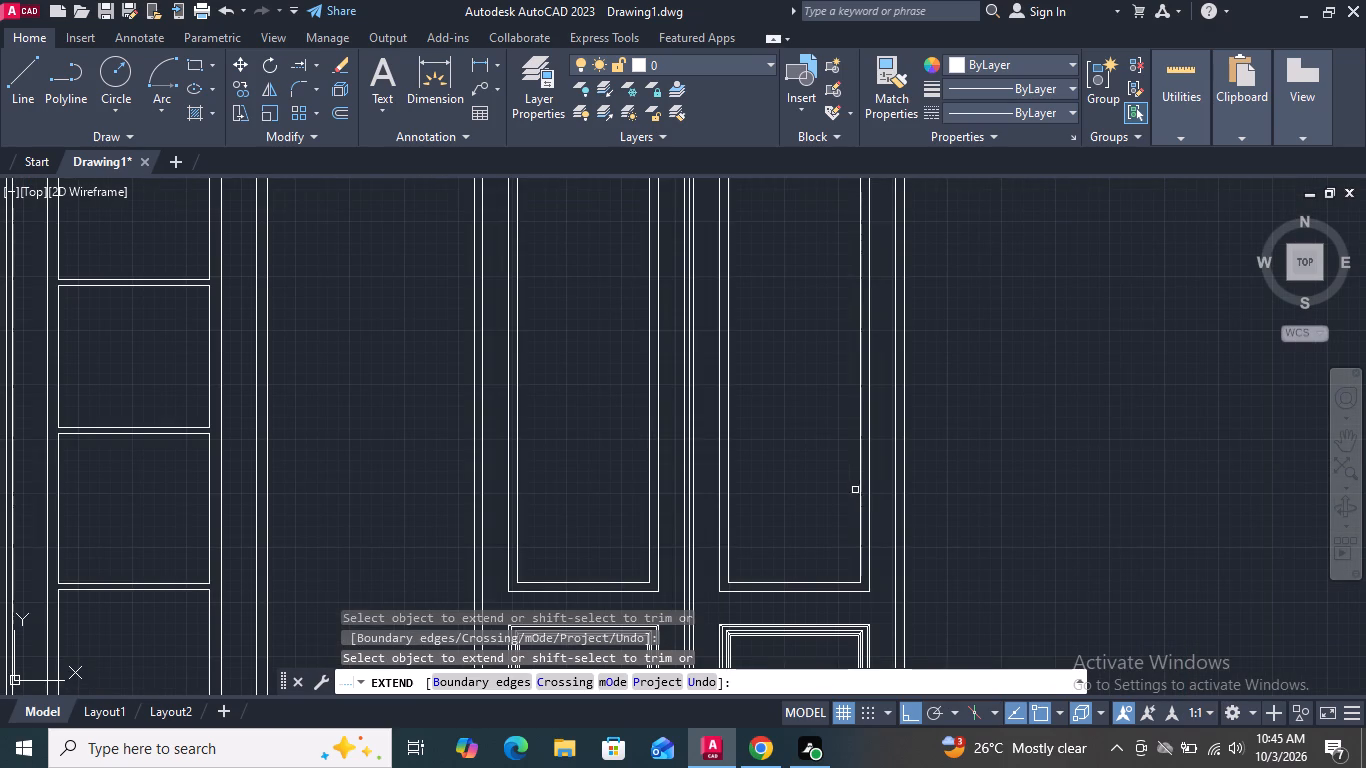
middle_click_drag(825, 360, 828, 399)
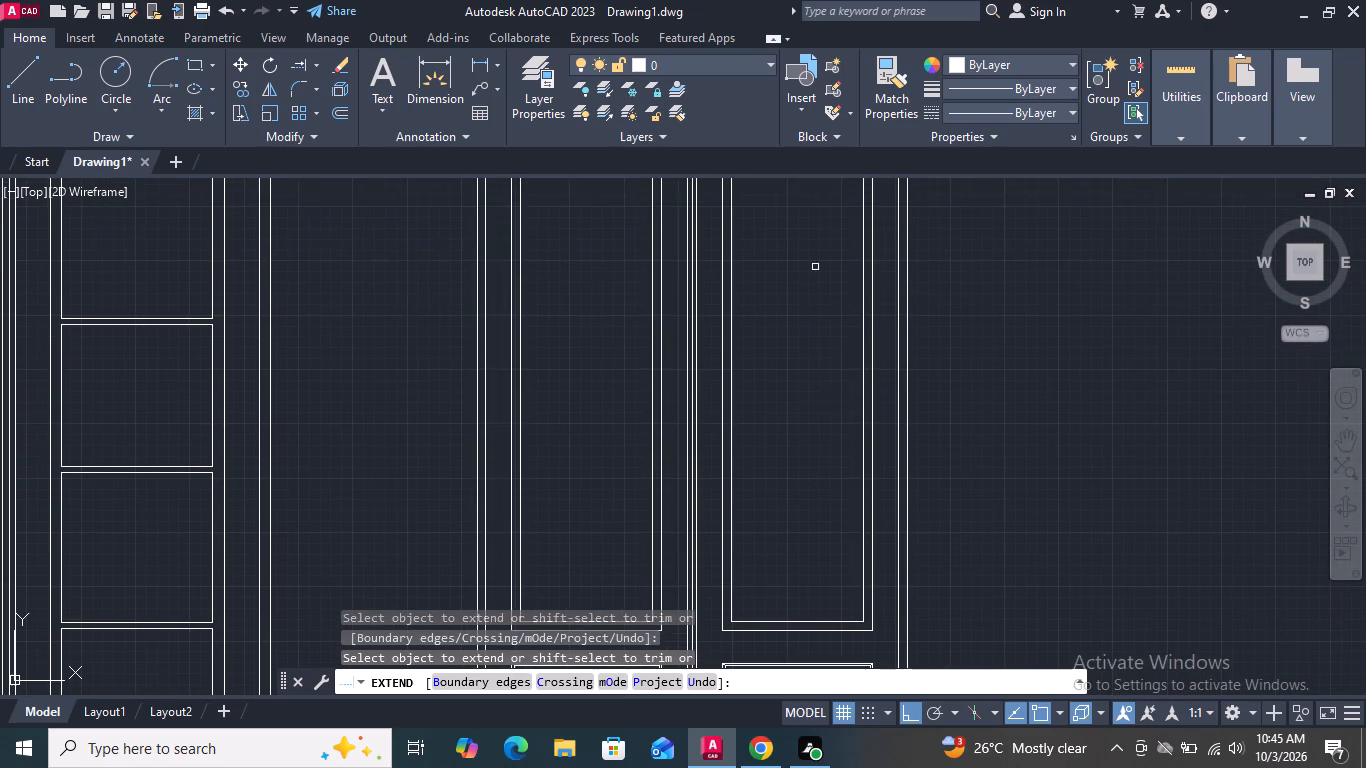
scroll(814, 266, "up", 2)
scroll(814, 265, "down", 2)
middle_click_drag(822, 313, 837, 354)
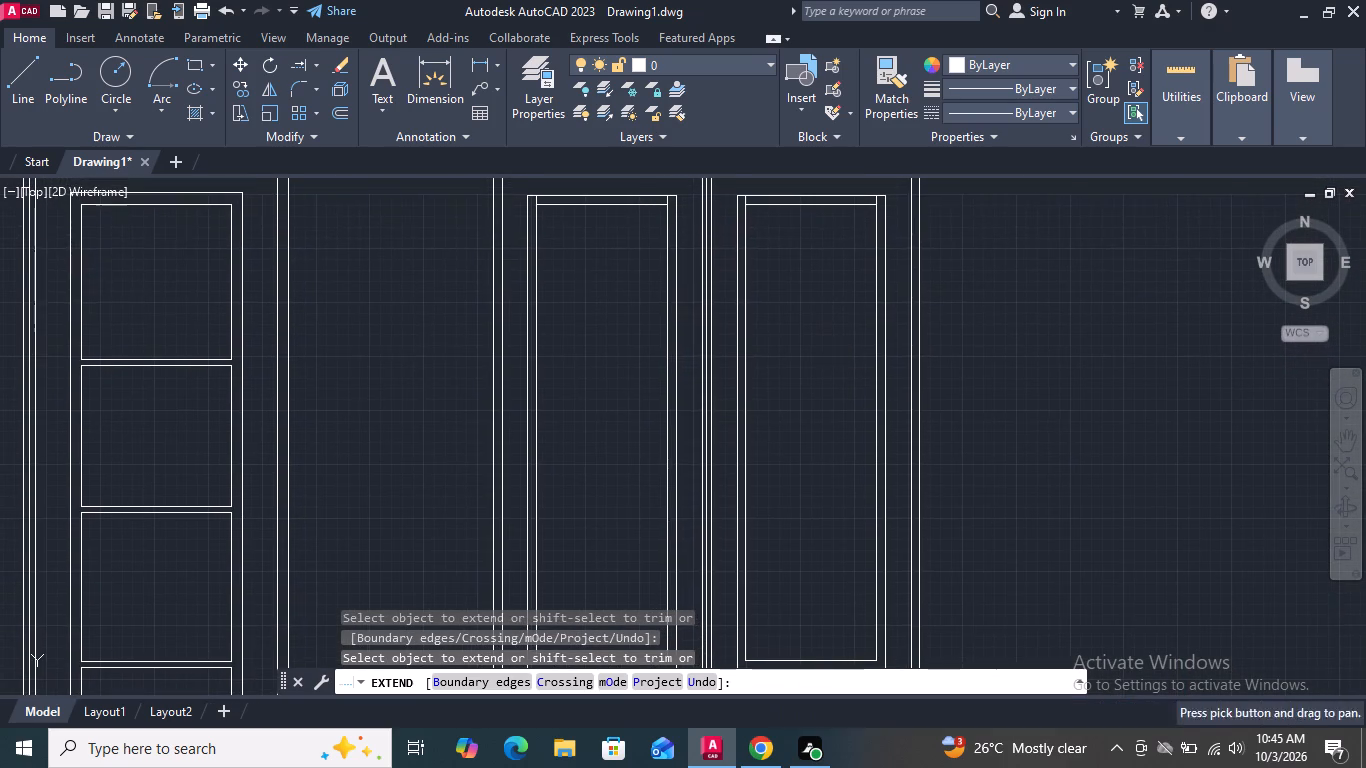
middle_click_drag(764, 279, 763, 340)
key("Escape")
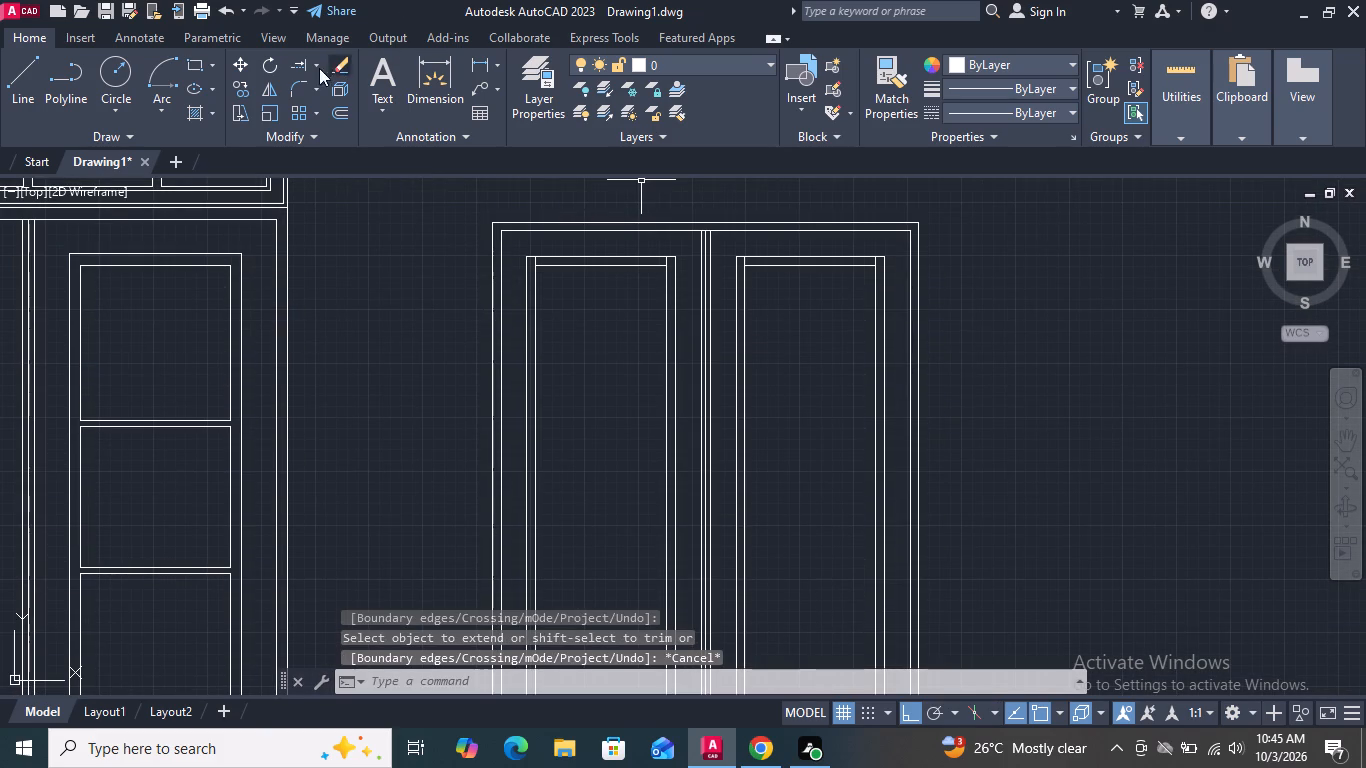
Trim the left leaf's inner vertical pane lines where they run past the inner top edge to the outer border.
left_click(315, 68)
left_click(322, 111)
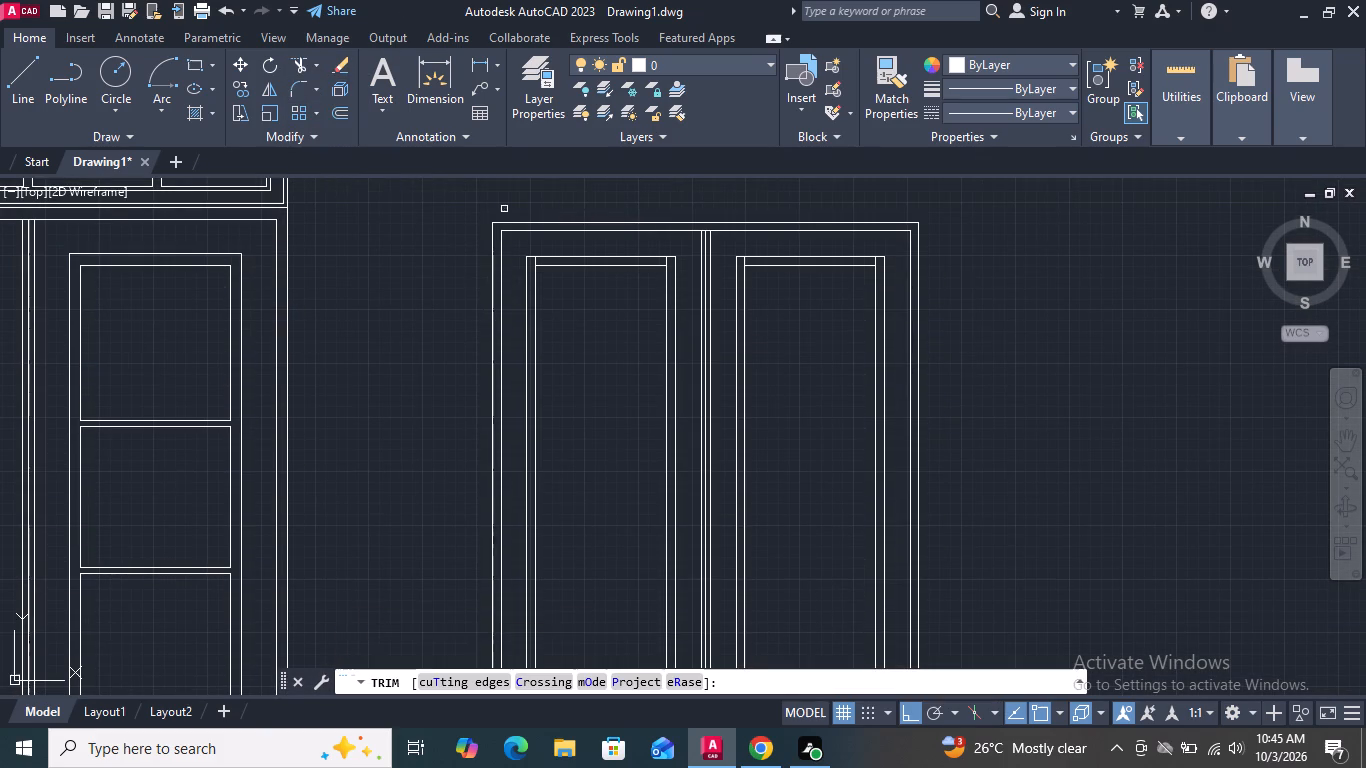
scroll(516, 246, "up", 3)
left_click(586, 299)
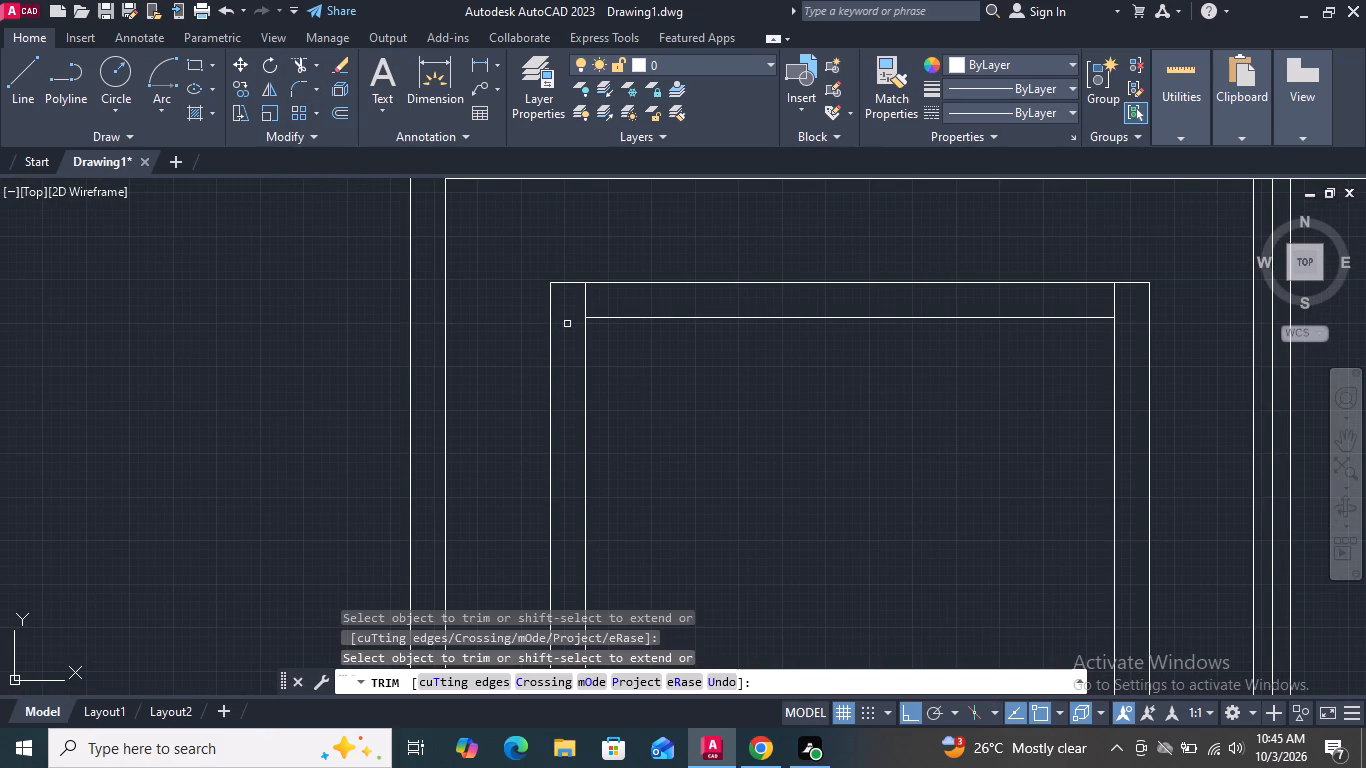
left_click(582, 306)
left_click(1118, 301)
left_click(1109, 305)
Trim the right leaf's inner vertical pane lines where they run past the inner top edge to the outer border.
scroll(821, 357, "down", 3)
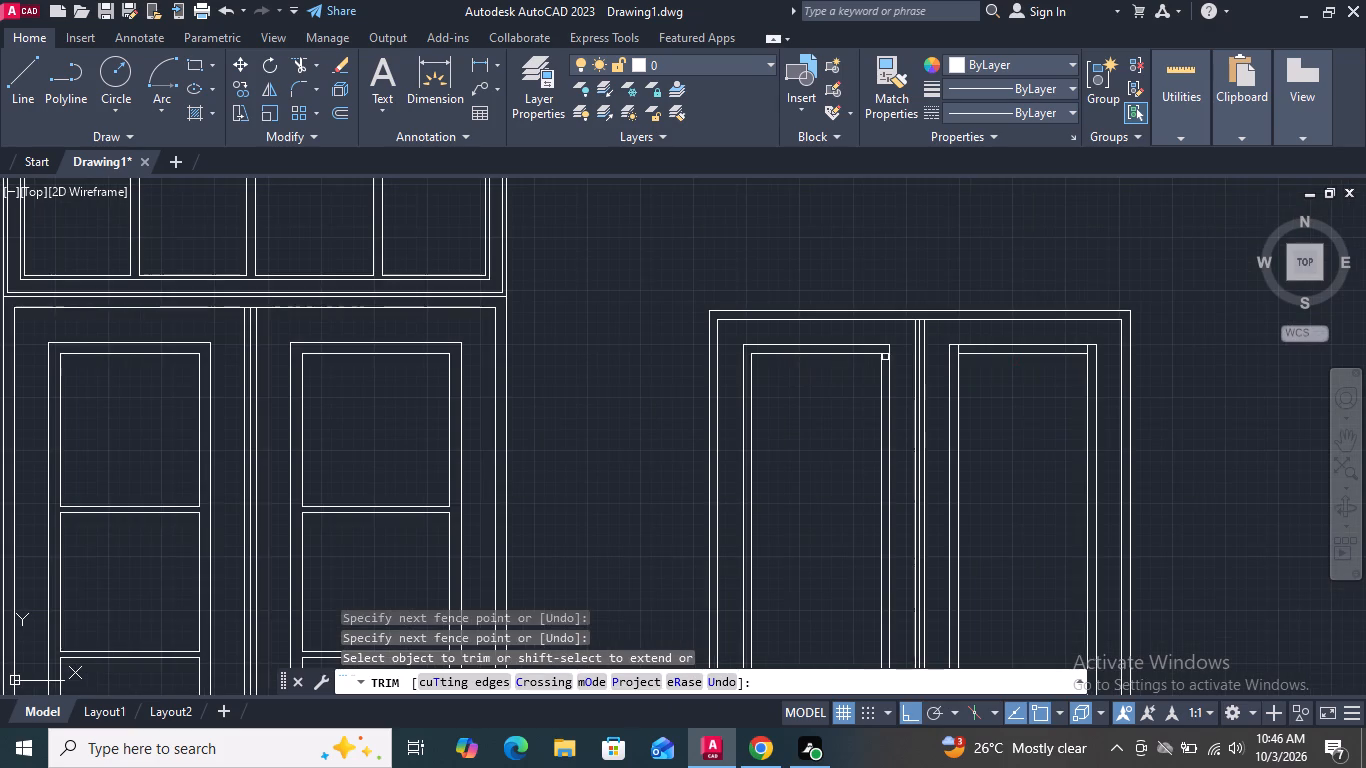
scroll(1031, 372, "up", 3)
left_click(726, 282)
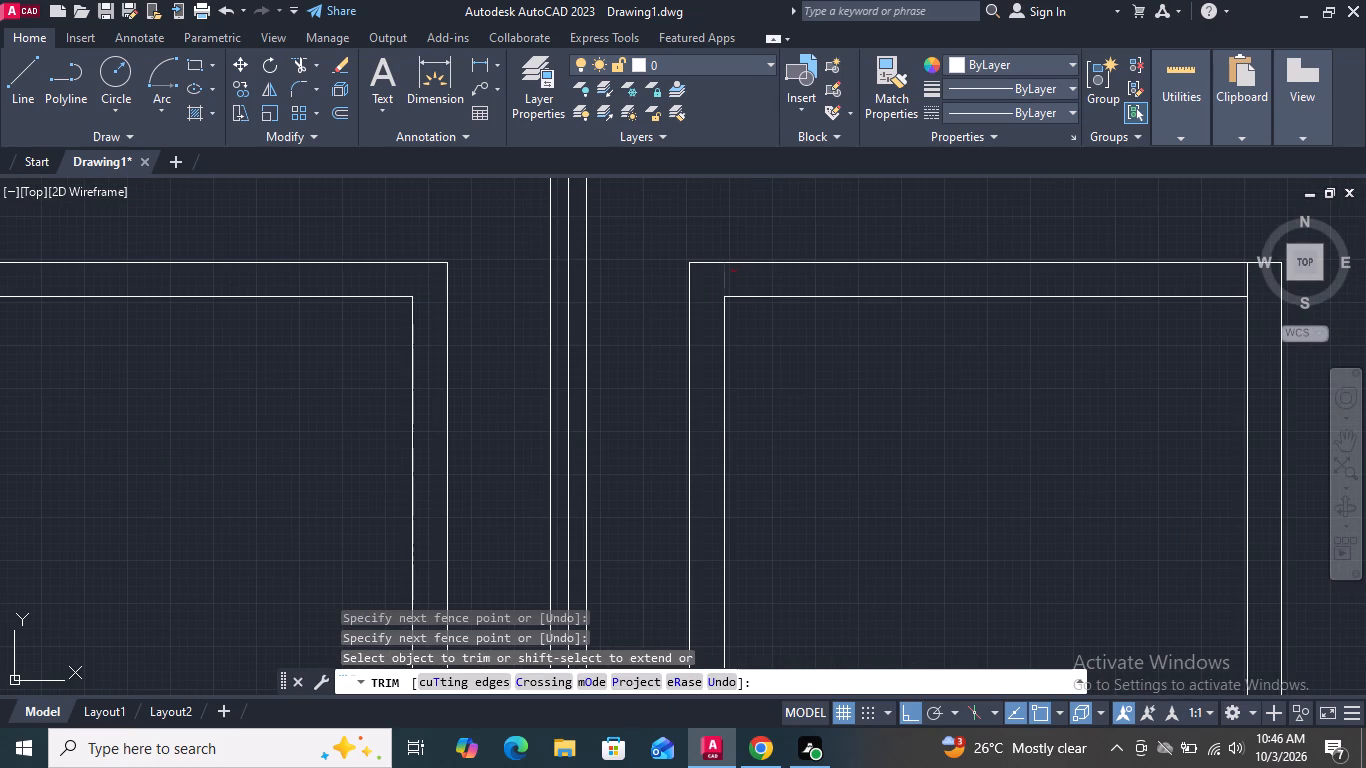
scroll(723, 291, "down", 1)
scroll(1073, 288, "up", 3)
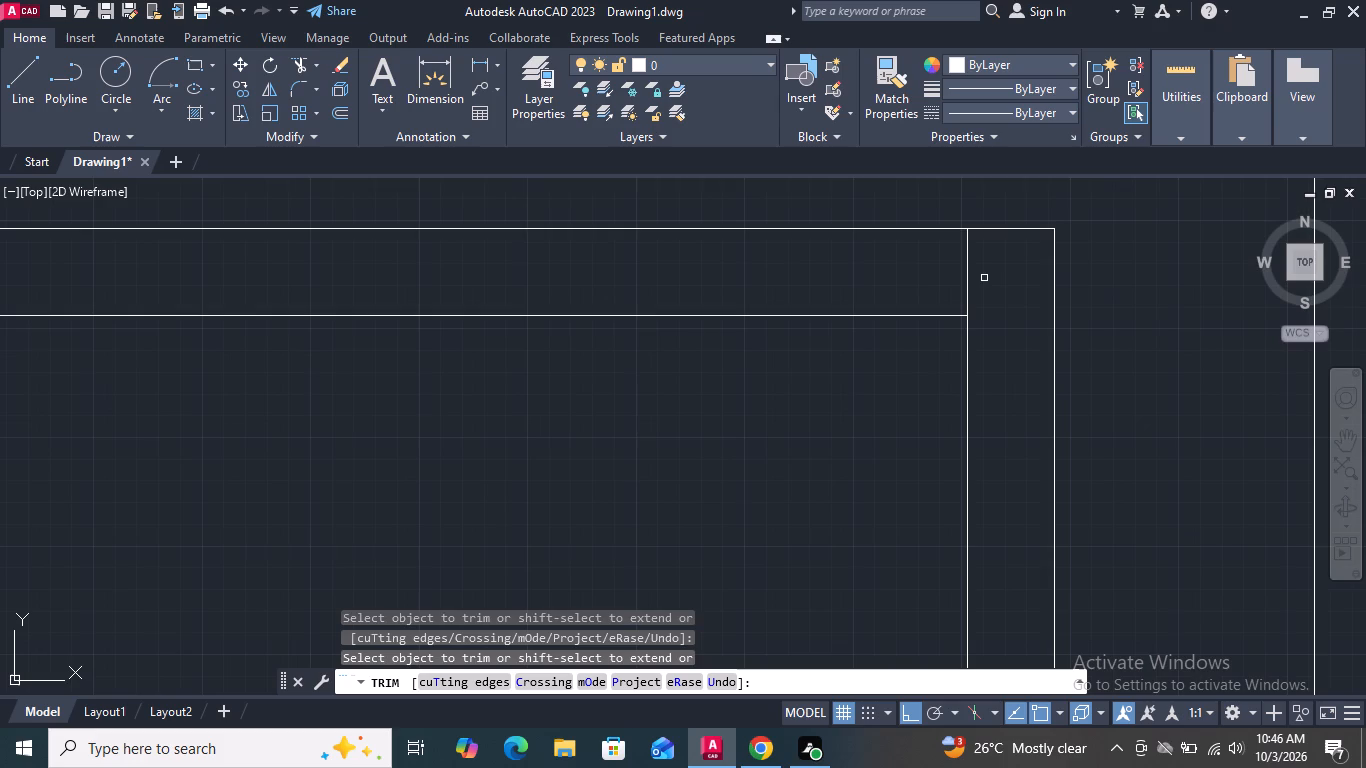
left_click(965, 278)
scroll(965, 278, "down", 4)
key("Escape")
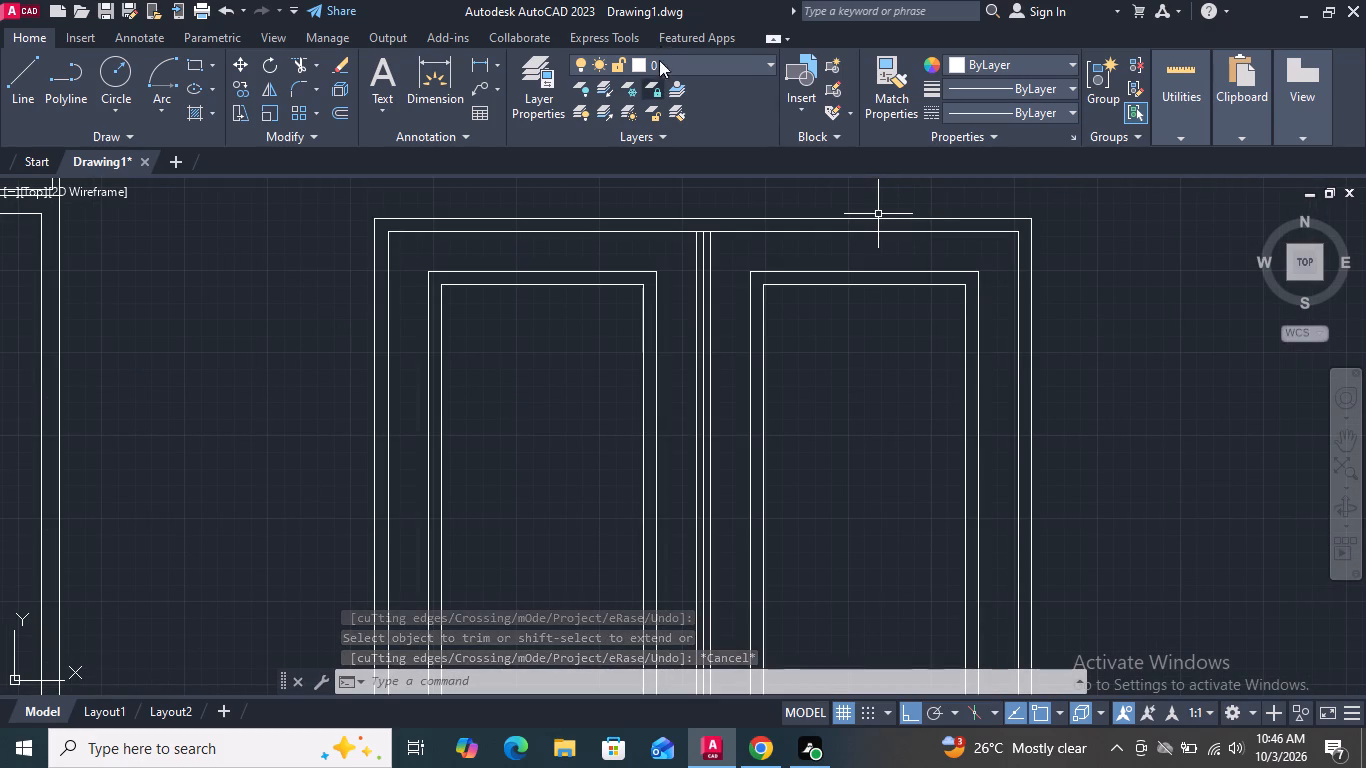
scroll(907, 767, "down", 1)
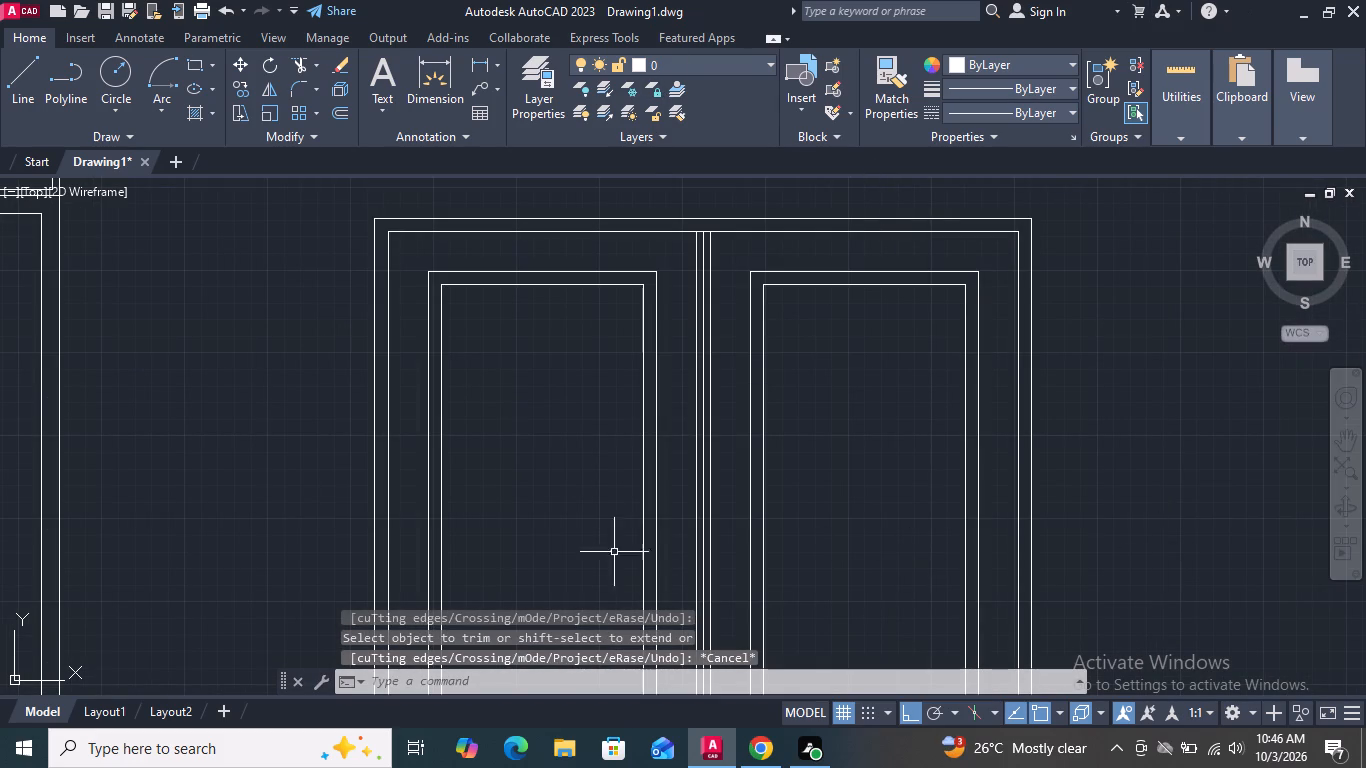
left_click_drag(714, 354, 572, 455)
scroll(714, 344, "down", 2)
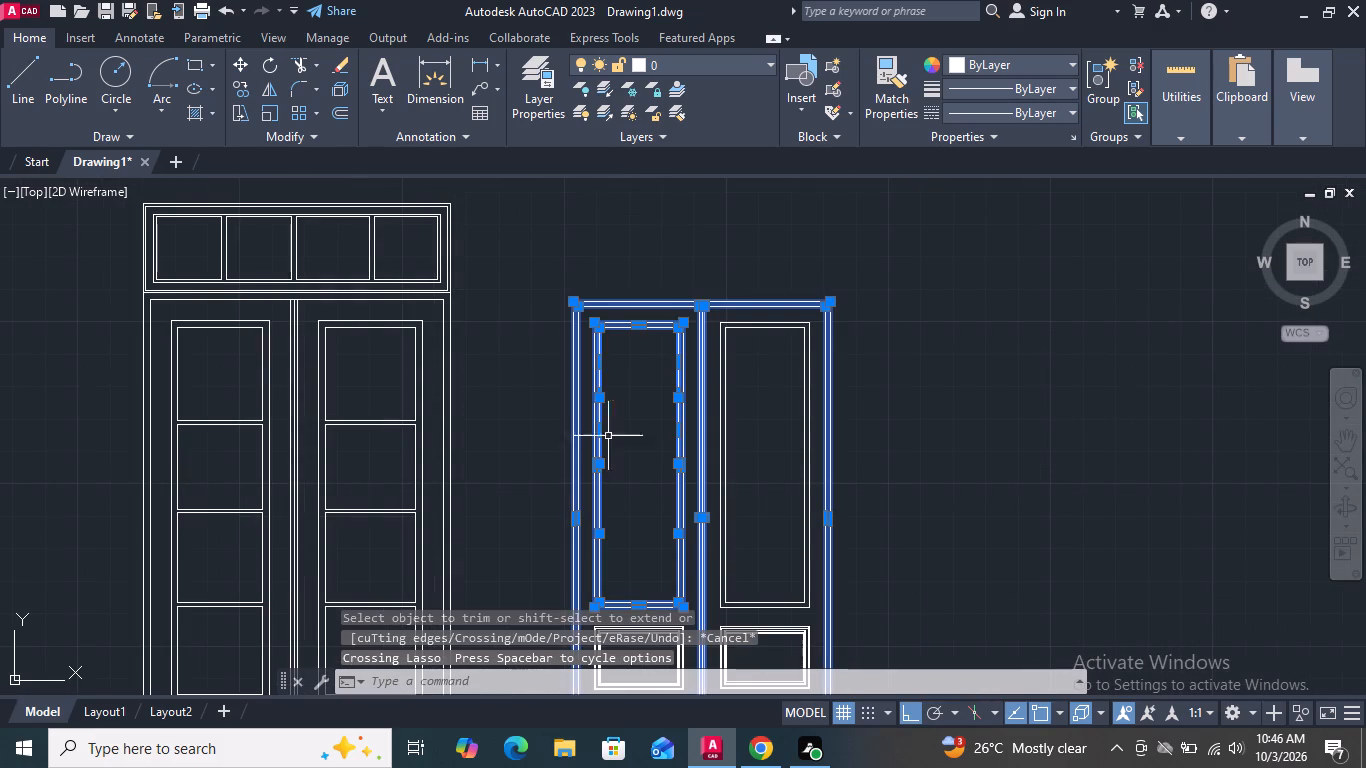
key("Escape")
Draw a small rectangular corner outline about 5" wide with two lines inside the bottom-left corner of the left leaf's tall pane.
scroll(719, 310, "down", 2)
scroll(701, 391, "up", 2)
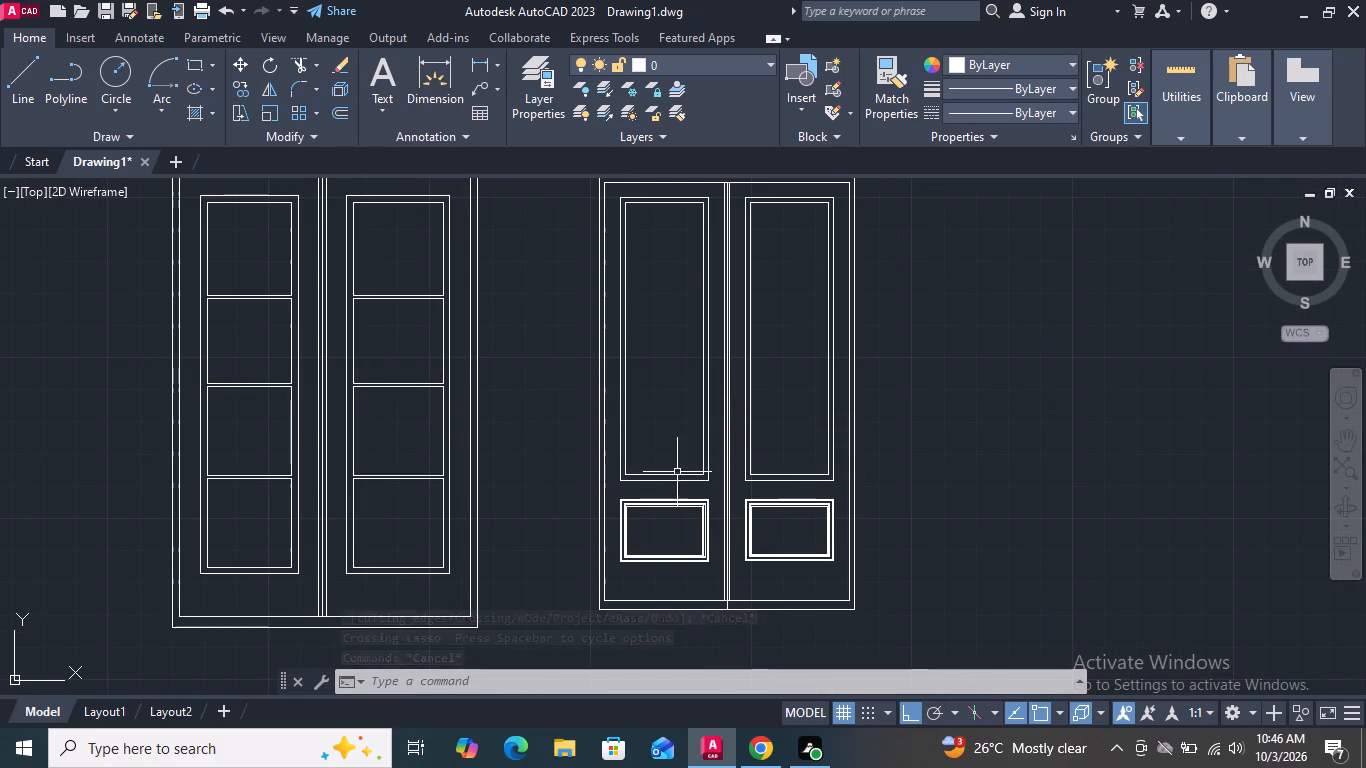
scroll(638, 474, "up", 3)
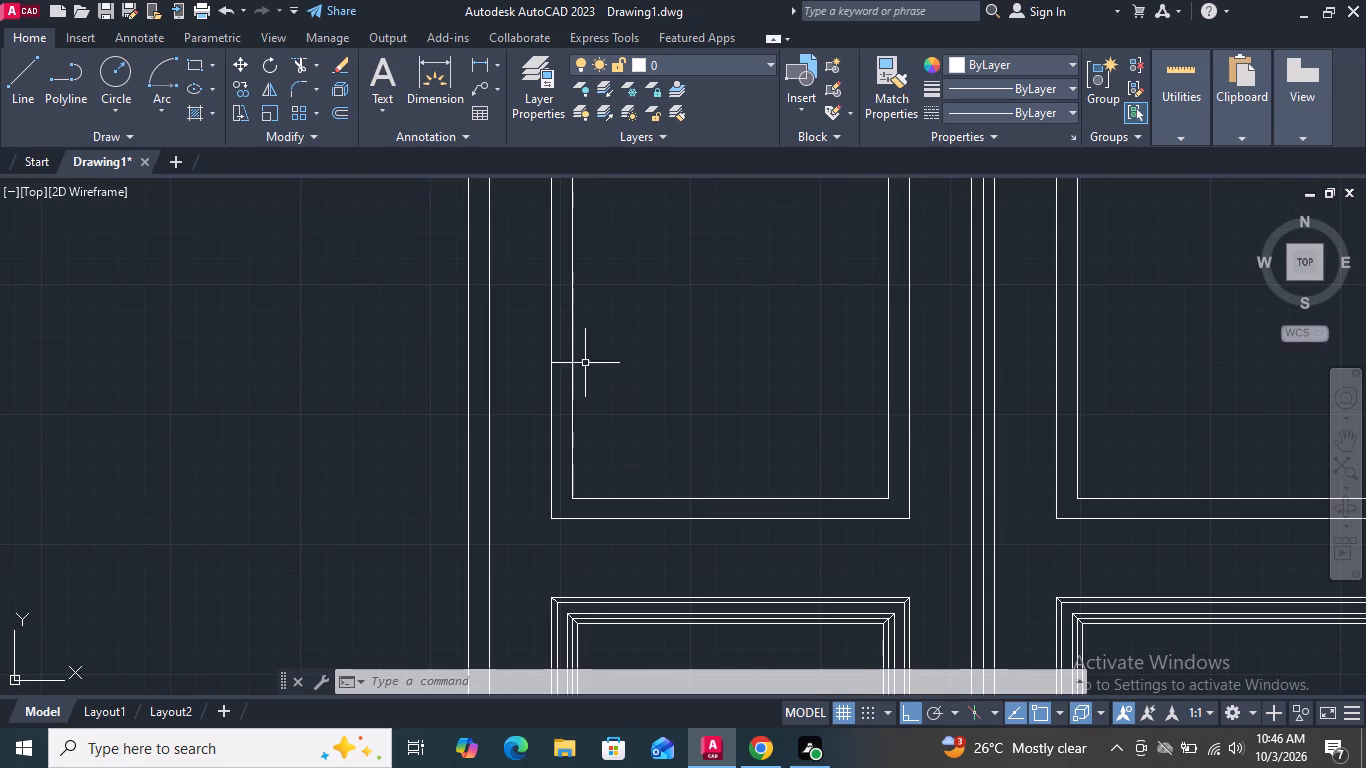
left_click(14, 83)
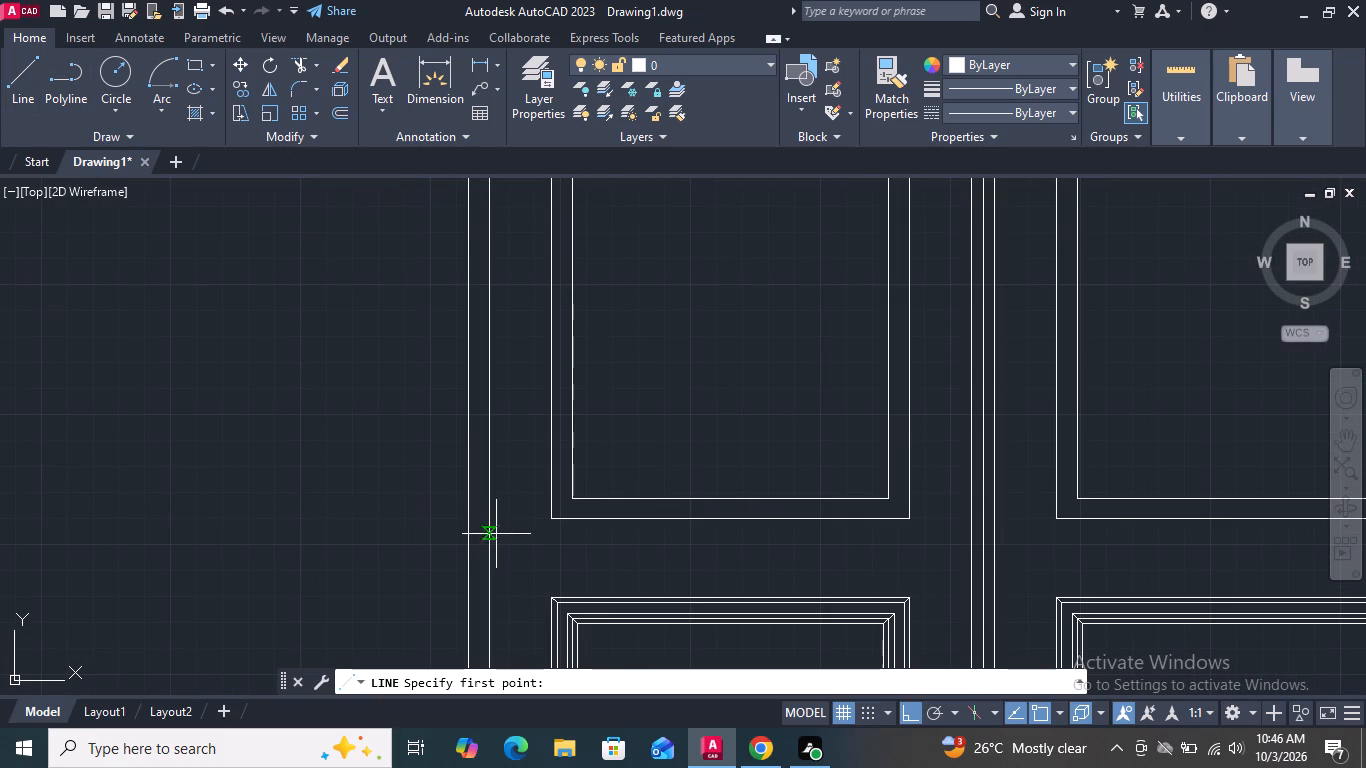
left_click(573, 457)
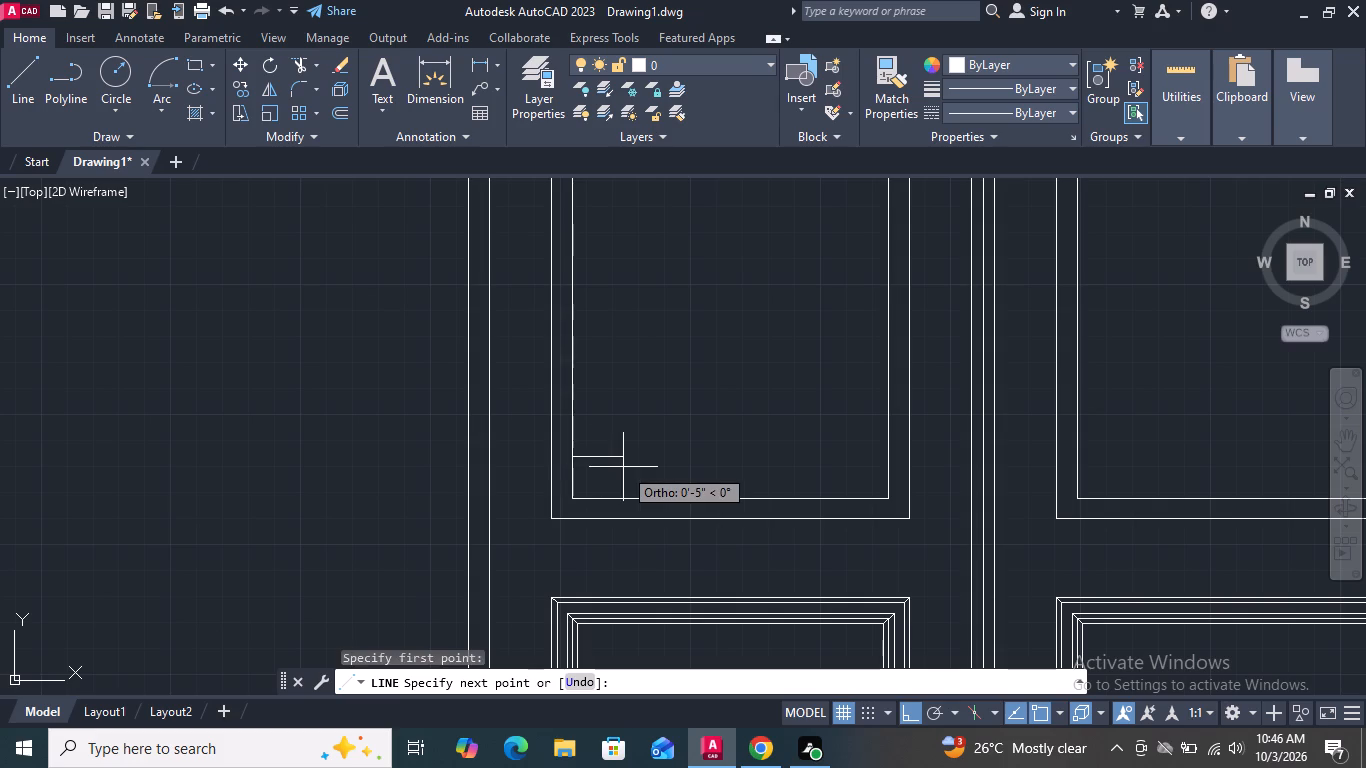
left_click(621, 467)
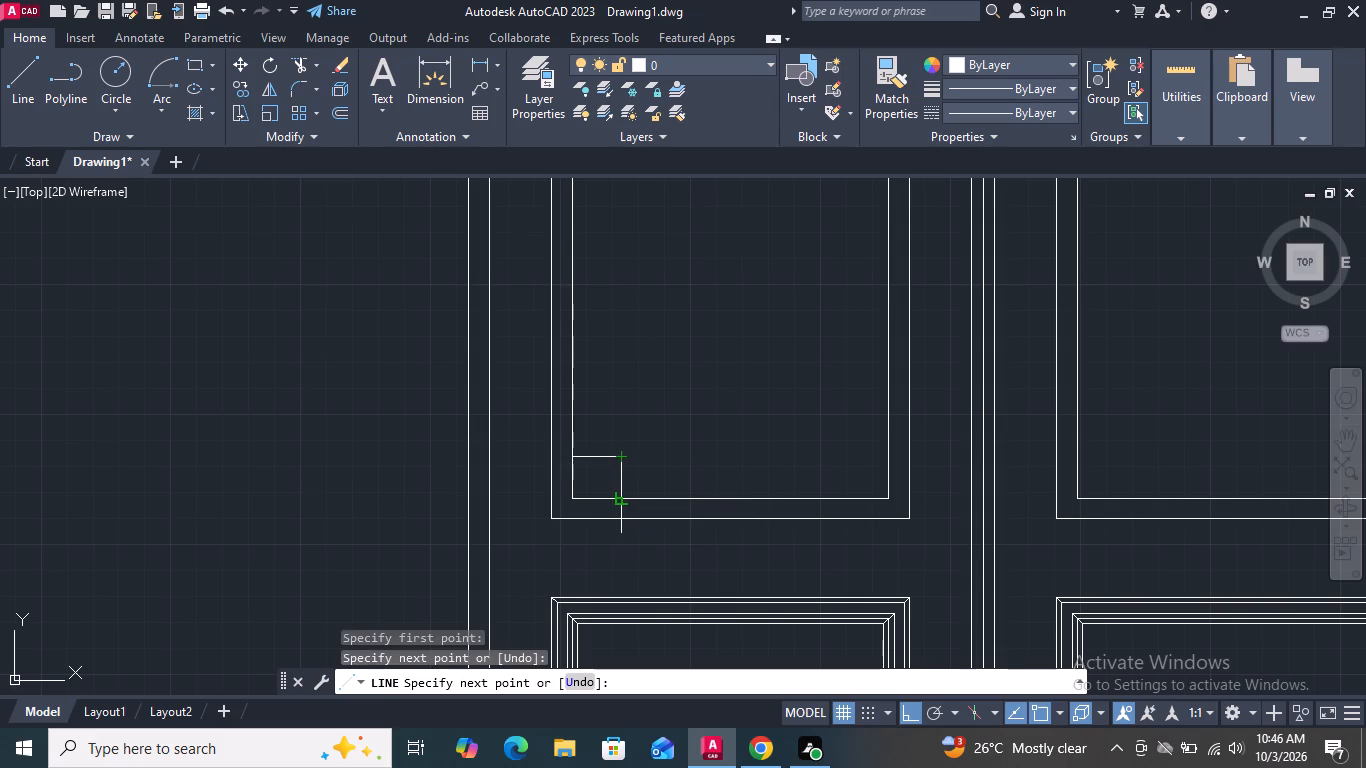
left_click(619, 496)
key("space")
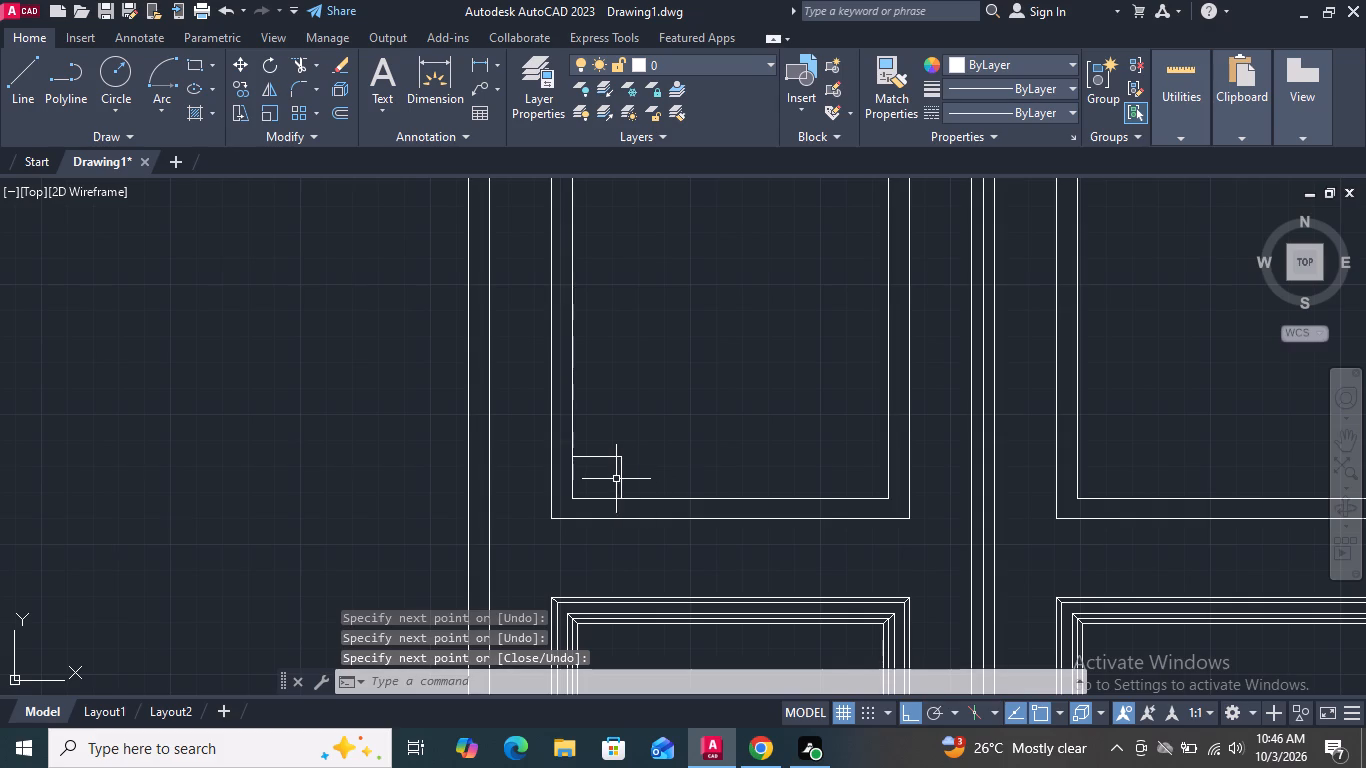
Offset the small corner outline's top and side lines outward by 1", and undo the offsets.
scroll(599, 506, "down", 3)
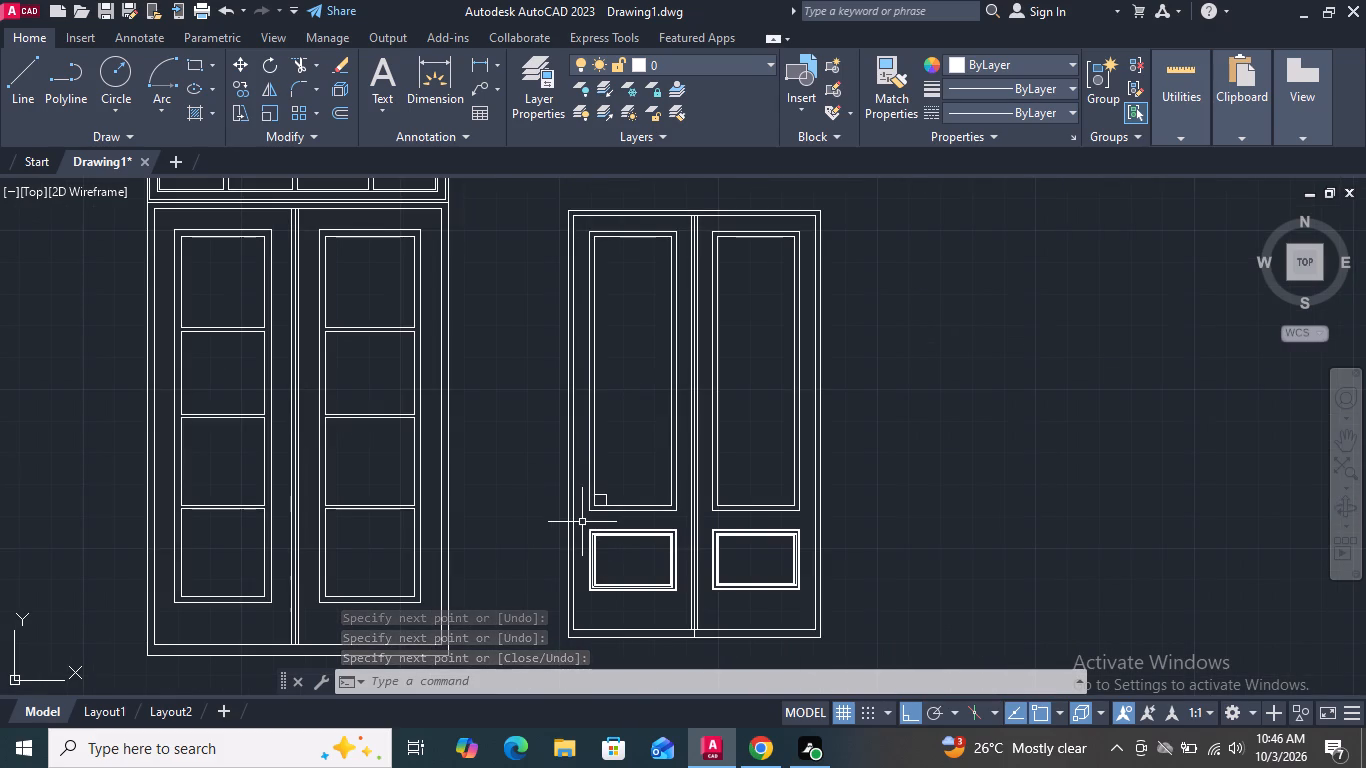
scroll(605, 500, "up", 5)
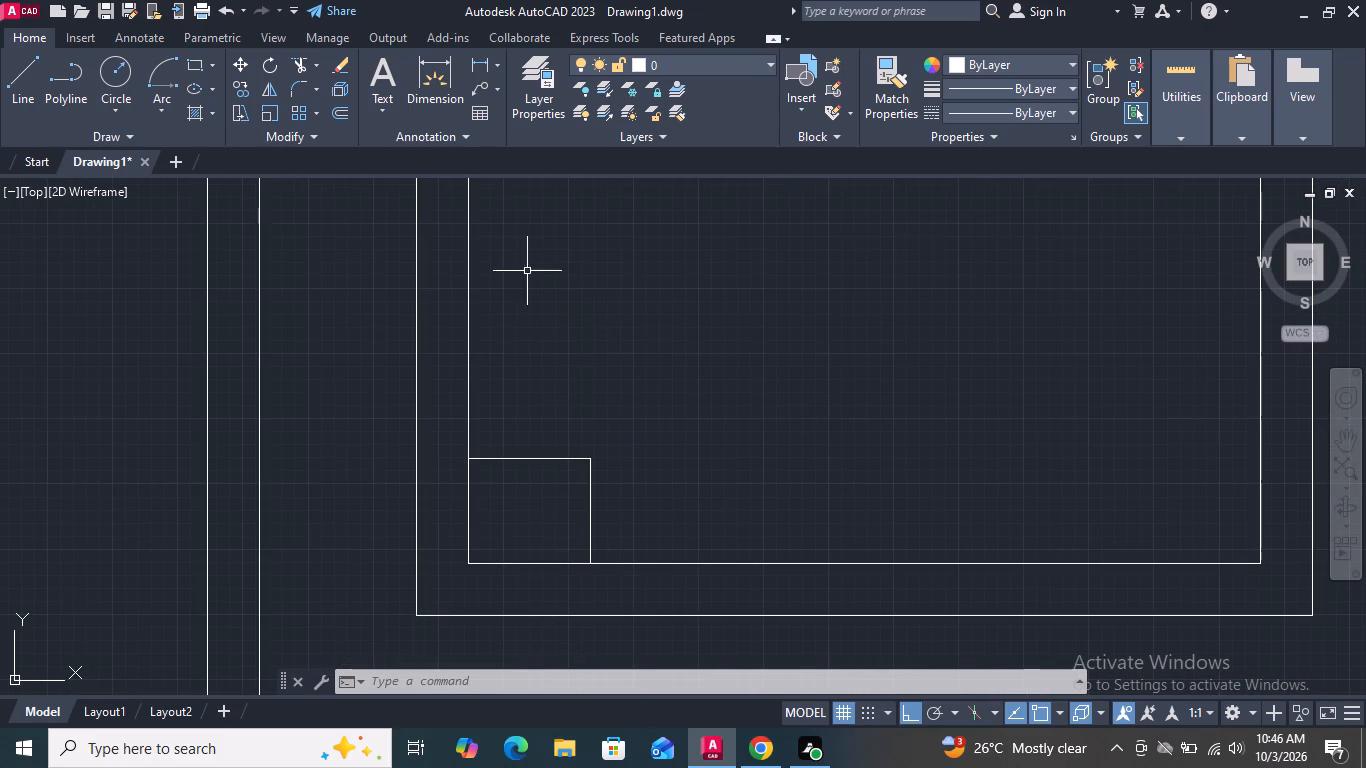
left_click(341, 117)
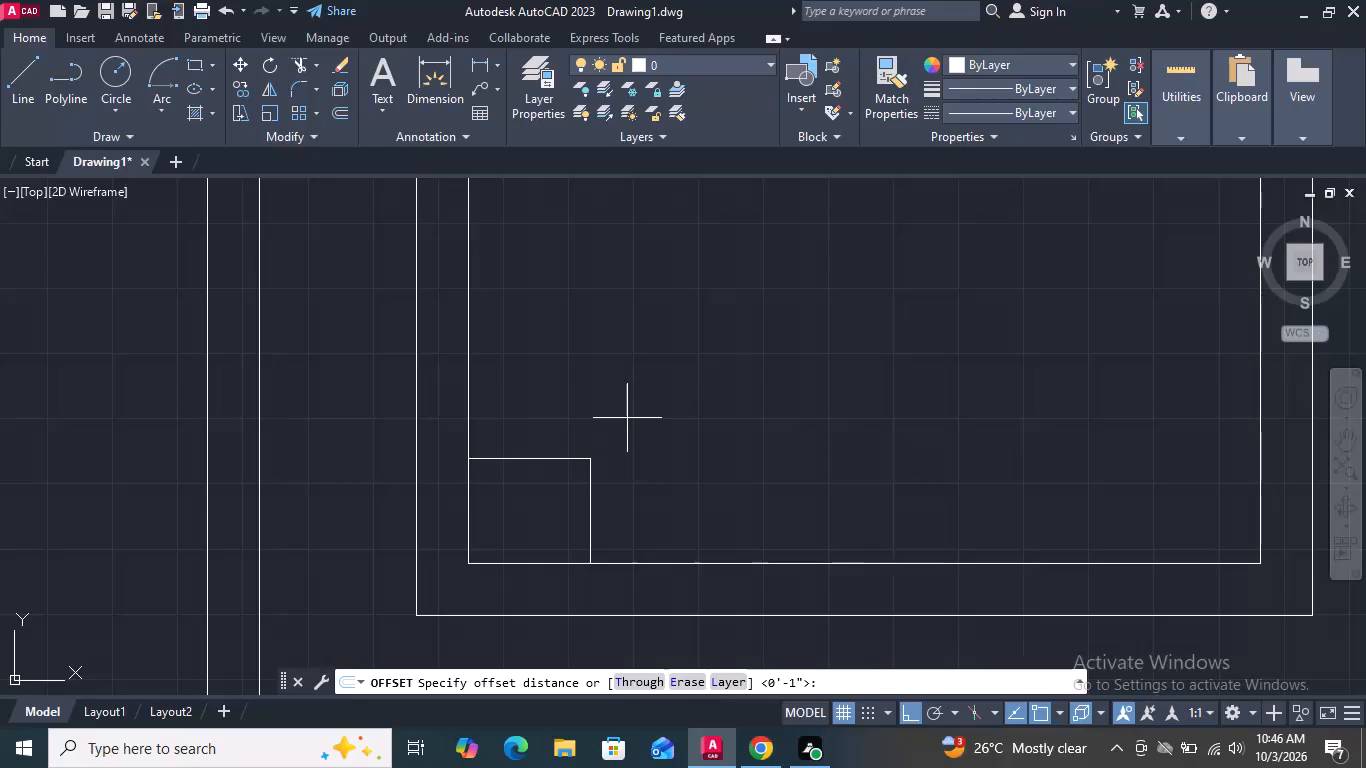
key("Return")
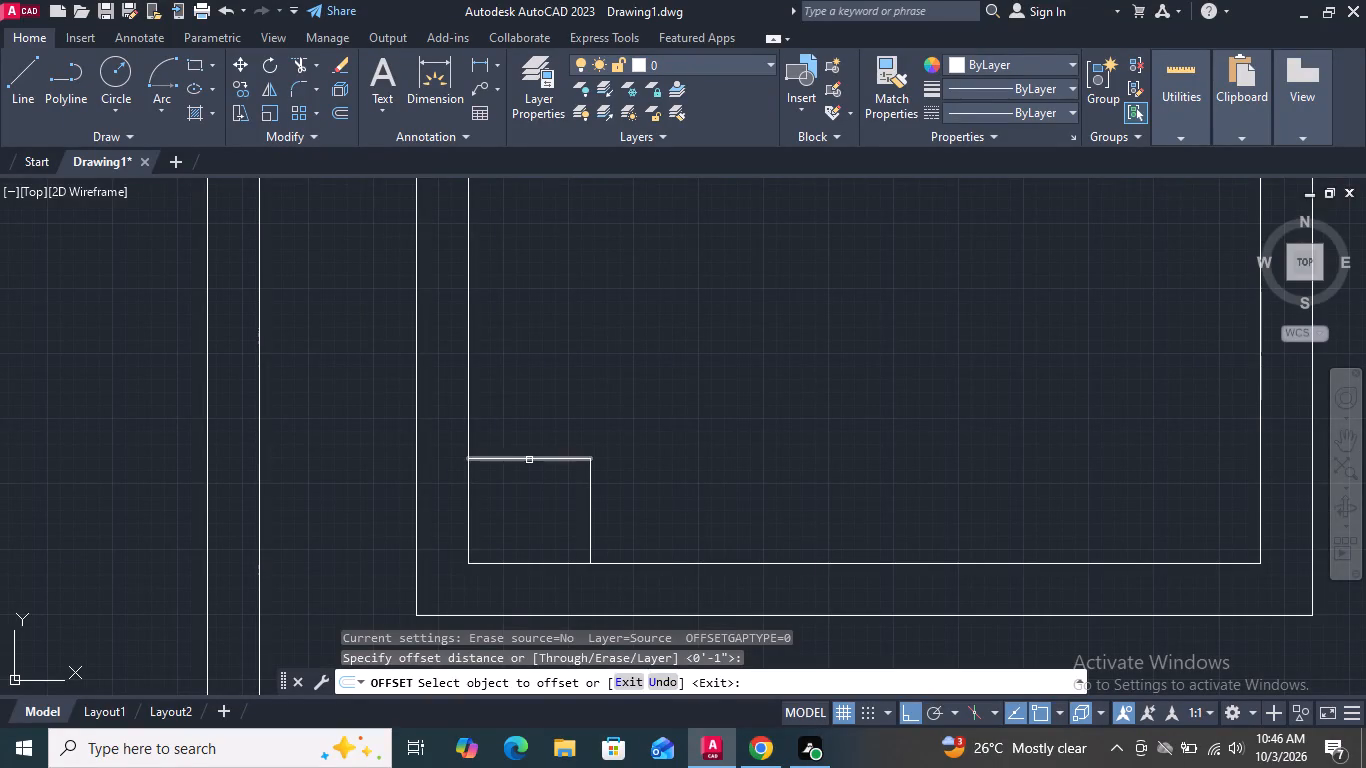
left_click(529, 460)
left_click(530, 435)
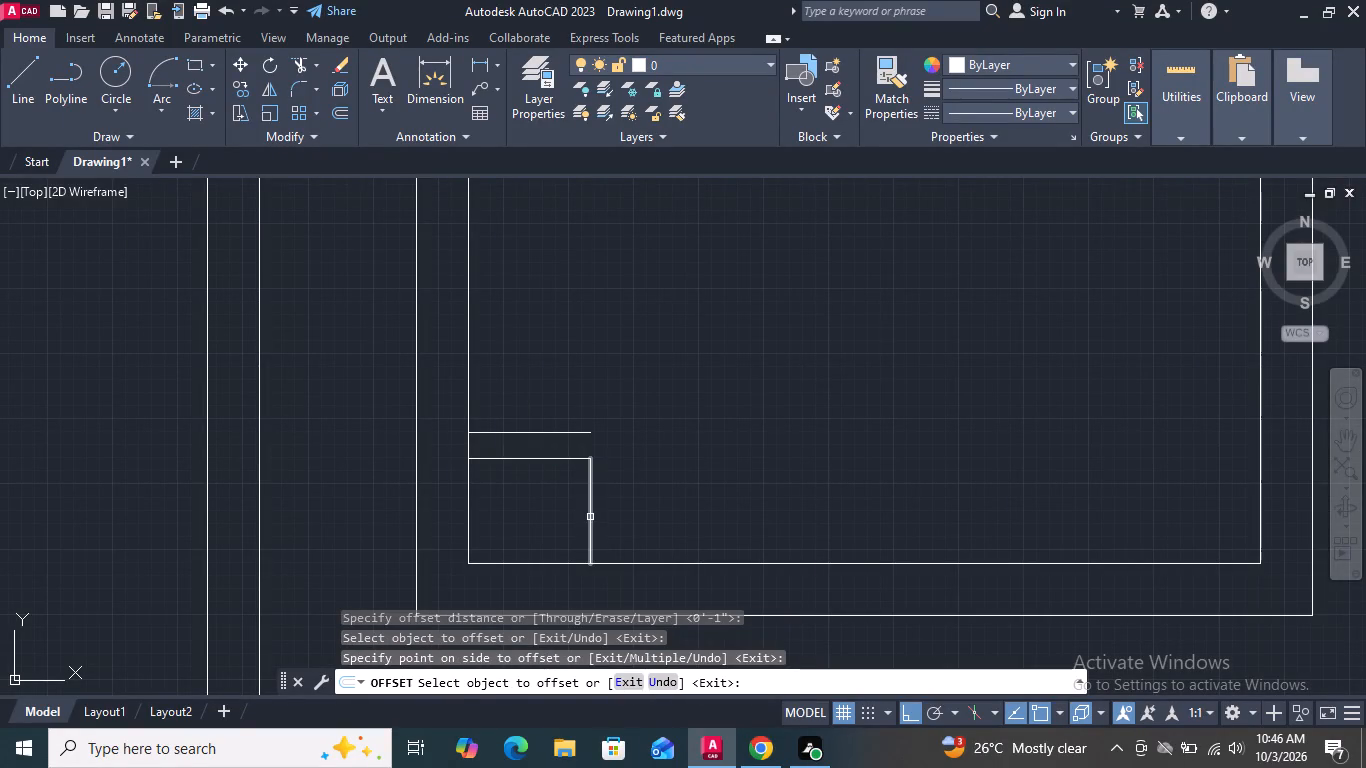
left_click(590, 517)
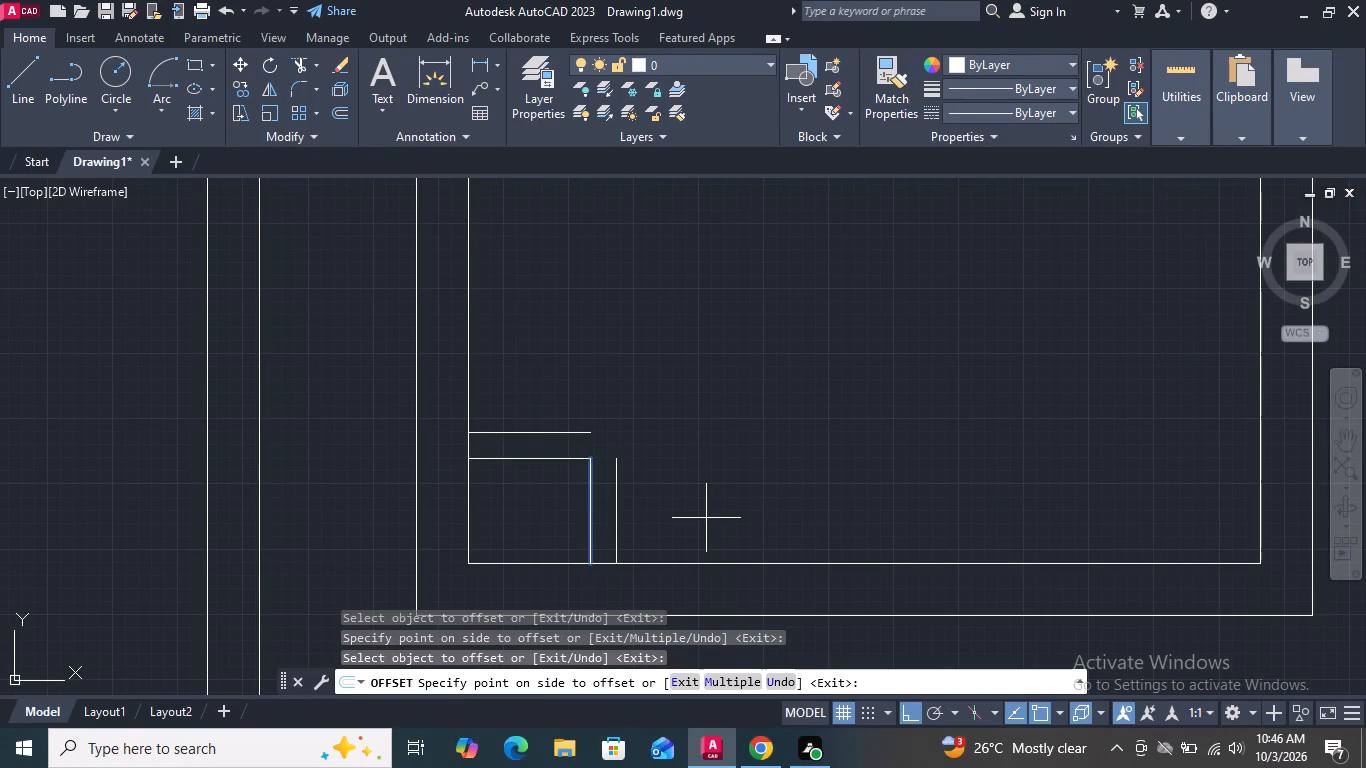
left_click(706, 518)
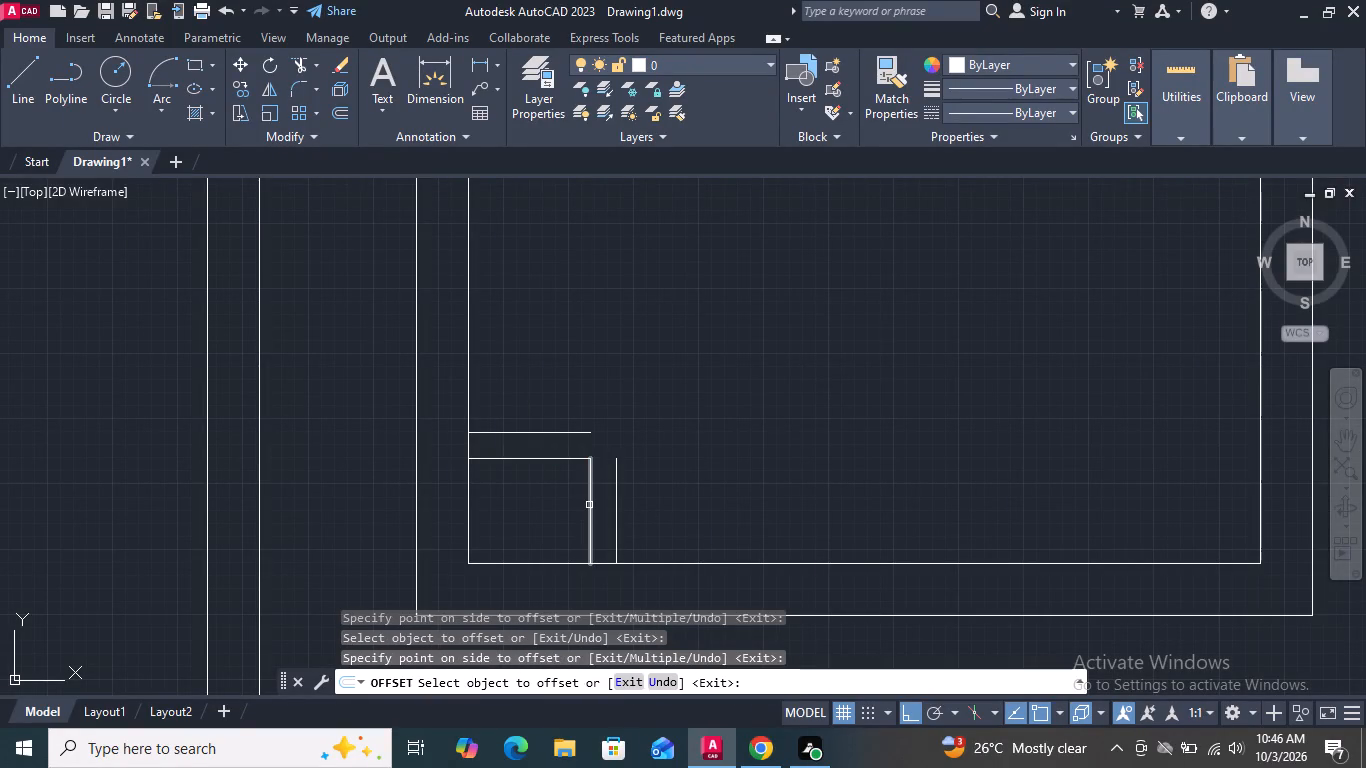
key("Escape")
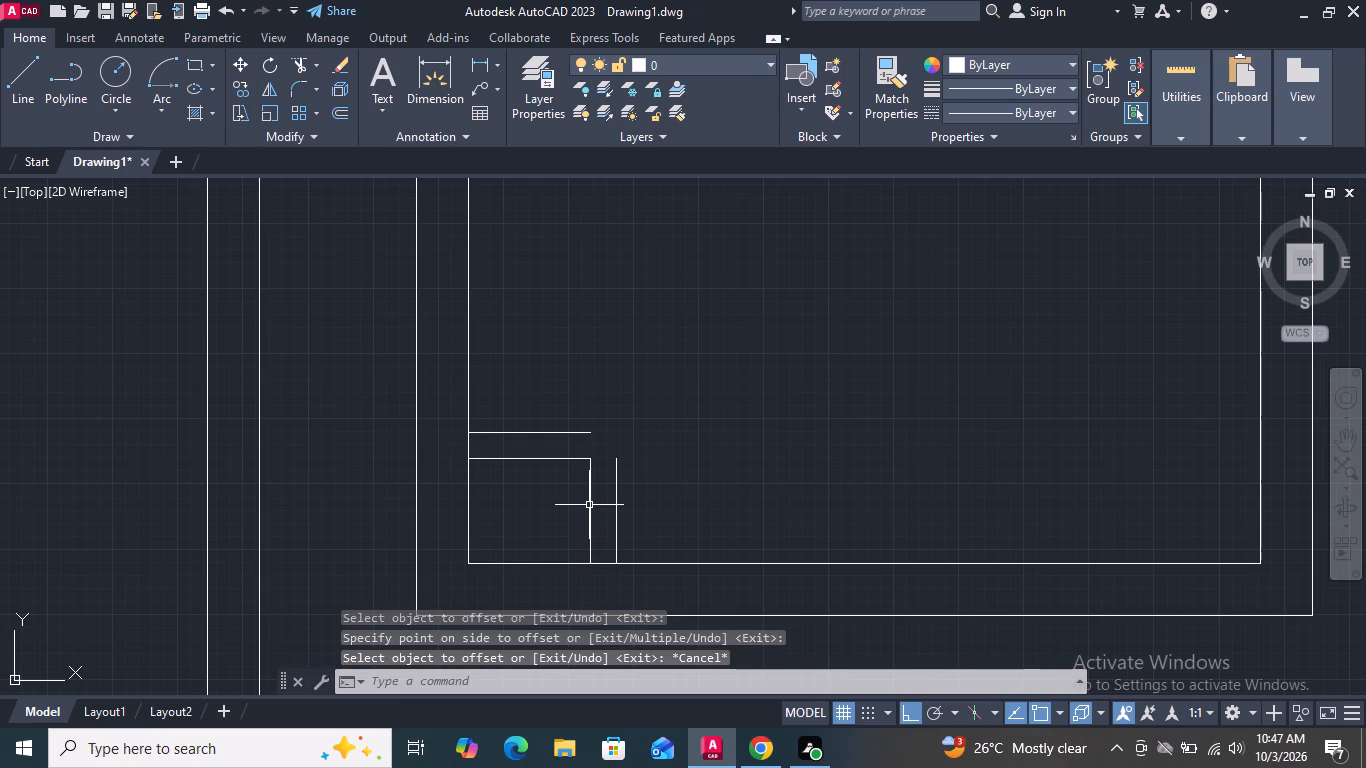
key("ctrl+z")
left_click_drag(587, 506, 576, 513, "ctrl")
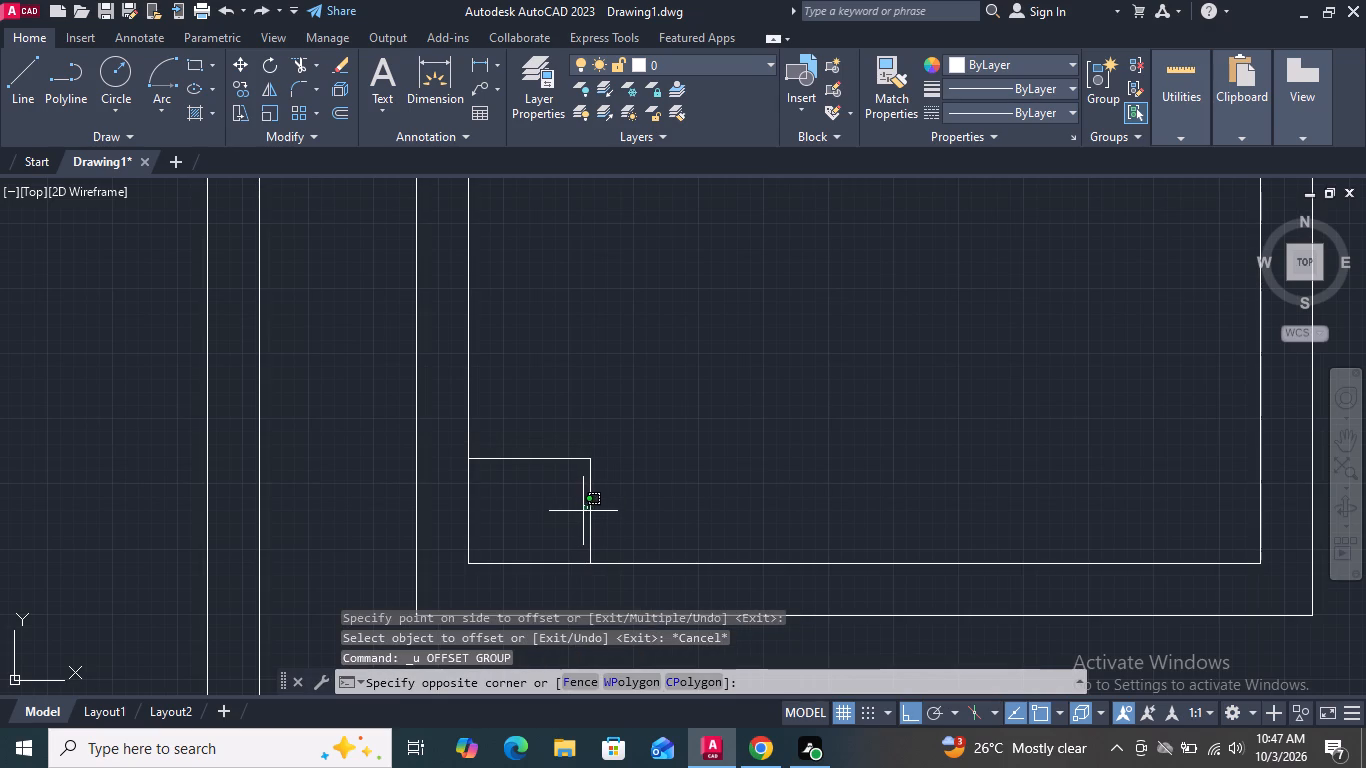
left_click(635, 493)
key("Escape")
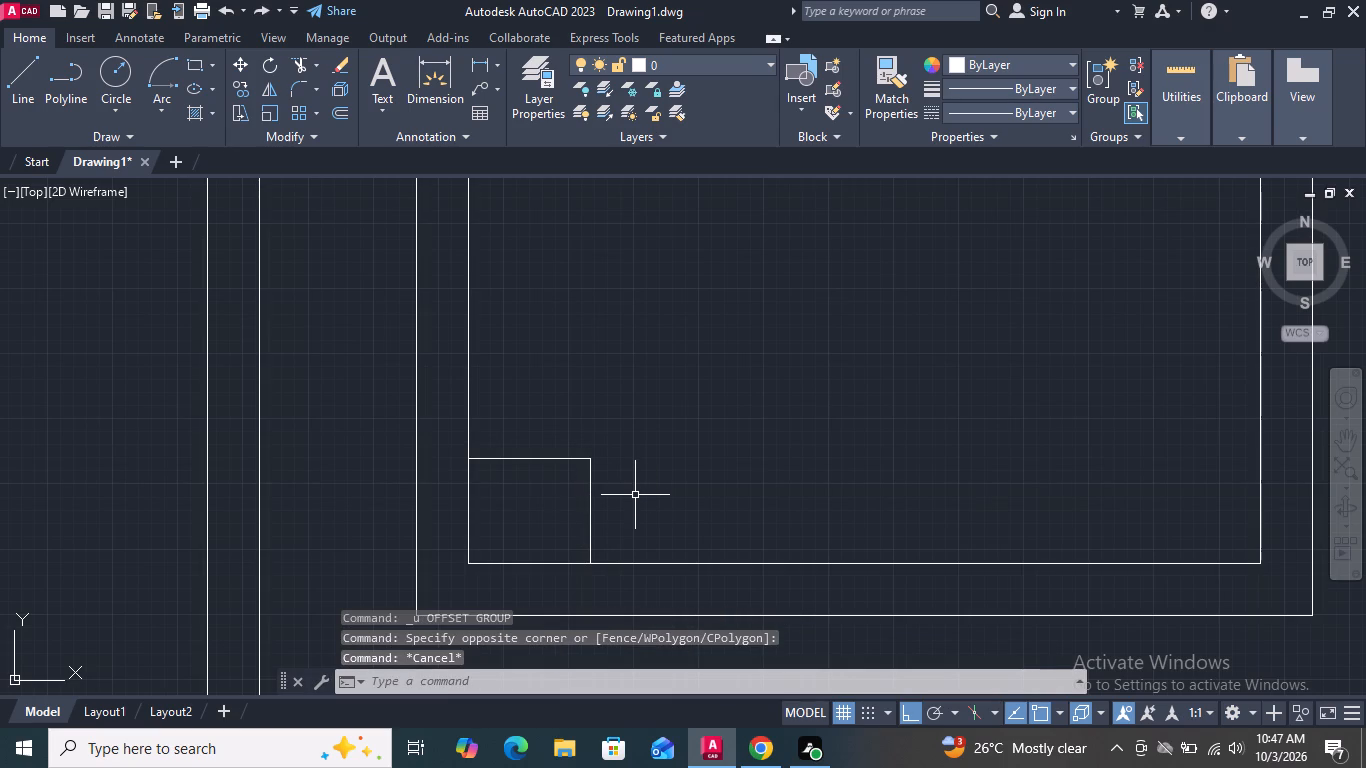
Offset the corner outline's top and side lines outward by 1/2".
left_click(347, 115)
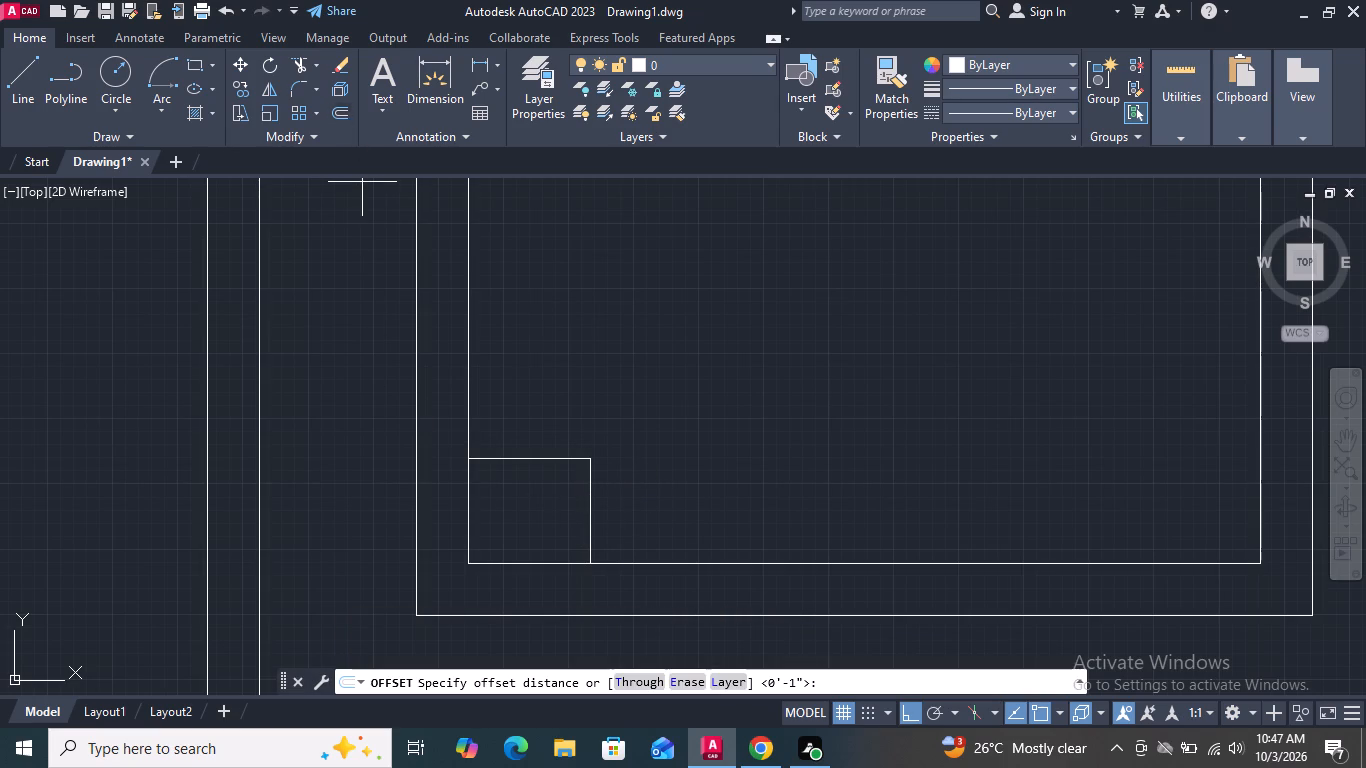
key("1")
key("slash")
key("2")
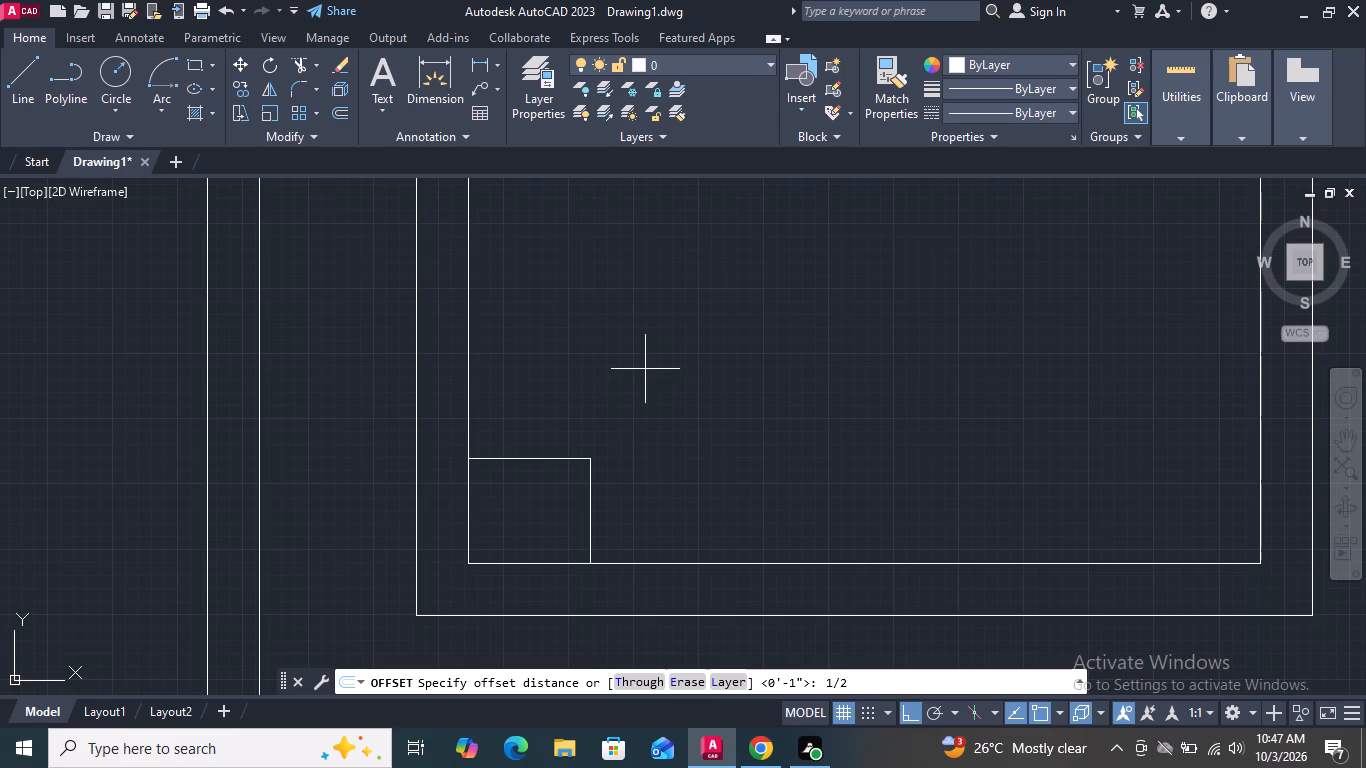
key("shift+quotedbl")
key("Return")
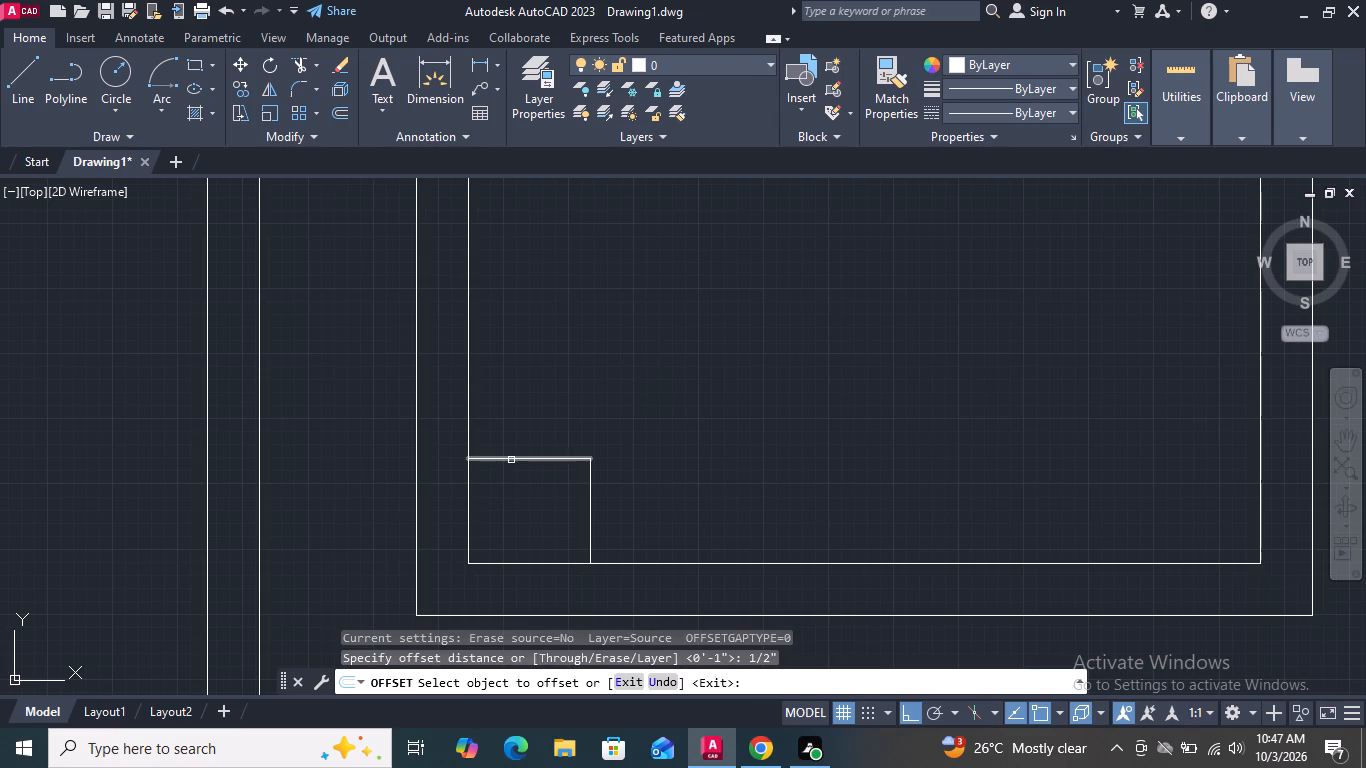
left_click(511, 460)
left_click(513, 447)
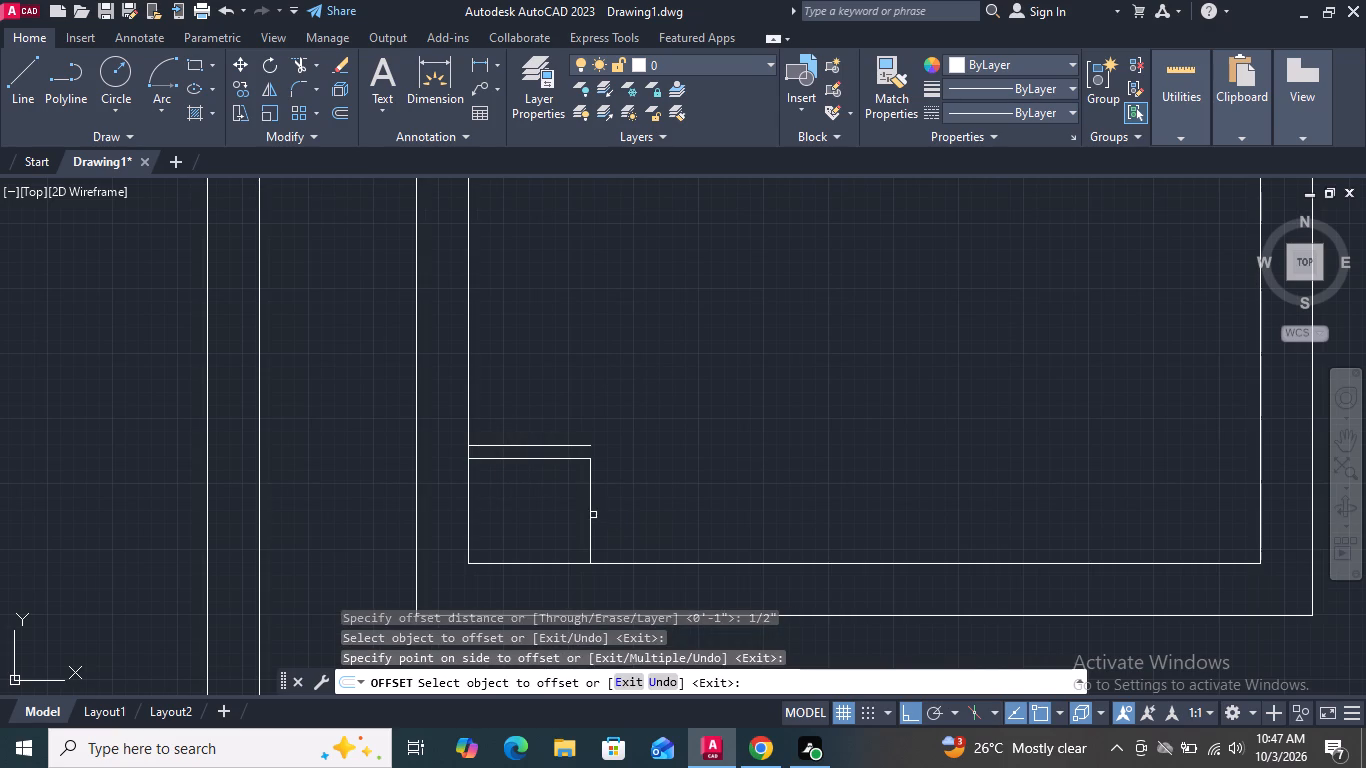
left_click(589, 512)
left_click(620, 503)
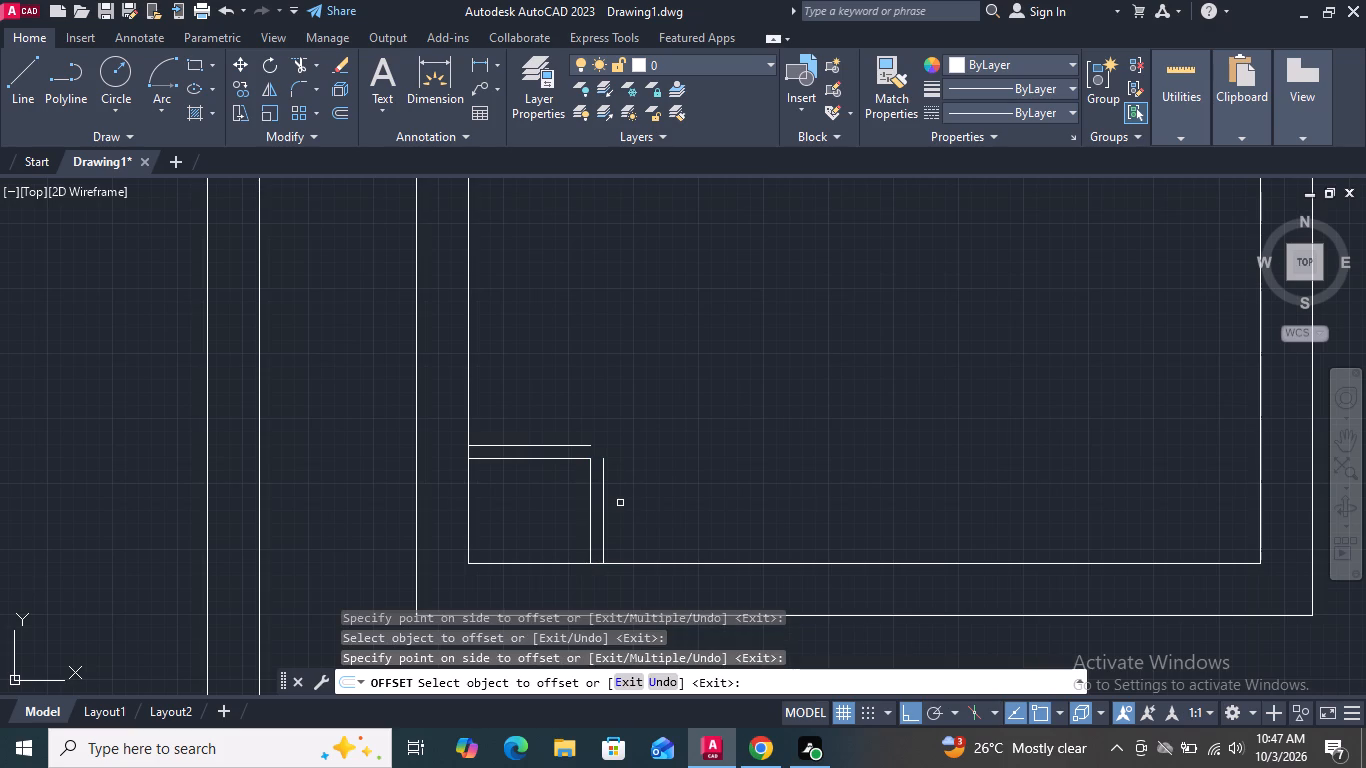
key("space")
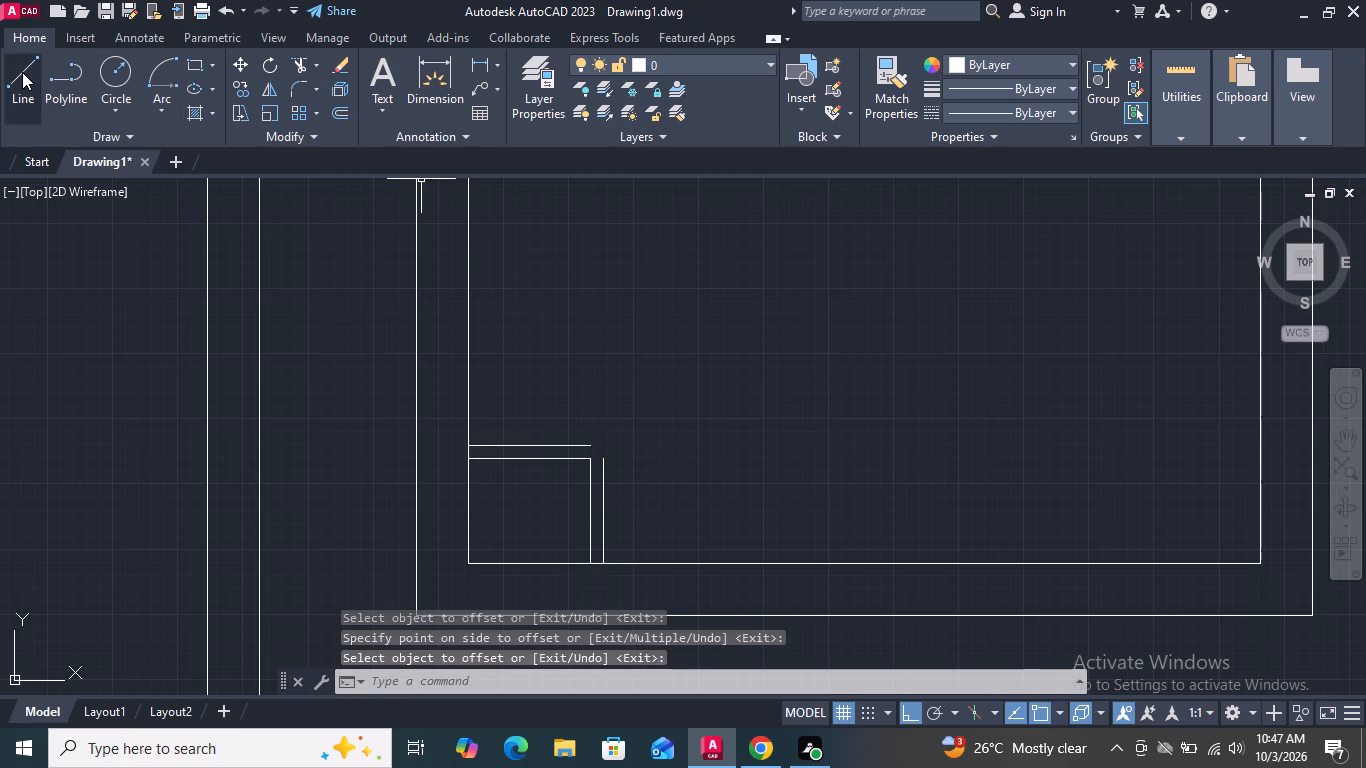
Close the open outer corner between the two offset lines with two short perpendicular line segments.
left_click(22, 72)
scroll(597, 456, "up", 2)
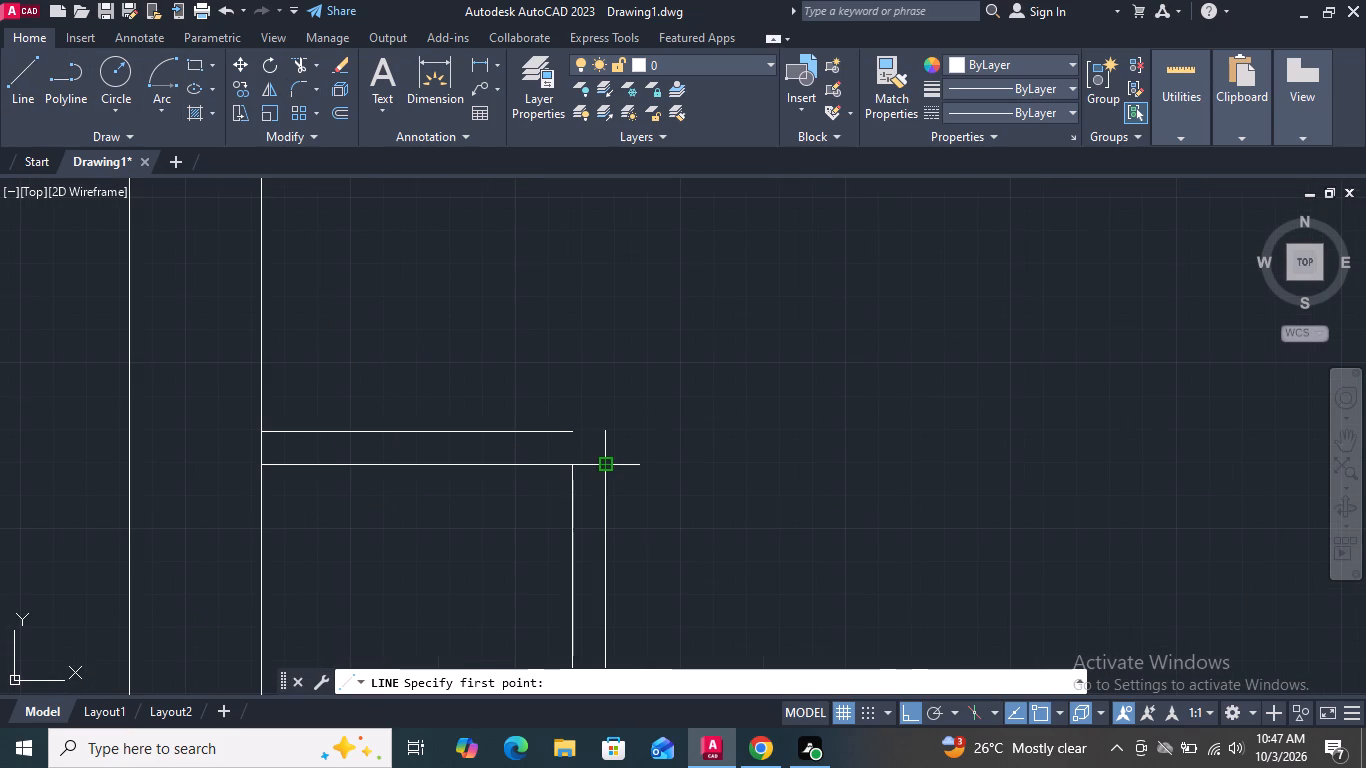
left_click(601, 465)
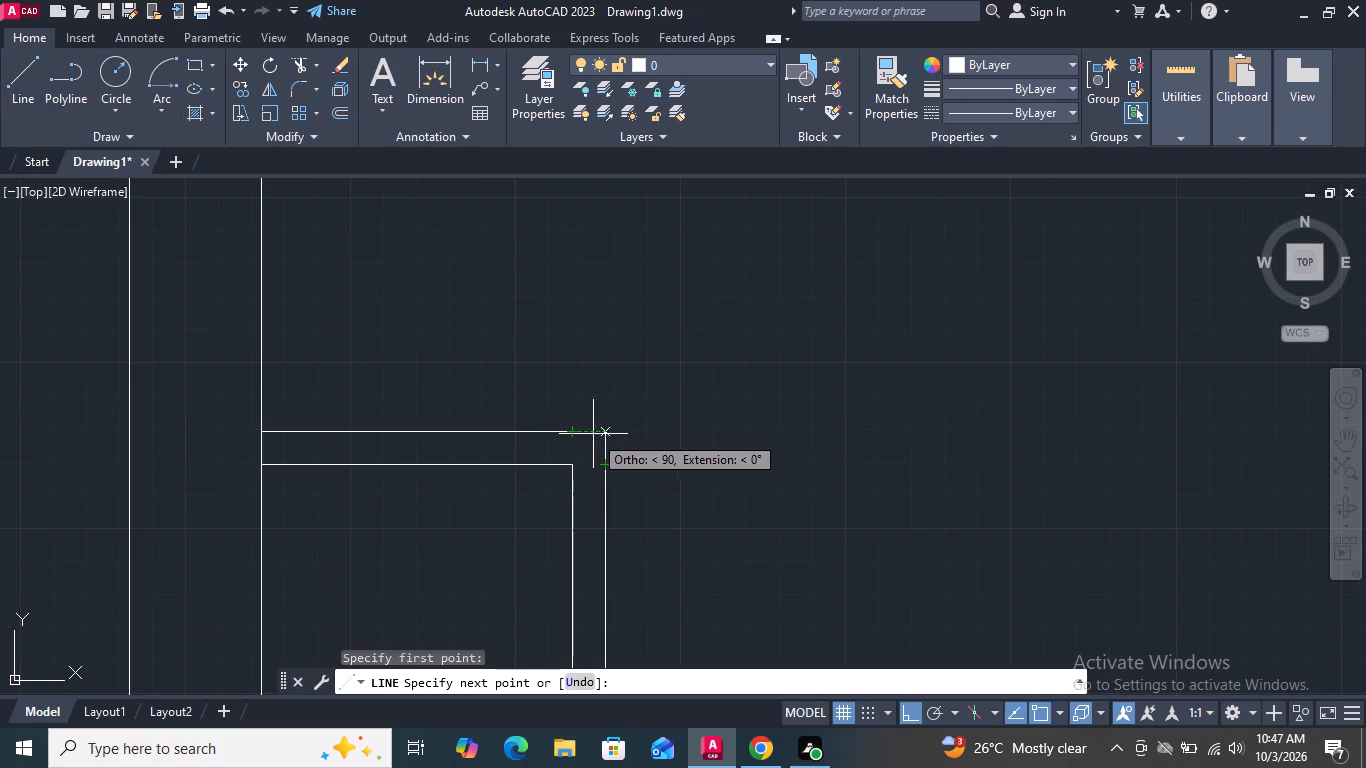
left_click(605, 433)
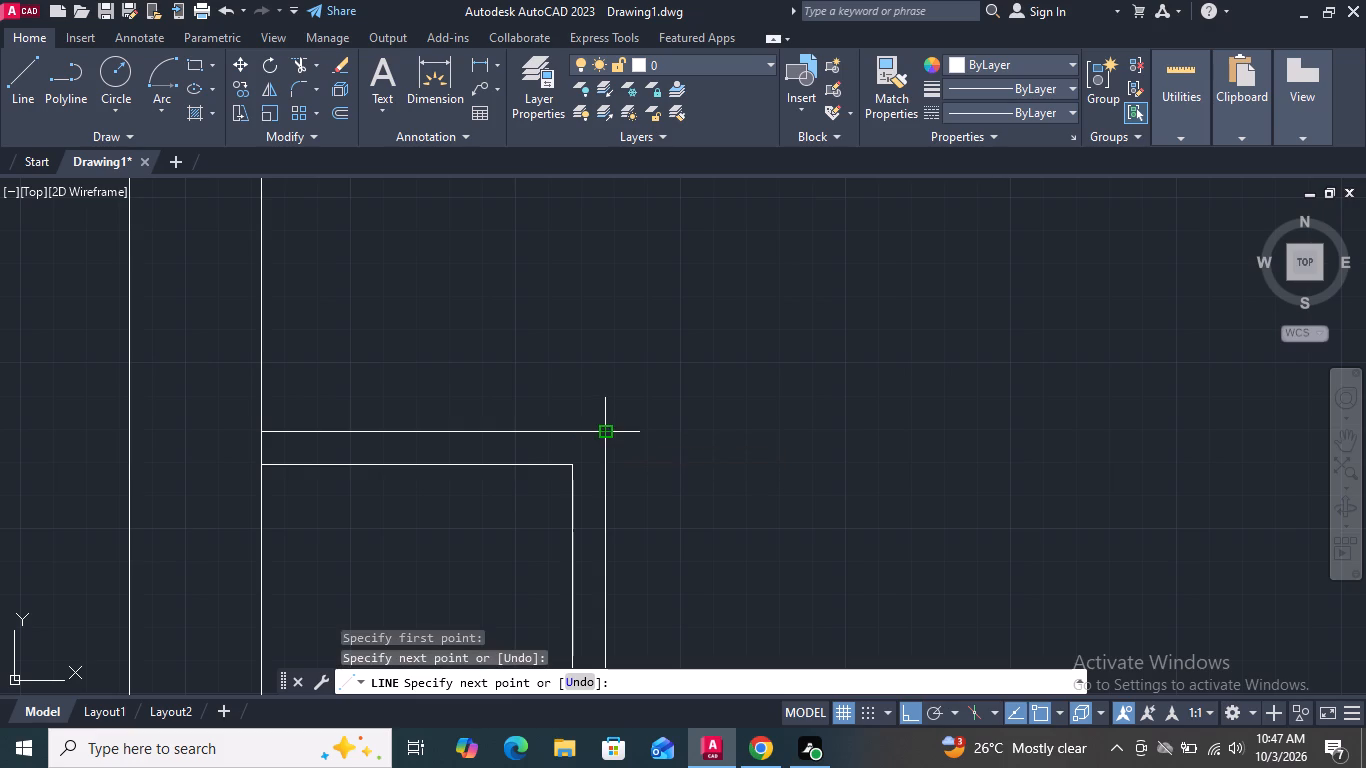
left_click(578, 433)
key("space")
scroll(604, 390, "down", 2)
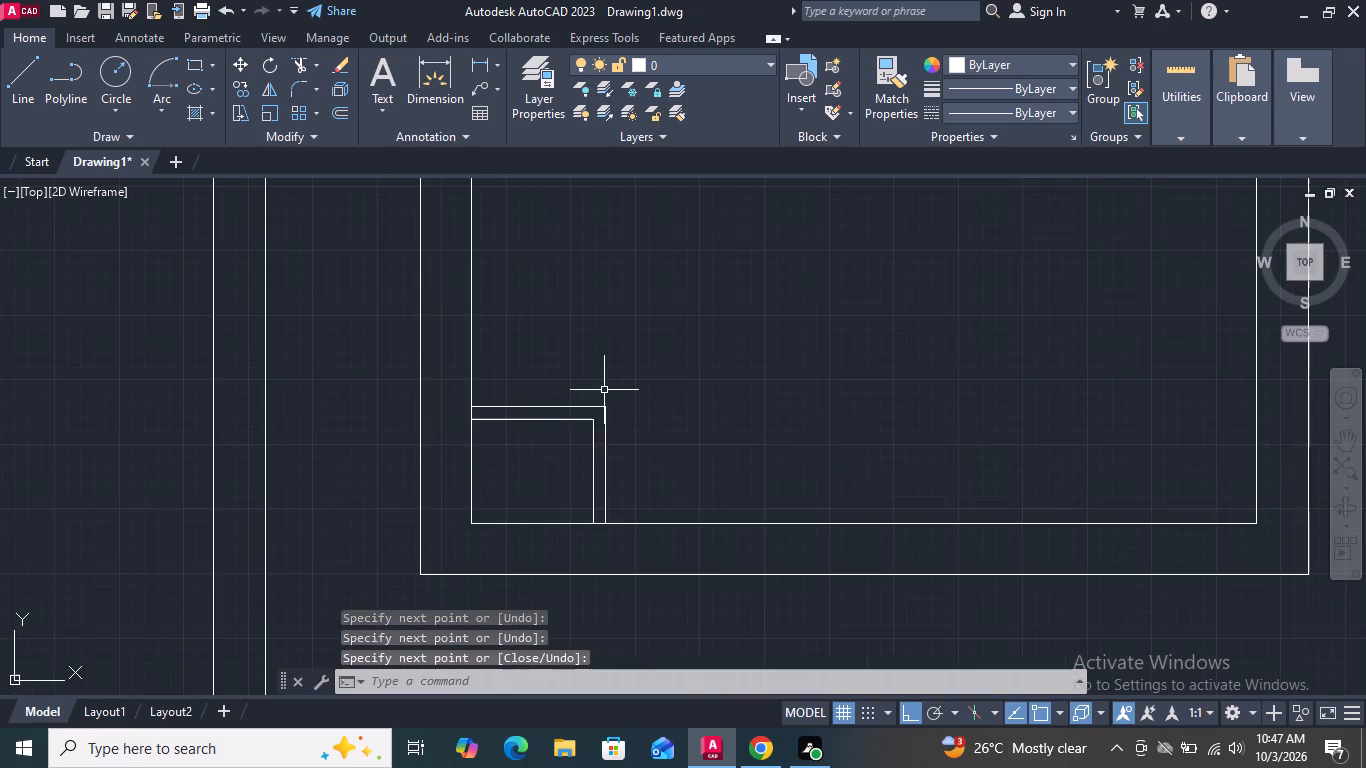
scroll(604, 390, "down", 2)
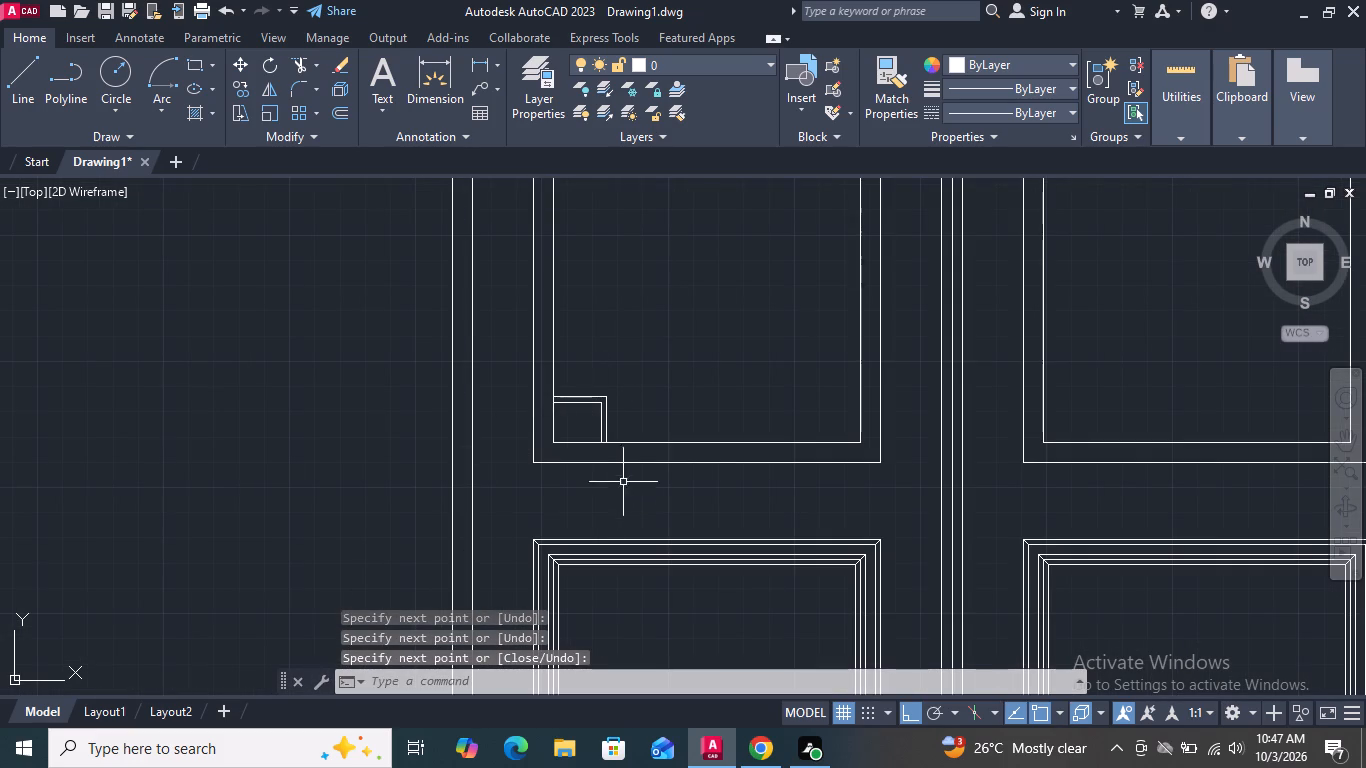
scroll(622, 430, "up", 1)
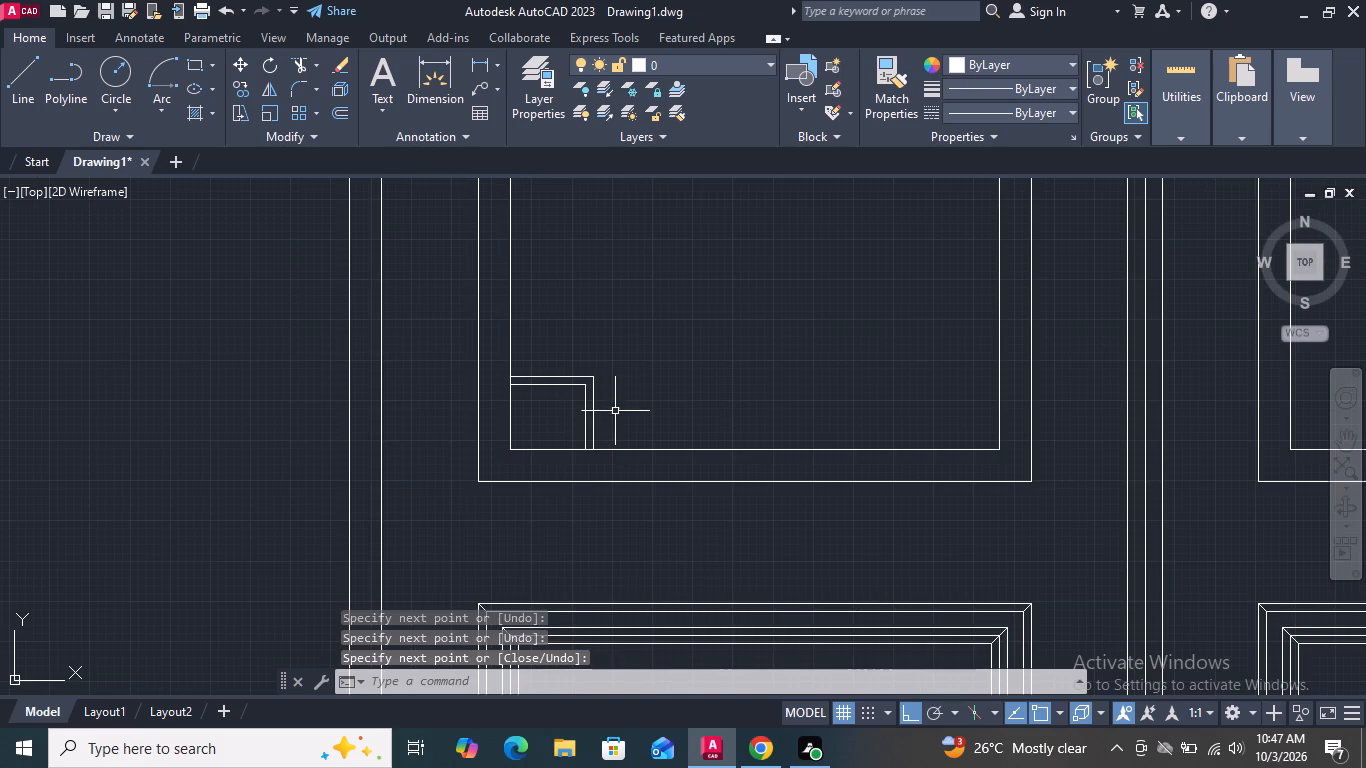
Join the double-line corner outline at the bottom-left of the left leaf's tall pane into polylines.
left_click(615, 410)
left_click(572, 337)
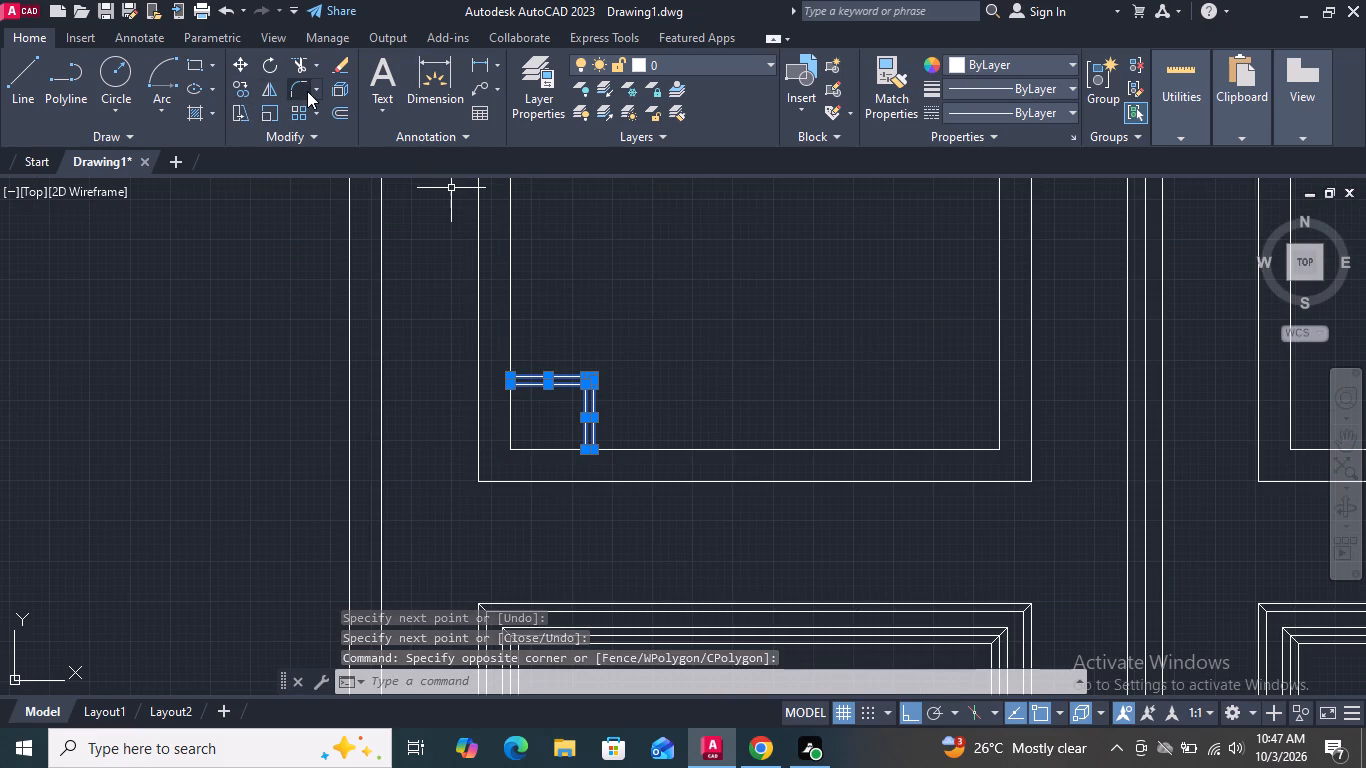
key("j")
key("Return")
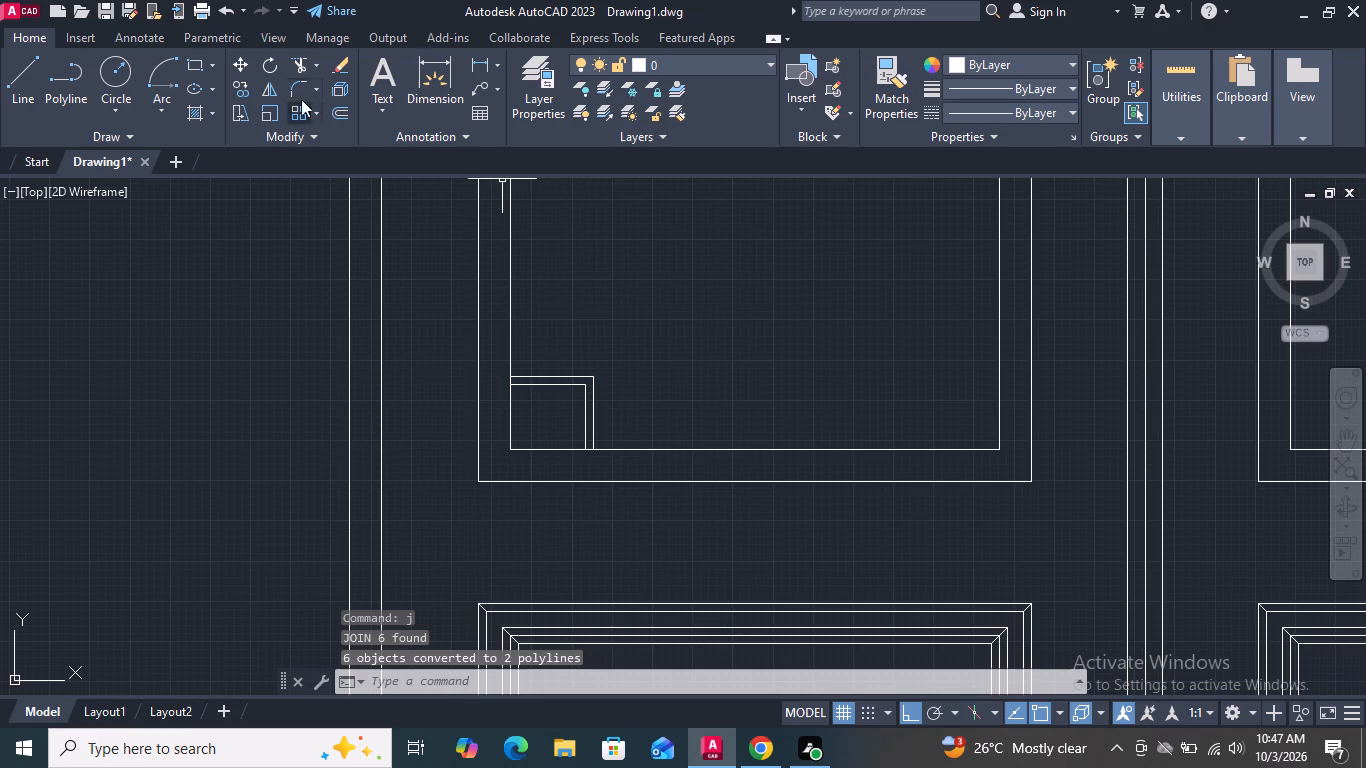
Mirror the joined corner ornament about the left pane's vertical centreline into its bottom-right corner, keeping the original.
left_click(268, 88)
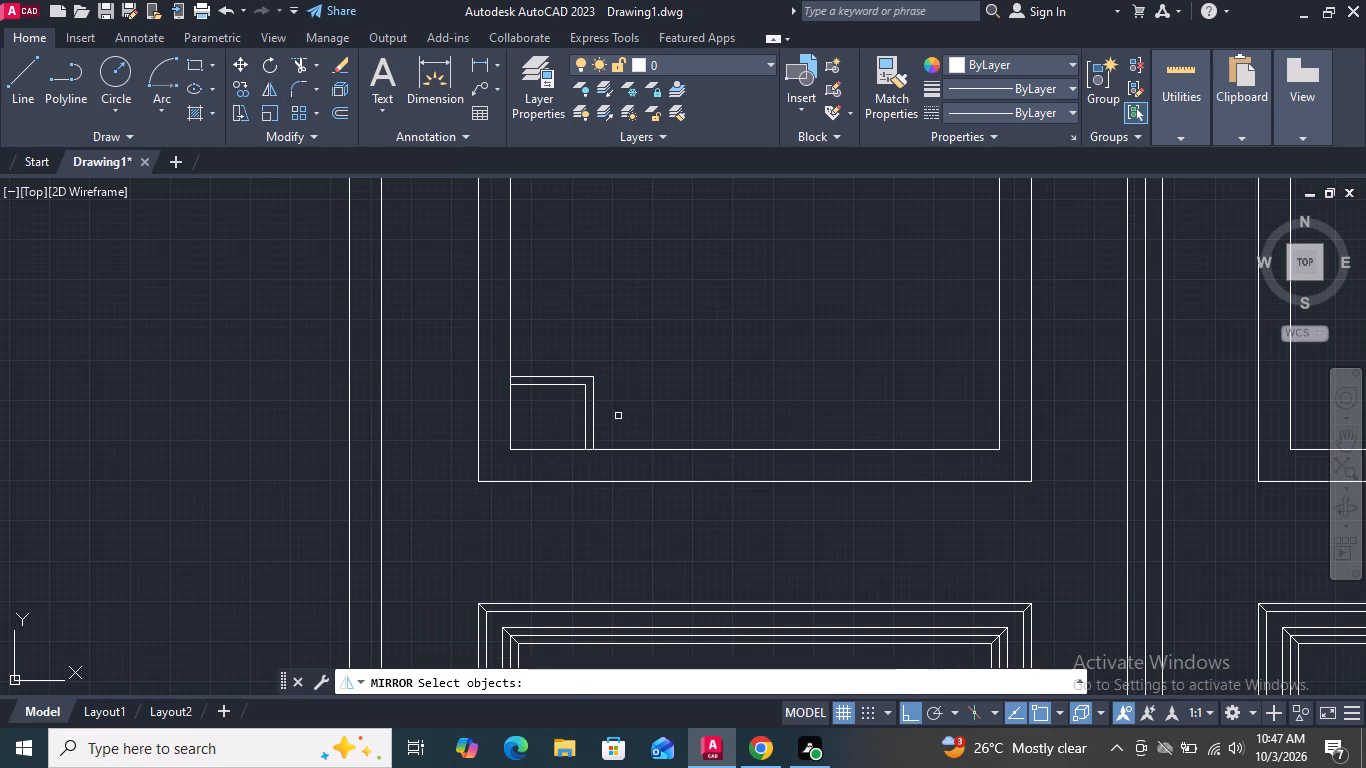
left_click_drag(618, 416, 607, 403)
left_click(528, 329)
key("Return")
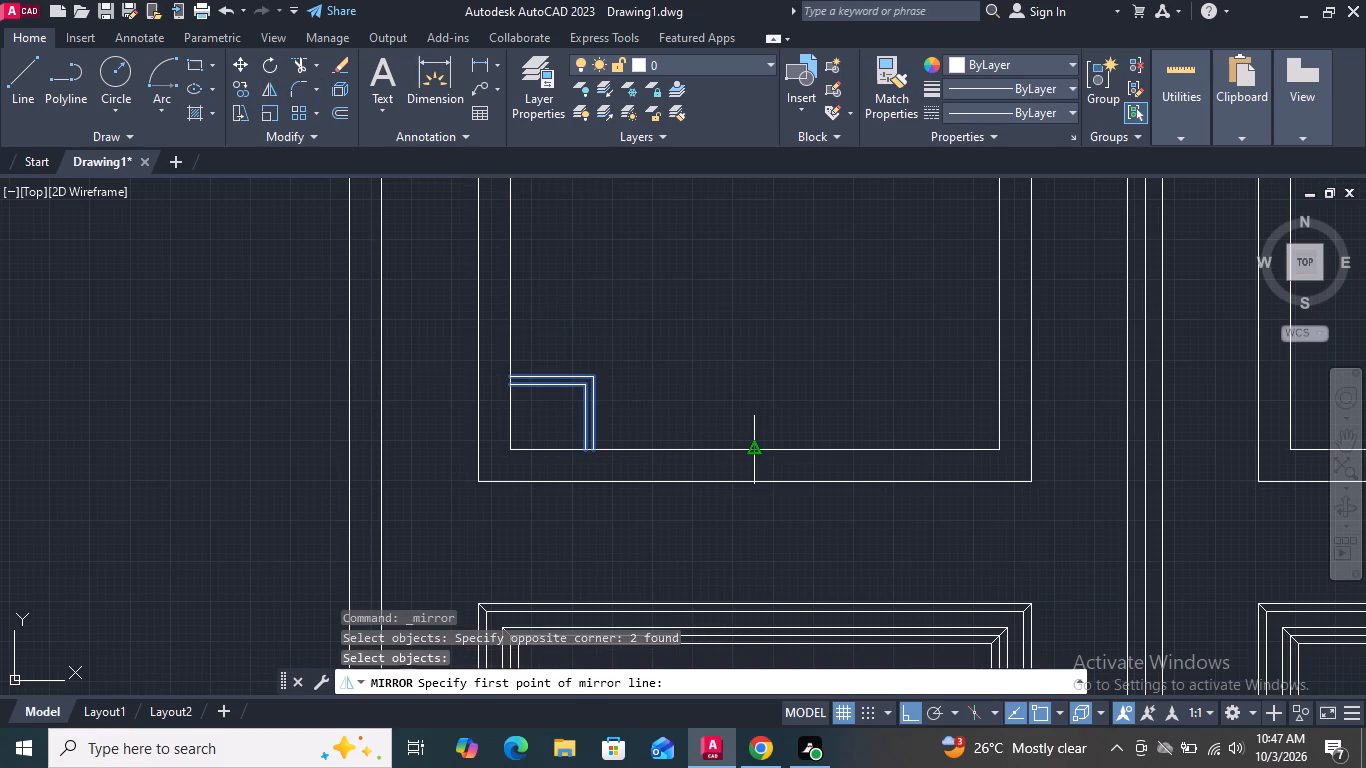
left_click(756, 449)
left_click(755, 532)
scroll(751, 554, "down", 2)
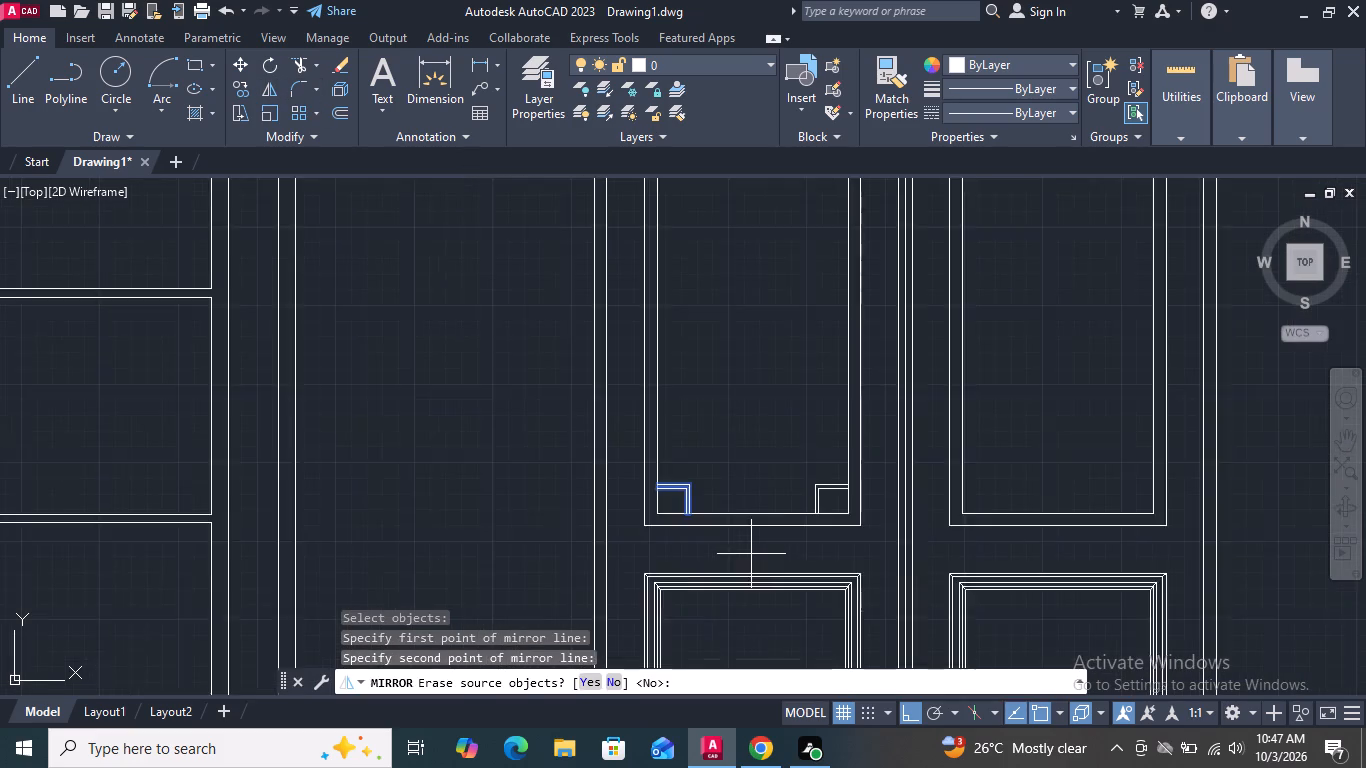
scroll(751, 554, "down", 2)
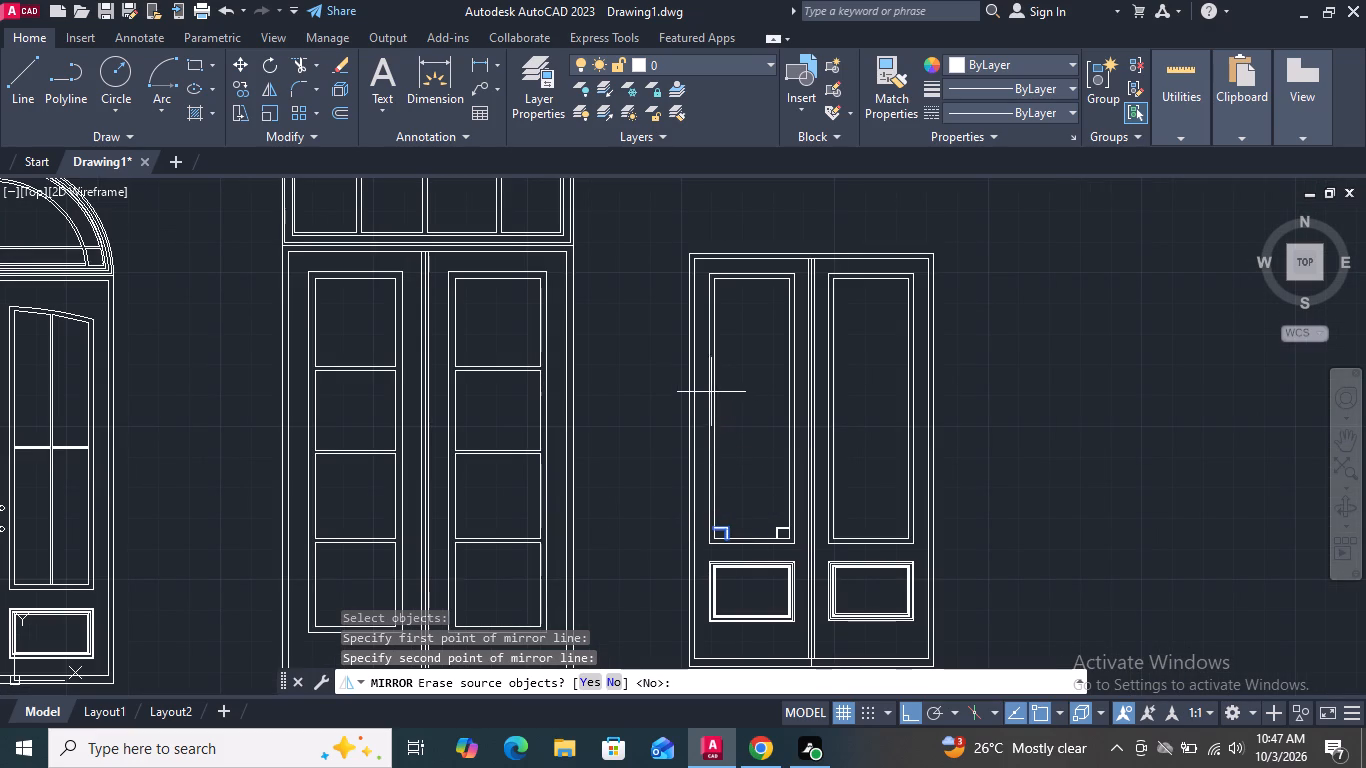
key("Return")
Mirror the bottom-left corner ornament about the left pane's horizontal mid-height line into its top-left corner, keeping the original.
scroll(728, 539, "up", 1)
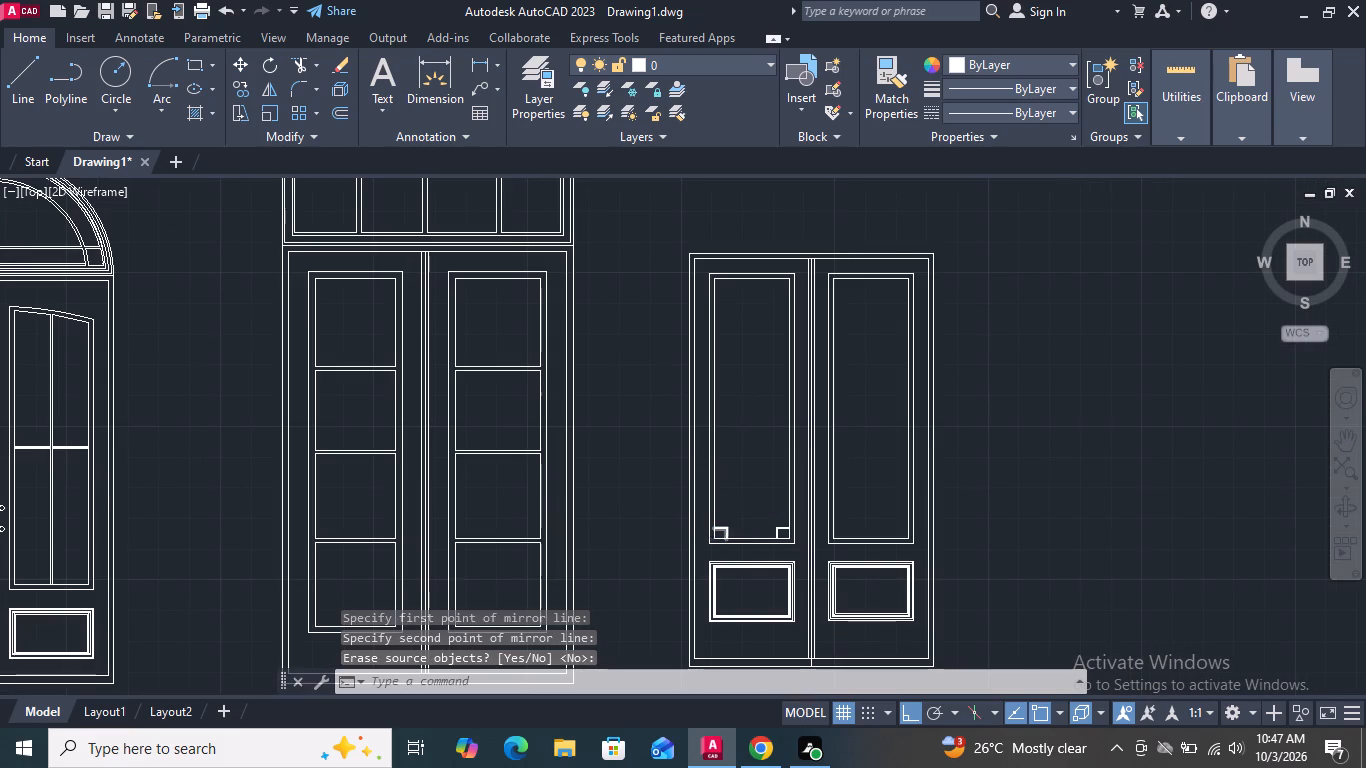
scroll(728, 539, "up", 3)
key("Return")
left_click(727, 499)
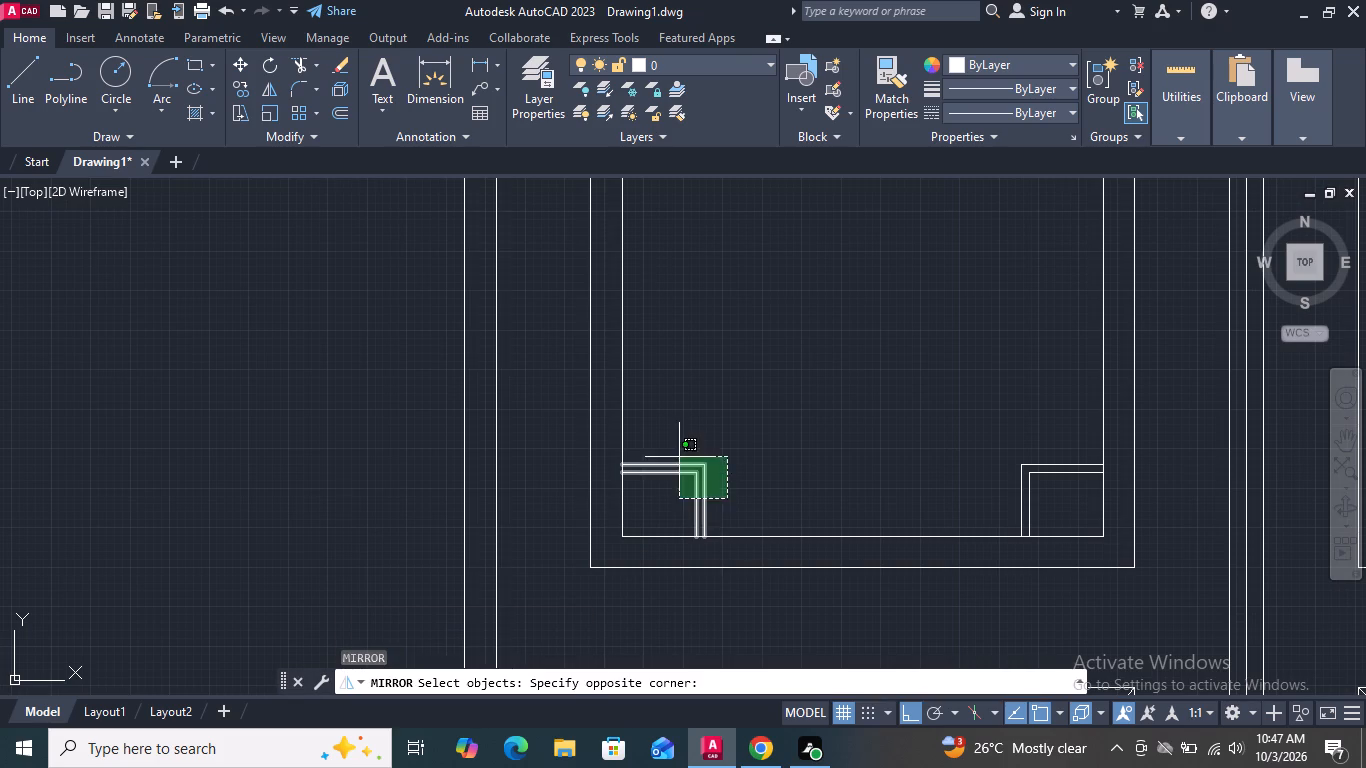
left_click(677, 454)
key("Return")
scroll(685, 525, "down", 5)
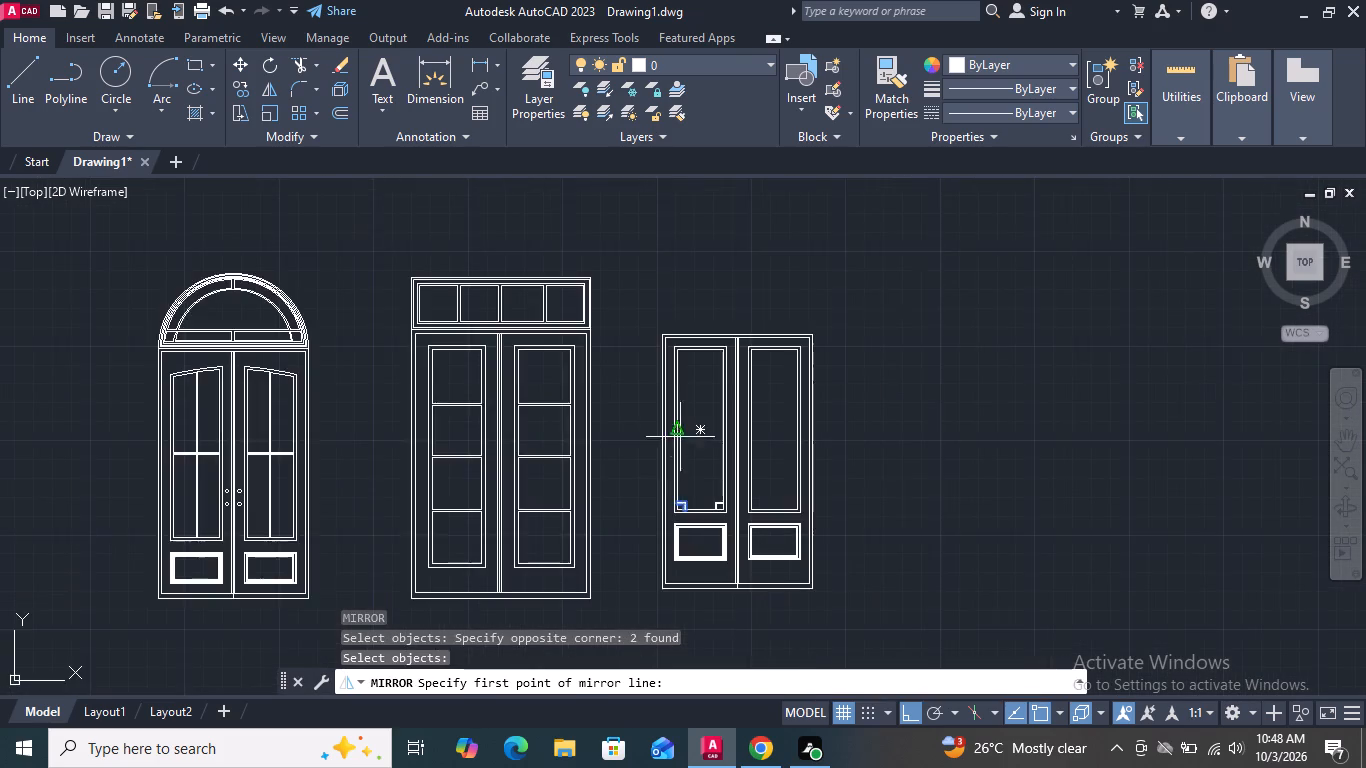
scroll(679, 425, "up", 3)
left_click(658, 447)
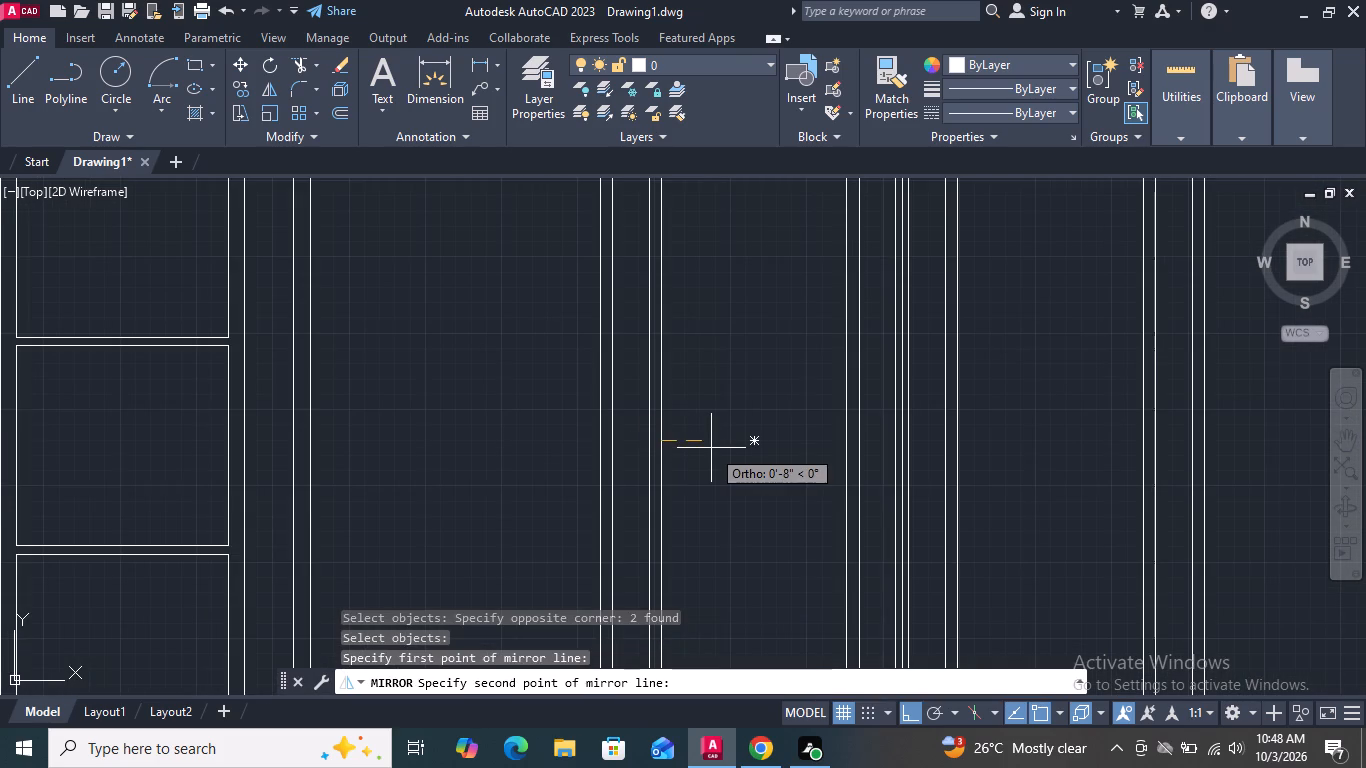
scroll(711, 448, "down", 1)
left_click(711, 448)
key("Return")
Mirror the top-left corner ornament about the left pane's vertical centreline into its top-right corner, keeping the original.
key("Return")
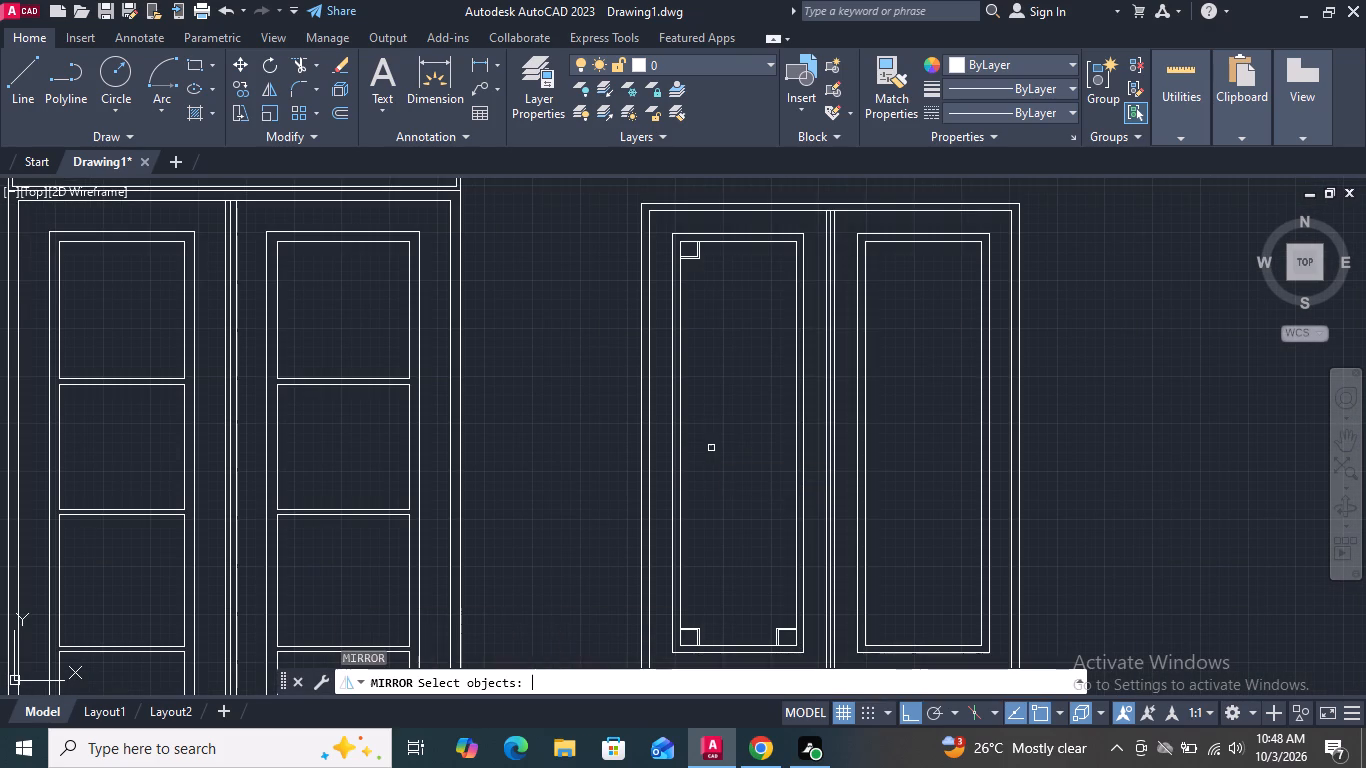
scroll(744, 226, "up", 3)
left_click(600, 420)
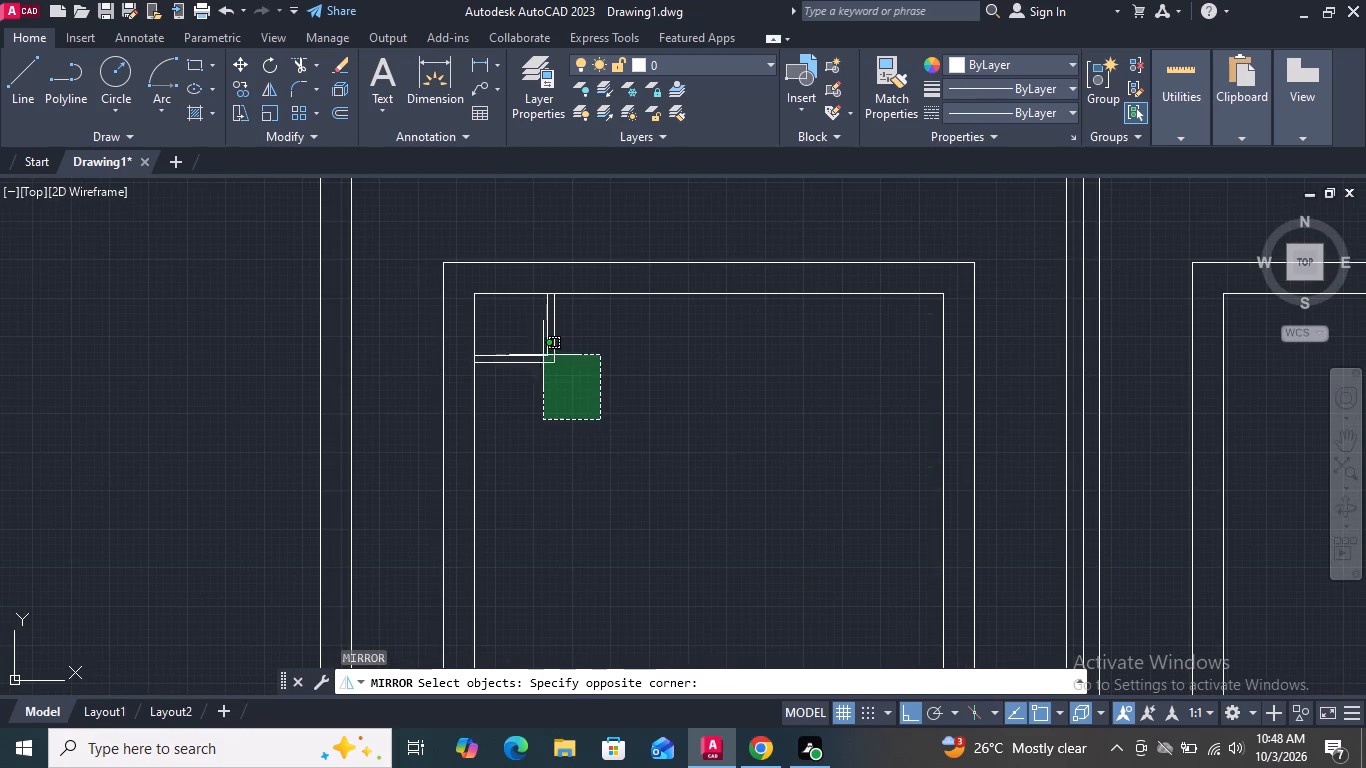
left_click(527, 342)
key("Return")
left_click(710, 296)
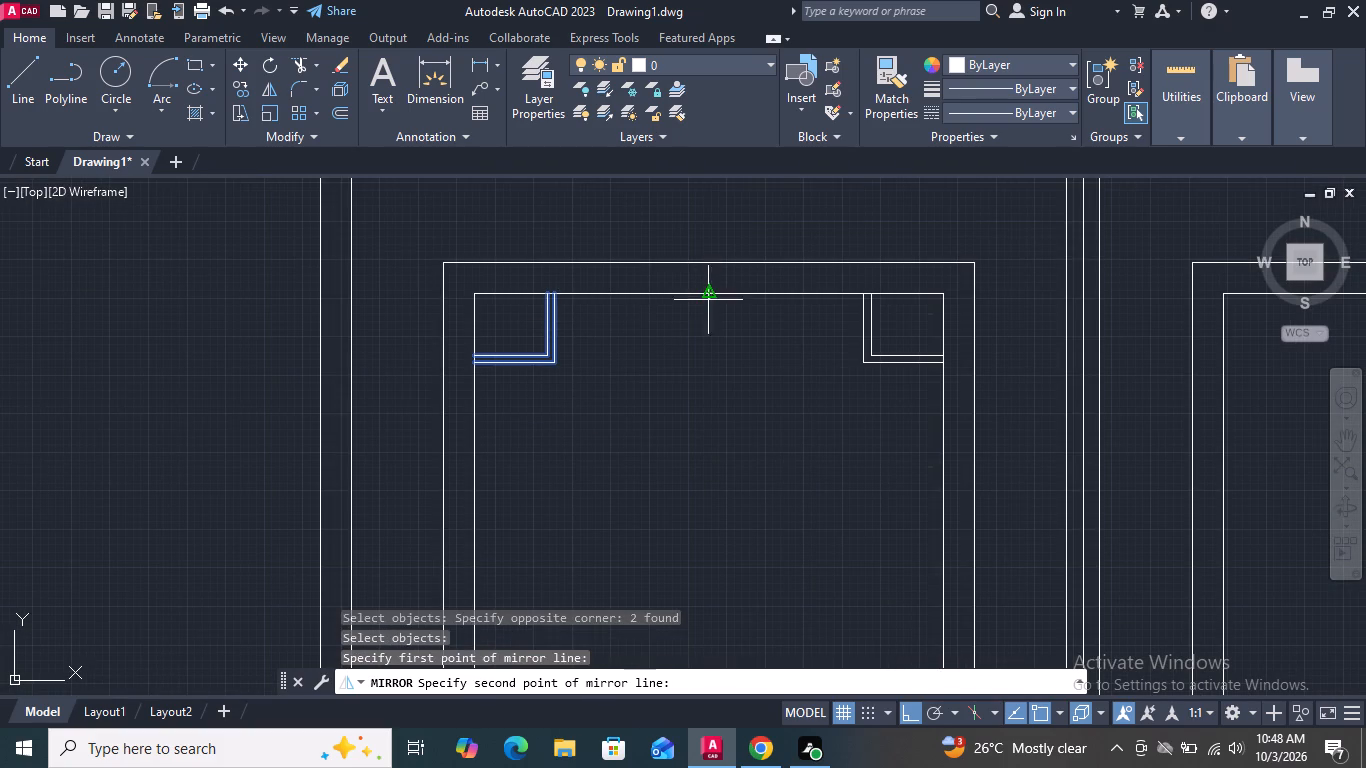
left_click(700, 375)
key("Return")
Copy all four corner ornaments from the left pane to the right leaf's tall pane, aligning the midpoints of the panes' bottom edges.
scroll(700, 375, "down", 3)
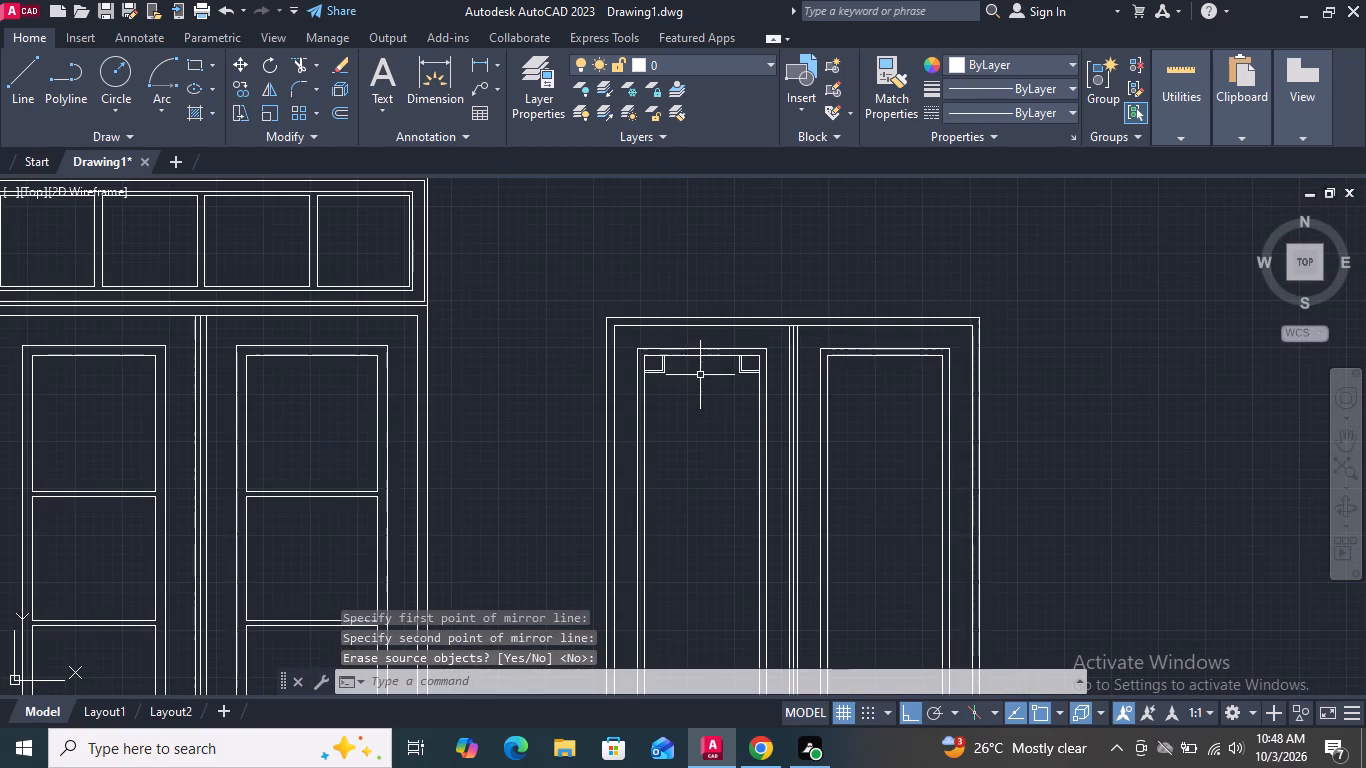
scroll(719, 335, "down", 2)
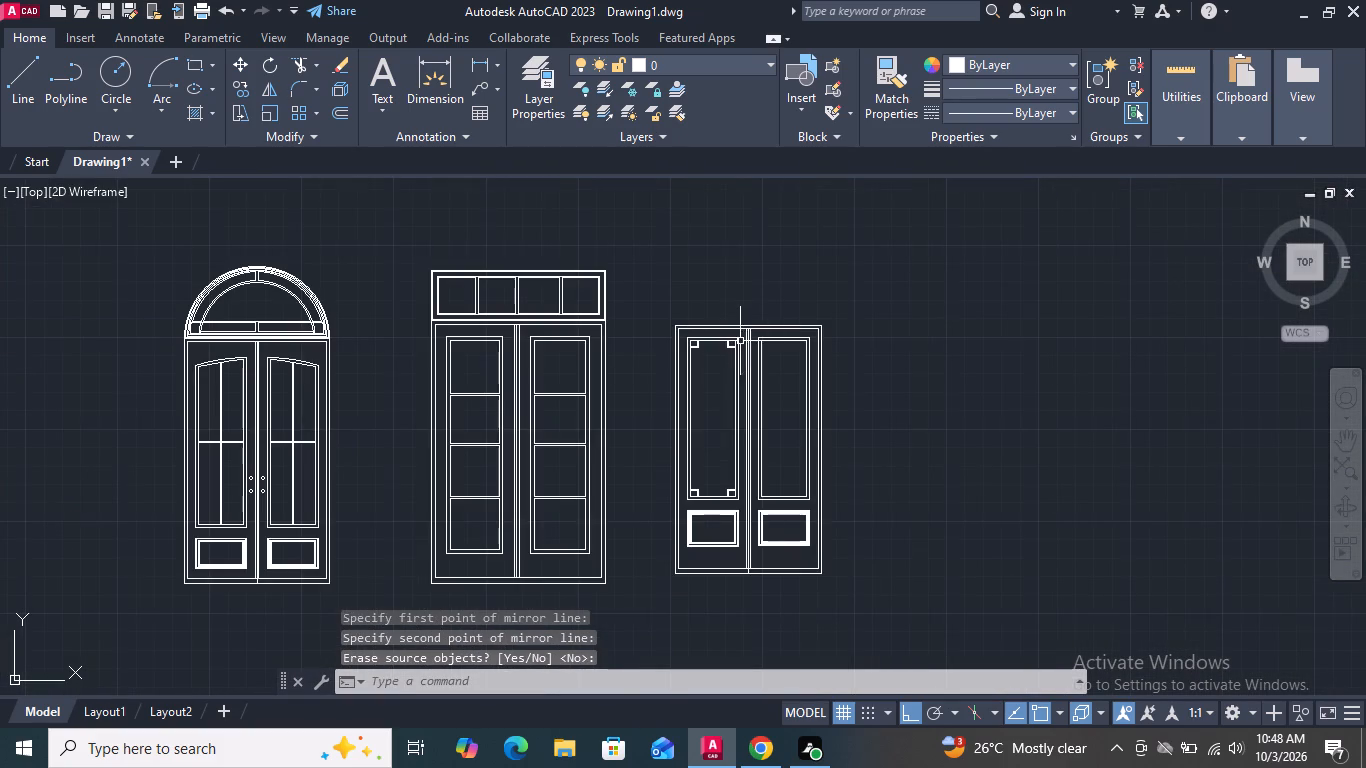
scroll(714, 360, "up", 5)
left_click(796, 352)
left_click(748, 304)
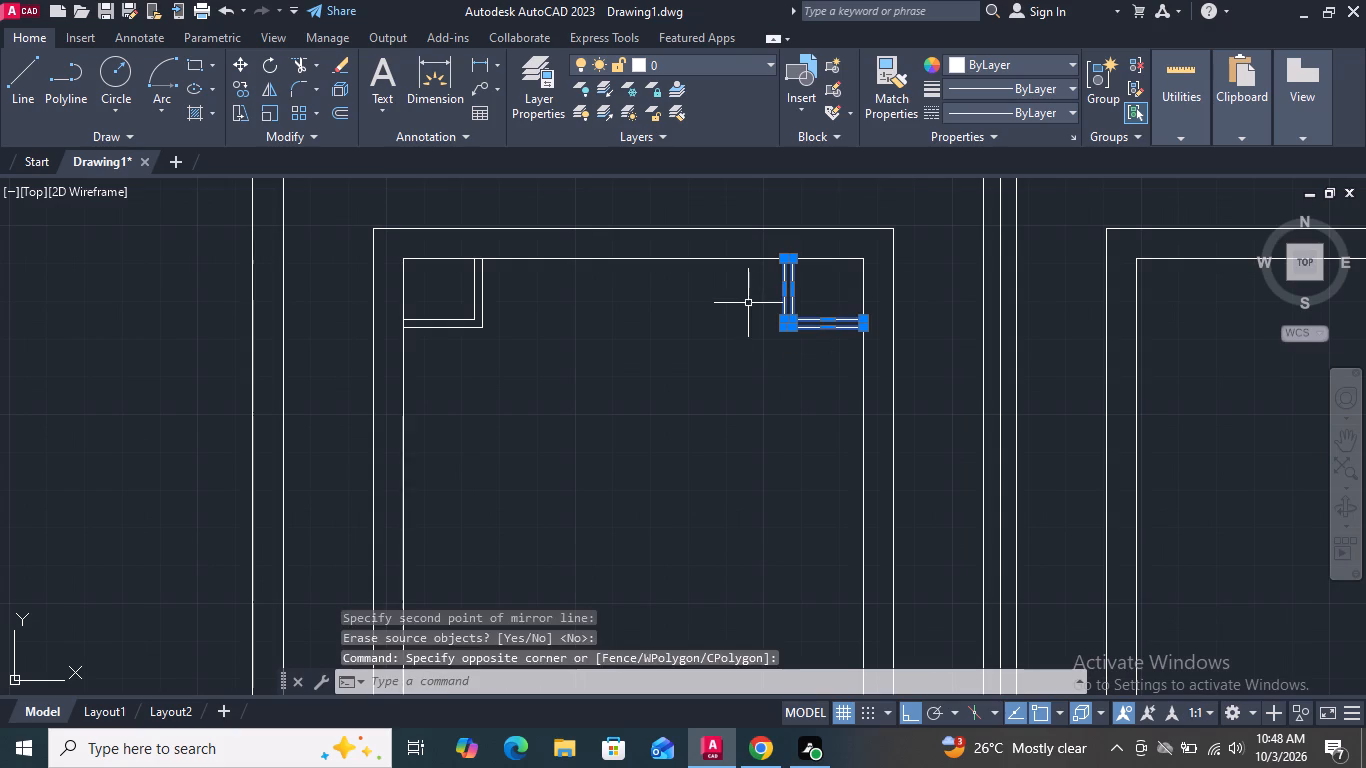
left_click(451, 328)
left_click_drag(510, 364, 483, 344)
left_click(430, 306)
scroll(563, 316, "down", 3)
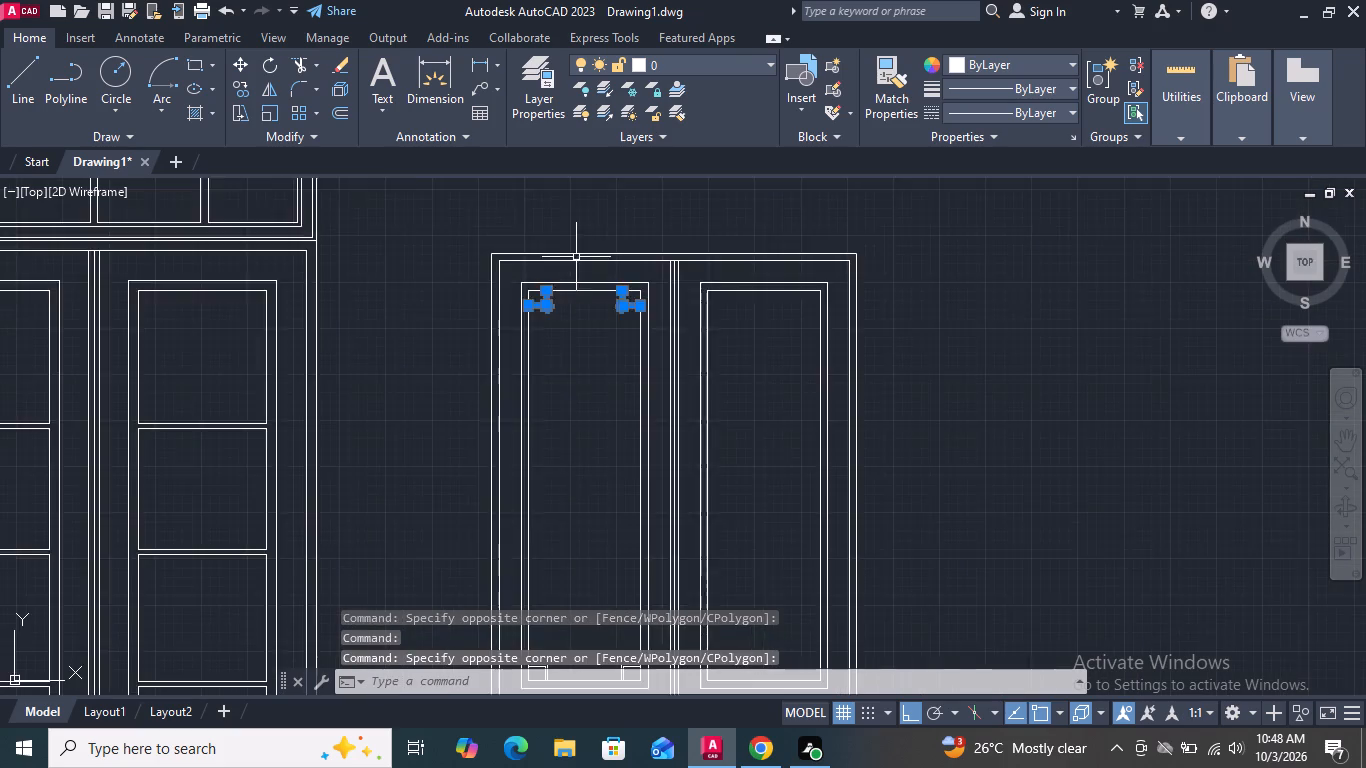
scroll(576, 257, "down", 3)
scroll(570, 340, "up", 6)
left_click_drag(503, 528, 506, 511)
left_click(444, 447)
left_click_drag(803, 529, 803, 515)
left_click(757, 481)
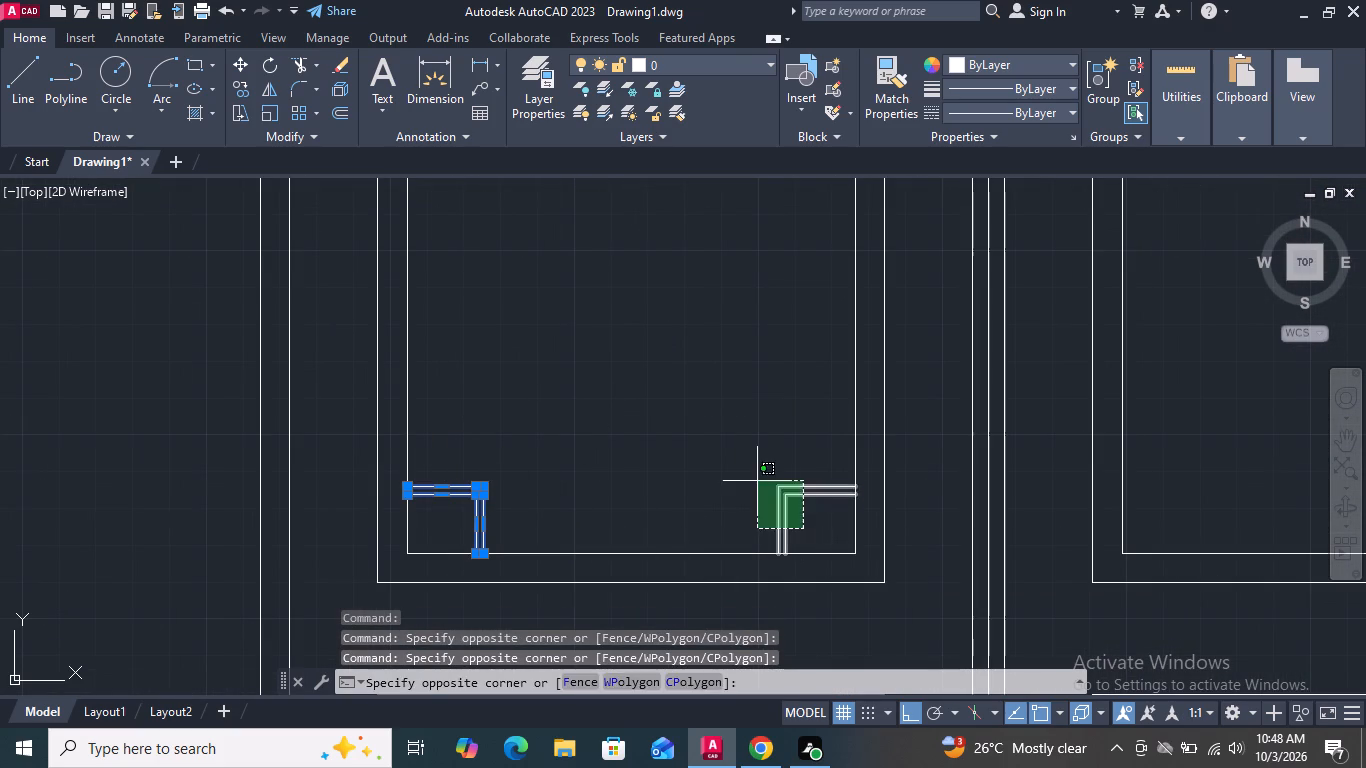
scroll(641, 499, "down", 2)
type("co")
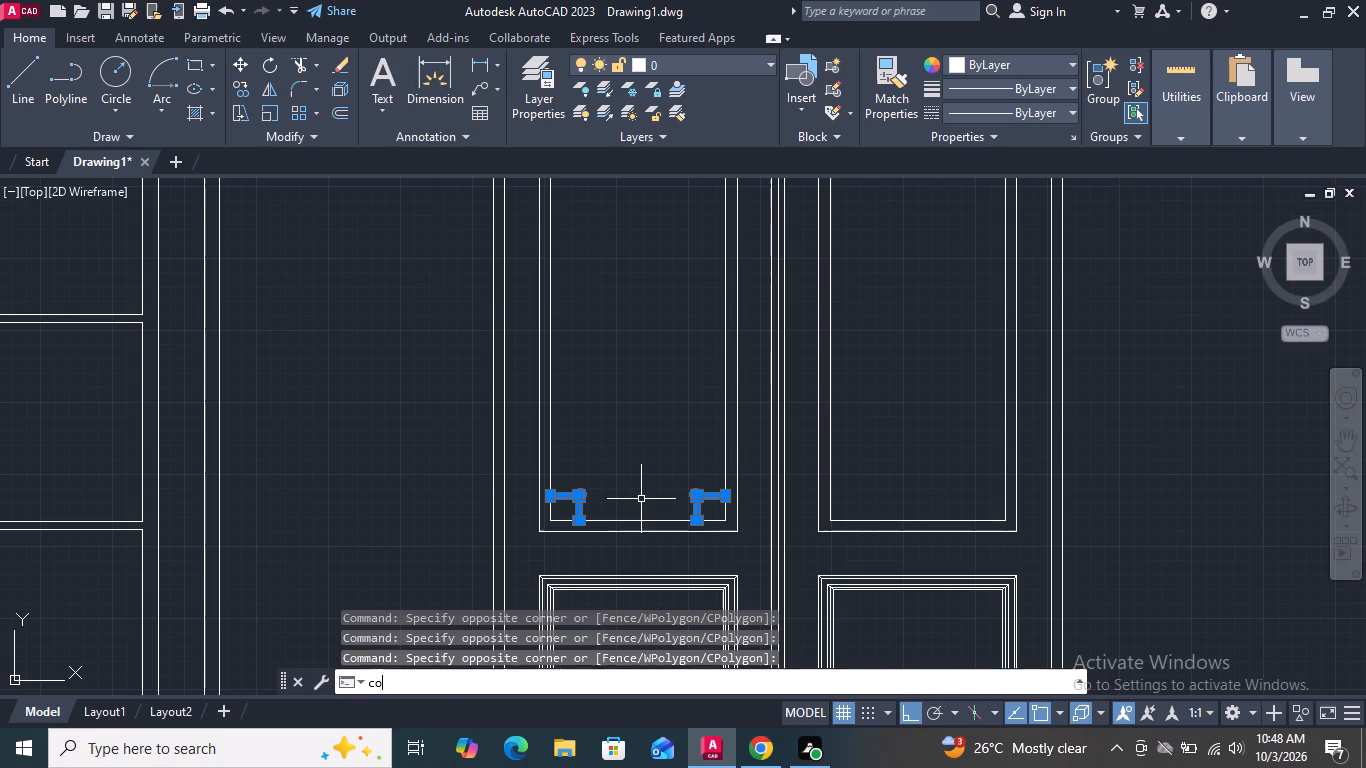
key("Return")
left_click(638, 523)
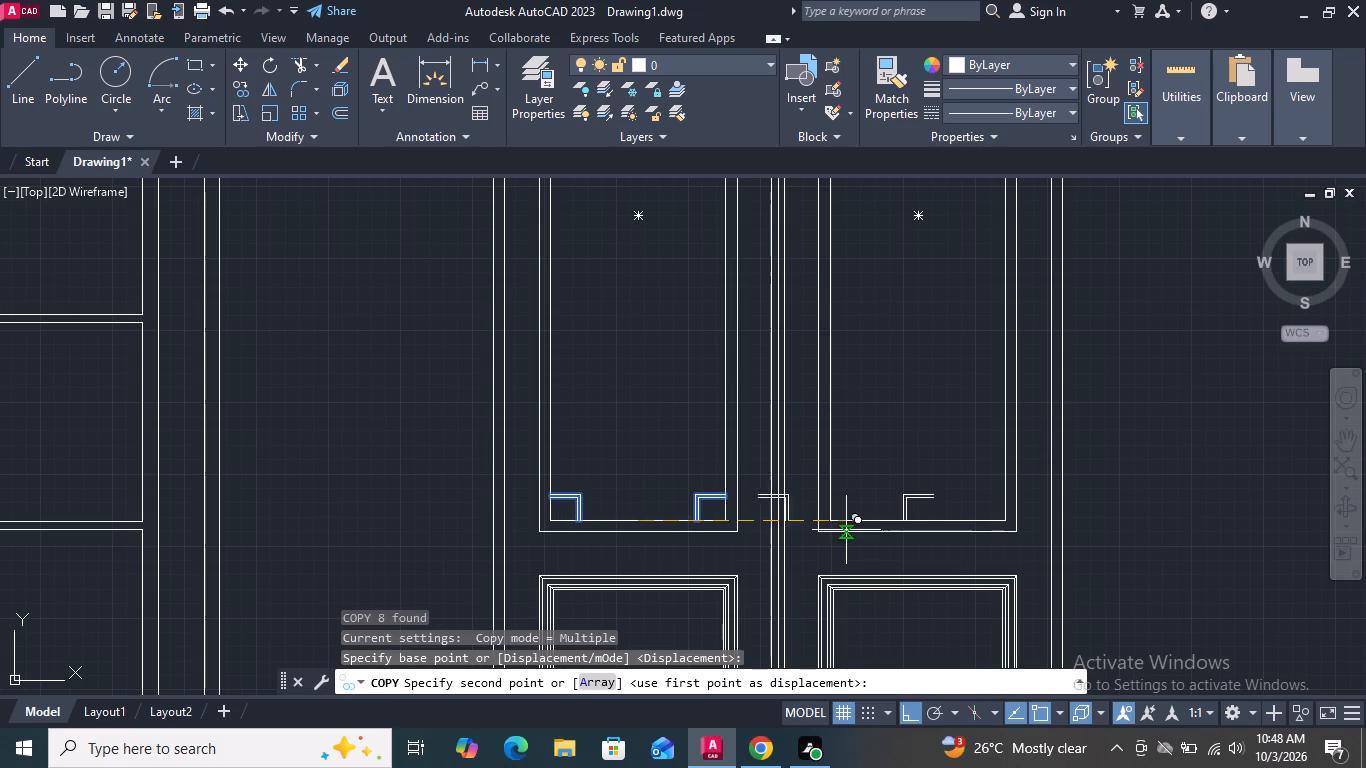
left_click(921, 524)
scroll(921, 524, "up", 3)
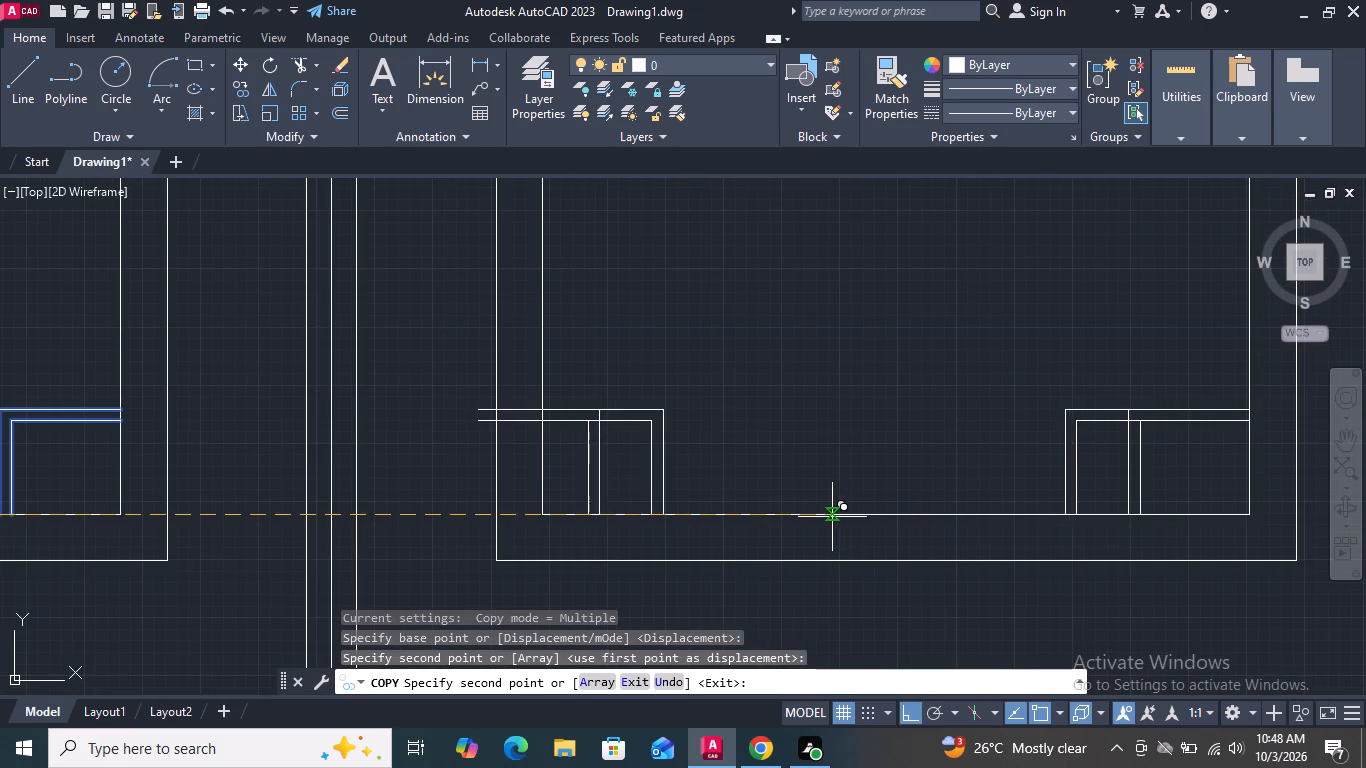
key("Escape")
Examine up close how the copied corner ornaments meet the right pane's edges, and review the whole door.
scroll(642, 446, "up", 3)
scroll(350, 357, "up", 3)
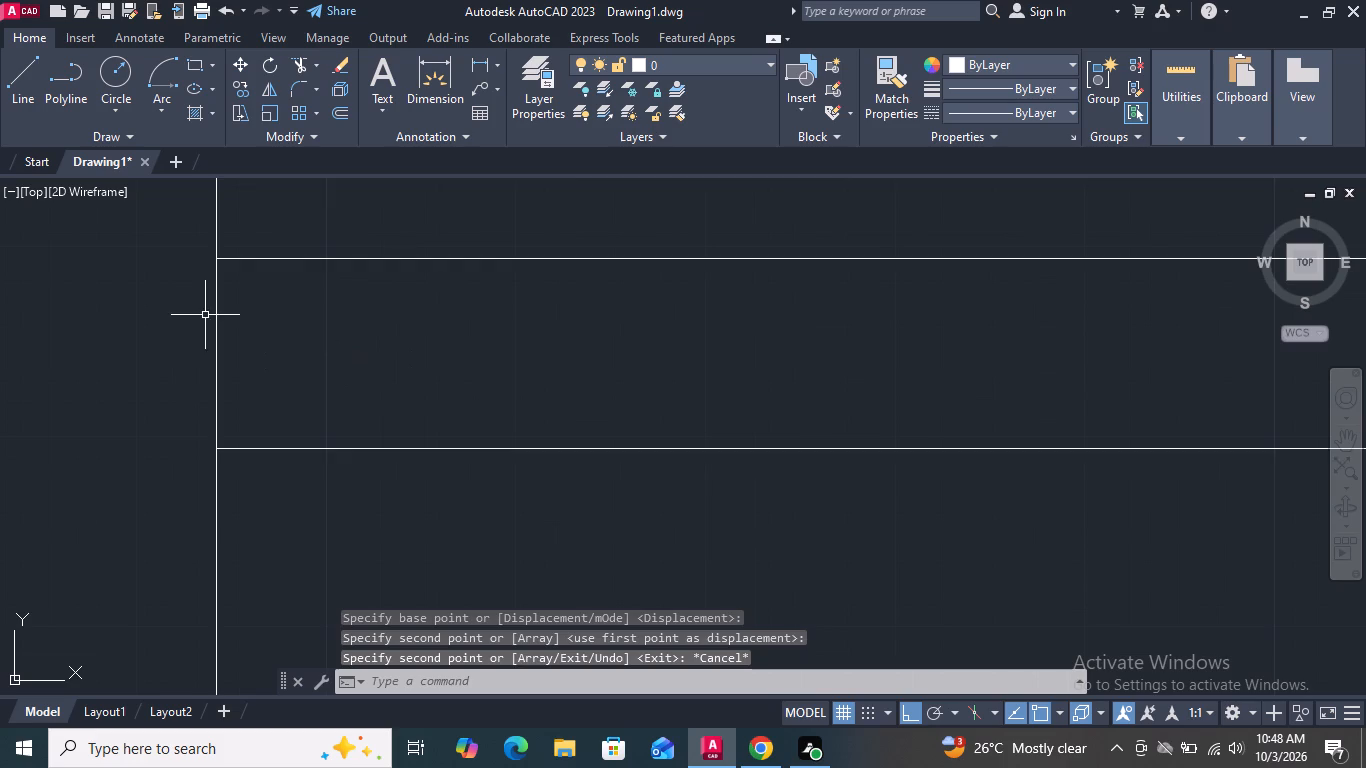
scroll(205, 314, "up", 1)
scroll(612, 316, "down", 6)
scroll(782, 479, "up", 3)
scroll(691, 444, "up", 1)
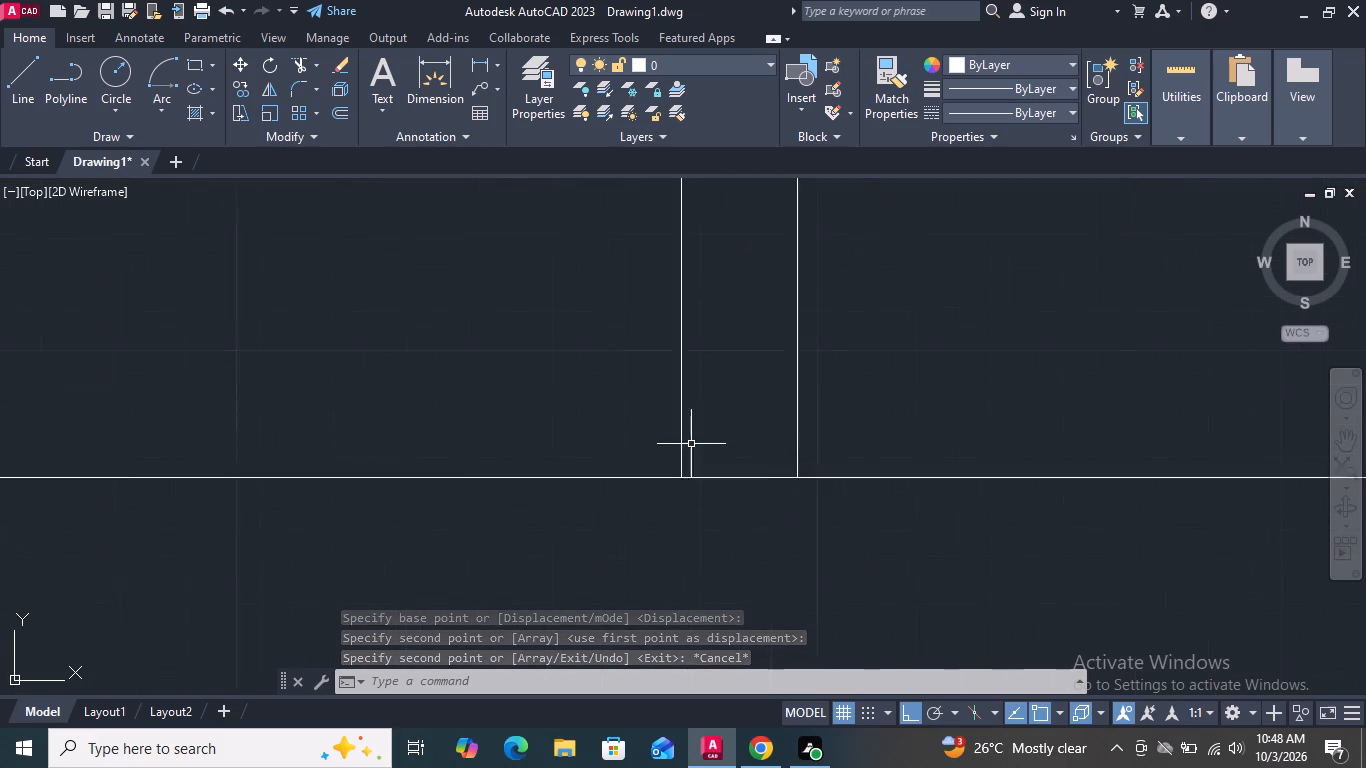
scroll(691, 444, "up", 2)
scroll(690, 444, "down", 13)
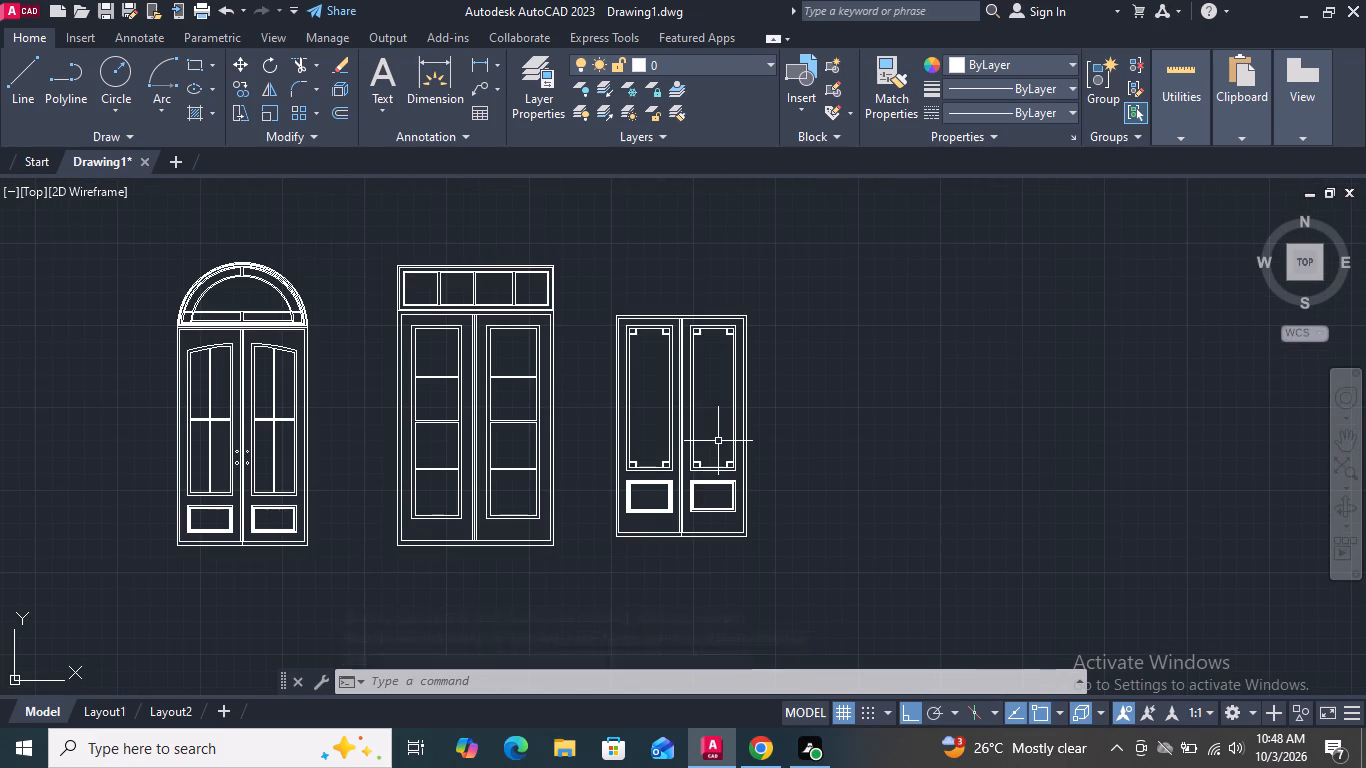
scroll(718, 441, "up", 1)
middle_click(718, 440)
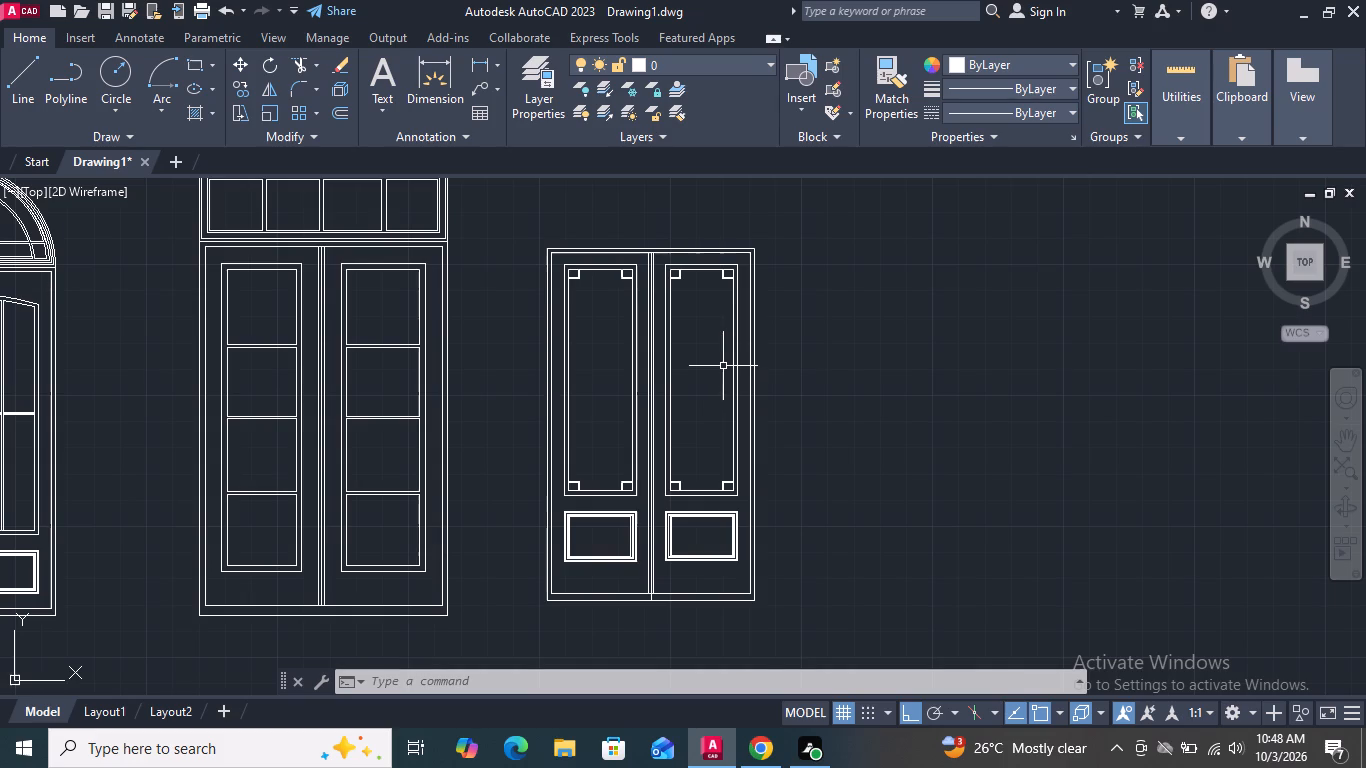
Copy the right pane's bottom-right ornament to two higher points on its right edge, one below mid-height and one in the upper part.
scroll(716, 512, "up", 3)
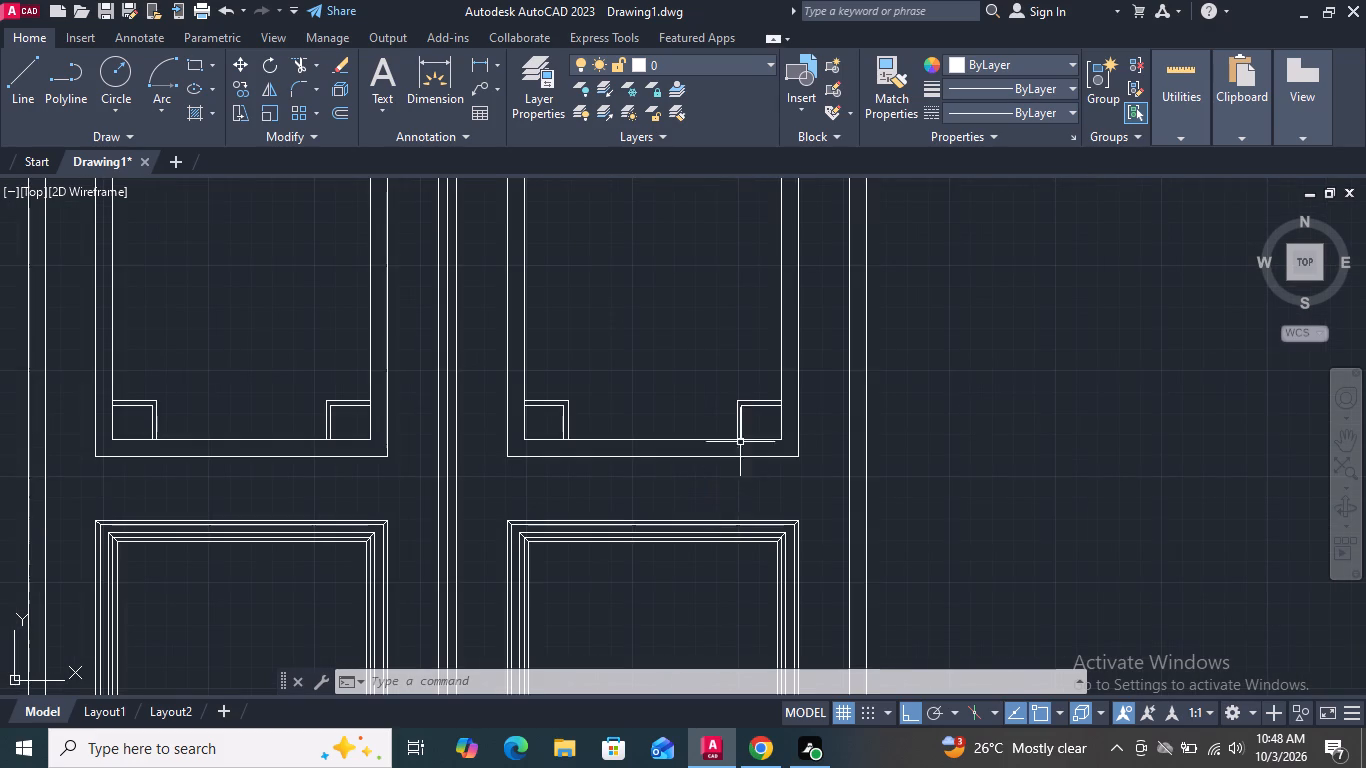
left_click_drag(760, 418, 743, 407)
left_click(701, 378)
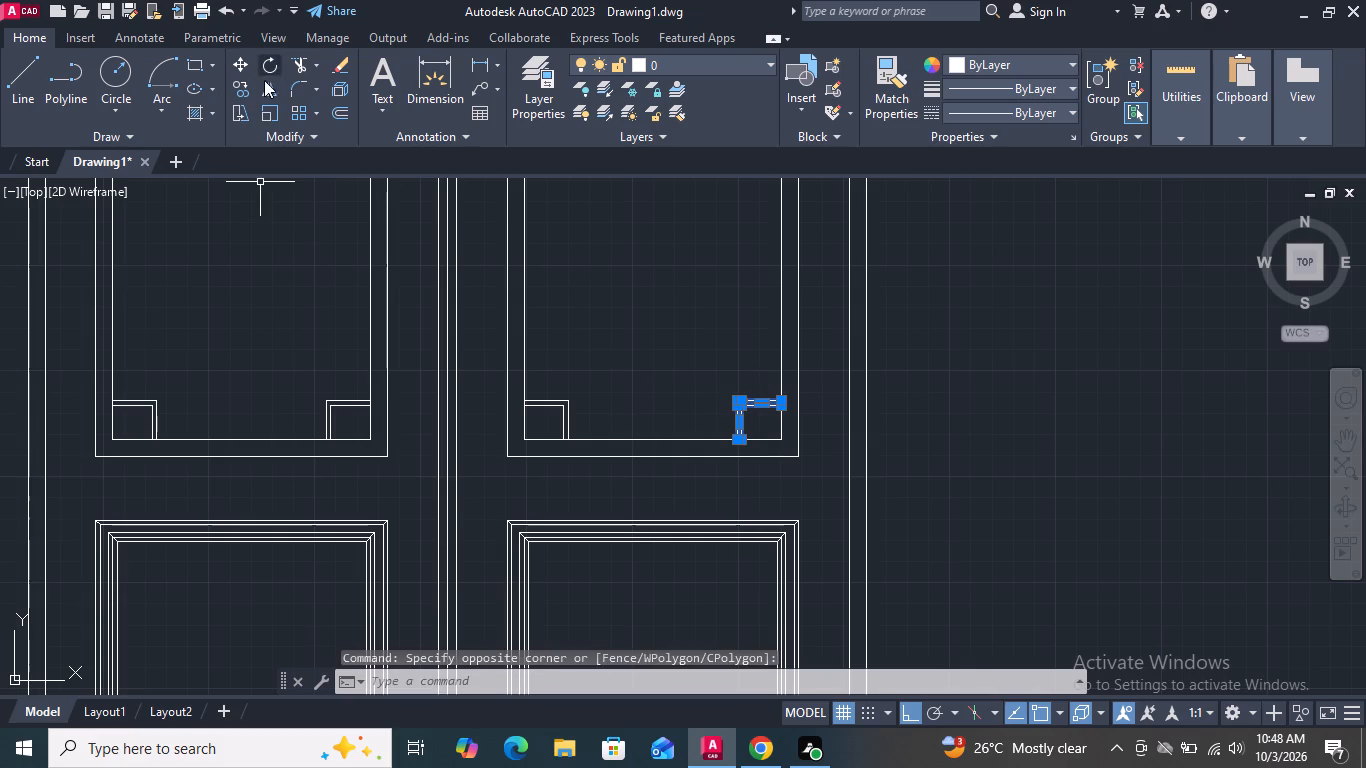
left_click(243, 92)
scroll(565, 571, "down", 3)
scroll(580, 548, "up", 3)
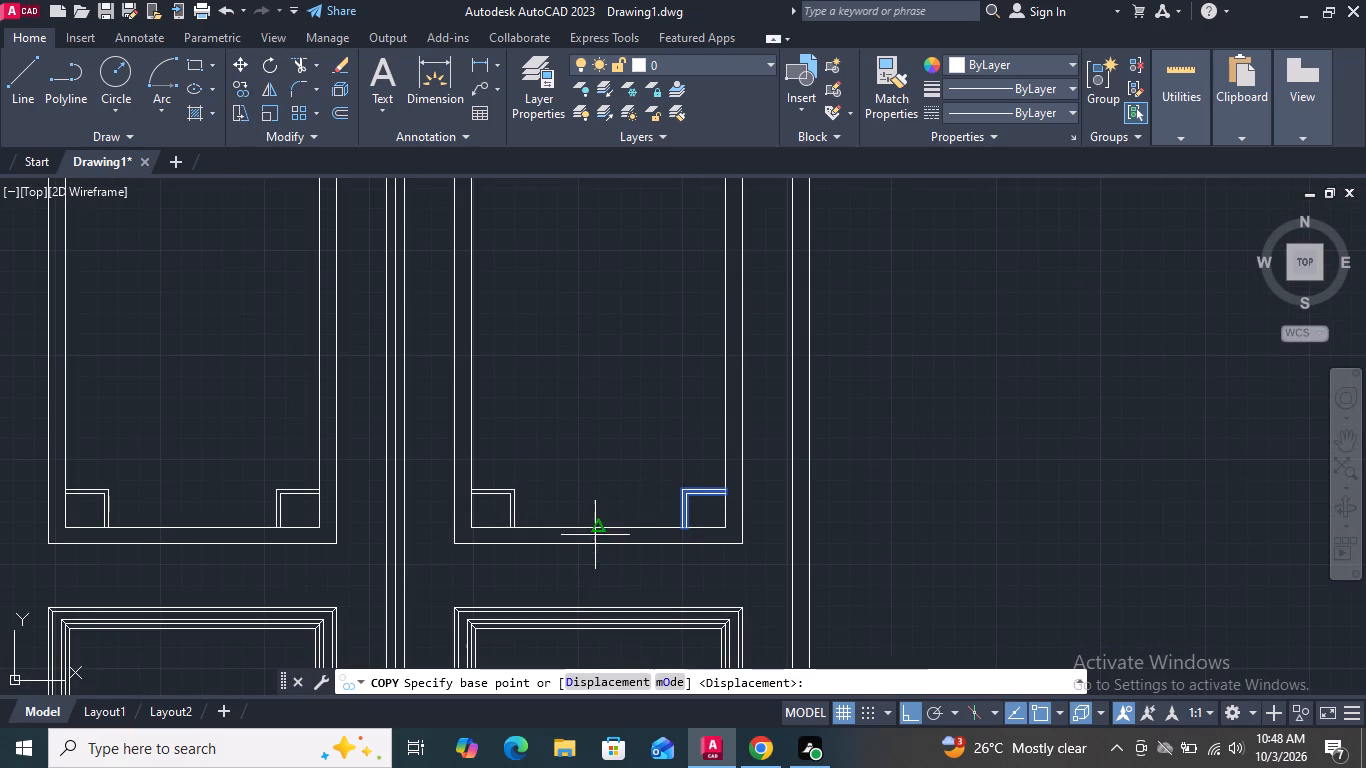
scroll(722, 484, "up", 3)
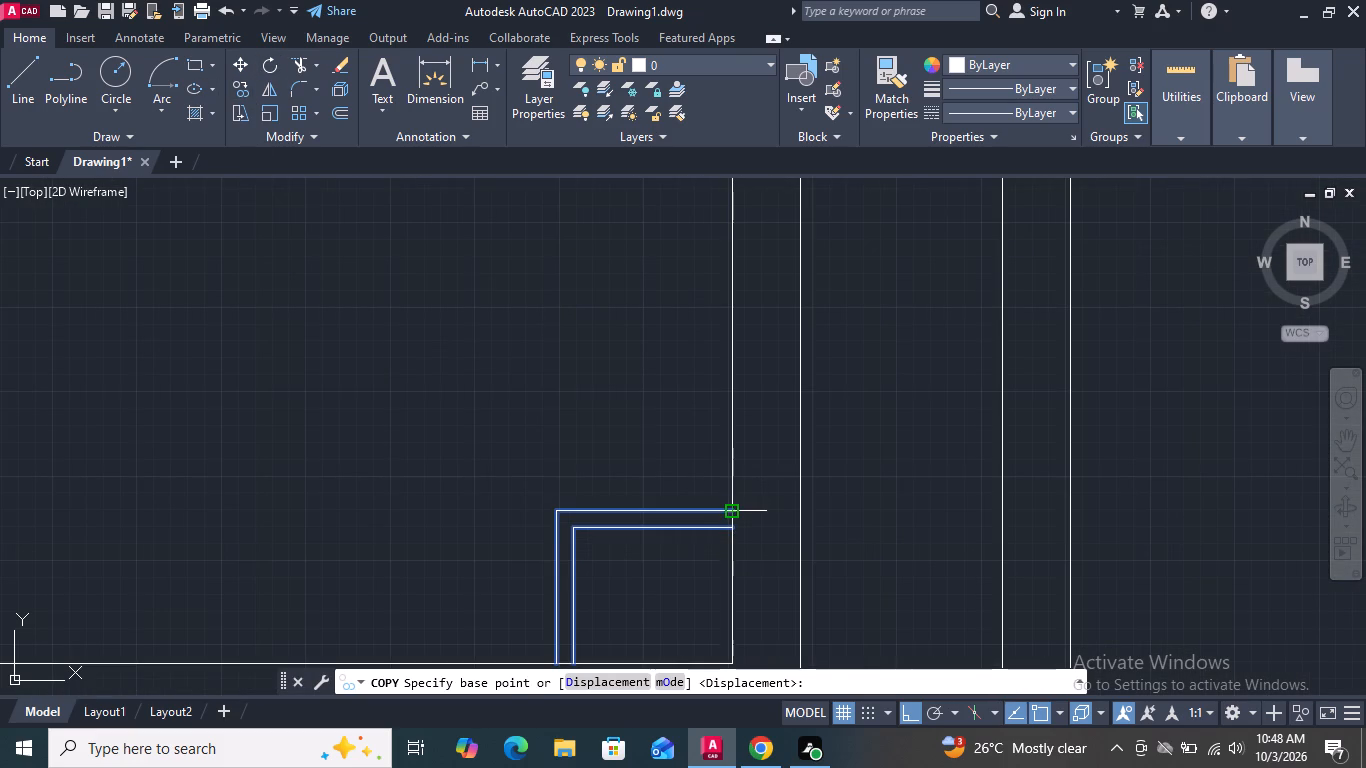
left_click(736, 512)
scroll(727, 551, "down", 6)
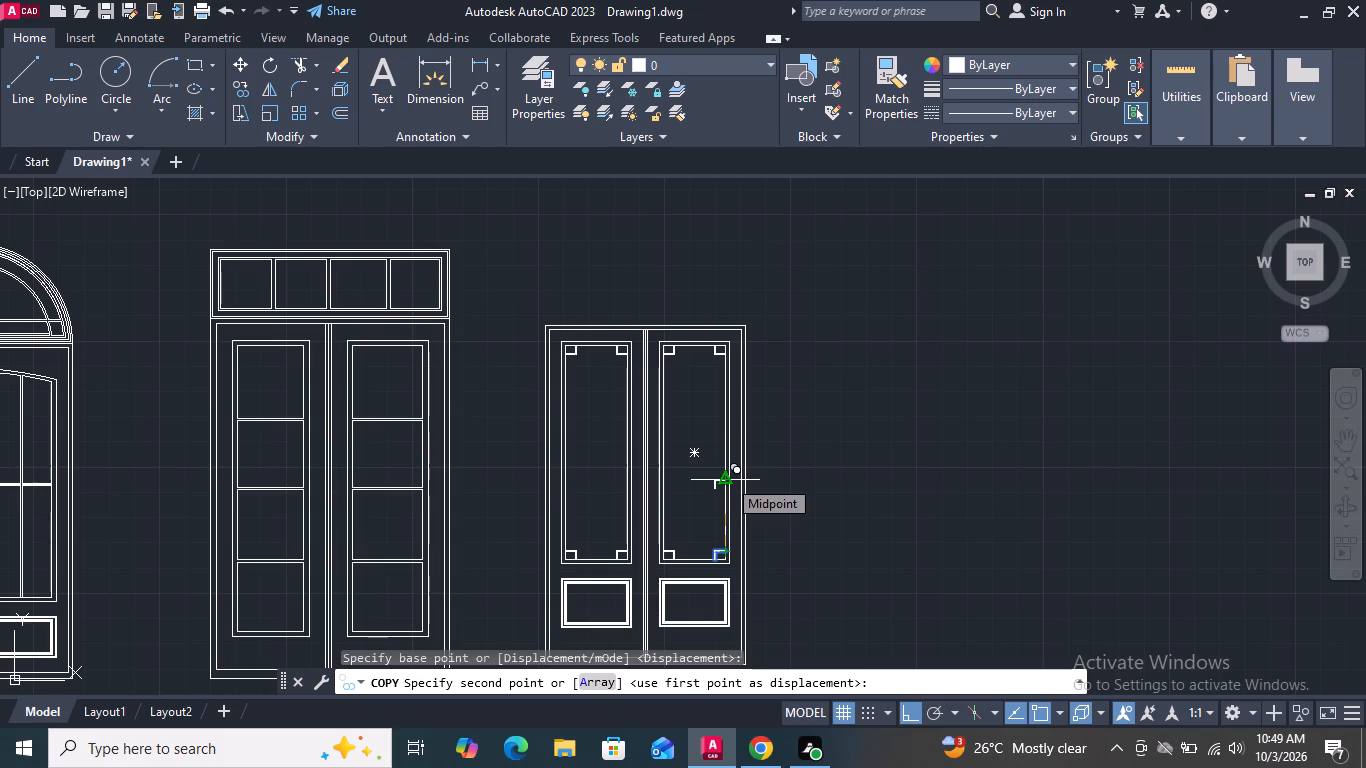
left_click(727, 478)
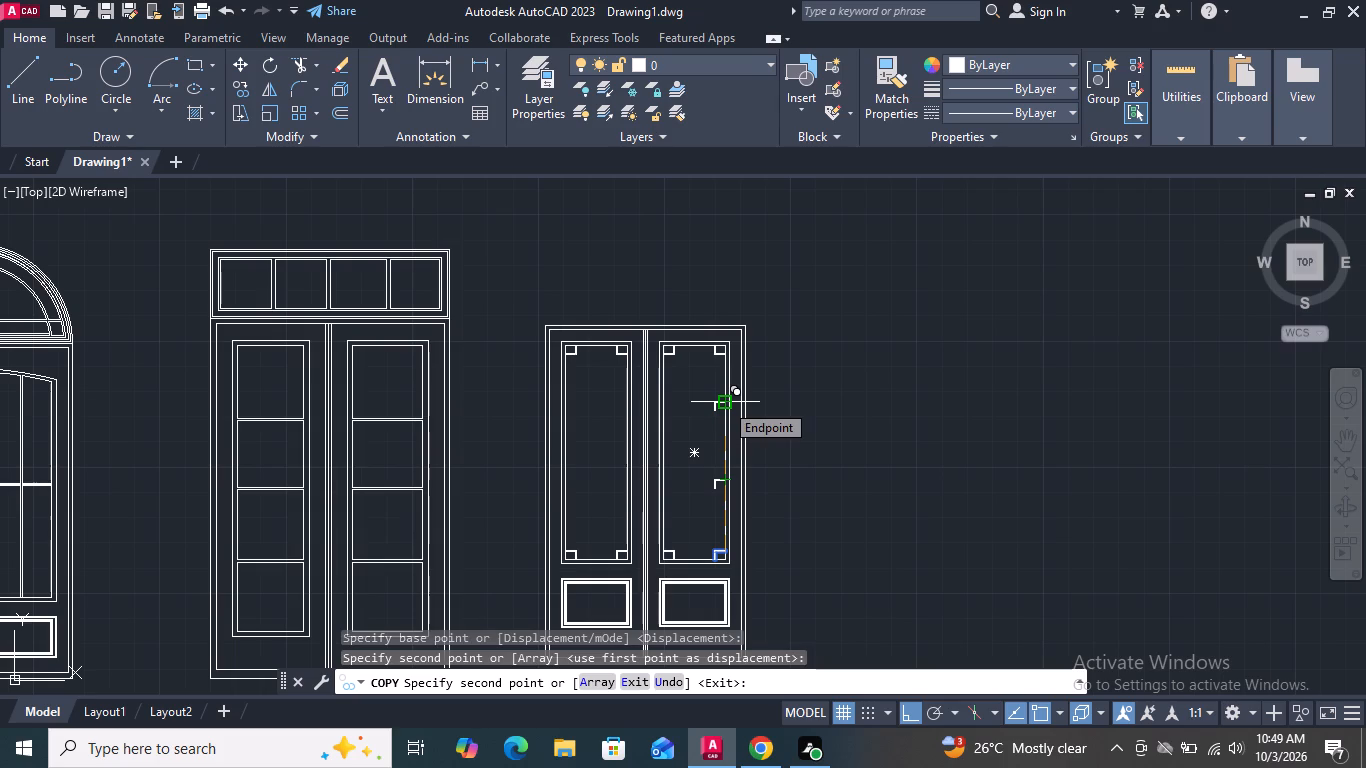
left_click(724, 402)
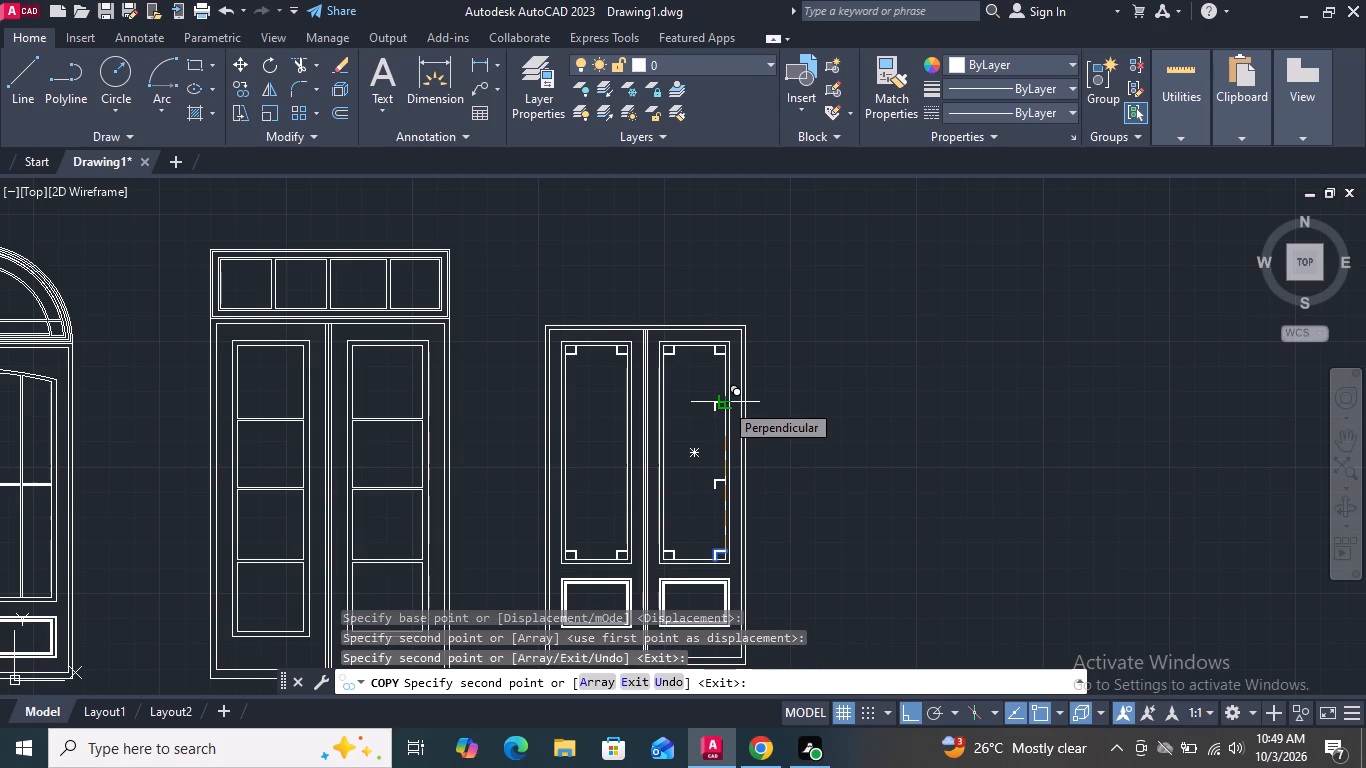
key("space")
Copy the right pane's top-right corner ornament down onto the two higher bottom-corner copies on the right edge, aligning line ends to form brackets.
scroll(724, 378, "up", 3)
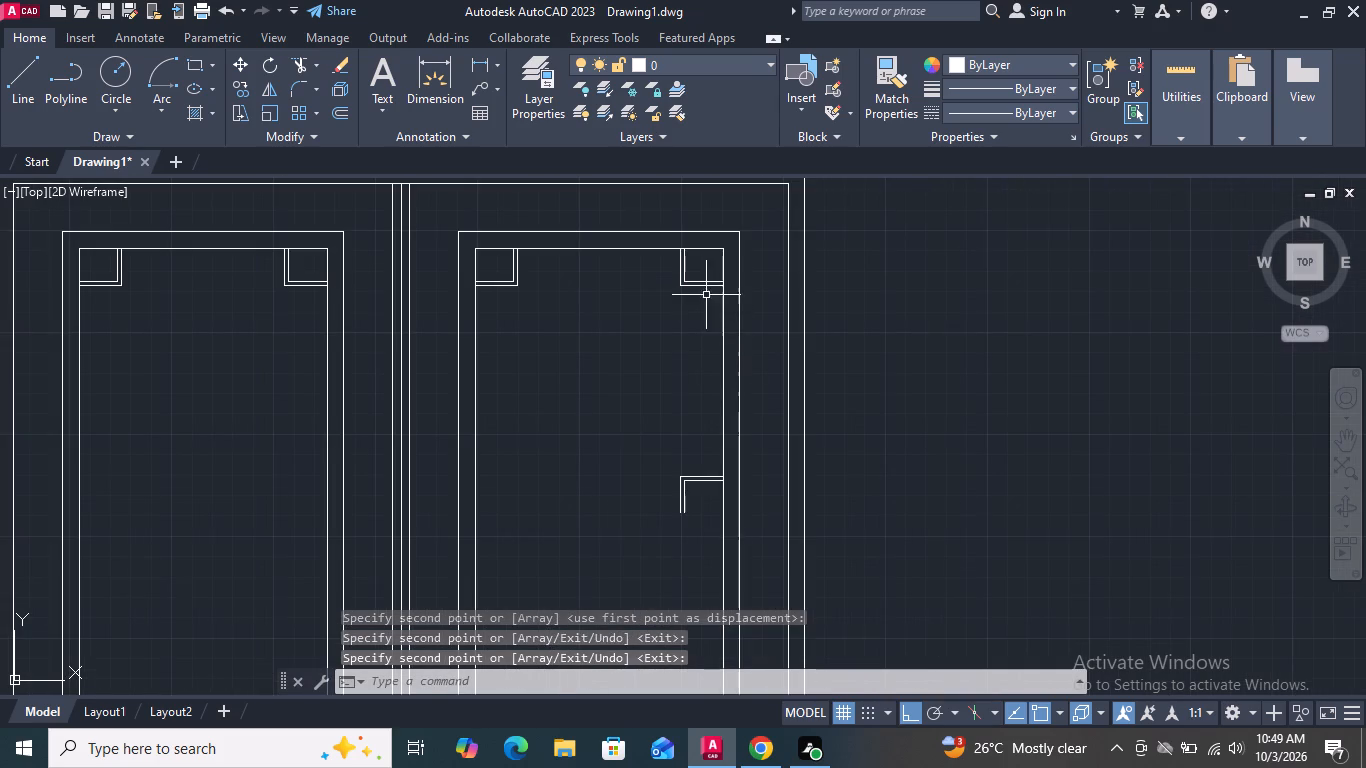
left_click(706, 295)
left_click(660, 274)
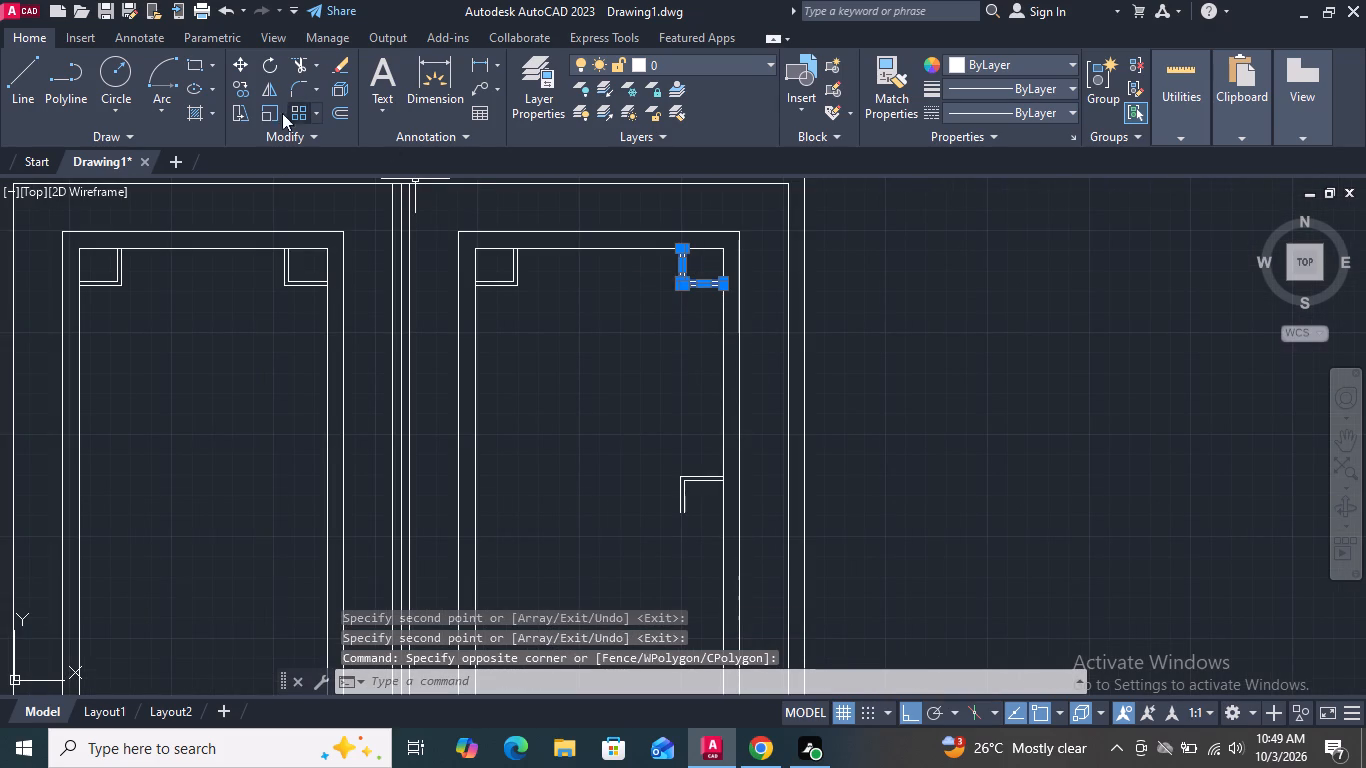
left_click(233, 89)
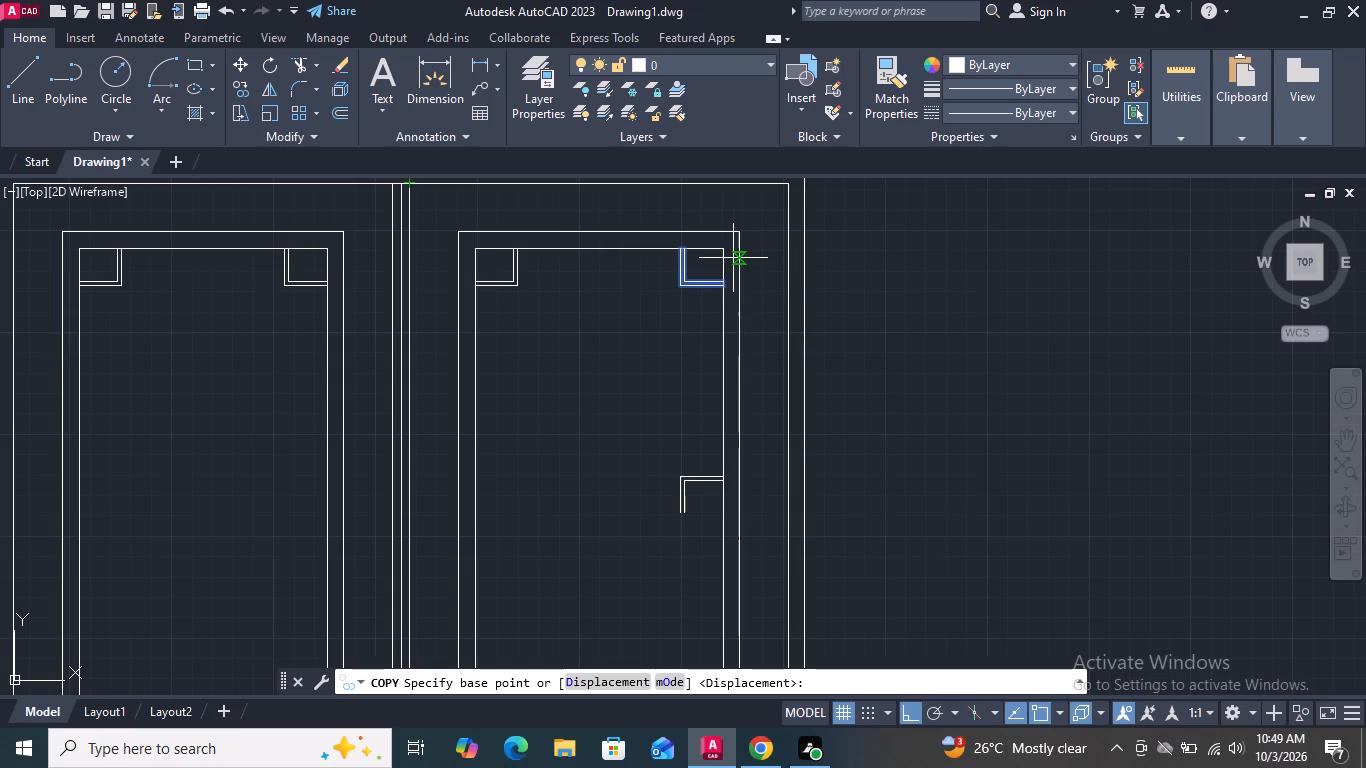
scroll(685, 255, "up", 2)
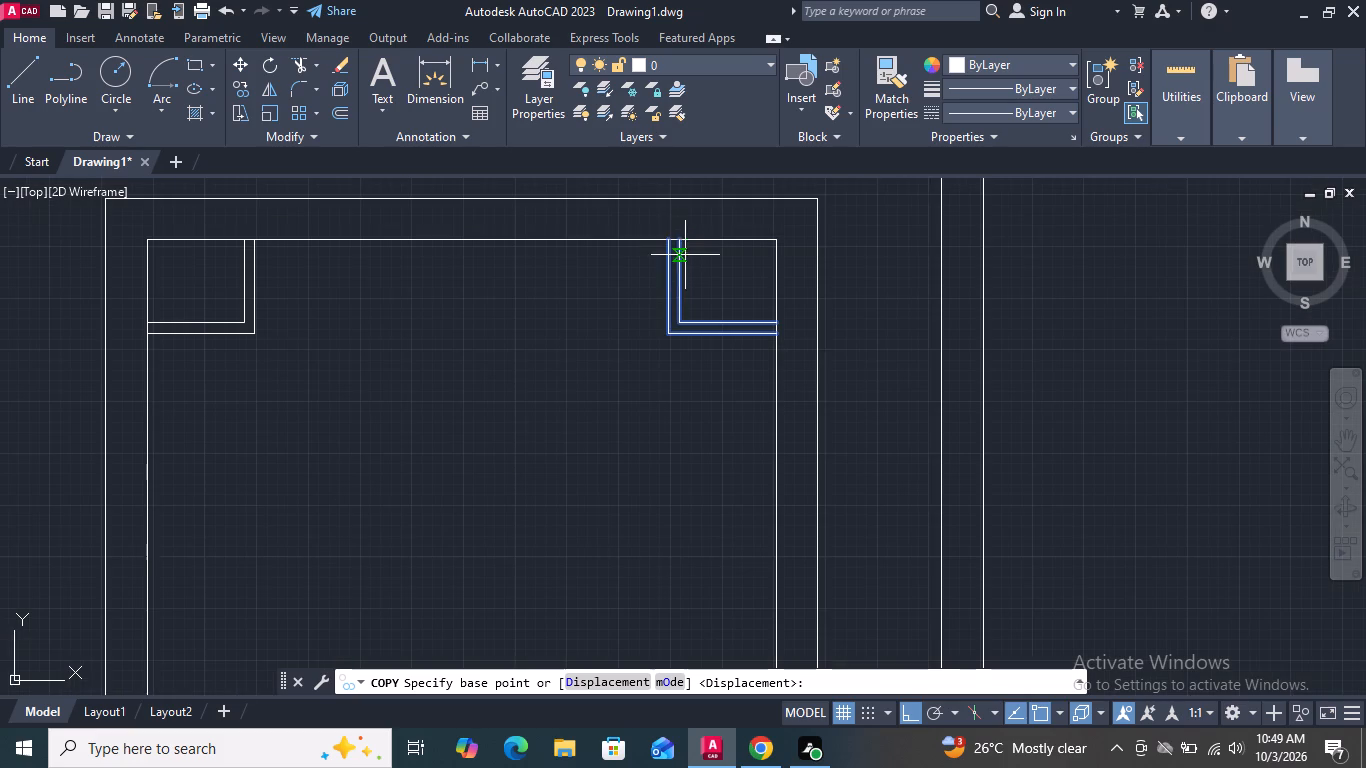
left_click(668, 235)
scroll(671, 246, "down", 2)
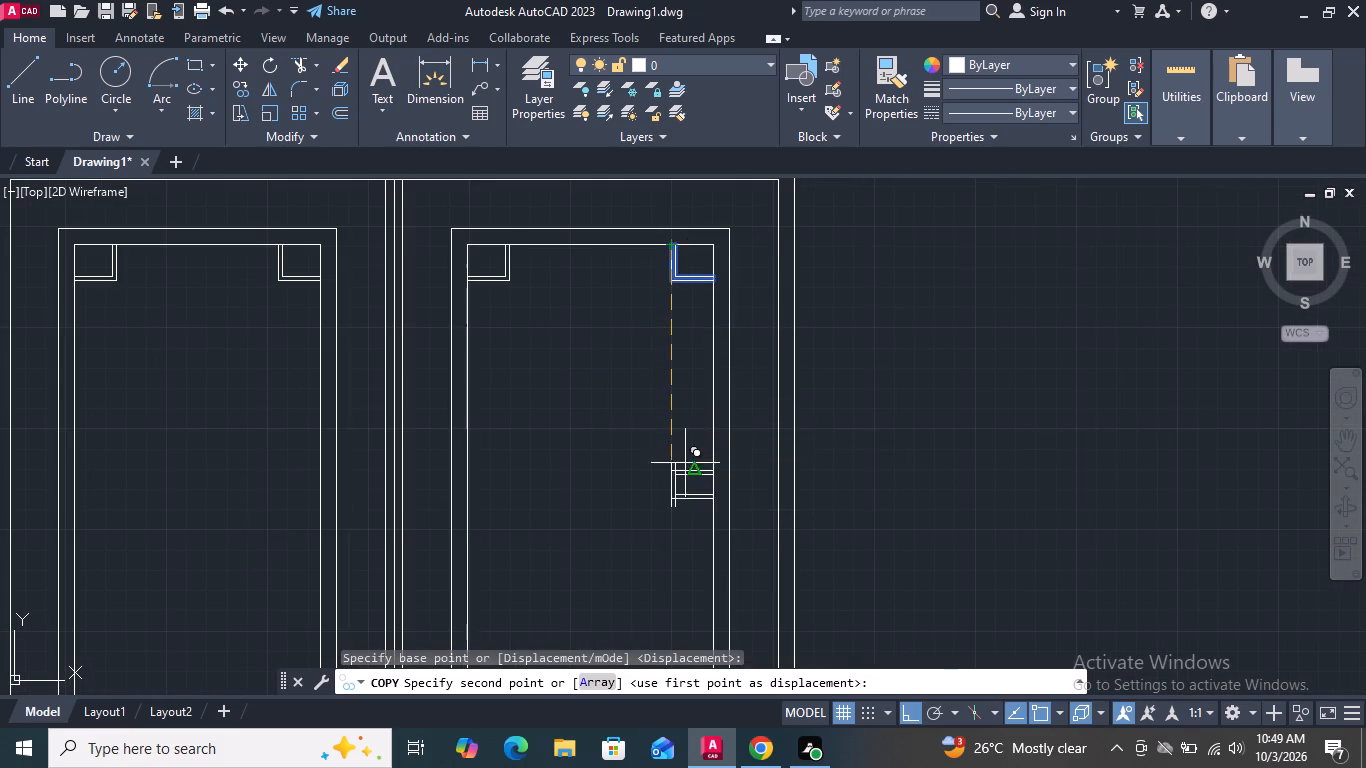
scroll(684, 492, "up", 2)
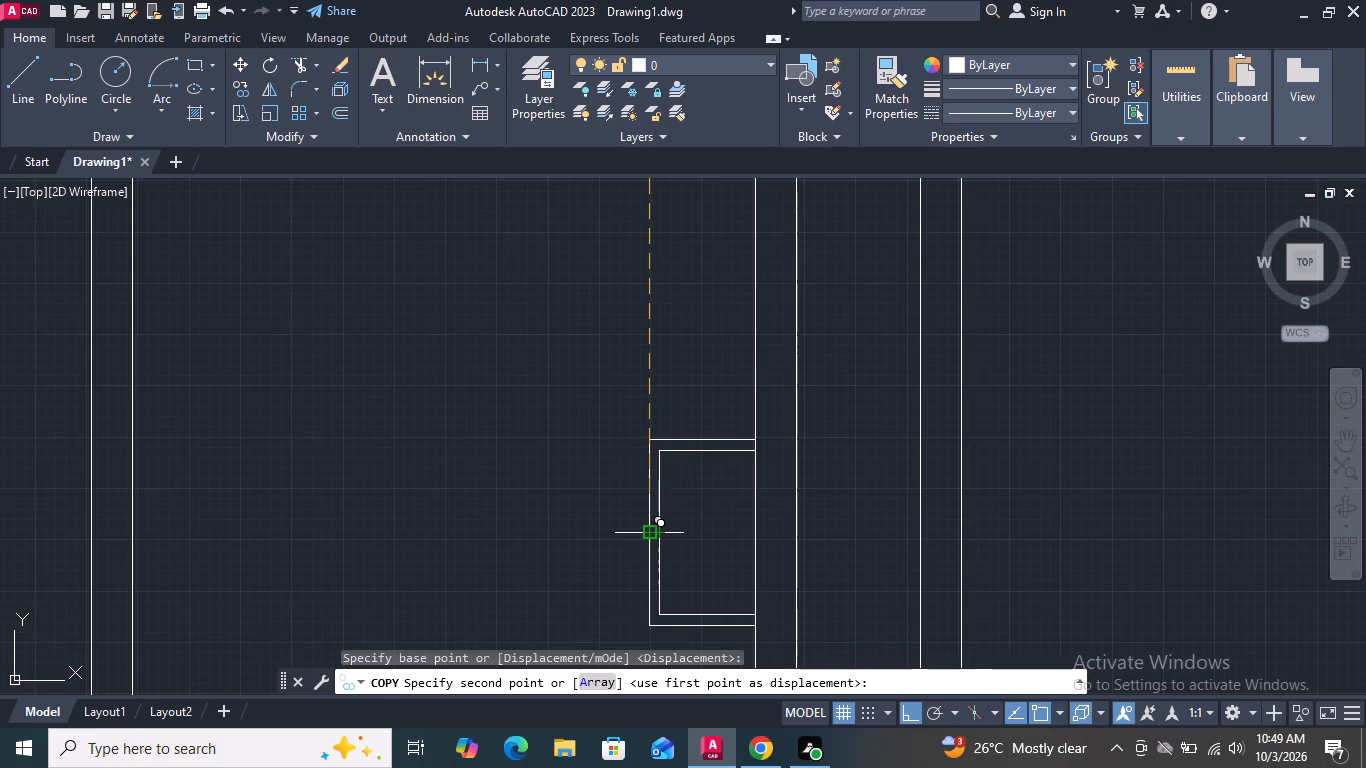
left_click(651, 530)
scroll(666, 414, "down", 4)
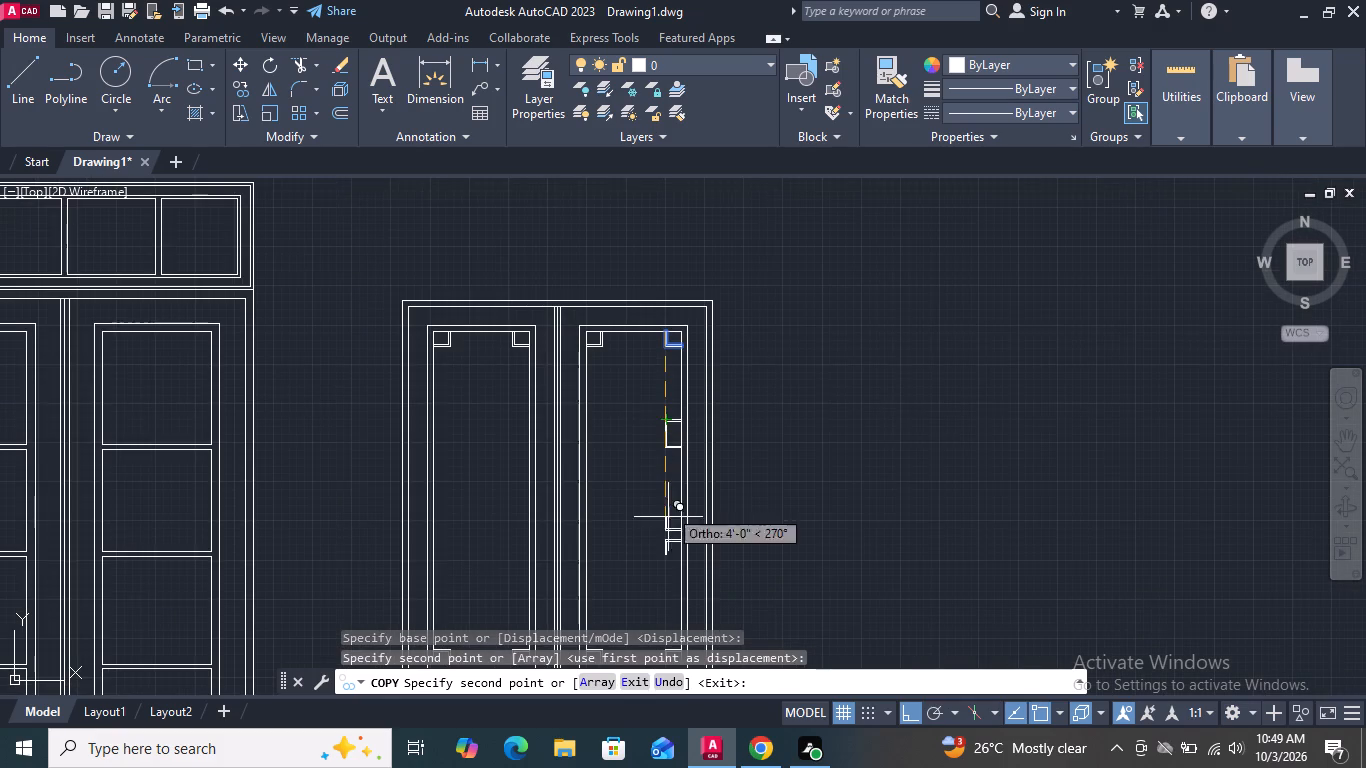
scroll(666, 591, "up", 3)
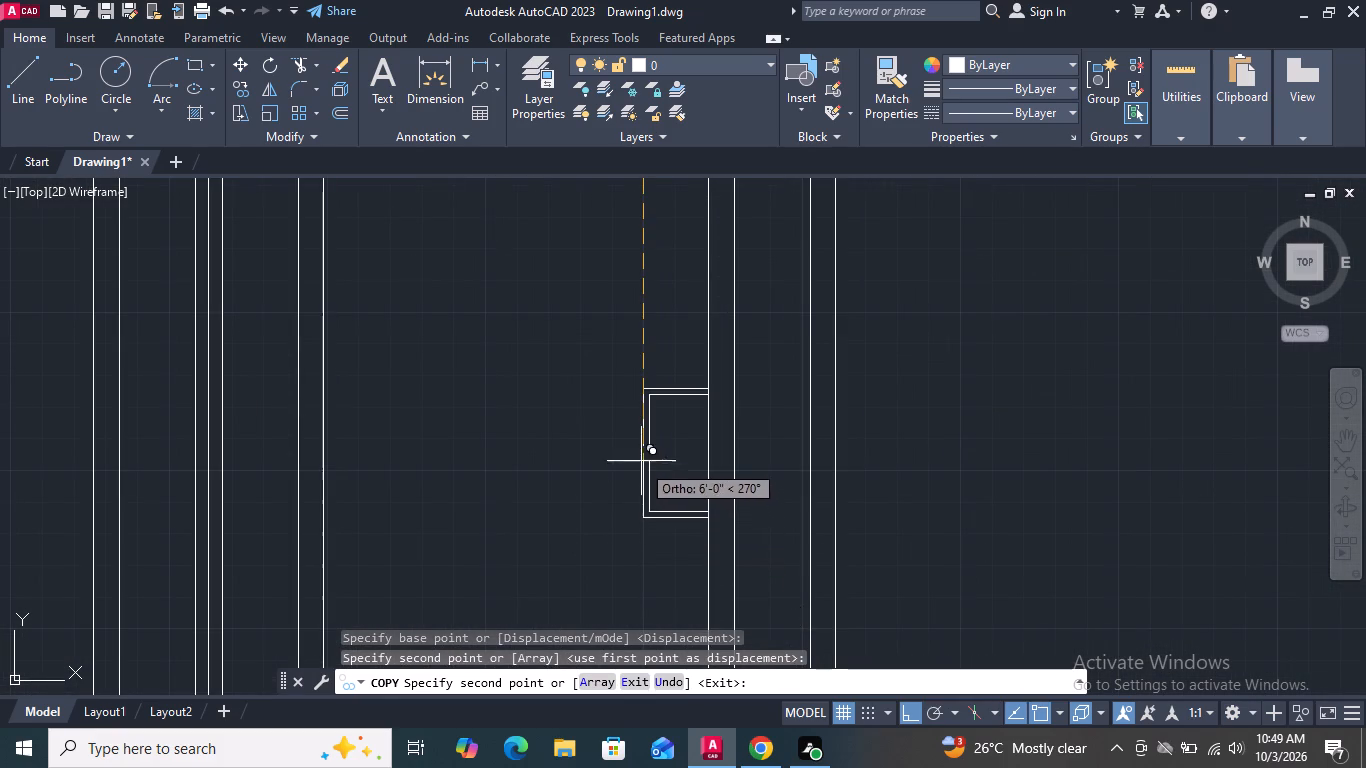
left_click(641, 445)
scroll(667, 379, "down", 3)
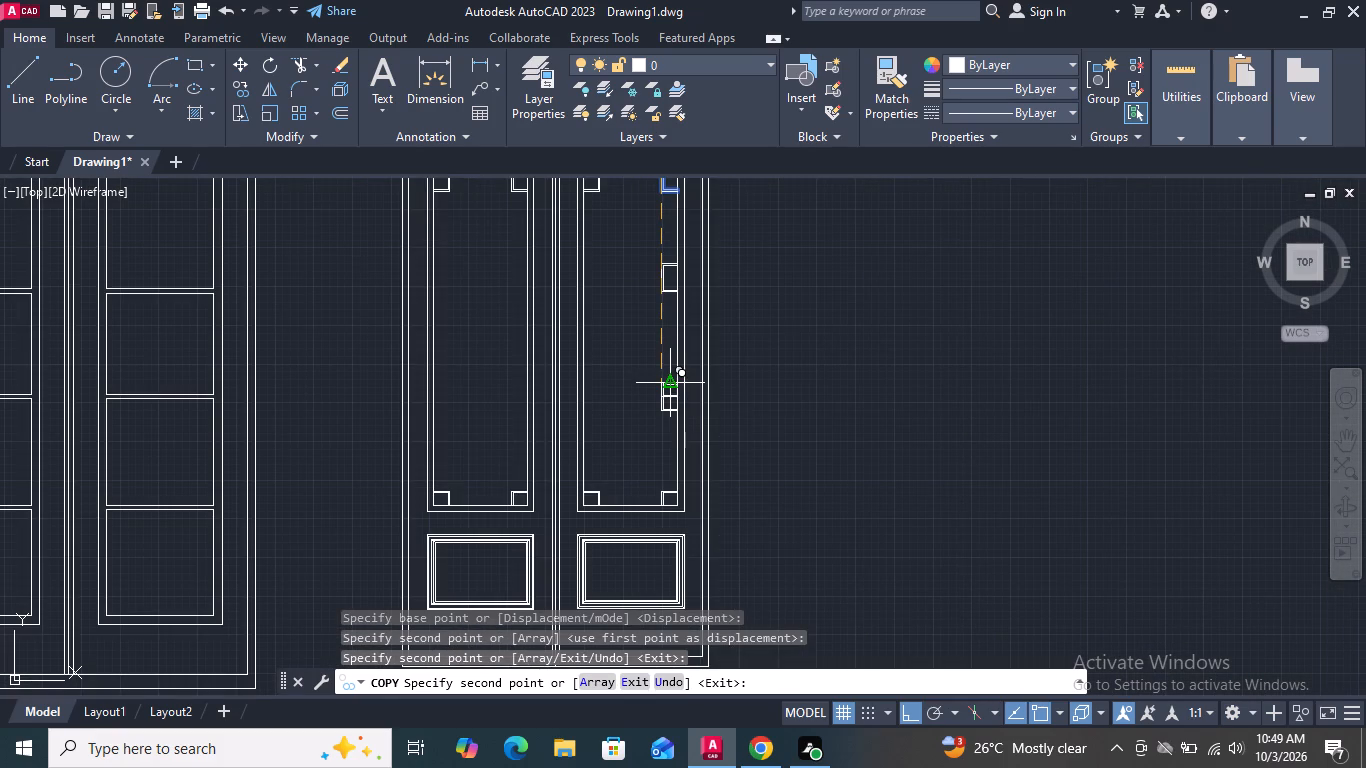
key("space")
Join the line pieces of each of the two brackets on the right pane's right edge into polylines.
scroll(716, 483, "down", 1)
scroll(686, 393, "up", 2)
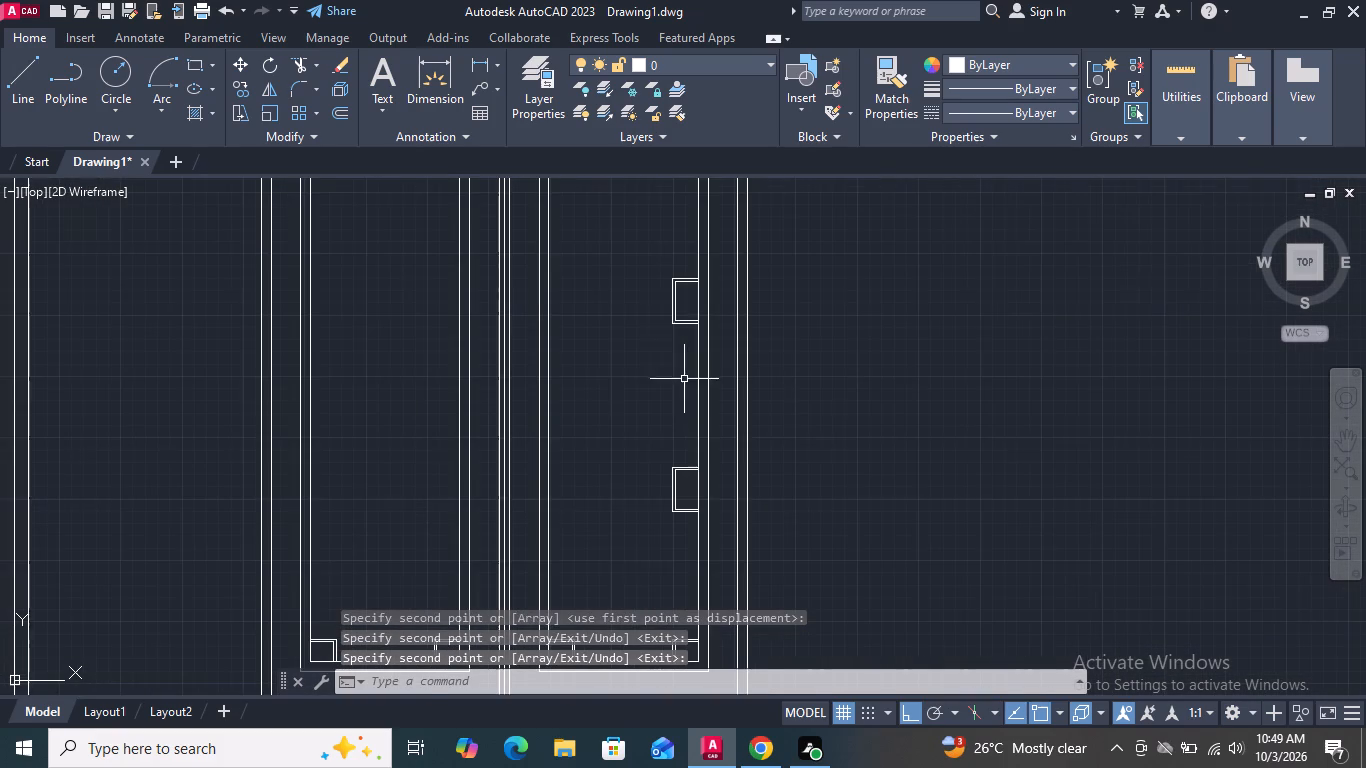
left_click(688, 335)
left_click(651, 261)
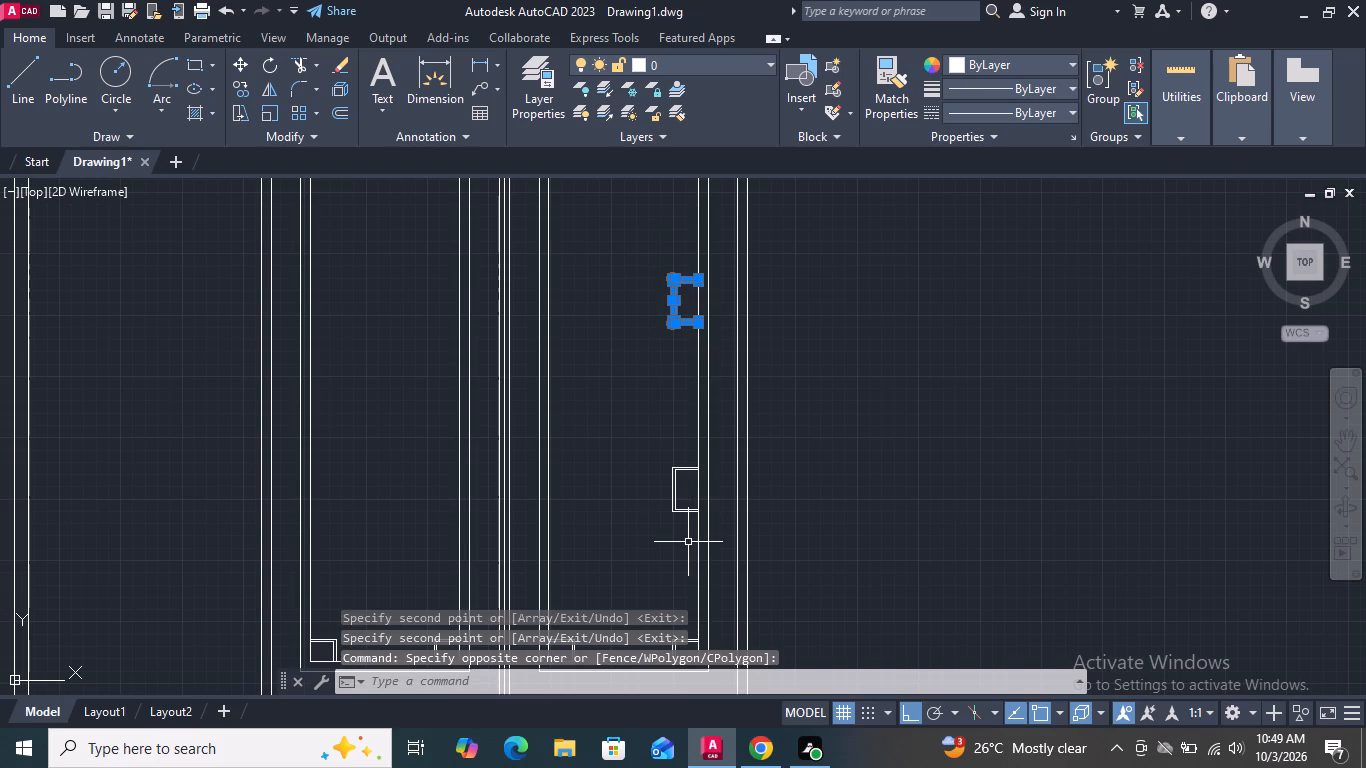
key("j")
key("Return")
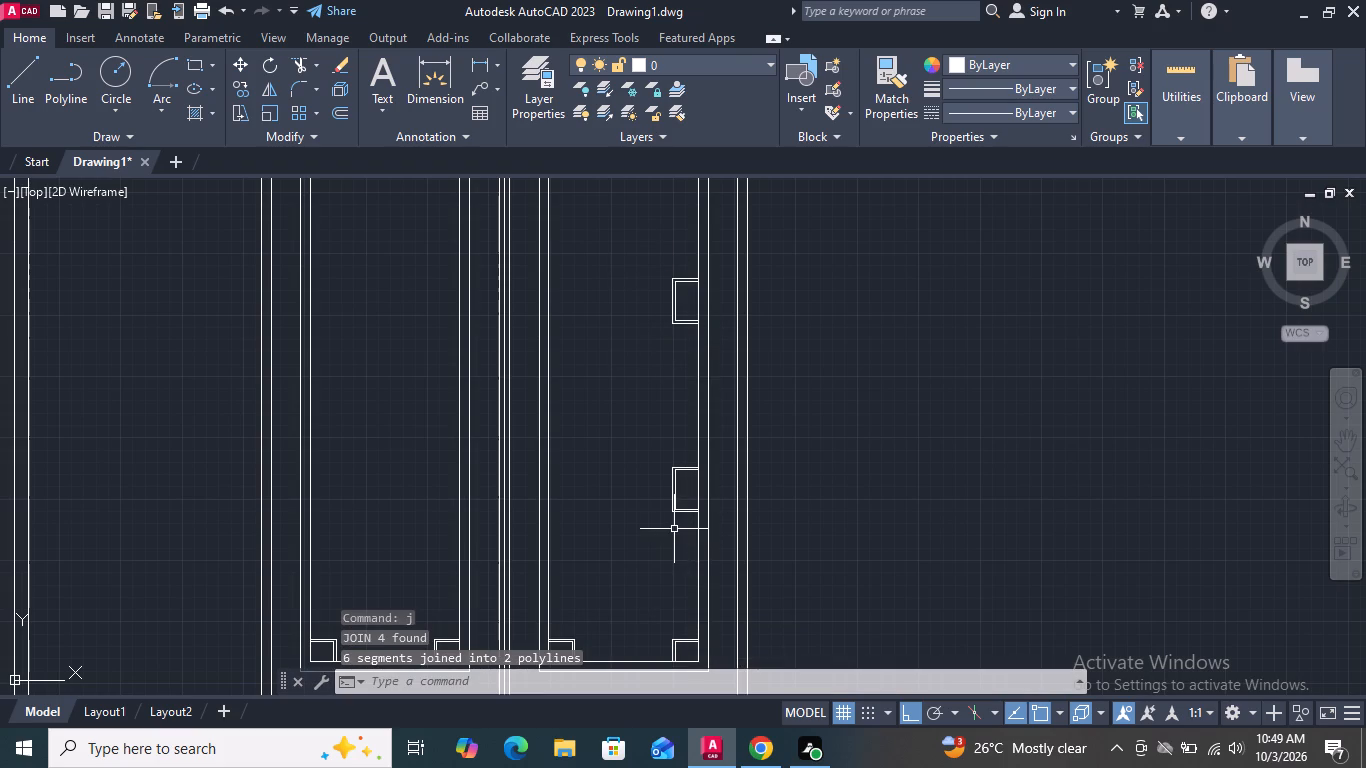
left_click(679, 519)
left_click(641, 452)
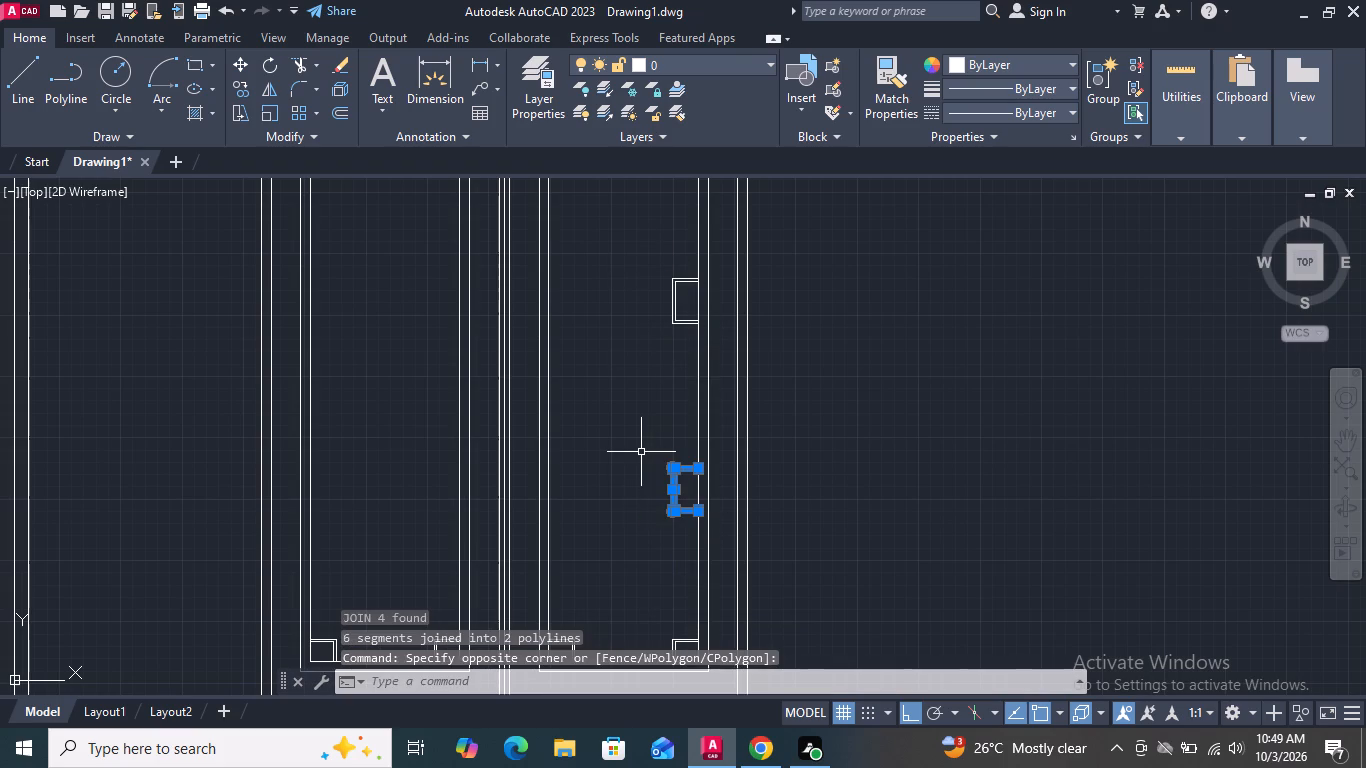
key("j")
key("Return")
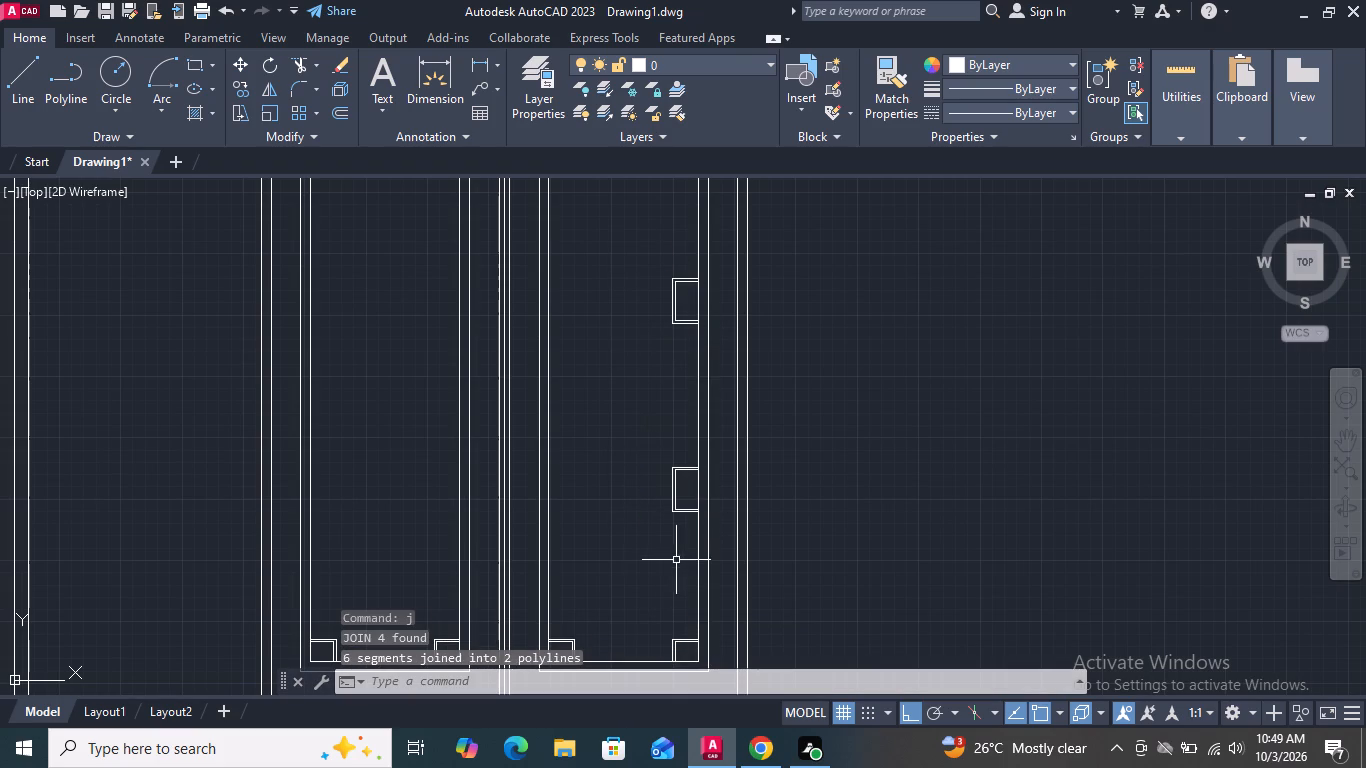
Mirror both brackets about the right pane's vertical centreline onto its left edge, keeping the originals.
left_click(683, 525)
left_click(652, 450)
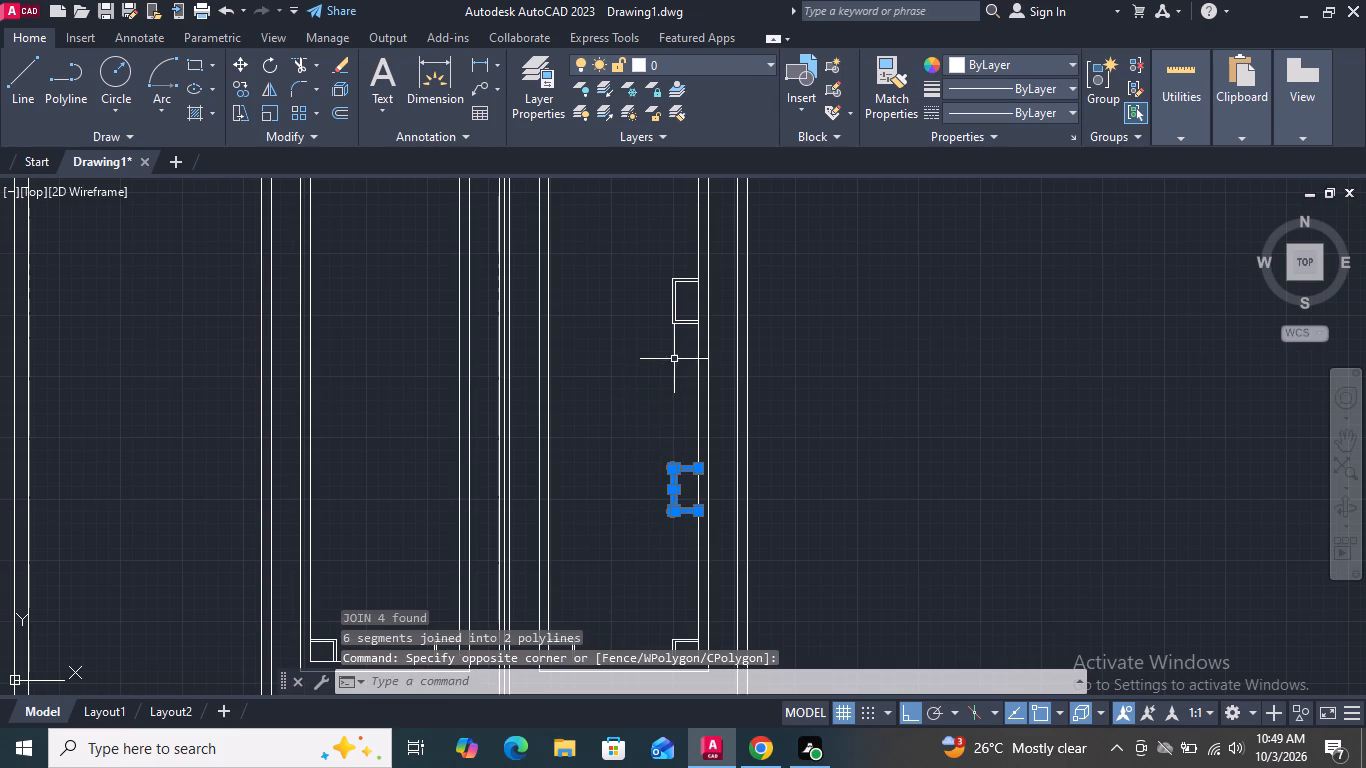
left_click(684, 340)
left_click(665, 264)
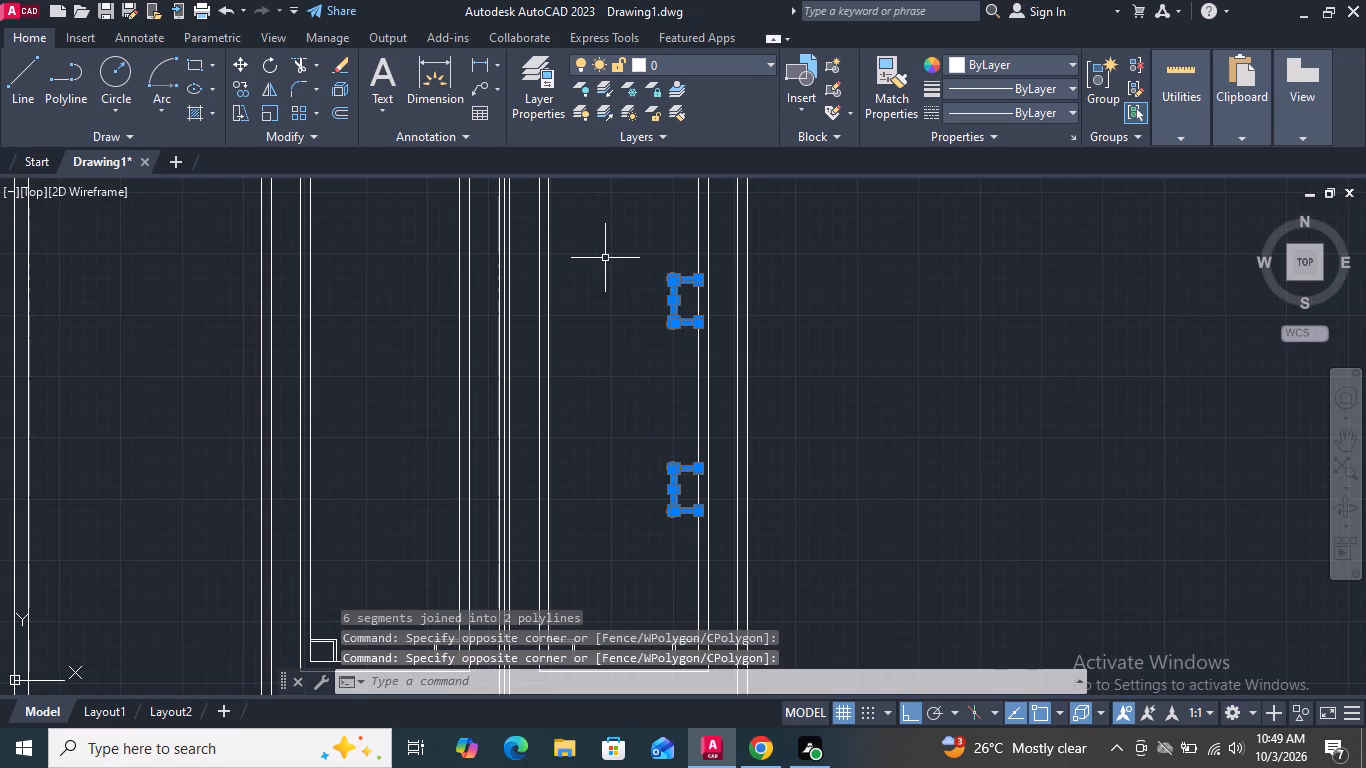
scroll(604, 257, "down", 1)
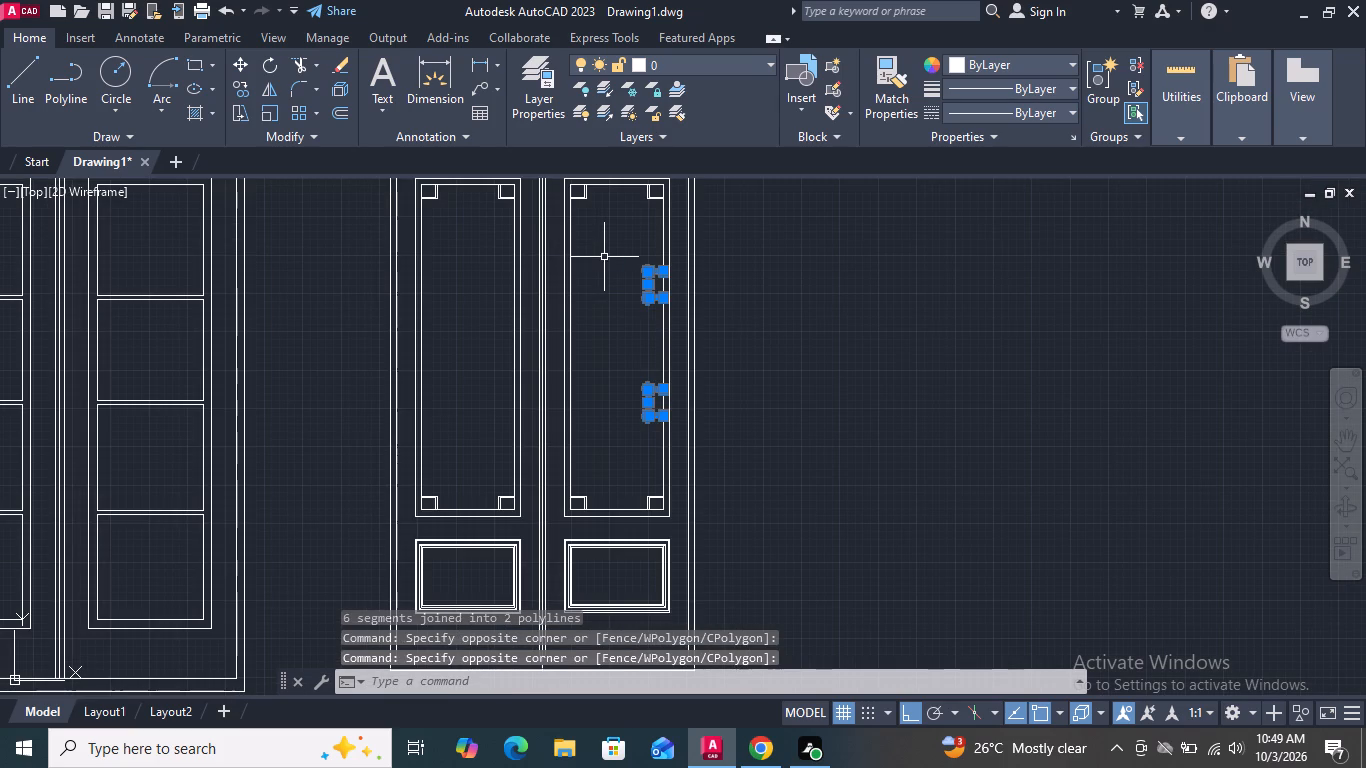
left_click(270, 89)
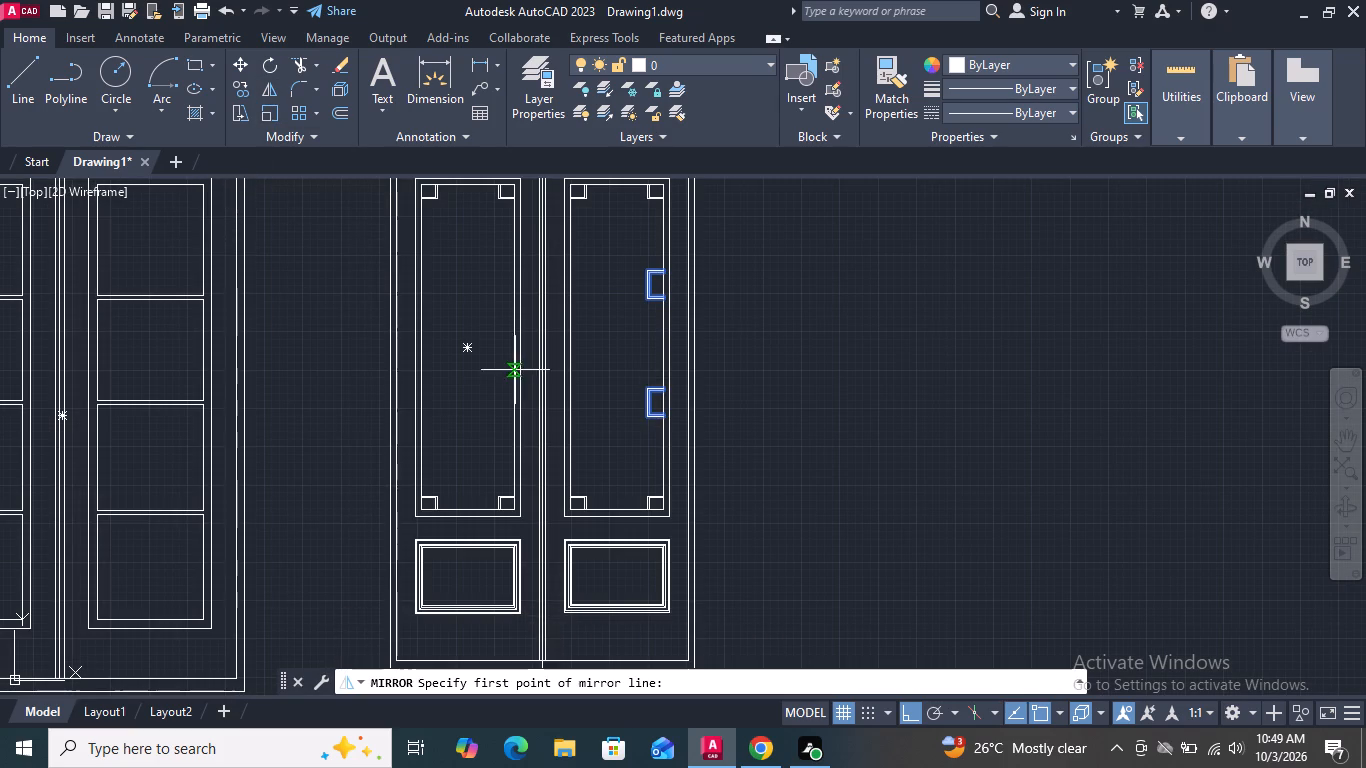
left_click(619, 510)
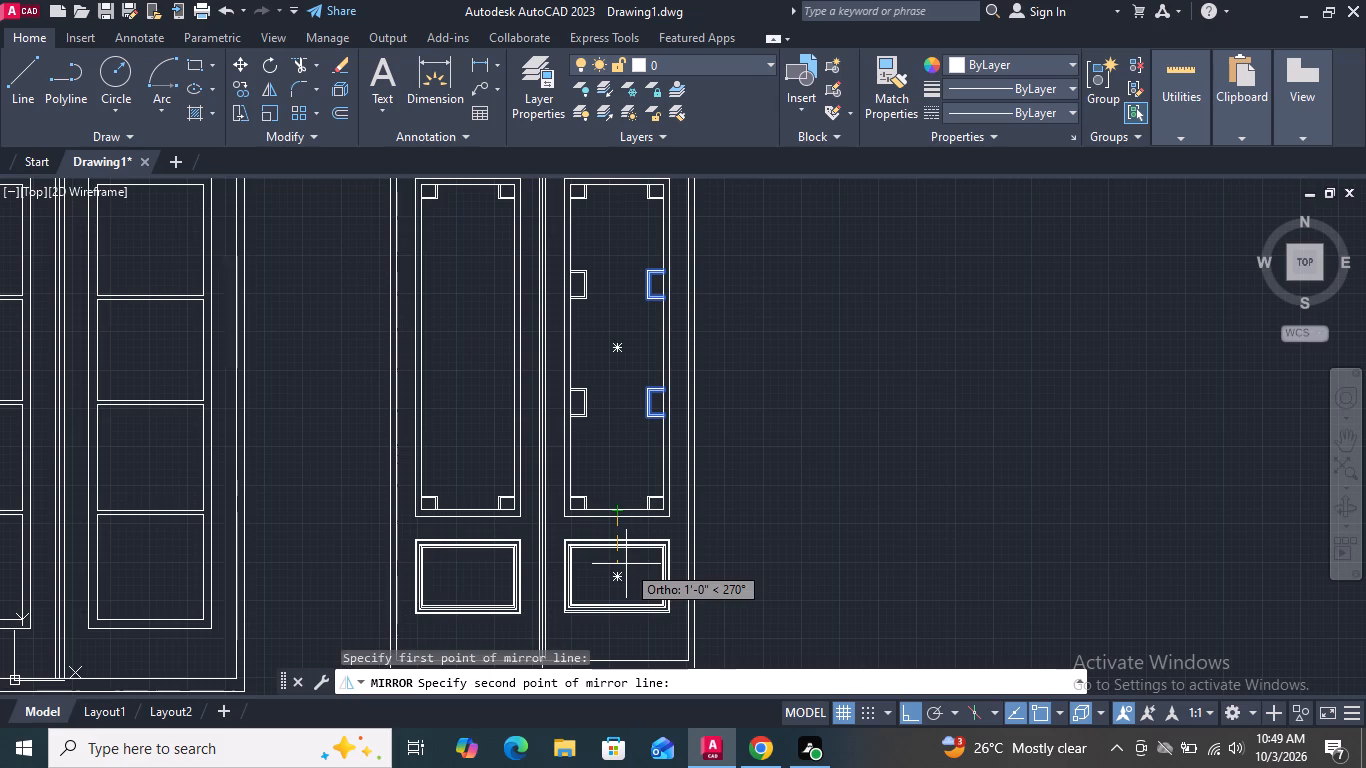
left_click(626, 564)
key("Return")
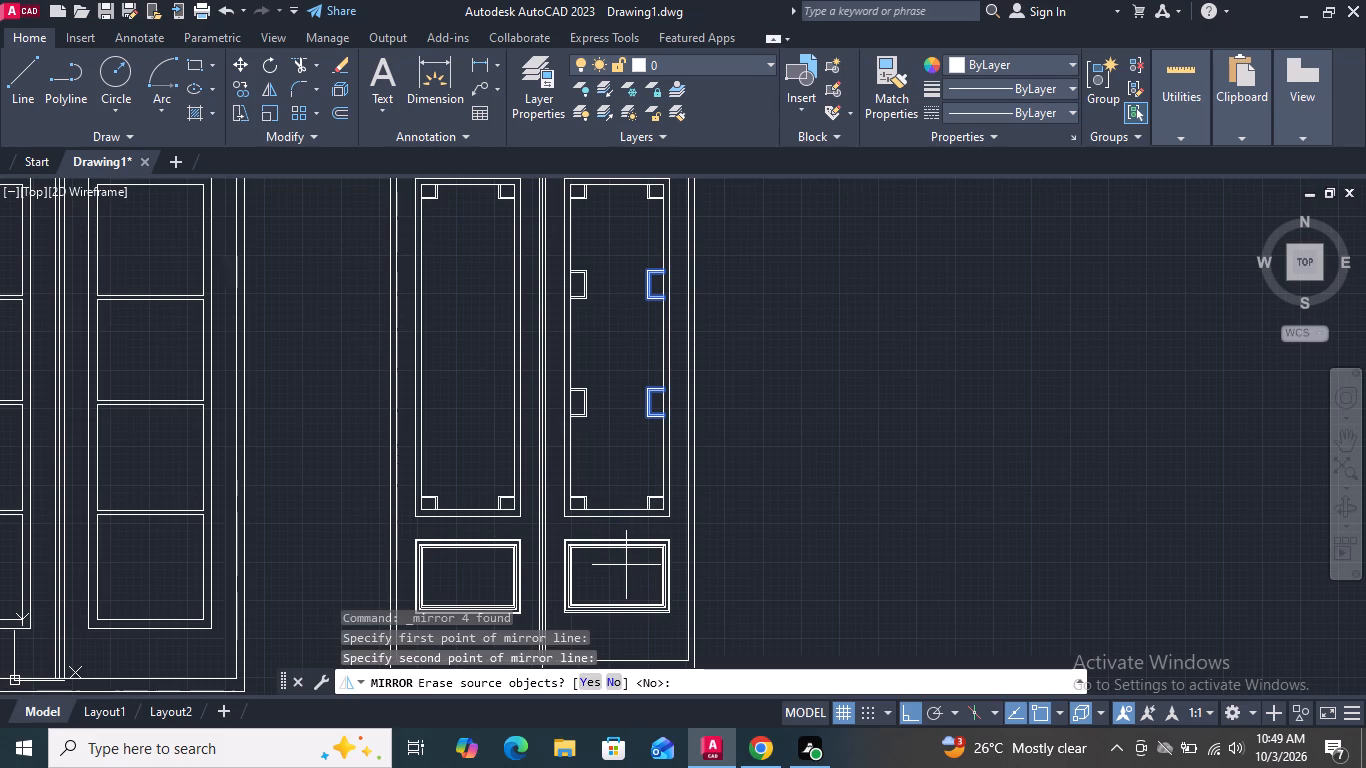
Copy the right pane's four edge brackets to the left pane, aligning the midpoints of the panes' bottom edges.
scroll(606, 351, "up", 2)
left_click_drag(590, 548, 588, 536)
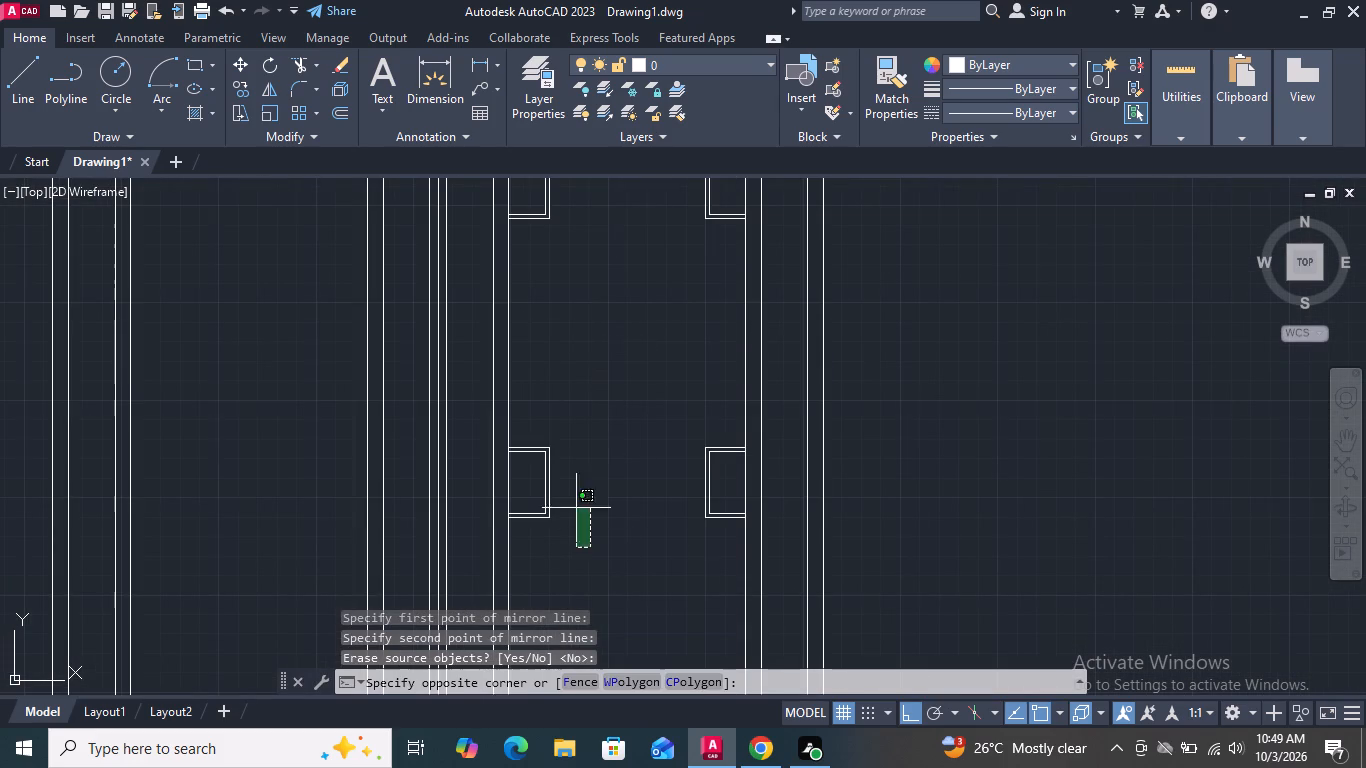
left_click(544, 424)
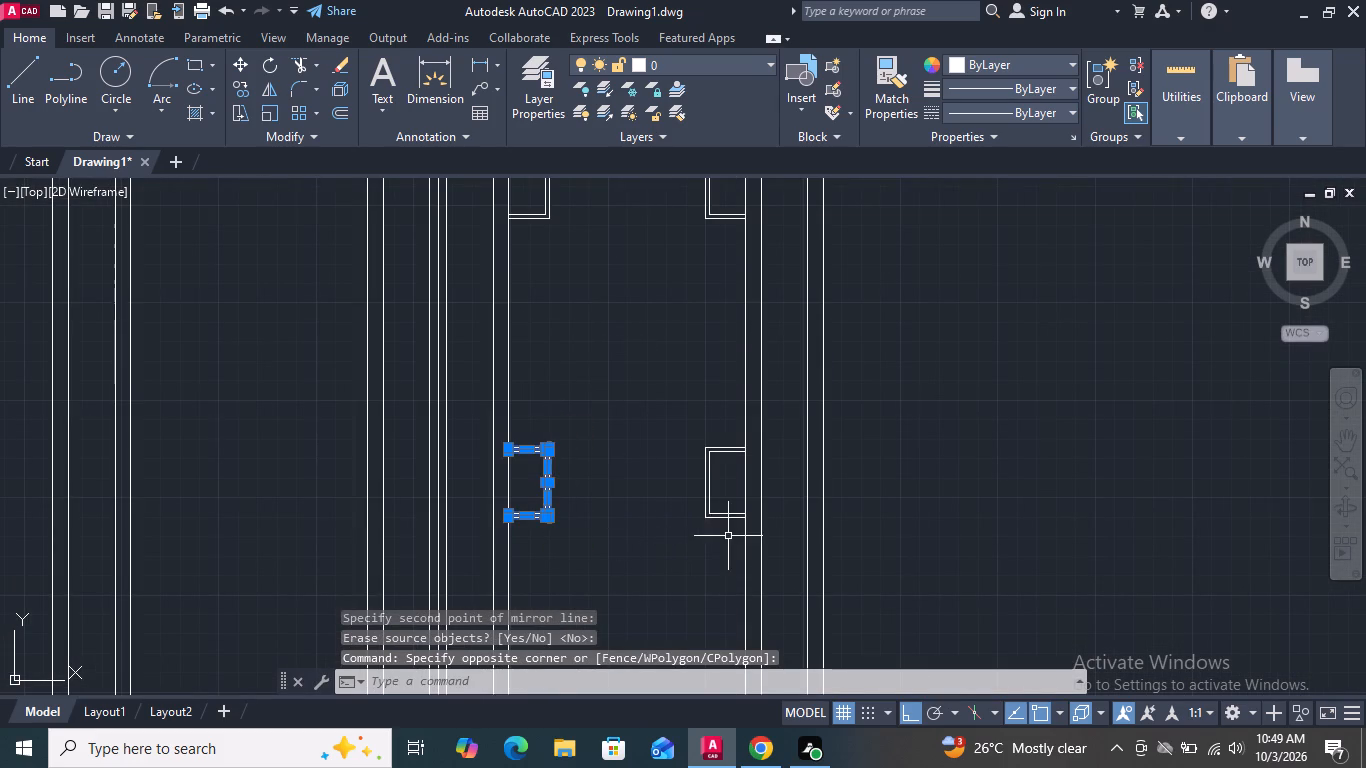
left_click(728, 536)
left_click(677, 429)
scroll(664, 507, "down", 3)
scroll(657, 409, "up", 3)
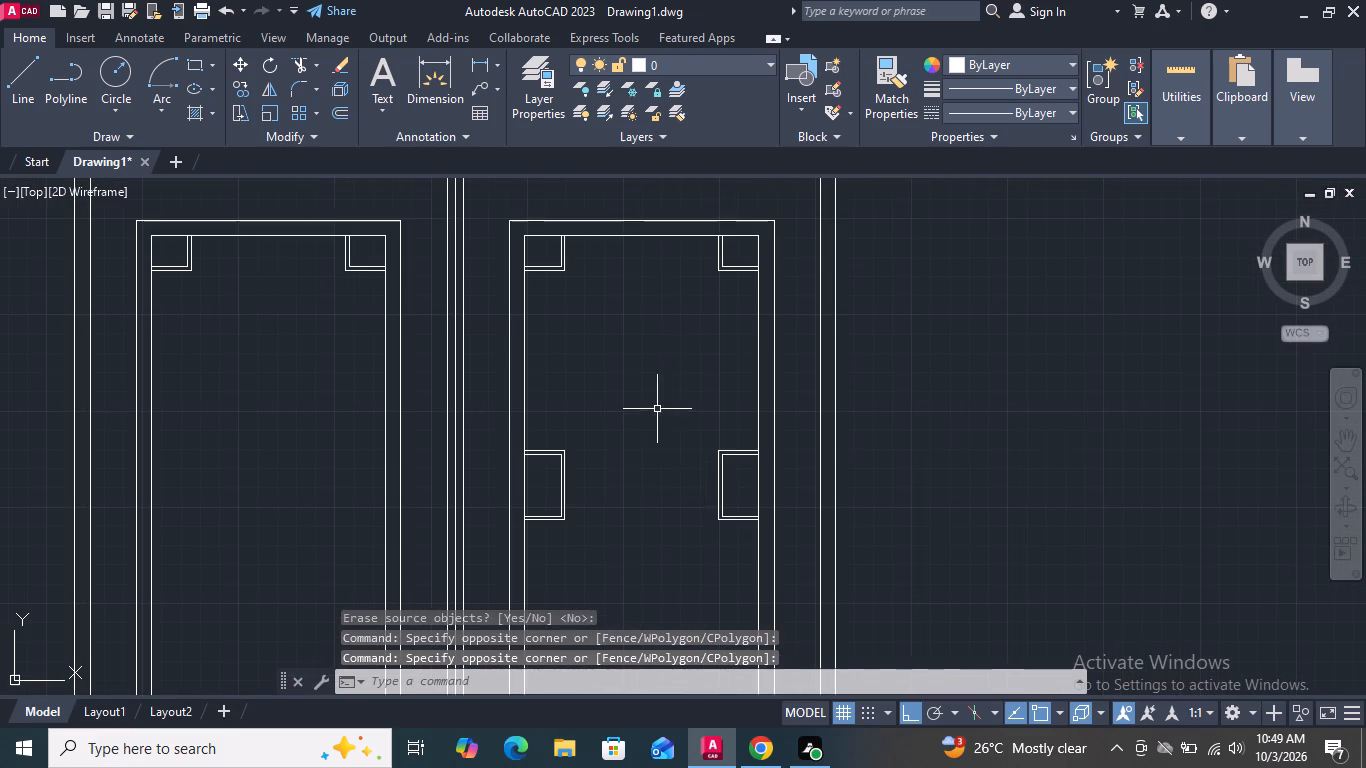
left_click_drag(737, 541, 728, 522)
left_click(679, 420)
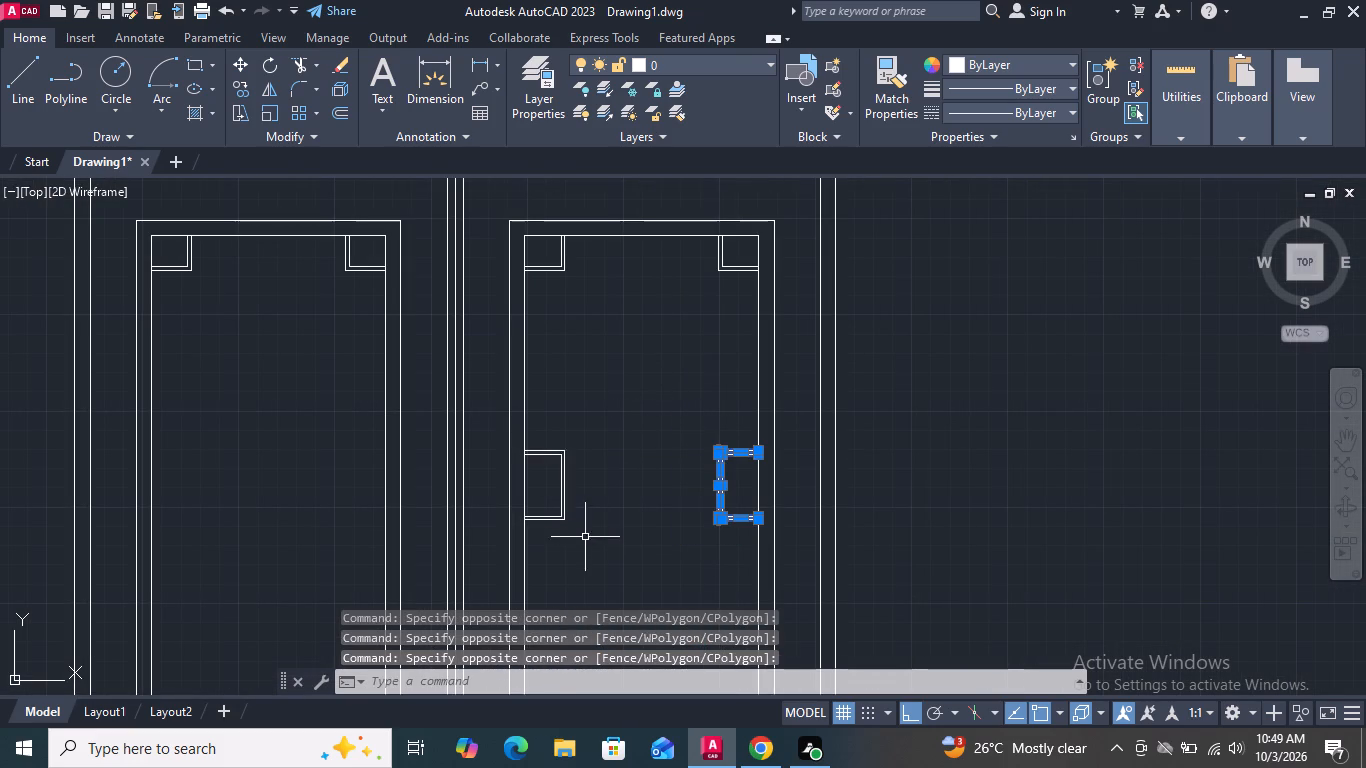
left_click_drag(591, 546, 591, 510)
left_click(550, 415)
scroll(599, 401, "down", 3)
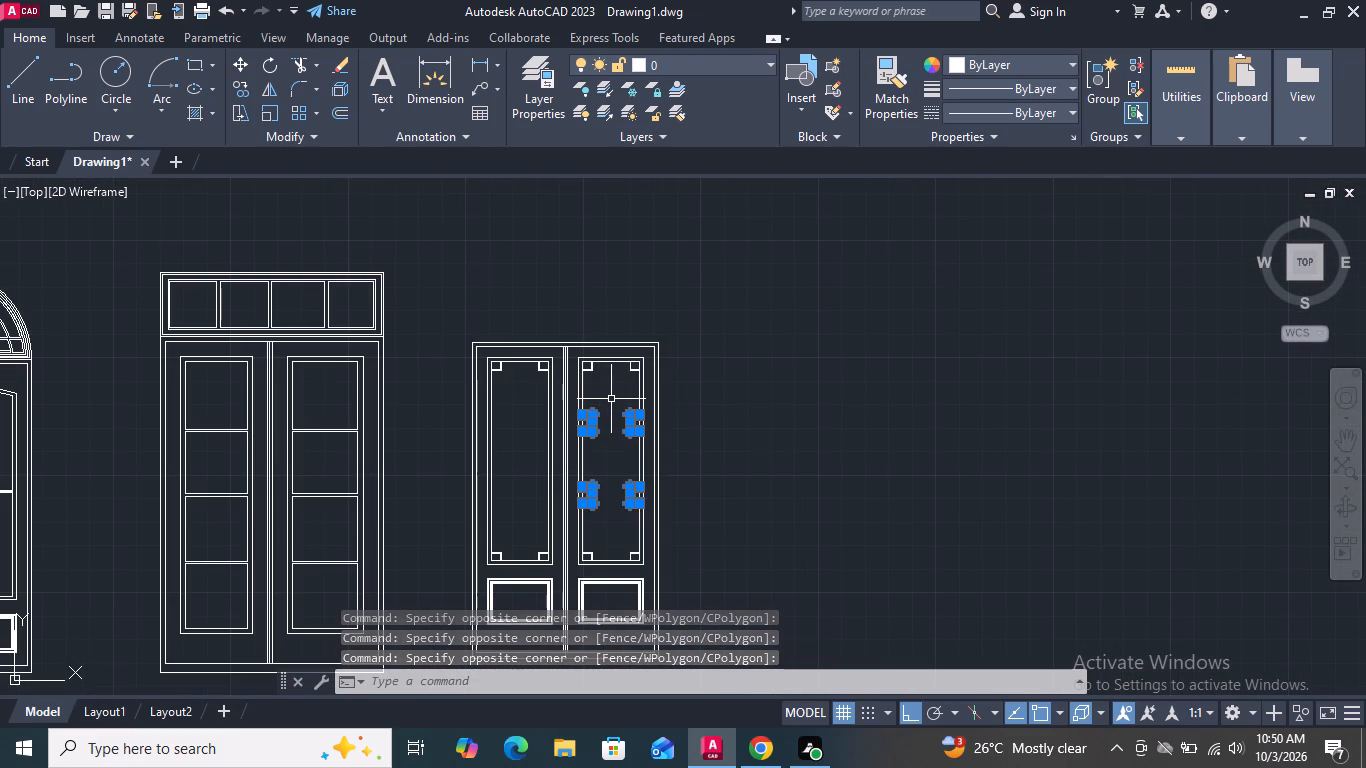
type("co")
key("Return")
scroll(600, 556, "up", 2)
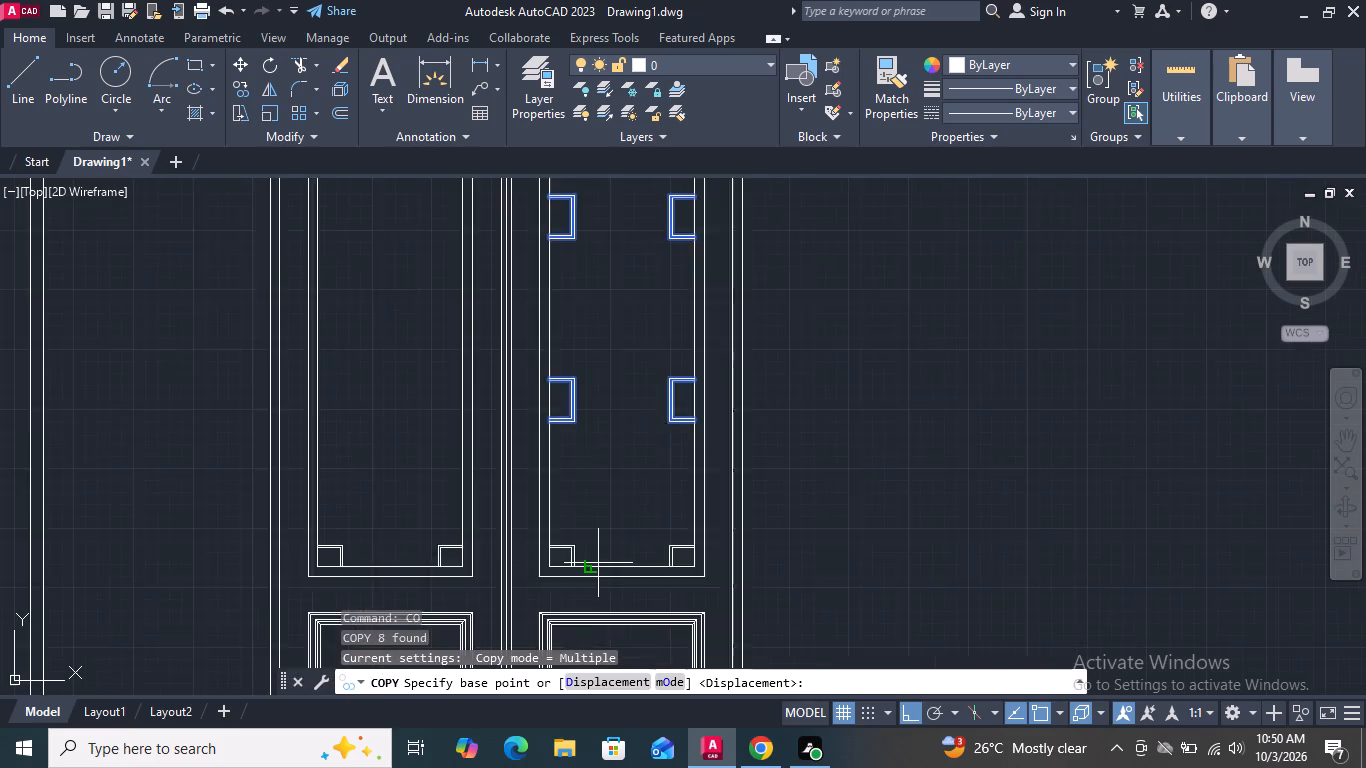
scroll(598, 563, "up", 1)
left_click(630, 567)
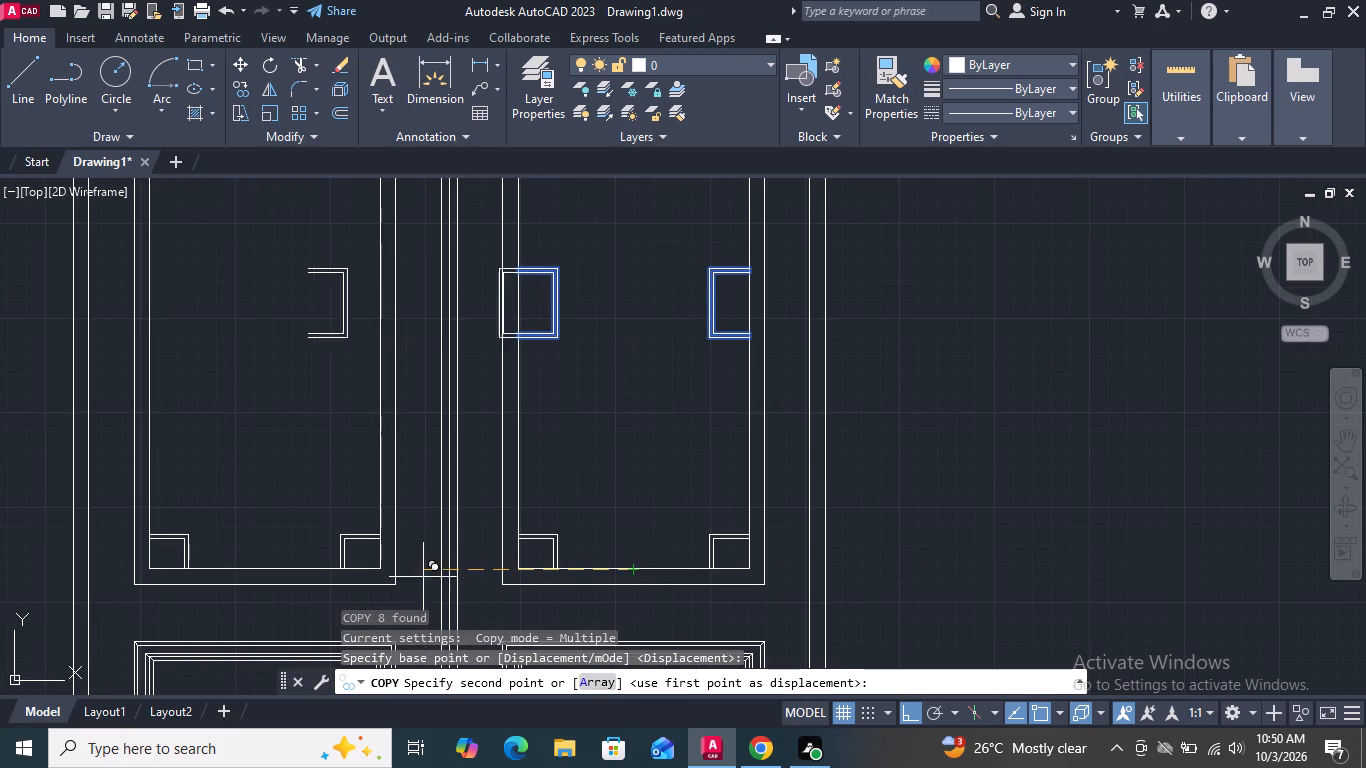
left_click(265, 567)
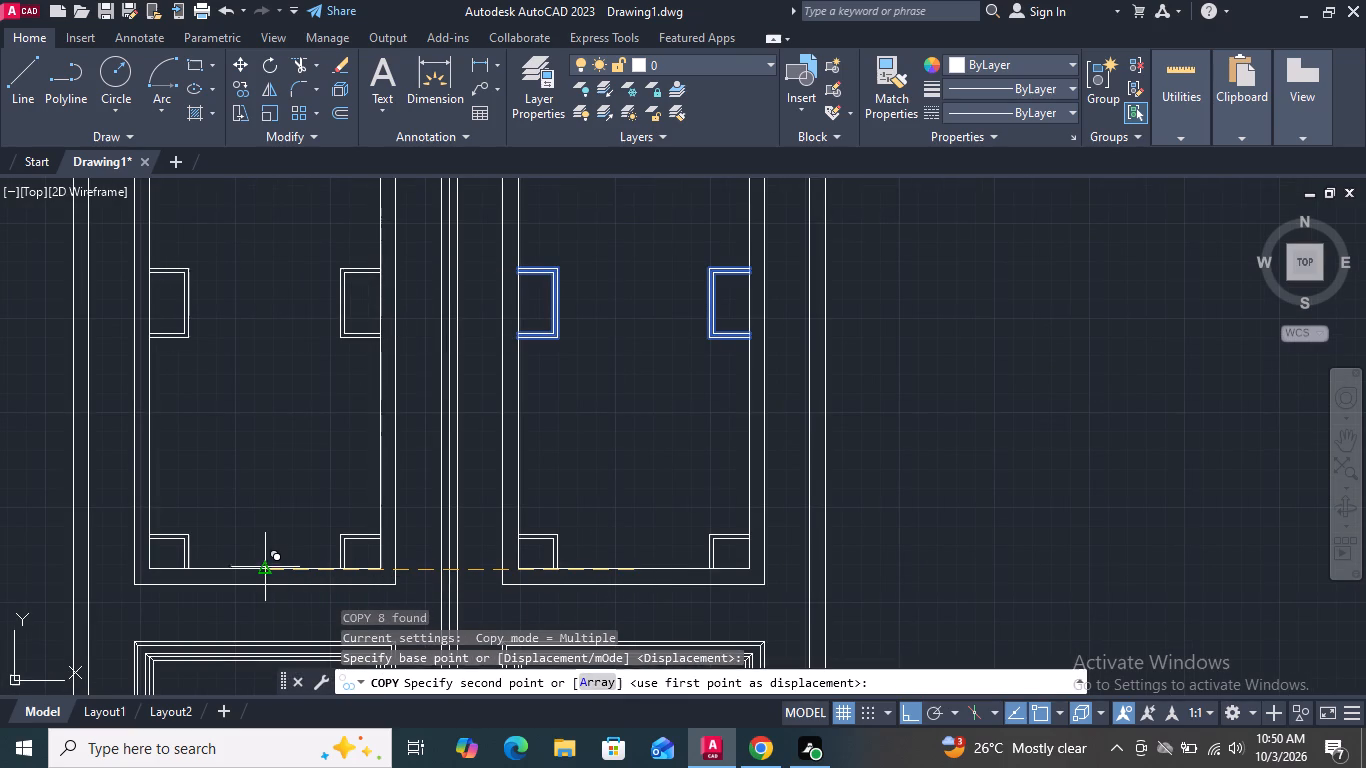
scroll(559, 551, "down", 2)
key("Escape")
With Ortho off, draw a diagonal in the left pane's top section from the upper-left bracket's outer top corner to the top-right ornament's outer corner.
scroll(714, 423, "down", 3)
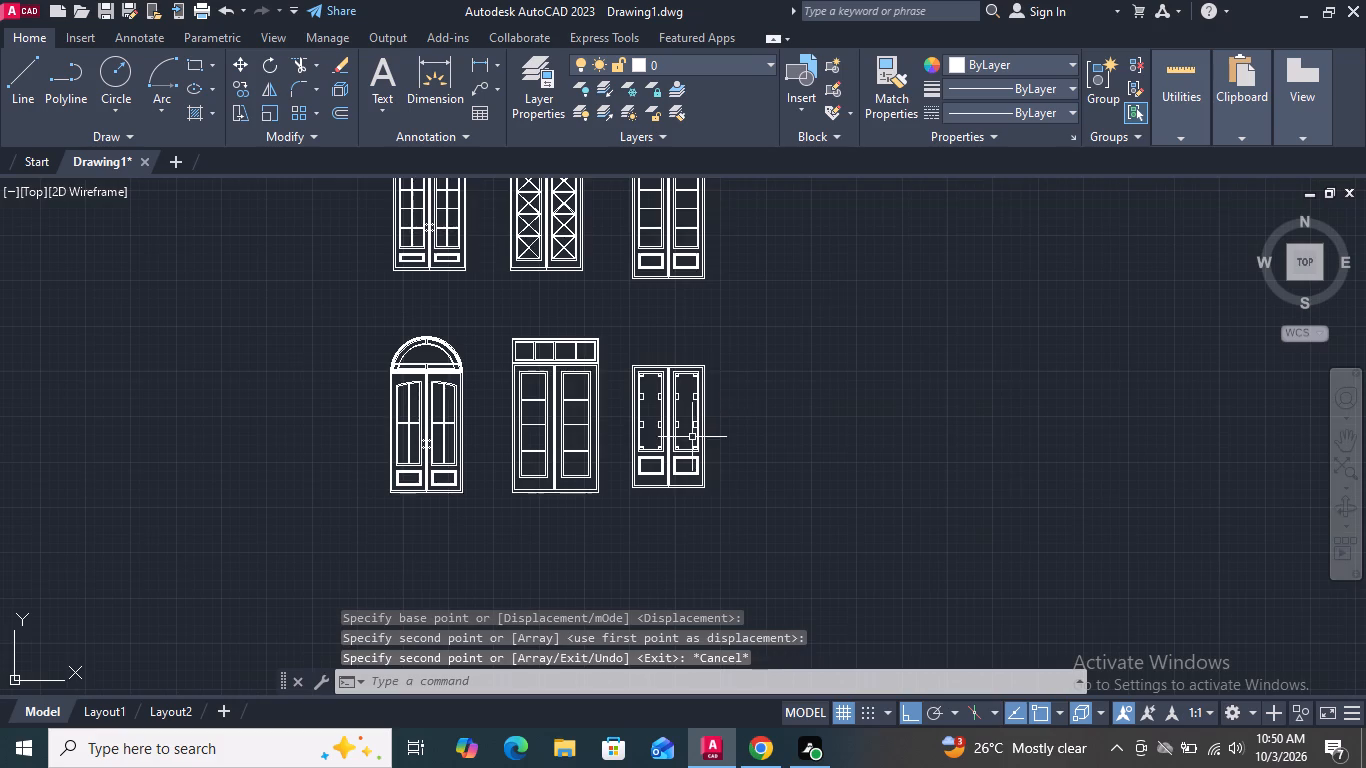
scroll(692, 437, "up", 3)
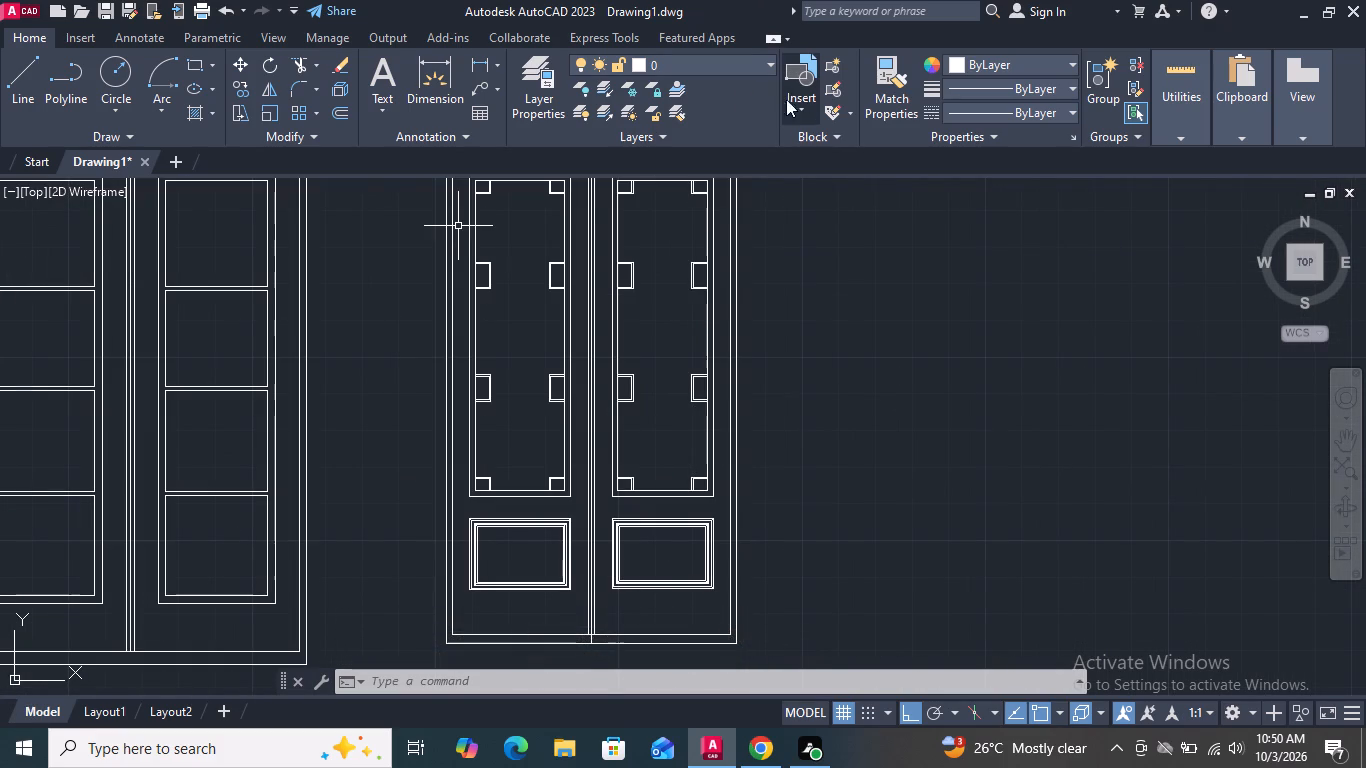
scroll(959, 418, "down", 1)
scroll(693, 288, "up", 2)
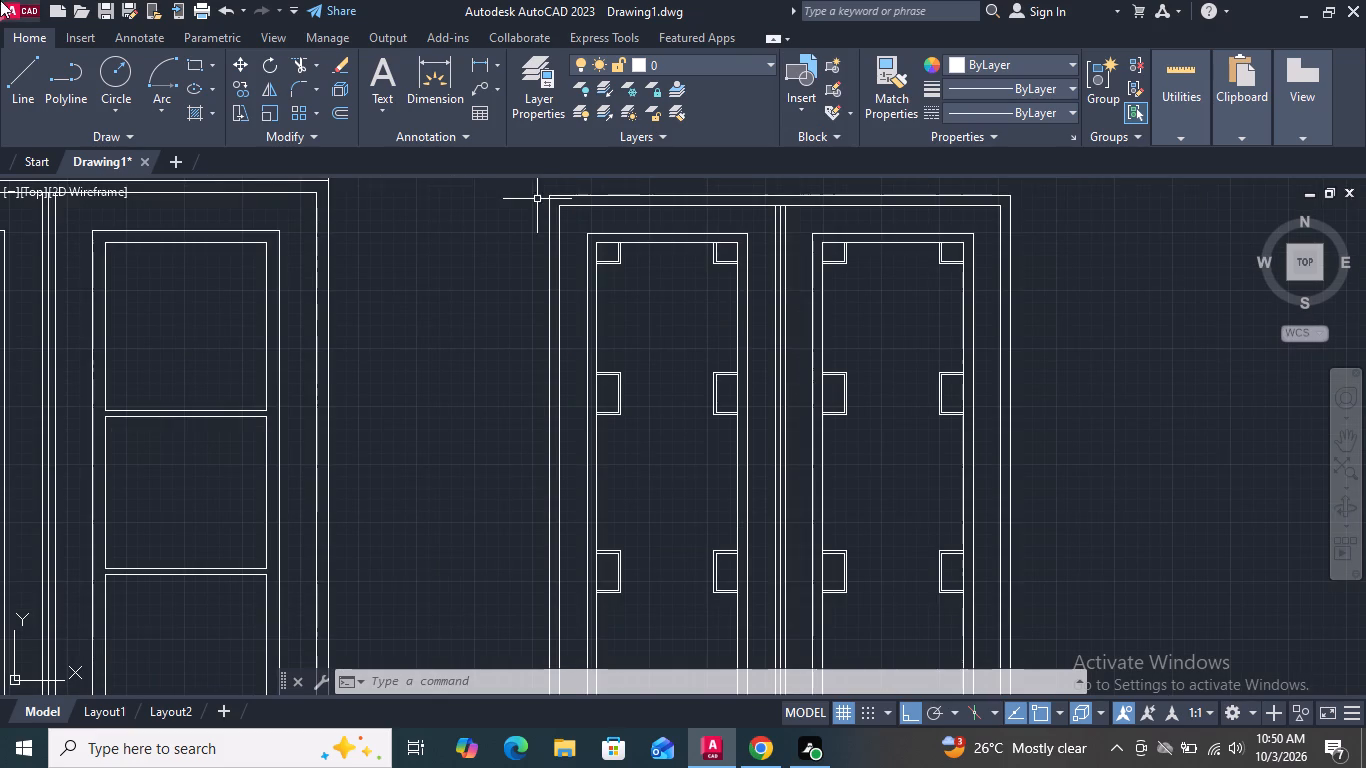
left_click(21, 96)
scroll(684, 371, "up", 2)
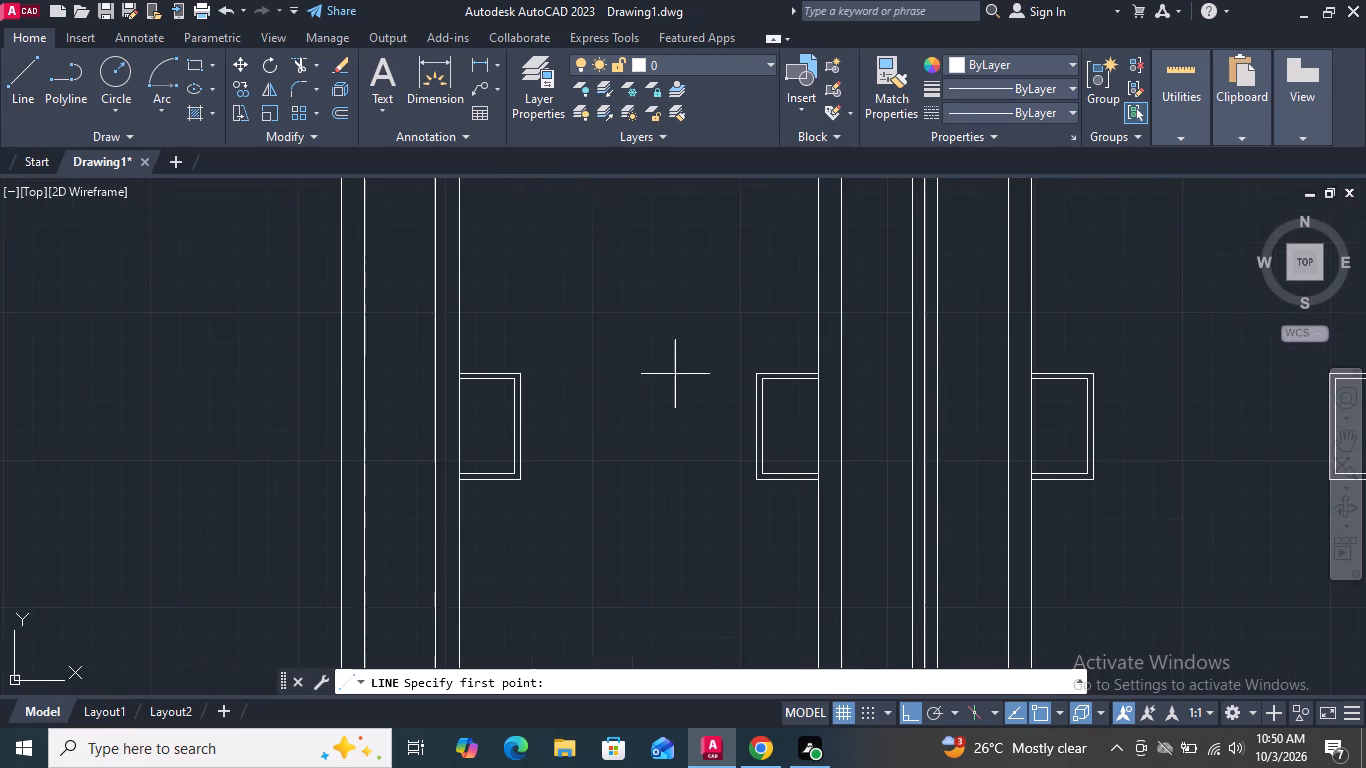
scroll(518, 361, "up", 2)
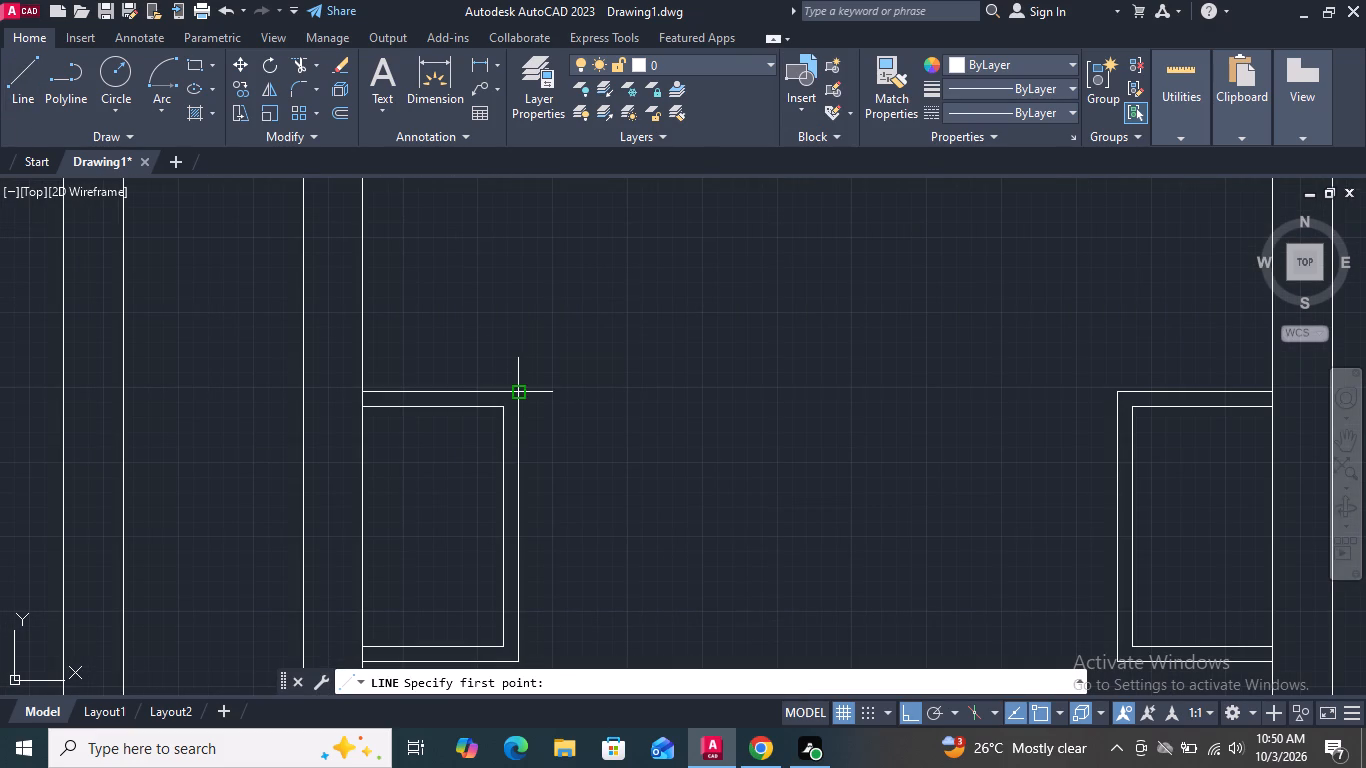
left_click(517, 393)
scroll(630, 531, "down", 2)
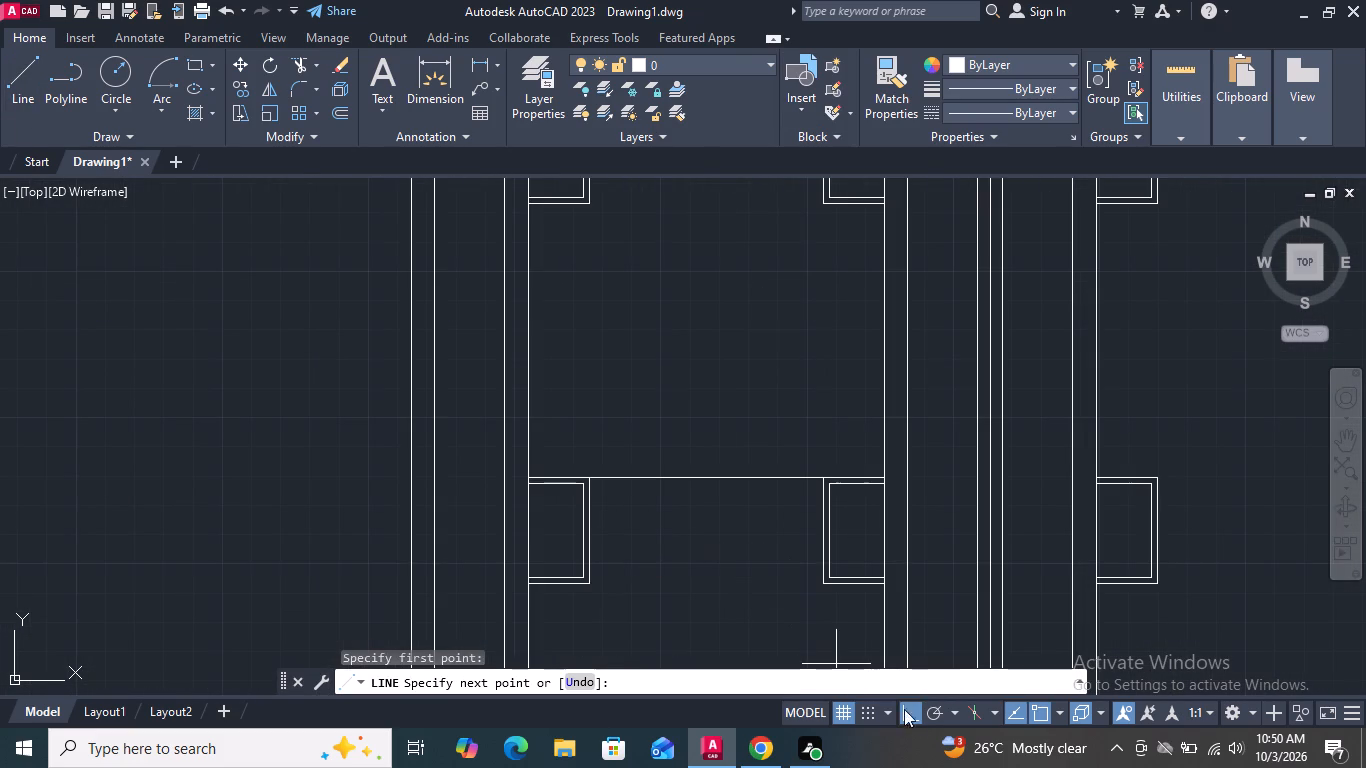
left_click(909, 714)
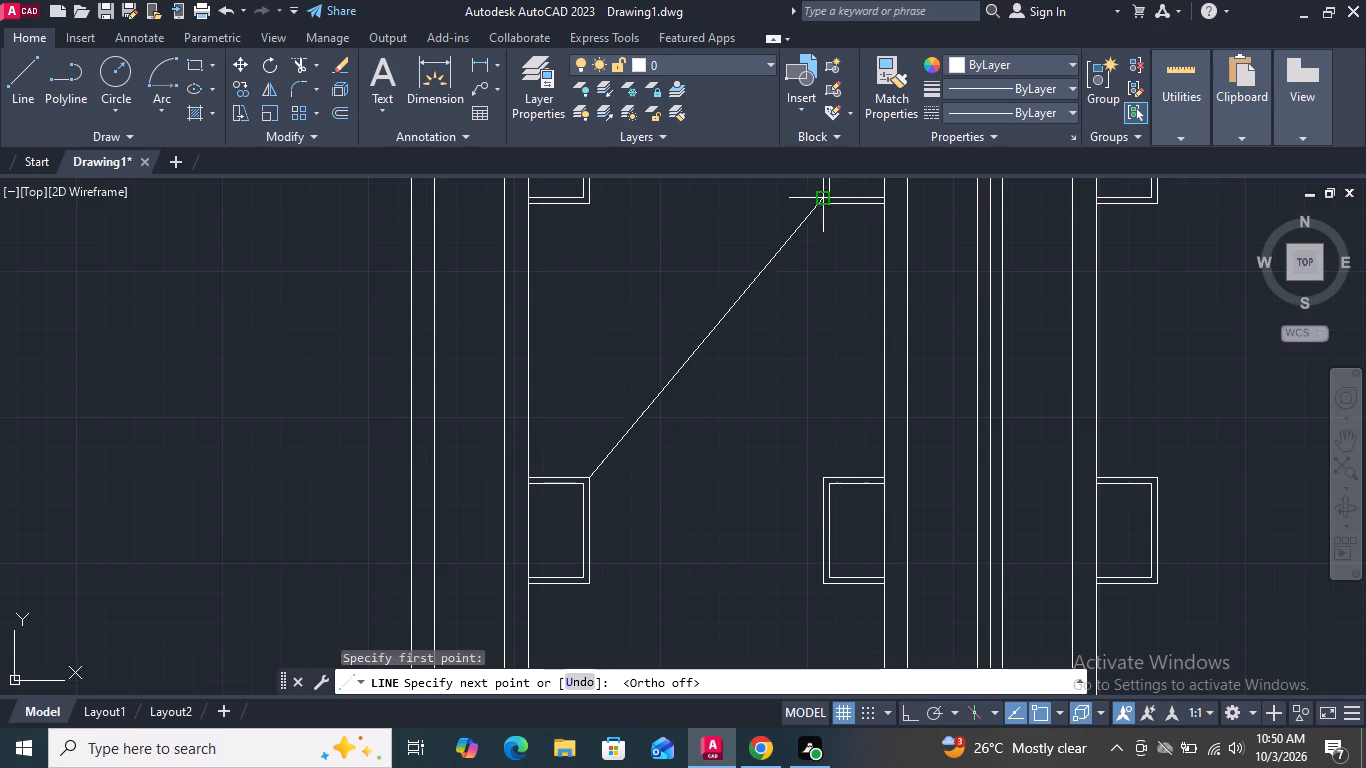
middle_click_drag(772, 308, 724, 394)
scroll(765, 298, "up", 3)
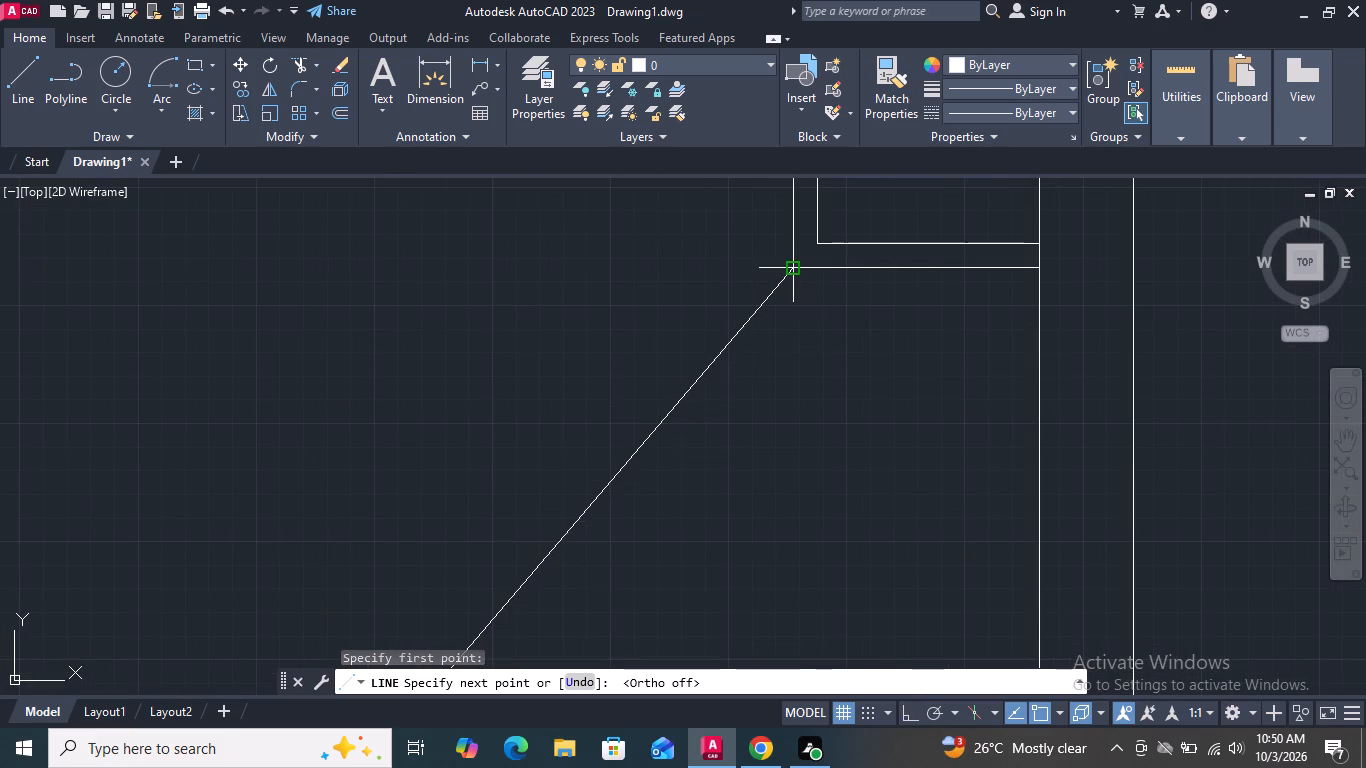
left_click(791, 270)
scroll(719, 291, "down", 3)
key("space")
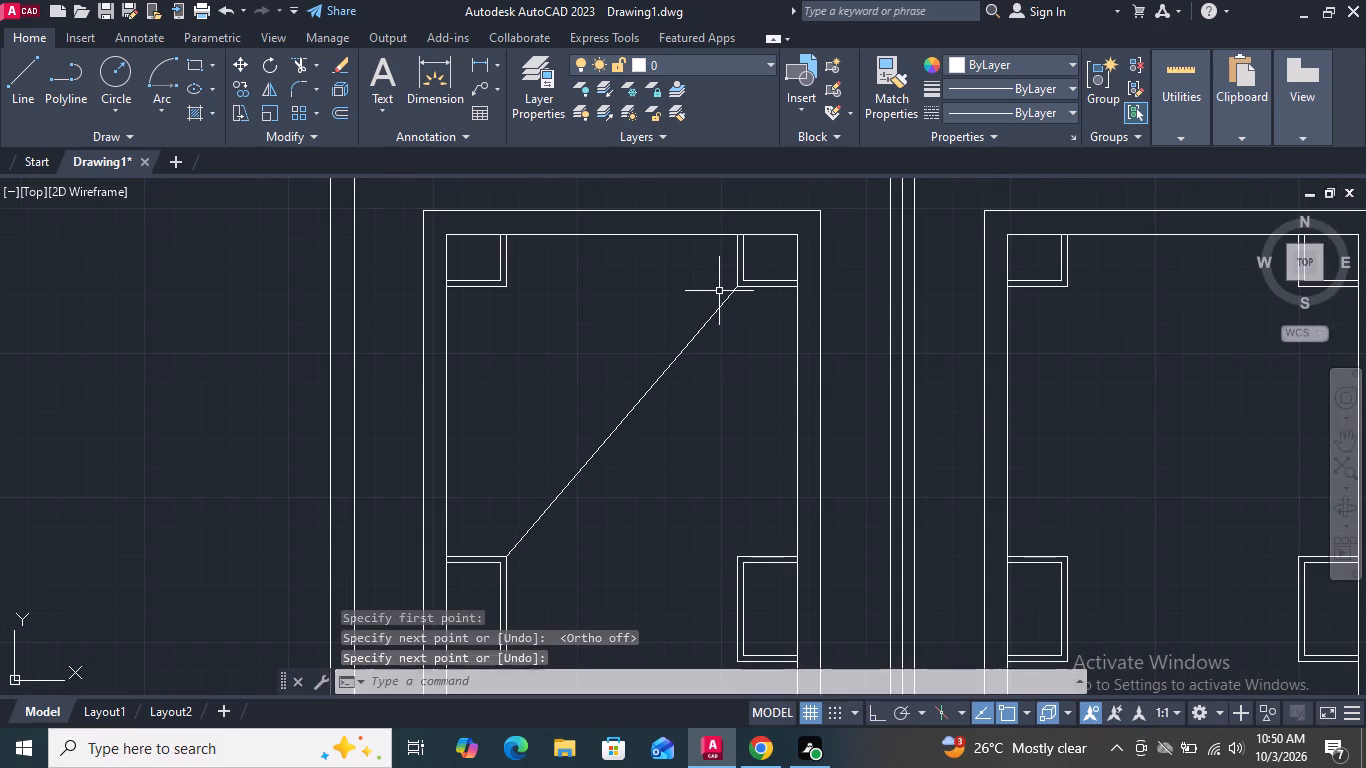
Draw the crossing diagonal in the left pane's top section from the top-left ornament's outer corner to the upper-right bracket's outer top corner.
key("space")
scroll(508, 290, "up", 2)
left_click(503, 287)
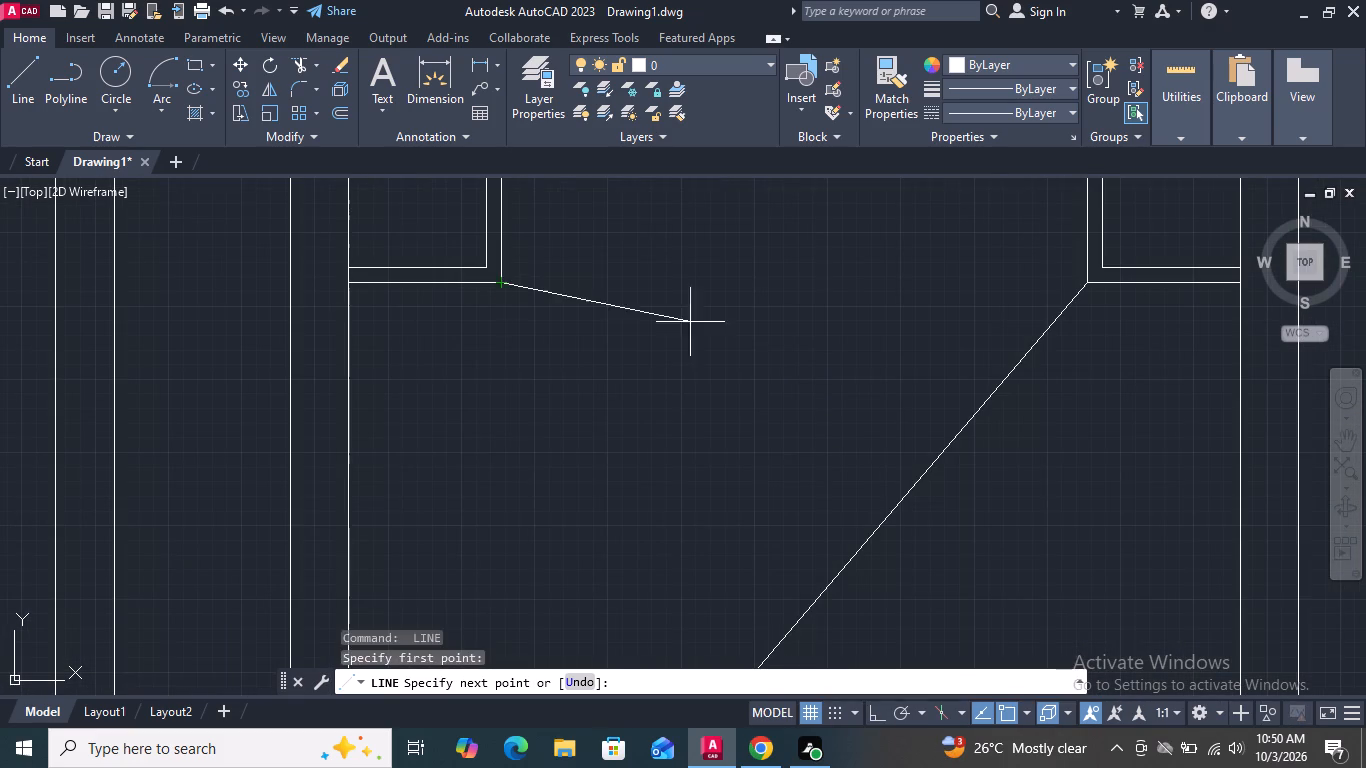
scroll(710, 325, "down", 3)
scroll(755, 449, "up", 2)
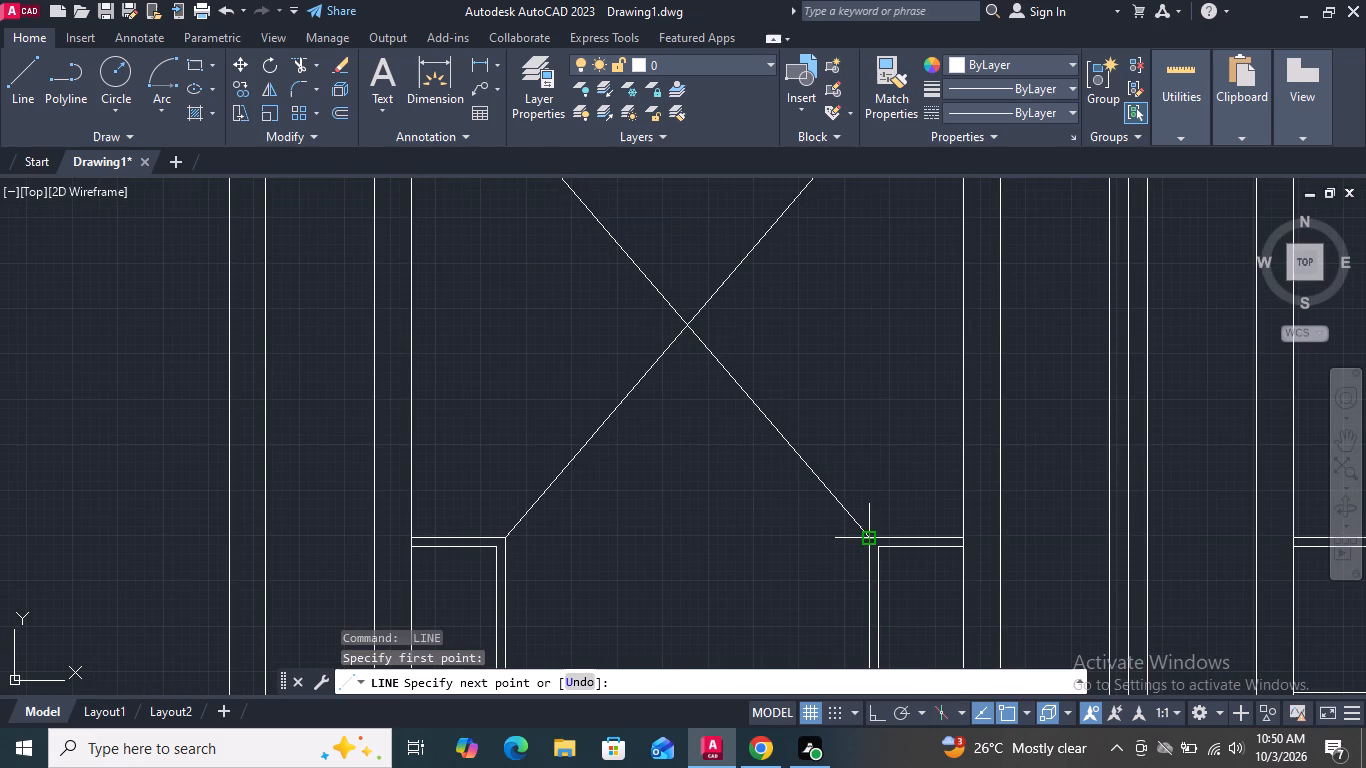
left_click(870, 536)
scroll(732, 532, "down", 3)
key("space")
Draw two crossing diagonals in the right pane's top section, connecting the outer corners of the top ornaments and upper brackets.
key("space")
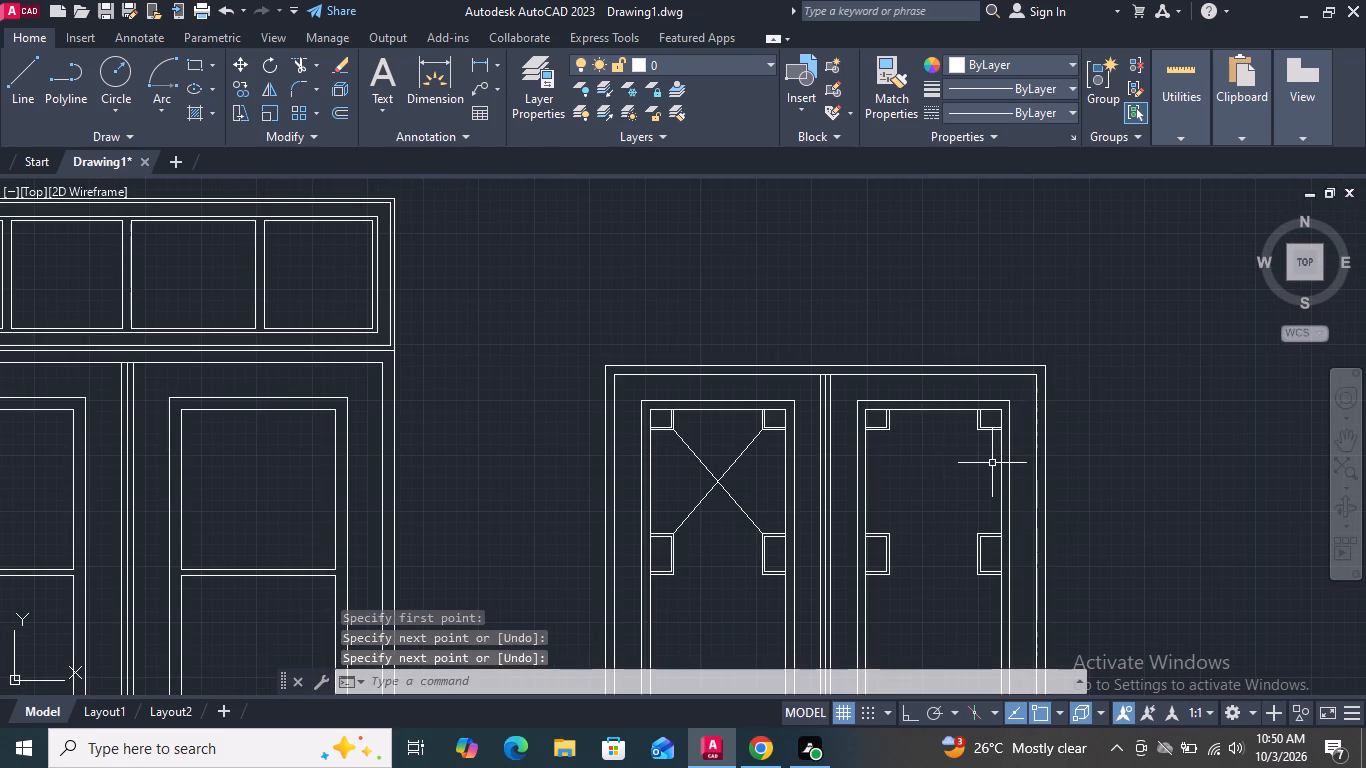
scroll(888, 445, "up", 3)
left_click(877, 396)
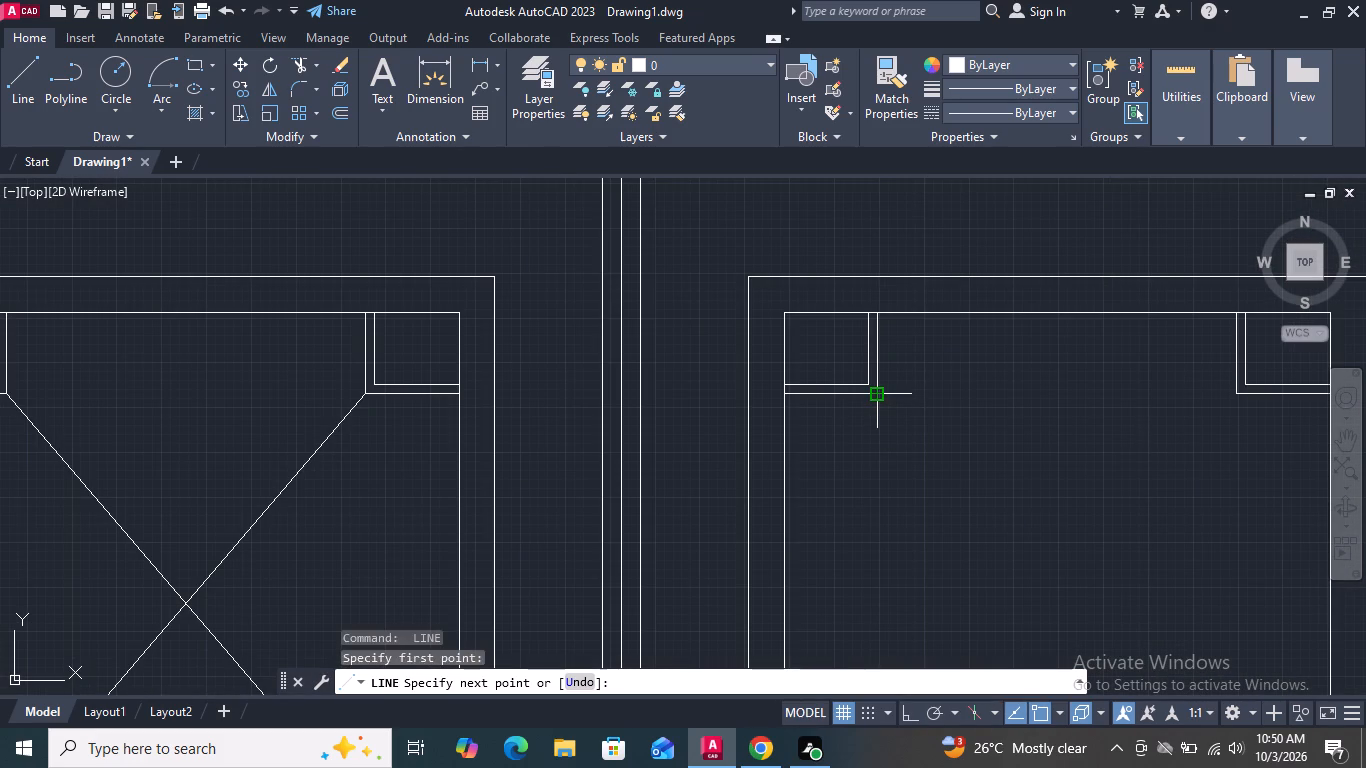
scroll(877, 395, "down", 3)
scroll(971, 492, "up", 3)
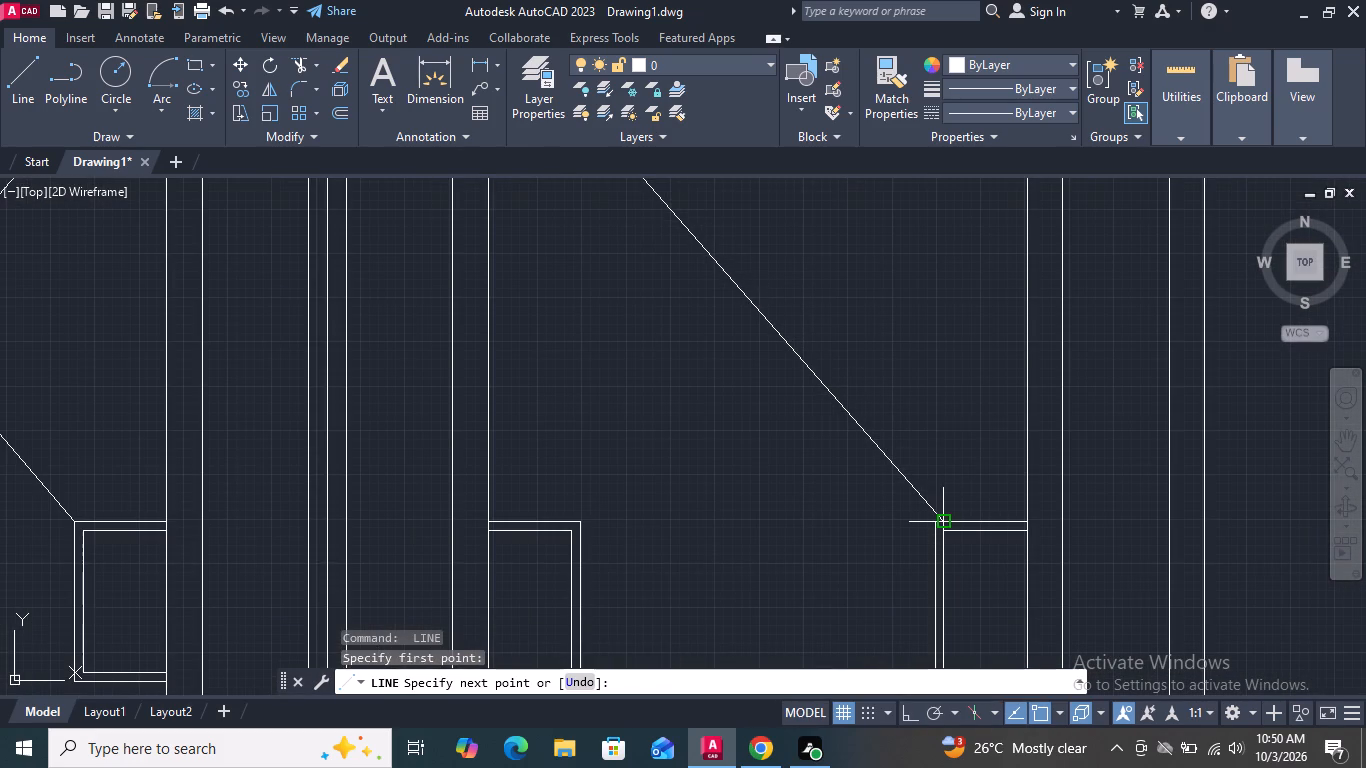
left_click(936, 520)
key("space")
key("space")
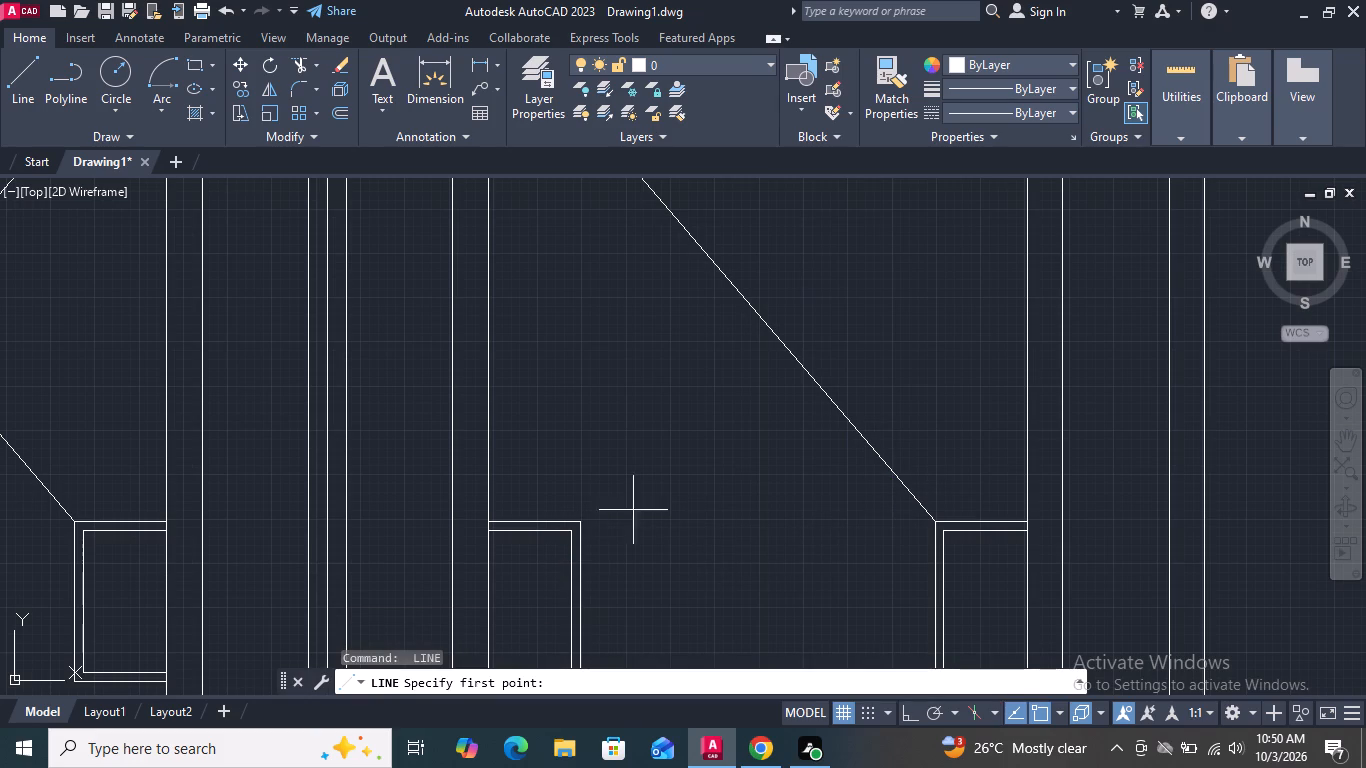
left_click(579, 517)
scroll(661, 552, "down", 2)
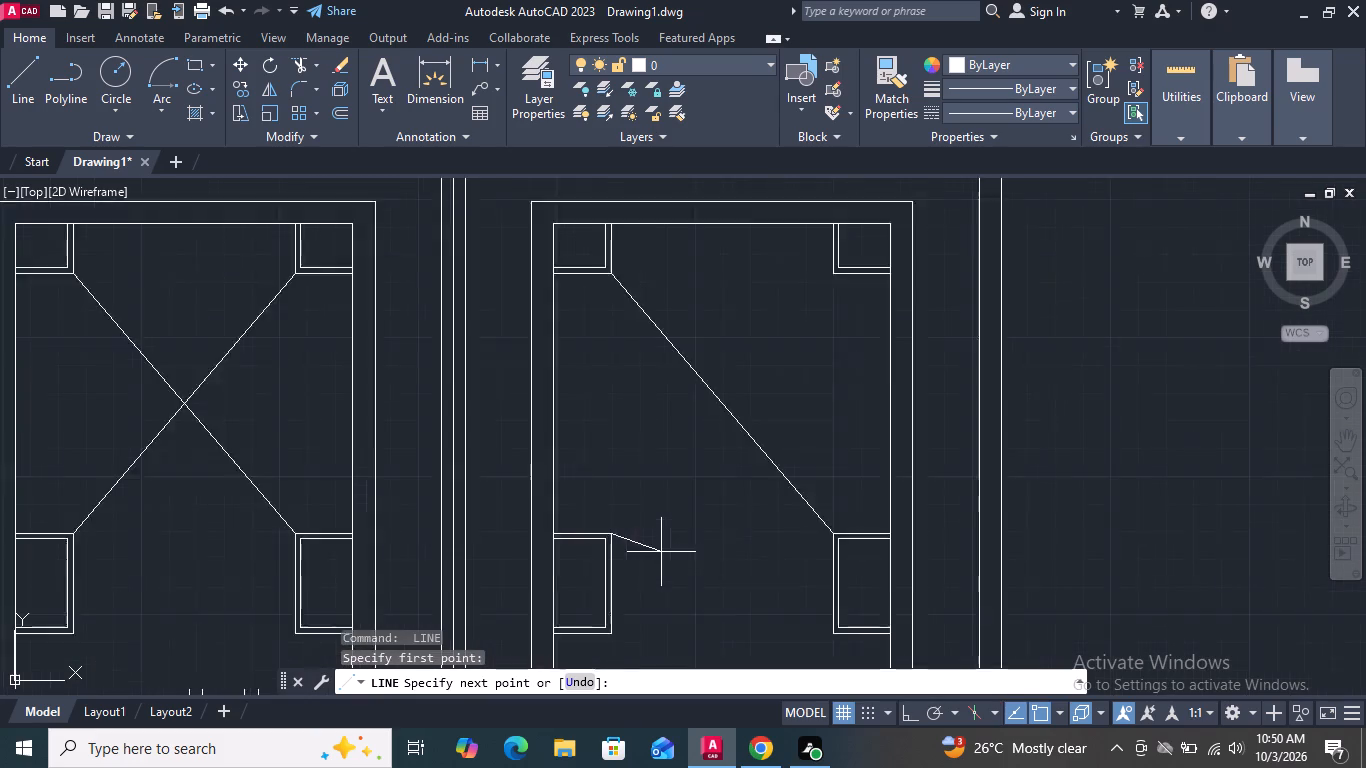
scroll(745, 382, "up", 3)
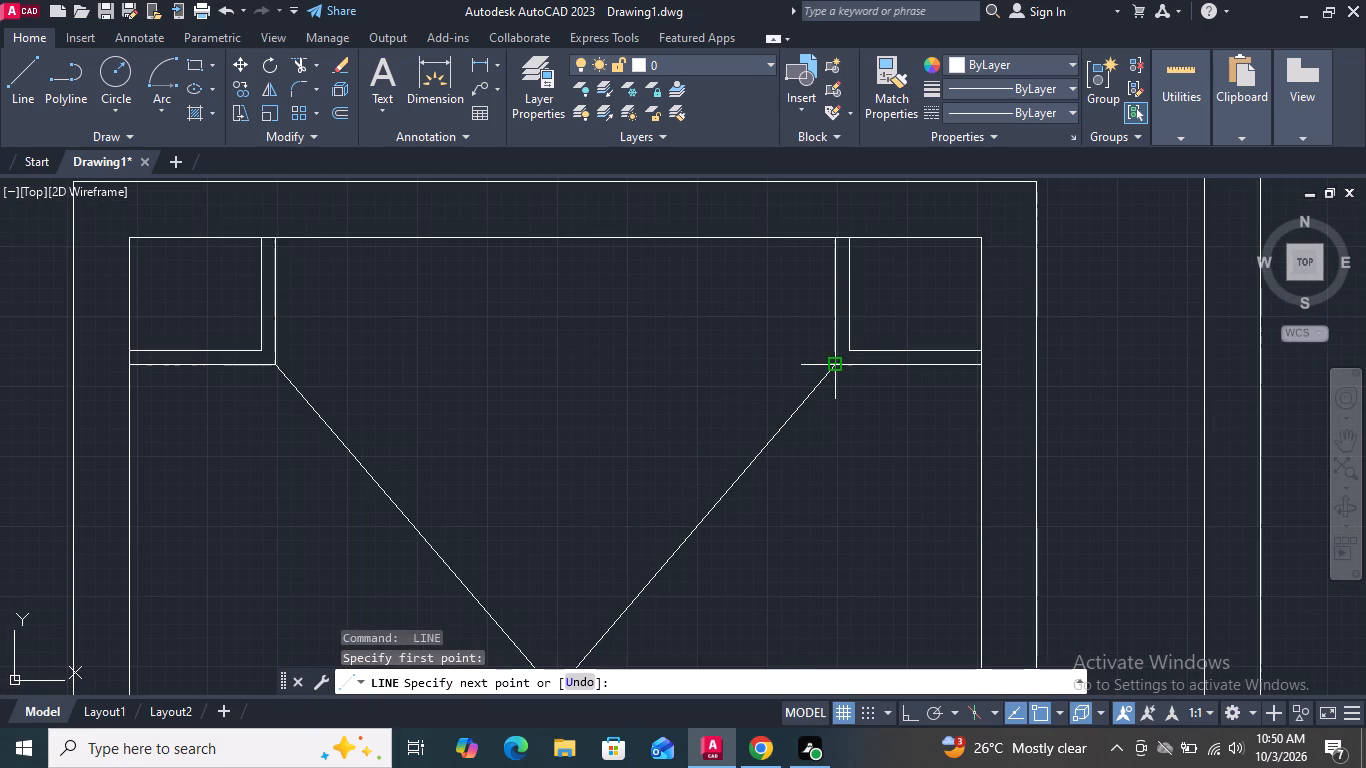
left_click(835, 364)
scroll(803, 348, "down", 3)
key("space")
Draw a diagonal in the right pane's middle section from the lower-left bracket's outer top corner to the upper-right bracket's outer bottom corner.
scroll(826, 298, "down", 3)
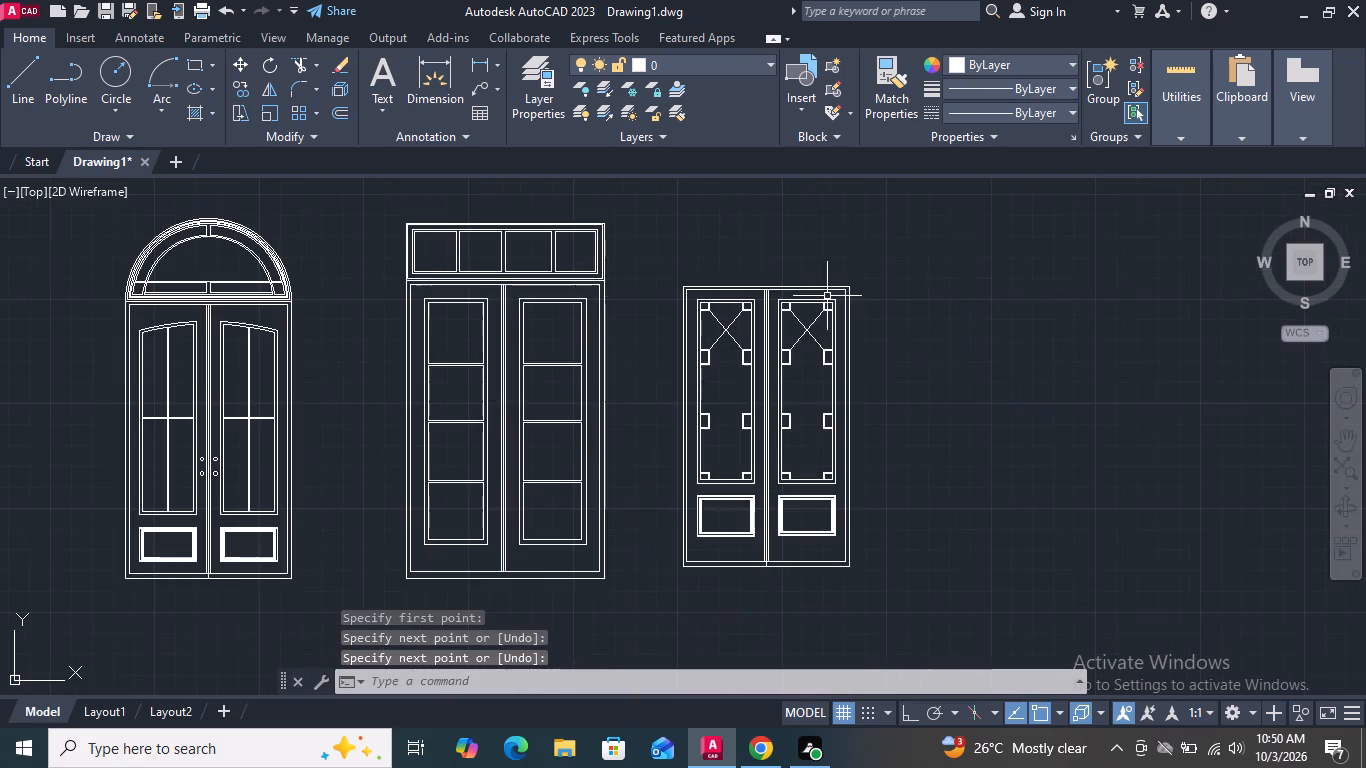
scroll(828, 433, "up", 3)
scroll(770, 310, "up", 1)
scroll(698, 359, "up", 2)
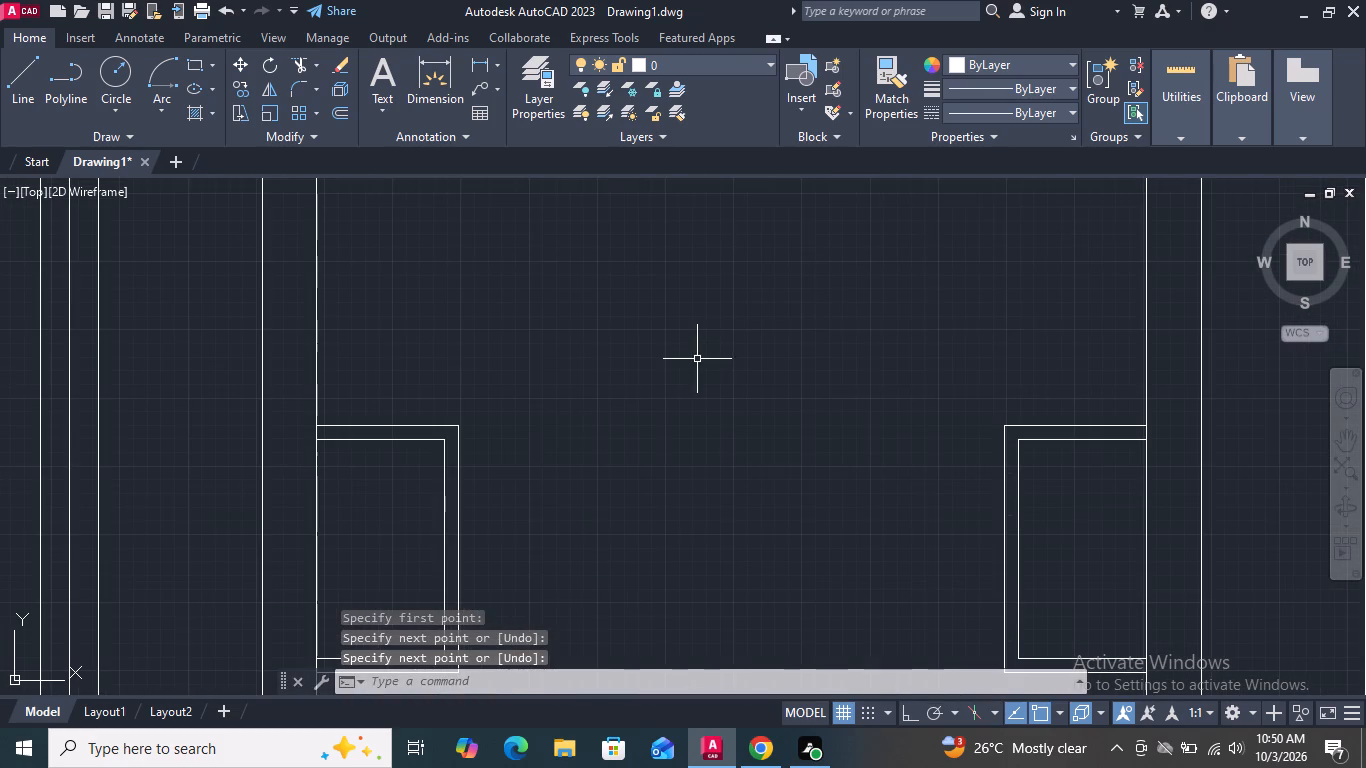
key("space")
left_click(461, 425)
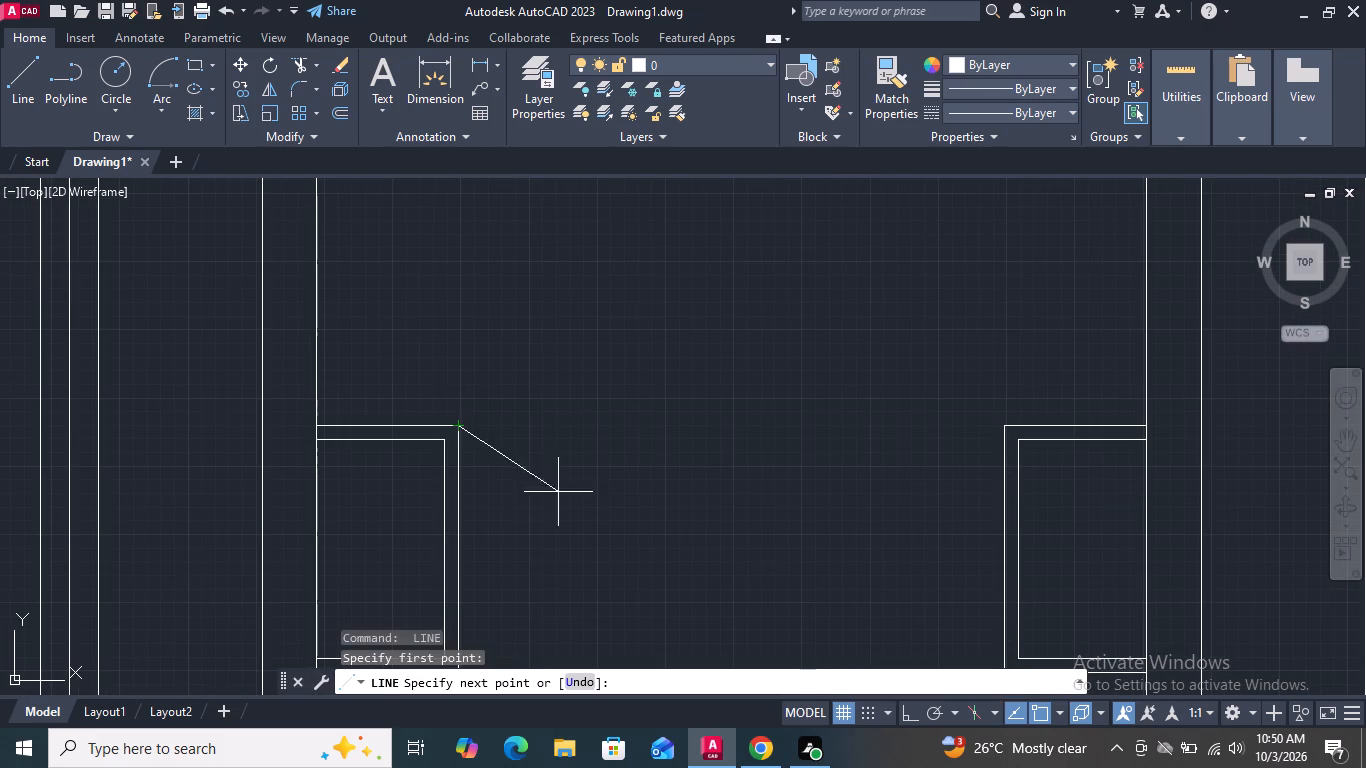
scroll(592, 582, "down", 3)
scroll(665, 406, "up", 3)
middle_click_drag(715, 345, 715, 395)
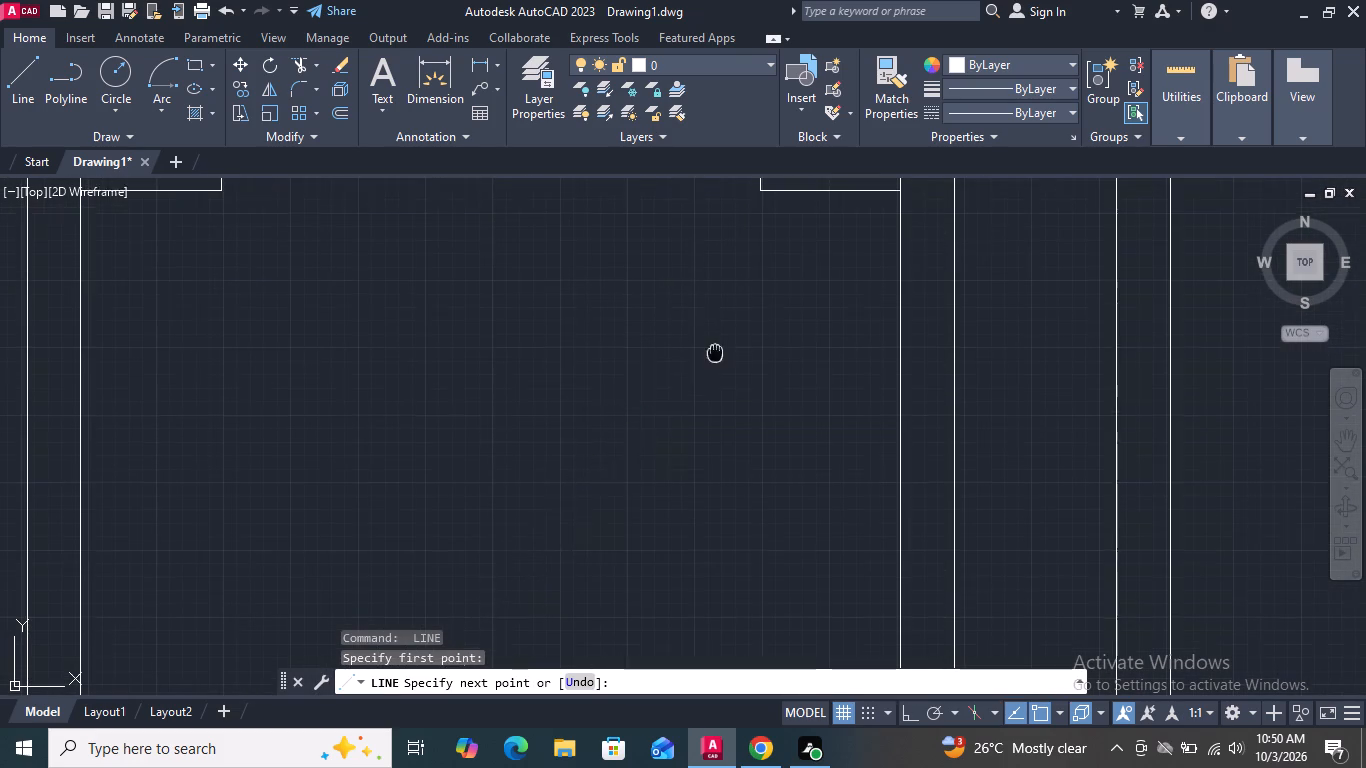
middle_click_drag(715, 395, 715, 521)
left_click(760, 354)
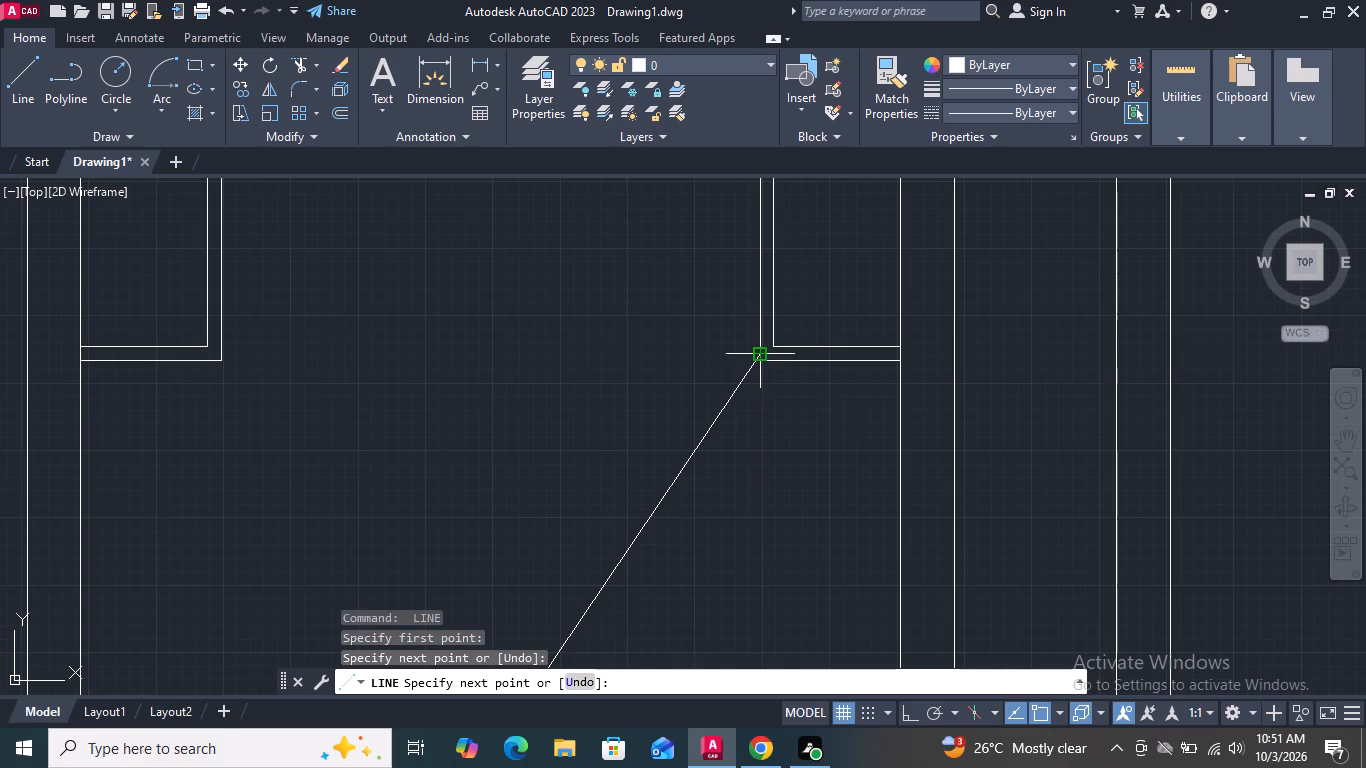
scroll(772, 387, "up", 2)
key("ctrl+z")
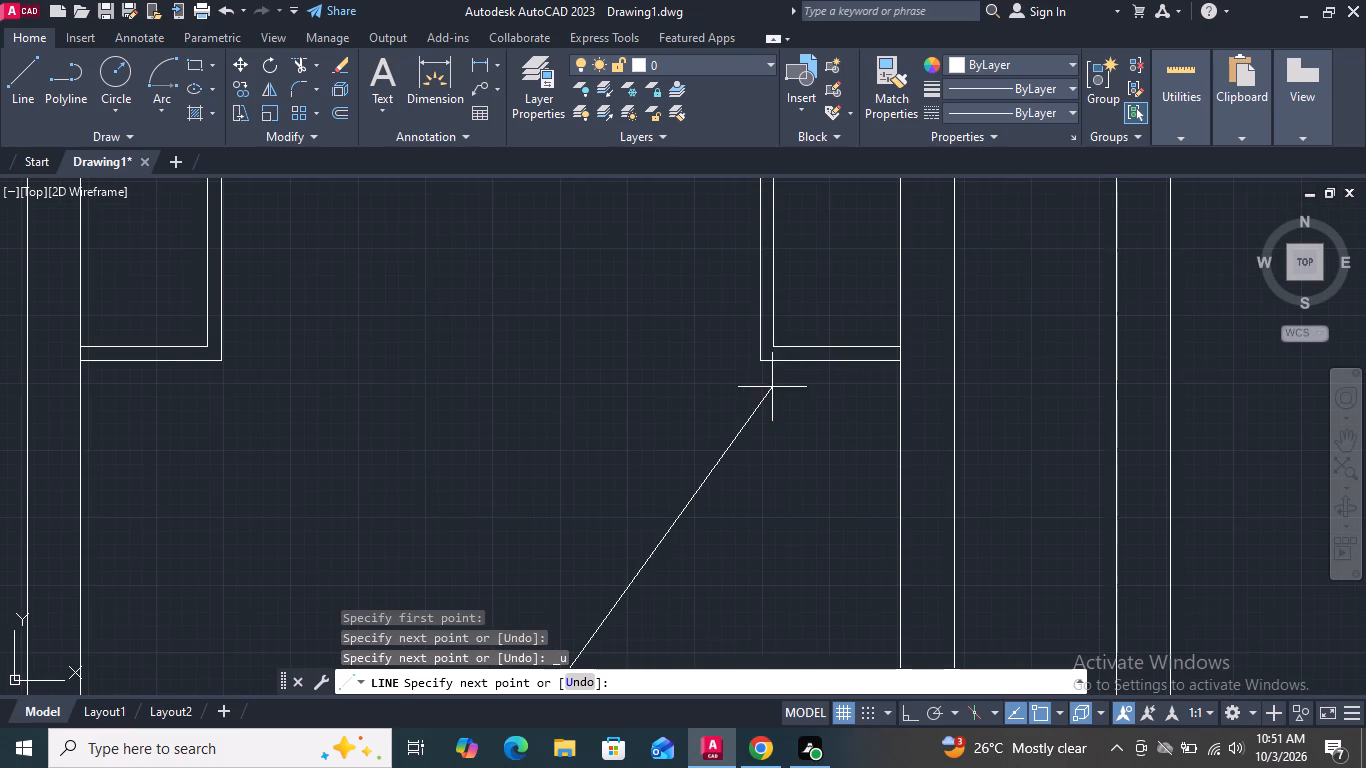
scroll(754, 366, "up", 2)
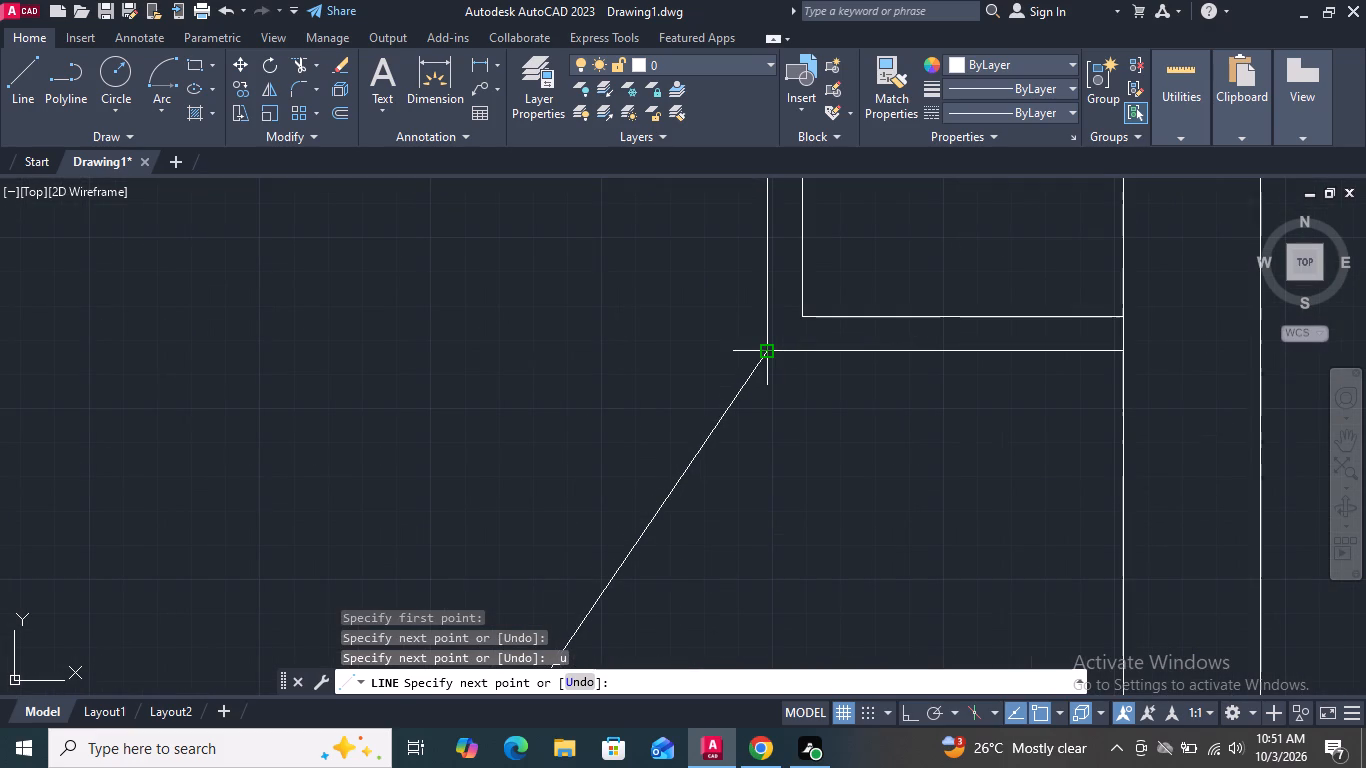
left_click(762, 352)
key("space")
Draw the crossing diagonal in the right pane's middle section from the lower-right bracket's outer top corner to the upper-left bracket's outer bottom corner.
scroll(860, 290, "down", 4)
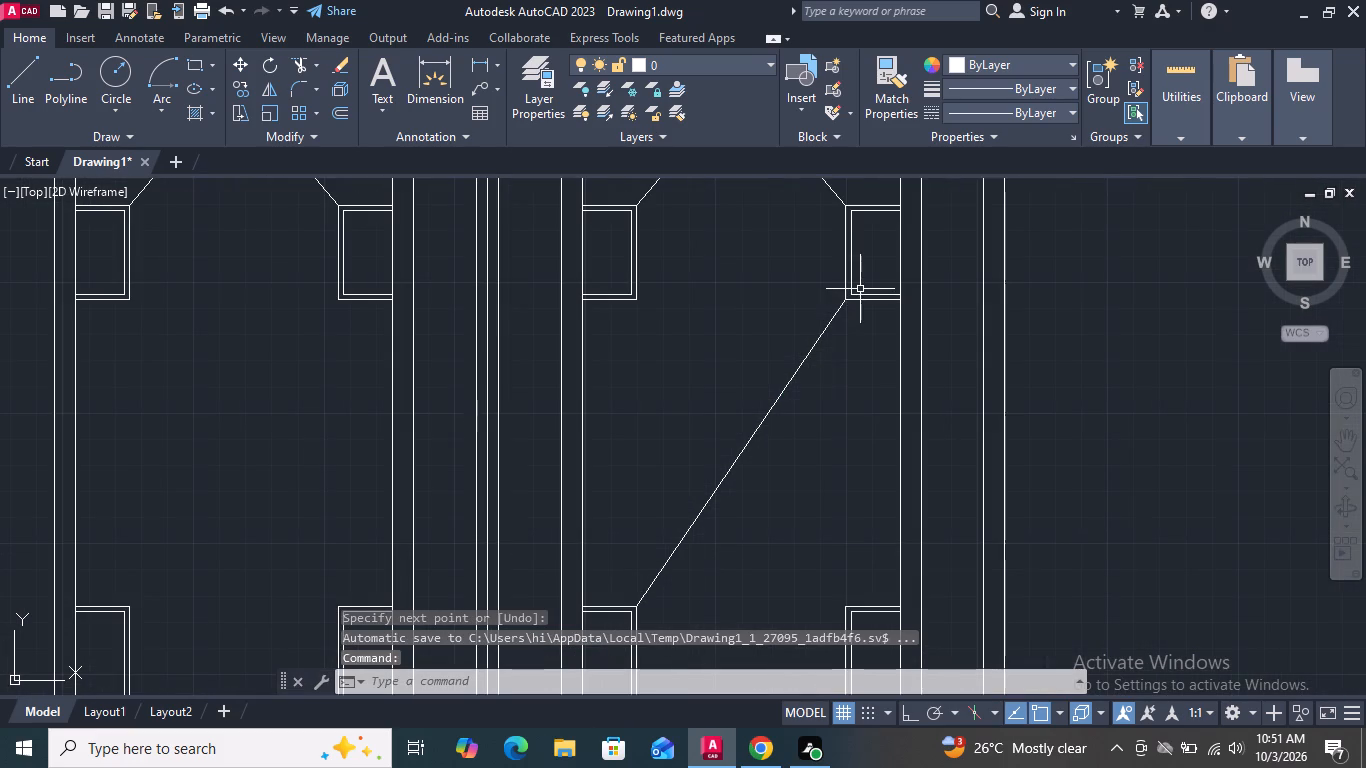
scroll(862, 631, "up", 6)
scroll(841, 480, "down", 1)
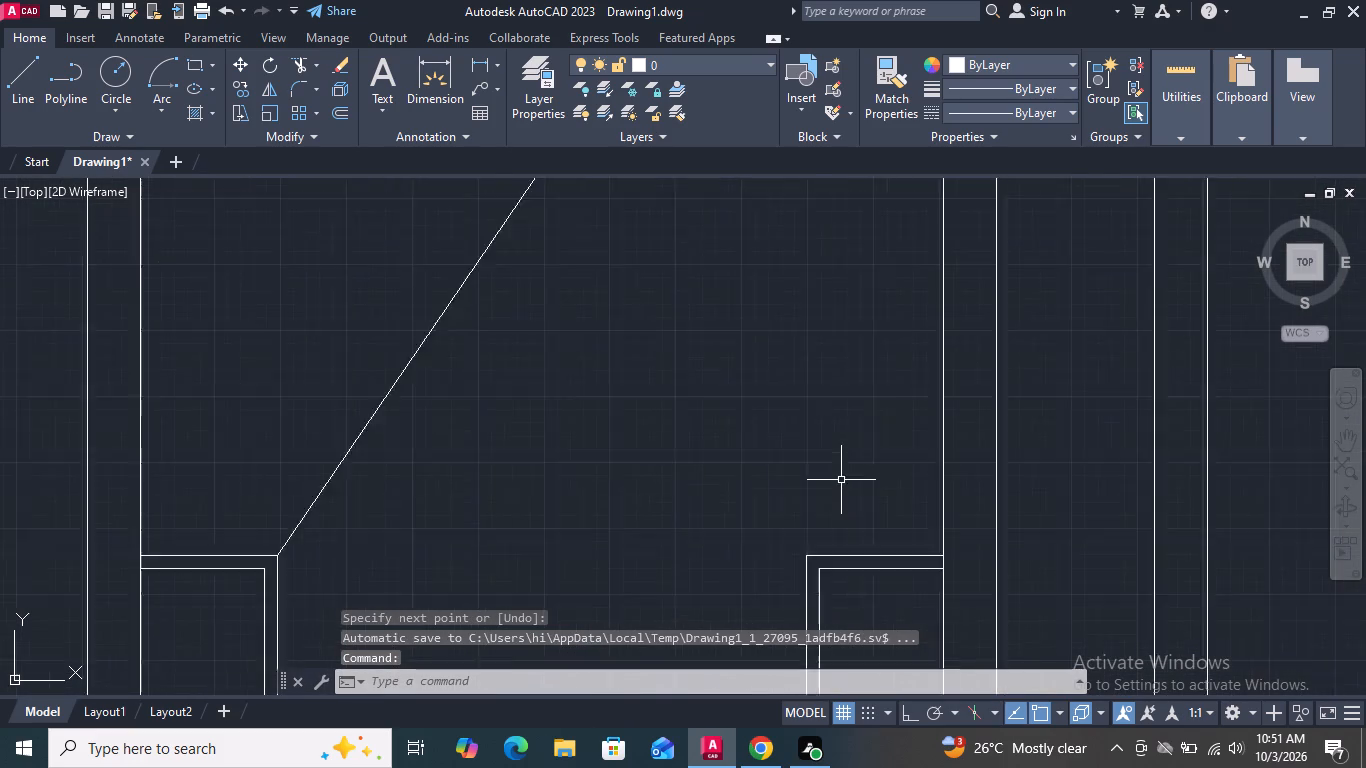
scroll(841, 480, "down", 1)
scroll(828, 533, "up", 2)
key("space")
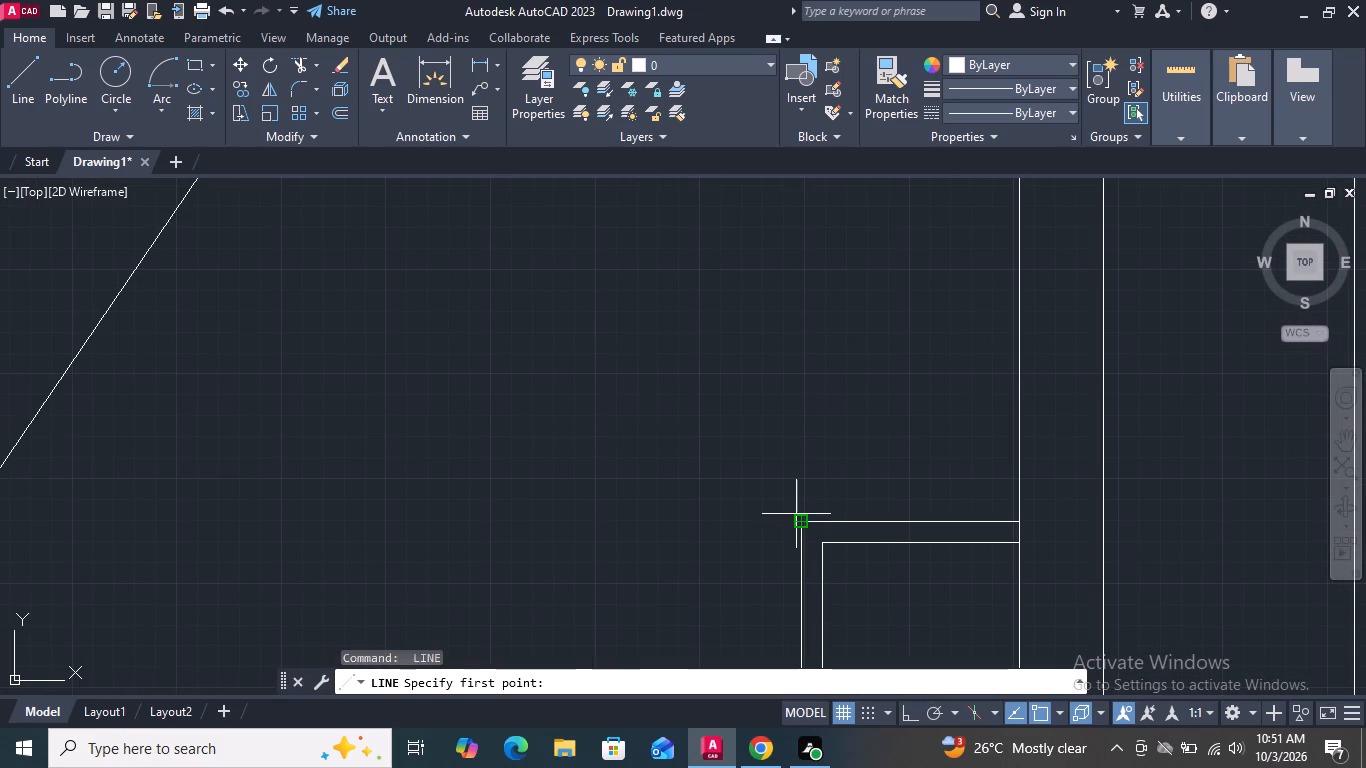
left_click(800, 520)
scroll(803, 561, "down", 3)
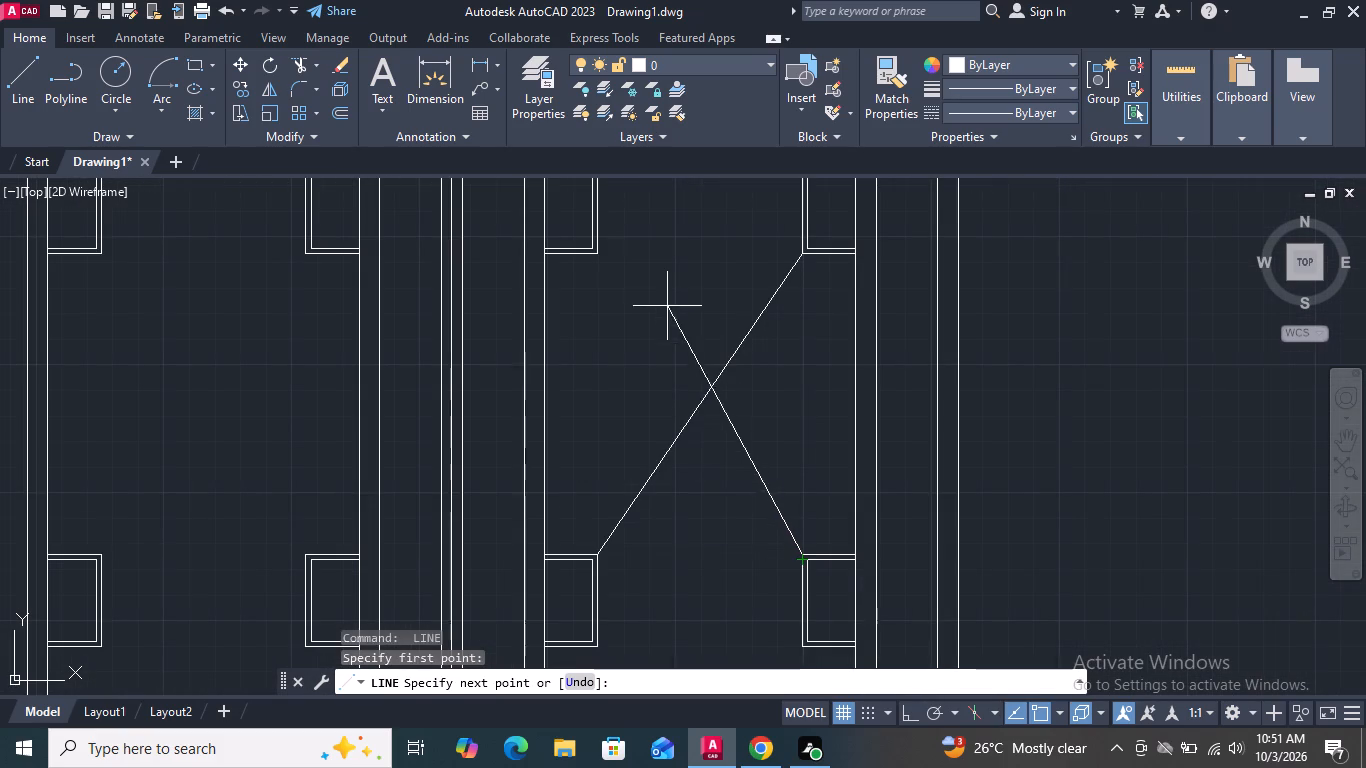
scroll(619, 255, "up", 2)
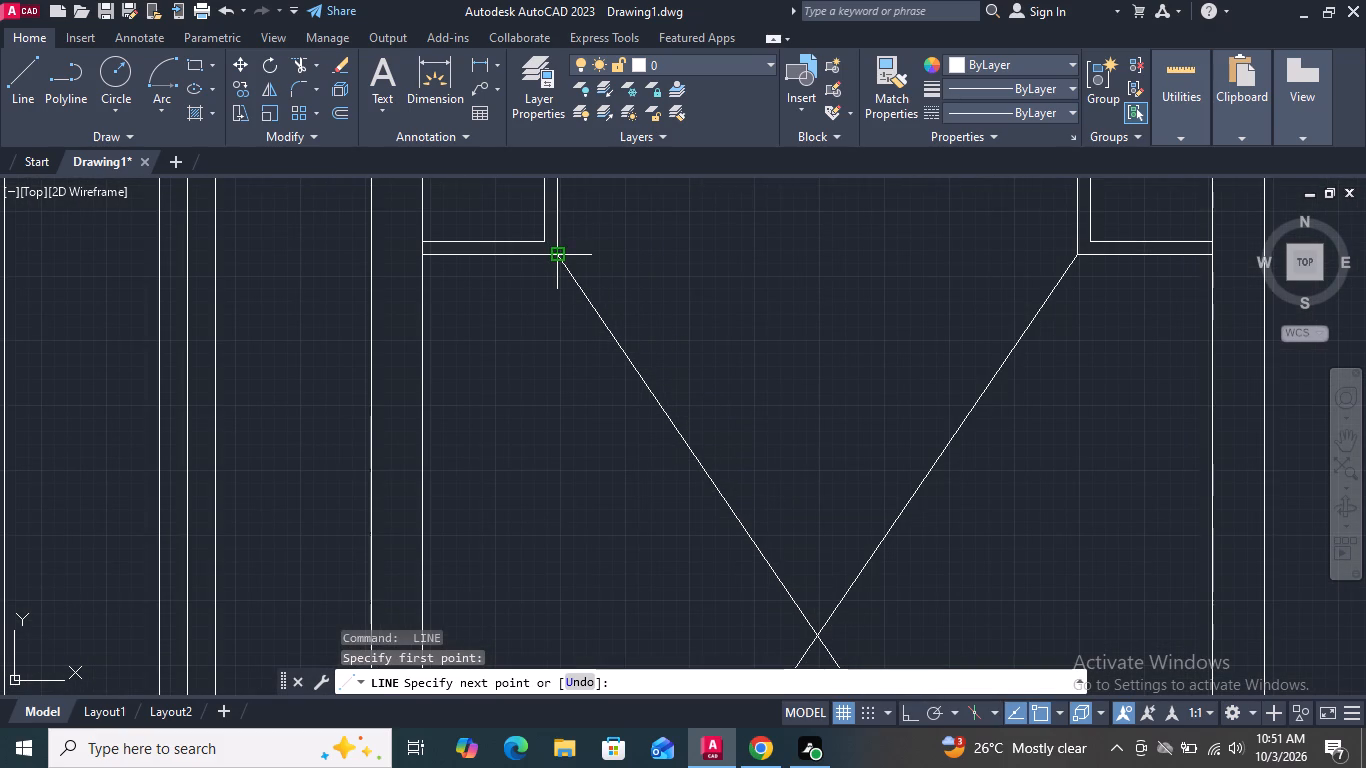
left_click(557, 253)
scroll(777, 314, "down", 2)
key("space")
Draw a diagonal in the left pane's middle section from the lower-left bracket's outer top corner to the upper-right bracket's outer bottom corner.
scroll(831, 304, "down", 1)
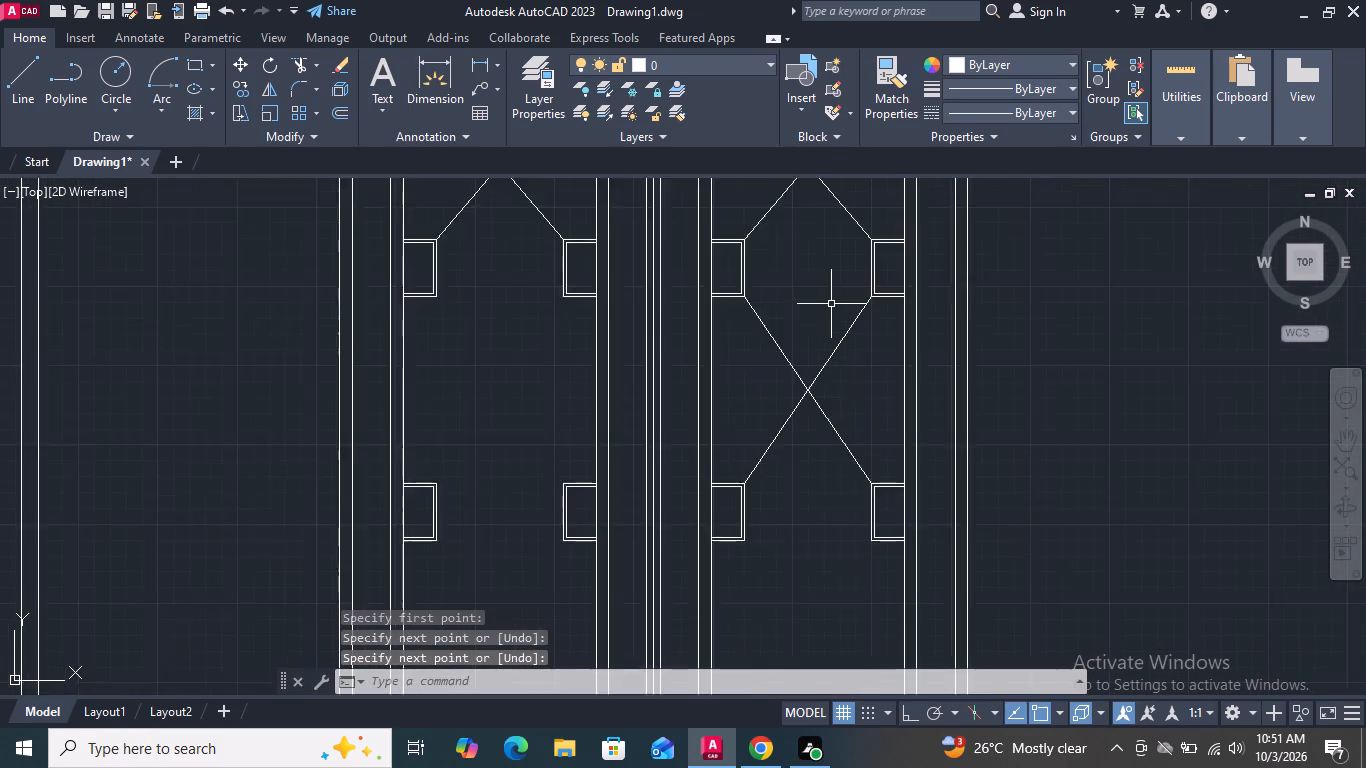
scroll(831, 304, "down", 1)
key("space")
scroll(628, 386, "up", 2)
scroll(553, 441, "up", 3)
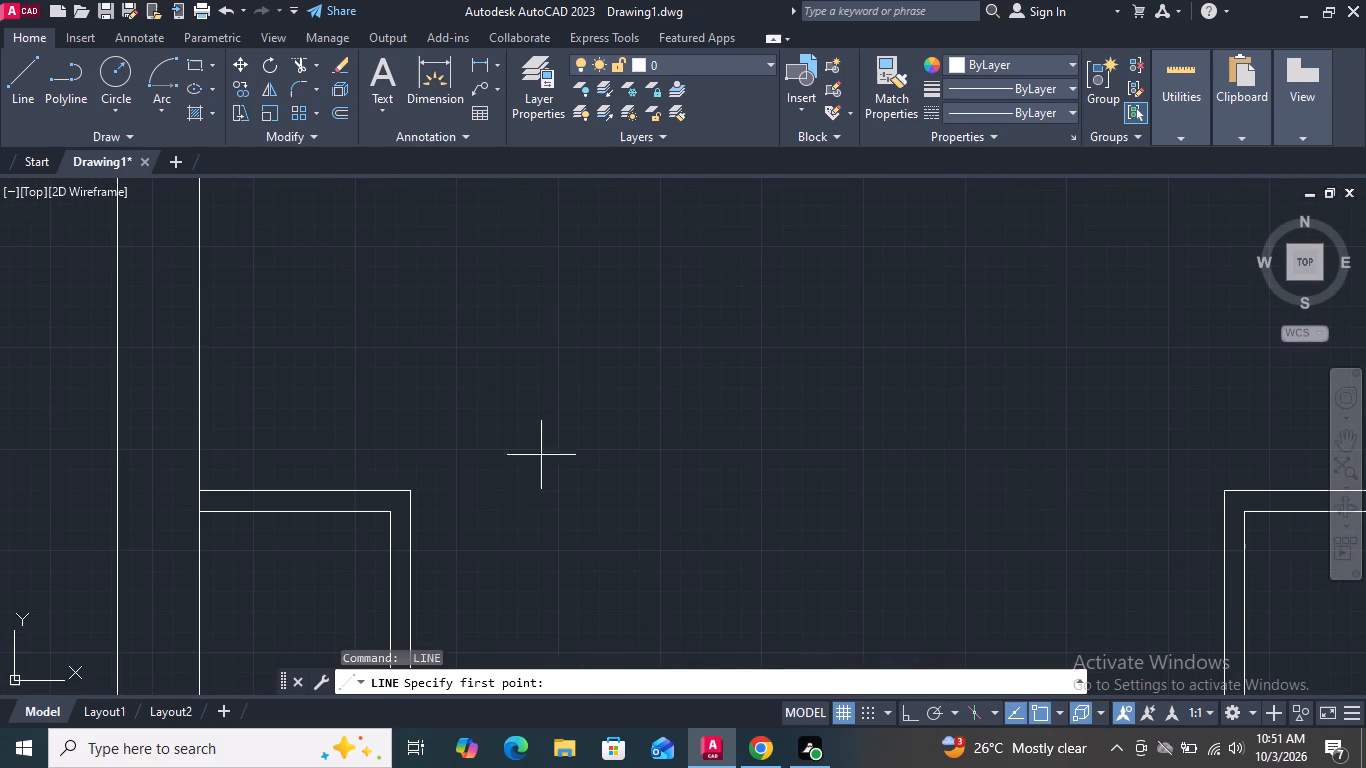
left_click(411, 486)
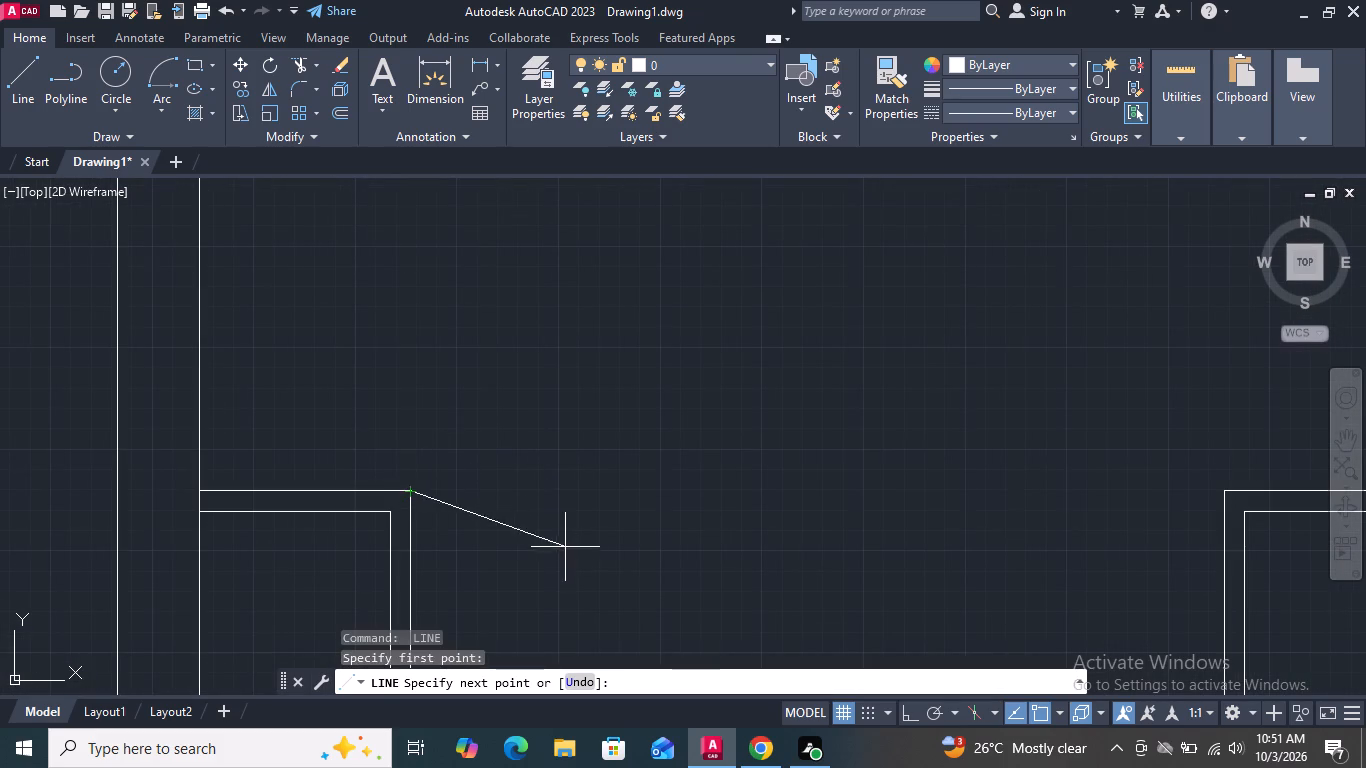
scroll(570, 554, "down", 3)
scroll(717, 244, "up", 3)
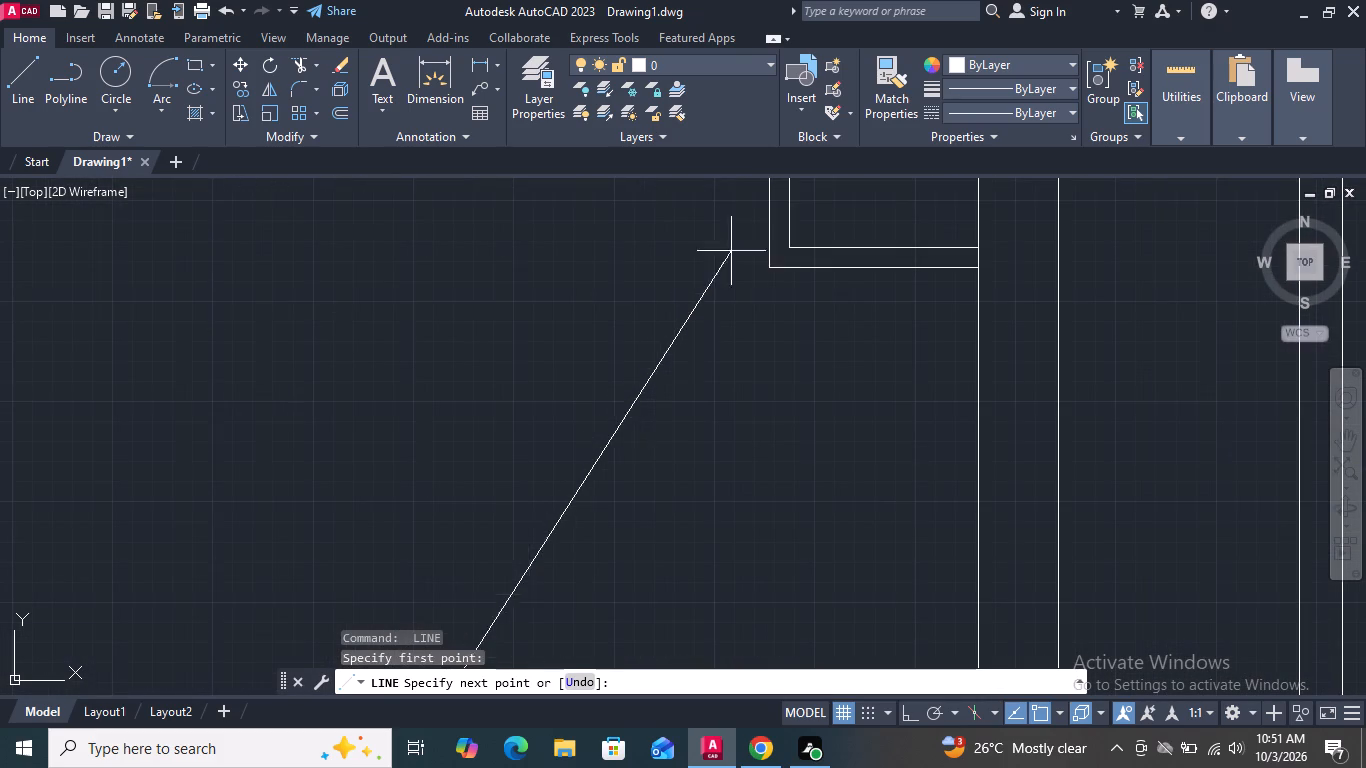
left_click(766, 264)
scroll(726, 328, "down", 1)
key("space")
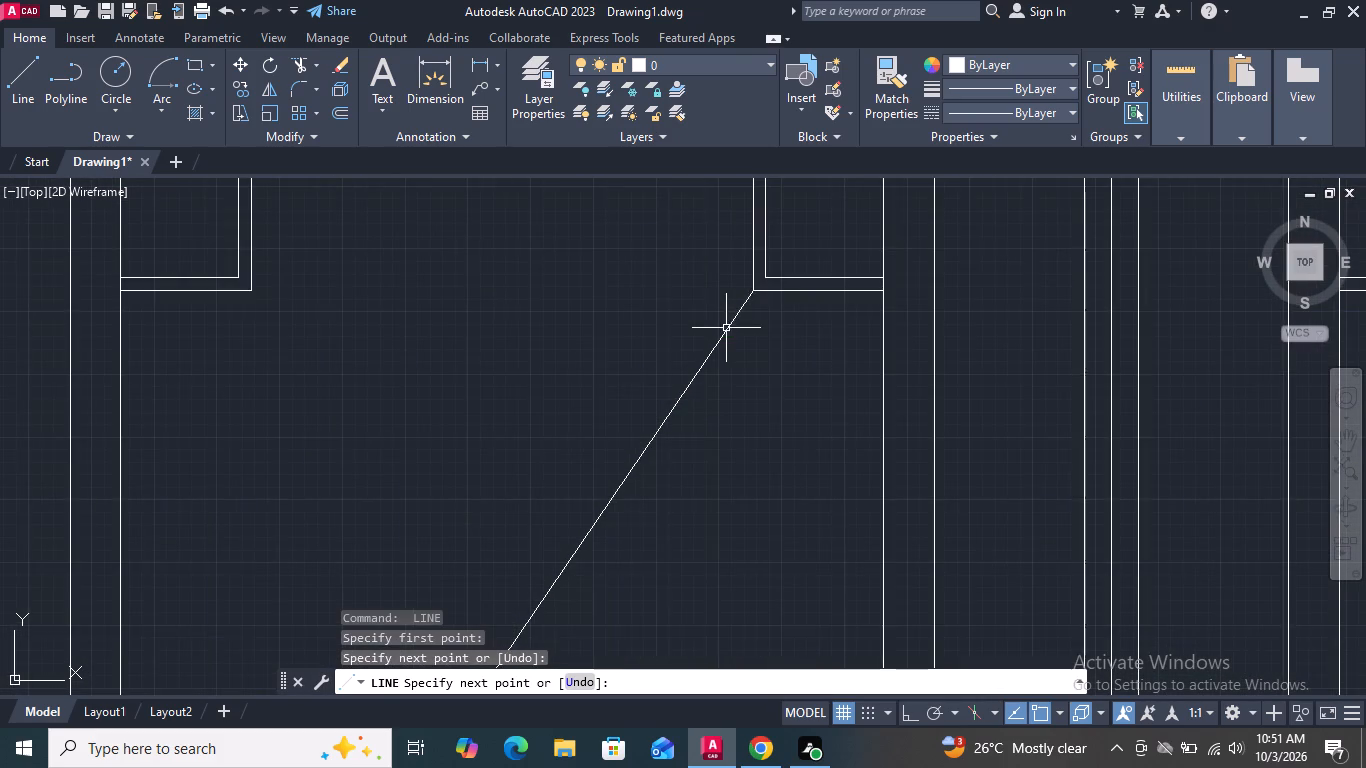
Draw the crossing diagonal in the left pane's middle section from the lower-right bracket's outer top corner to the upper-left bracket's outer bottom corner.
scroll(735, 287, "down", 3)
key("space")
scroll(740, 485, "up", 4)
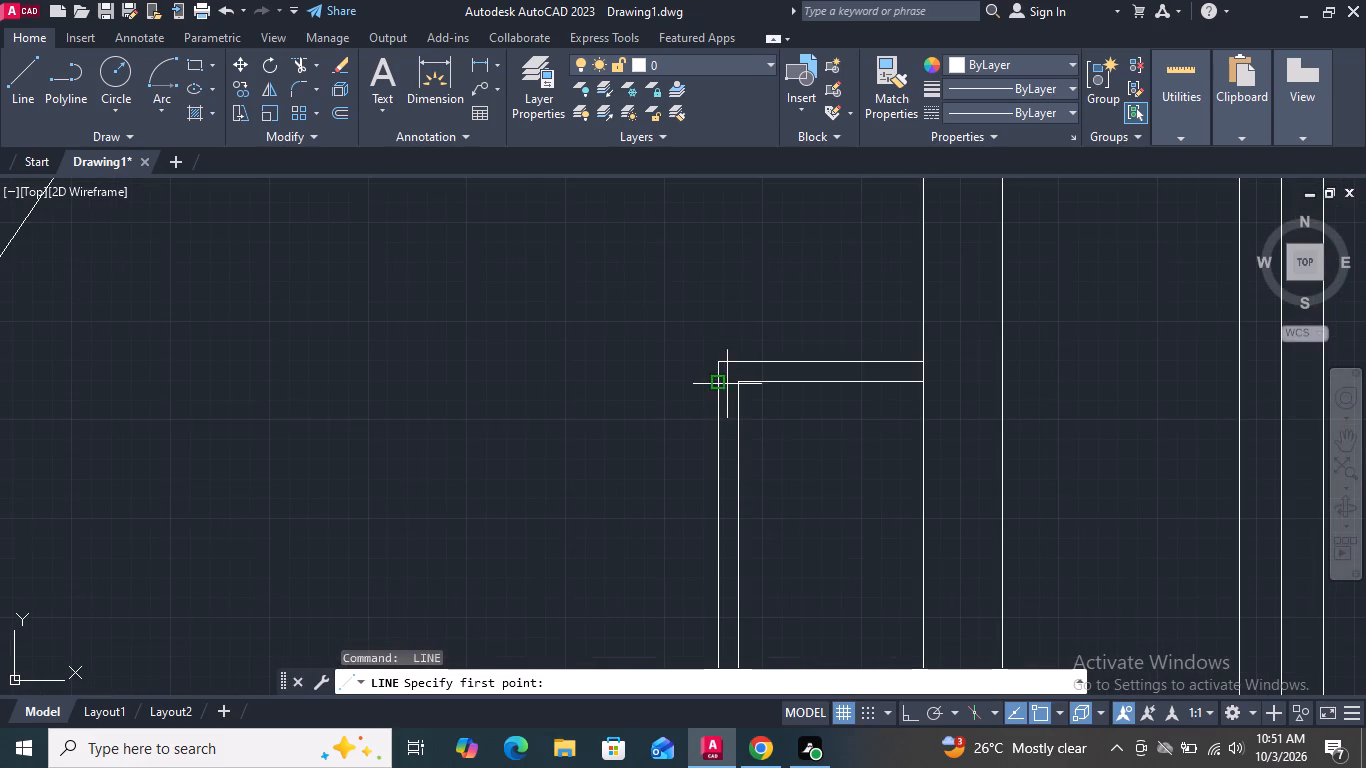
left_click(712, 363)
scroll(704, 513, "down", 3)
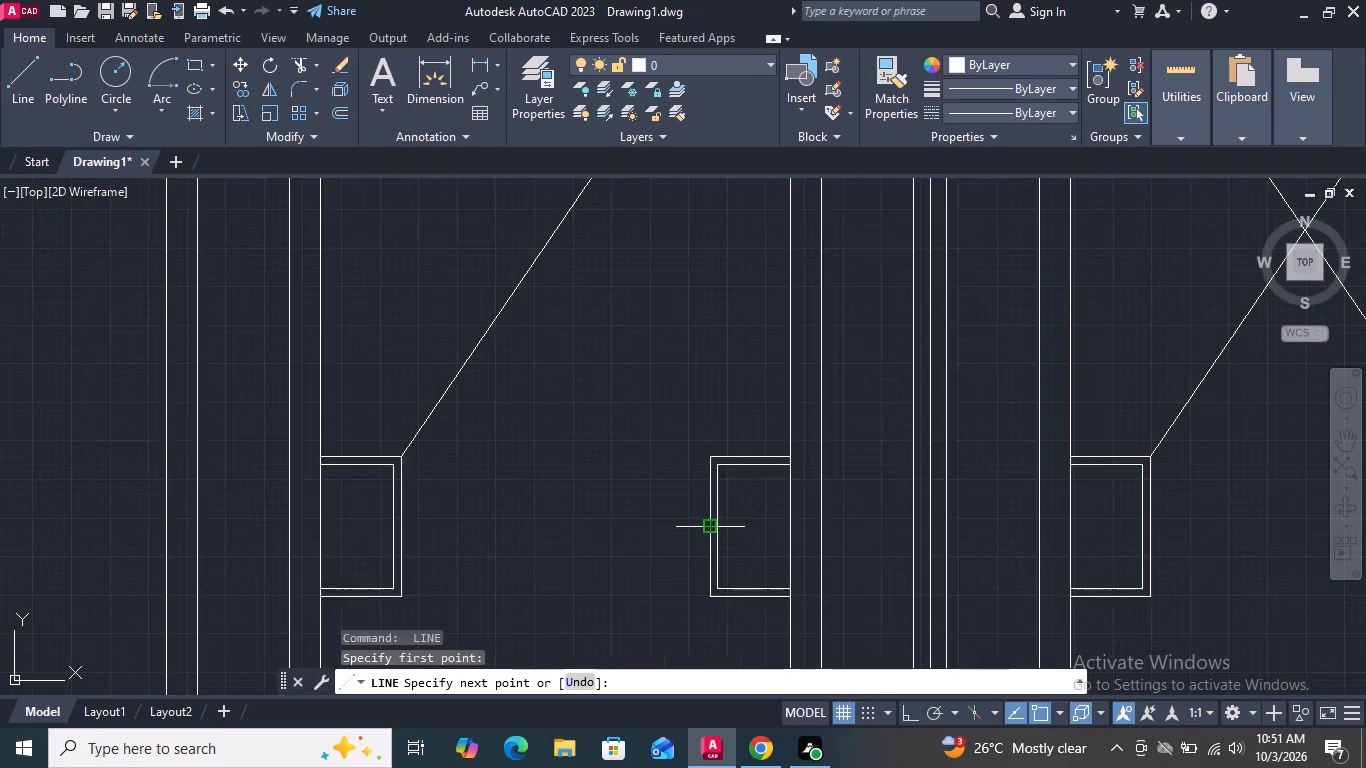
middle_click_drag(574, 285, 595, 421)
scroll(567, 366, "up", 3)
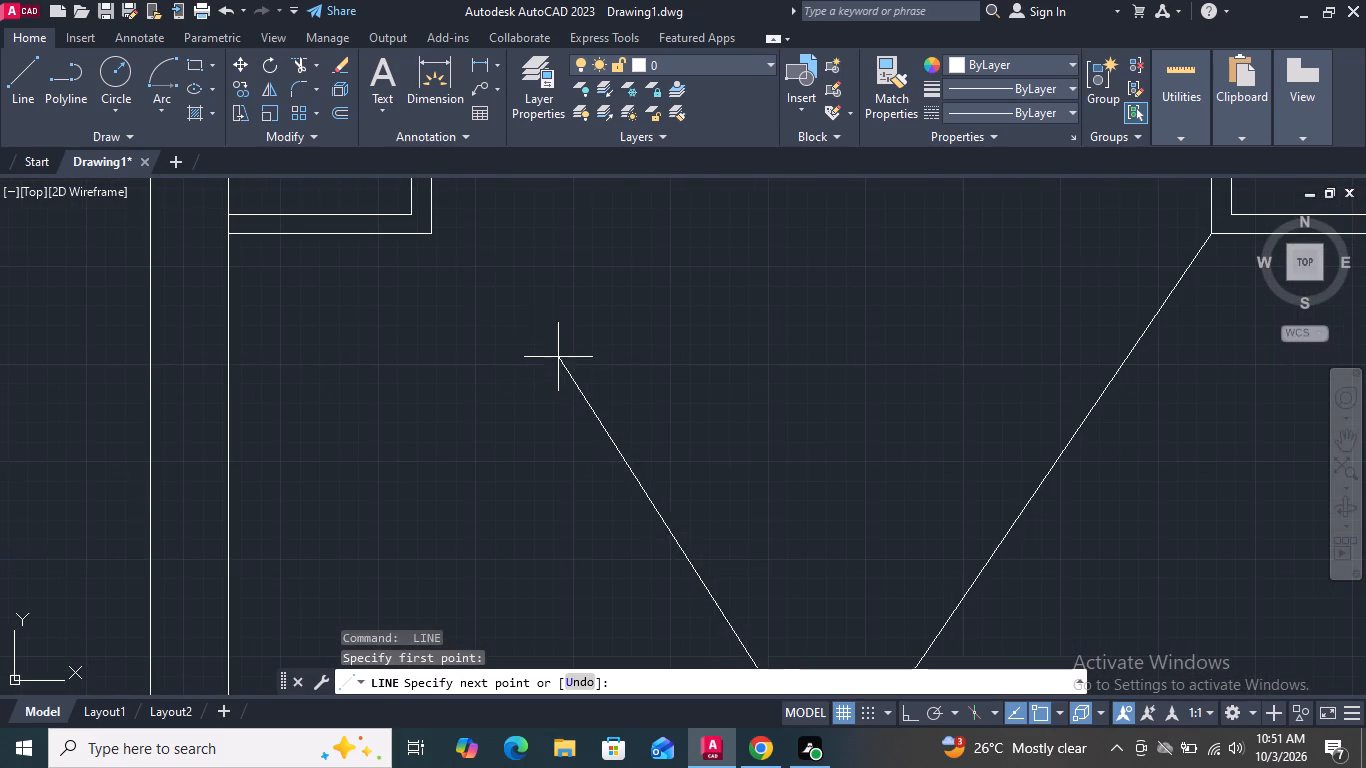
left_click(434, 230)
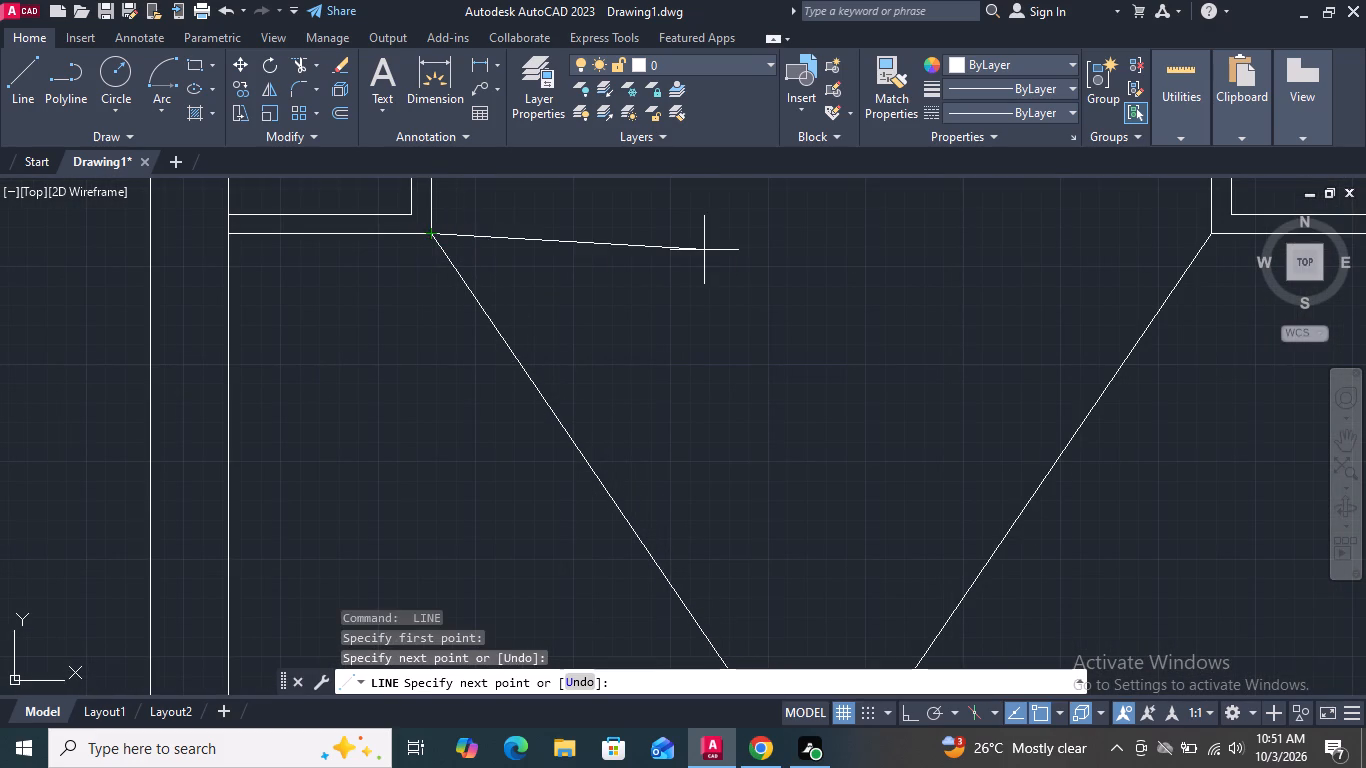
key("space")
Draw a diagonal in the left pane's bottom section from the bottom-left ornament's outer corner to the lower-right bracket's outer bottom corner.
scroll(704, 250, "down", 5)
scroll(691, 490, "up", 2)
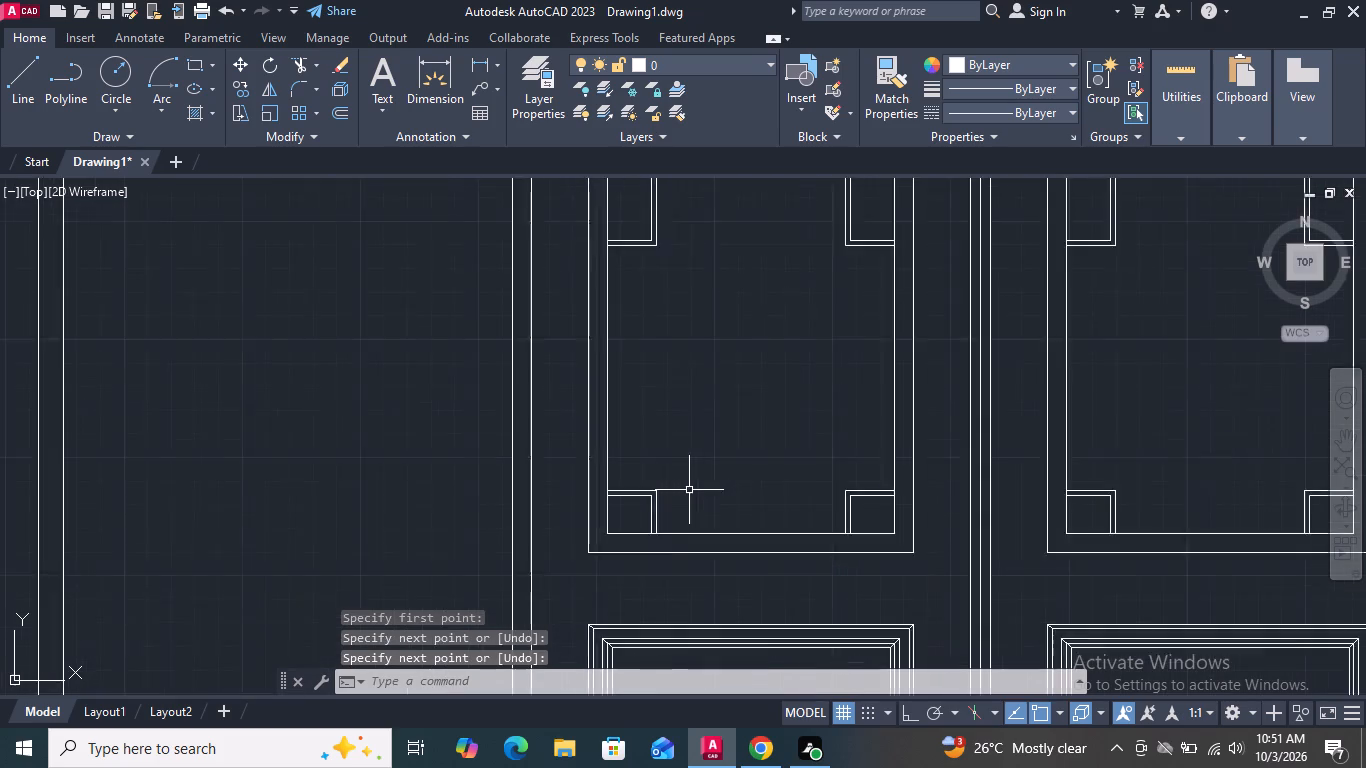
scroll(689, 490, "up", 3)
key("space")
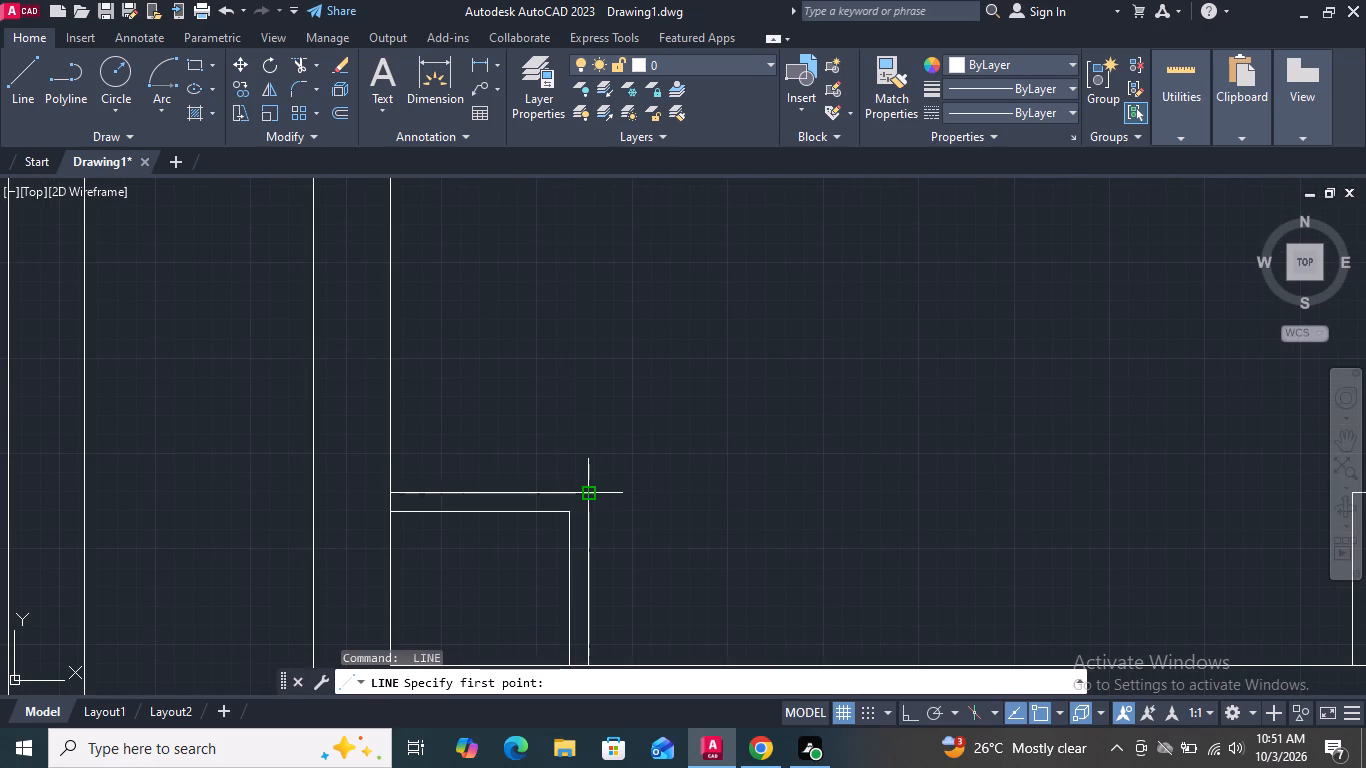
left_click(589, 494)
scroll(651, 581, "down", 3)
scroll(828, 287, "up", 3)
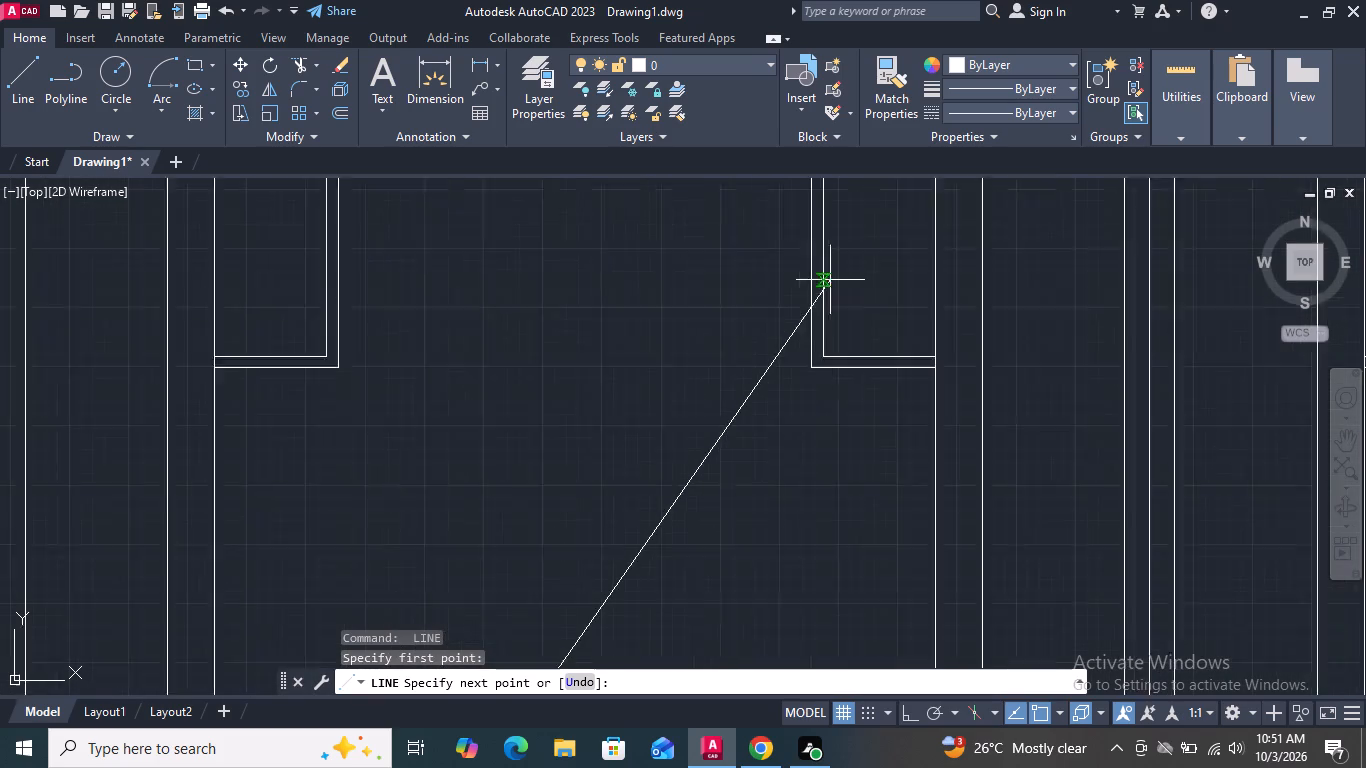
left_click(794, 420)
key("space")
Draw the crossing diagonal in the left pane's bottom section from the bottom-right ornament's outer corner to the lower-left bracket's outer bottom corner.
scroll(790, 347, "down", 2)
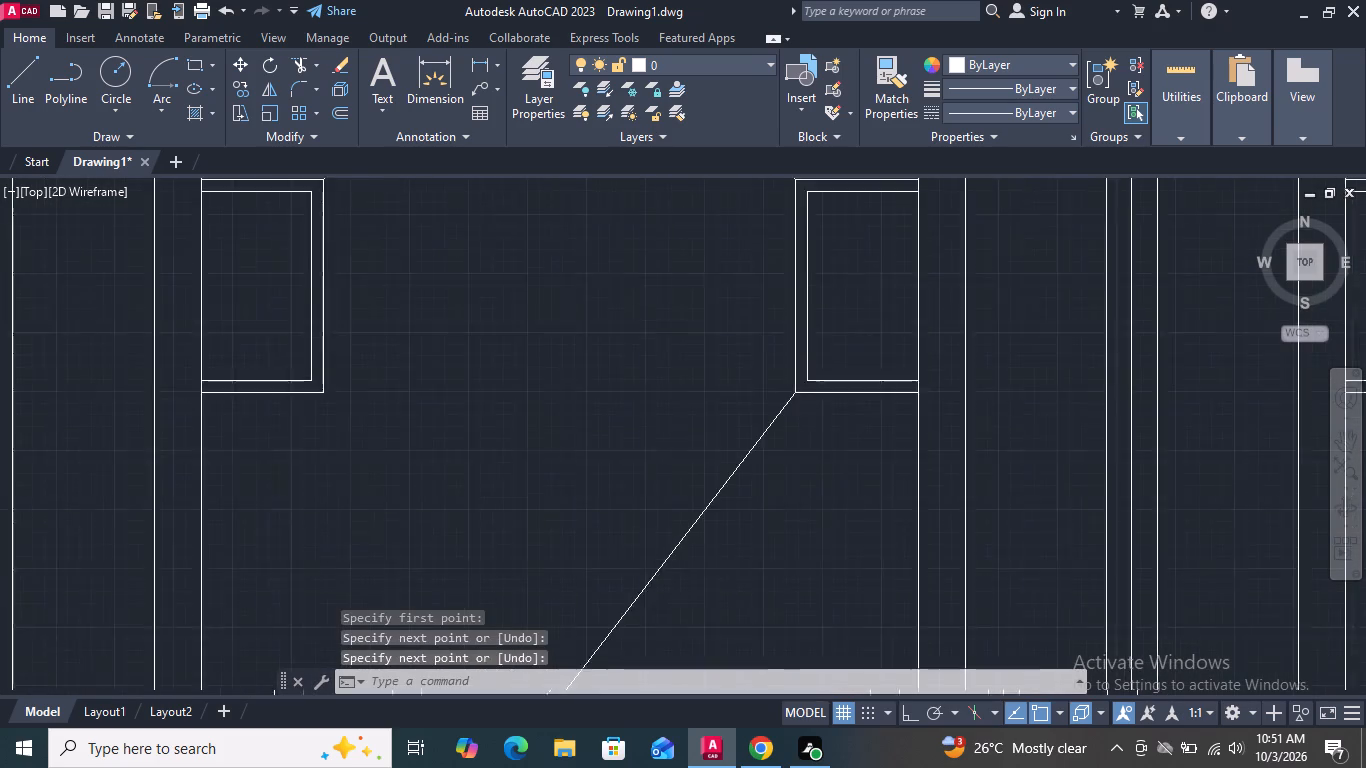
scroll(790, 345, "down", 1)
key("space")
scroll(809, 636, "up", 3)
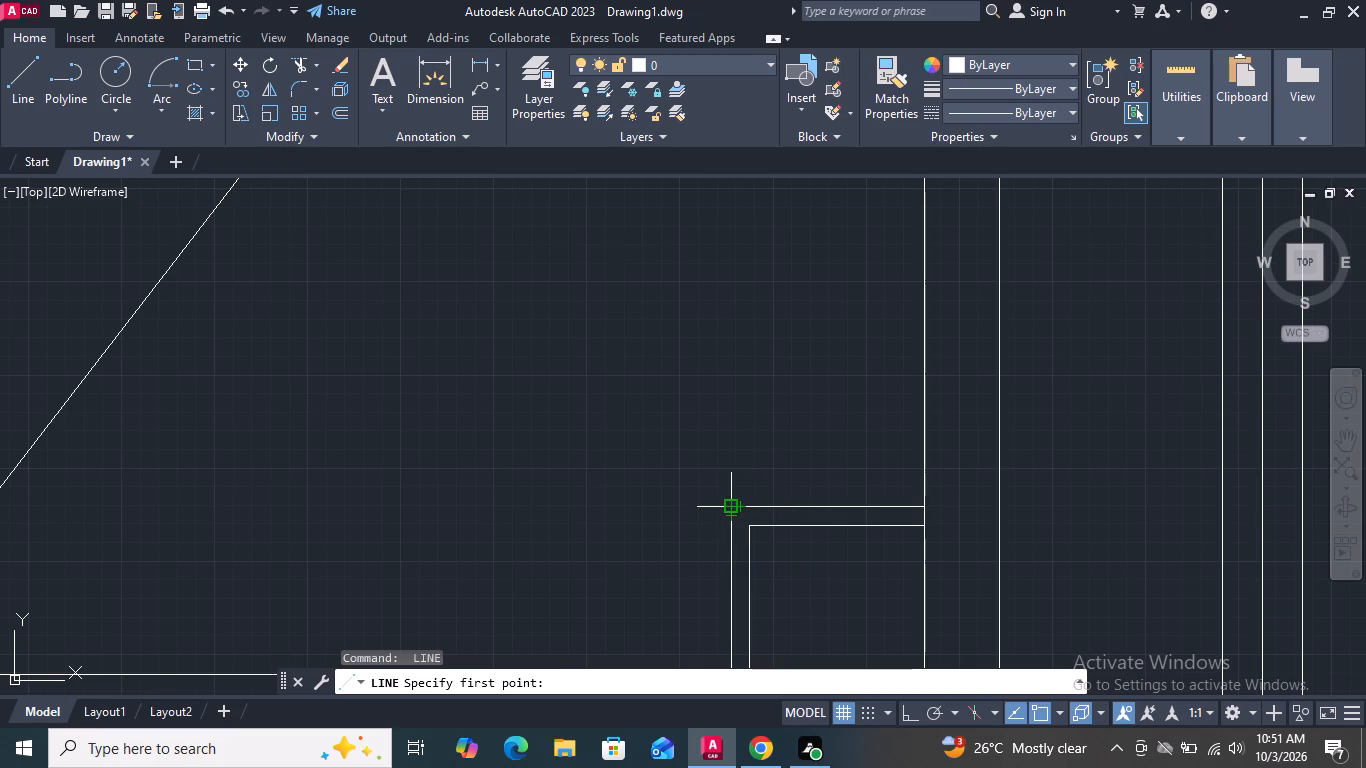
left_click(727, 508)
scroll(693, 564, "down", 4)
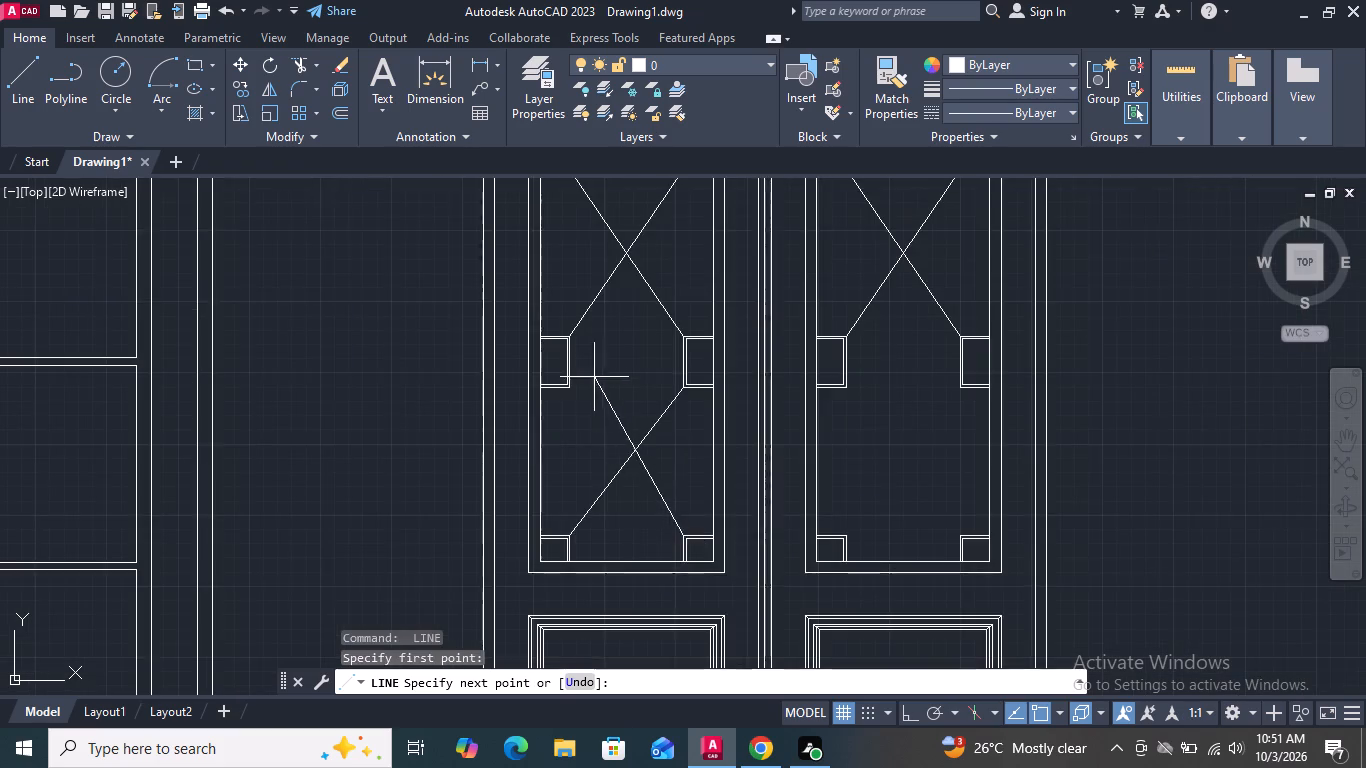
scroll(590, 369, "up", 3)
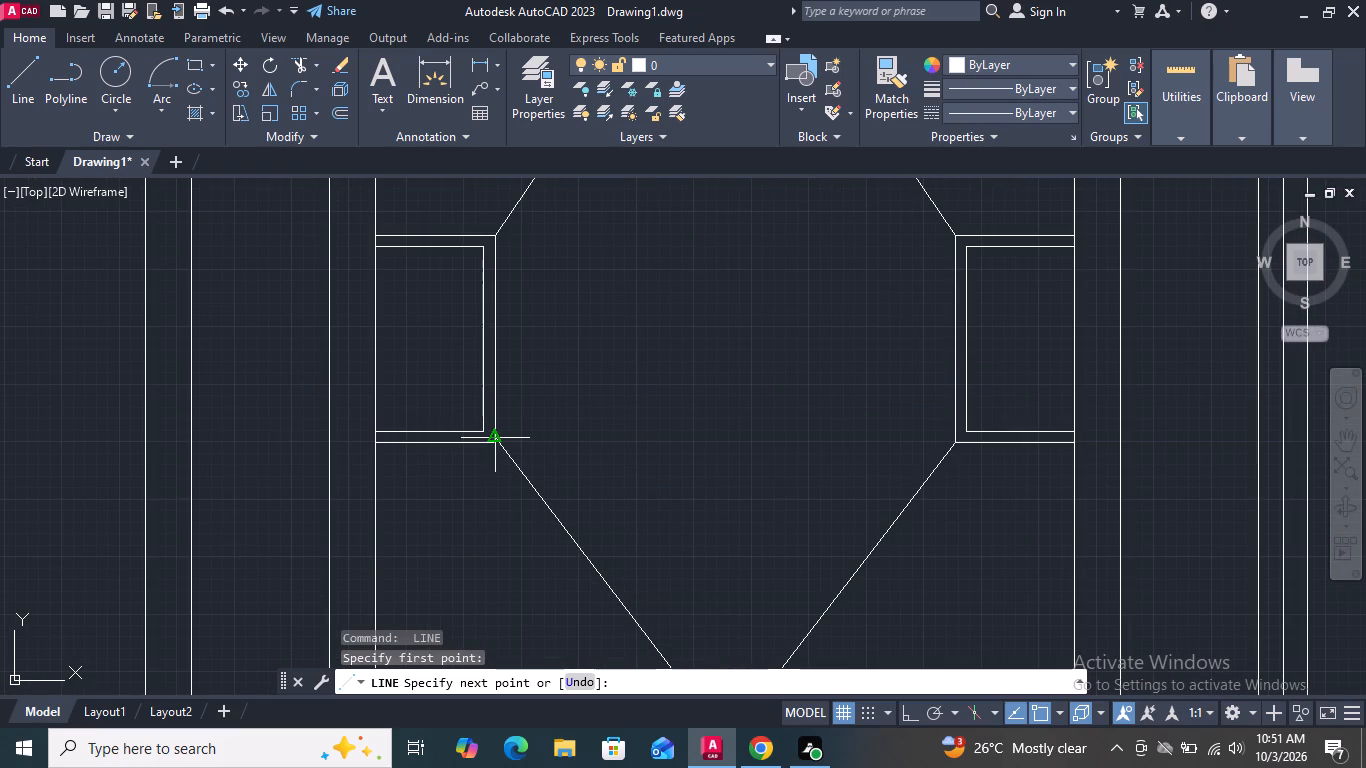
scroll(494, 440, "up", 3)
left_click(485, 457)
scroll(626, 425, "down", 4)
key("space")
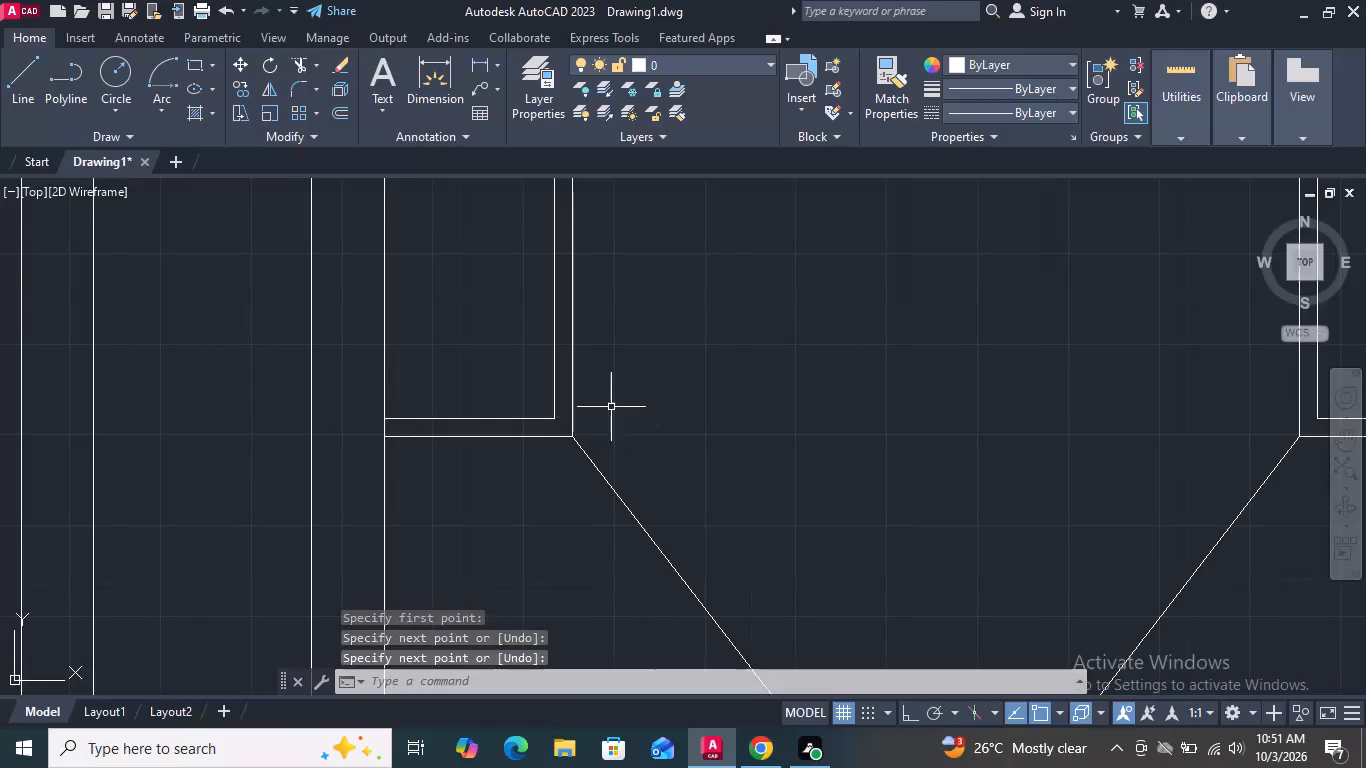
Draw a diagonal in the right pane's bottom section from the bottom-left ornament's outer corner to the lower-right bracket's outer bottom corner.
scroll(607, 403, "down", 2)
scroll(913, 545, "up", 4)
key("space")
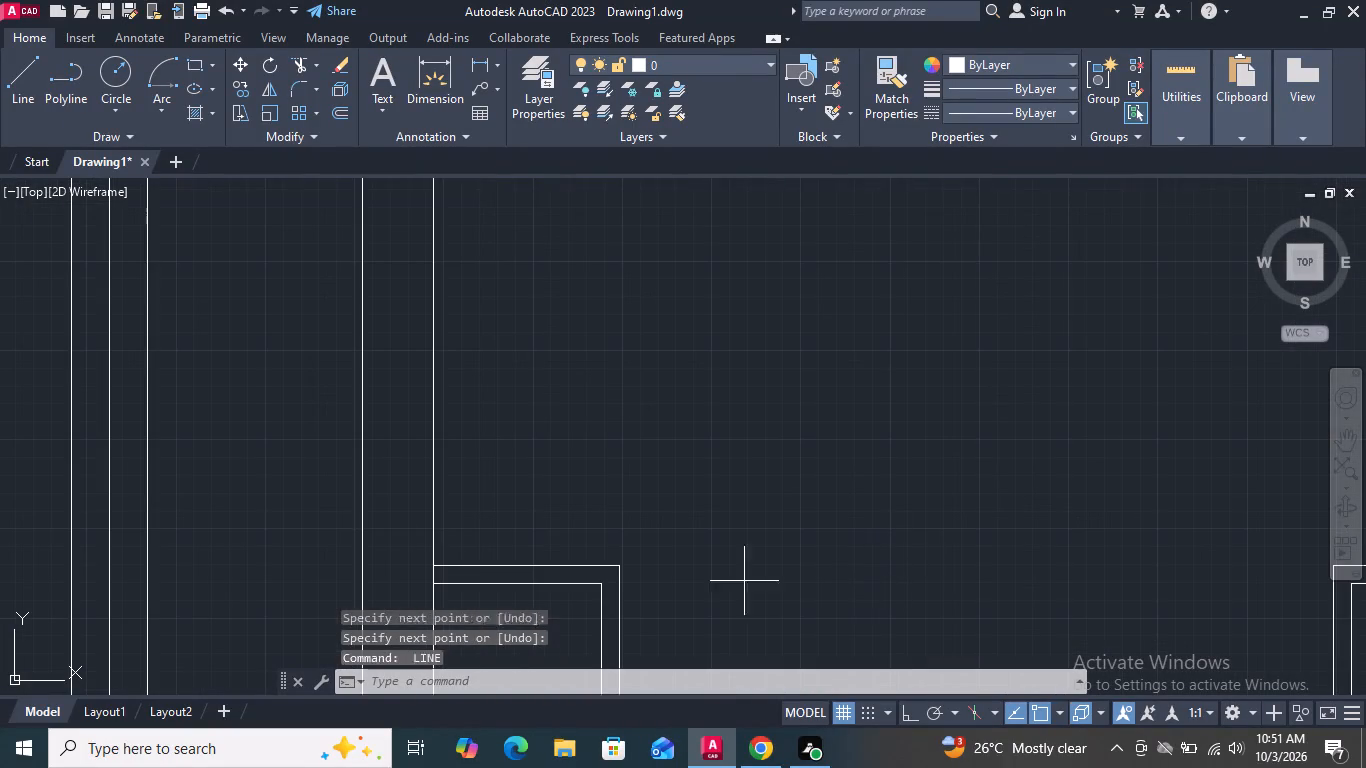
left_click(616, 563)
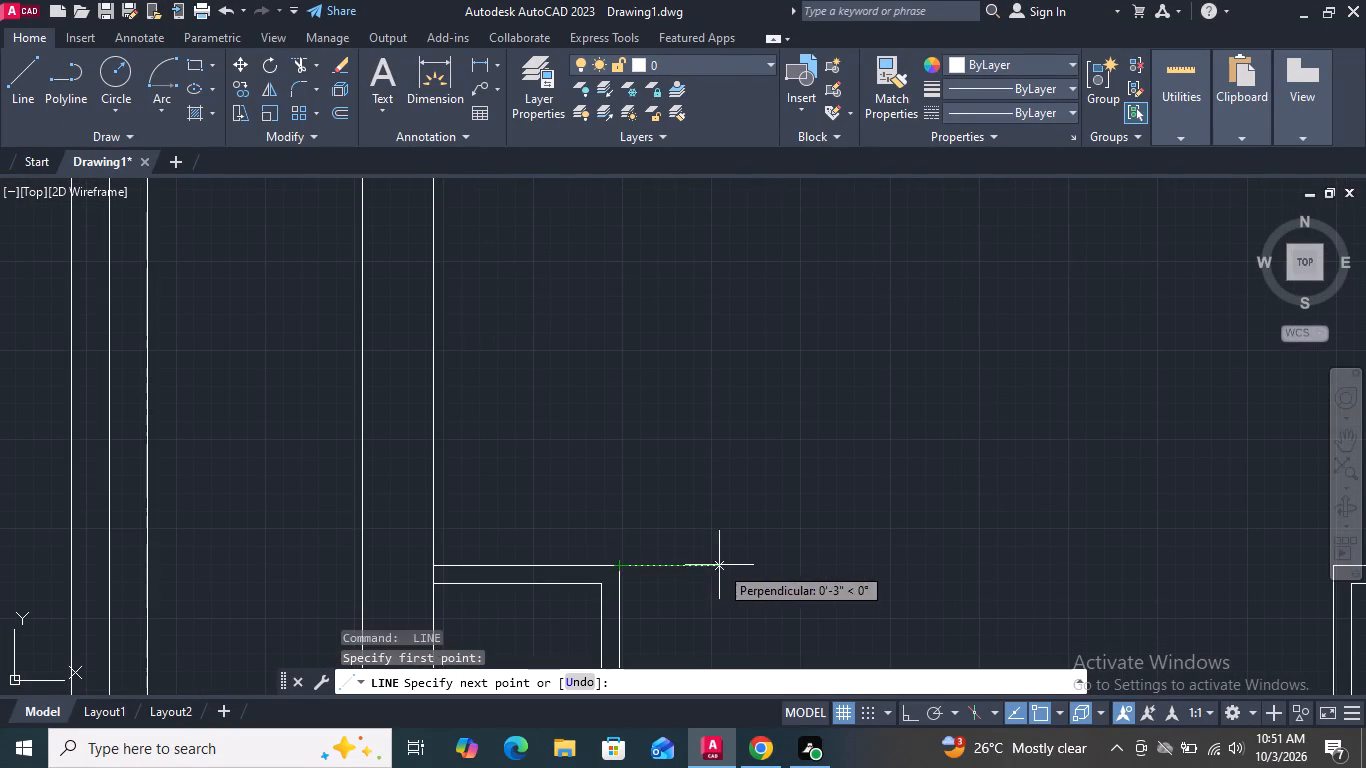
scroll(720, 567, "down", 3)
scroll(871, 297, "up", 3)
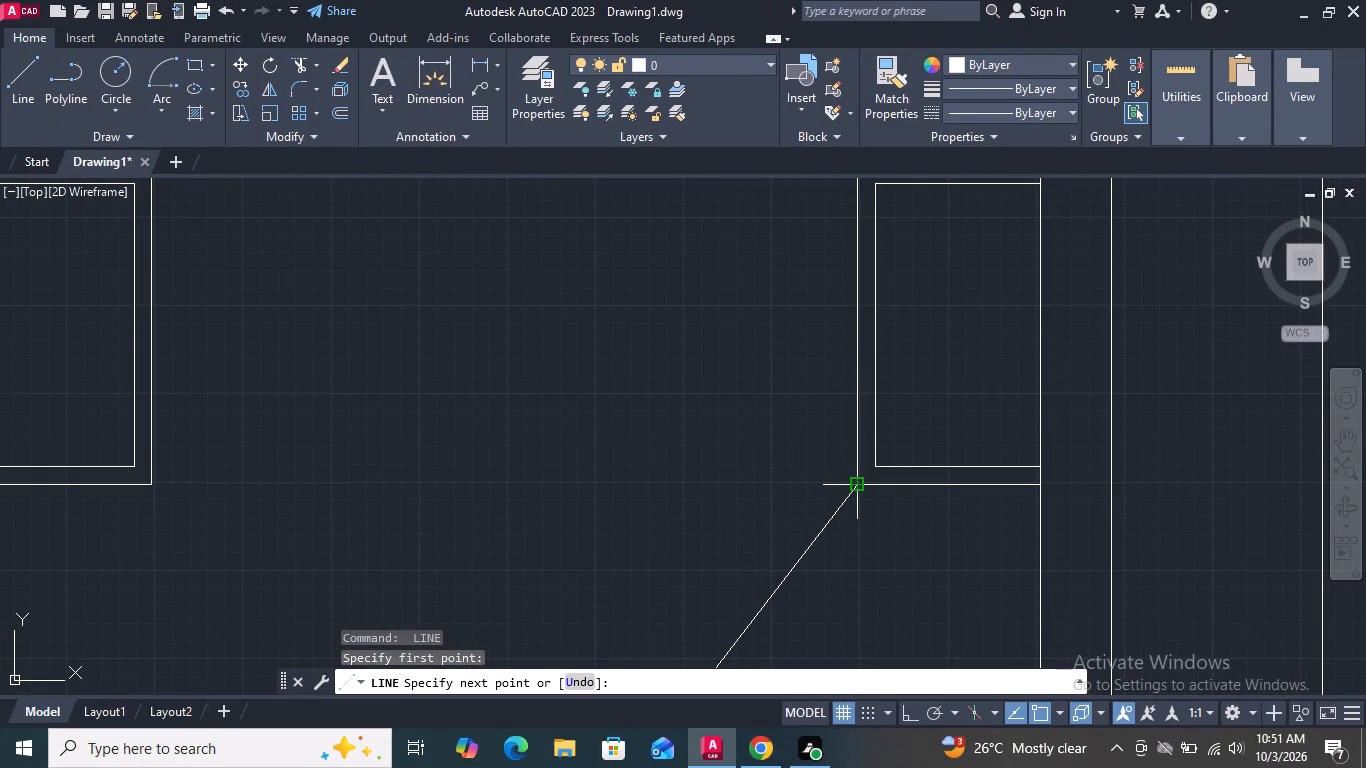
left_click(856, 483)
key("space")
Draw the crossing diagonal in the right pane's bottom section from the bottom-right ornament's outer corner to the lower-left bracket's outer bottom corner.
scroll(800, 346, "down", 3)
key("space")
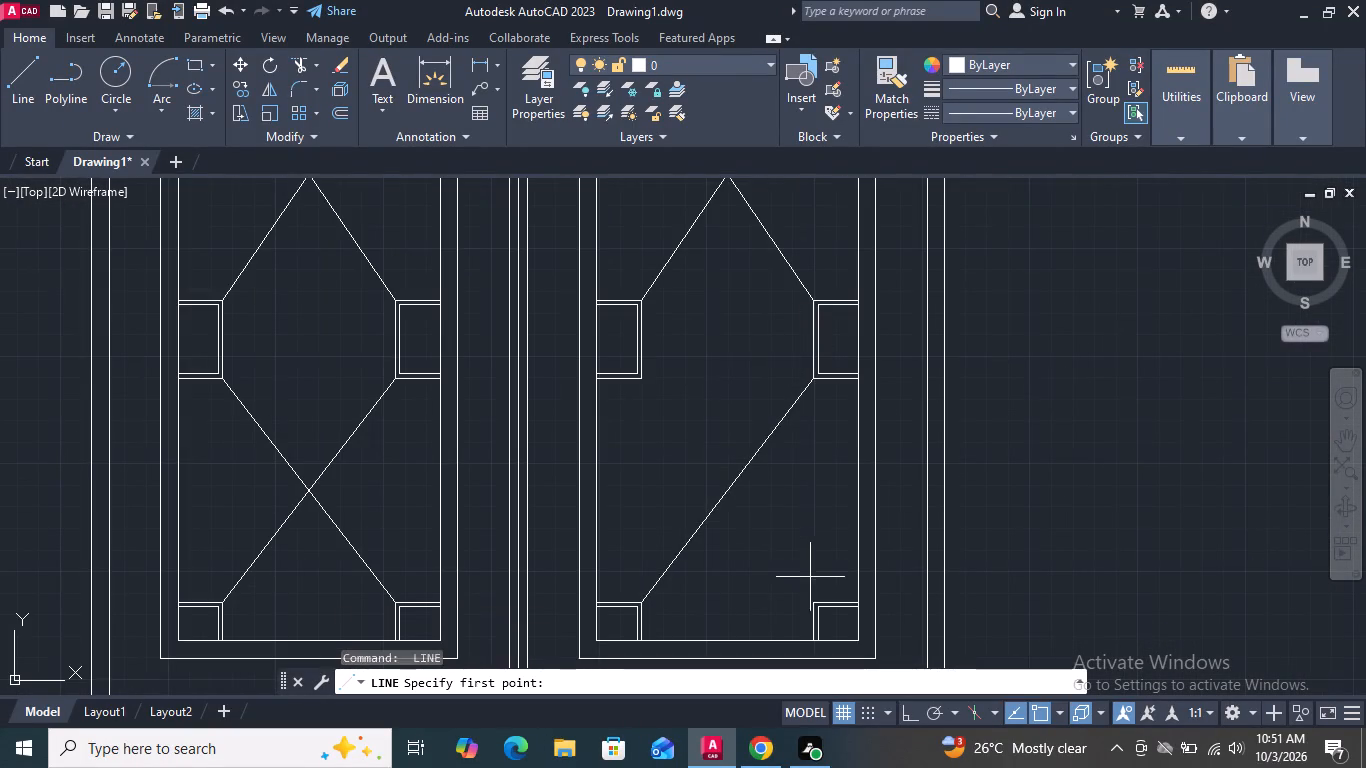
scroll(814, 584, "up", 4)
scroll(814, 558, "down", 3)
scroll(822, 559, "up", 4)
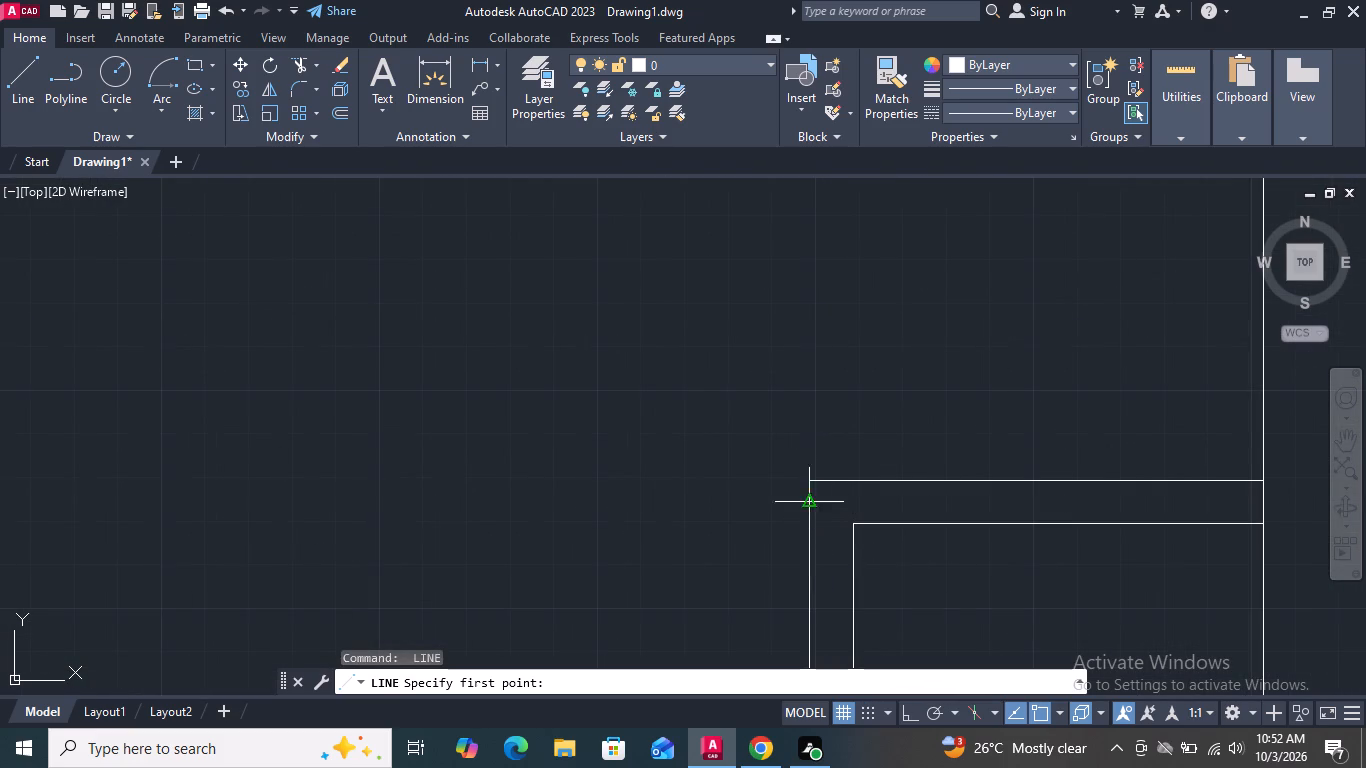
left_click(811, 482)
scroll(822, 599, "down", 4)
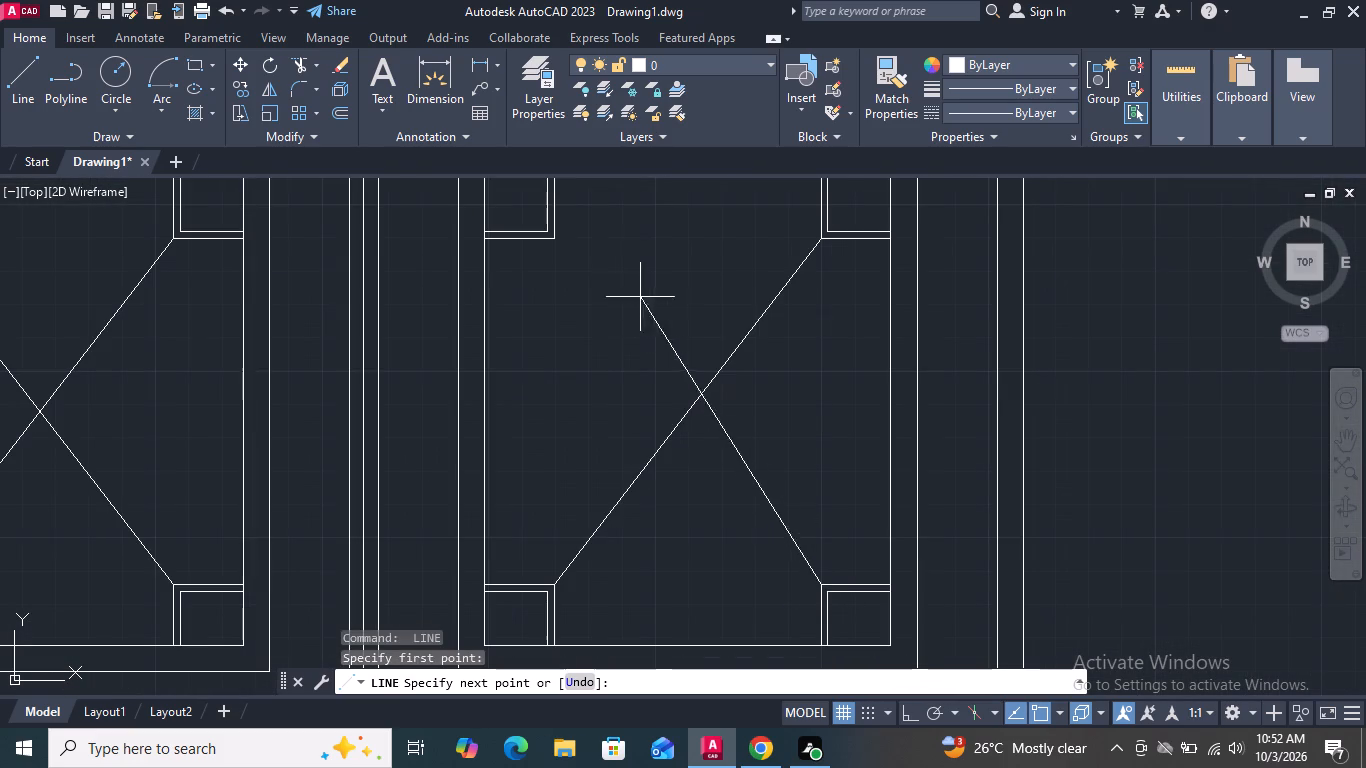
scroll(550, 216, "up", 3)
left_click(552, 305)
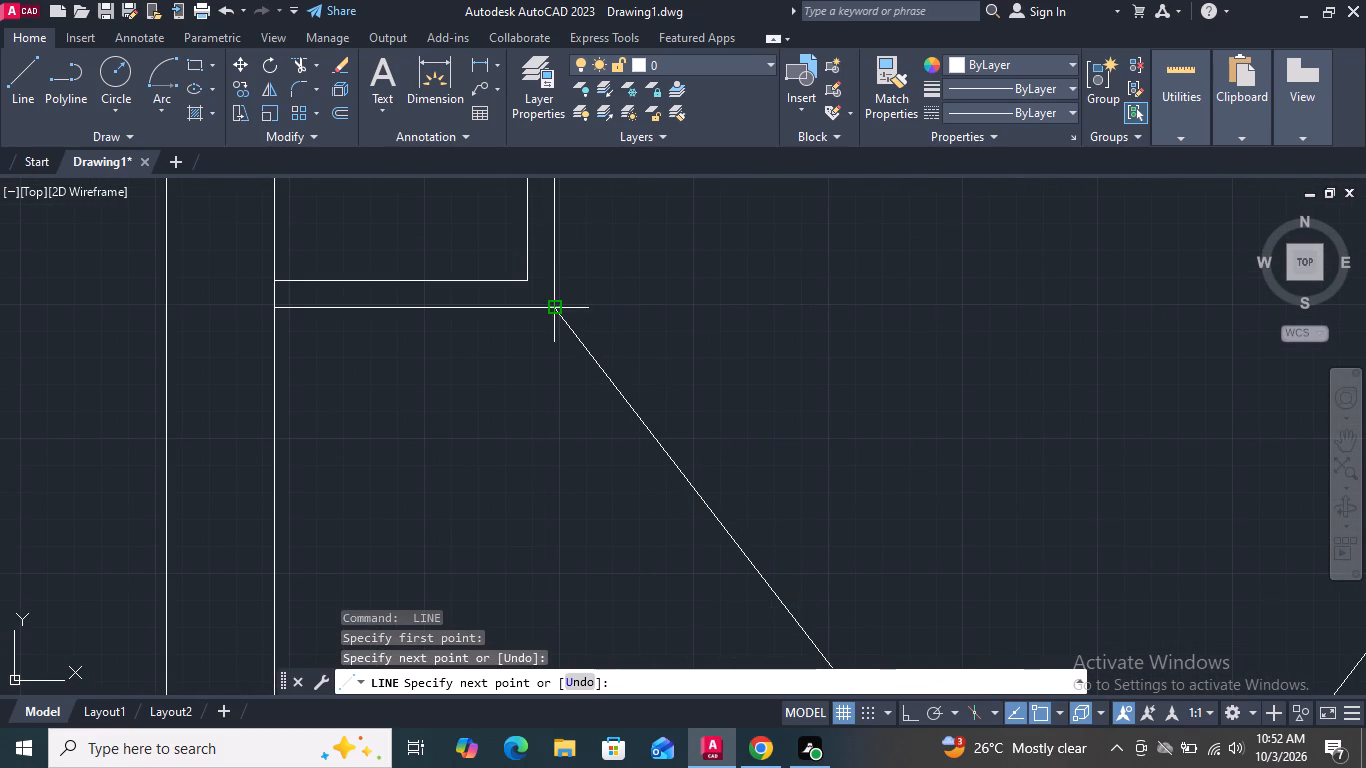
key("space")
Examine the diagonal lattice in both tall panes of the lower-row door and the overall layout of the door elevations.
scroll(728, 326, "down", 6)
scroll(811, 387, "down", 2)
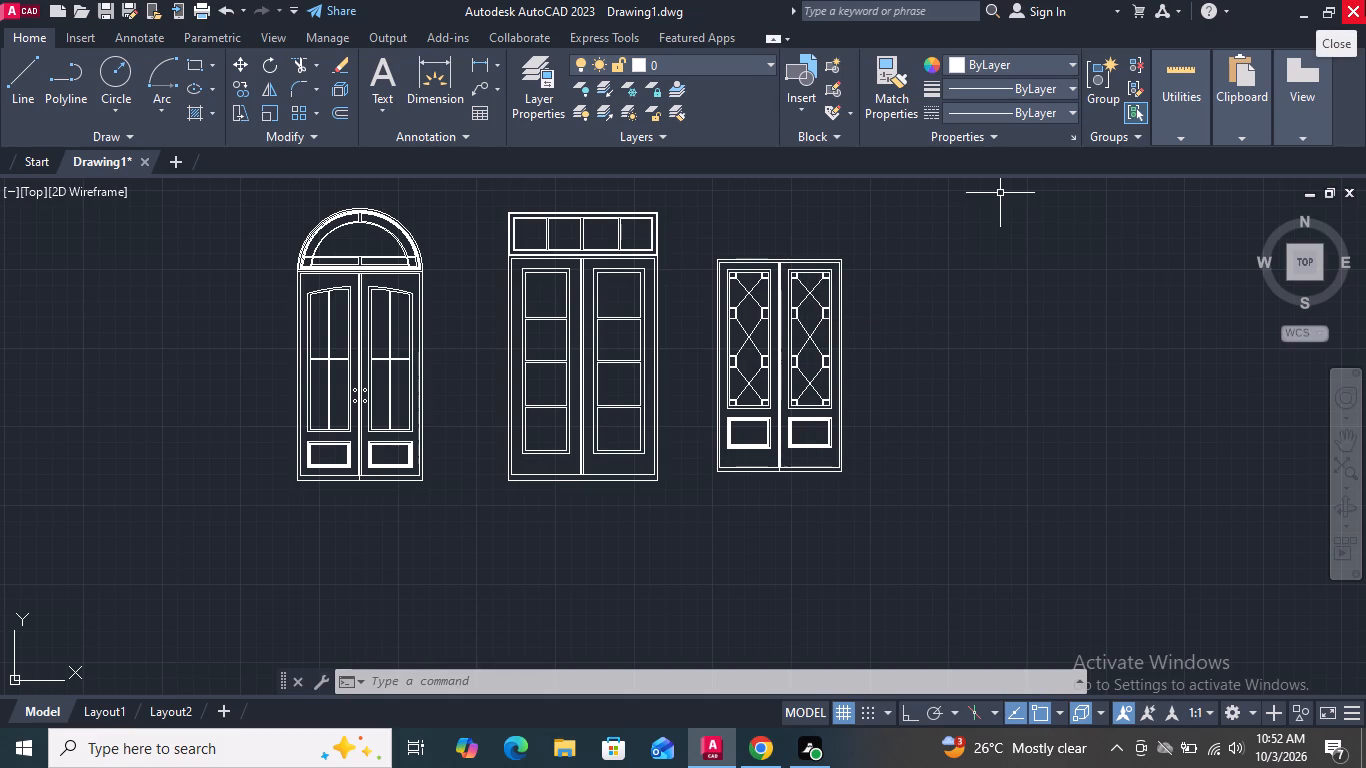
scroll(737, 301, "up", 1)
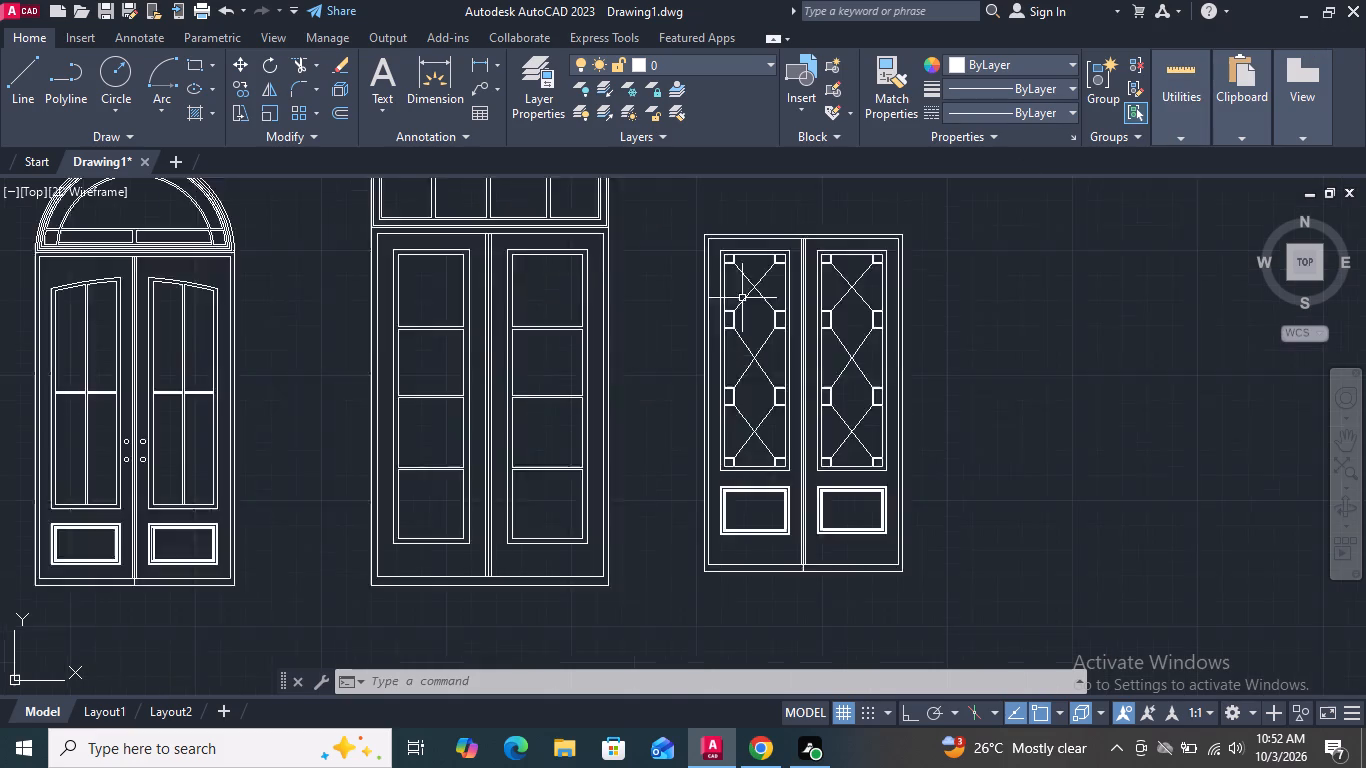
scroll(752, 295, "up", 2)
middle_click_drag(748, 245, 726, 289)
scroll(726, 289, "up", 1)
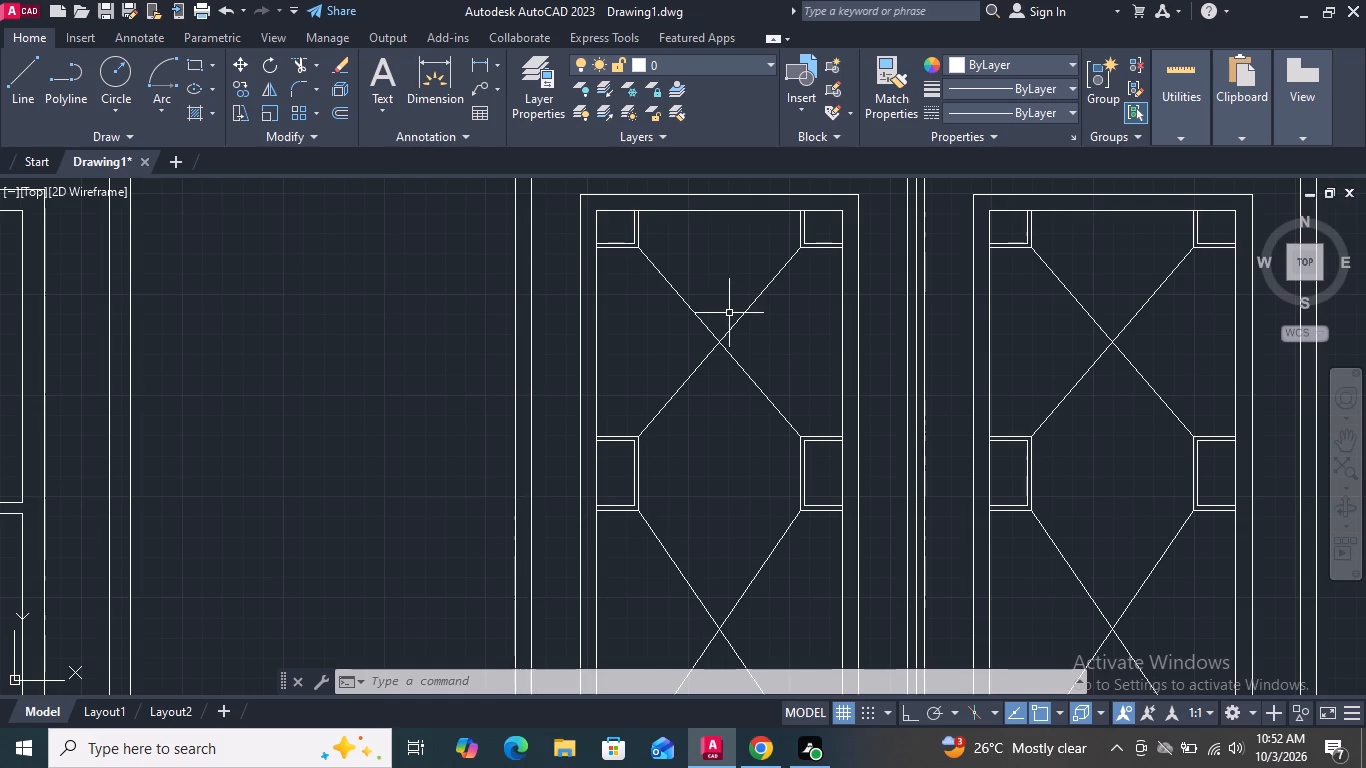
scroll(729, 313, "up", 2)
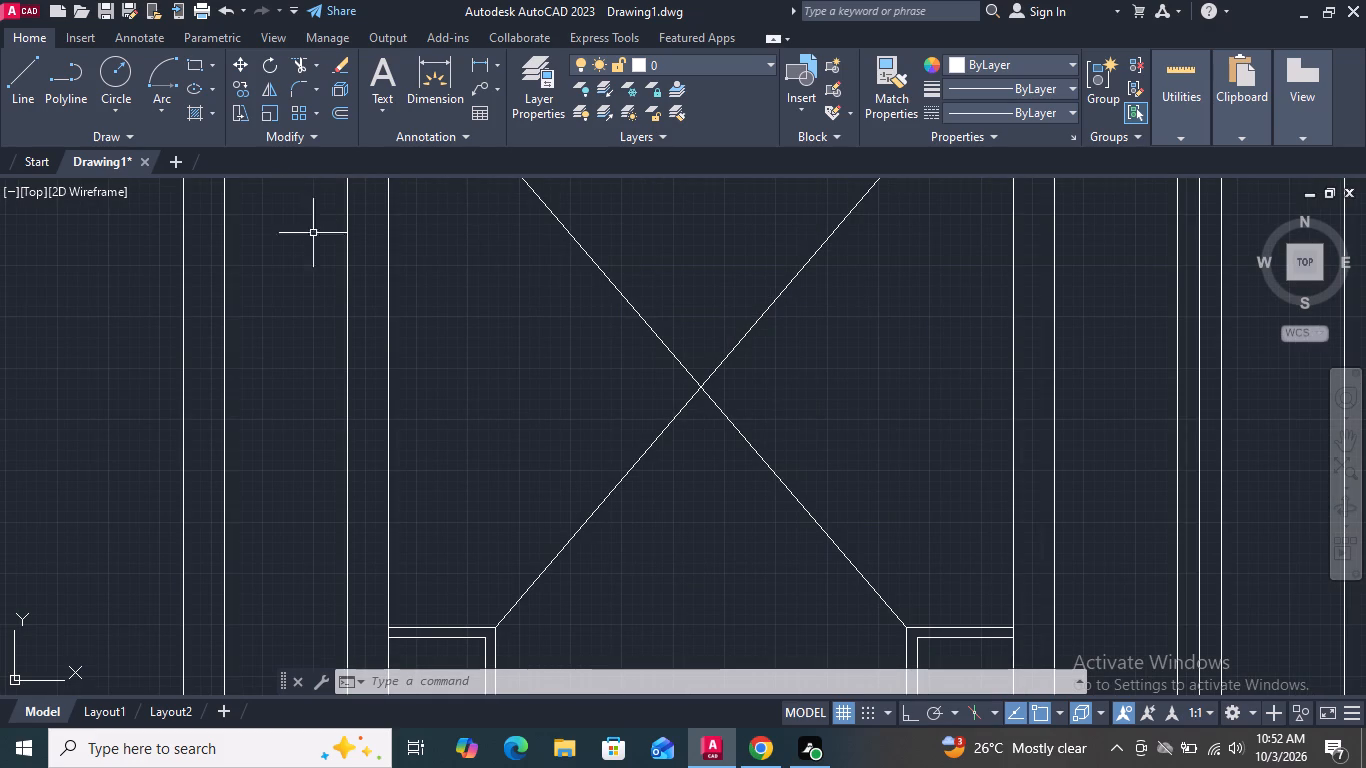
scroll(527, 340, "down", 1)
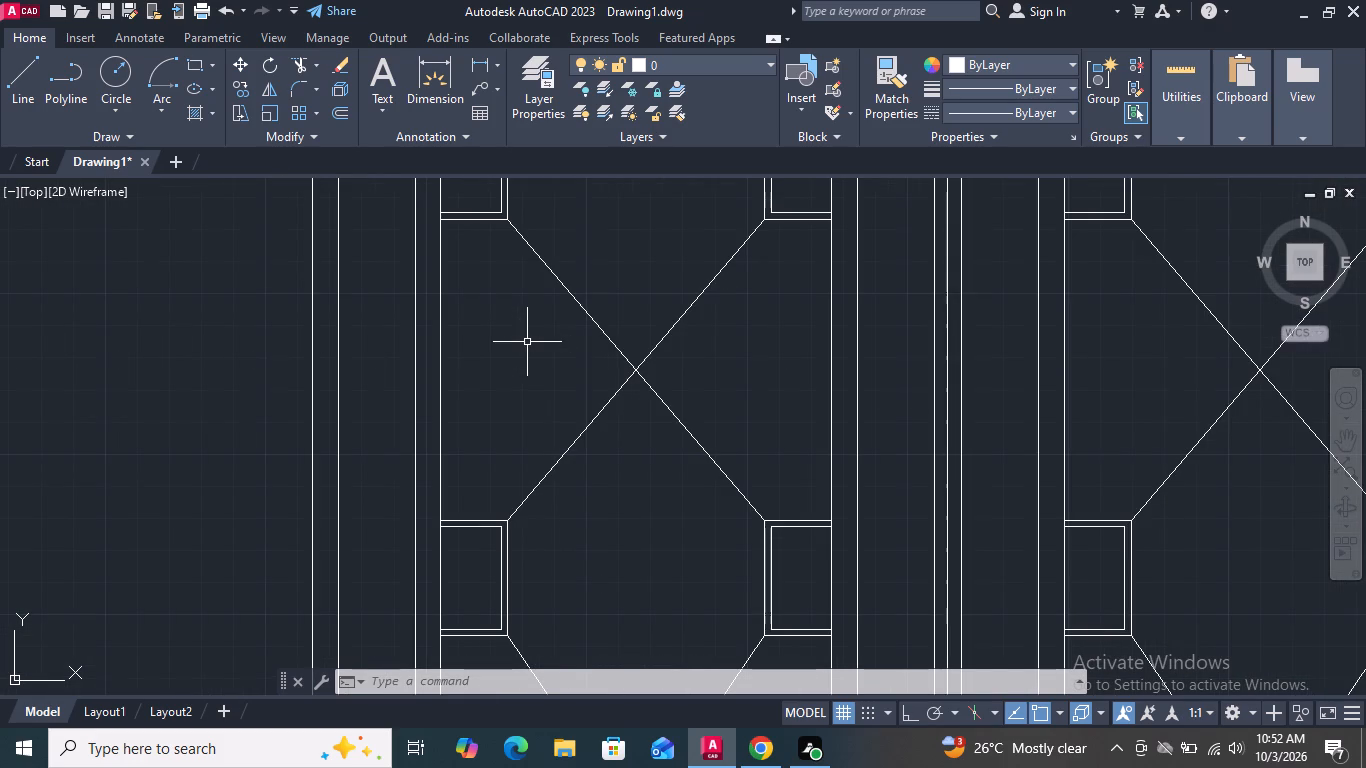
scroll(532, 346, "down", 5)
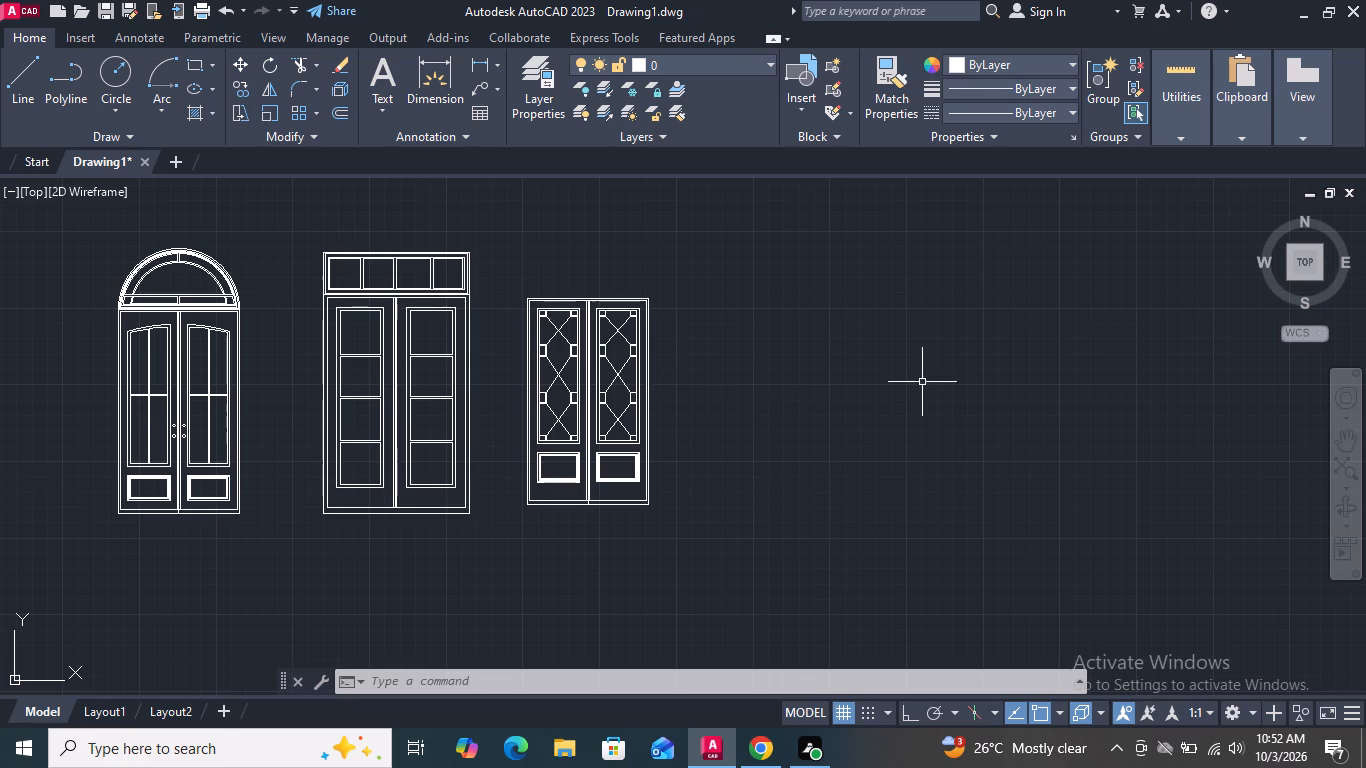
scroll(856, 353, "down", 1)
middle_click_drag(856, 355, 786, 381)
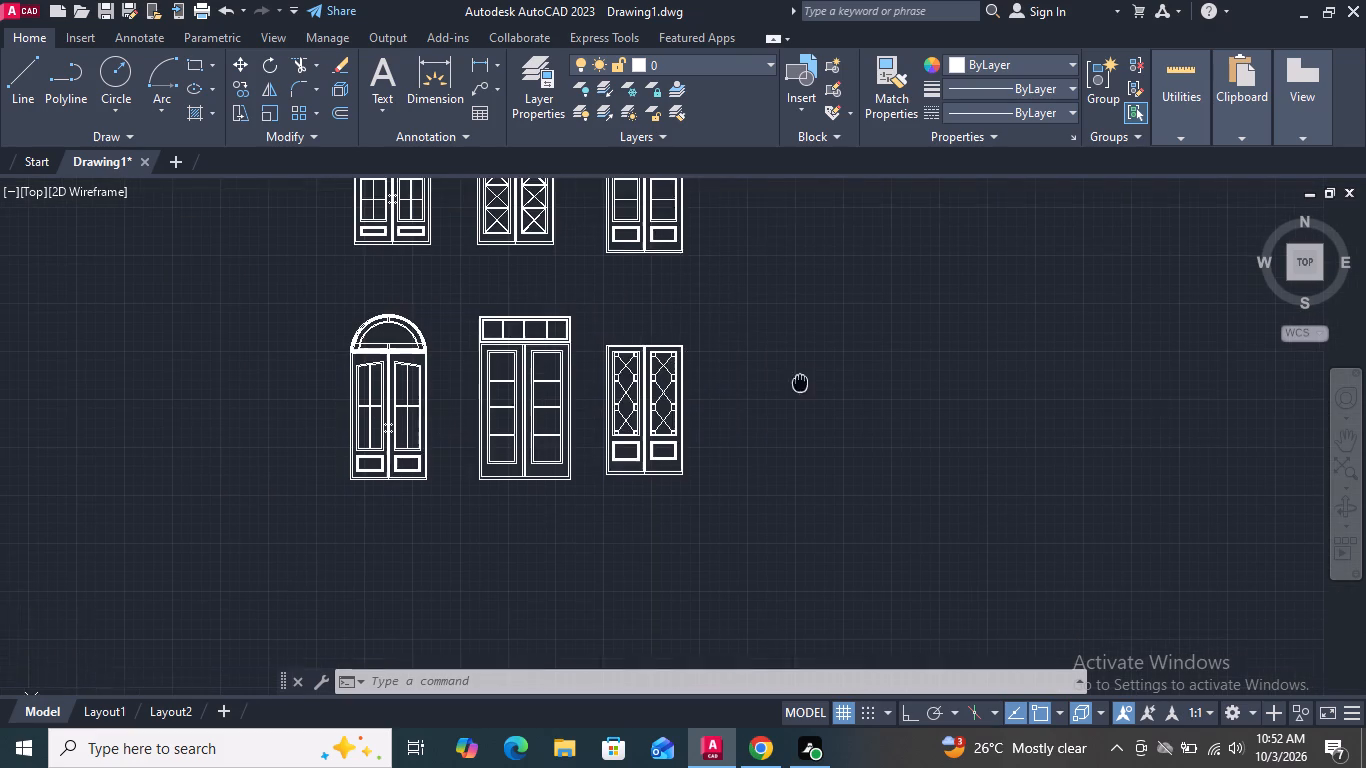
middle_click_drag(786, 381, 749, 404)
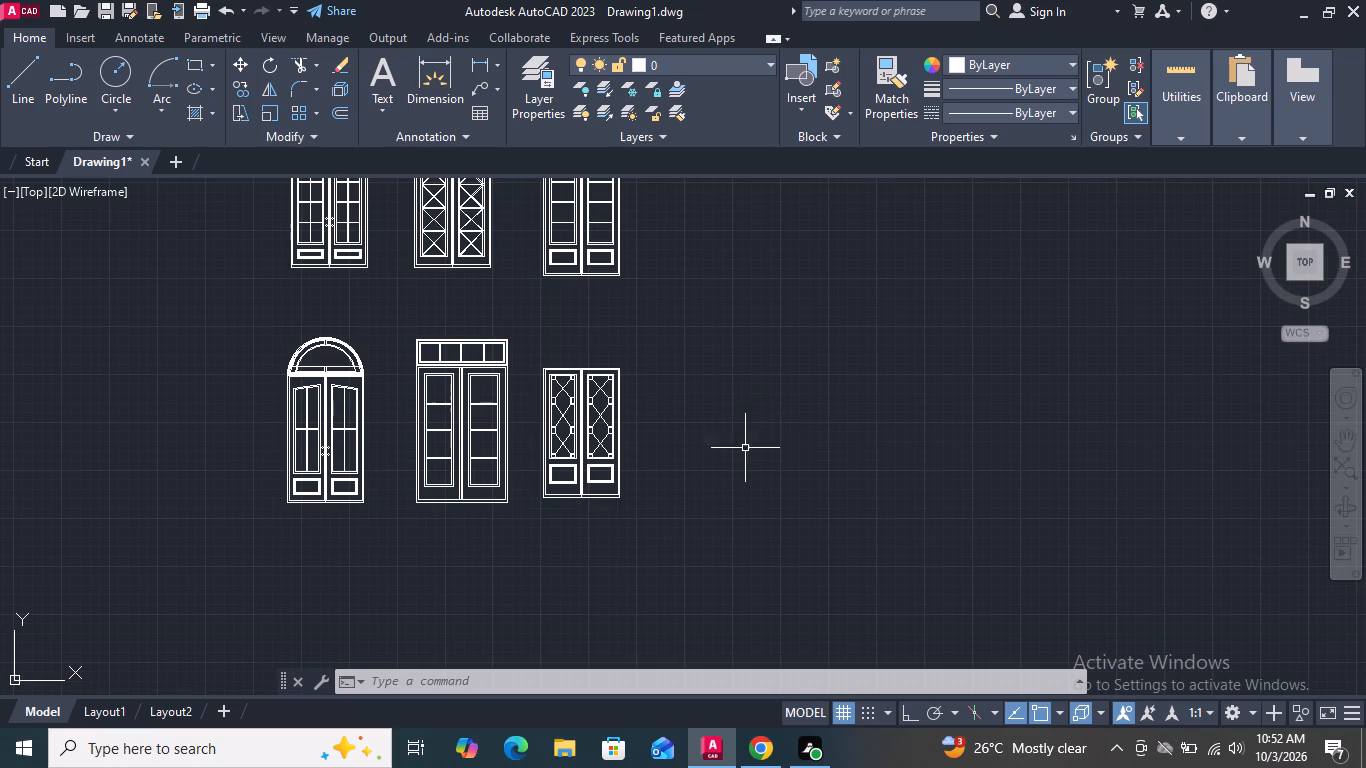
Copy the upper row's first door by its top-left corner to the lower row, right of the lattice door and level with its top.
scroll(744, 462, "down", 1)
scroll(469, 301, "up", 1)
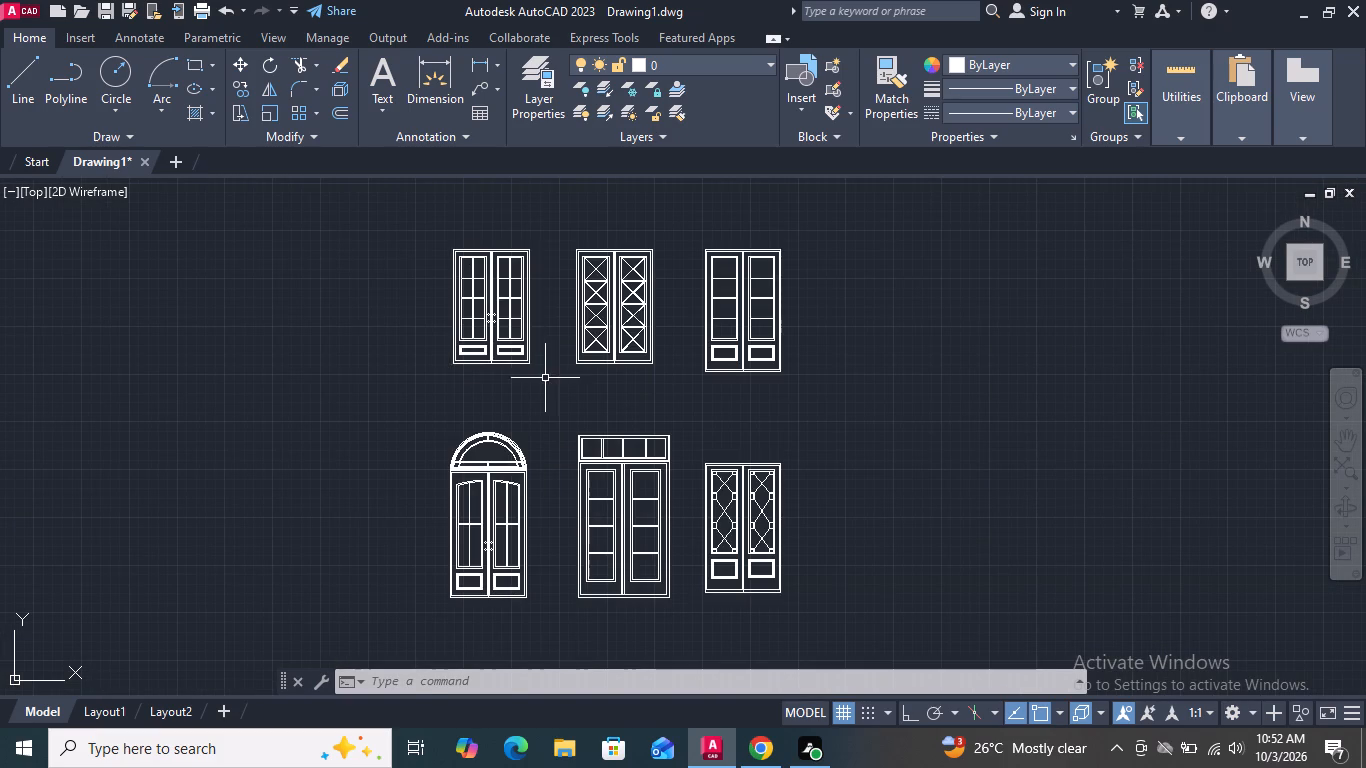
left_click(546, 378)
left_click(317, 216)
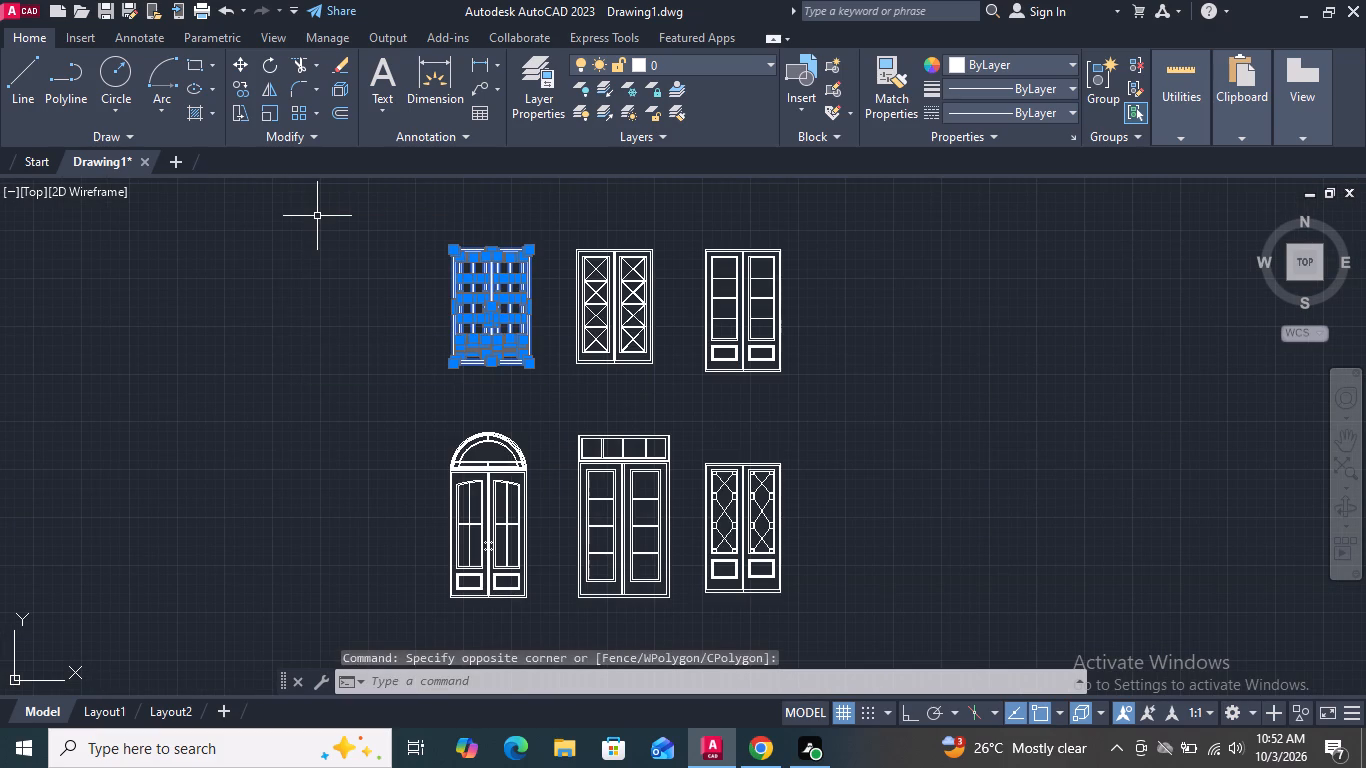
type("co")
key("Return")
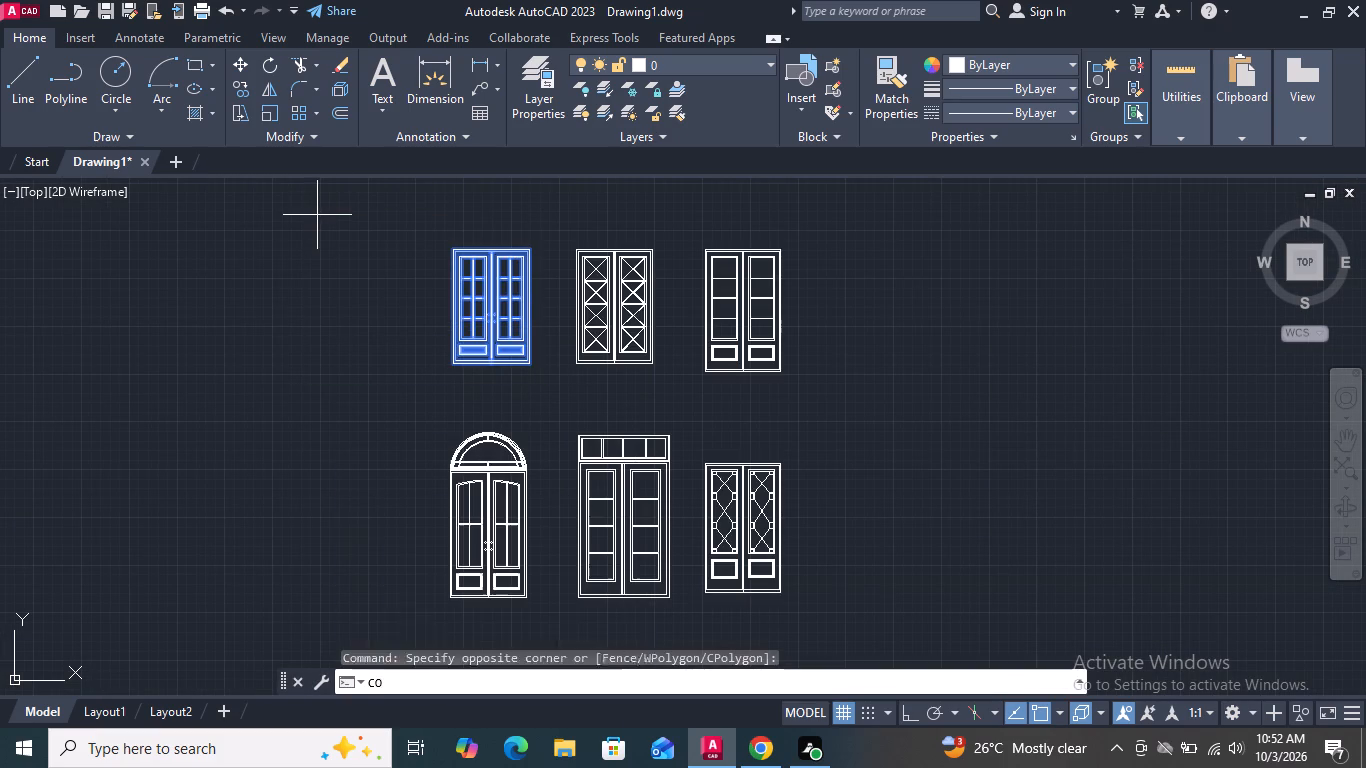
scroll(443, 253, "up", 3)
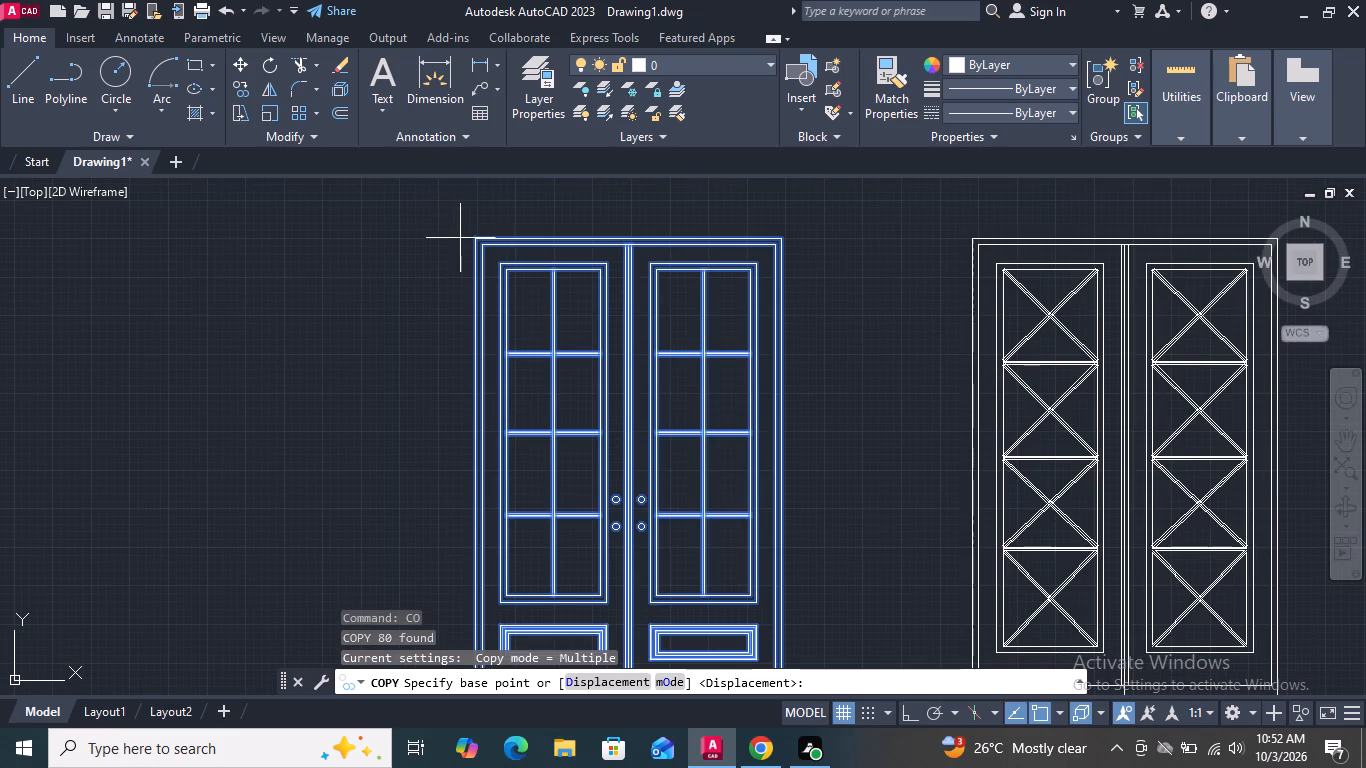
left_click(475, 237)
scroll(441, 256, "down", 6)
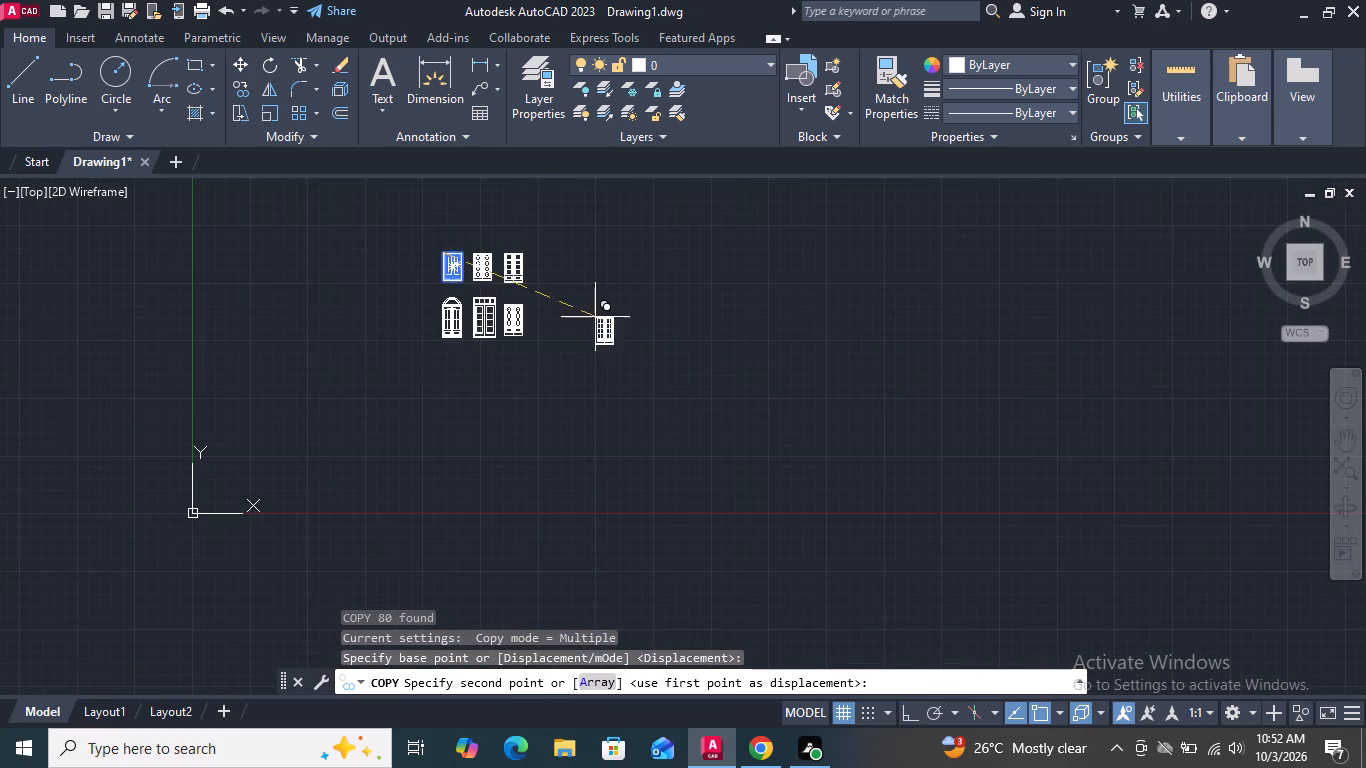
scroll(595, 317, "up", 3)
scroll(608, 346, "down", 1)
scroll(488, 290, "up", 2)
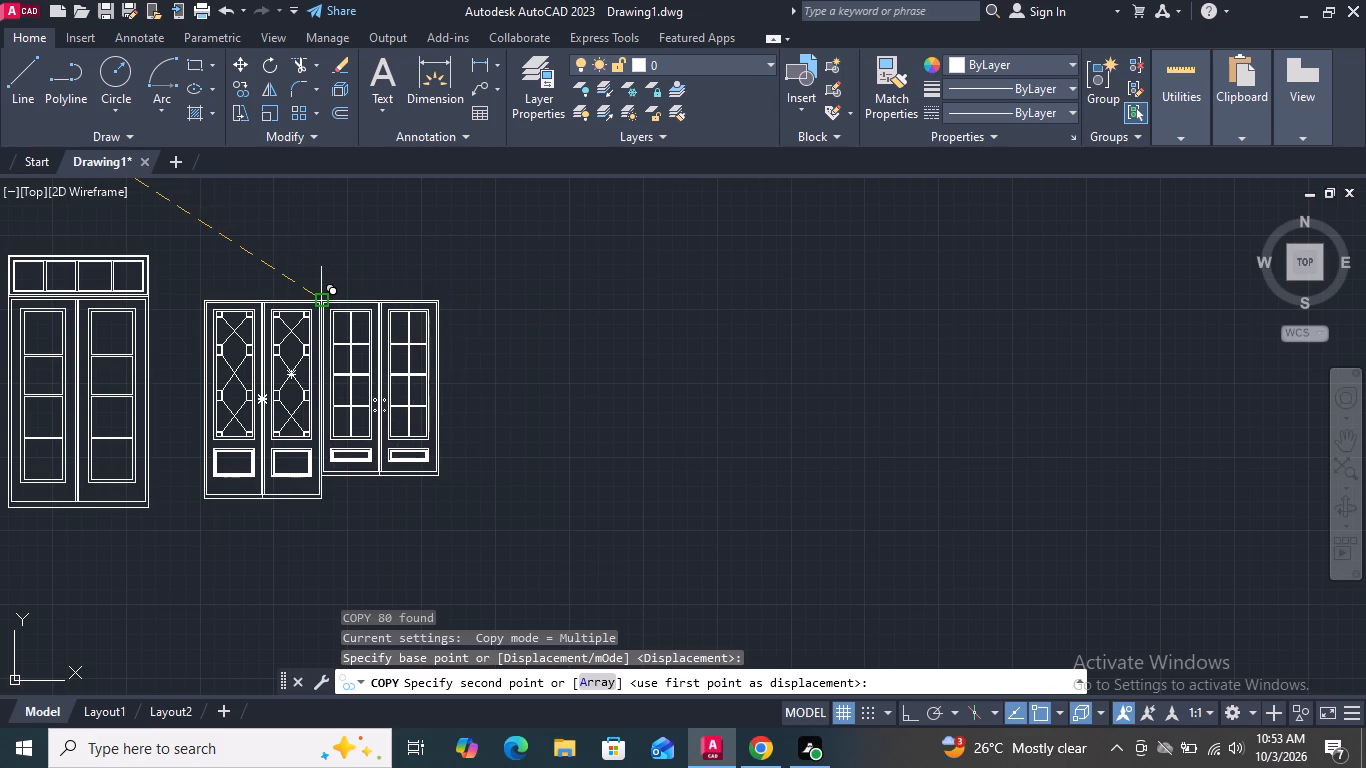
left_click(414, 304)
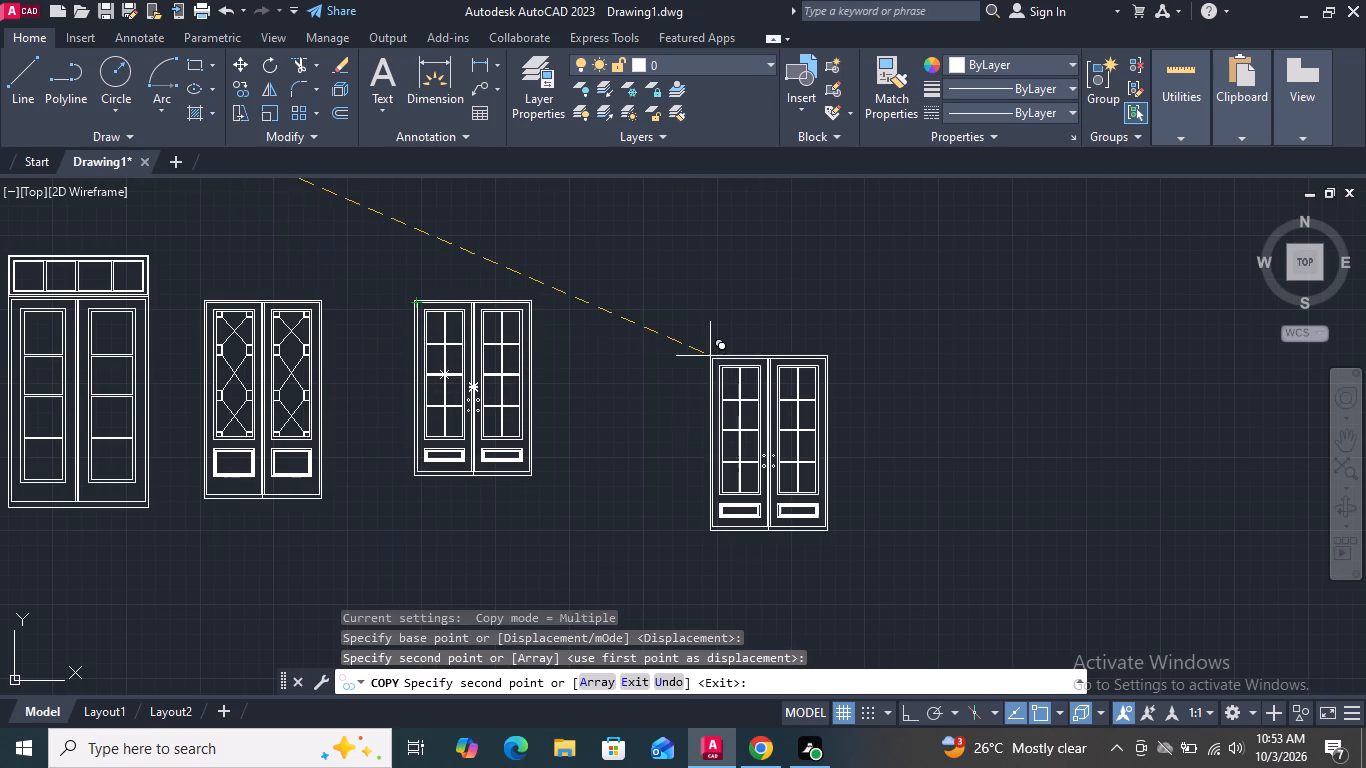
key("Escape")
scroll(724, 327, "down", 1)
scroll(470, 416, "up", 2)
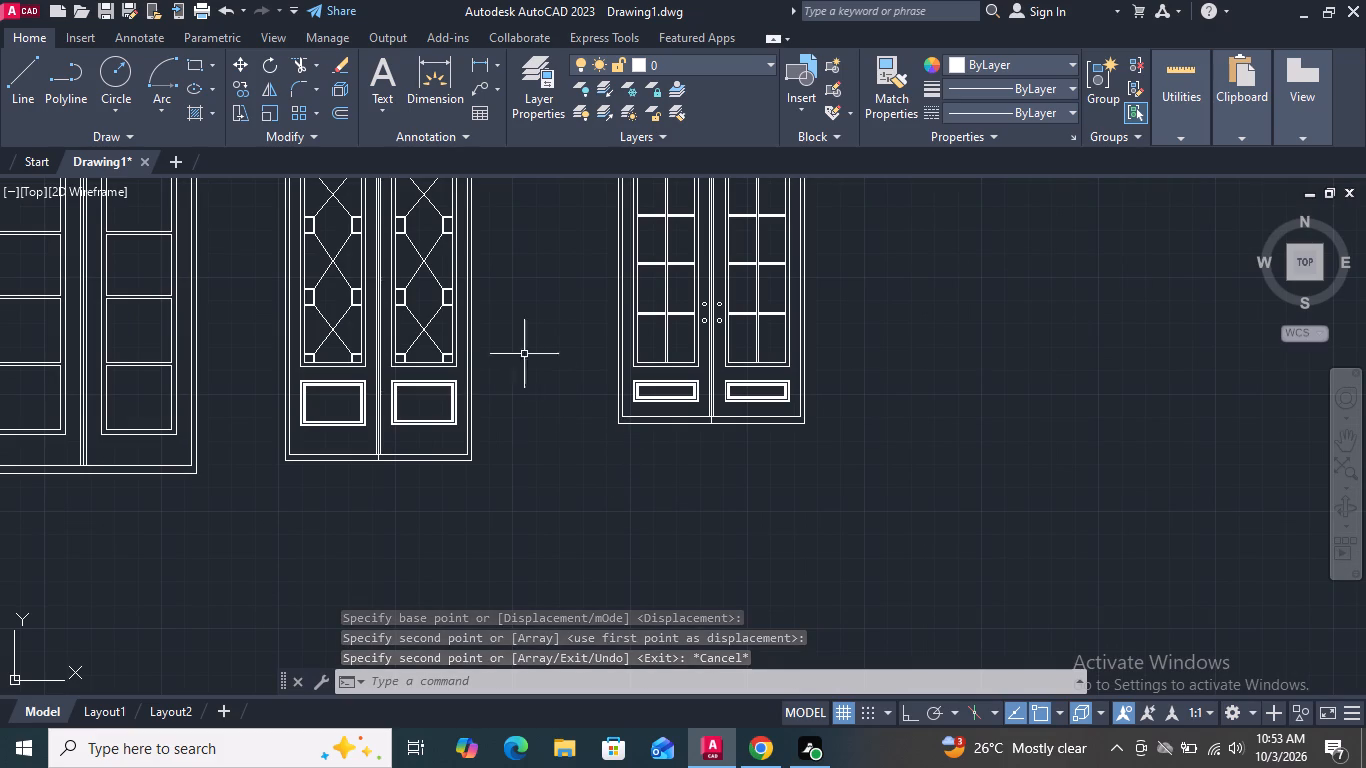
Stretch the bottom of the copied lower-row door's frame straight down, level with the bottom of the lattice door.
left_click(237, 111)
left_click(893, 475)
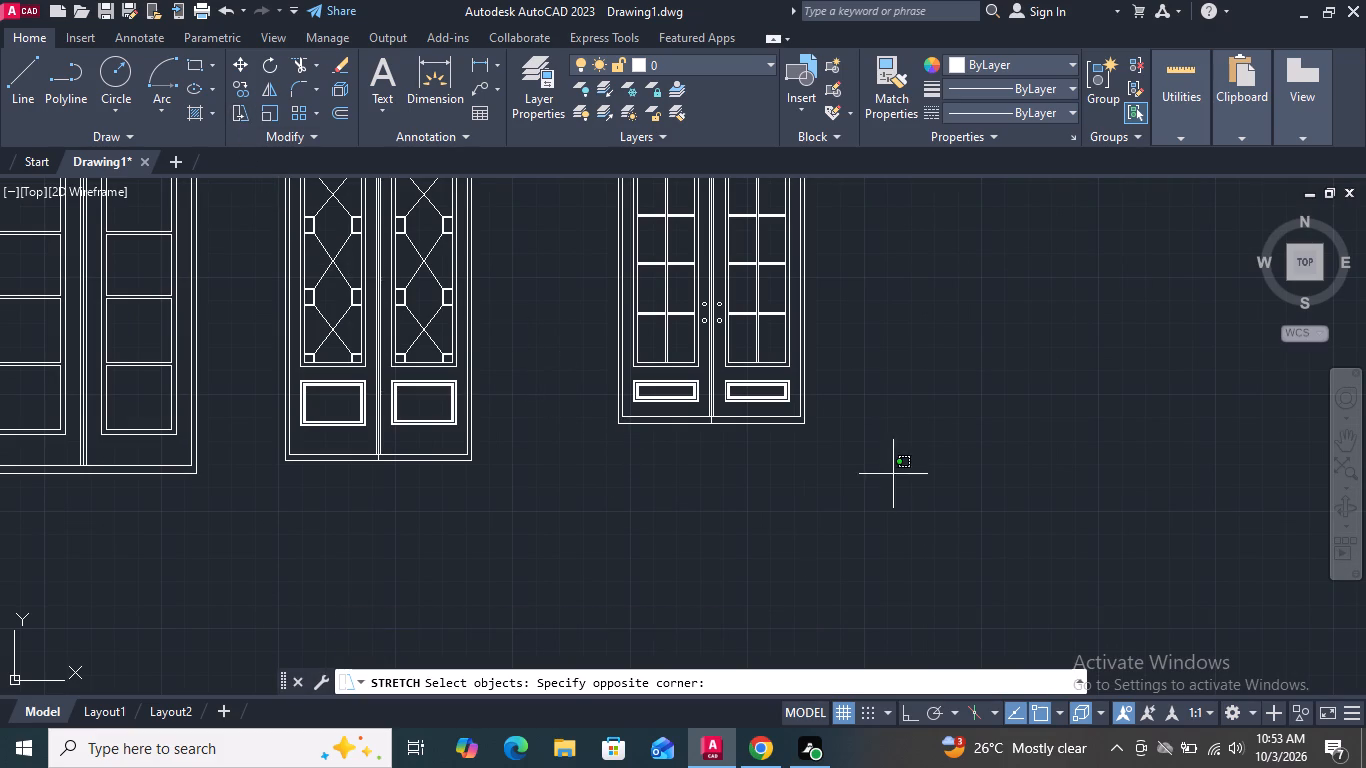
left_click(581, 411)
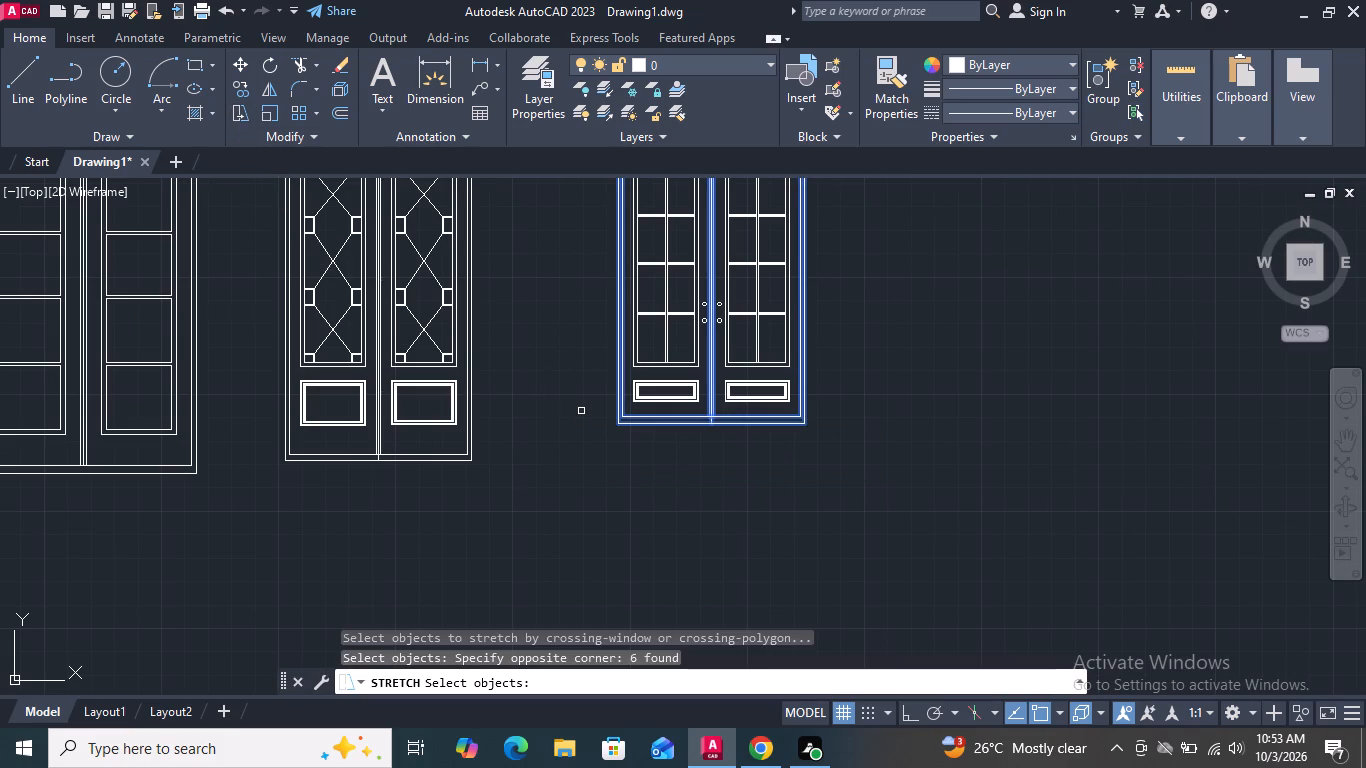
key("Return")
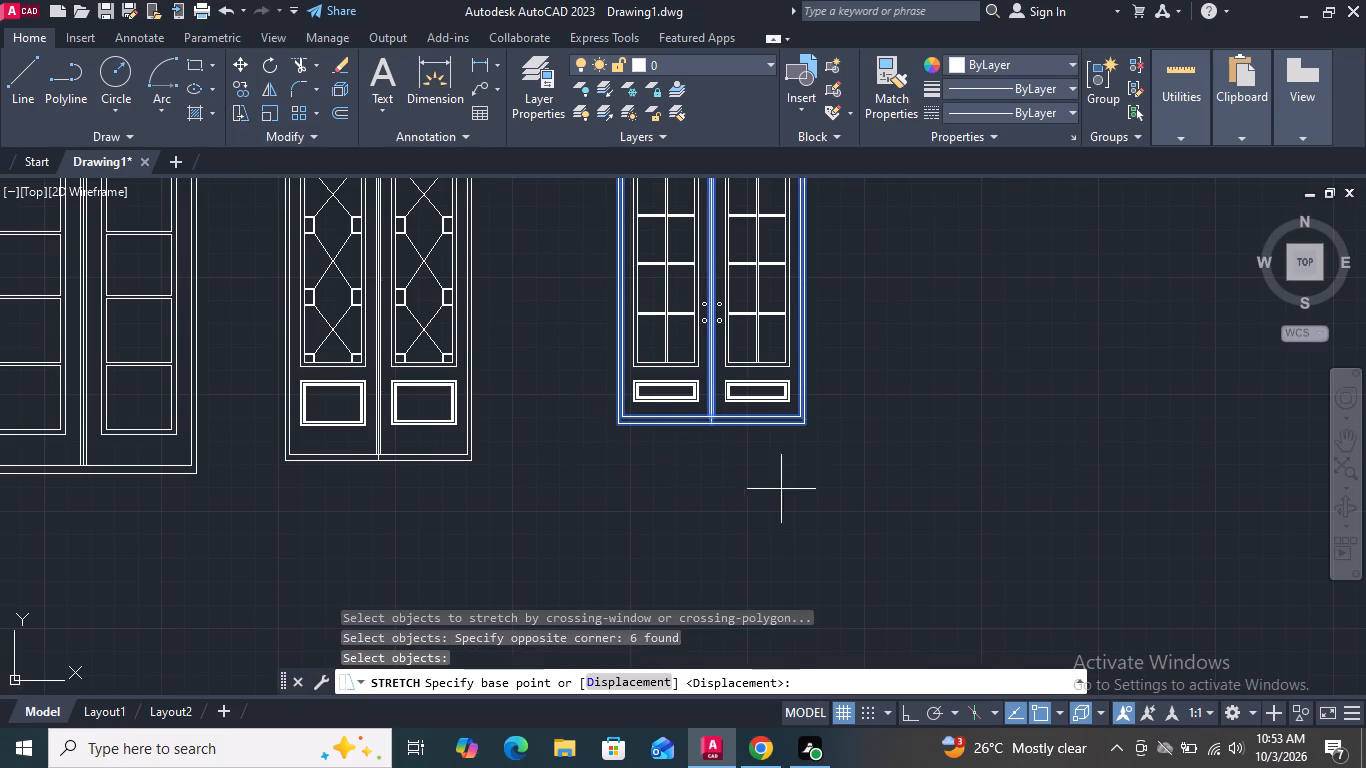
left_click(712, 427)
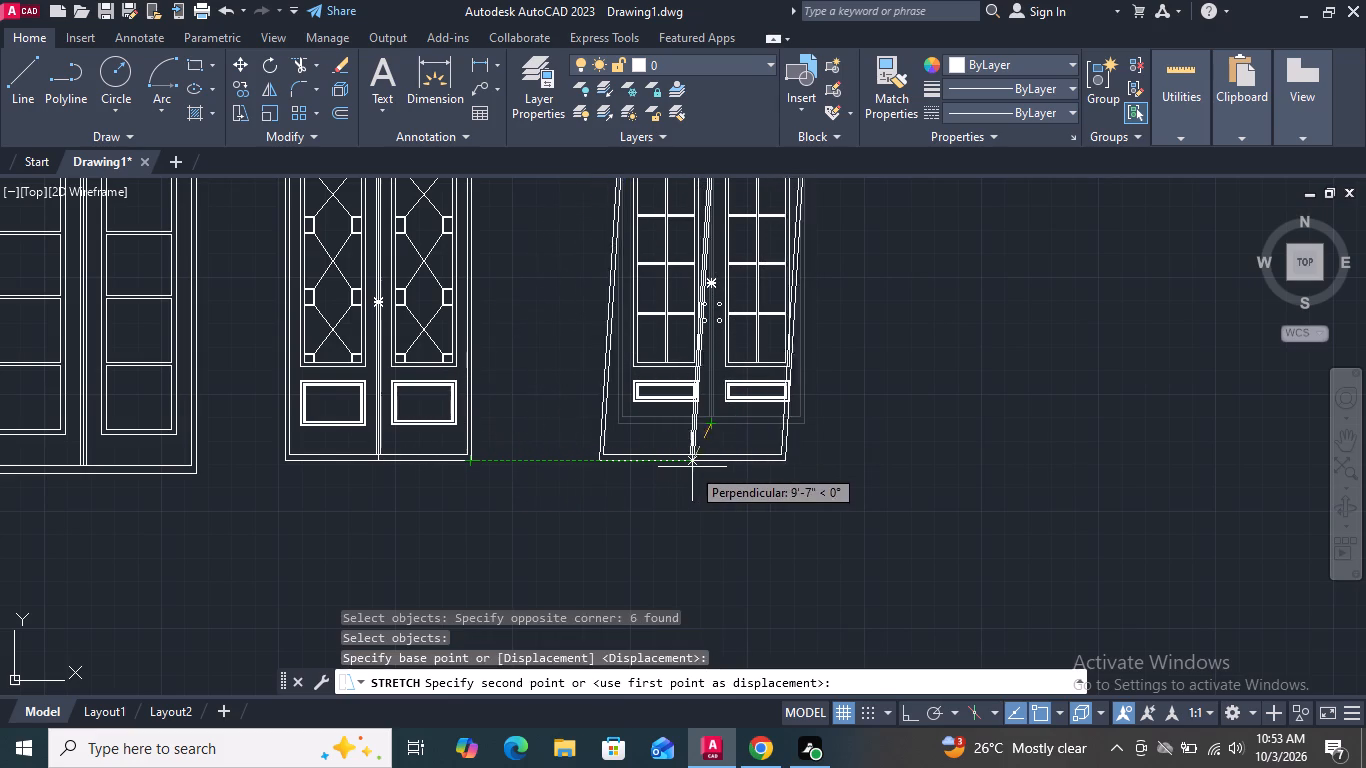
left_click(715, 467)
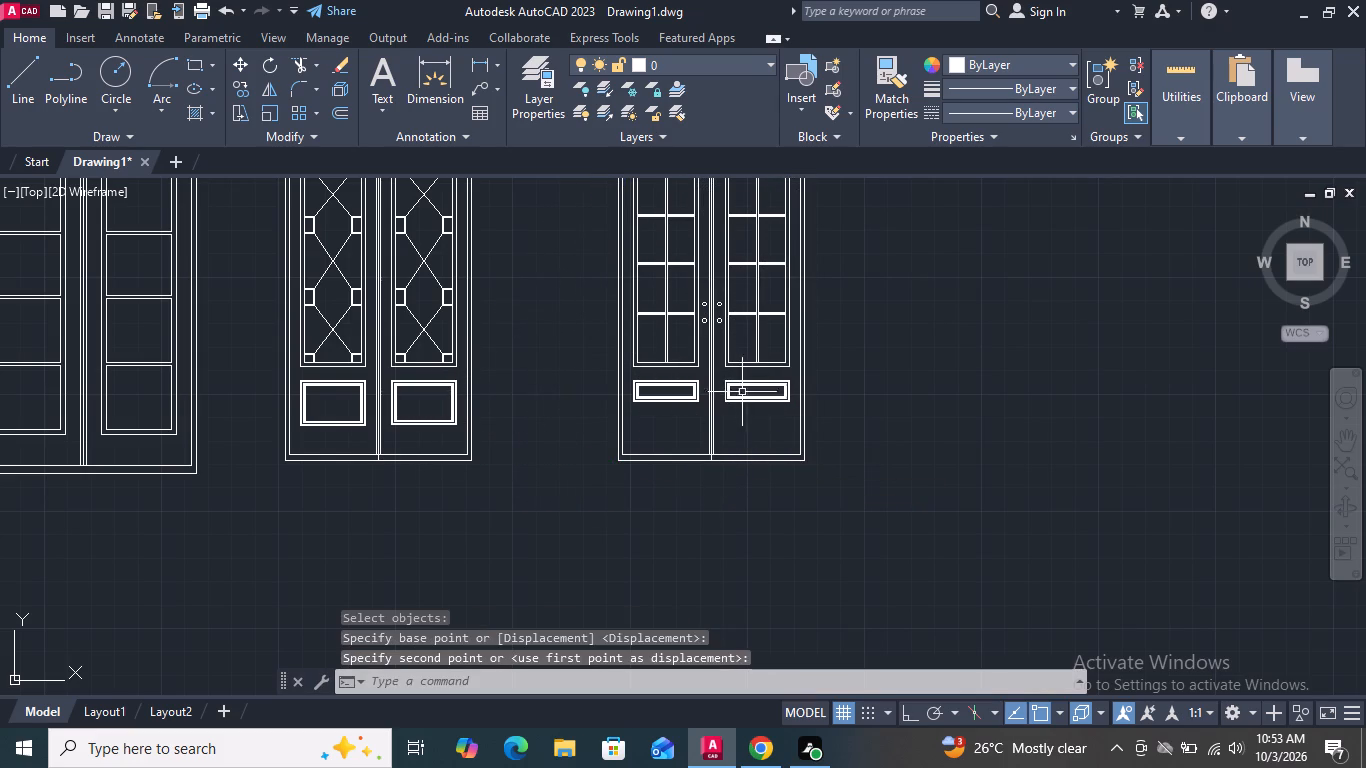
Stretch the bottom edge of the copied door's left-leaf lower panel down by about 1'-2".
scroll(734, 386, "up", 2)
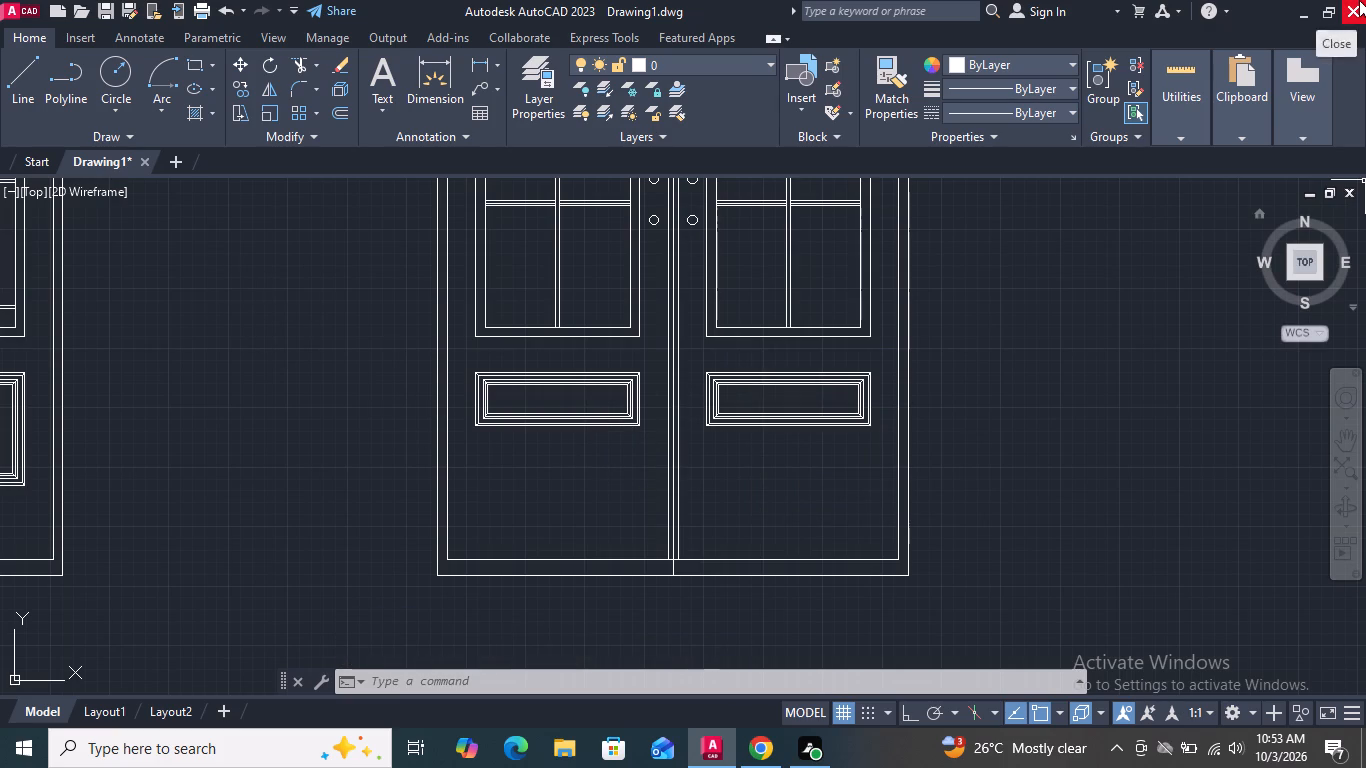
left_click(236, 109)
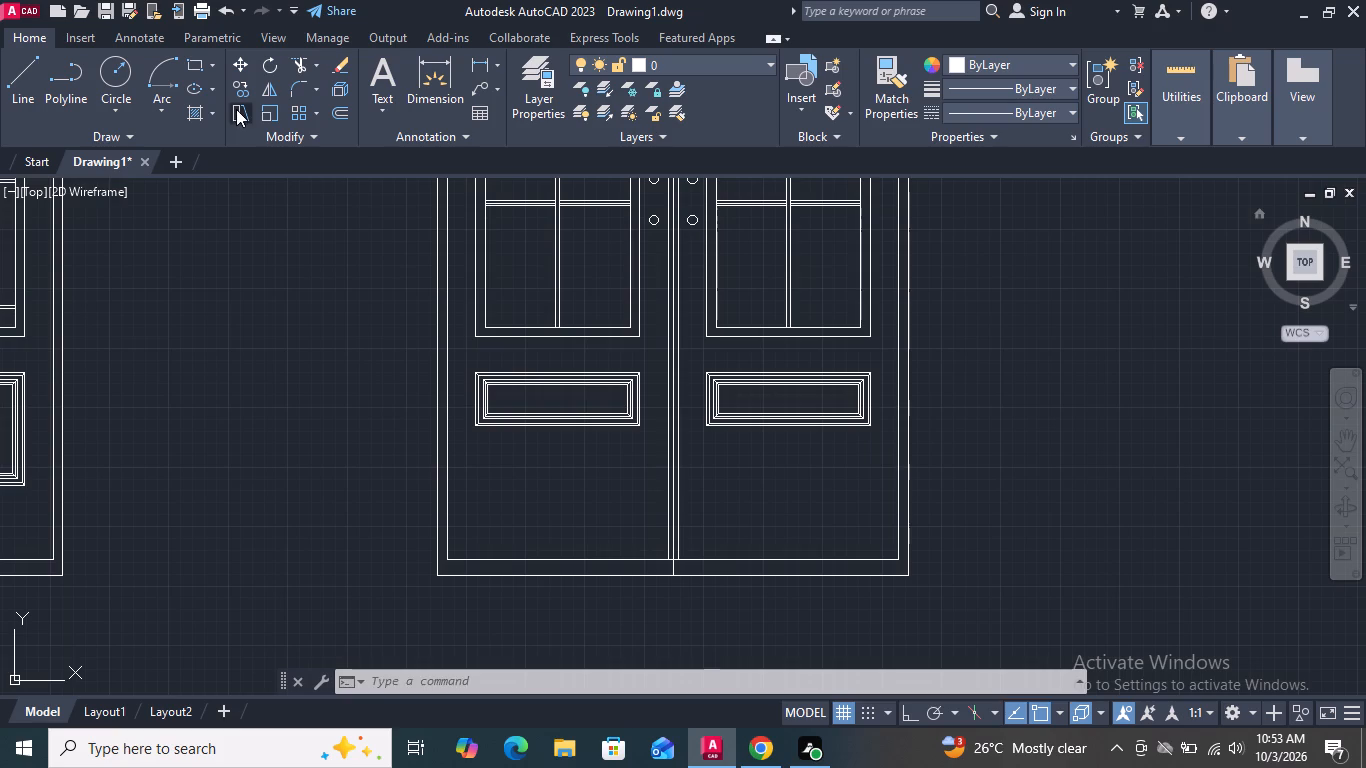
left_click(652, 459)
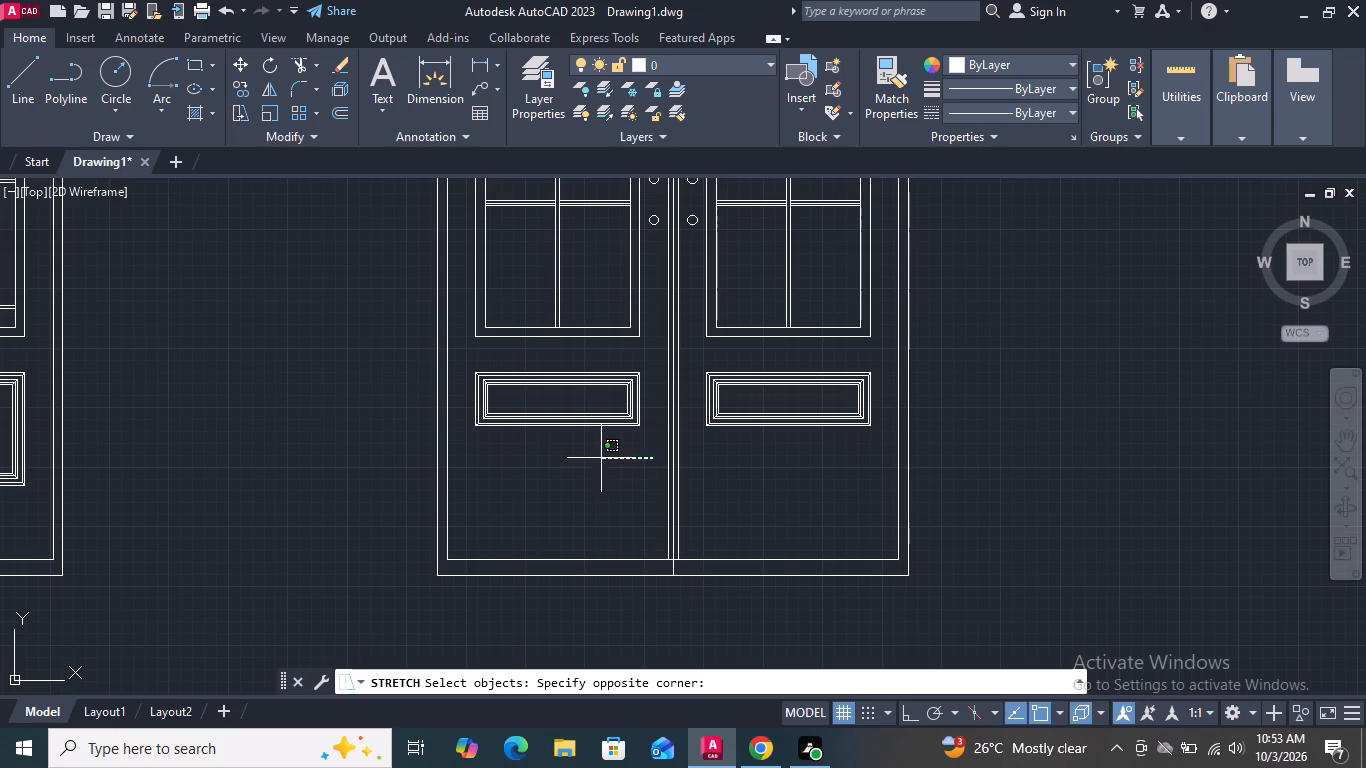
left_click(457, 405)
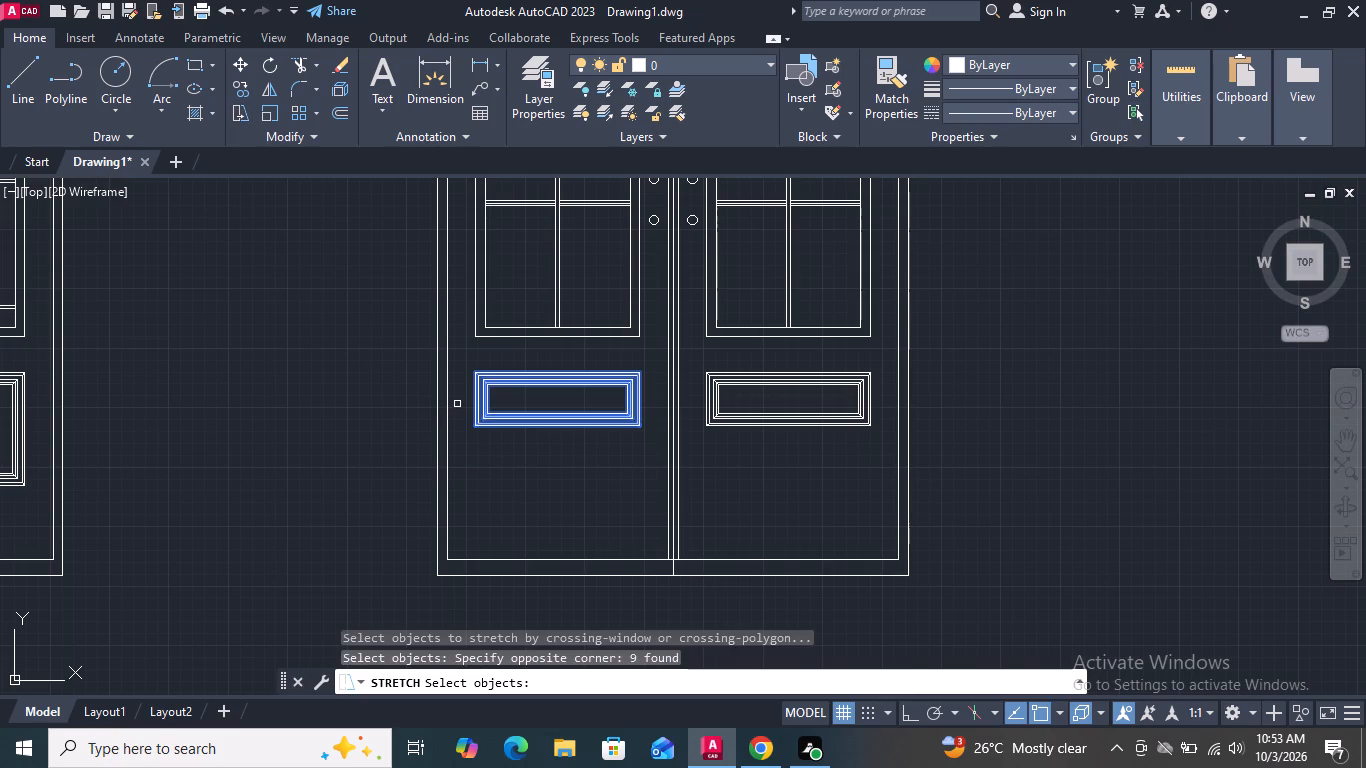
key("Return")
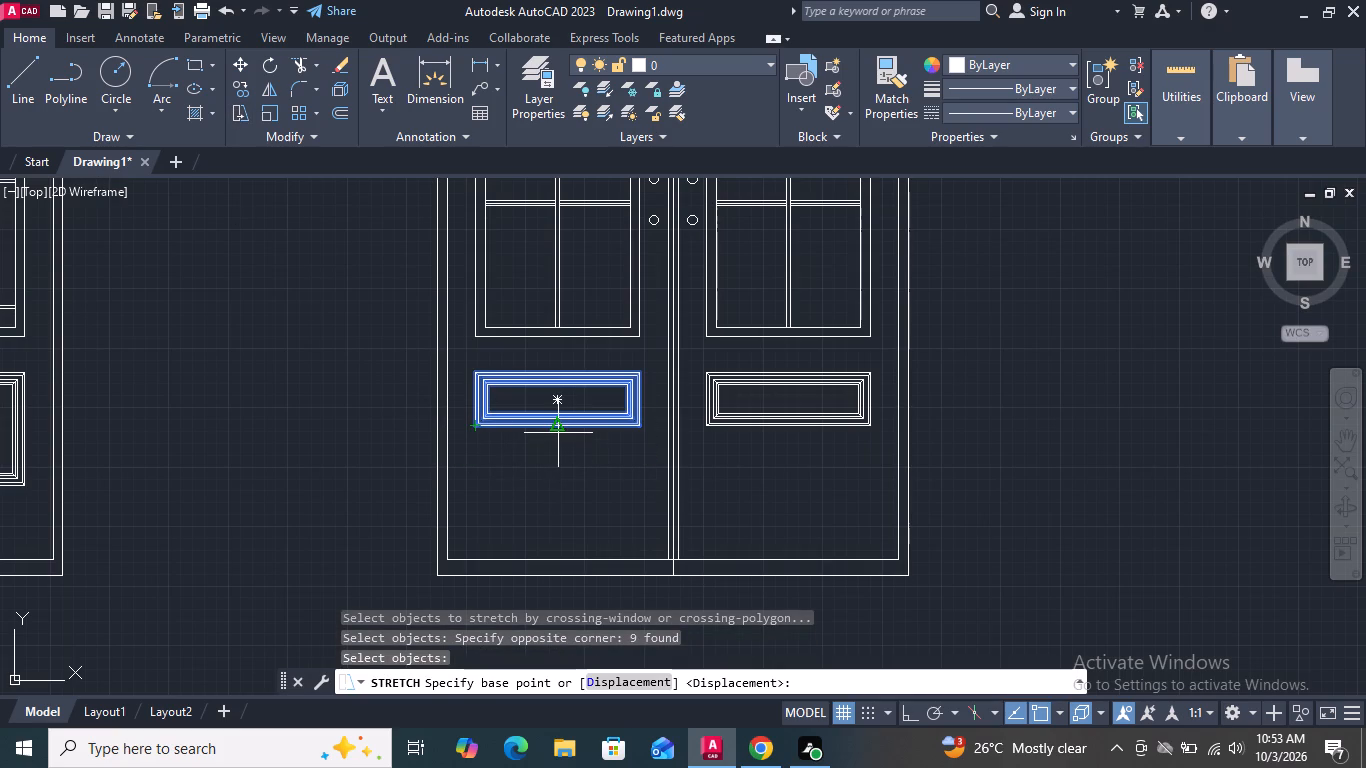
left_click(560, 424)
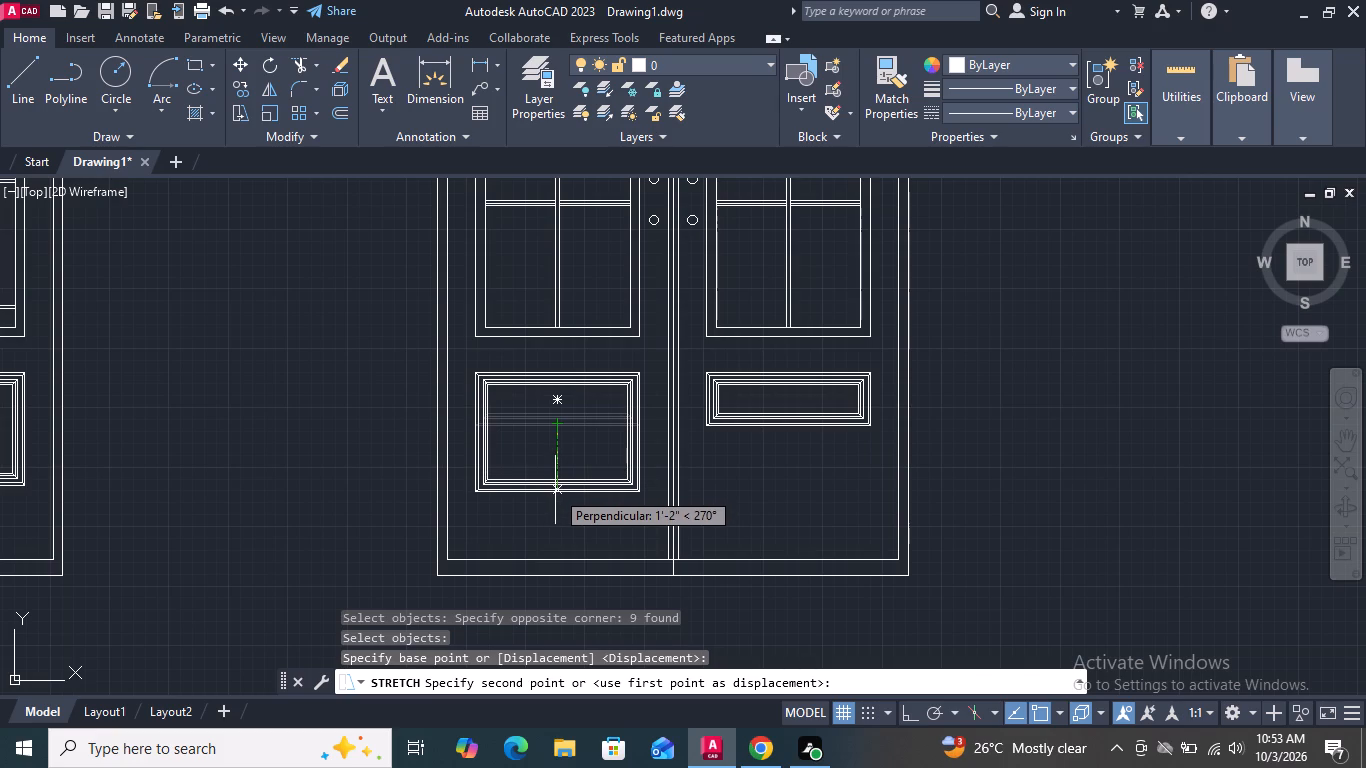
left_click(555, 490)
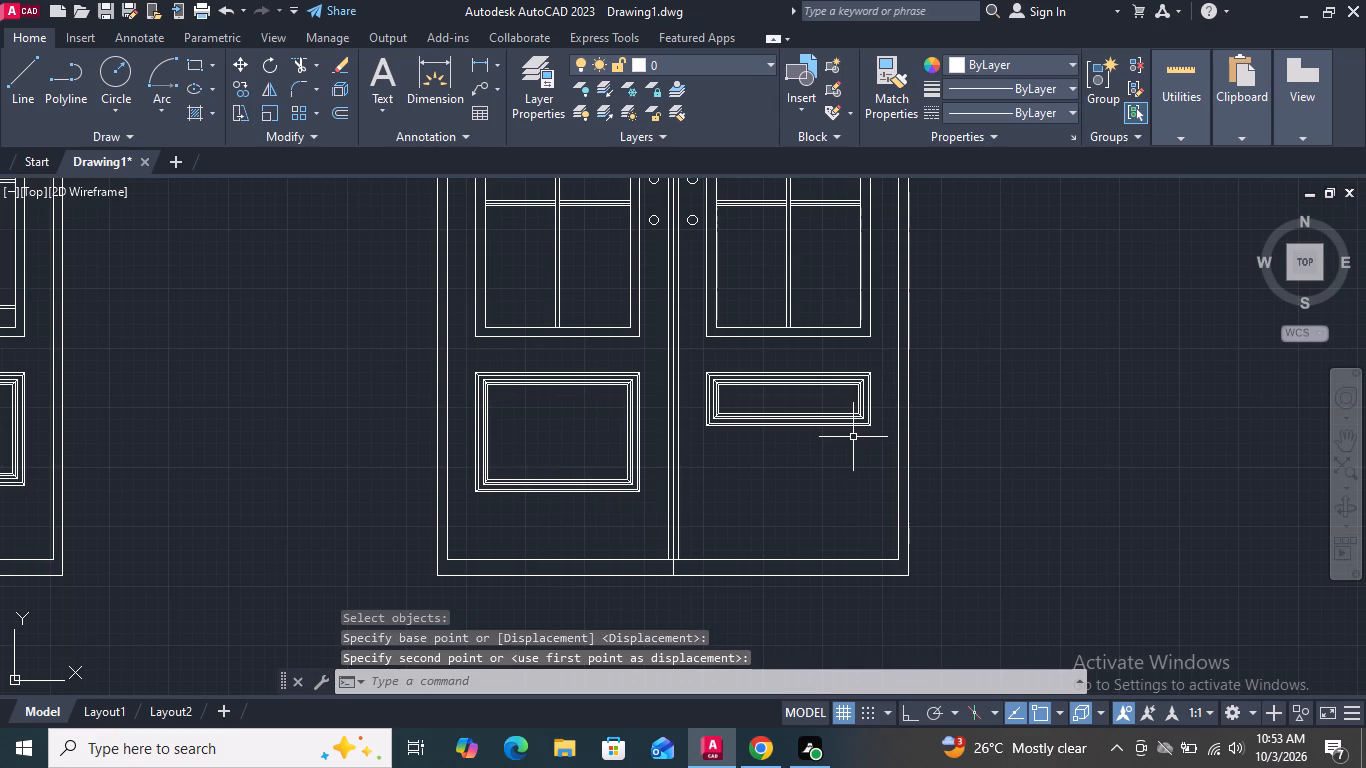
Stretch the bottom edge of the right-leaf lower panel down, level with the left-leaf panel's bottom edge.
key("space")
left_click(890, 453)
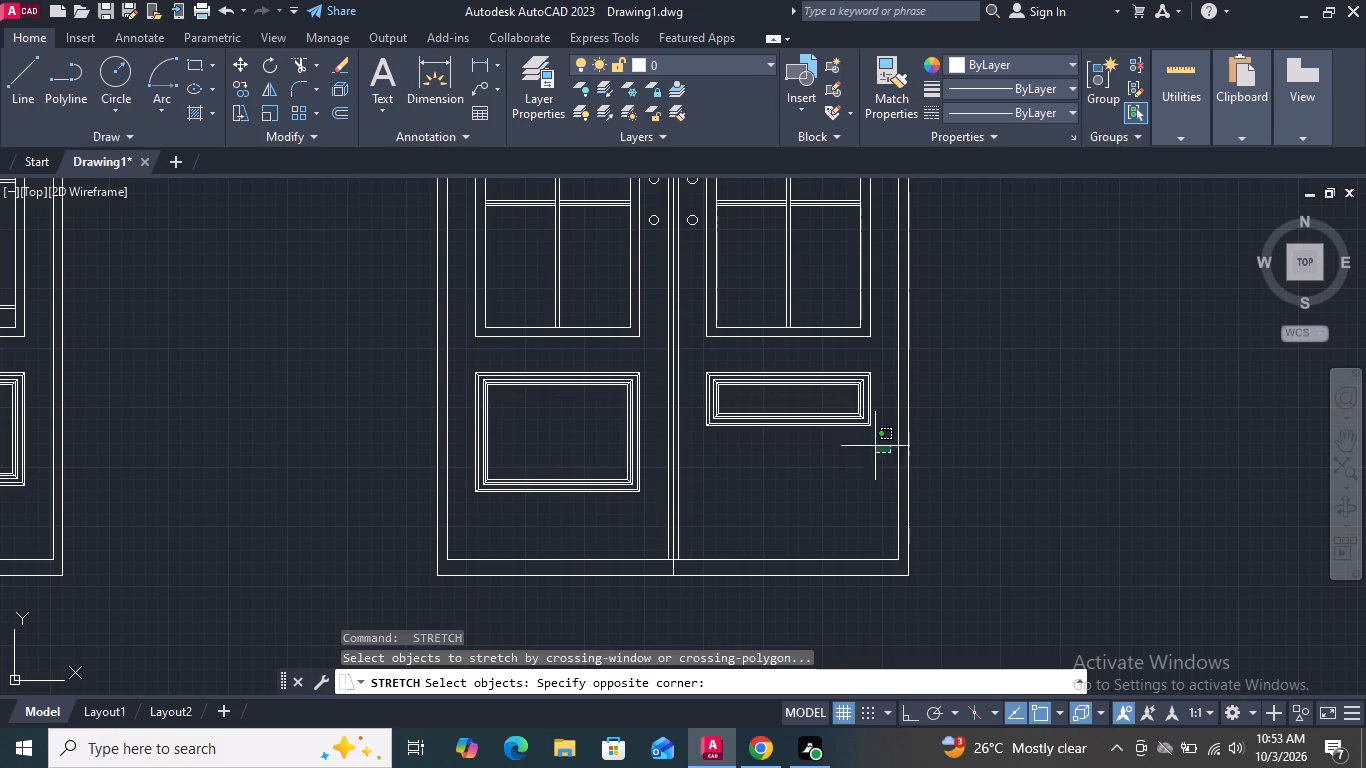
left_click(687, 404)
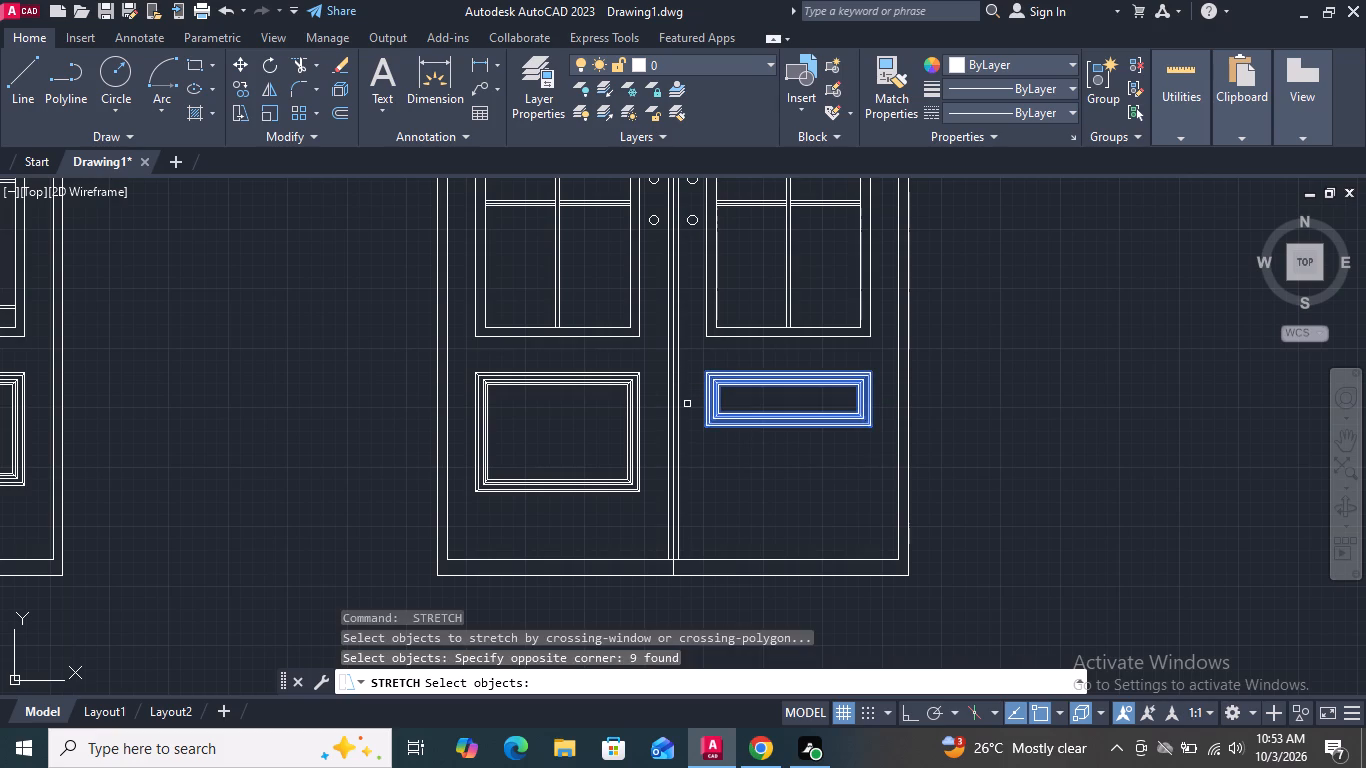
key("Return")
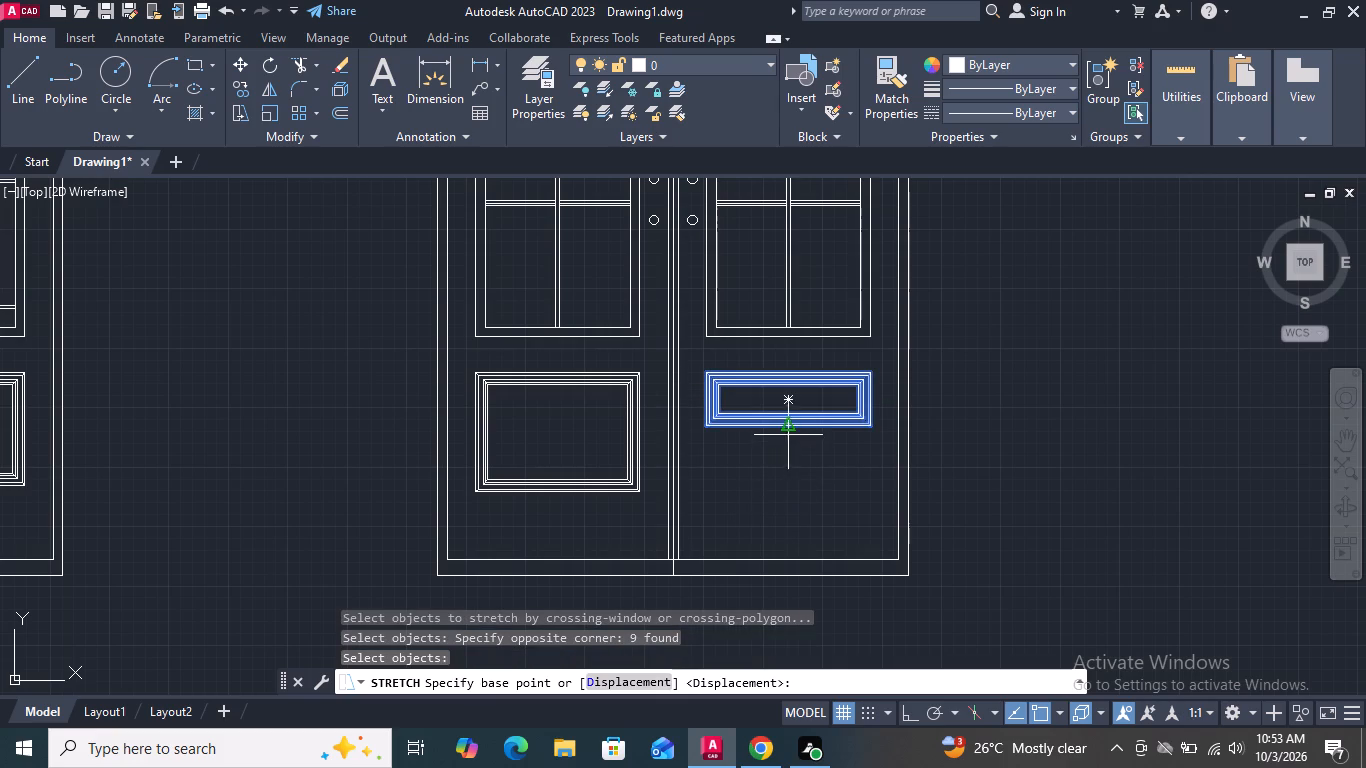
left_click(792, 431)
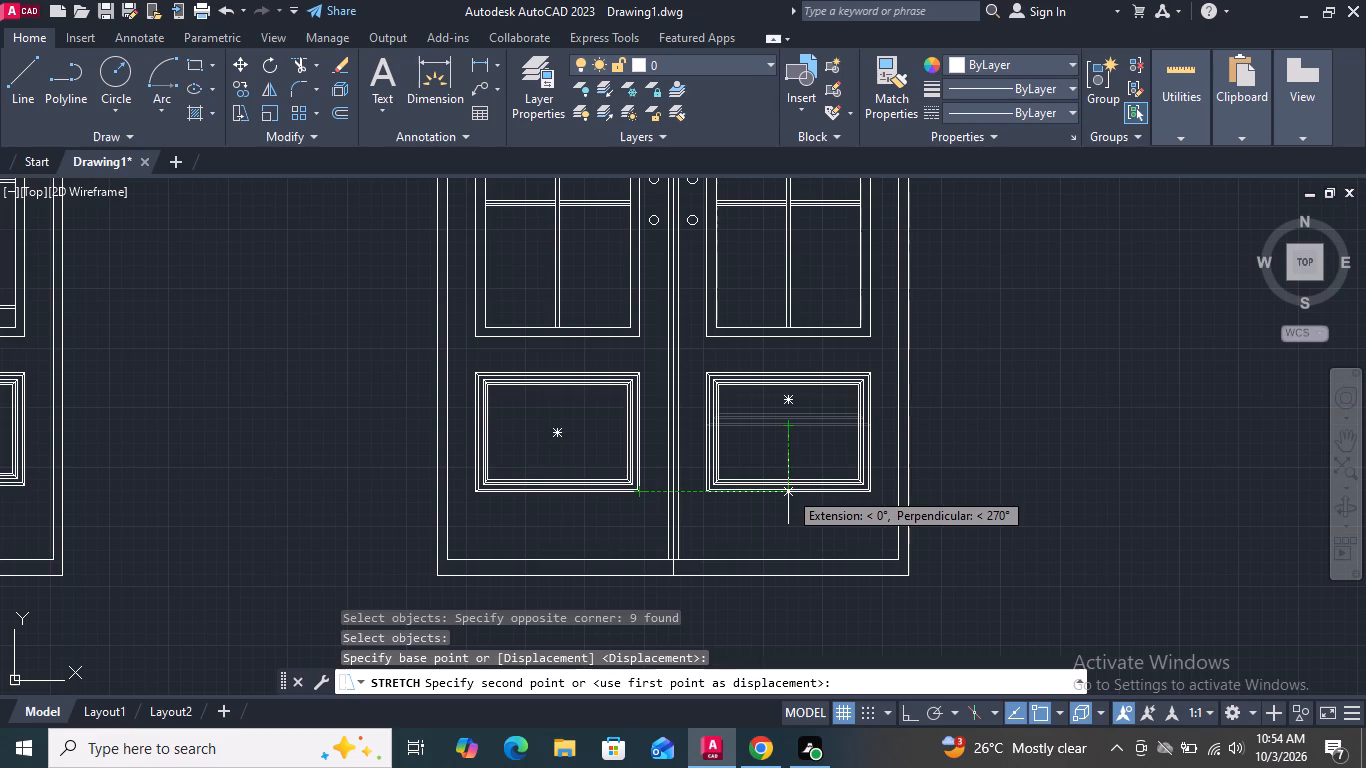
left_click(788, 490)
Erase the top horizontal glazing bar on both sides of the mullion in the copied door's left tall pane.
scroll(782, 528, "down", 2)
scroll(804, 504, "up", 3)
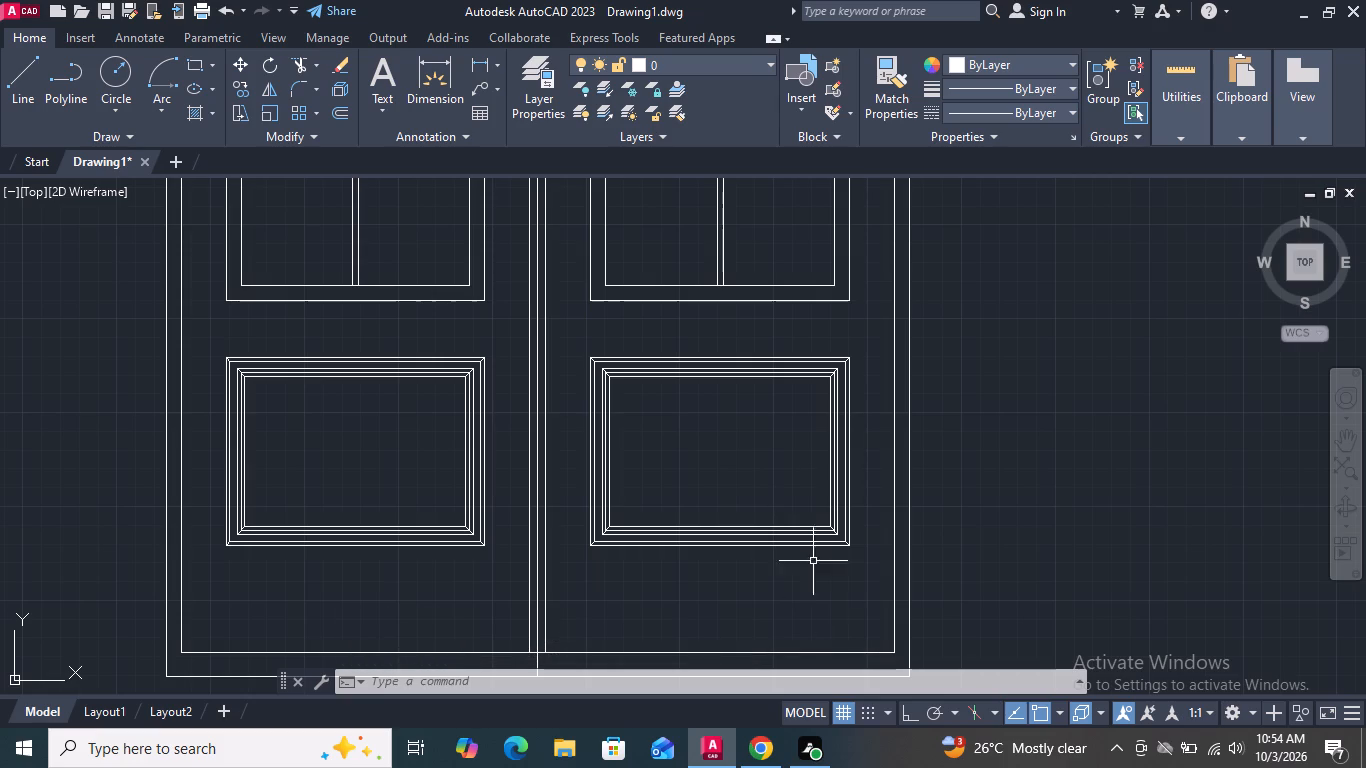
scroll(807, 714, "down", 3)
scroll(663, 527, "down", 3)
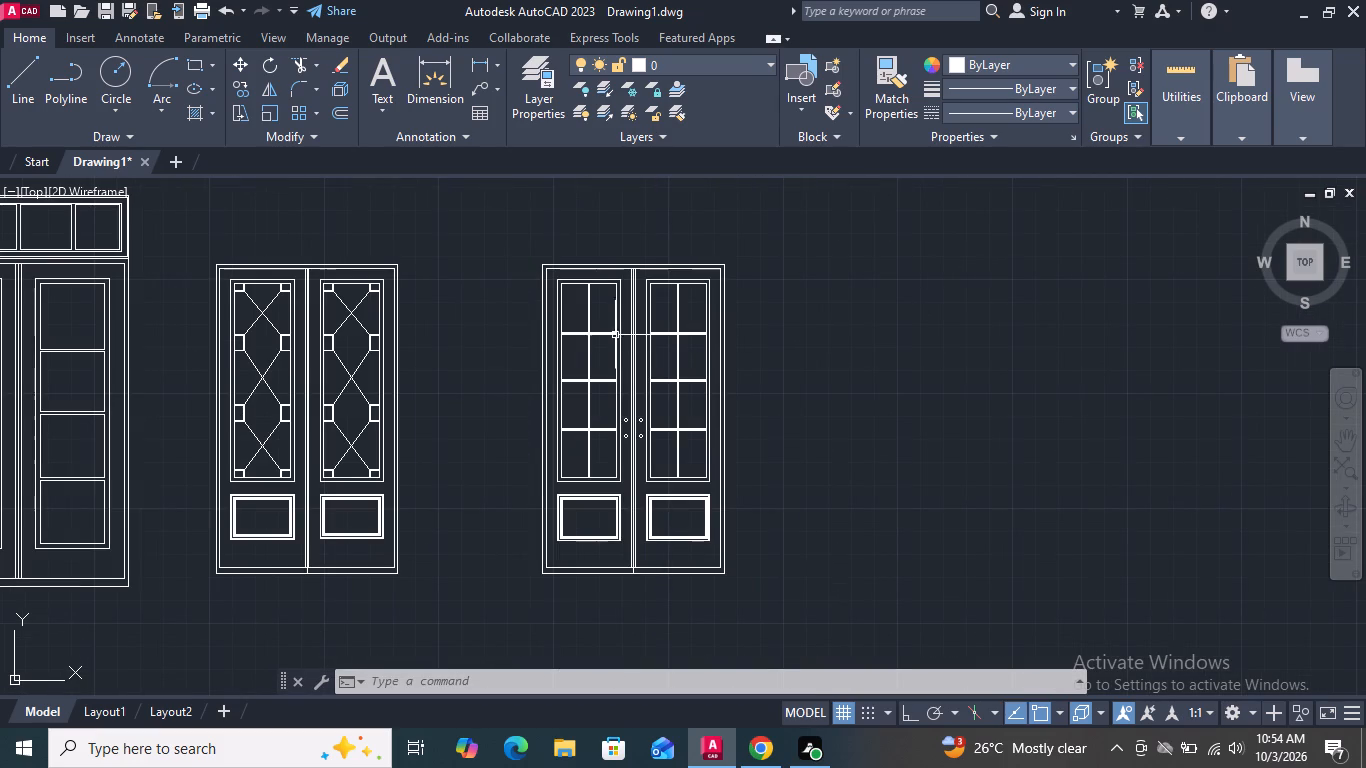
scroll(587, 329, "up", 3)
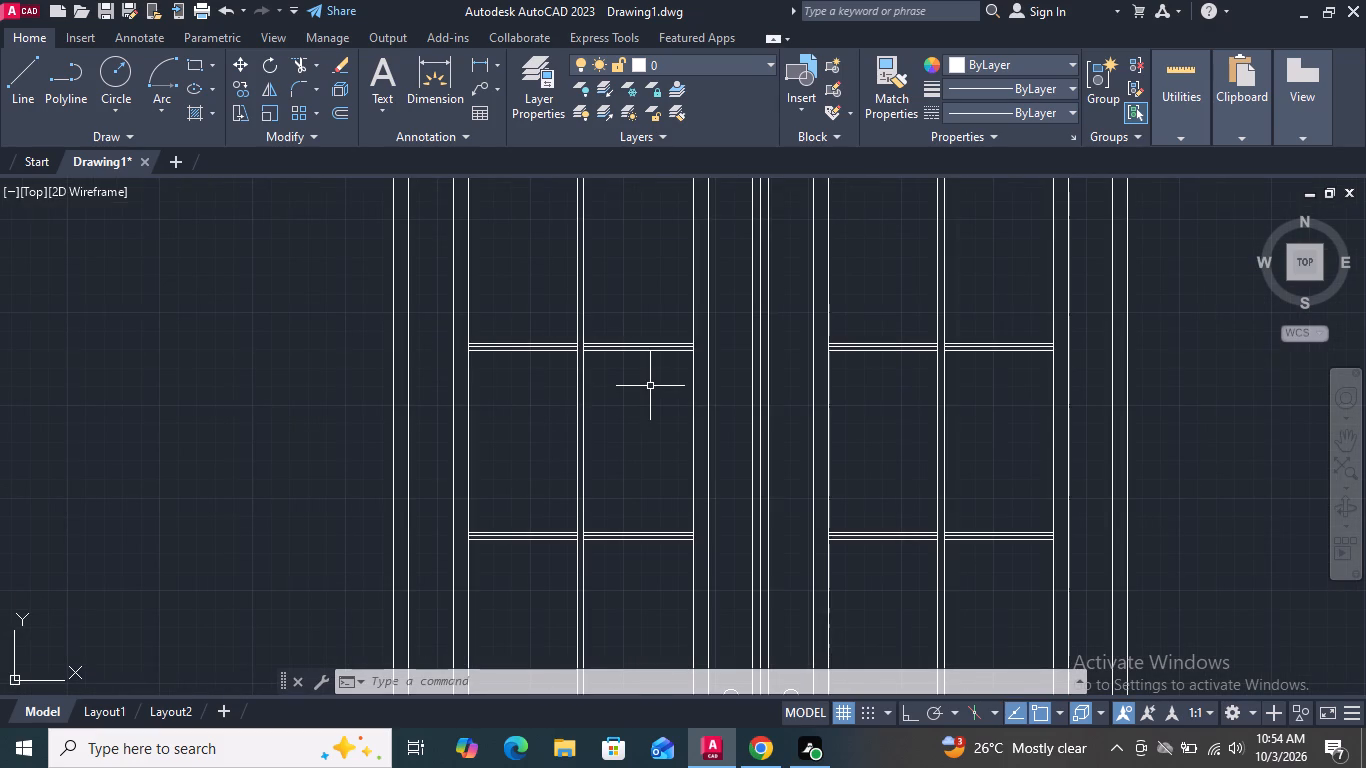
scroll(650, 386, "up", 1)
left_click_drag(650, 386, 650, 371)
left_click(619, 282)
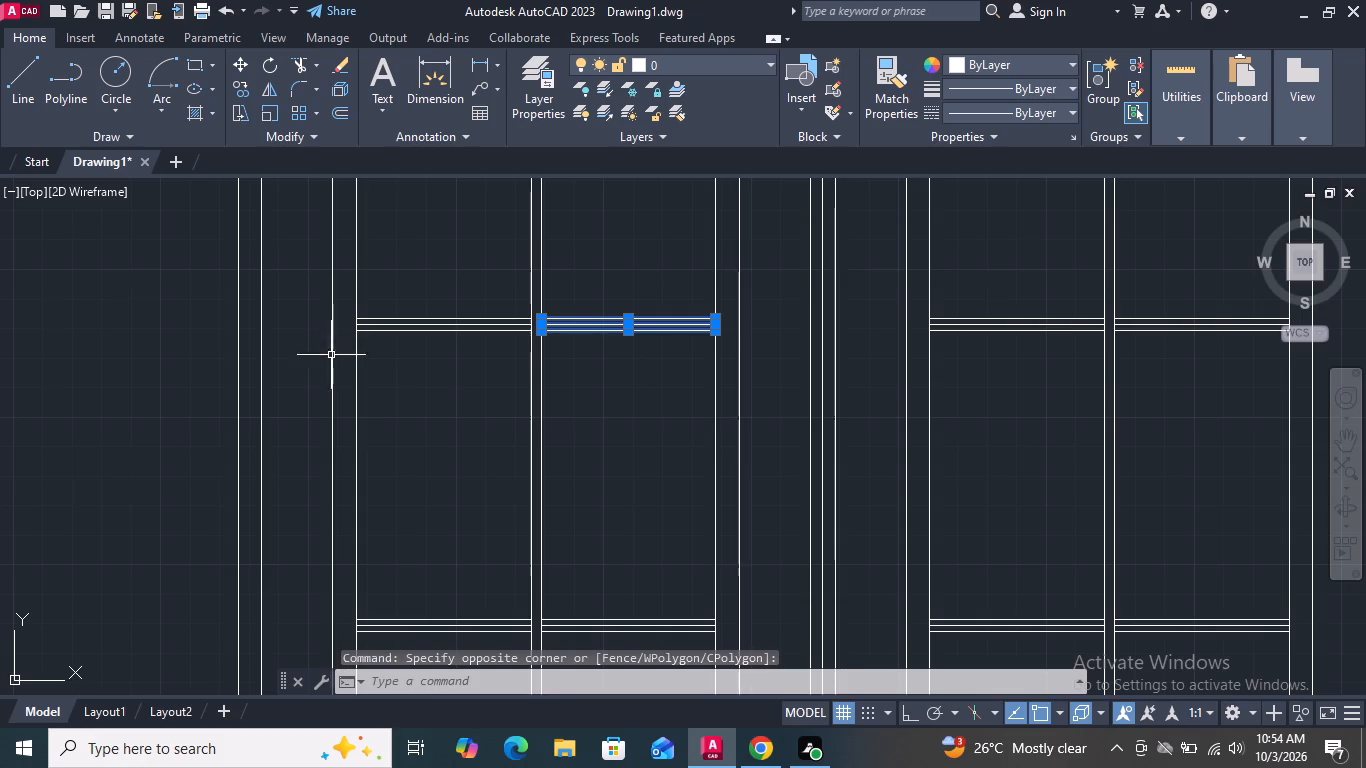
left_click_drag(469, 389, 472, 366)
left_click(433, 294)
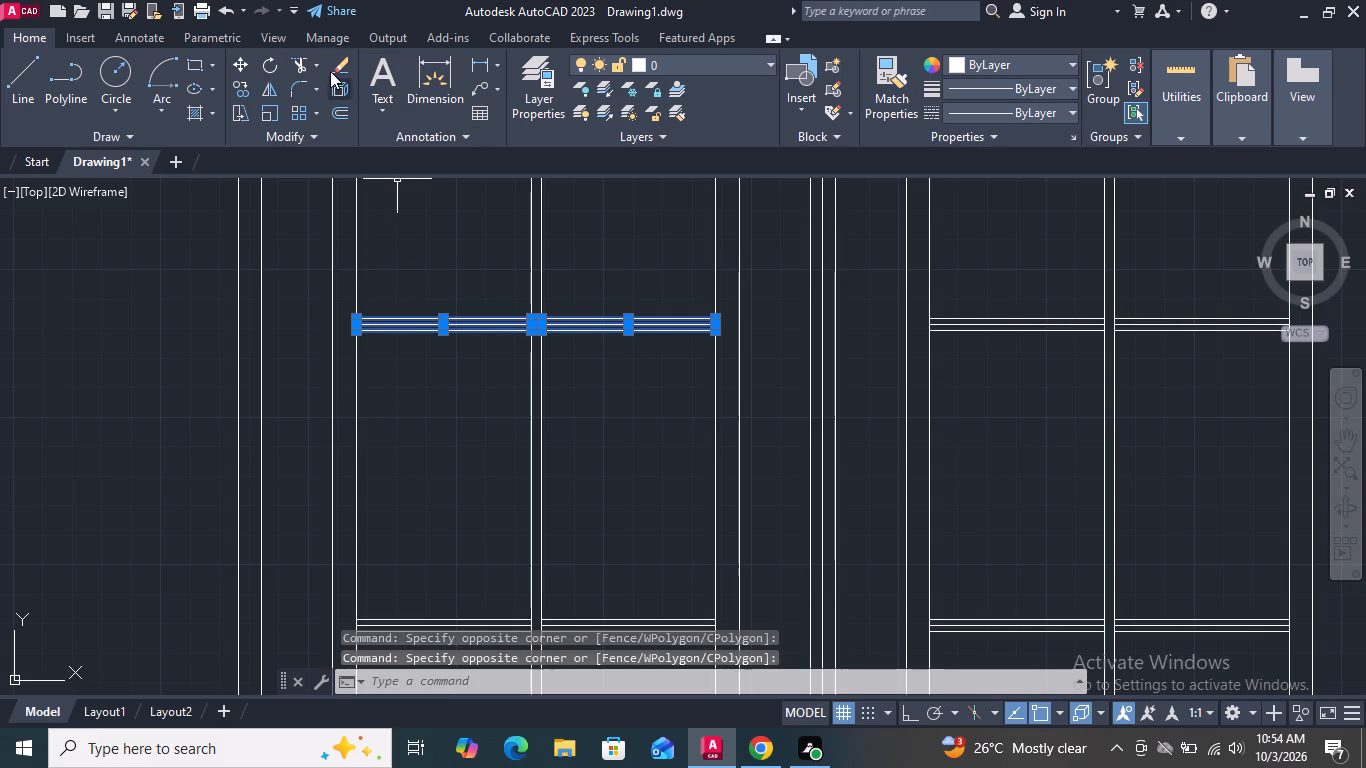
left_click(334, 61)
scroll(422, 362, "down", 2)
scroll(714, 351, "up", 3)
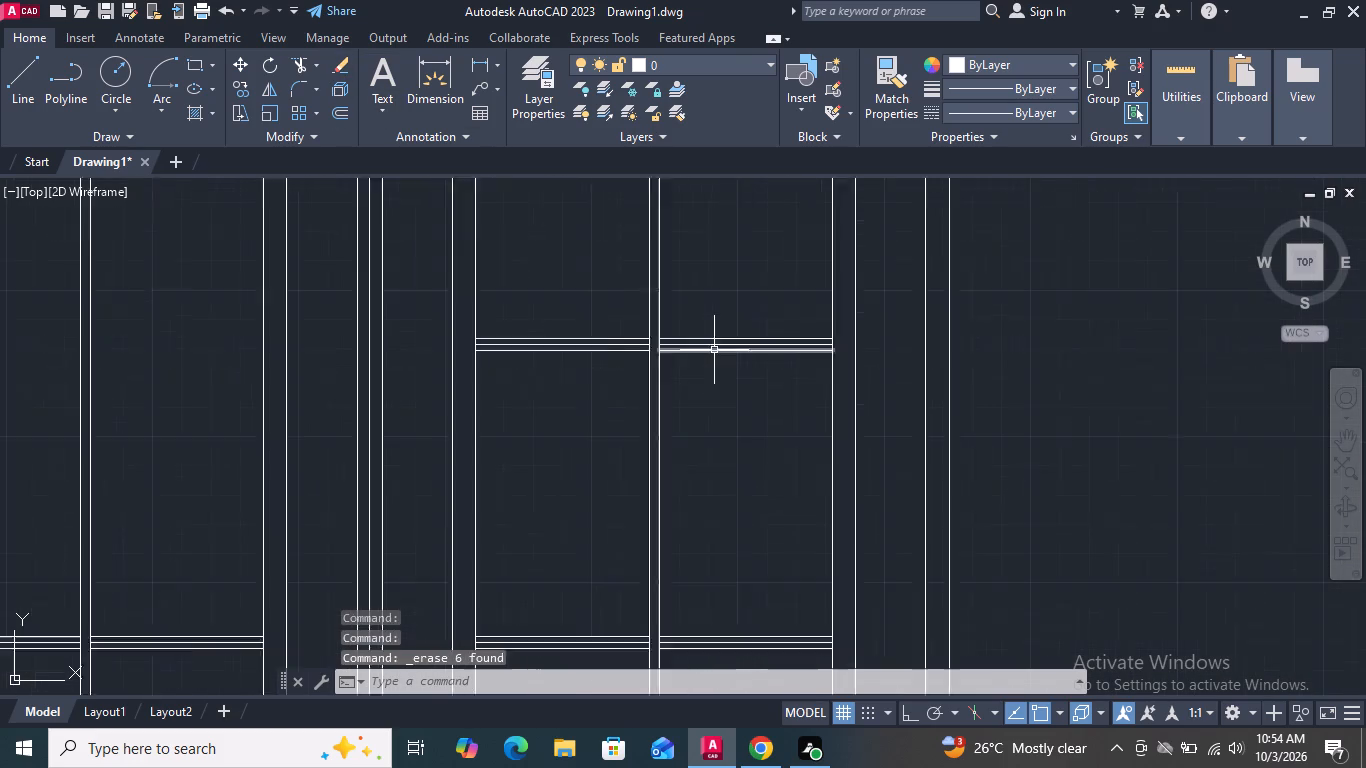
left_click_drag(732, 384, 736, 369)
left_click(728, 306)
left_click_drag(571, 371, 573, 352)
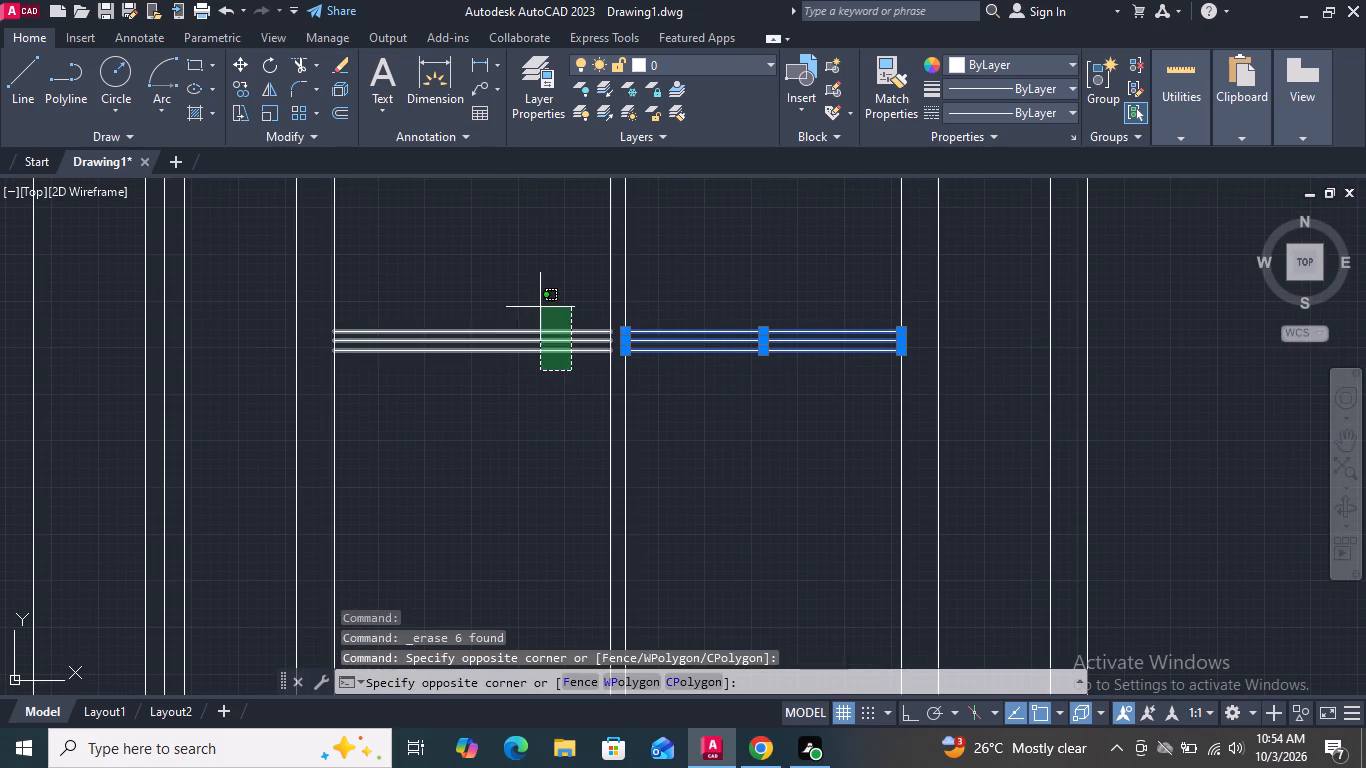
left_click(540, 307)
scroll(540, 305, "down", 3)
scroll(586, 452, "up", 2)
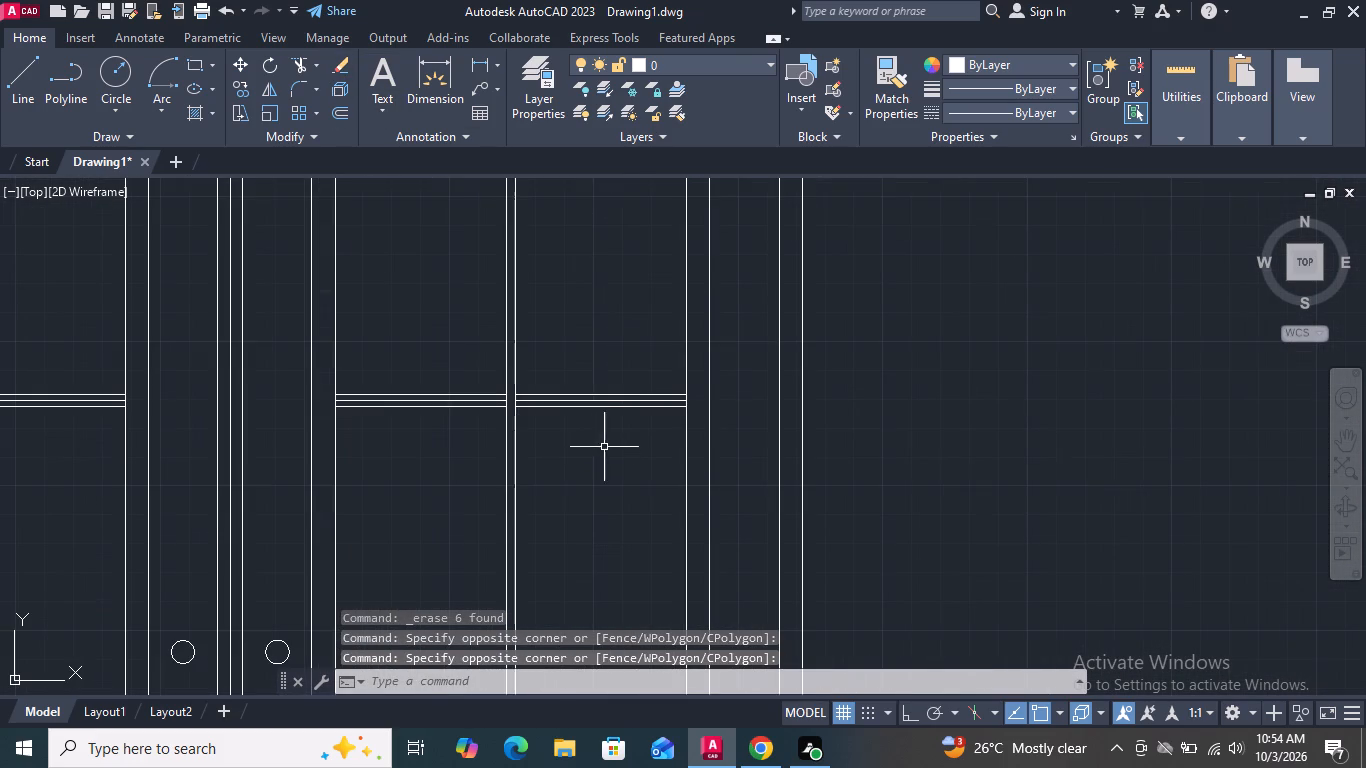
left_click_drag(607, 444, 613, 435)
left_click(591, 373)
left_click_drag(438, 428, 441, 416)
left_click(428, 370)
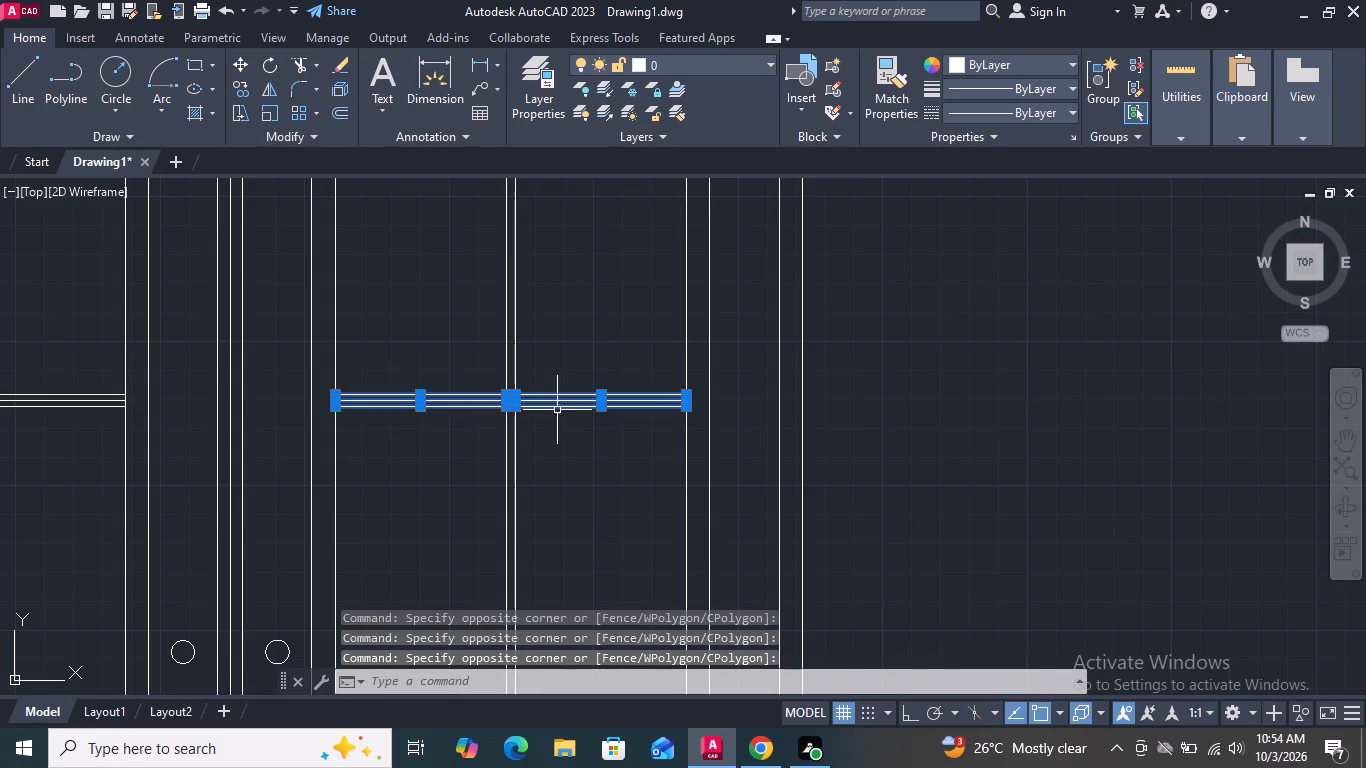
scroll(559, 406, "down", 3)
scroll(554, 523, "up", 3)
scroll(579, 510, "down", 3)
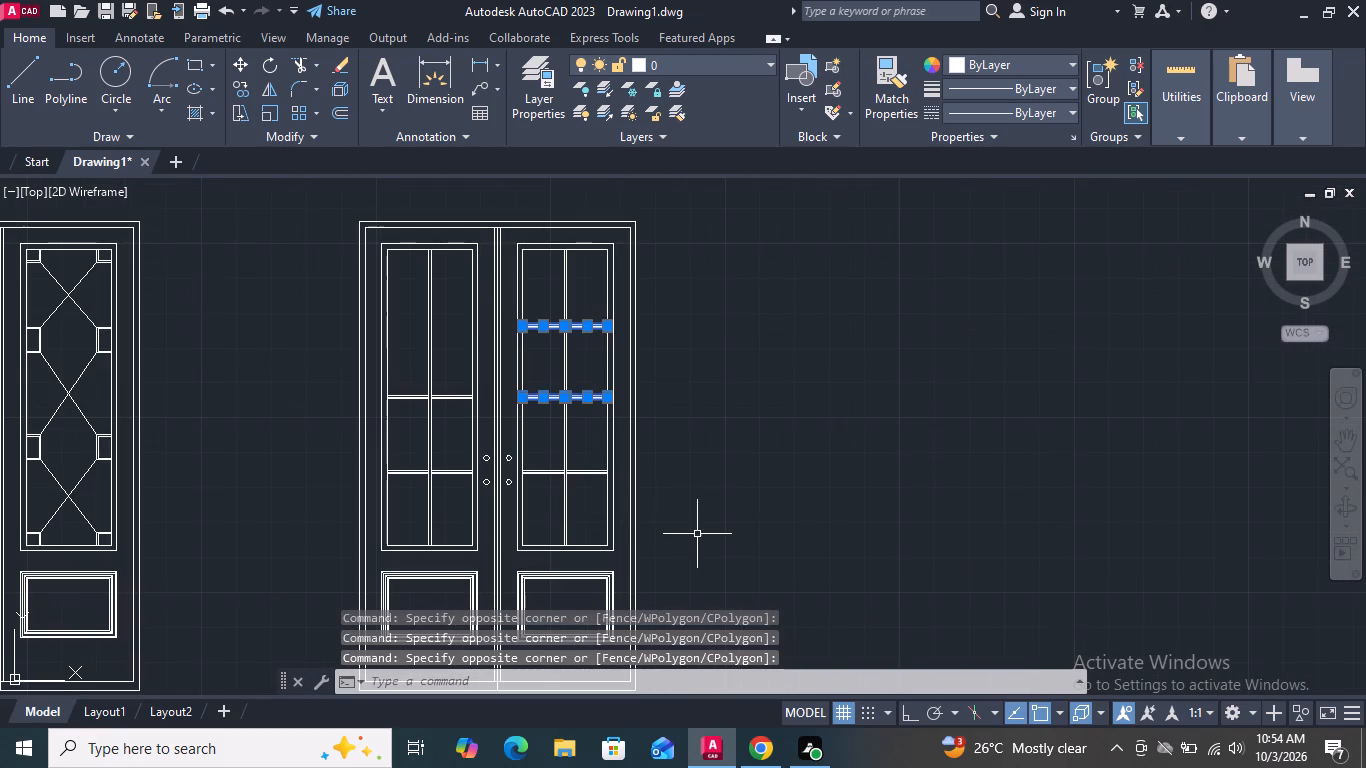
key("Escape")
Erase the top horizontal glazing bar on both sides of the mullion in the copied door's right tall pane.
scroll(542, 302, "up", 3)
left_click_drag(568, 440, 568, 430)
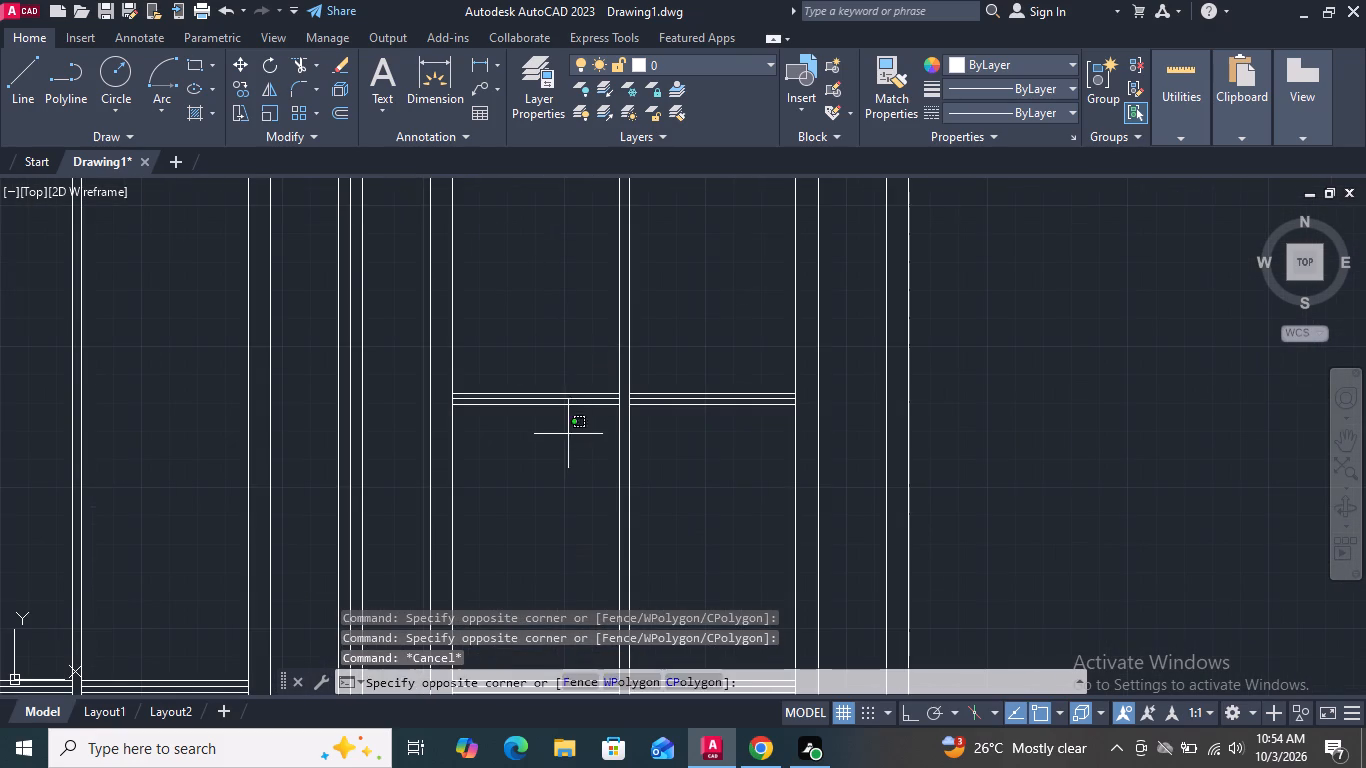
left_click_drag(568, 430, 553, 389)
left_click(532, 346)
left_click_drag(713, 428, 707, 391)
left_click(667, 346)
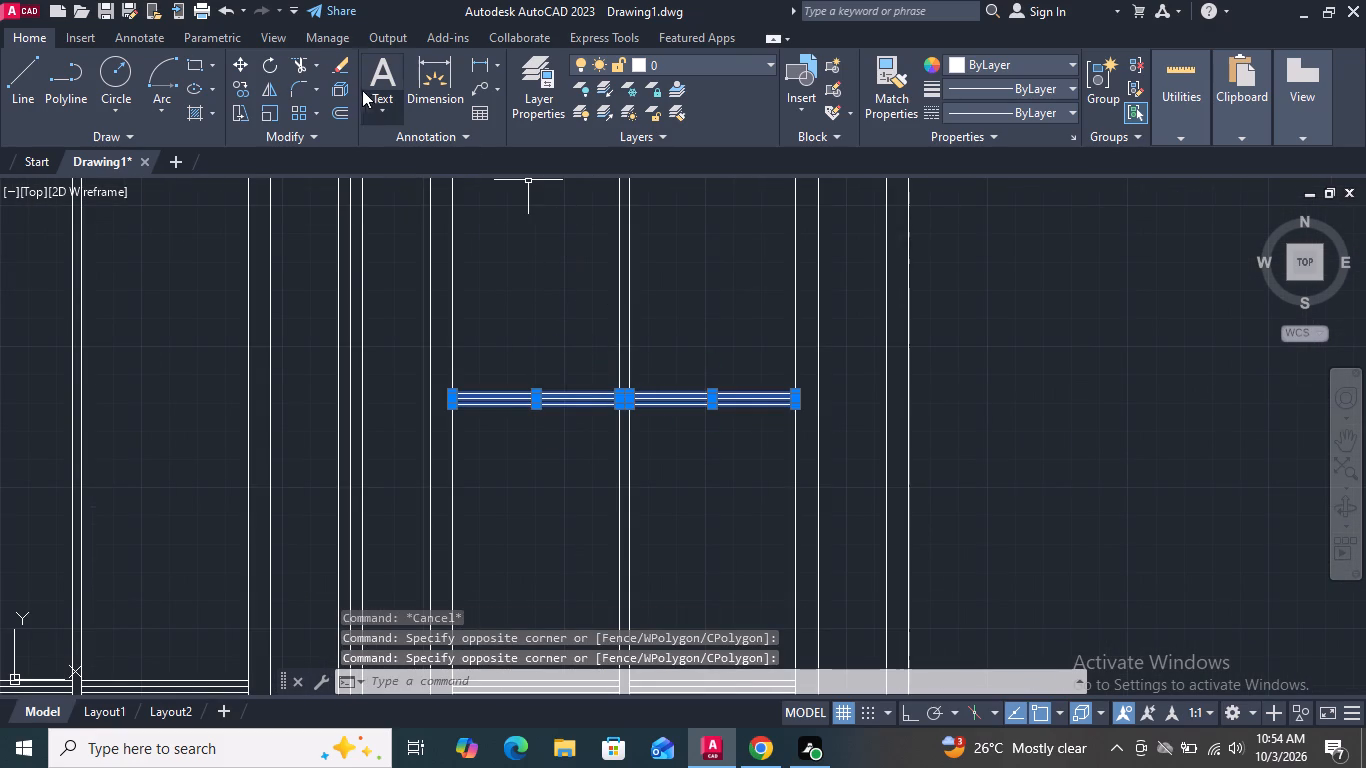
left_click(341, 63)
Erase the lowest horizontal glazing bar on both sides of the mullion in the right tall pane.
scroll(560, 284, "down", 3)
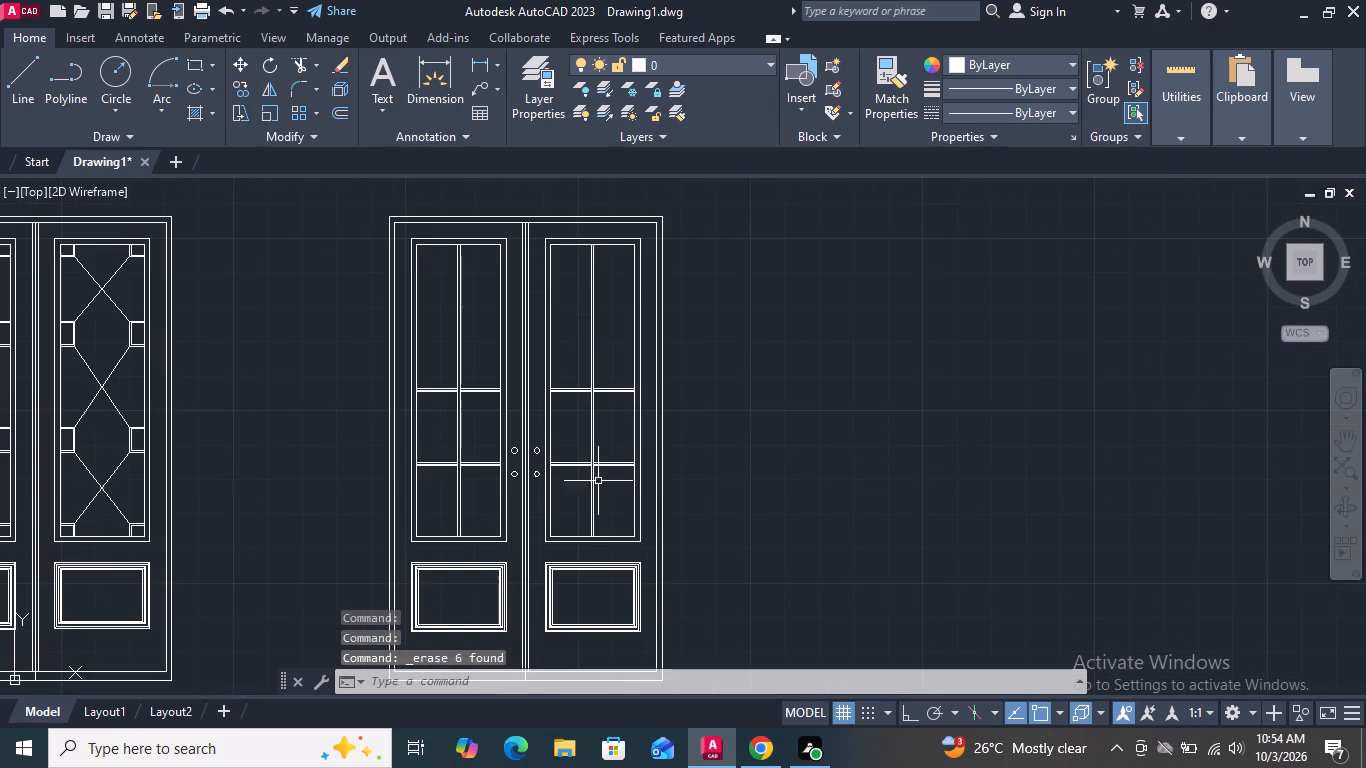
scroll(602, 481, "up", 3)
left_click_drag(614, 518, 610, 503)
left_click(569, 427)
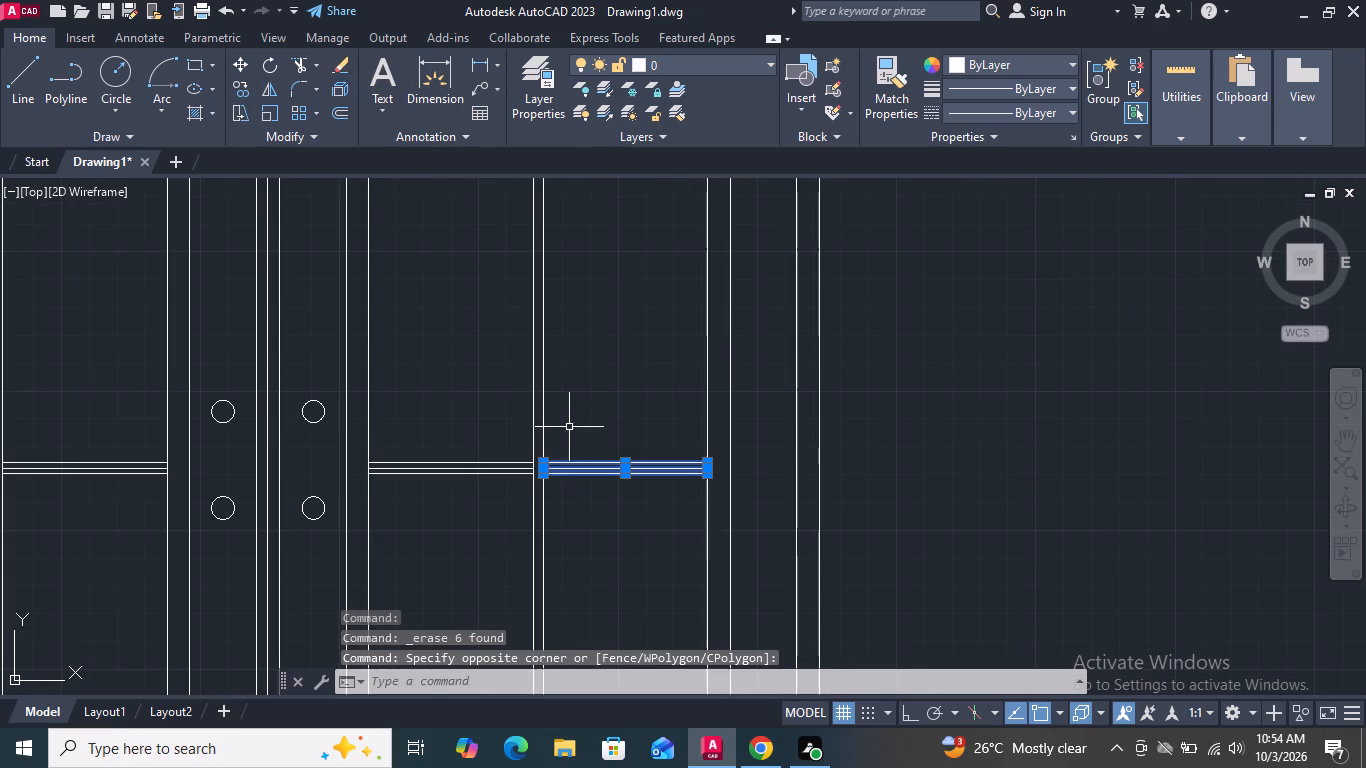
left_click_drag(471, 509, 466, 484)
left_click(408, 402)
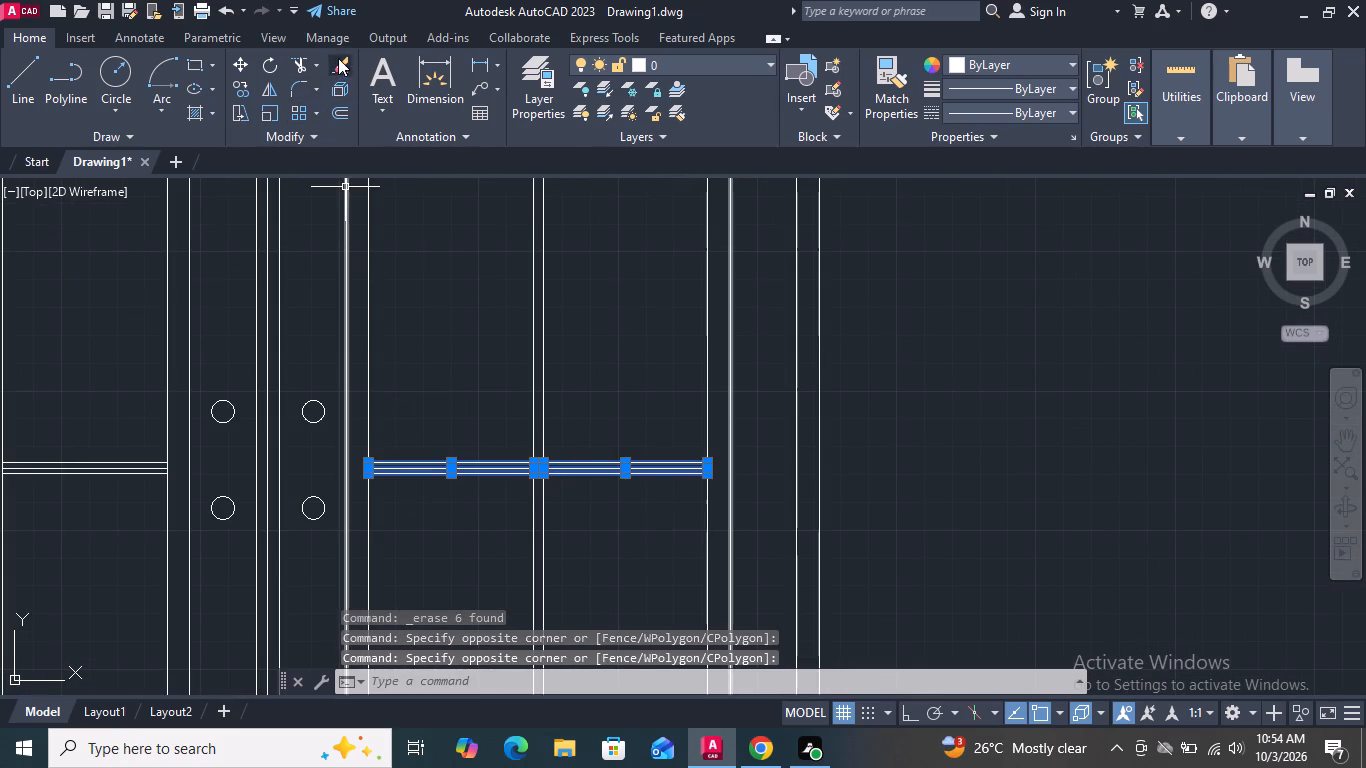
left_click(338, 57)
Erase the lowest horizontal glazing bar on both sides of the mullion in the left tall pane.
scroll(802, 362, "down", 3)
scroll(576, 372, "up", 3)
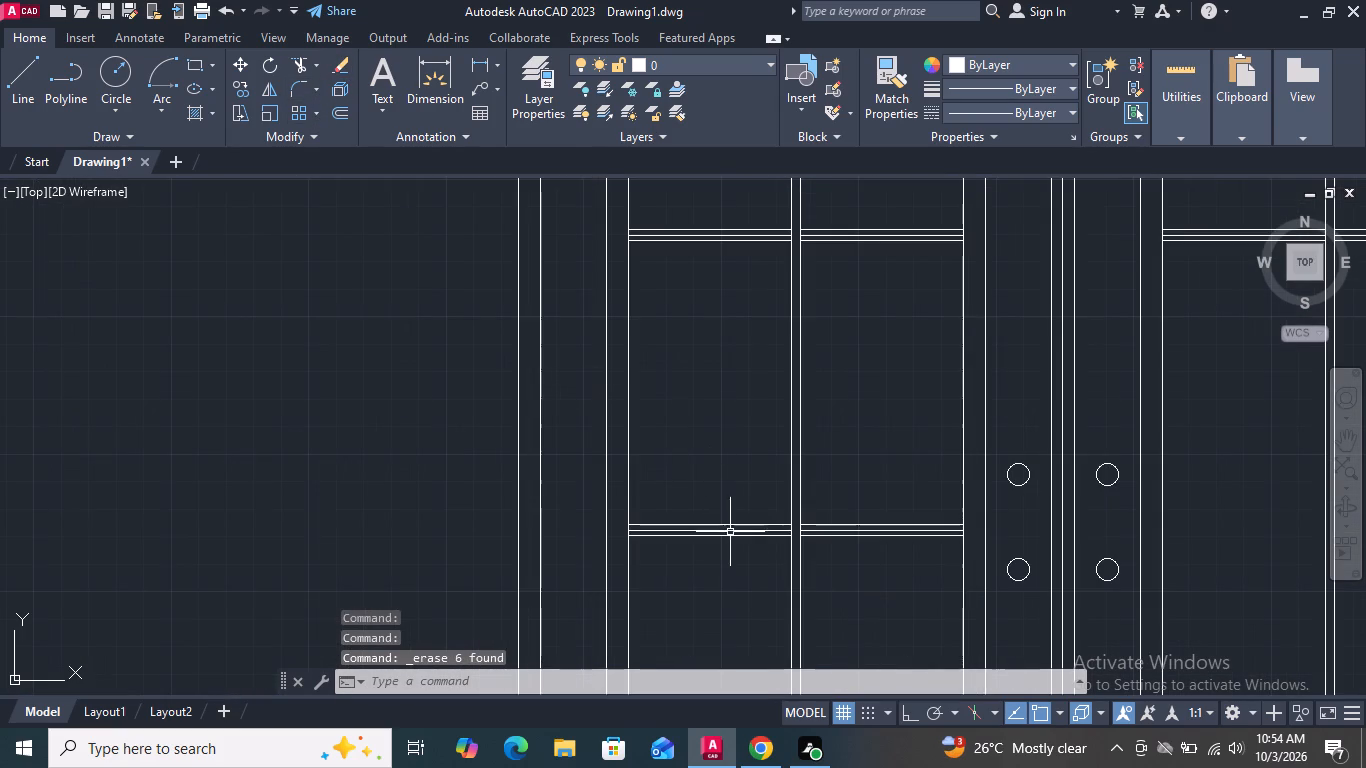
left_click_drag(721, 573, 713, 535)
left_click(657, 436)
left_click(864, 545)
left_click(848, 487)
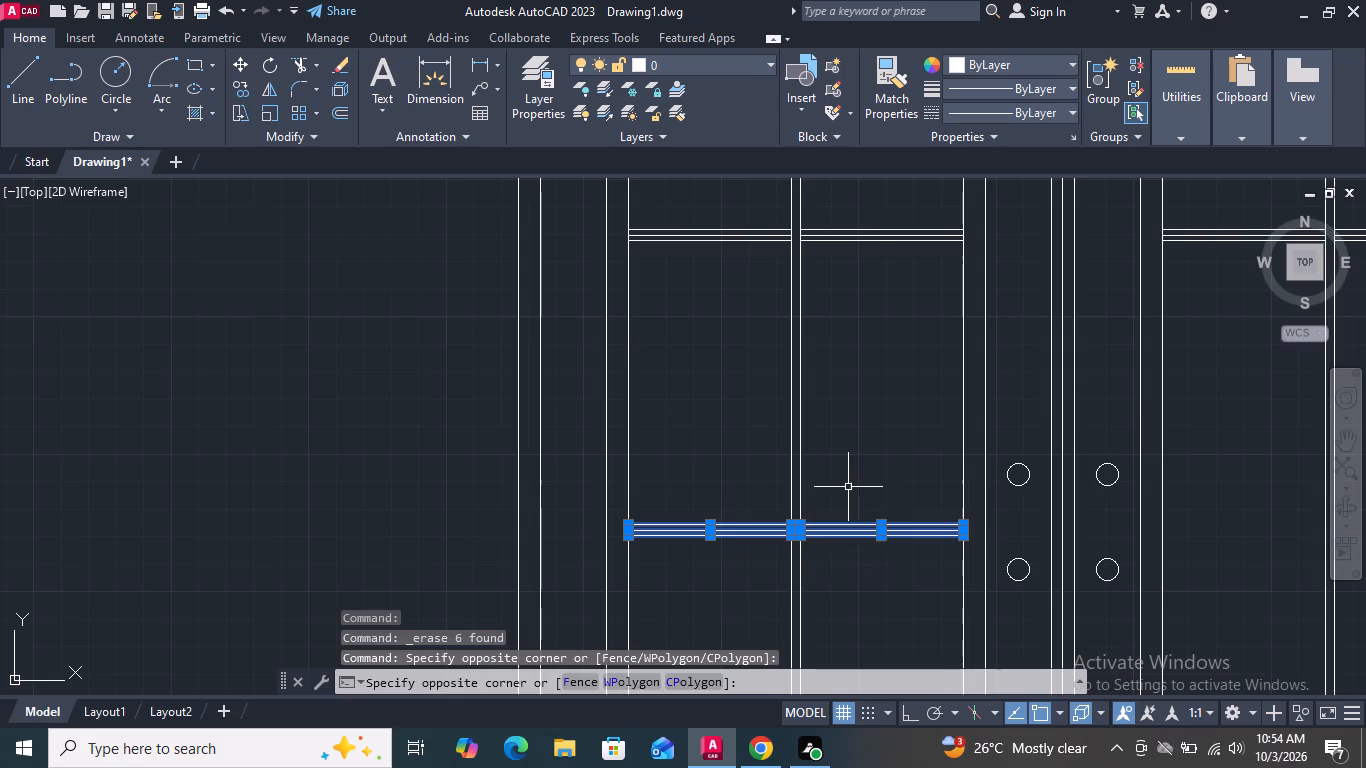
left_click(338, 64)
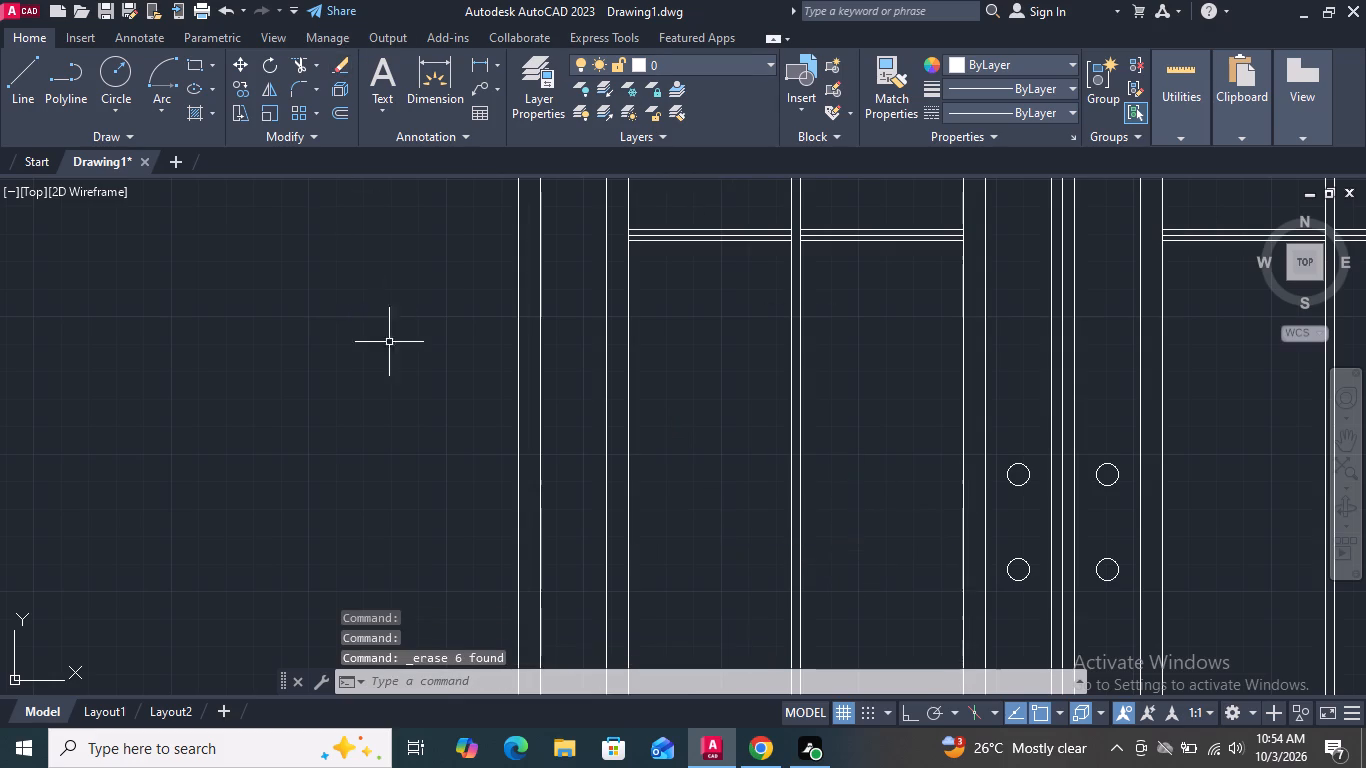
scroll(403, 358, "down", 4)
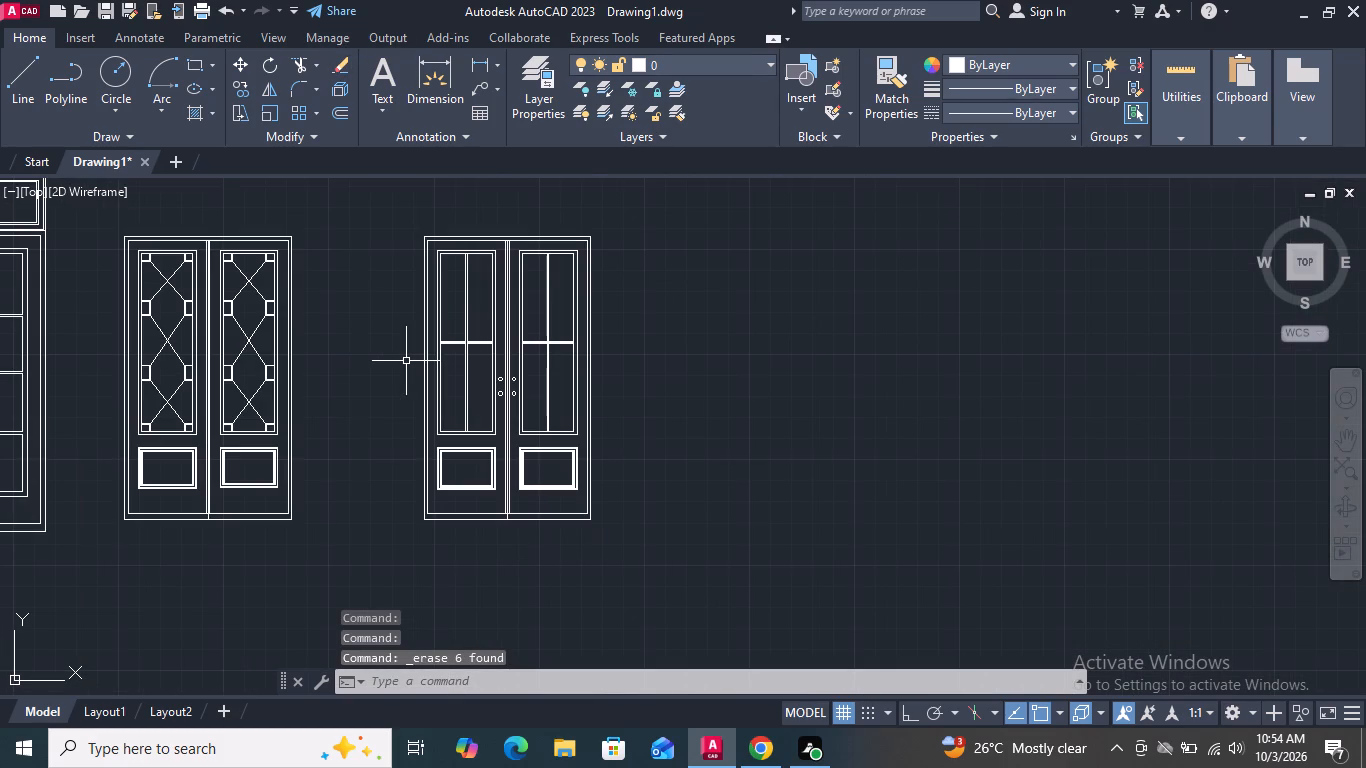
scroll(525, 381, "down", 1)
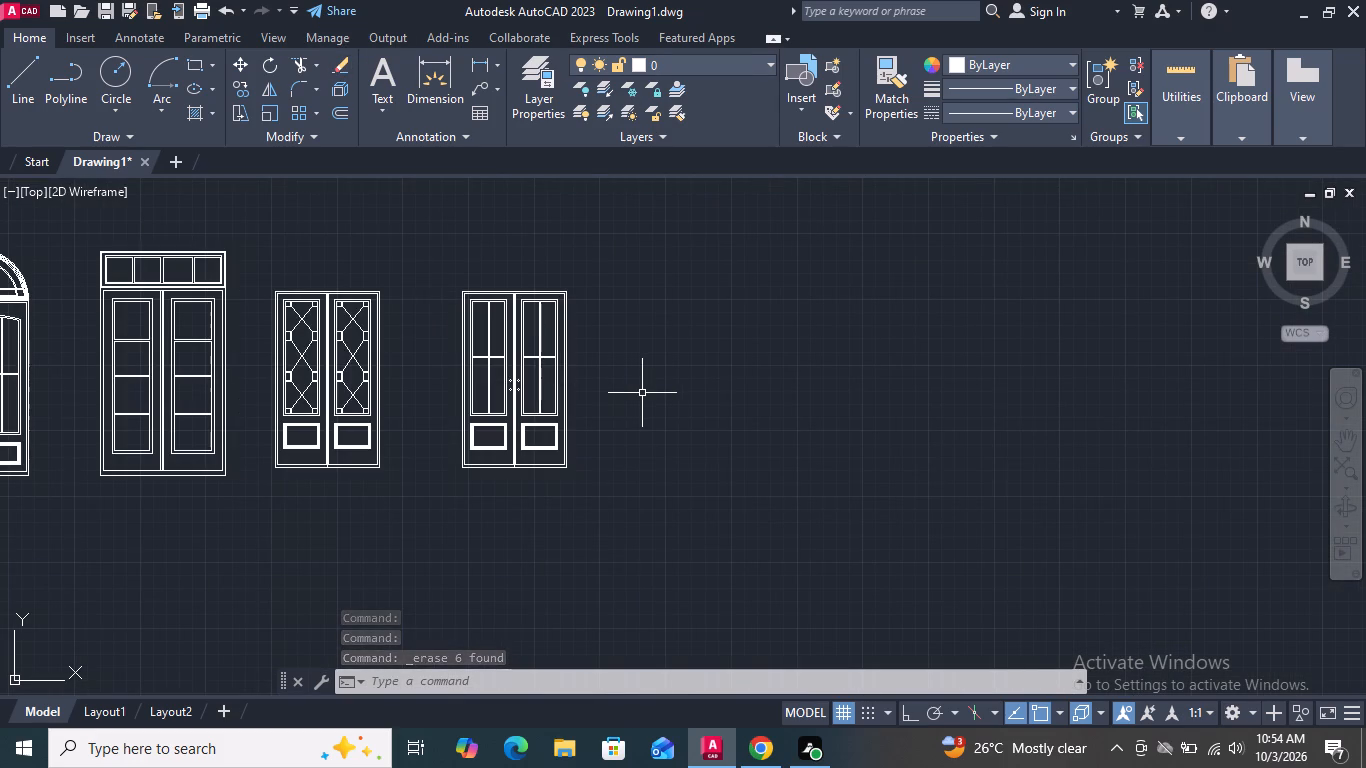
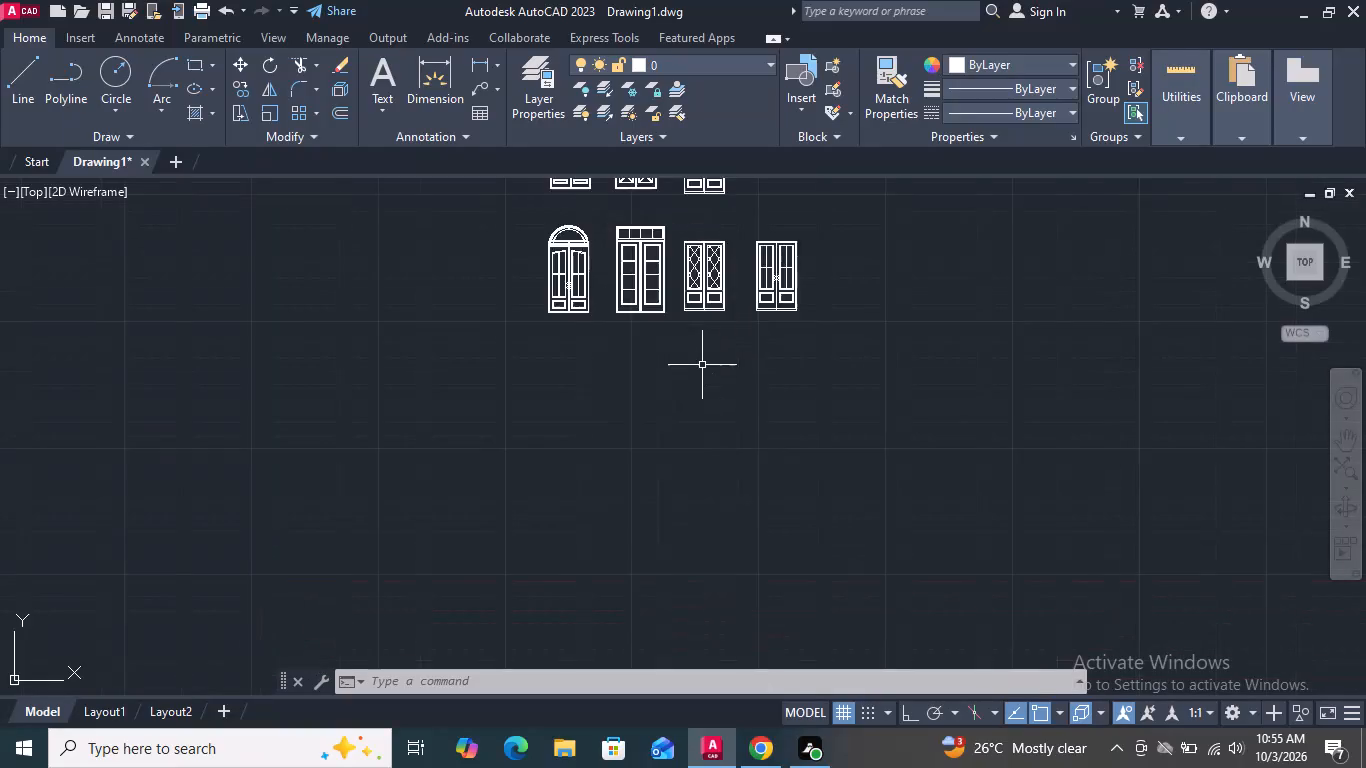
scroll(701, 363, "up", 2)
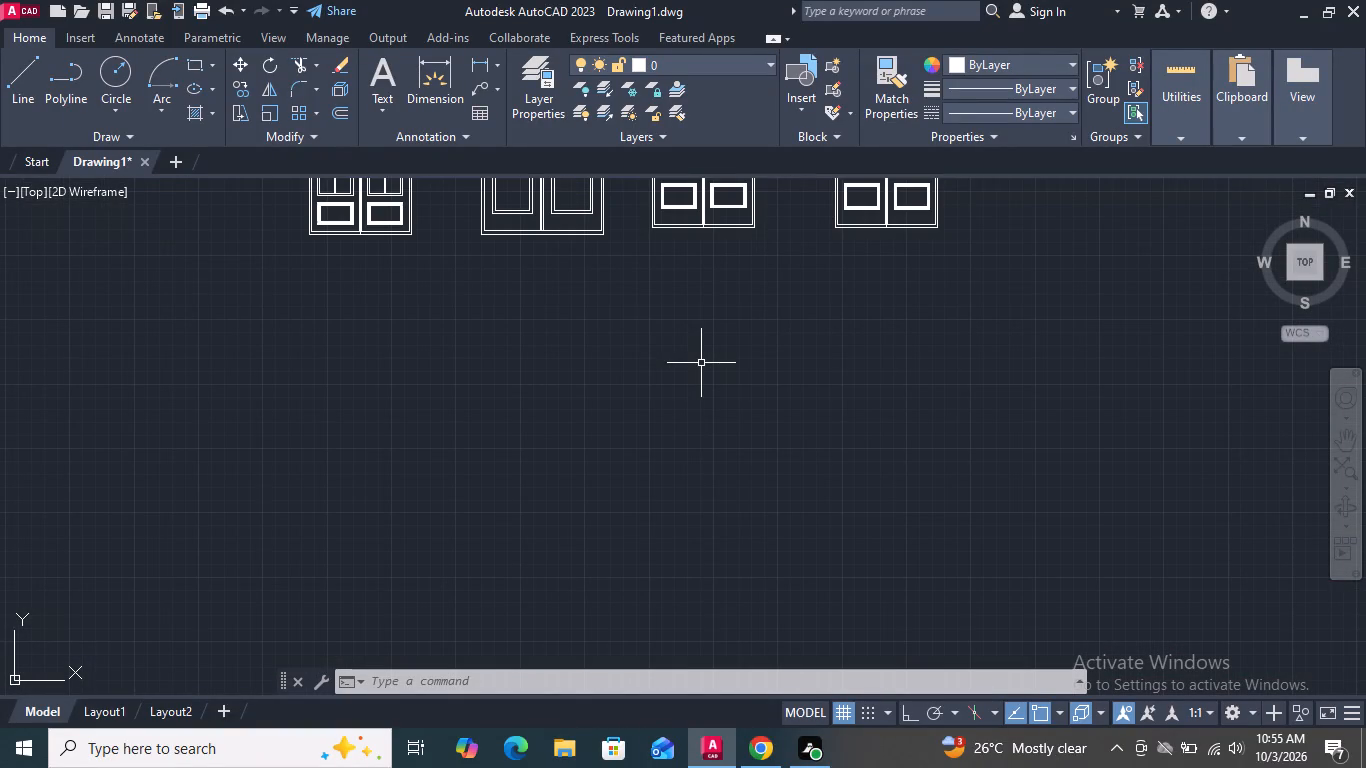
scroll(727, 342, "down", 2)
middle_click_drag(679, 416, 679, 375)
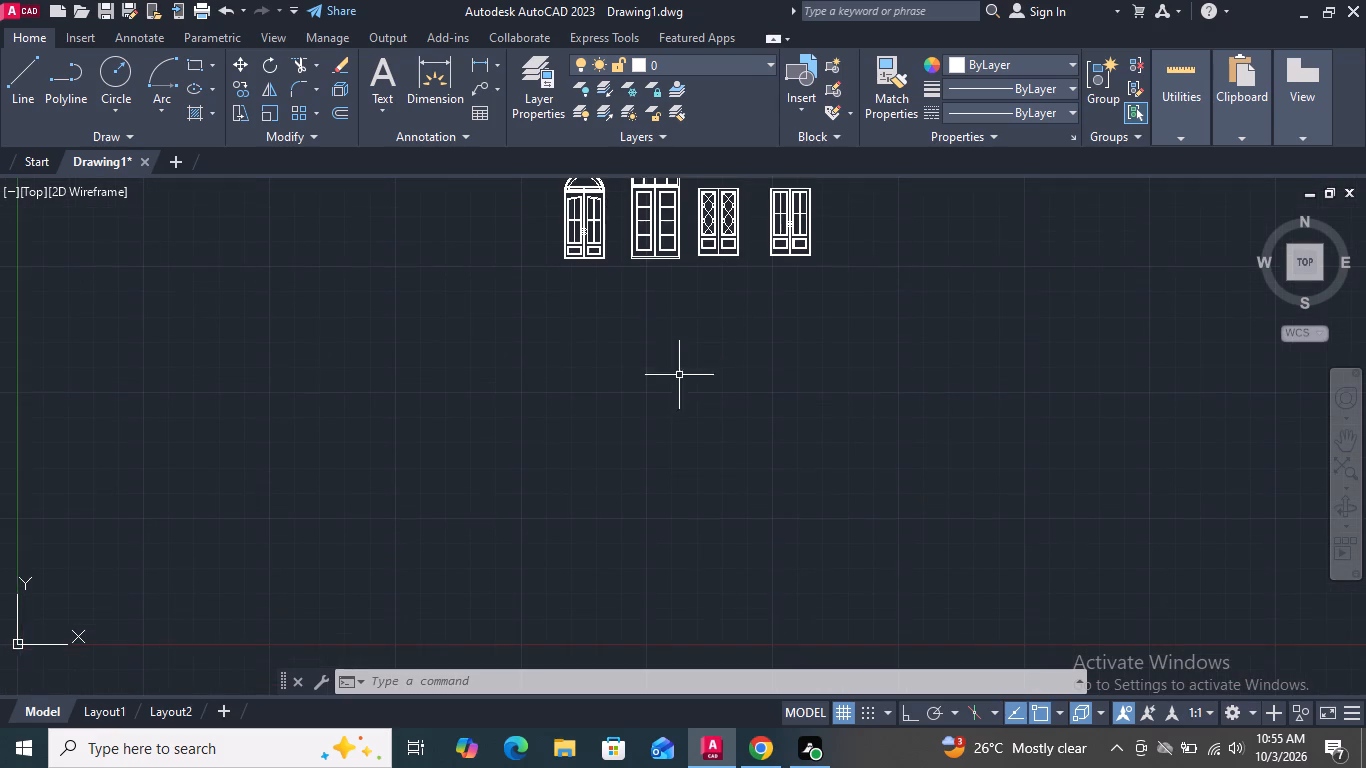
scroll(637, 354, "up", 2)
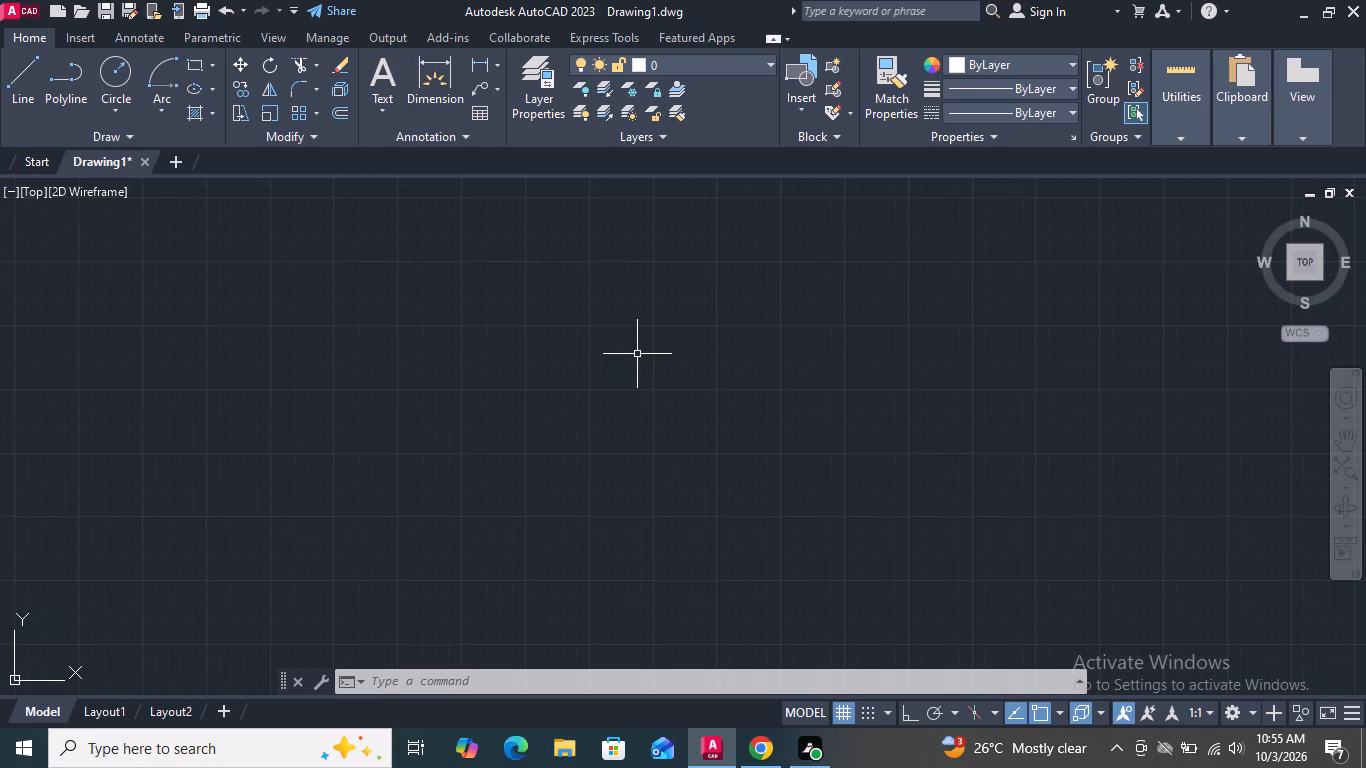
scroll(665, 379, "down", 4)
Copy the first door of the upper row, with Ortho on, from its upper-left corner to about 49'-0" straight below.
scroll(641, 277, "up", 2)
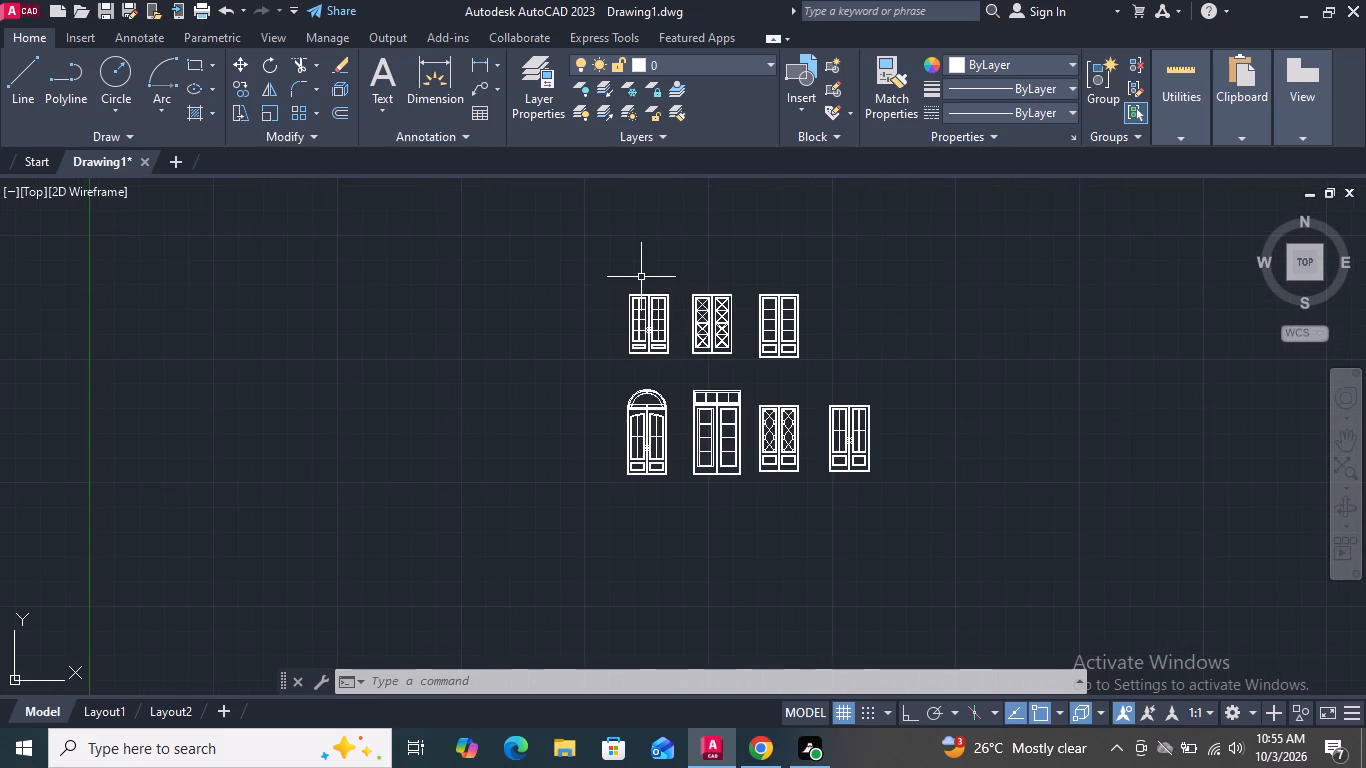
scroll(657, 316, "up", 2)
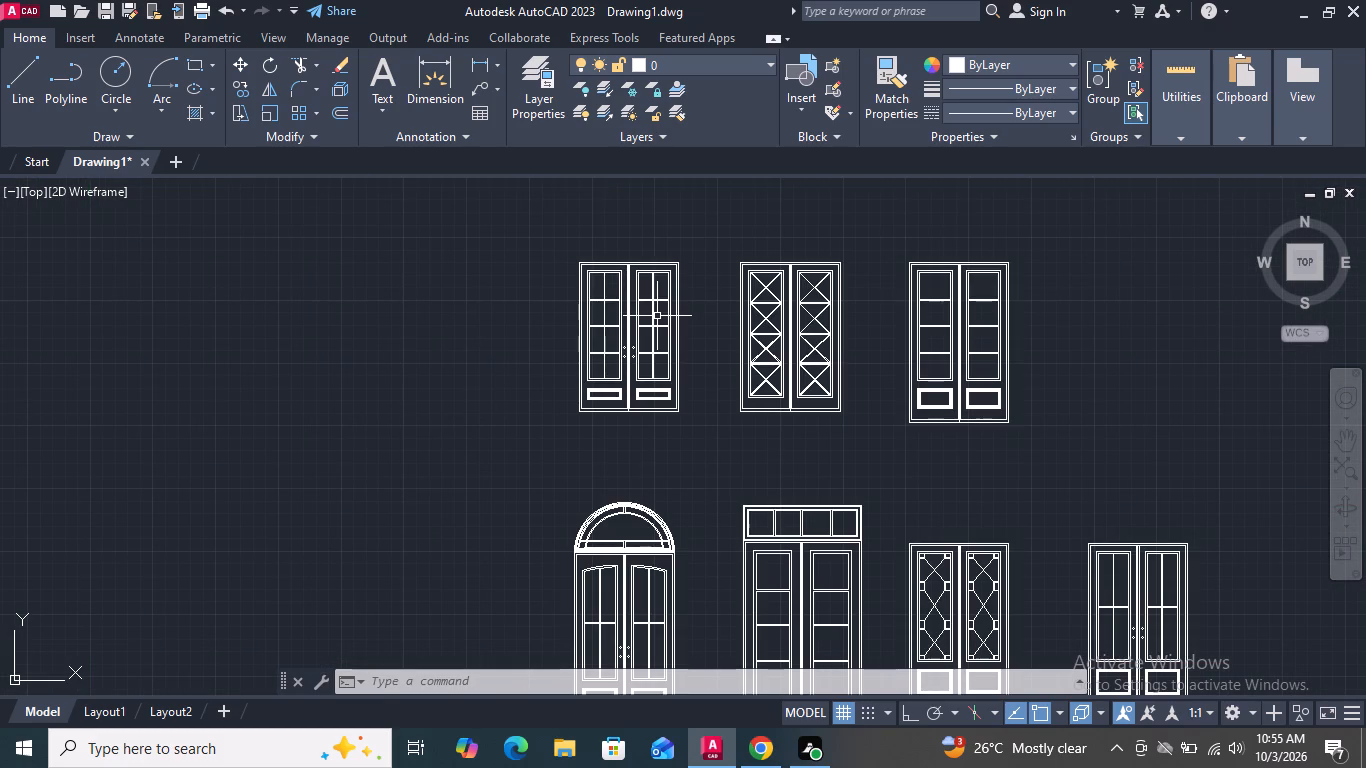
left_click(698, 432)
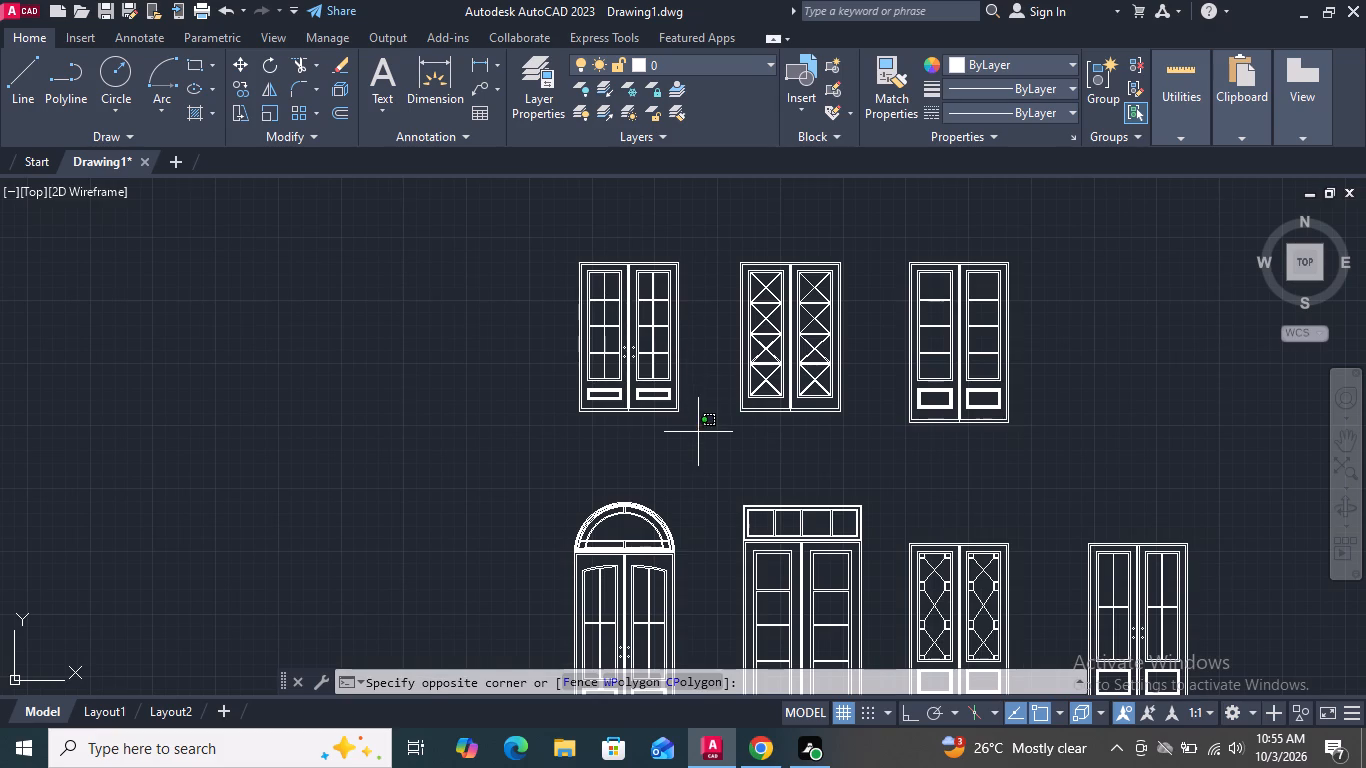
left_click(535, 234)
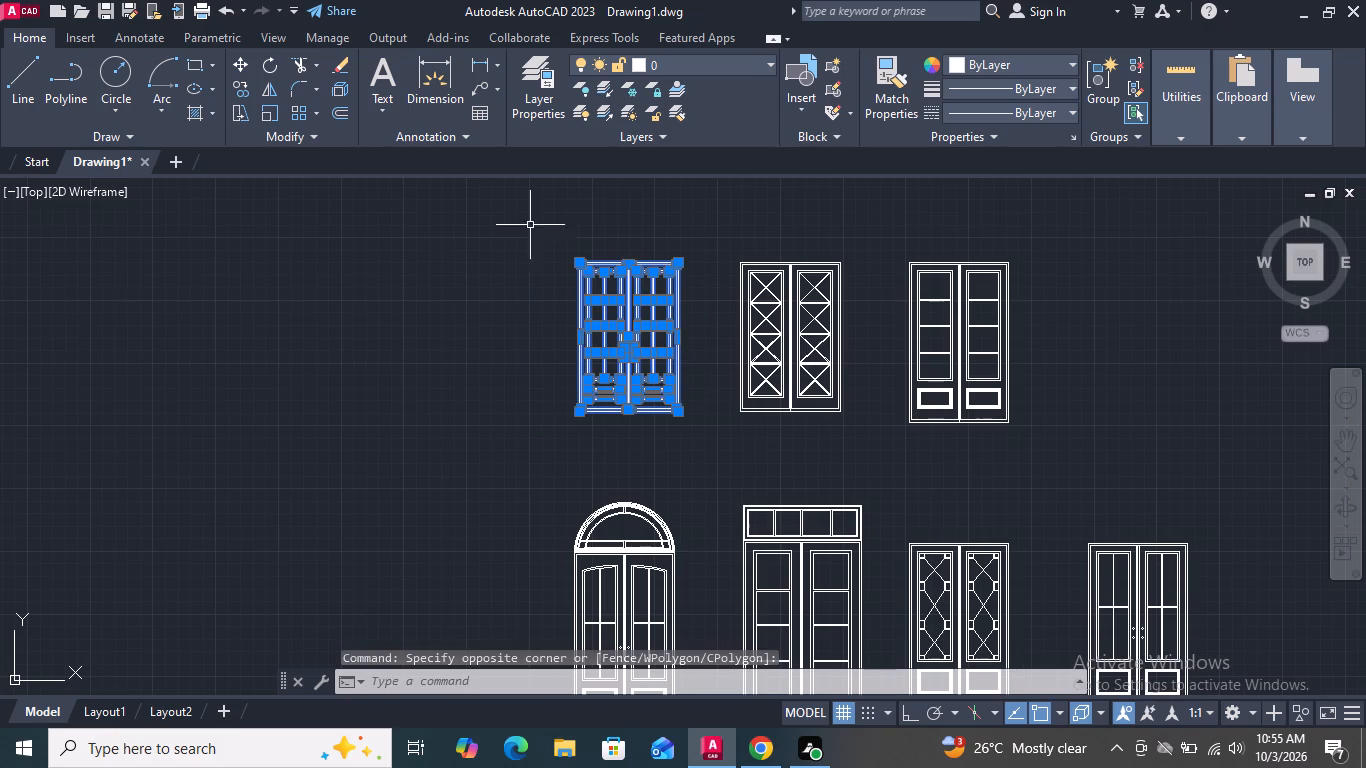
left_click(239, 89)
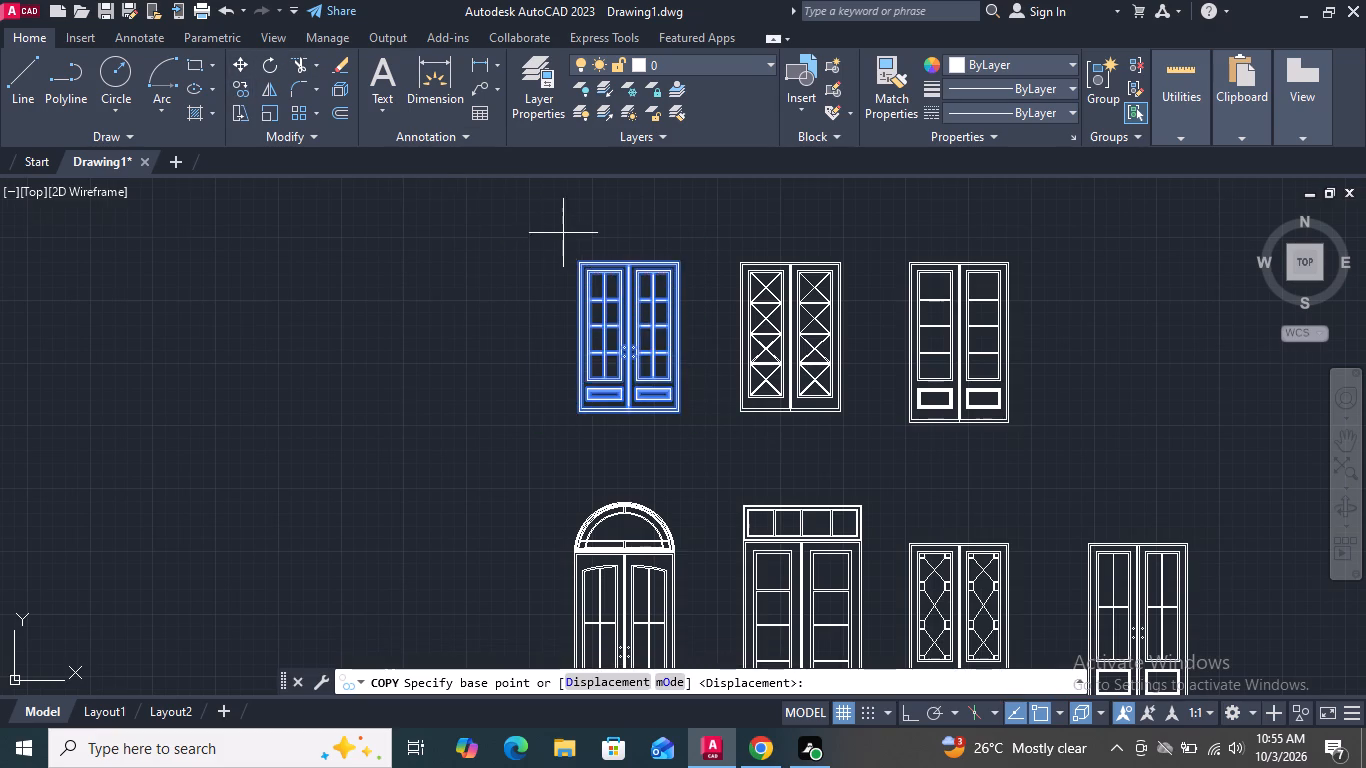
scroll(563, 233, "up", 3)
left_click(612, 349)
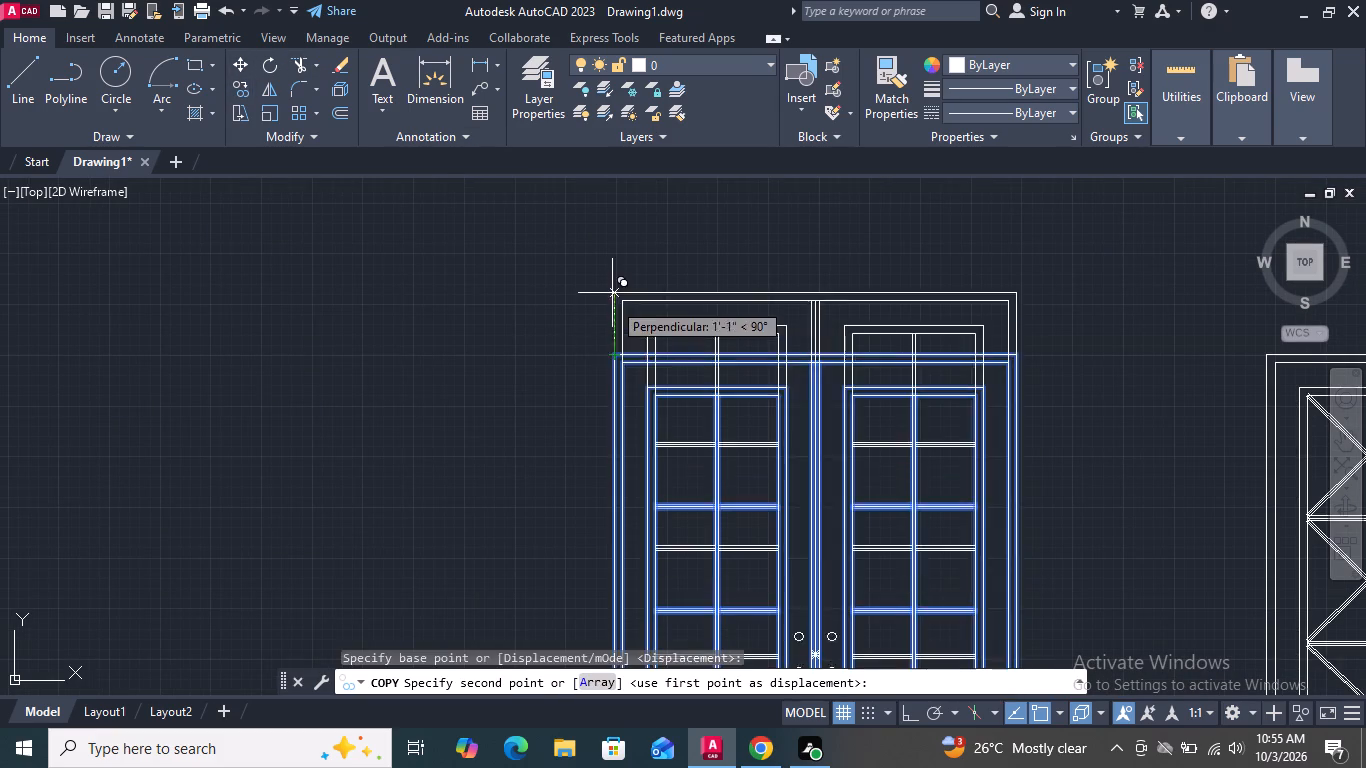
scroll(612, 293, "down", 6)
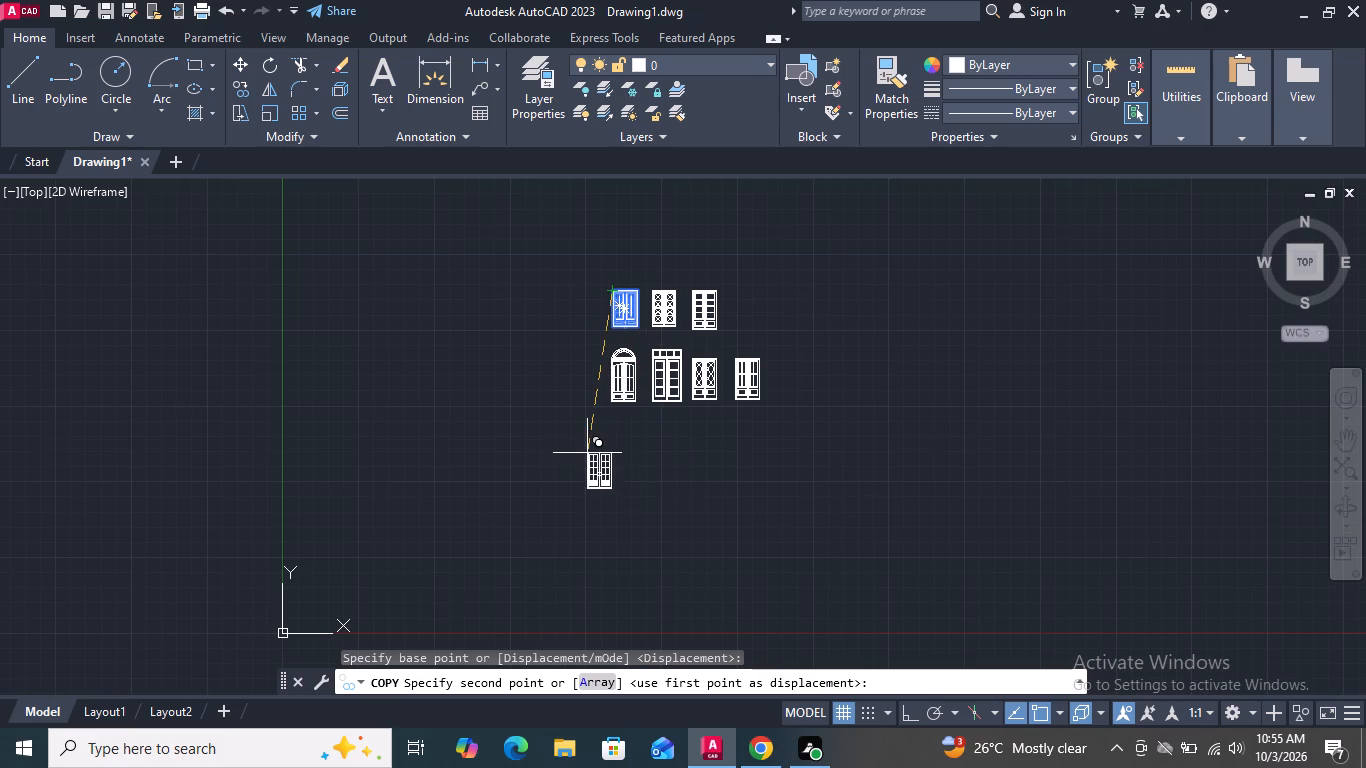
left_click(904, 721)
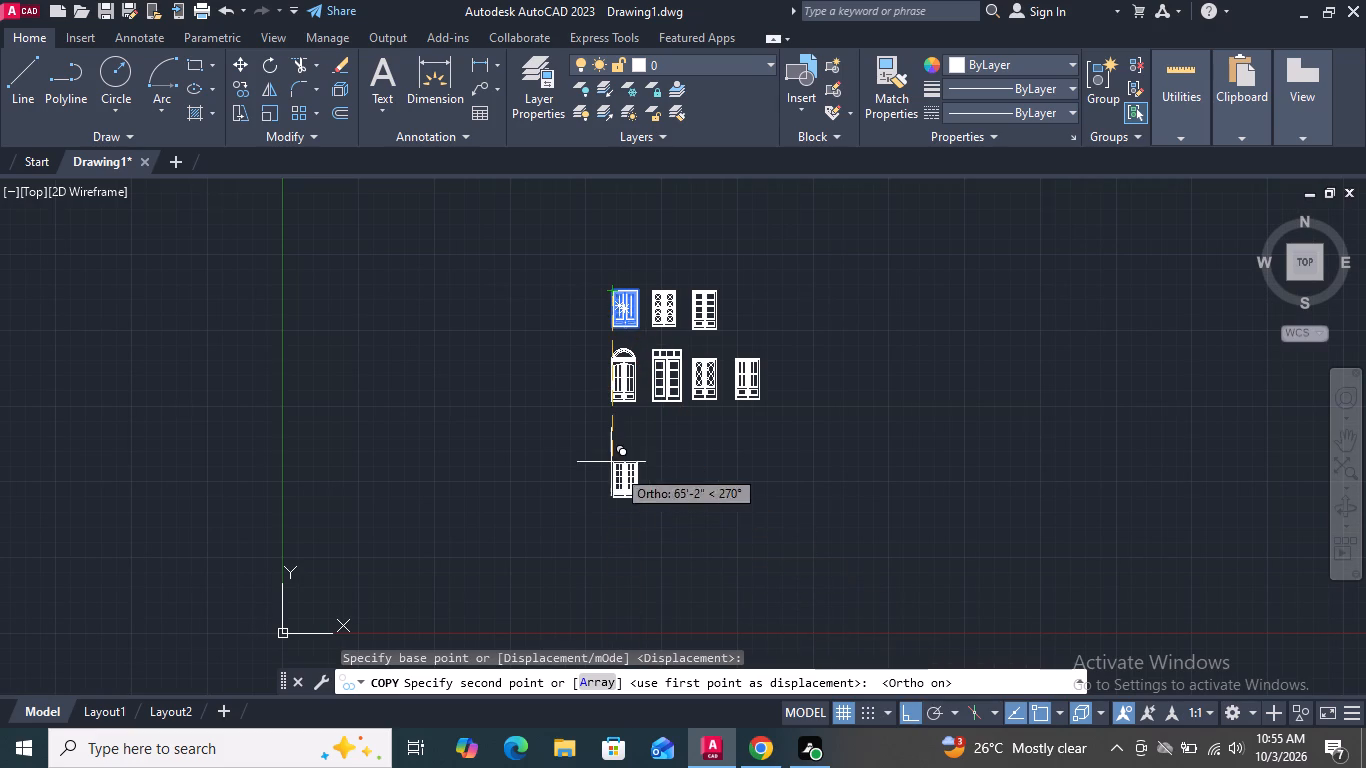
scroll(607, 456, "up", 3)
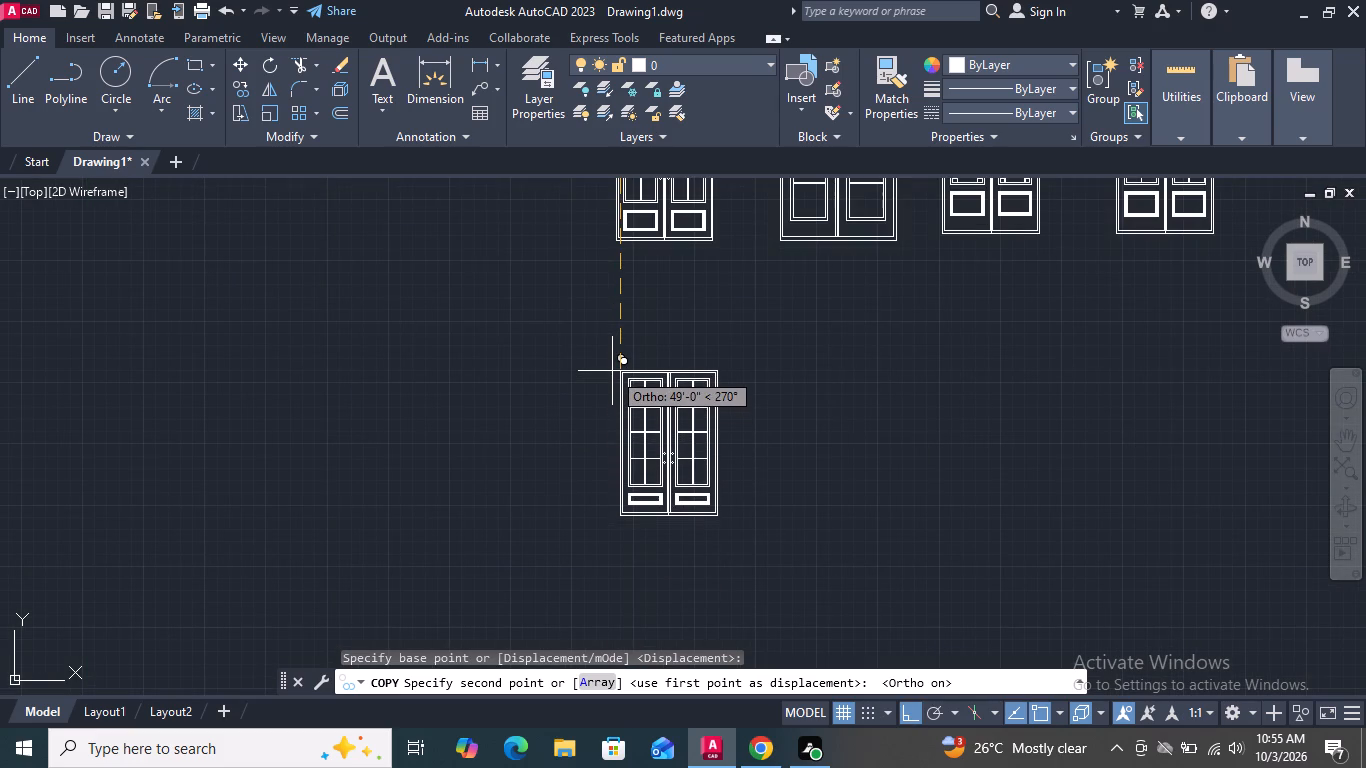
left_click(612, 371)
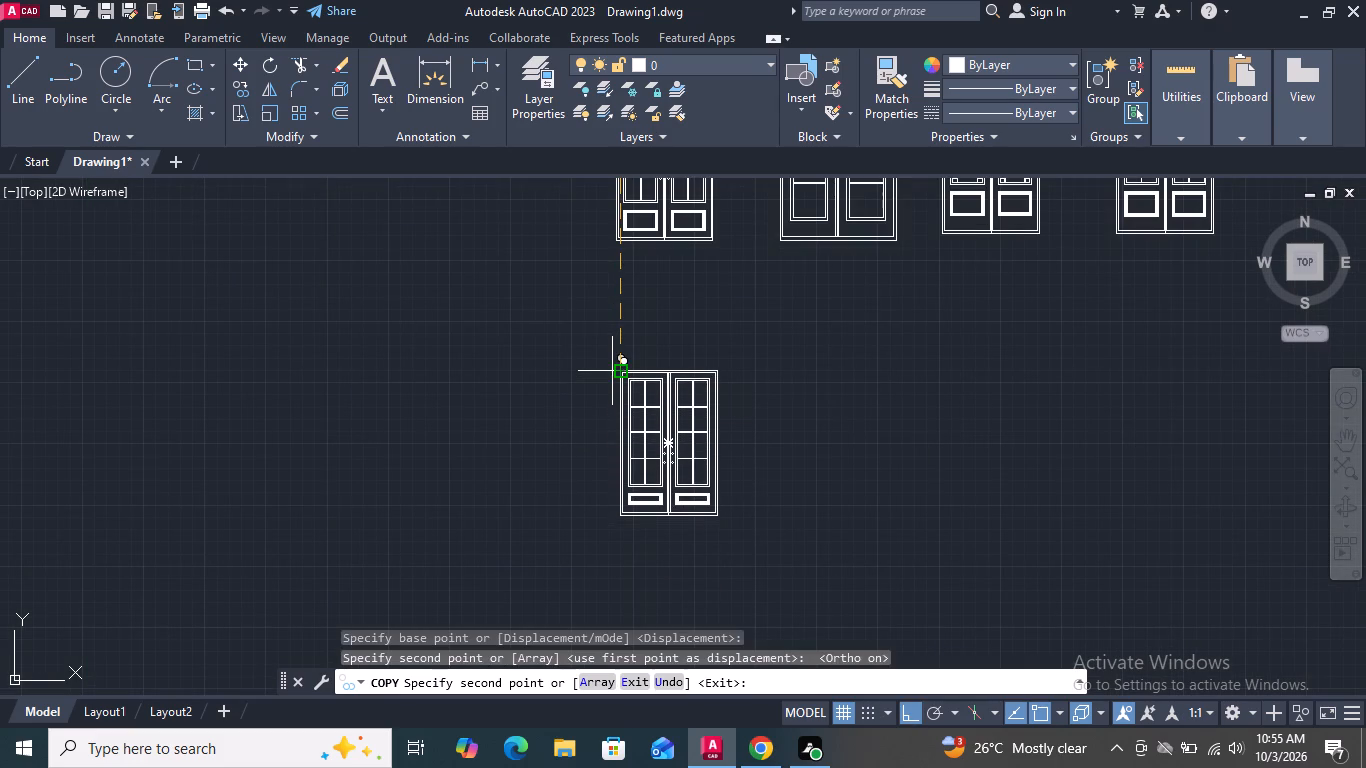
key("Escape")
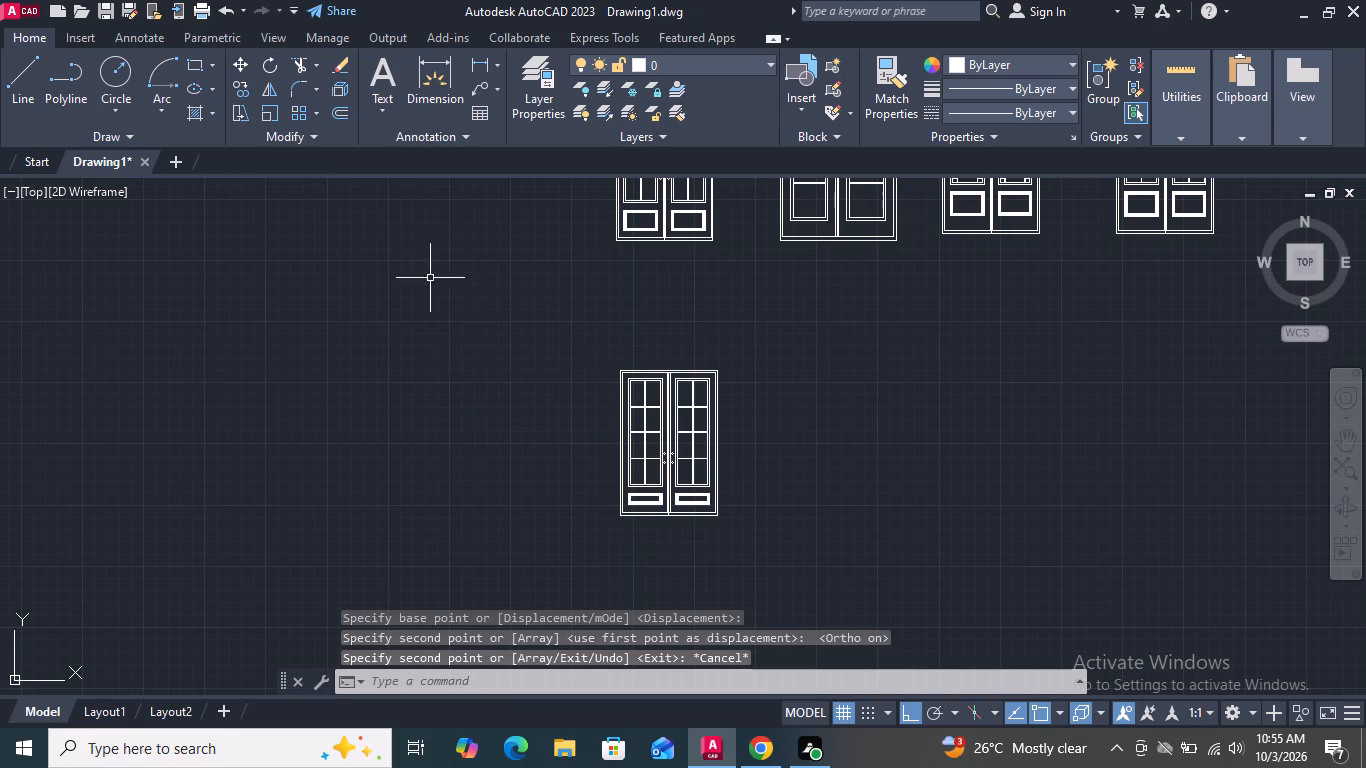
Enlarge the copied door with Scale about its lower-right corner, picking the scale point about 8'-0" horizontally away.
left_click(272, 101)
left_click(760, 551)
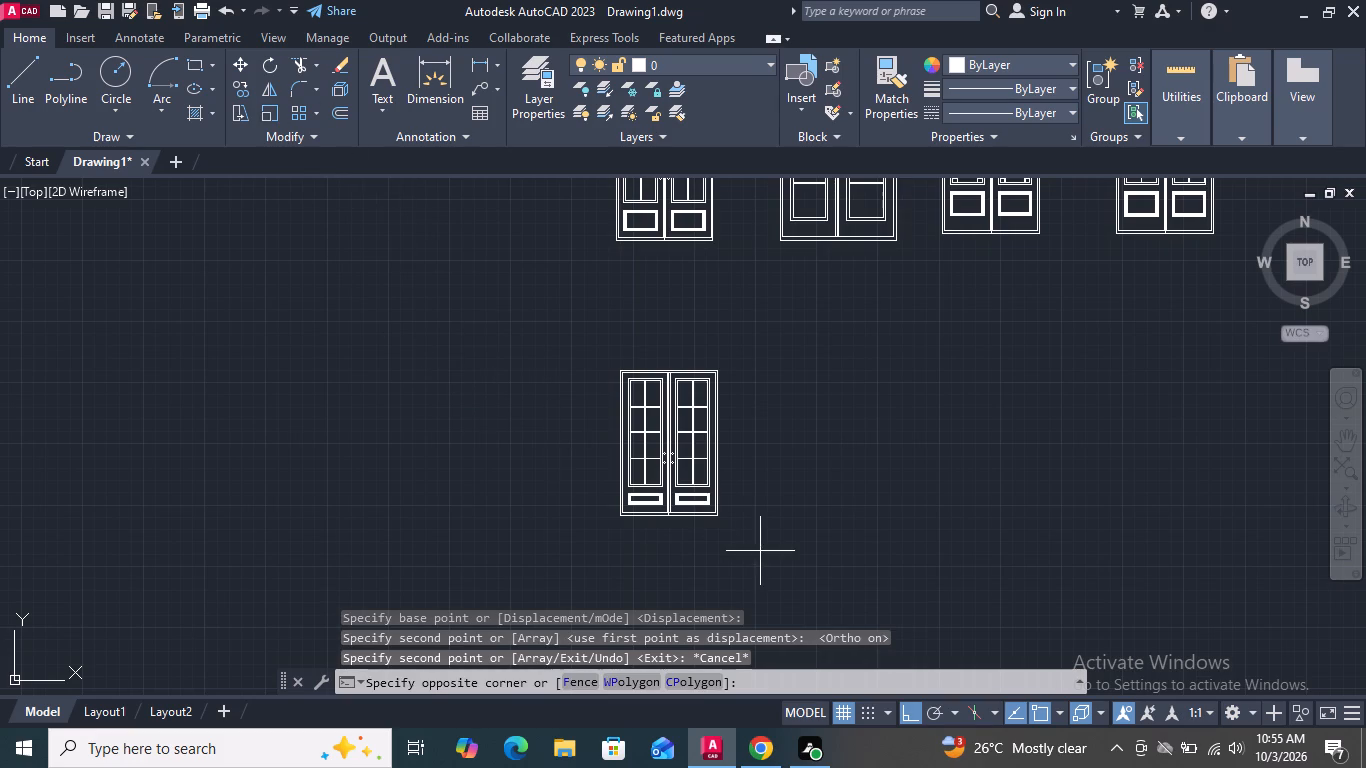
left_click(376, 337)
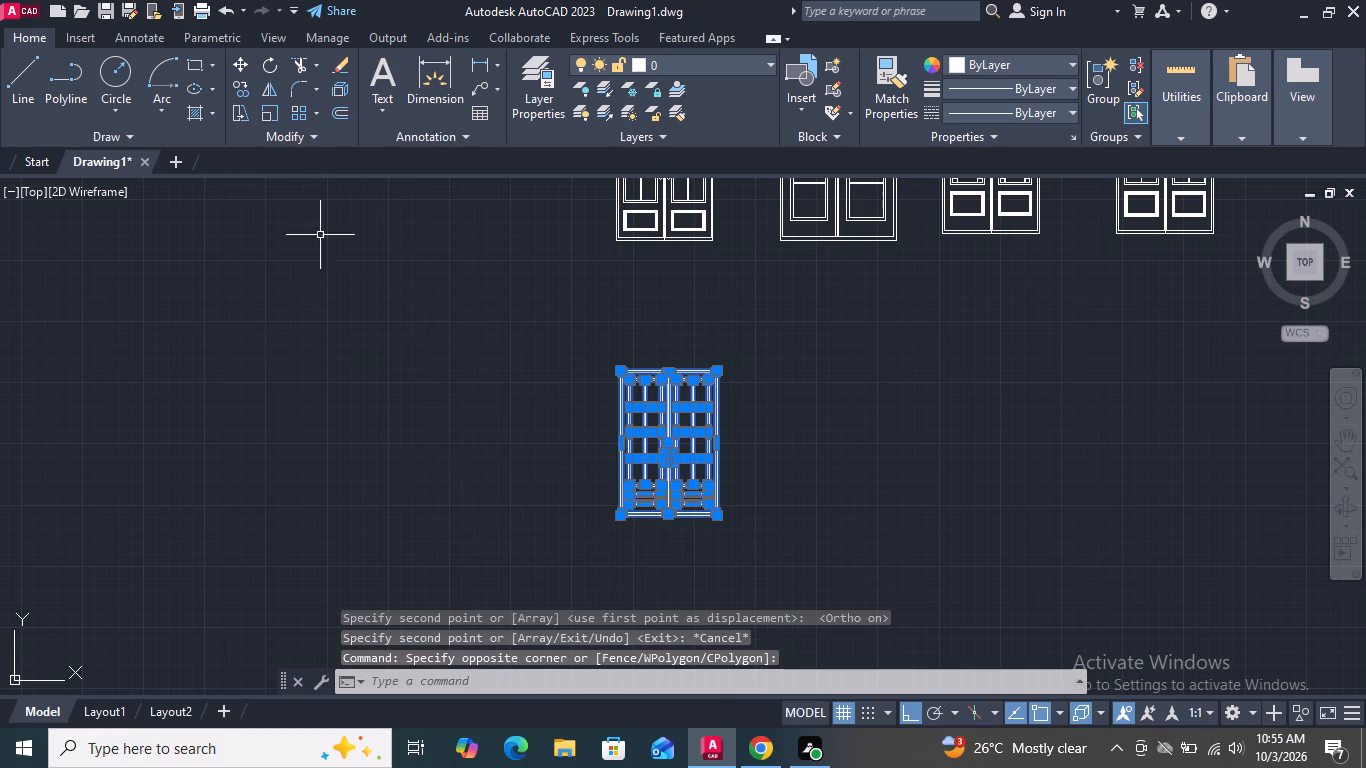
left_click(272, 111)
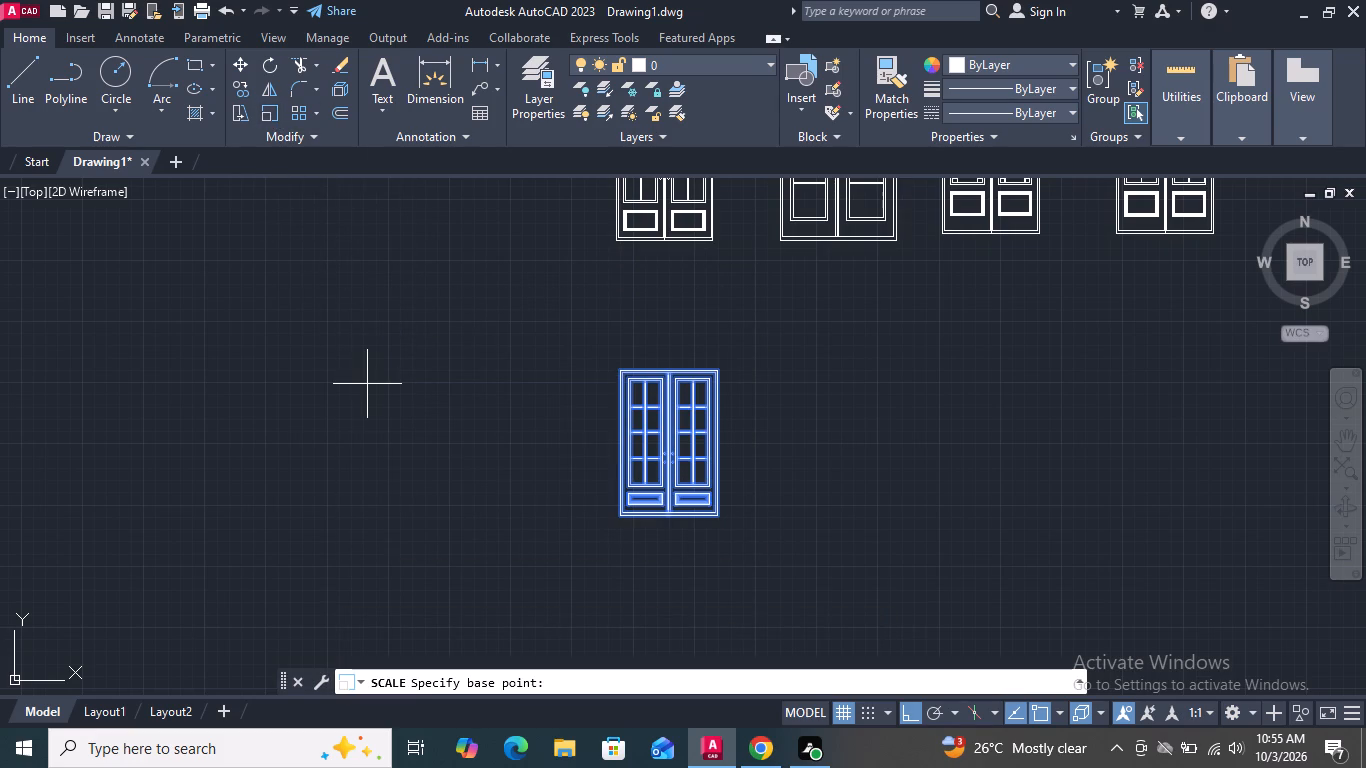
scroll(726, 541, "up", 2)
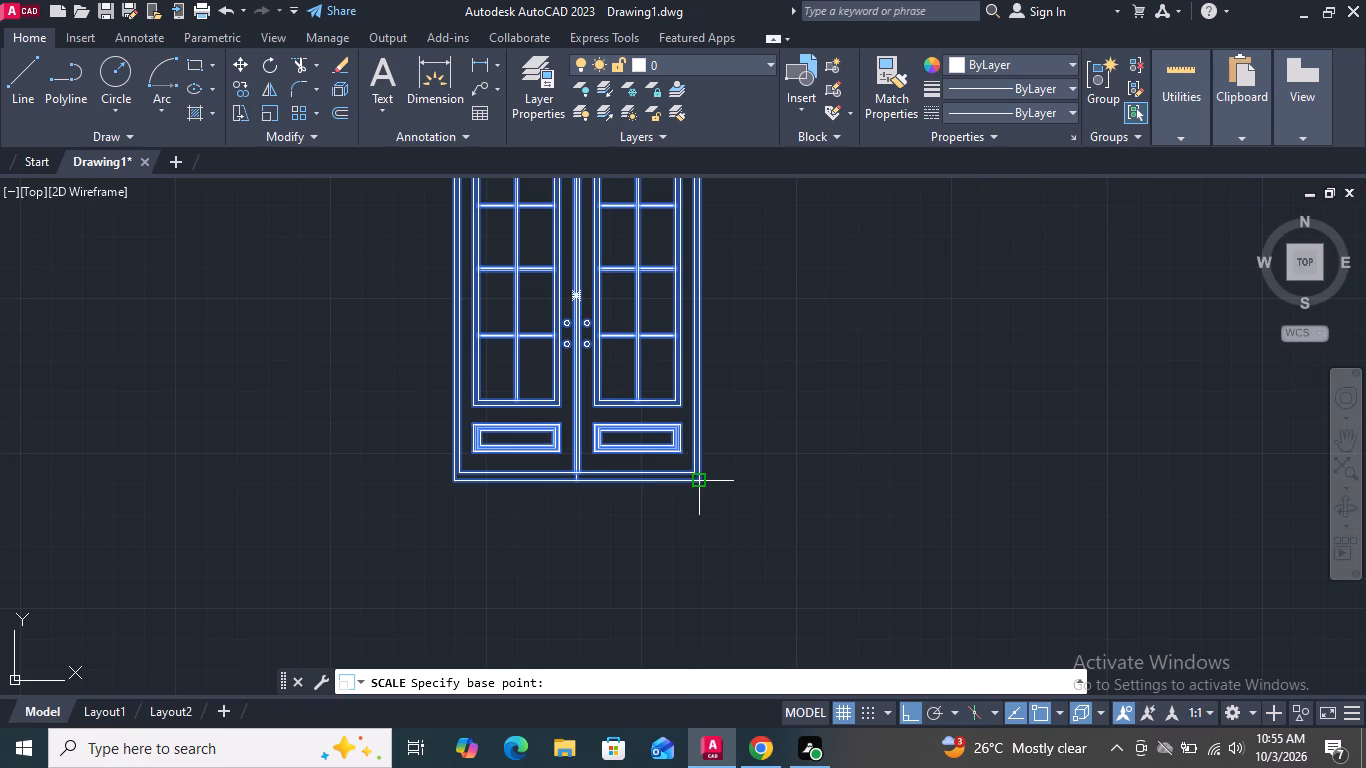
left_click(696, 480)
scroll(696, 480, "down", 3)
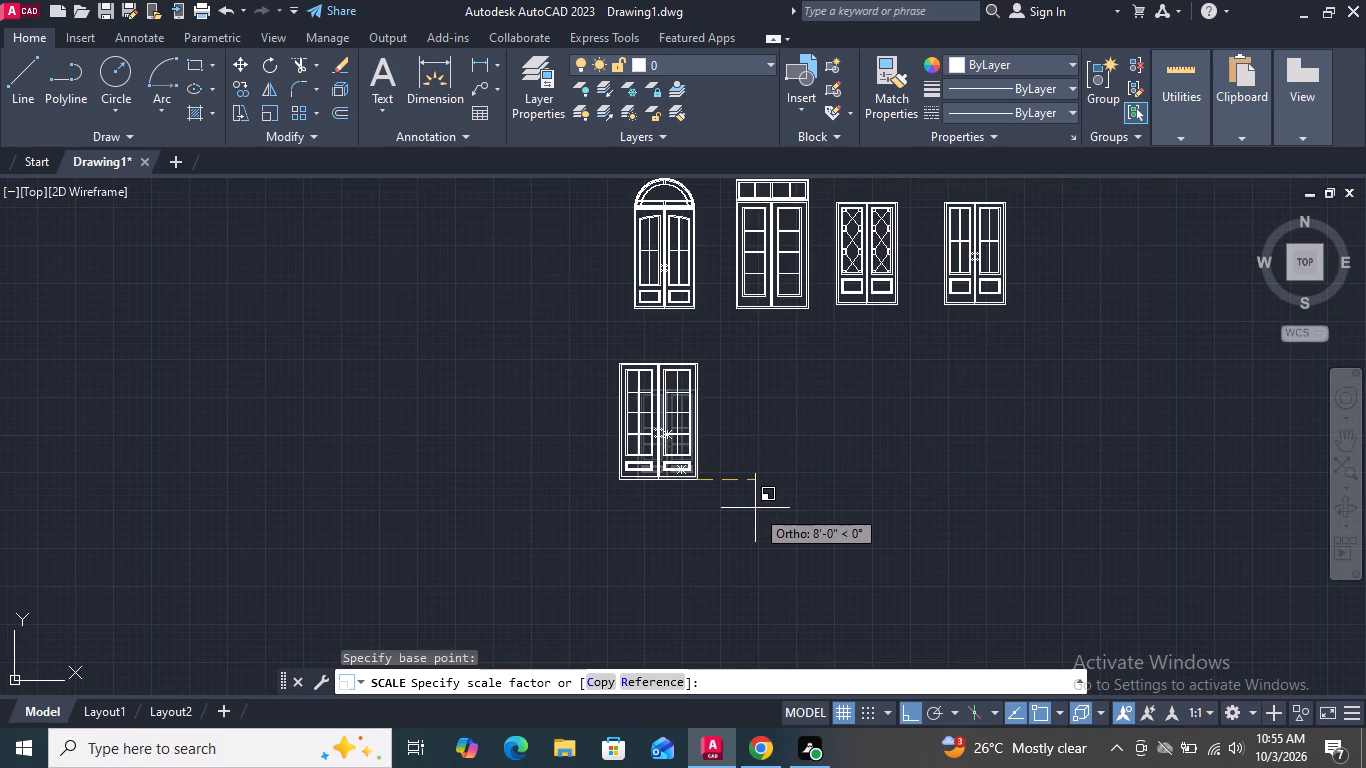
left_click(756, 509)
key("space")
key("space")
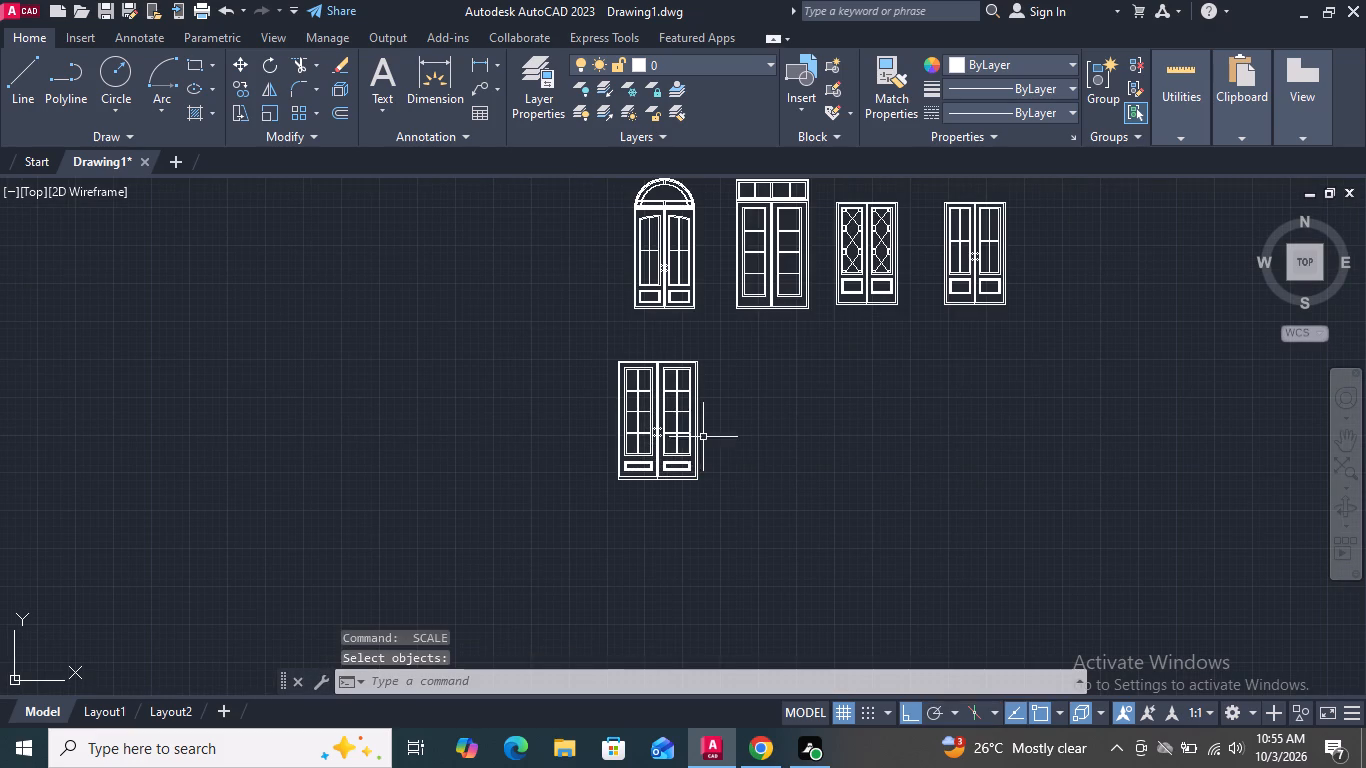
Erase the rectangular bottom panels from both leaves of the enlarged door.
scroll(675, 505, "down", 1)
scroll(674, 509, "up", 2)
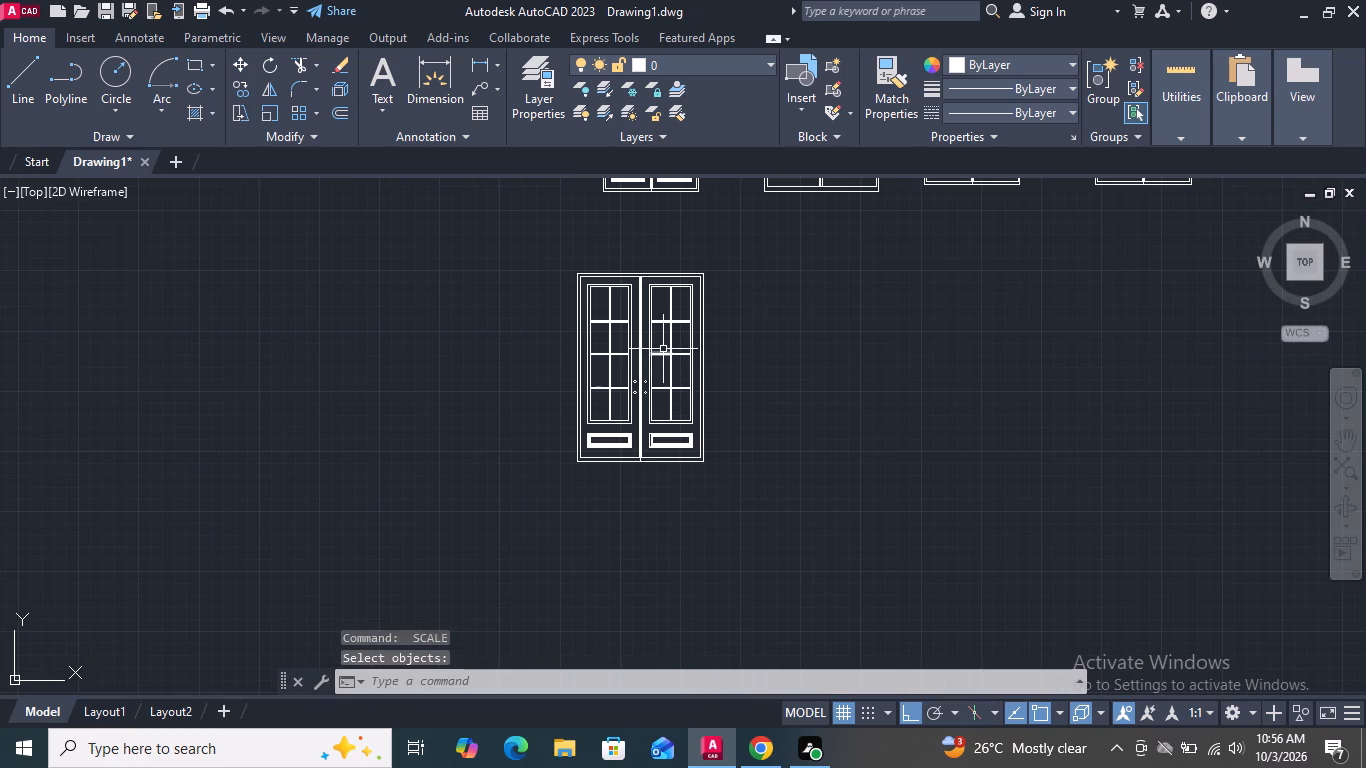
middle_click_drag(663, 344, 657, 399)
scroll(657, 468, "up", 2)
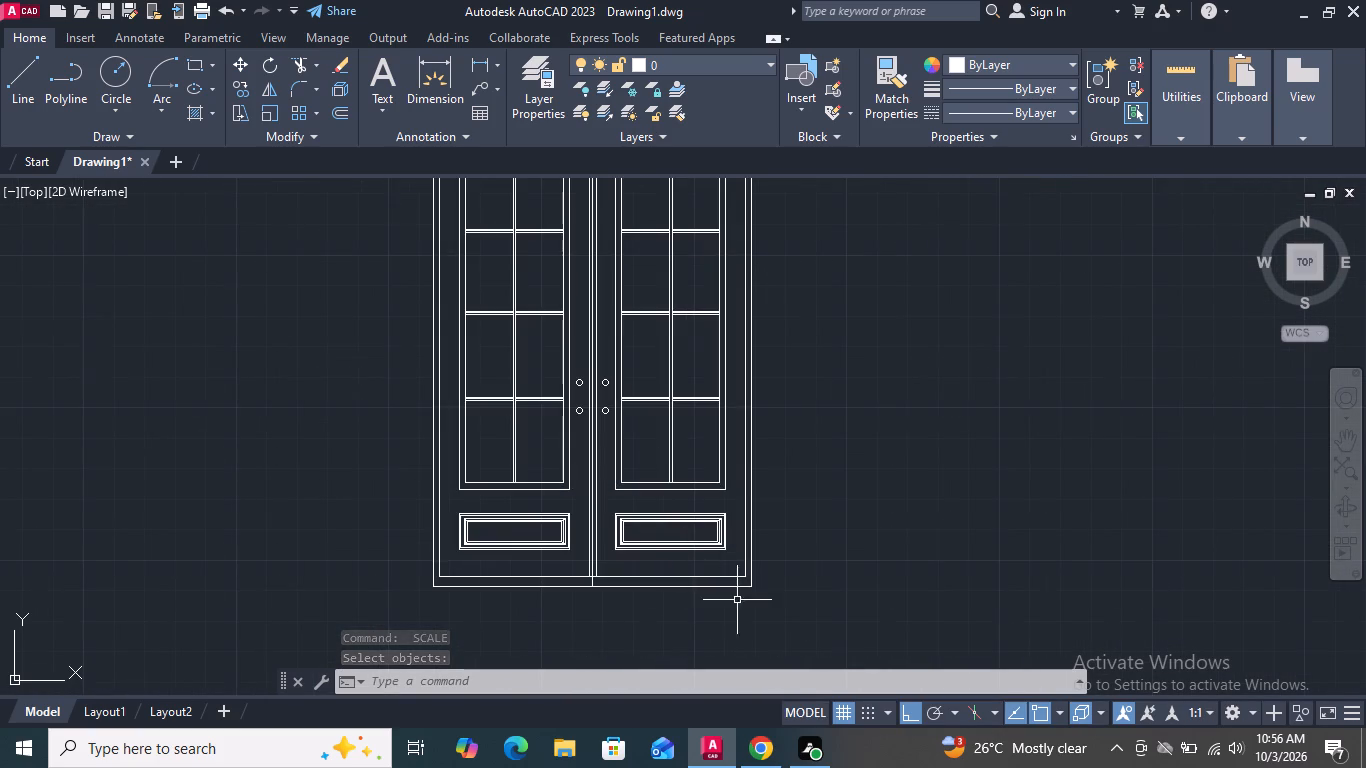
scroll(737, 568, "up", 2)
left_click(736, 567)
left_click(397, 420)
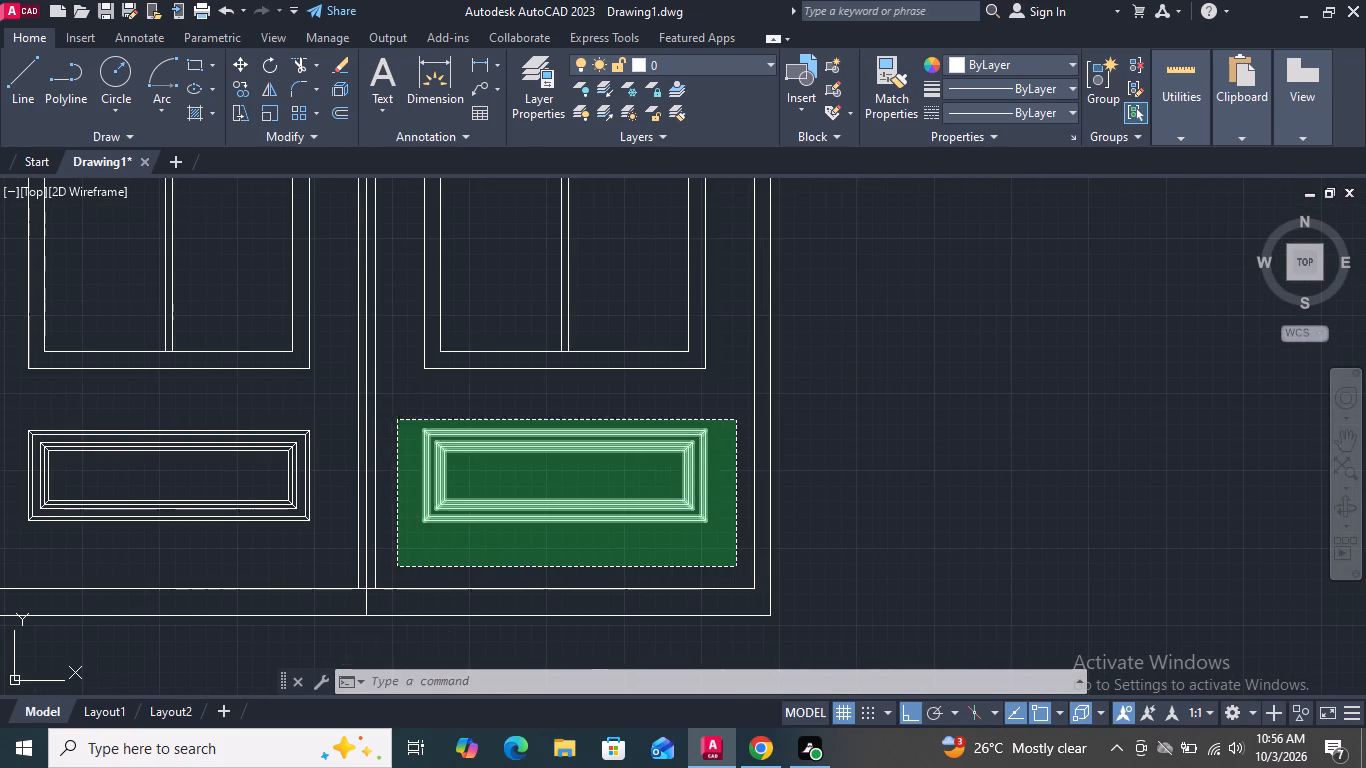
left_click(327, 525)
left_click(23, 413)
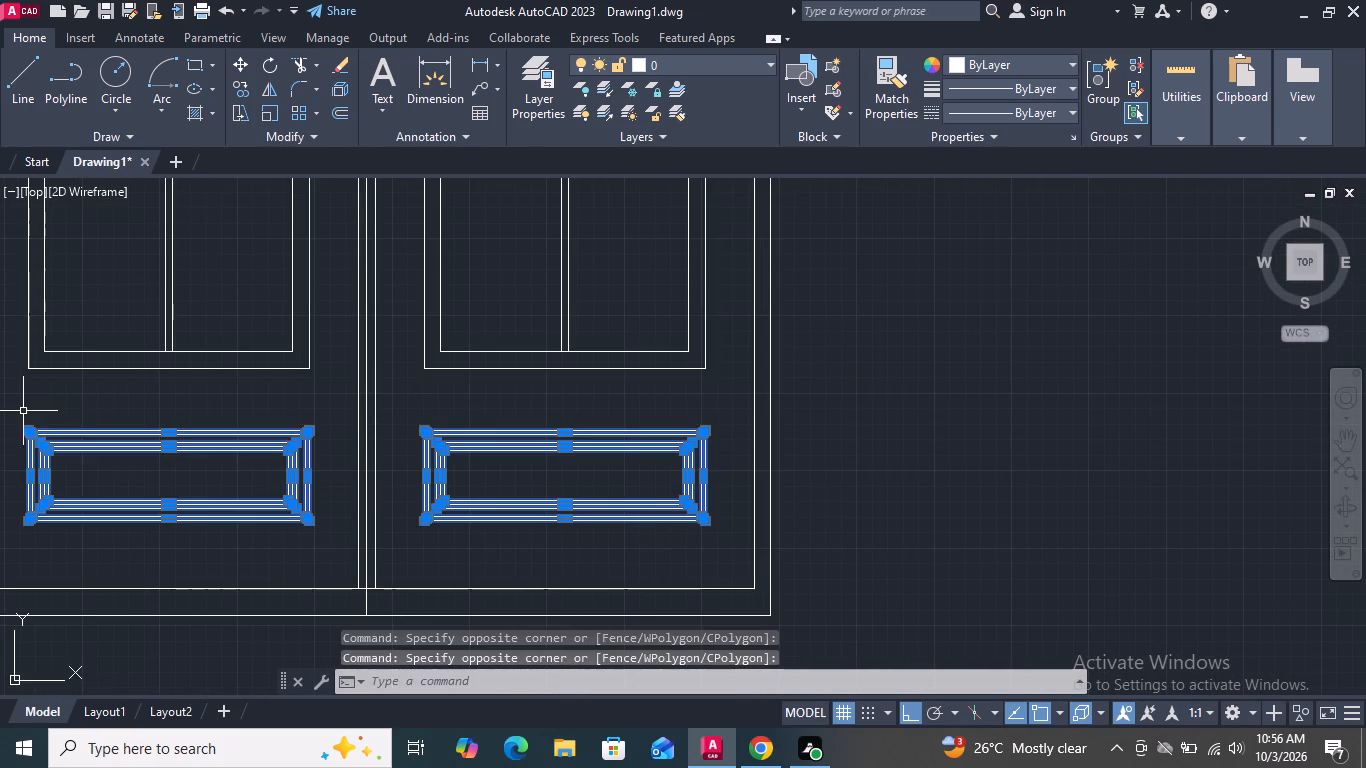
left_click(341, 65)
Move the glazed panels with their muntin bars in both leaves a short distance straight down, with Ortho on, from the right panel's lower-left corner.
scroll(603, 509, "down", 1)
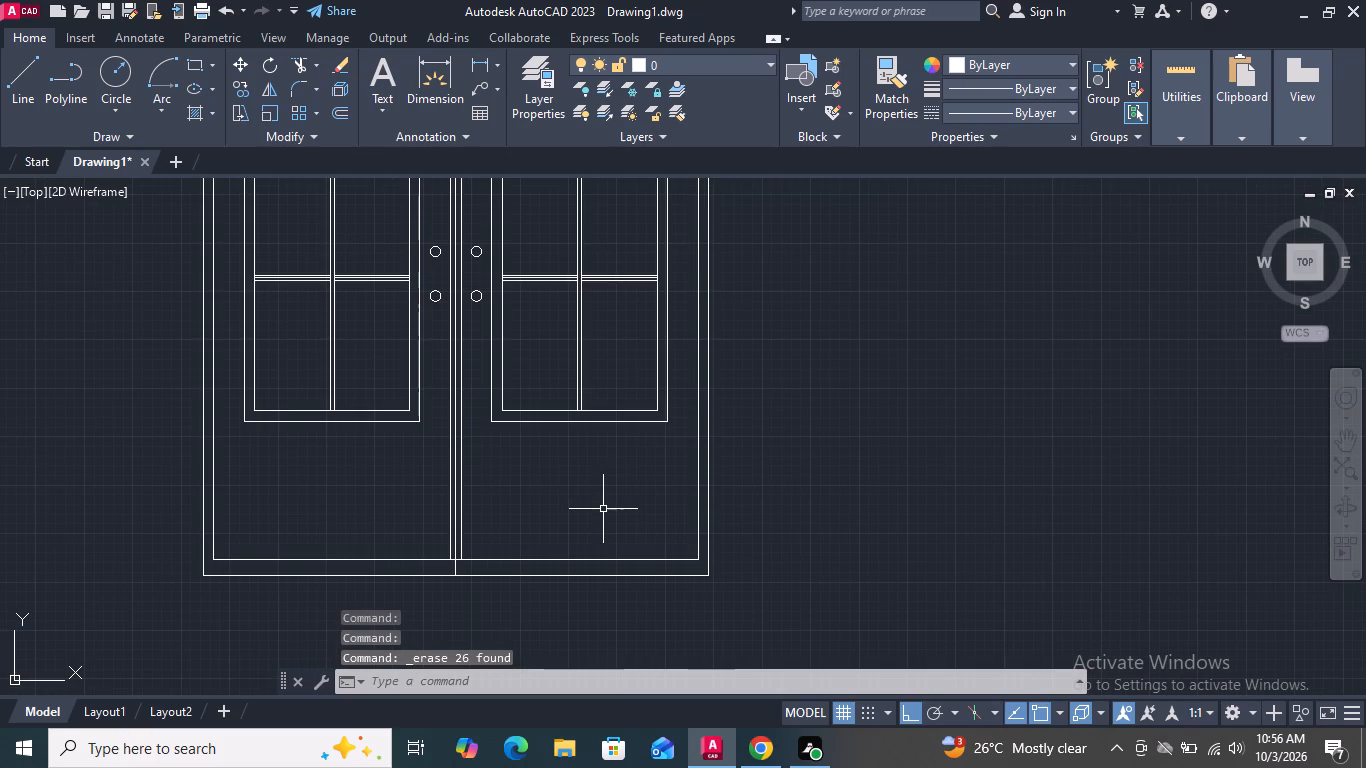
scroll(603, 509, "down", 2)
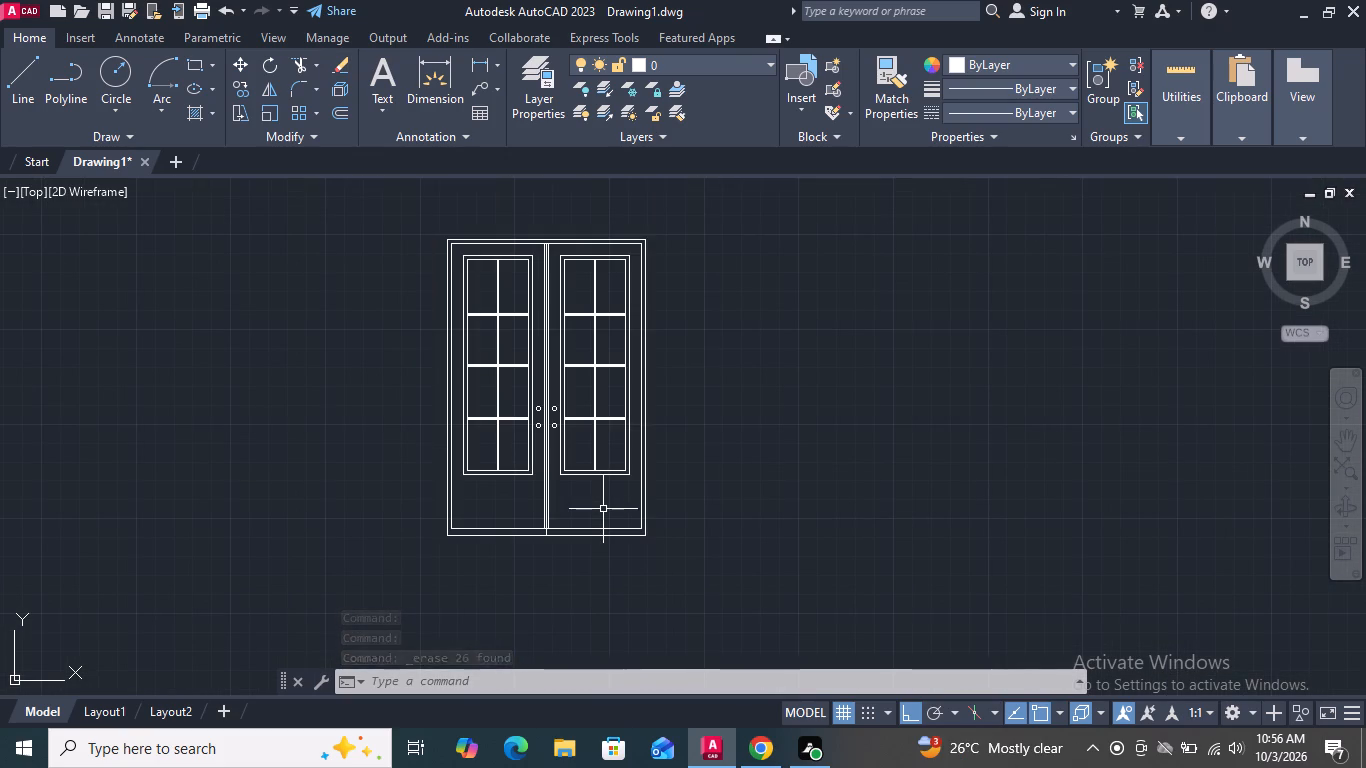
scroll(611, 456, "up", 1)
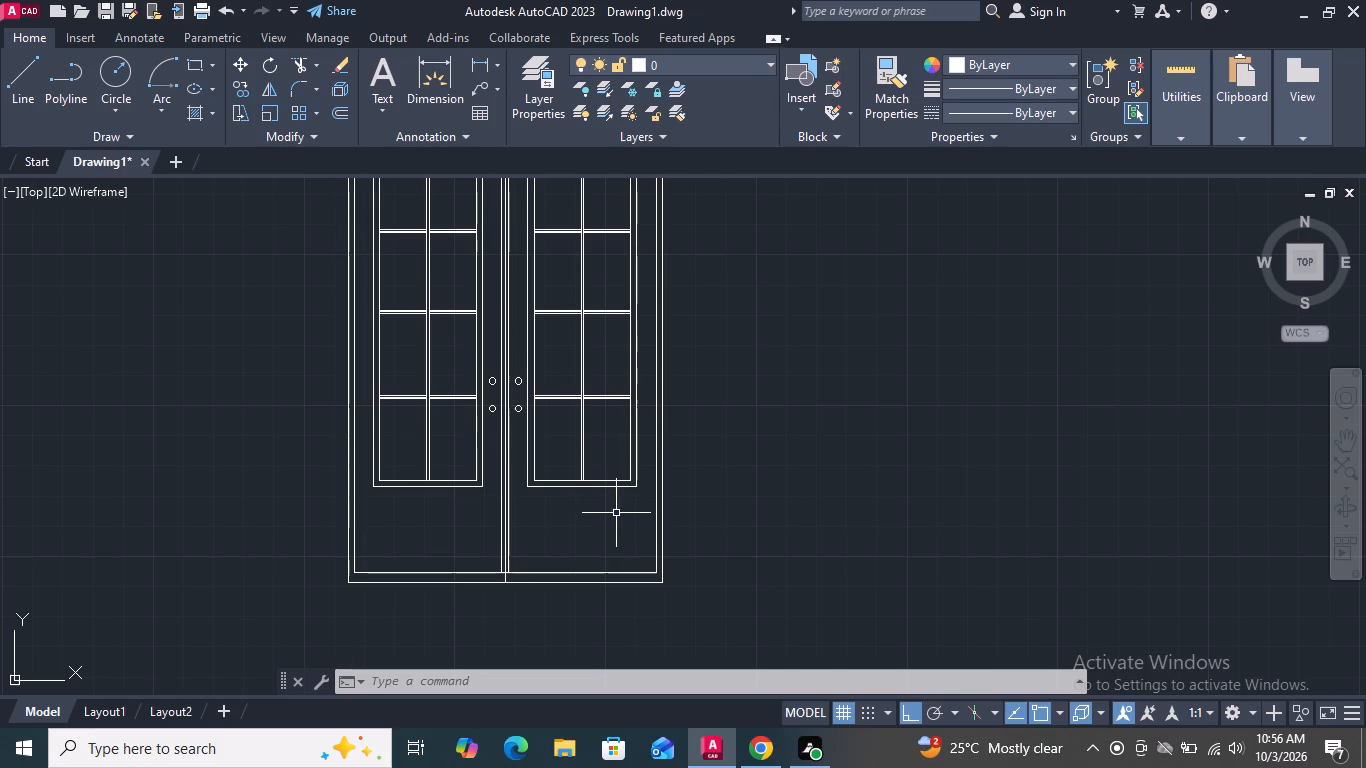
scroll(620, 524, "down", 1)
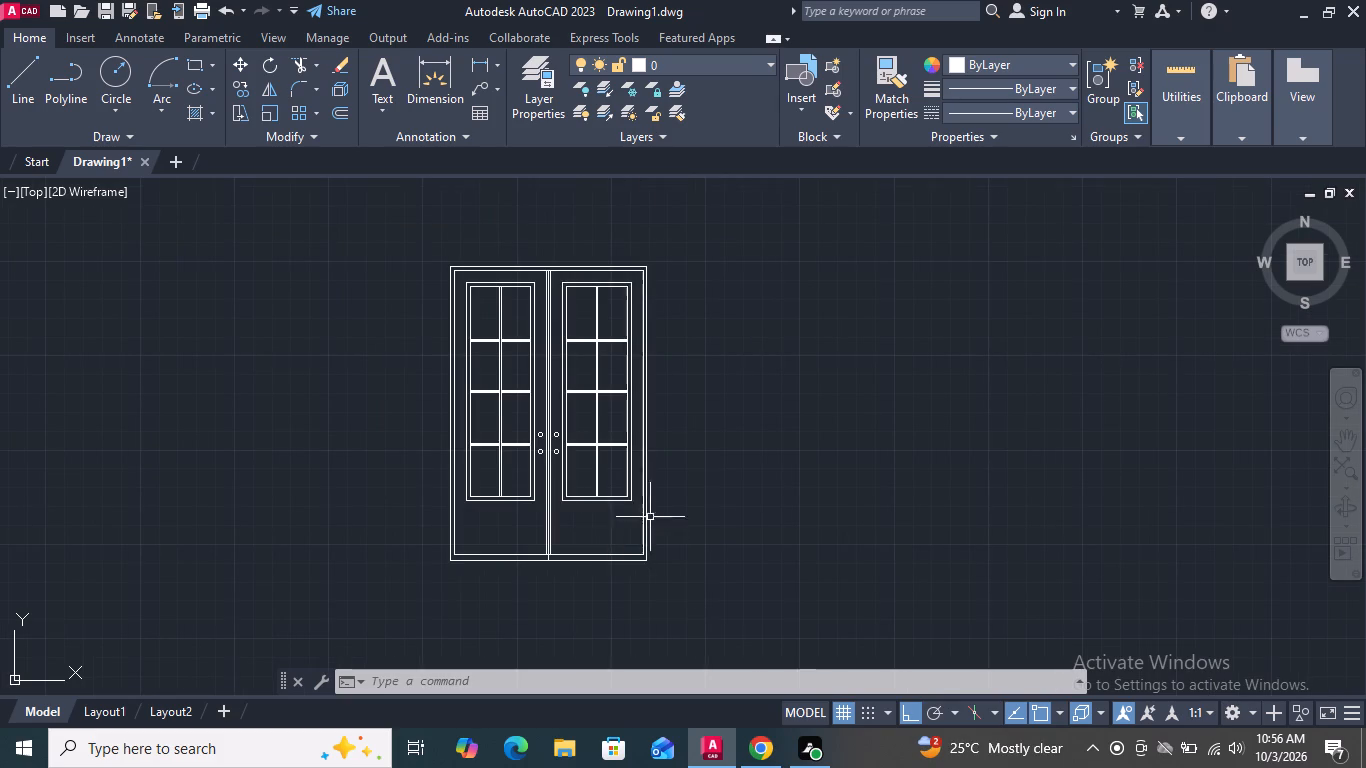
scroll(645, 500, "up", 2)
left_click(617, 526)
left_click(417, 463)
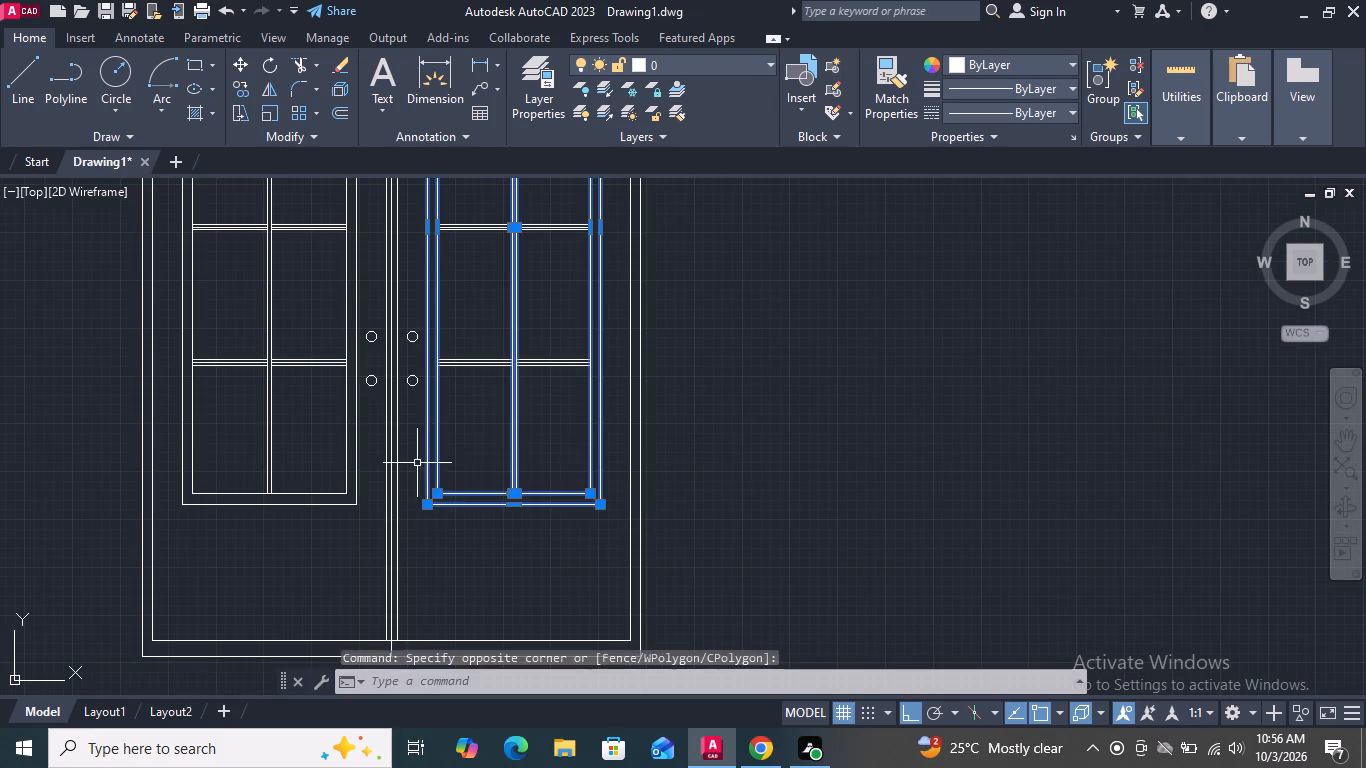
middle_click_drag(466, 482, 521, 728)
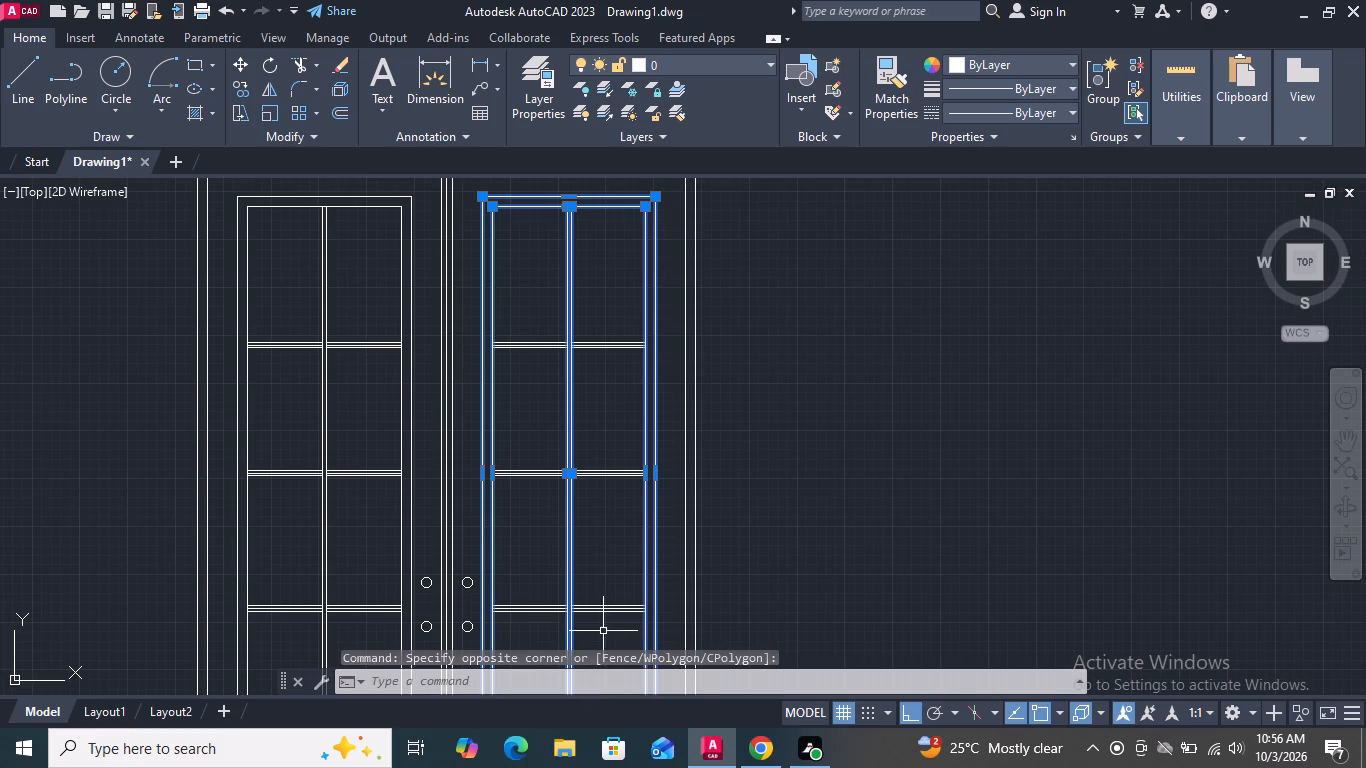
left_click(603, 631)
left_click(527, 305)
scroll(607, 294, "down", 2)
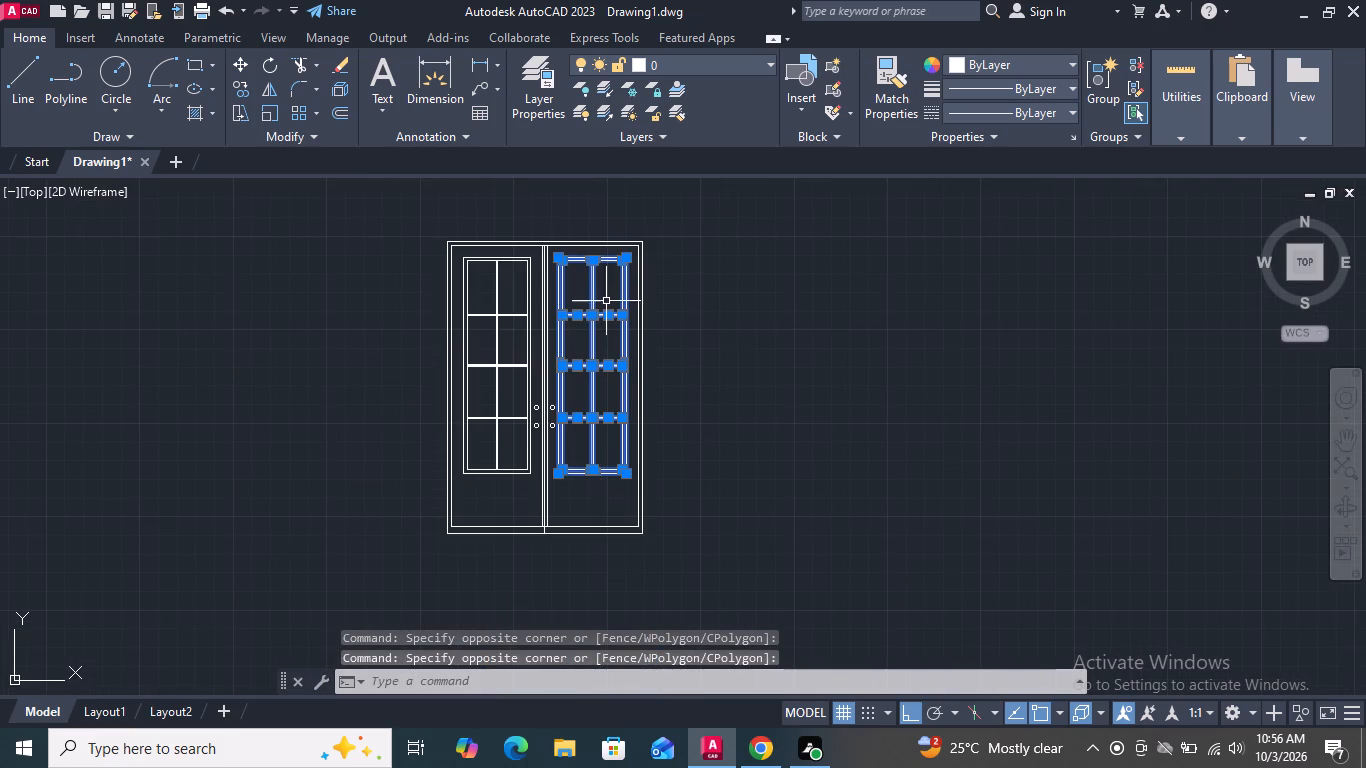
scroll(527, 474, "up", 2)
left_click(550, 495)
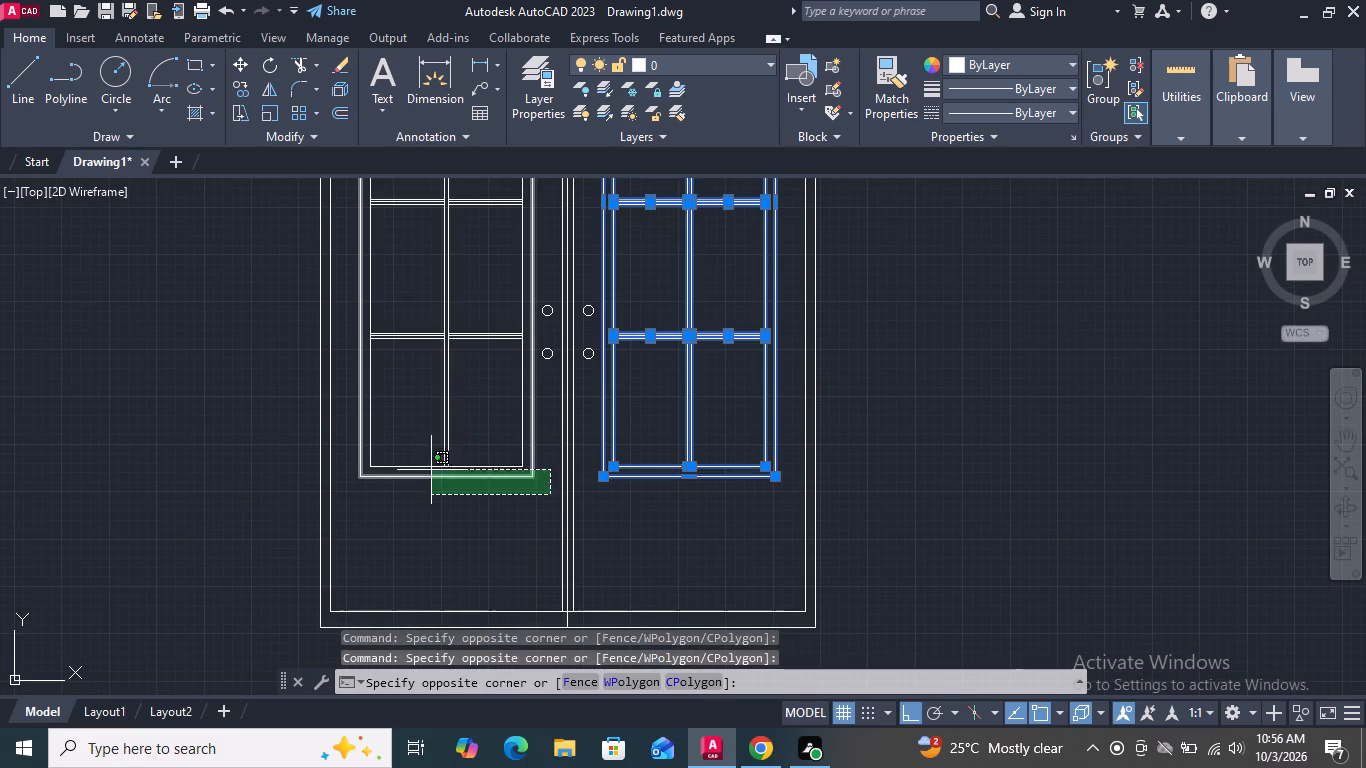
left_click(346, 432)
middle_click_drag(438, 473, 496, 703)
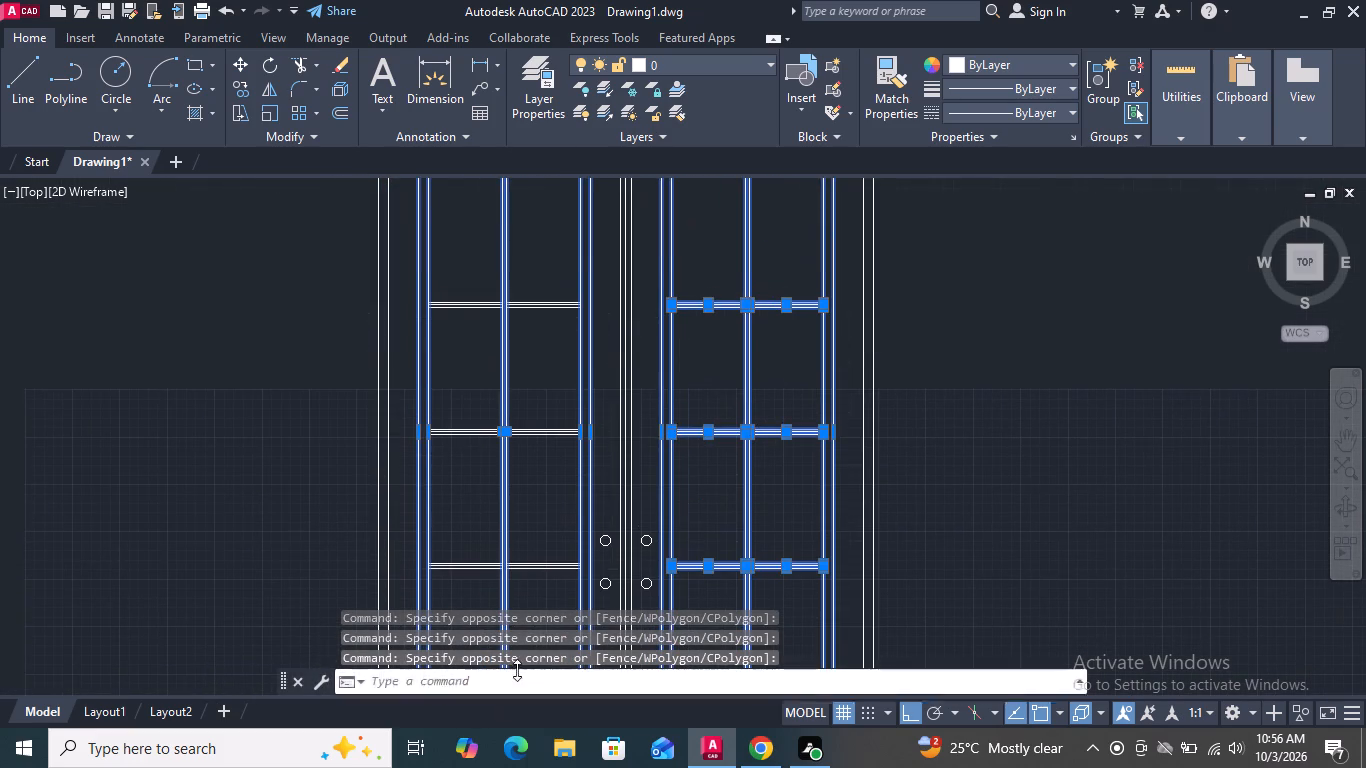
left_click(537, 588)
left_click(492, 276)
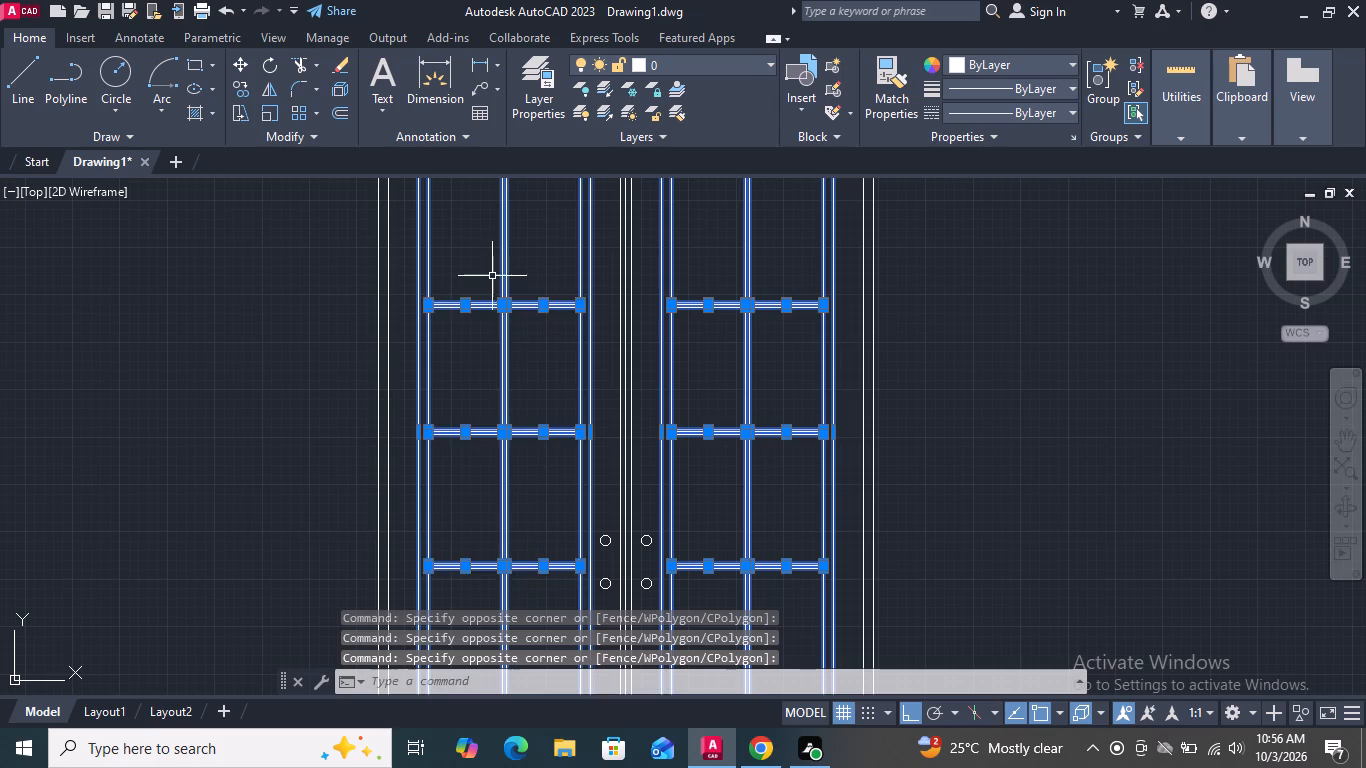
scroll(492, 345, "down", 2)
scroll(520, 219, "up", 2)
scroll(503, 354, "up", 1)
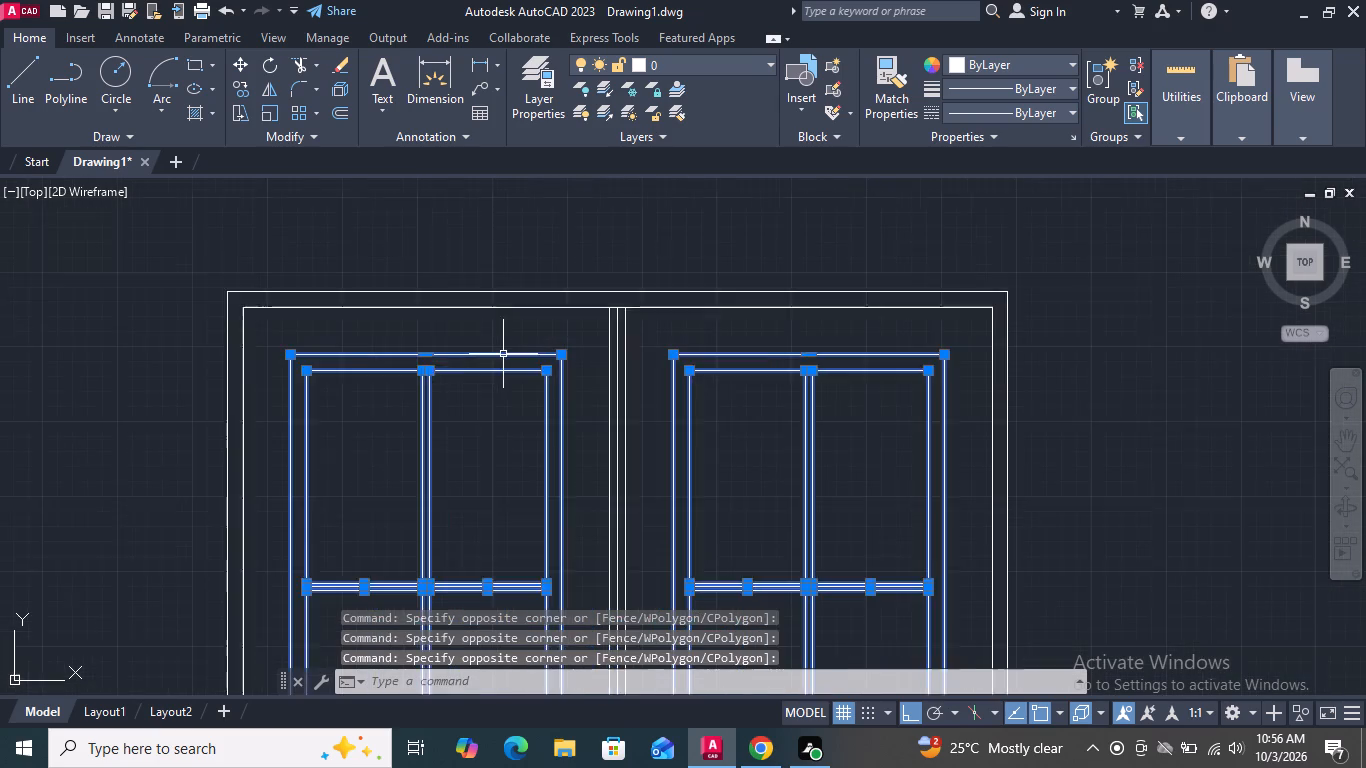
scroll(503, 354, "up", 1)
scroll(506, 304, "down", 5)
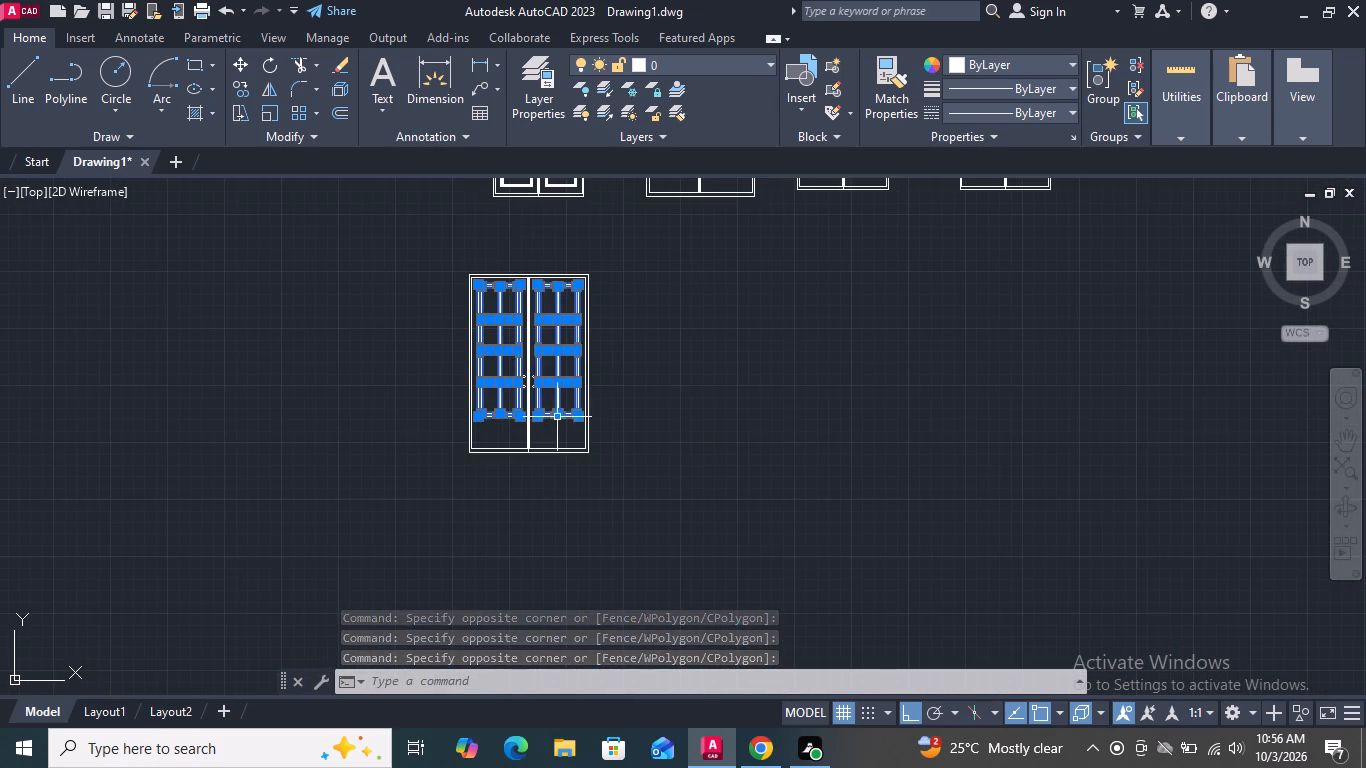
scroll(560, 428, "up", 2)
key("m")
key("Return")
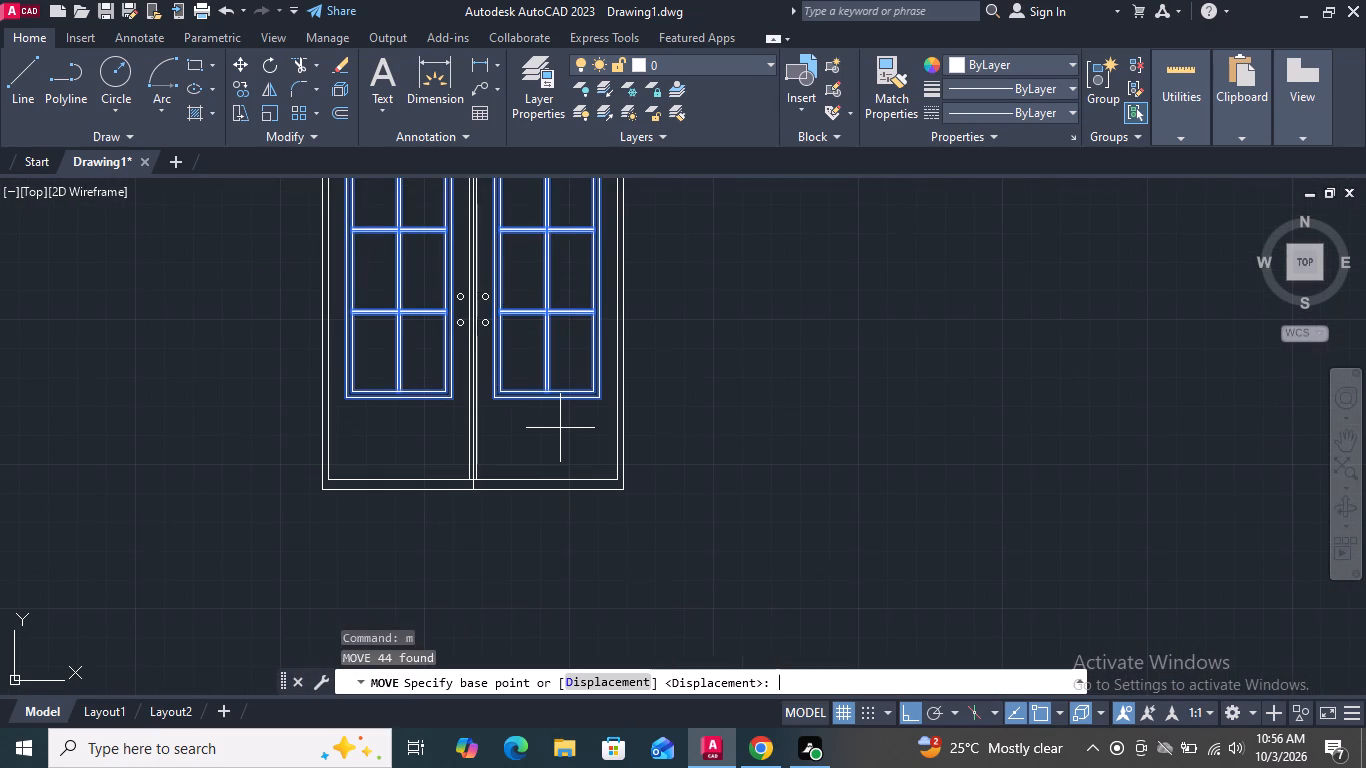
scroll(482, 415, "up", 3)
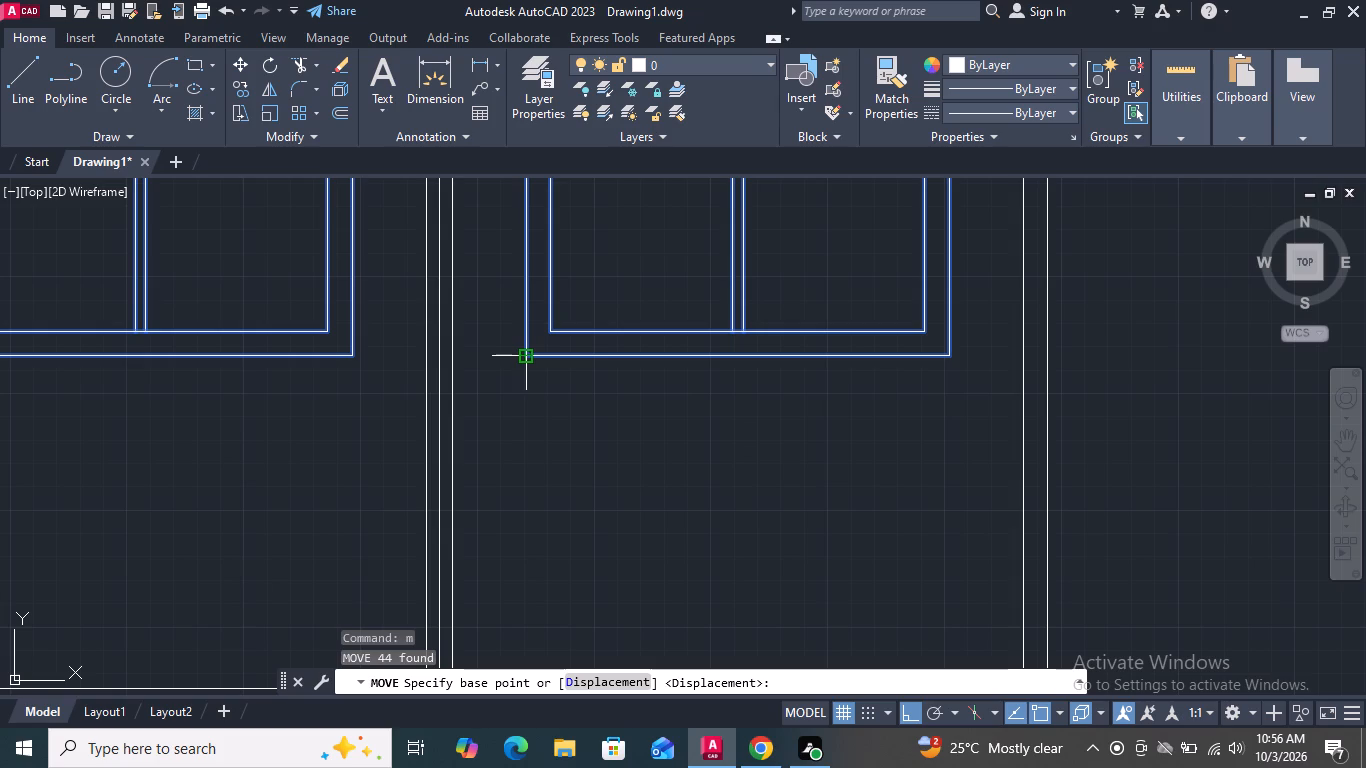
left_click(527, 357)
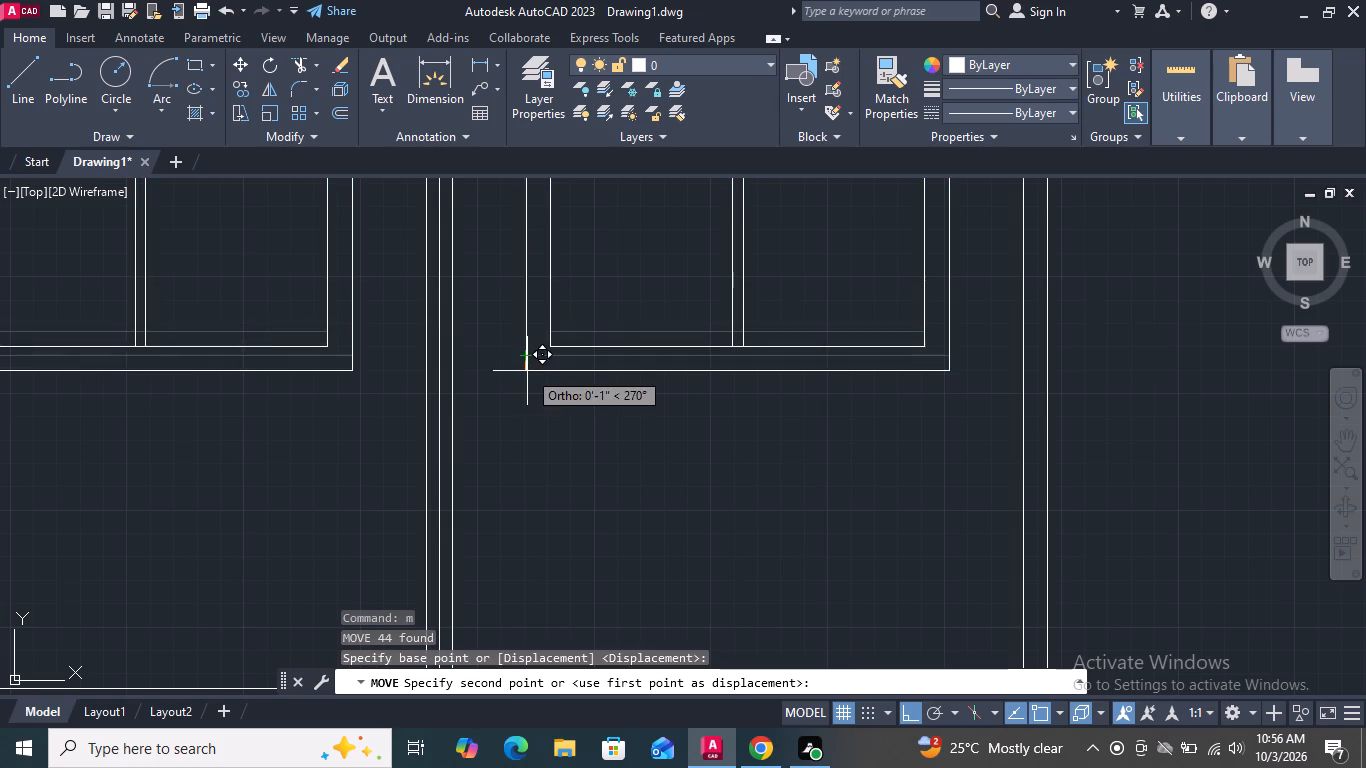
double_click(524, 447)
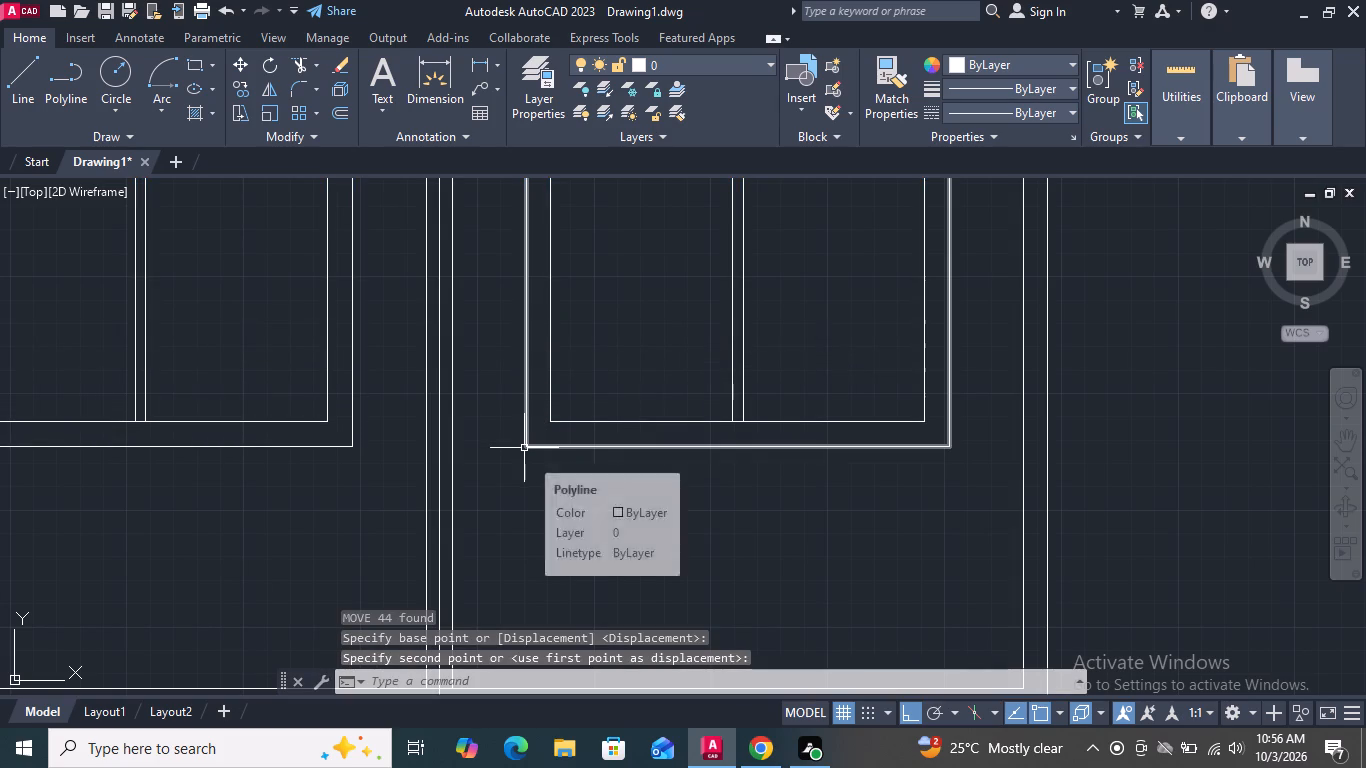
Erase the uppermost horizontal muntin bar, on both sides of the vertical bar, from the right leaf's glazed panel.
scroll(545, 511, "down", 4)
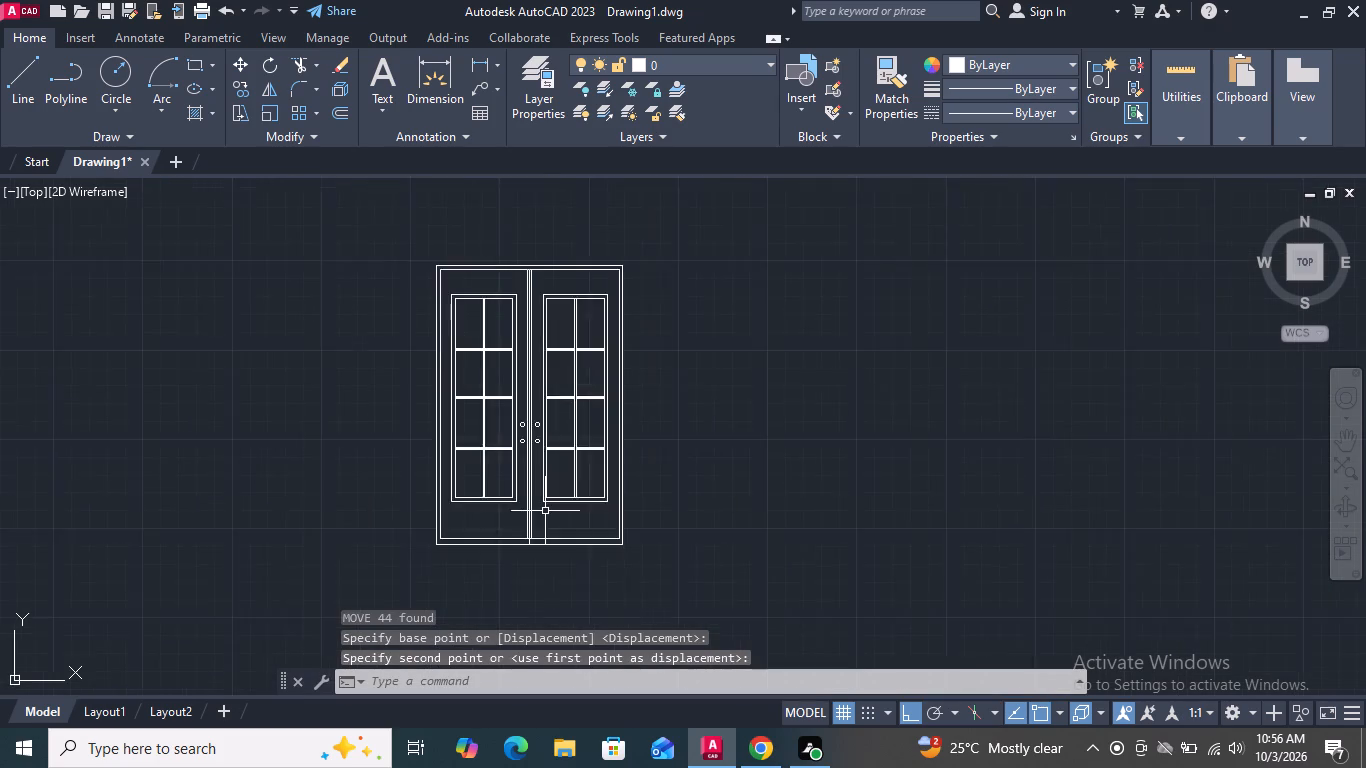
scroll(545, 511, "down", 1)
scroll(545, 409, "up", 1)
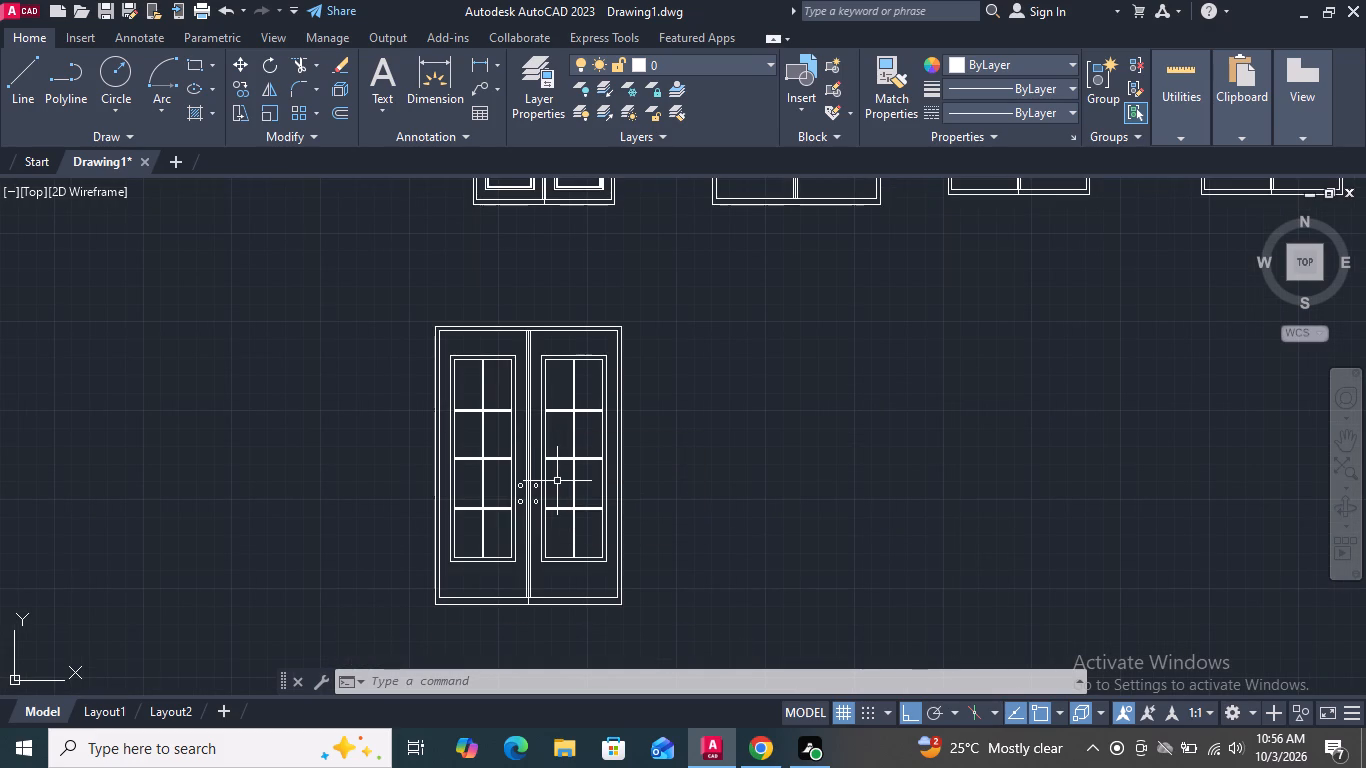
scroll(561, 413, "up", 3)
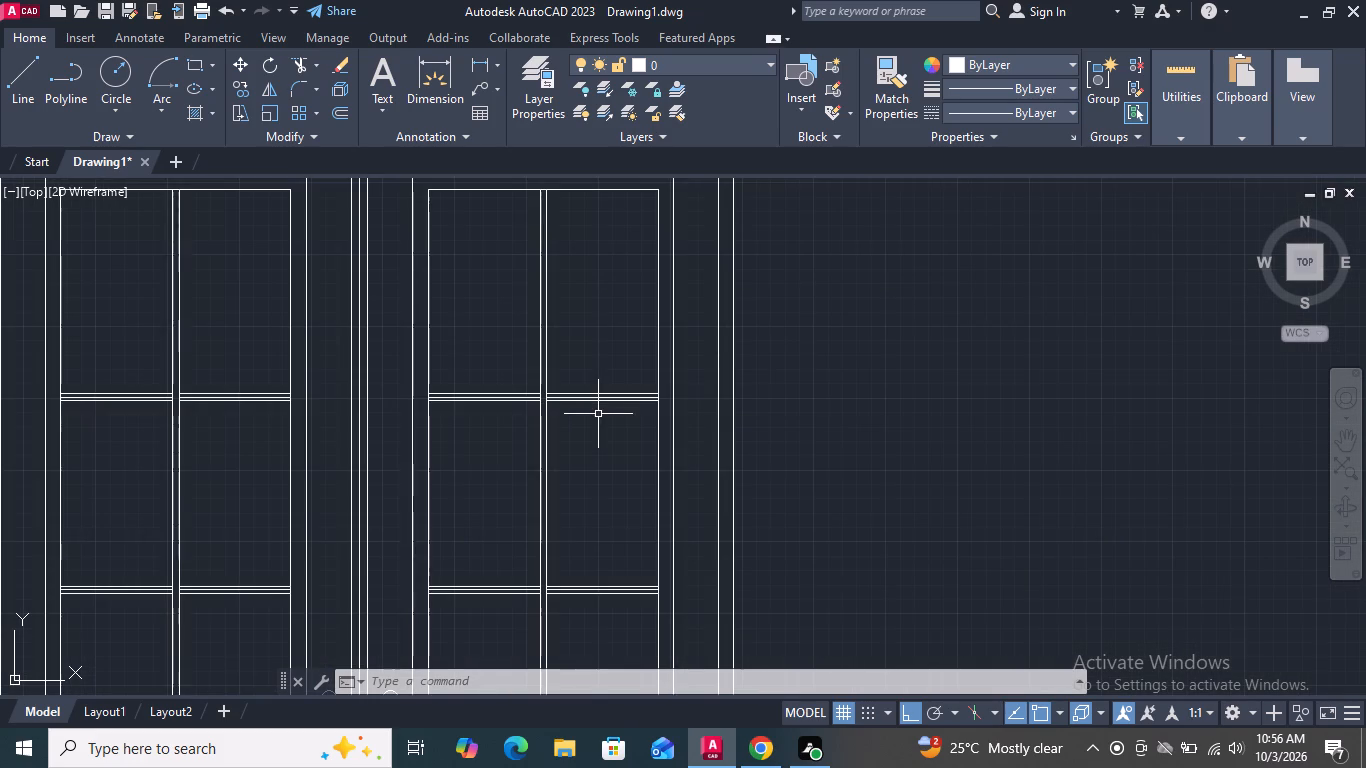
scroll(599, 424, "up", 2)
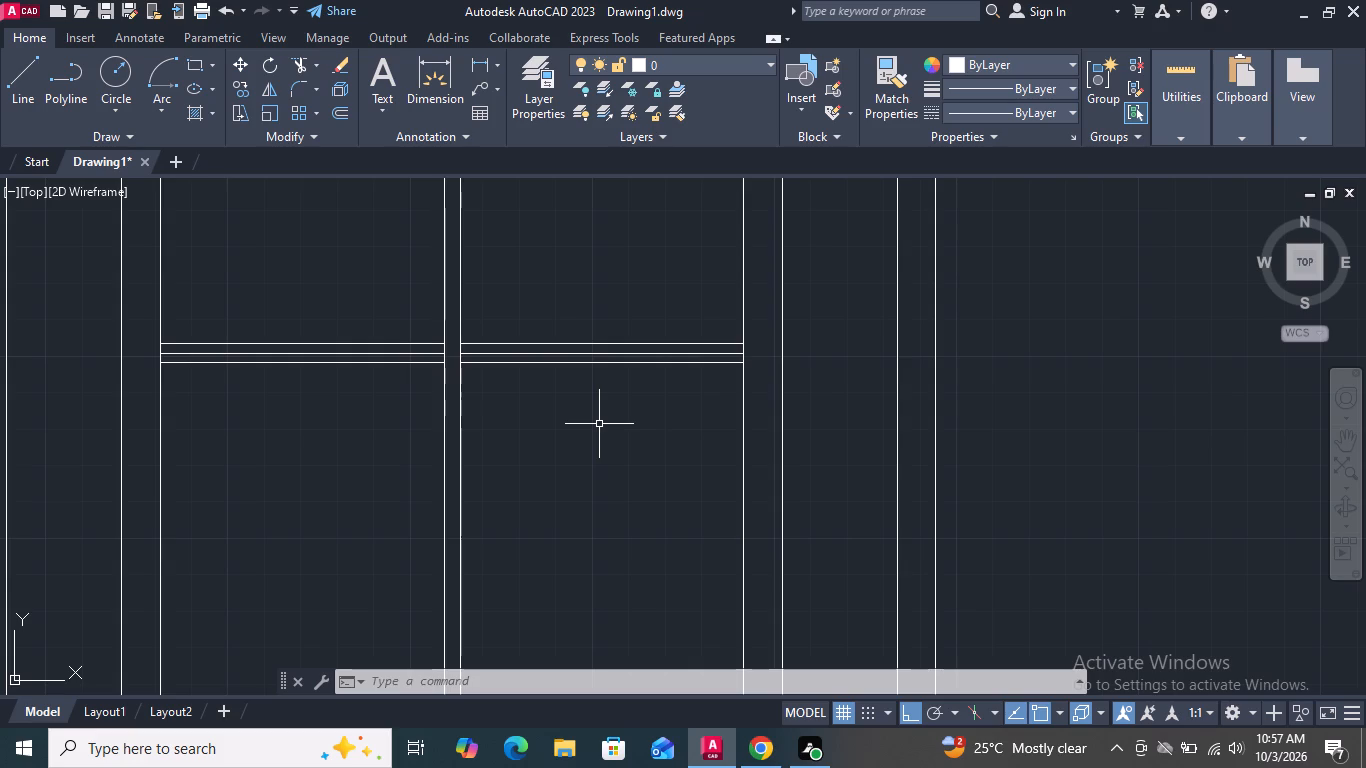
left_click_drag(599, 424, 597, 415)
left_click(557, 326)
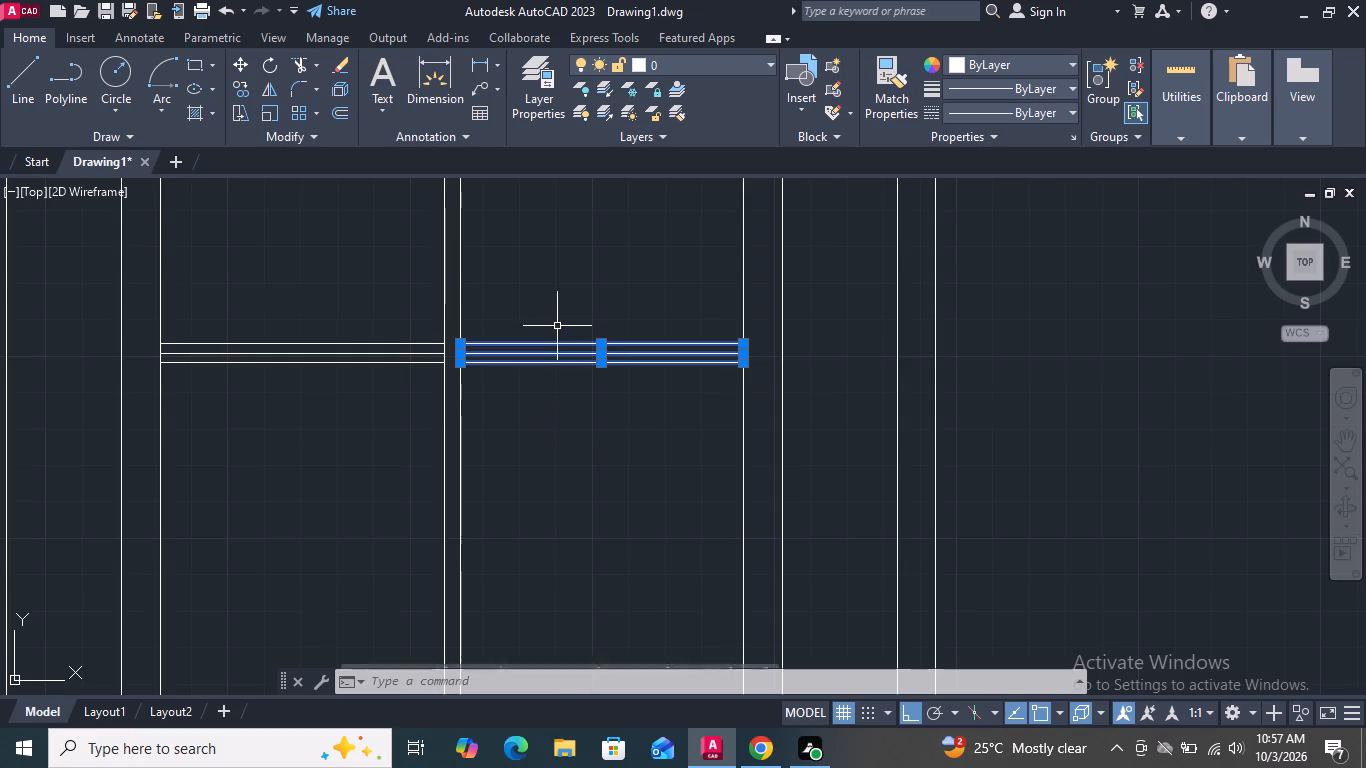
left_click_drag(397, 403, 390, 363)
left_click(353, 306)
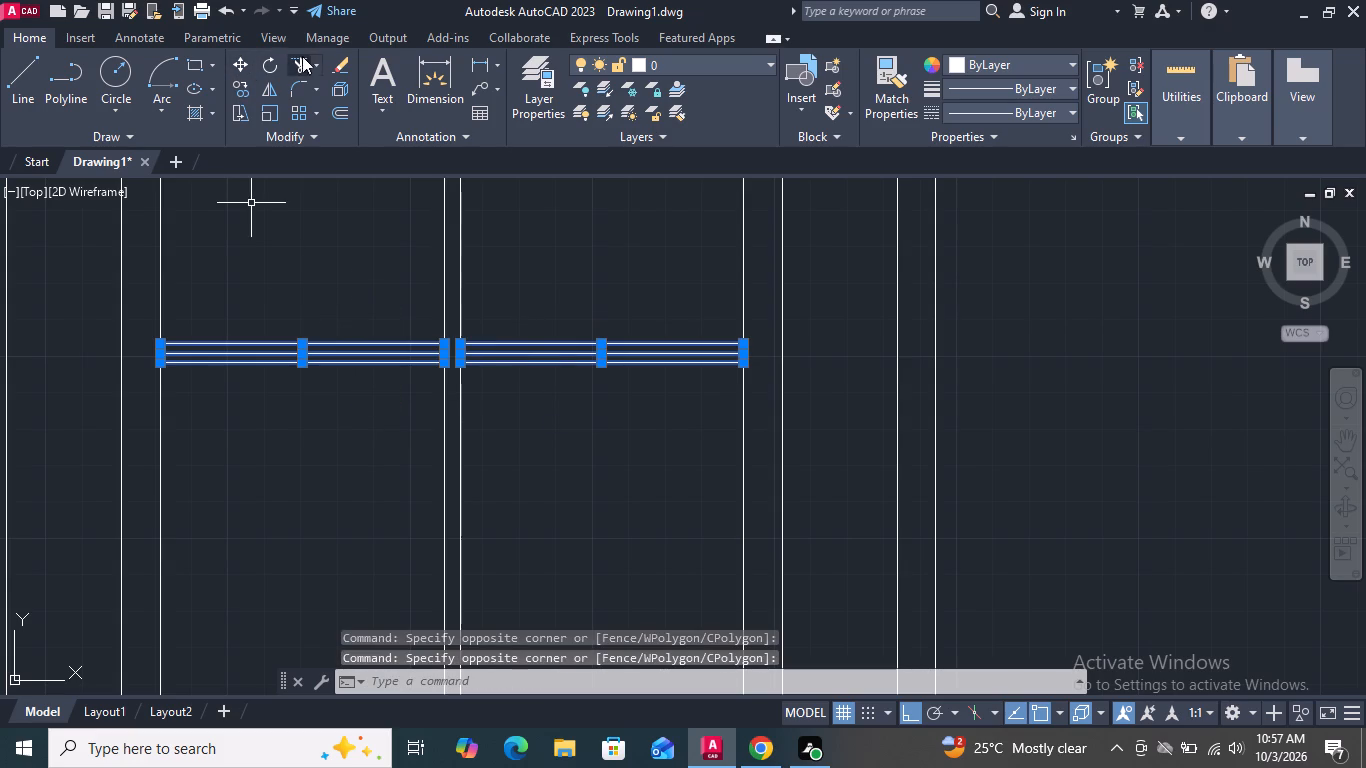
left_click(346, 68)
scroll(529, 282, "down", 2)
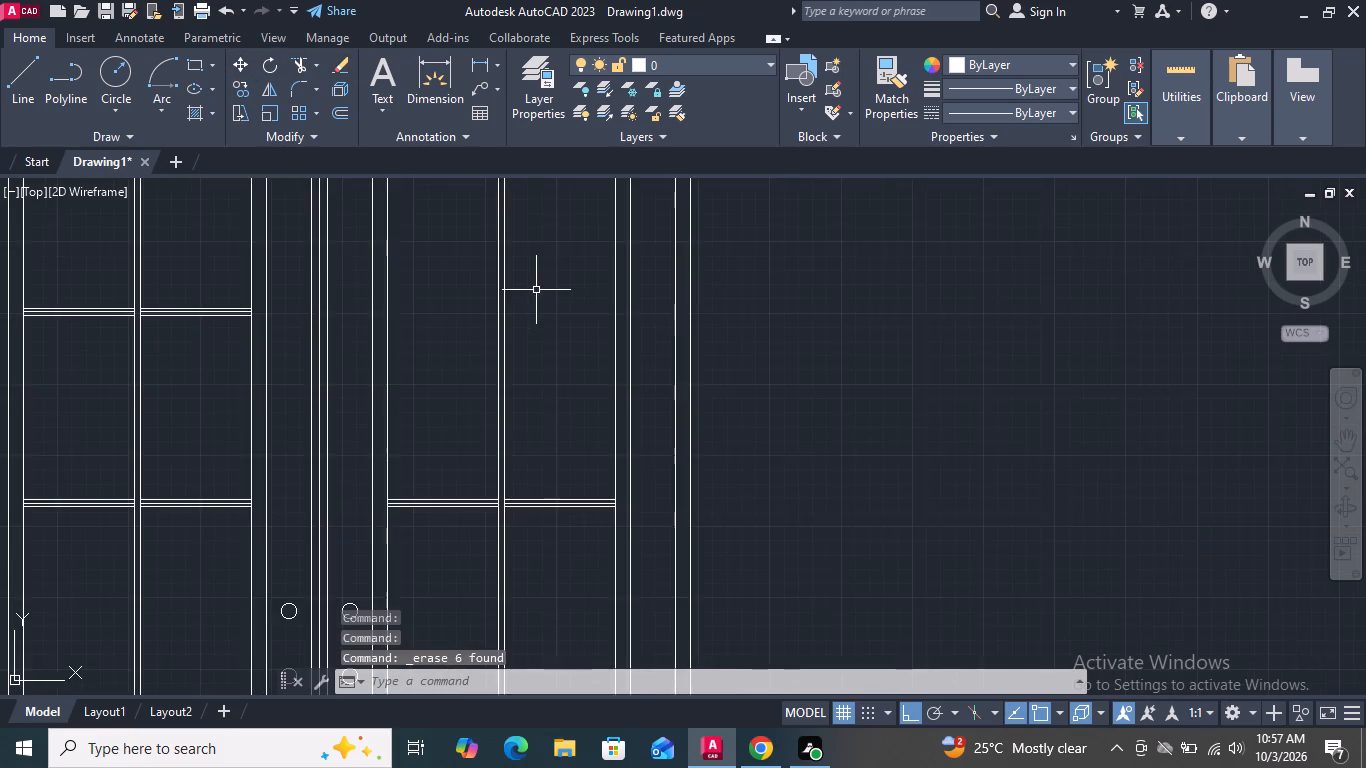
Erase the lowest horizontal muntin bar, on both sides of the vertical bar, from the right leaf's glazed panel.
scroll(536, 290, "down", 2)
scroll(537, 466, "up", 3)
left_click_drag(555, 450, 553, 433)
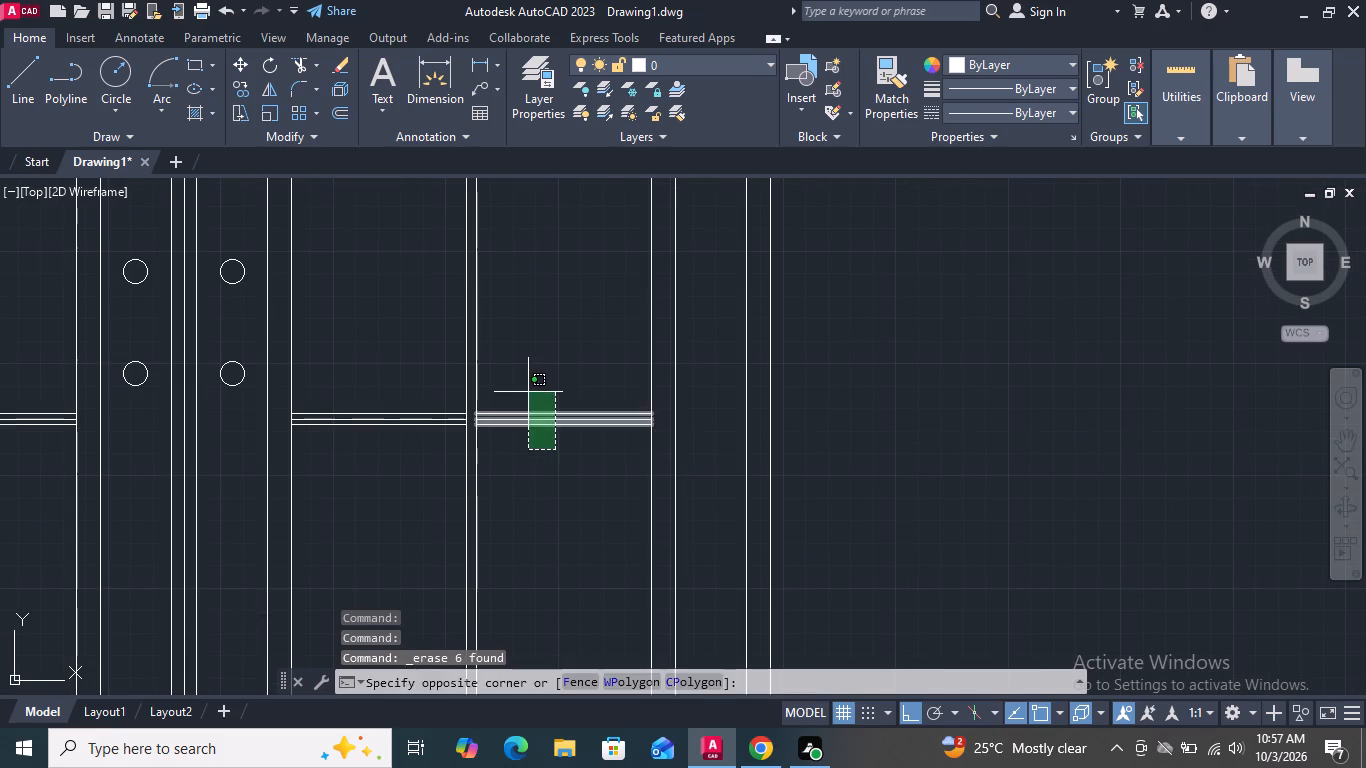
left_click(528, 392)
left_click_drag(387, 443, 388, 431)
left_click(371, 382)
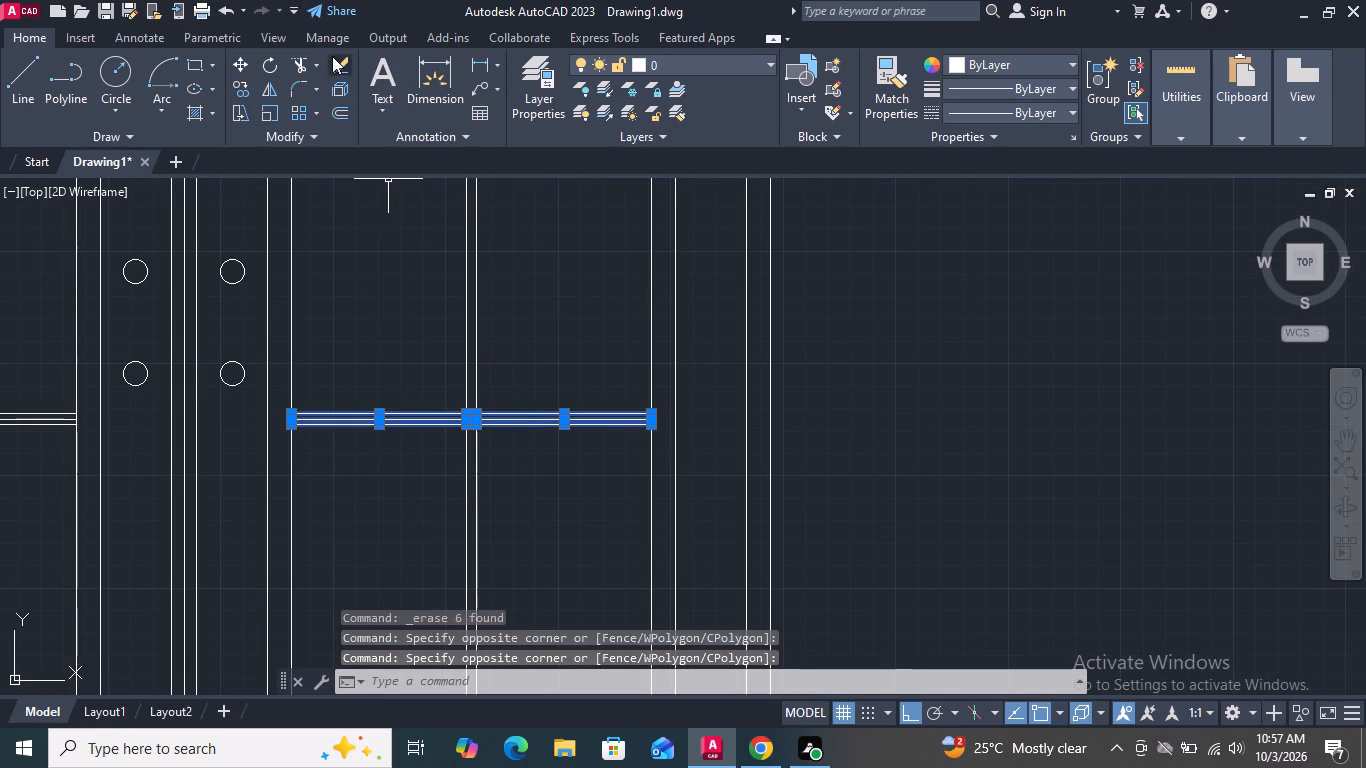
left_click(338, 63)
Erase the lowest horizontal muntin bar, on both sides of the vertical bar, from the left leaf's glazed panel.
scroll(692, 466, "down", 2)
scroll(424, 461, "up", 2)
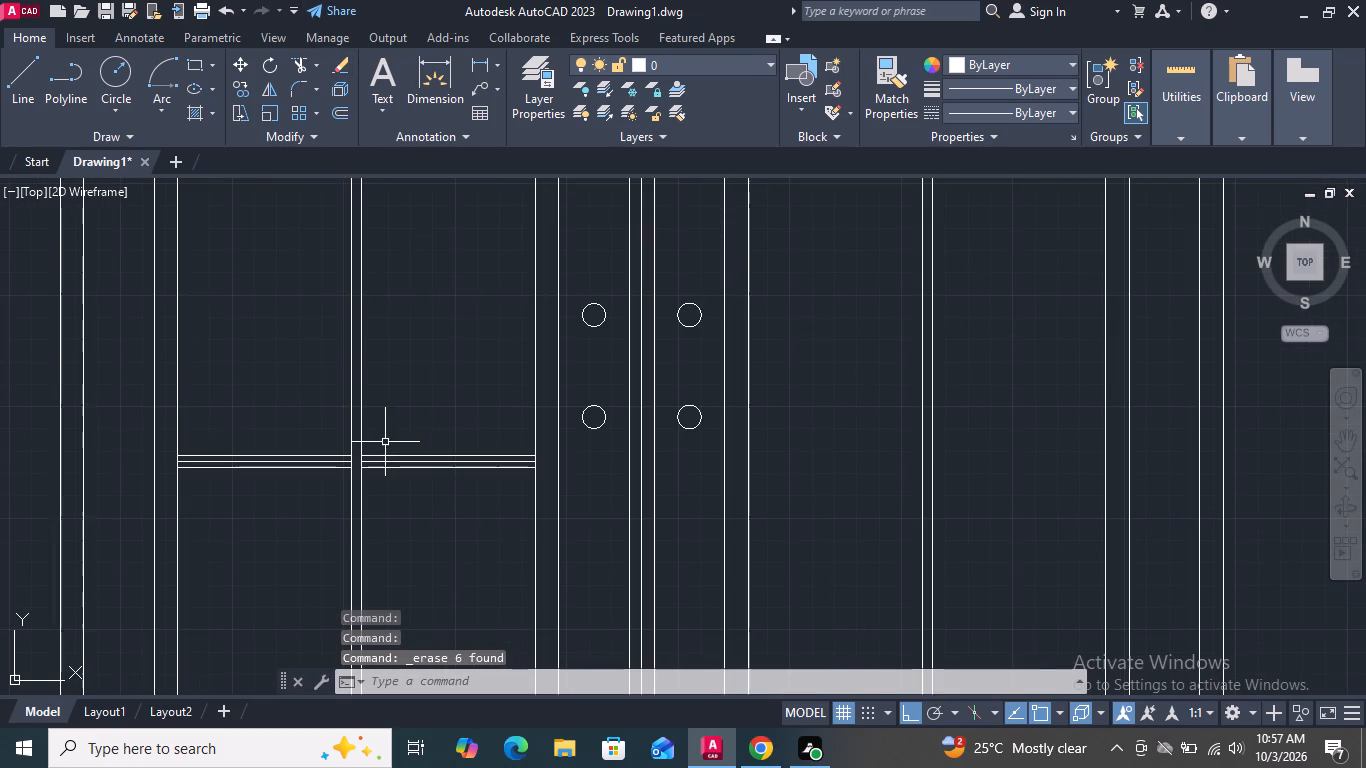
left_click_drag(446, 502, 434, 474)
left_click(373, 387)
left_click_drag(270, 521, 266, 467)
left_click(221, 368)
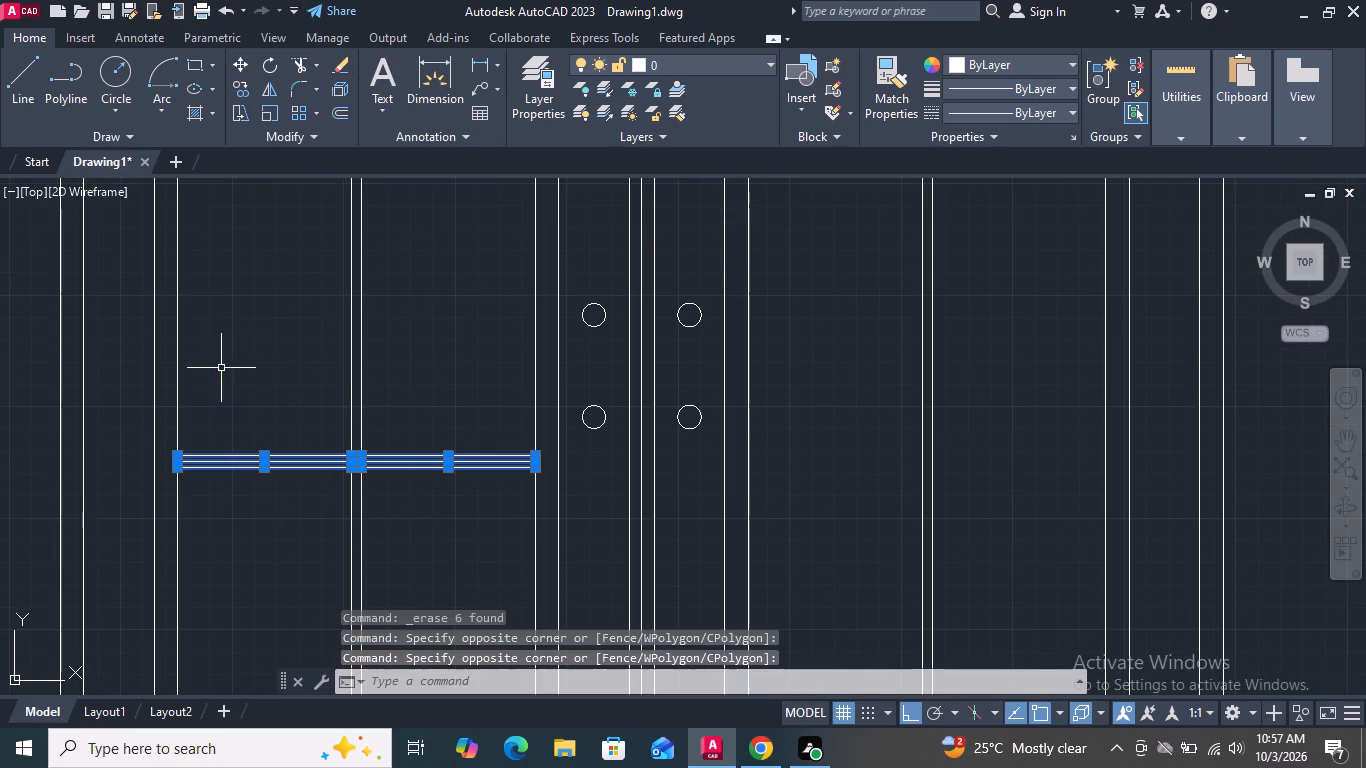
left_click(335, 66)
Erase the uppermost horizontal muntin bar, on both sides of the vertical bar, from the left leaf's glazed panel.
scroll(436, 645, "down", 1)
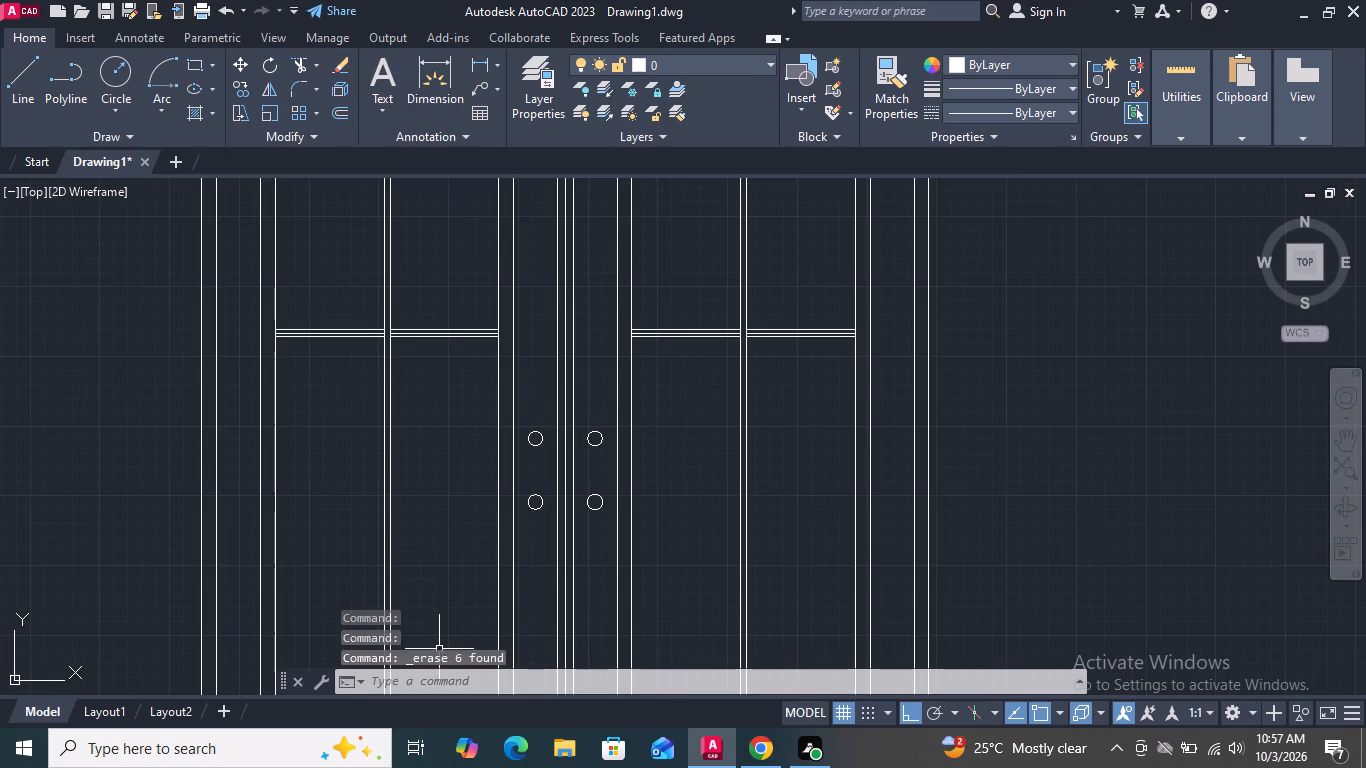
middle_click_drag(445, 449, 482, 767)
left_click(495, 509)
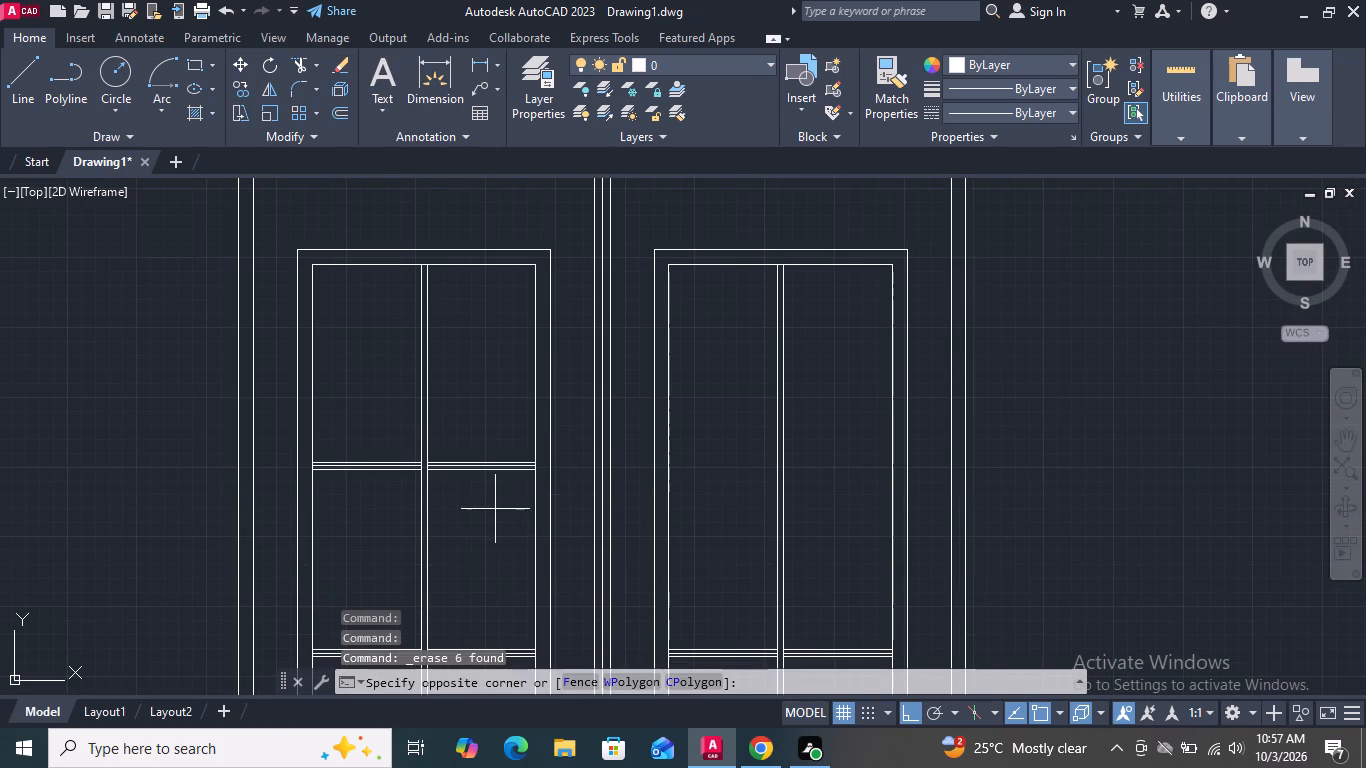
left_click(472, 455)
left_click_drag(383, 507, 386, 479)
left_click(377, 413)
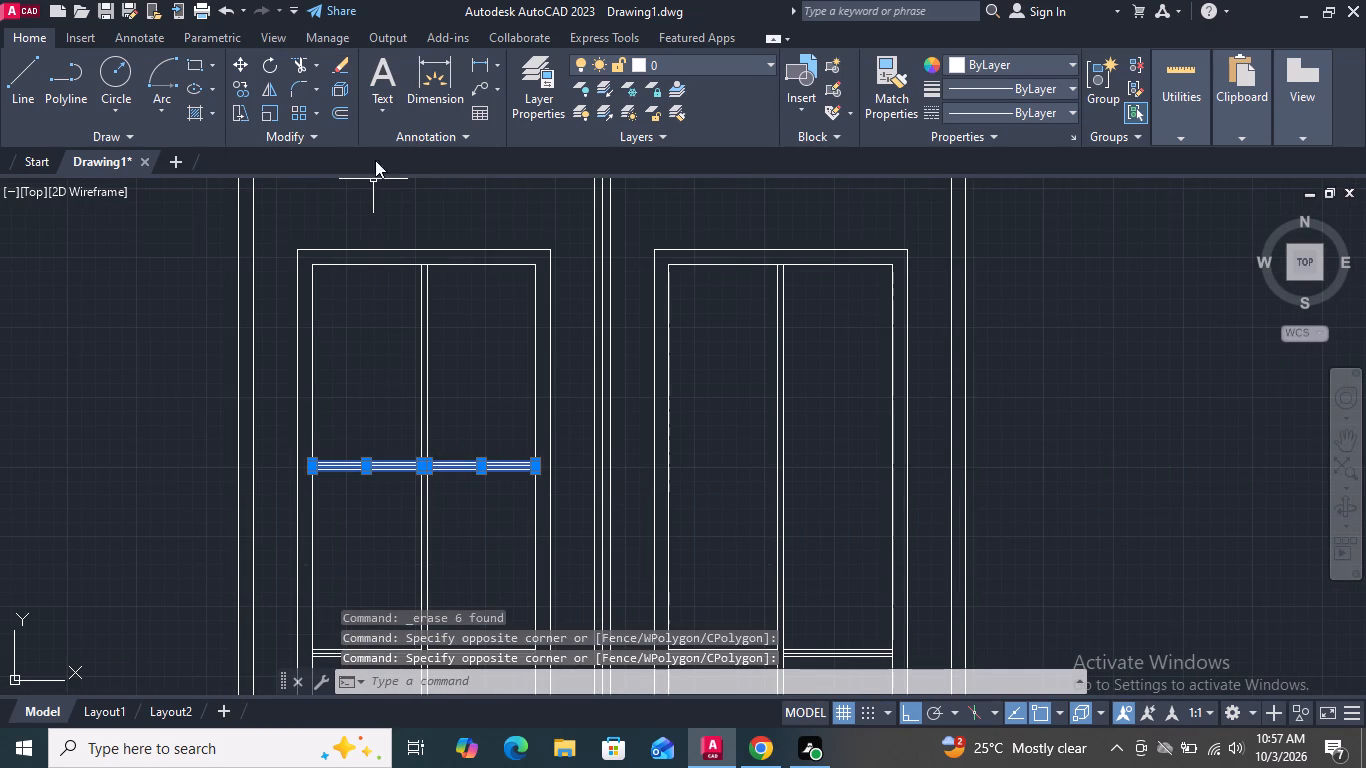
left_click(333, 64)
Erase the two centre line segments inside the right leaf's remaining horizontal muntin bar, keeping its outer lines.
scroll(454, 327, "down", 3)
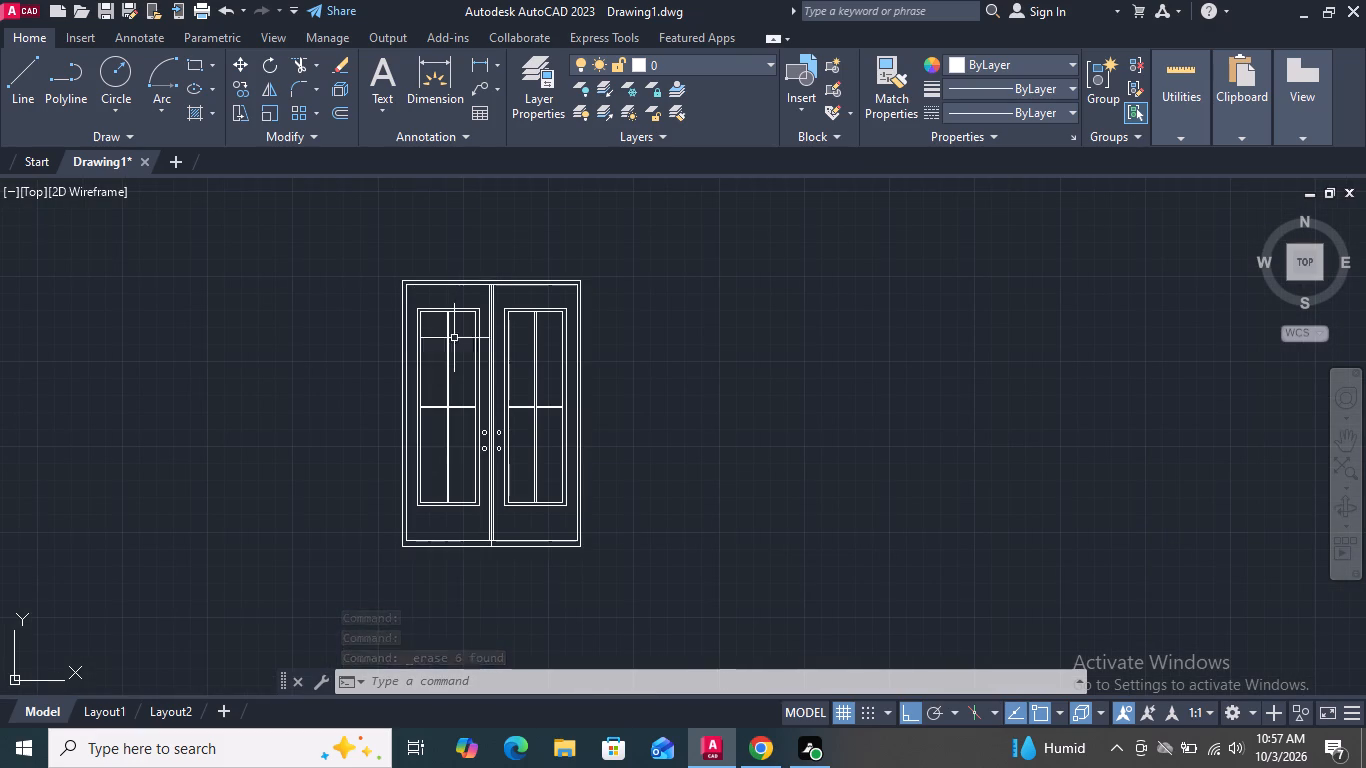
scroll(519, 415, "up", 2)
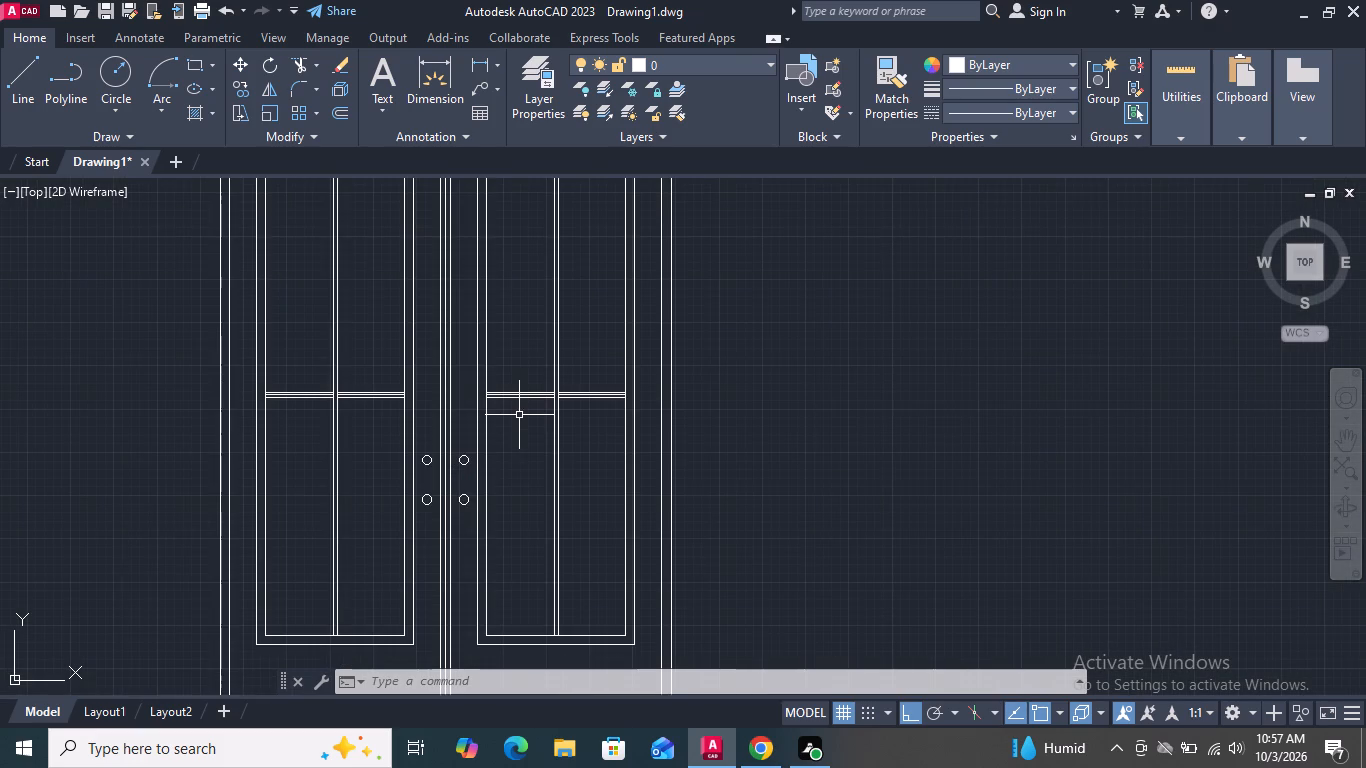
scroll(561, 402, "up", 3)
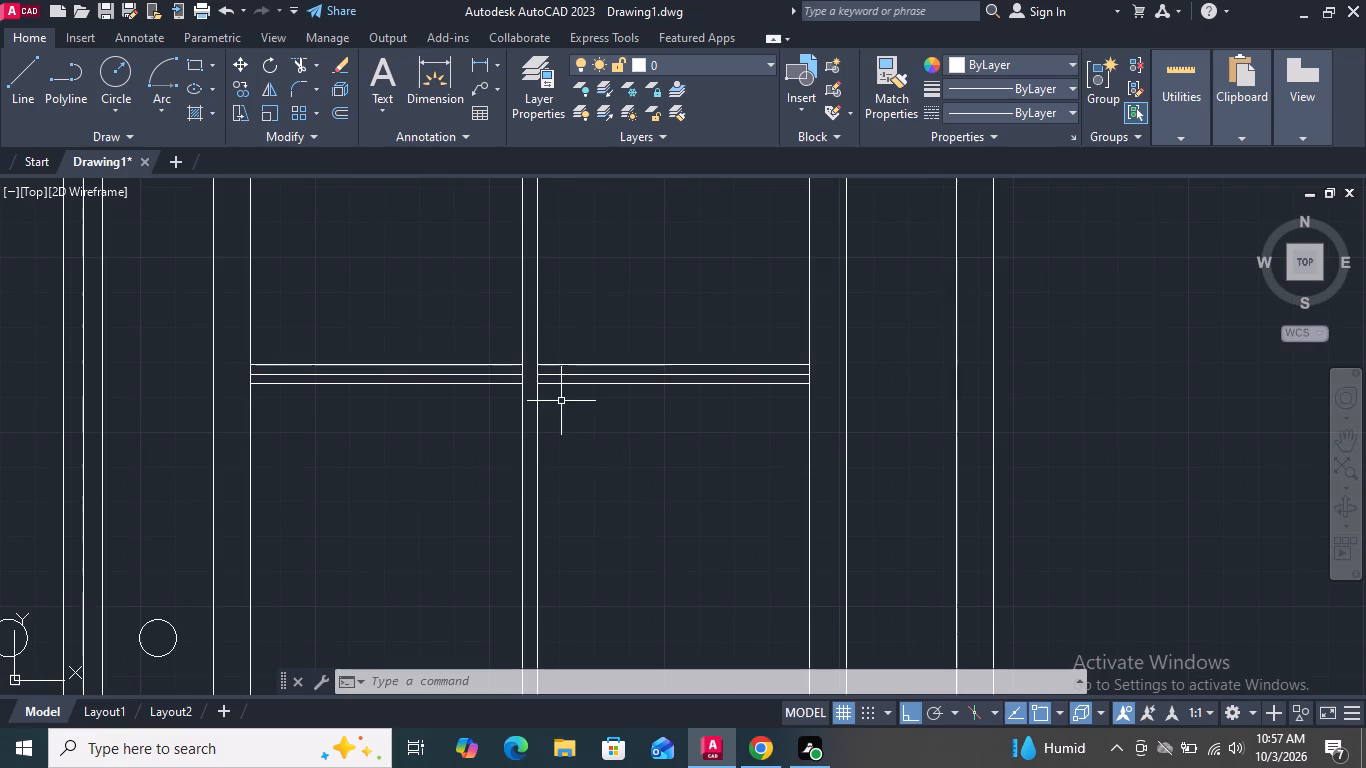
left_click(571, 374)
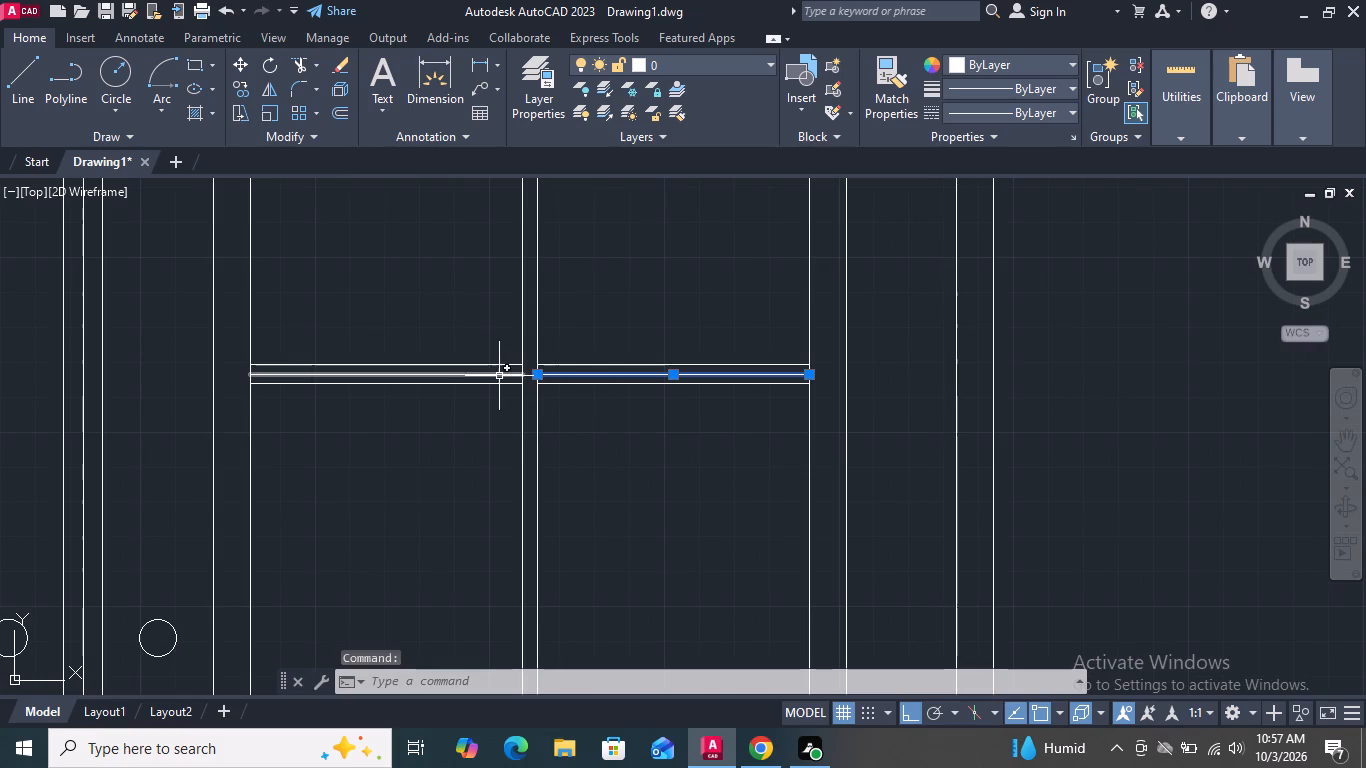
left_click(499, 375)
left_click(337, 60)
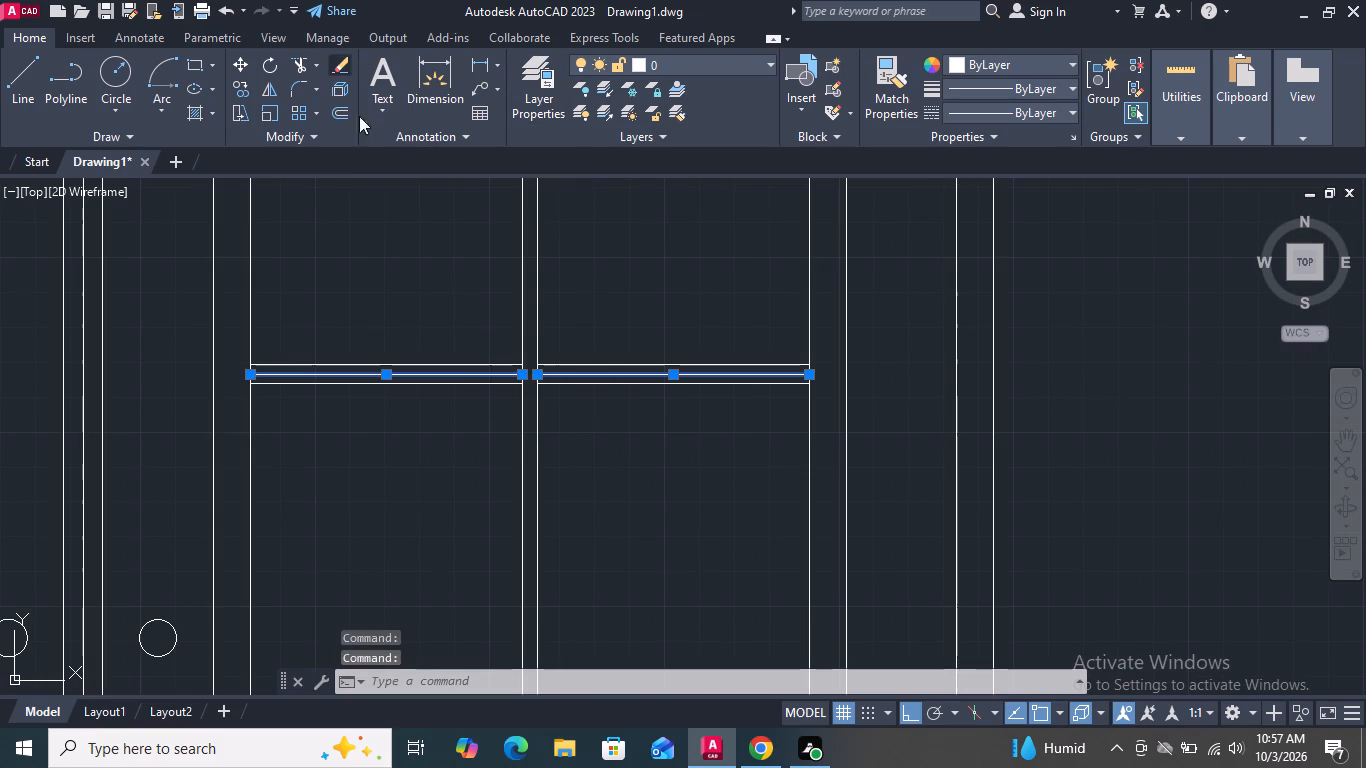
Erase the two centre line segments inside the left leaf's remaining horizontal muntin bar, keeping its outer lines.
scroll(510, 359, "down", 4)
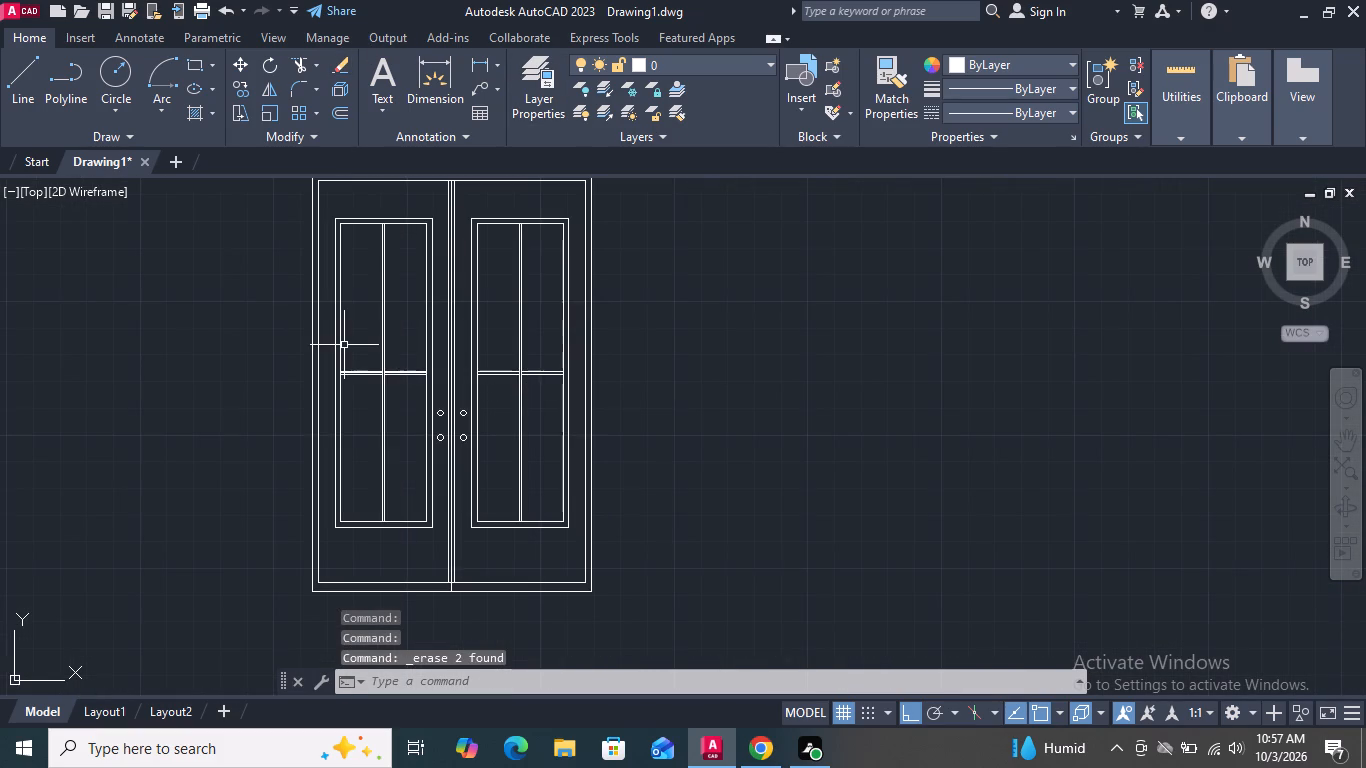
scroll(378, 221, "up", 5)
scroll(378, 221, "down", 2)
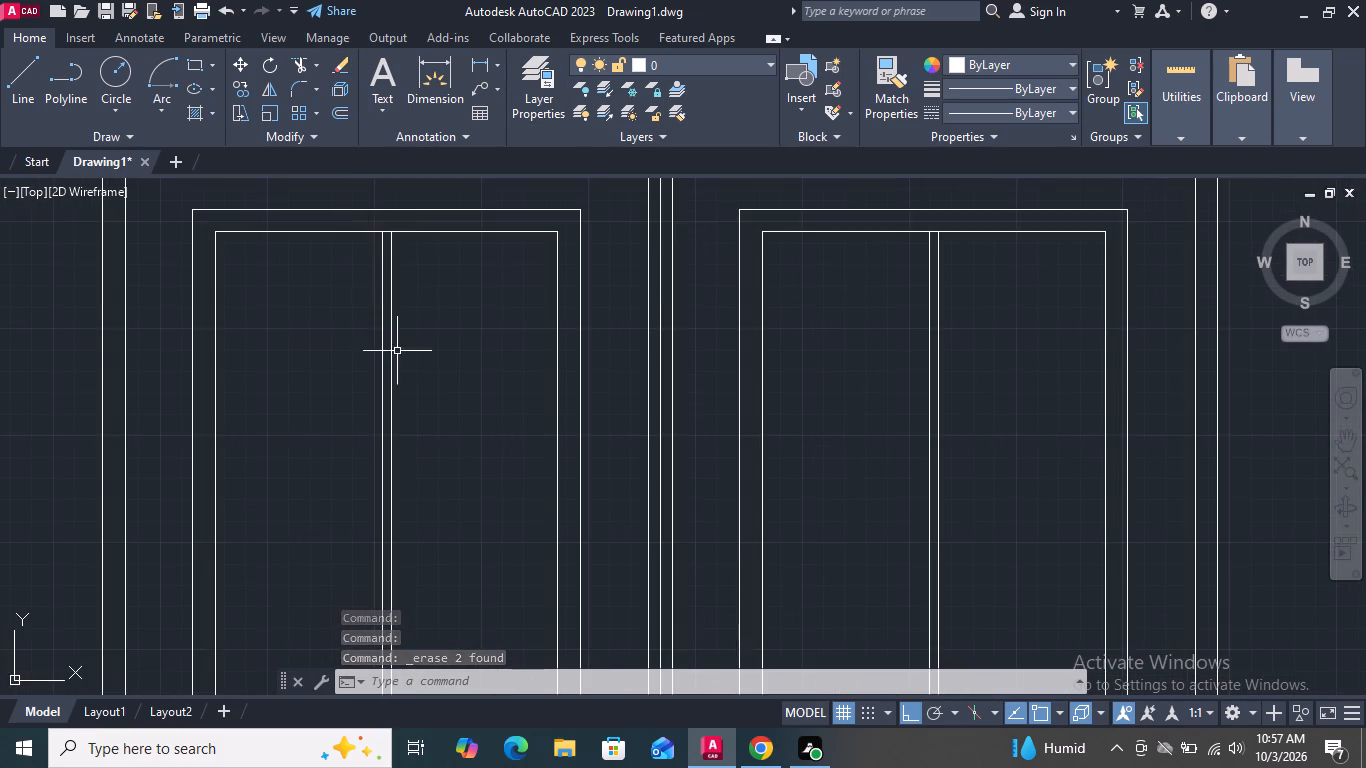
scroll(402, 345, "down", 3)
scroll(402, 470, "up", 6)
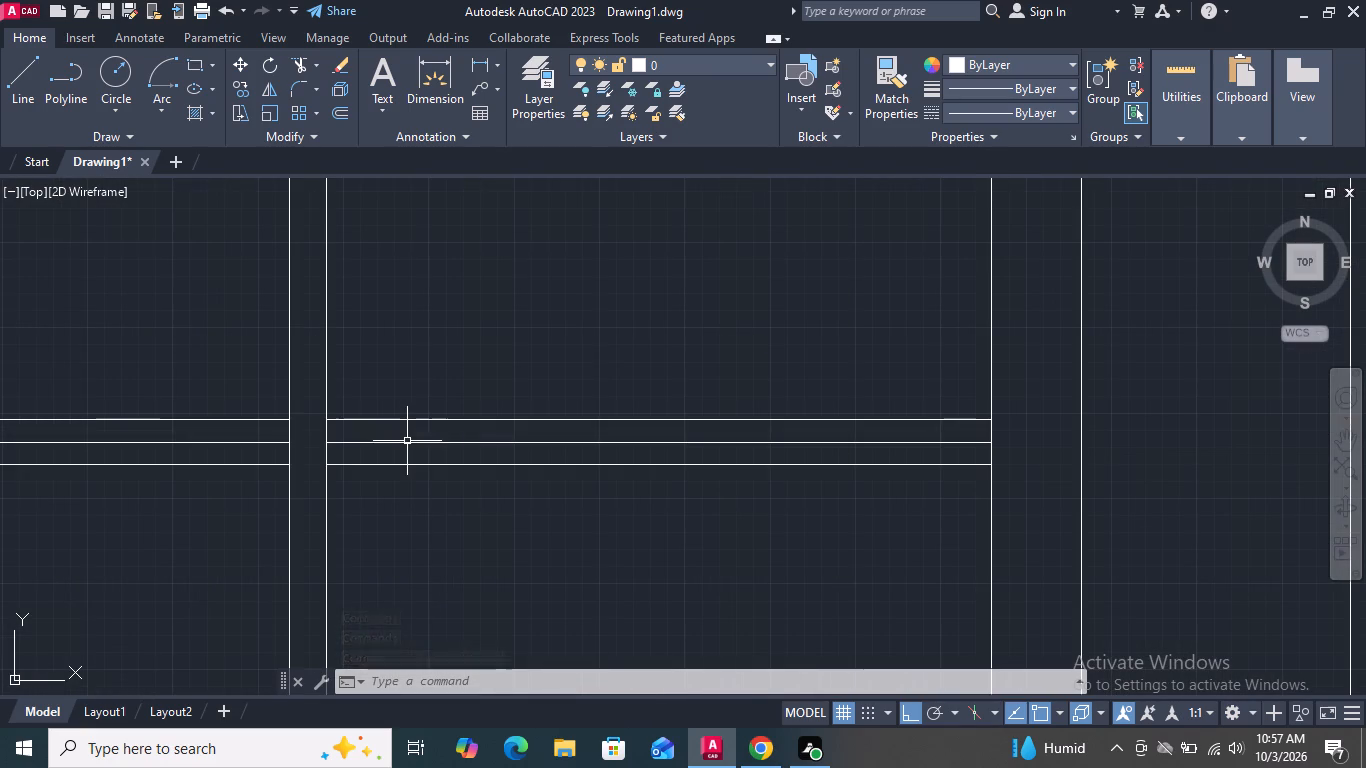
left_click(407, 442)
left_click(231, 441)
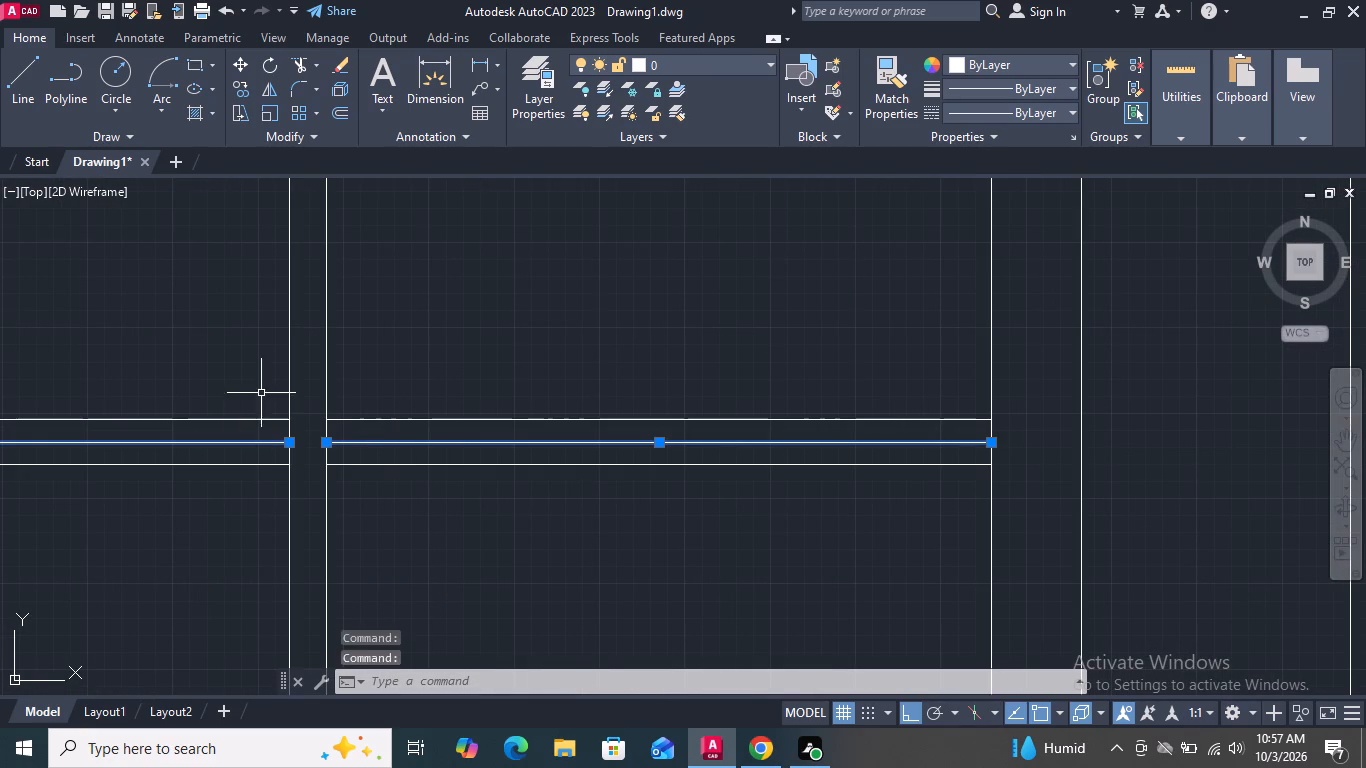
left_click(346, 67)
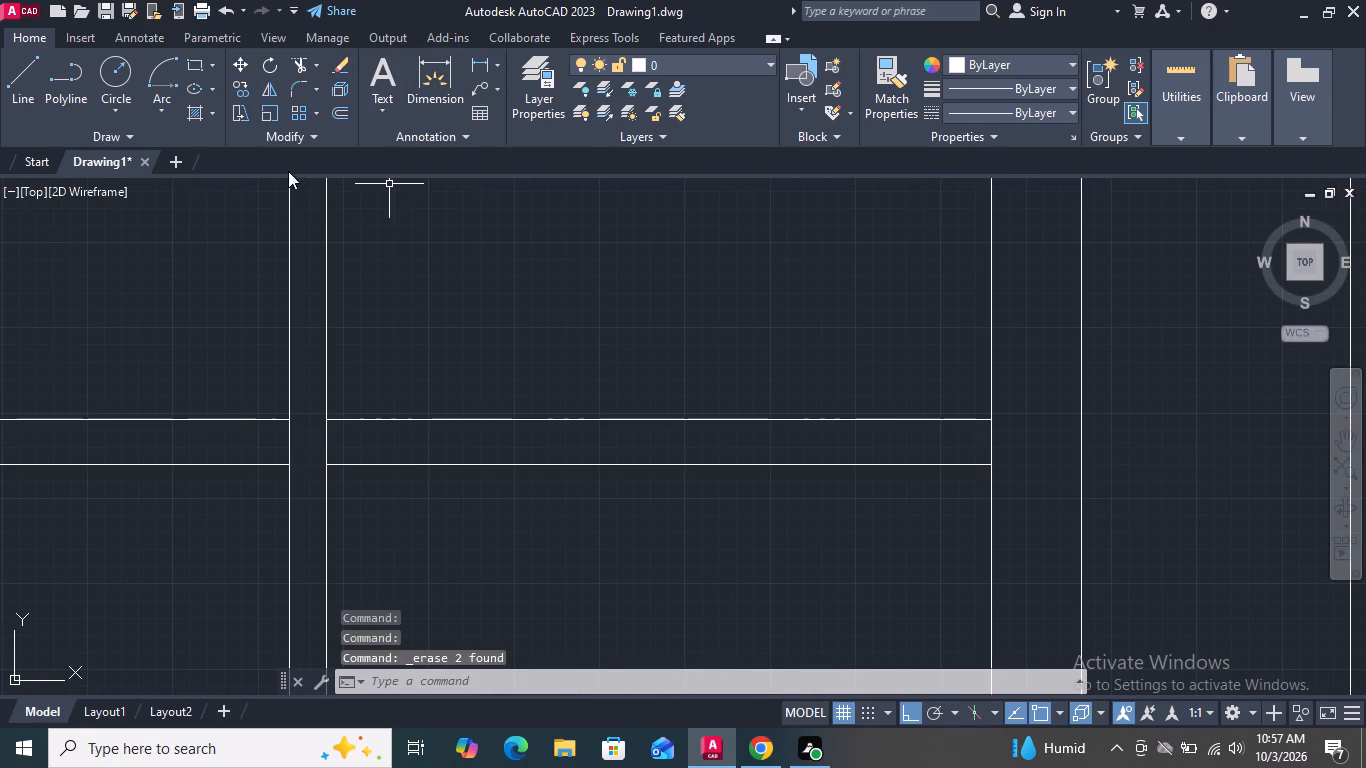
Hatch the left leaf's vertical muntin bar and both halves of its horizontal bar with a SOLID fill in colour 0,0,0.
left_click(199, 112)
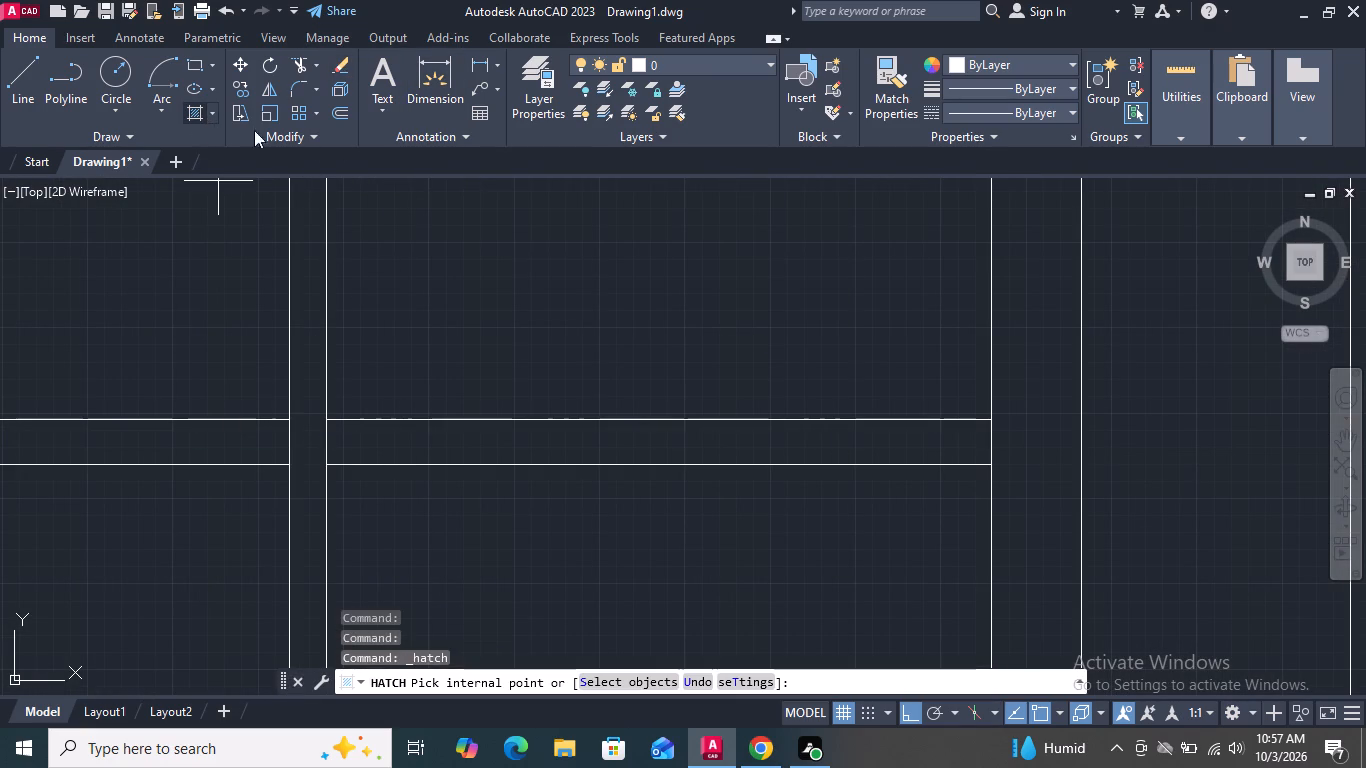
left_click(194, 114)
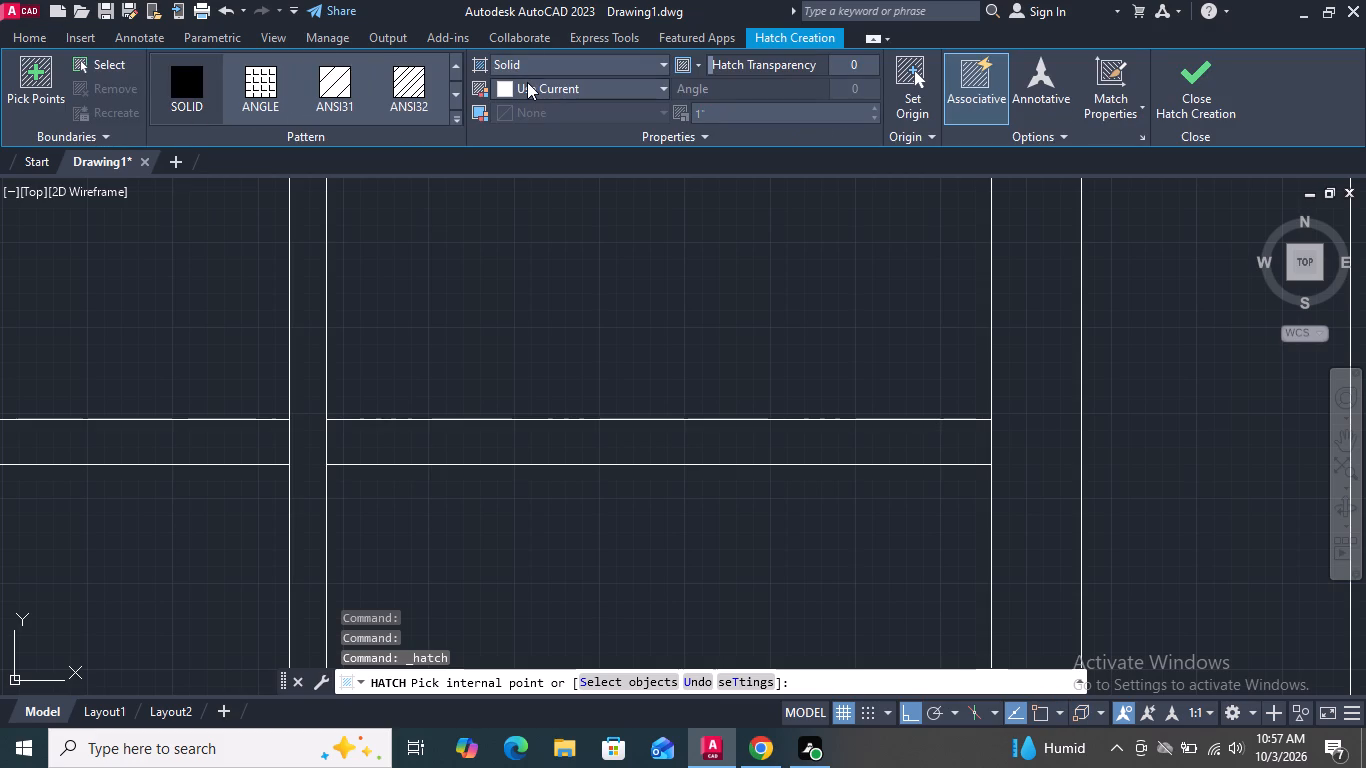
left_click(527, 82)
left_click(508, 171)
scroll(305, 441, "down", 2)
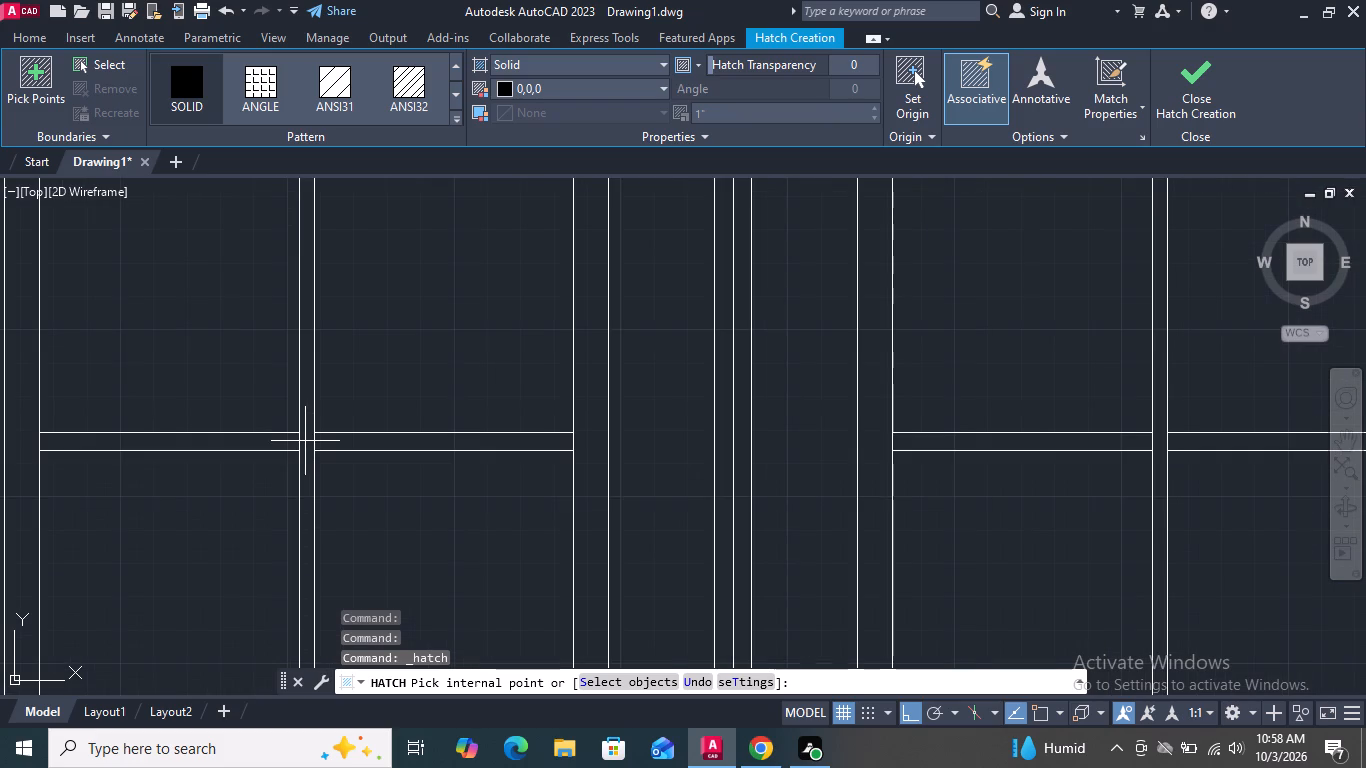
left_click(321, 442)
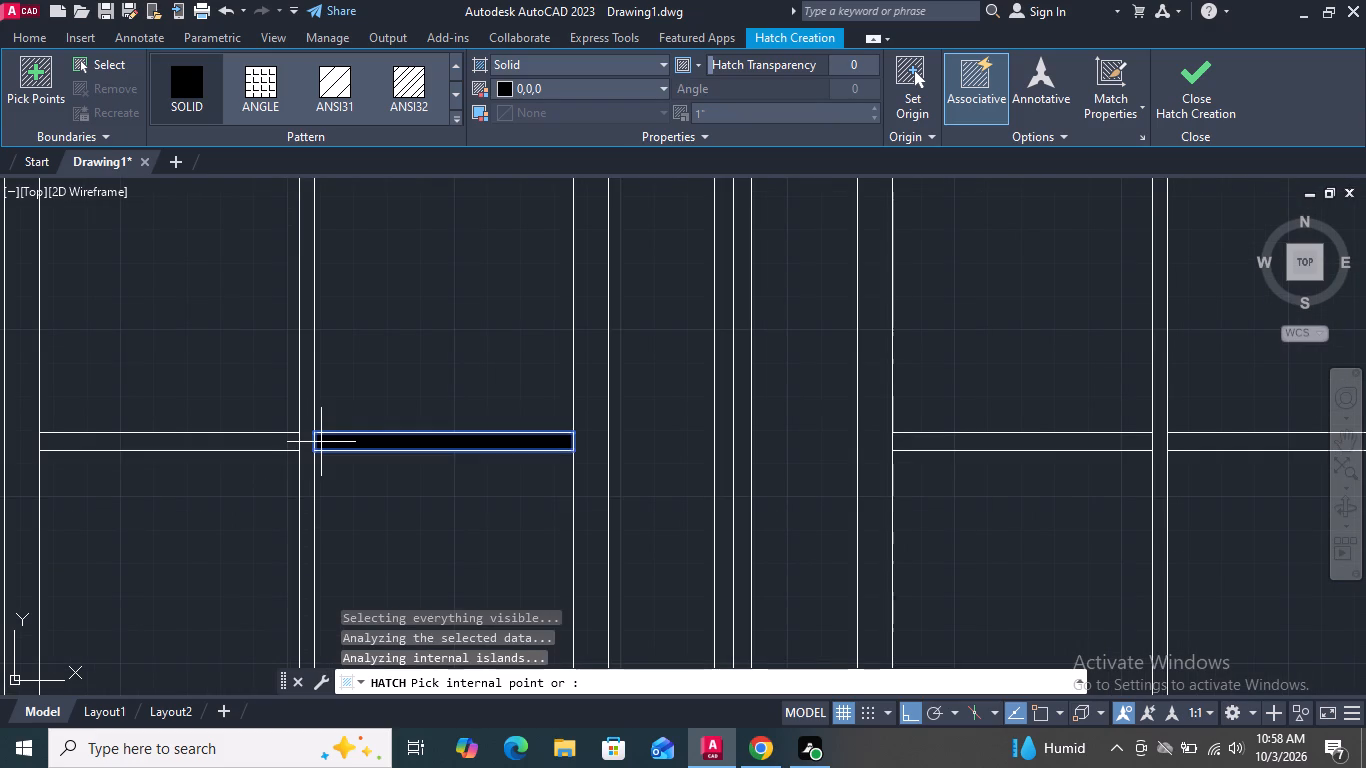
scroll(321, 442, "up", 5)
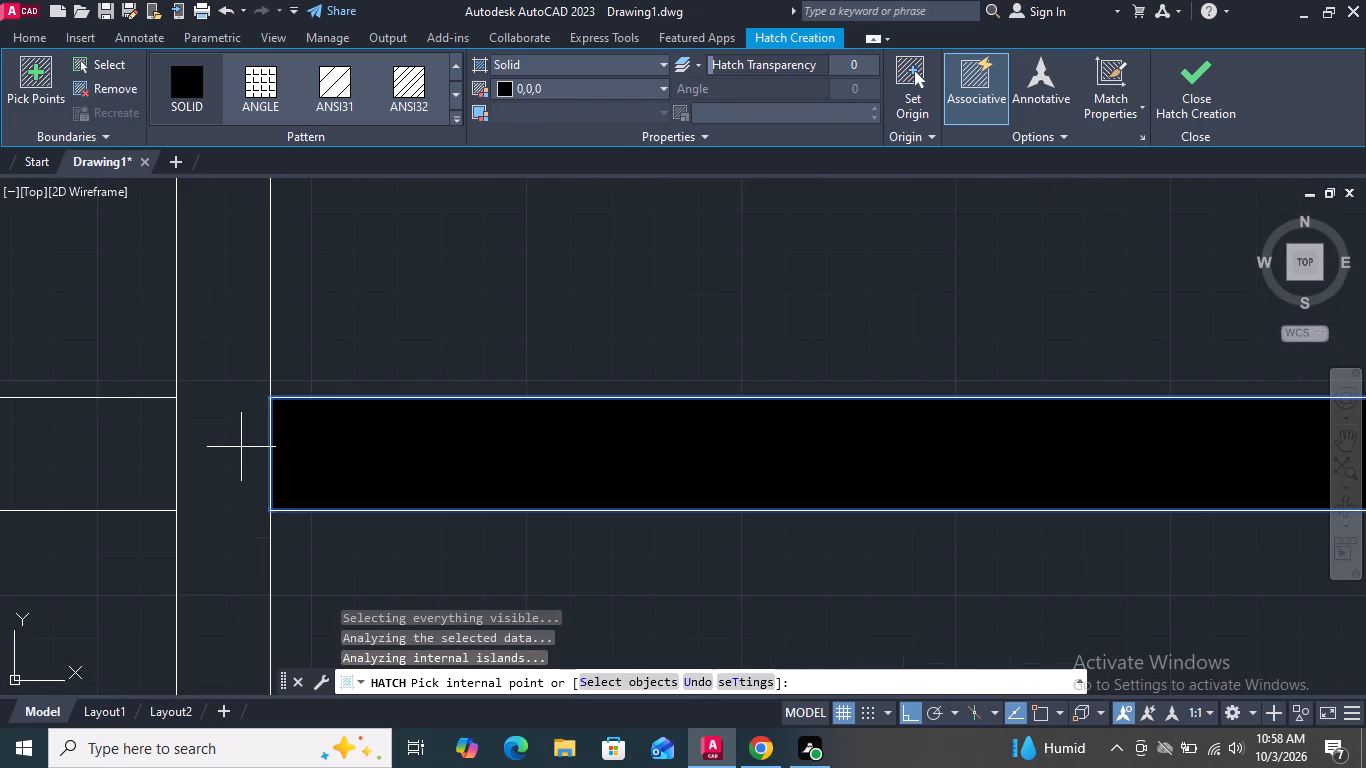
left_click(239, 446)
left_click(102, 451)
scroll(461, 480, "down", 3)
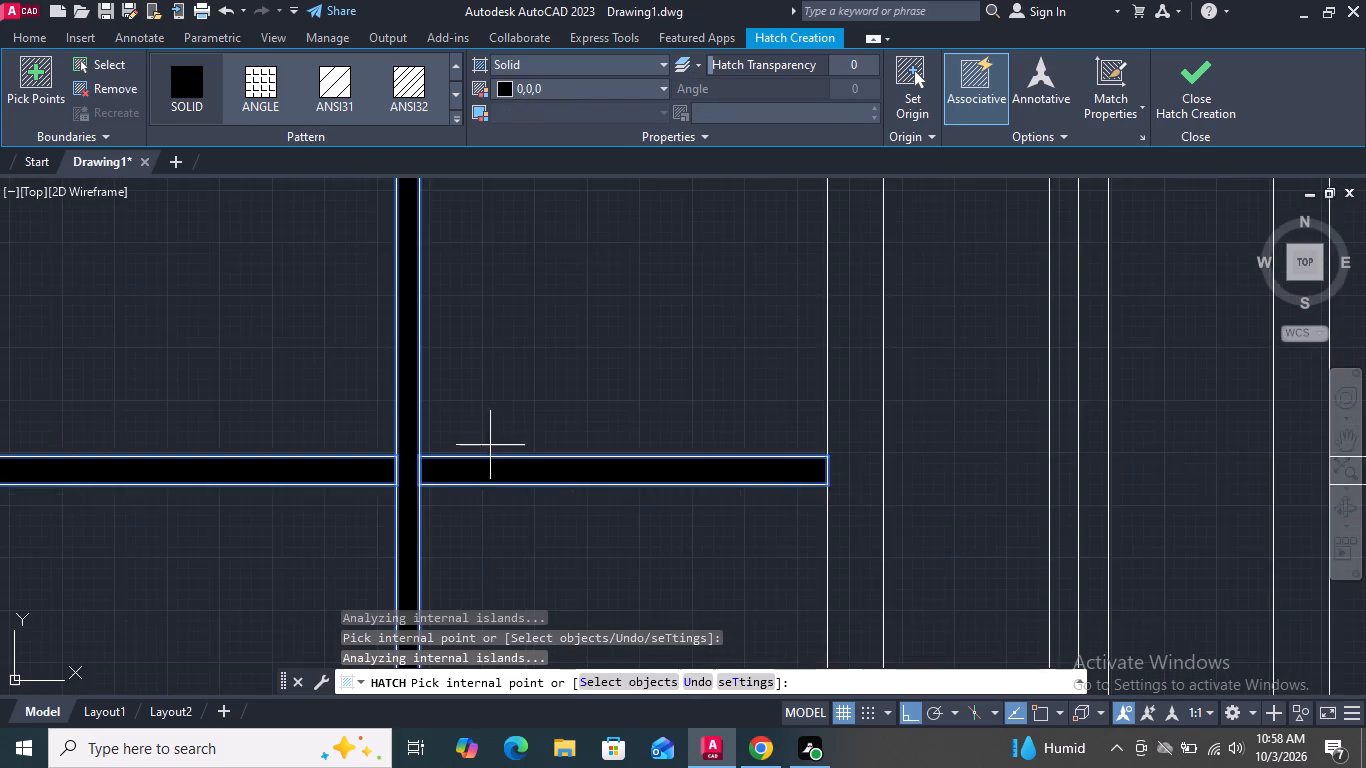
Add the right leaf's vertical muntin bar and both halves of its horizontal bar to the black solid hatch.
scroll(499, 434, "down", 7)
scroll(603, 435, "up", 9)
left_click(617, 413)
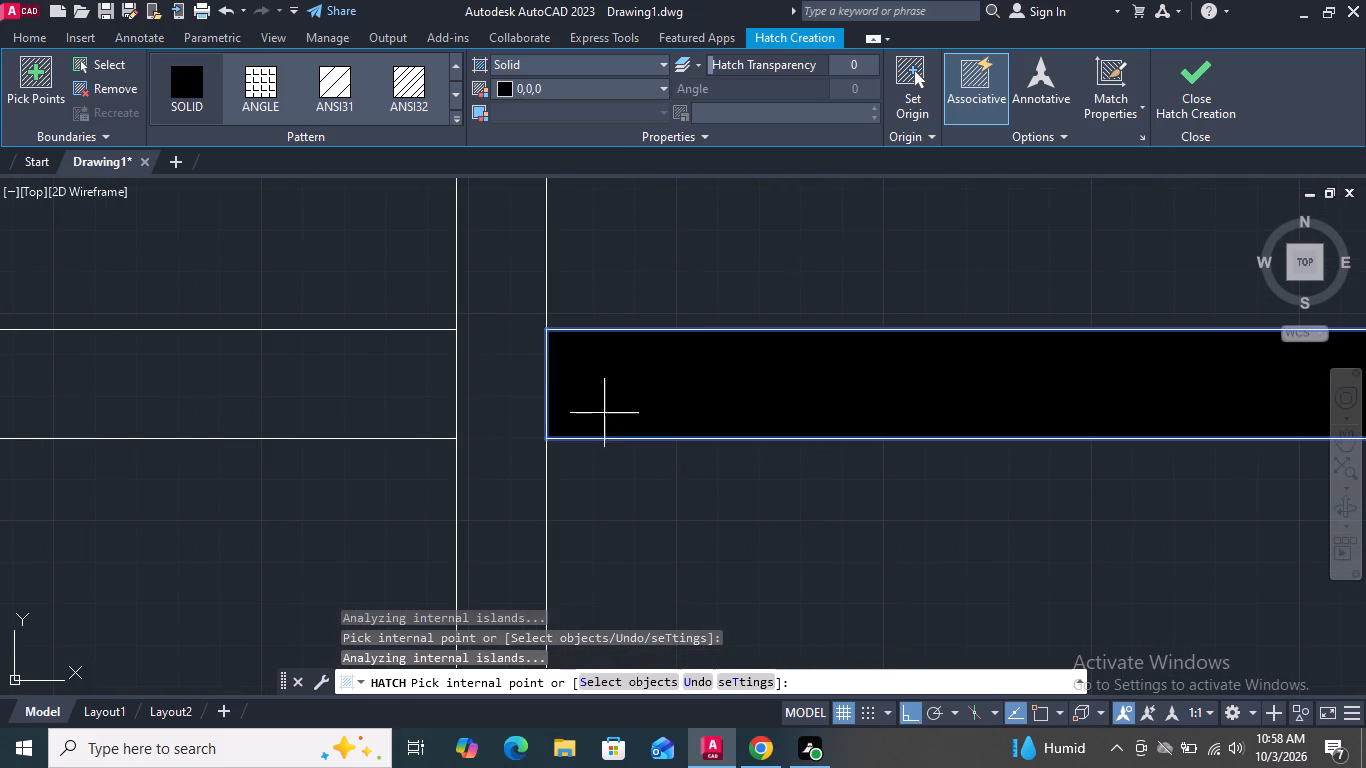
left_click(371, 401)
left_click(494, 385)
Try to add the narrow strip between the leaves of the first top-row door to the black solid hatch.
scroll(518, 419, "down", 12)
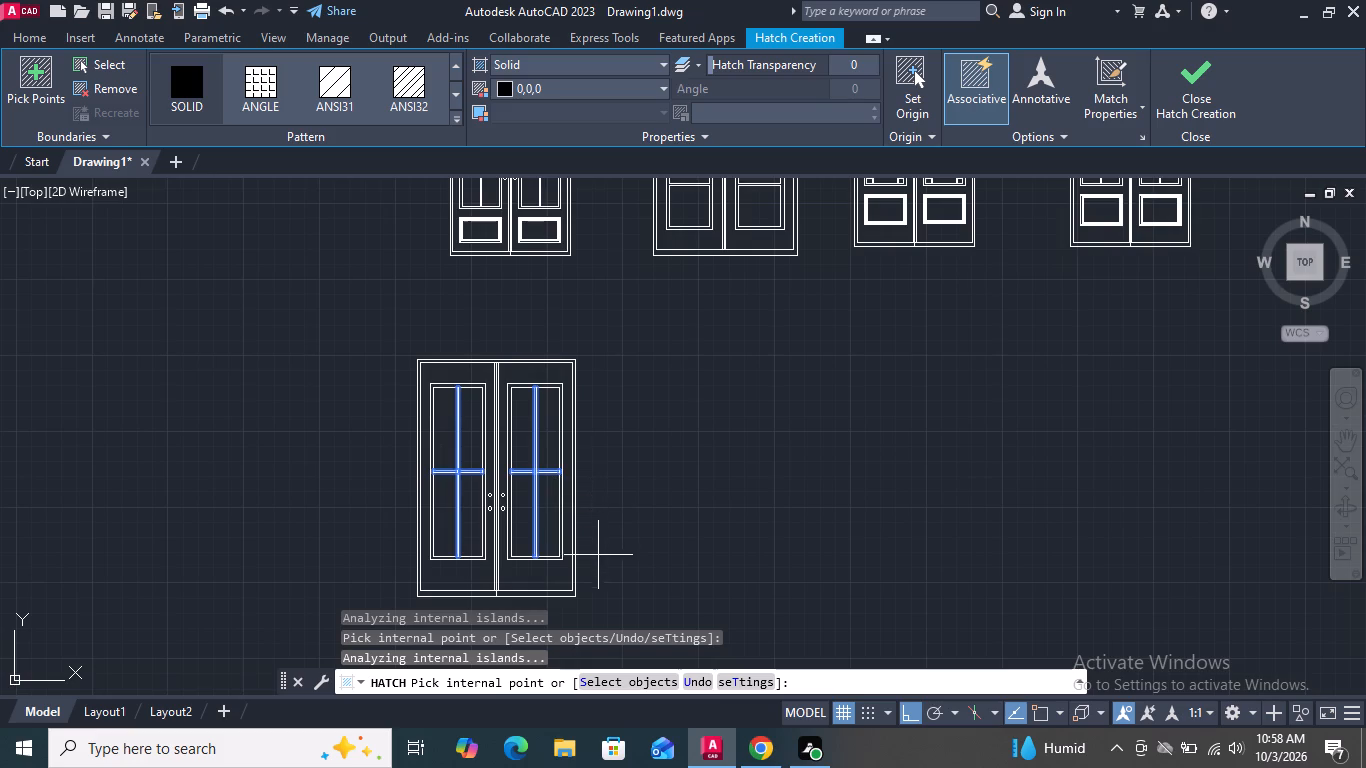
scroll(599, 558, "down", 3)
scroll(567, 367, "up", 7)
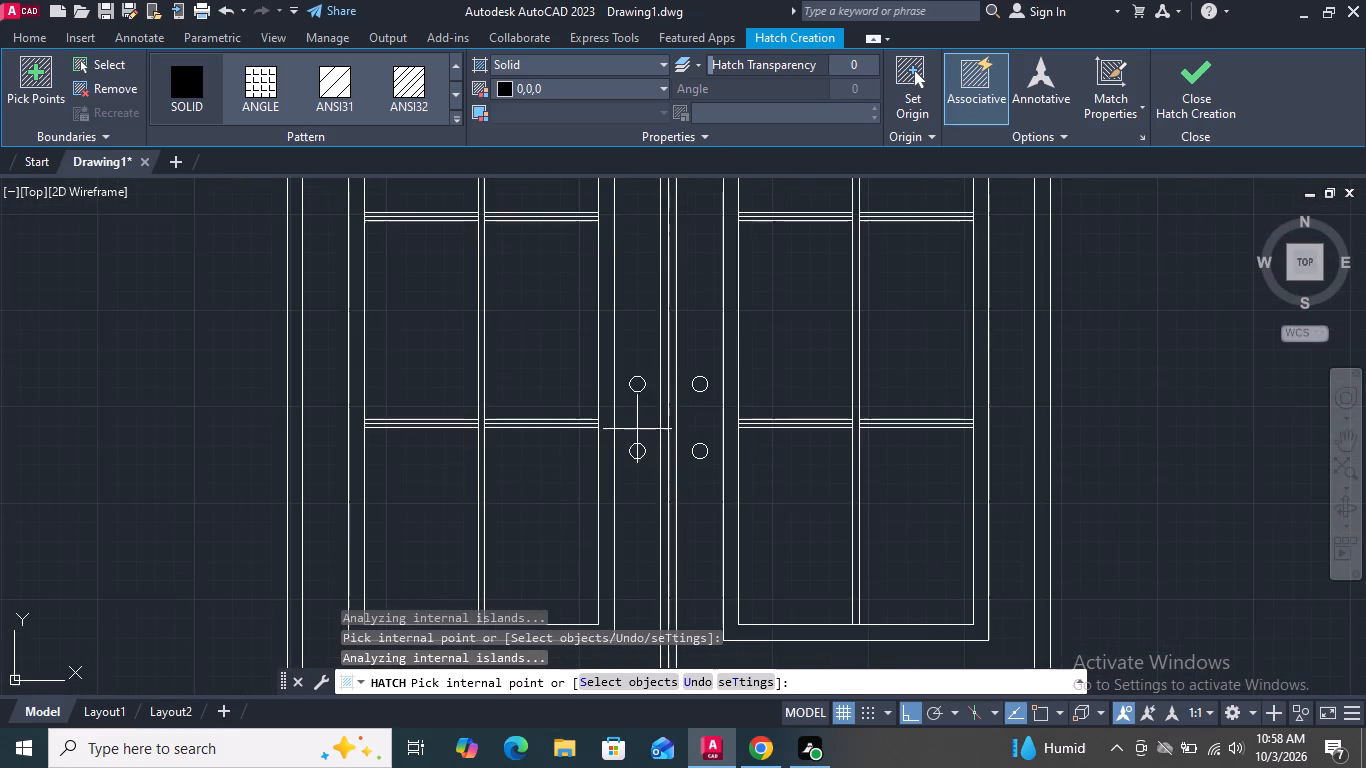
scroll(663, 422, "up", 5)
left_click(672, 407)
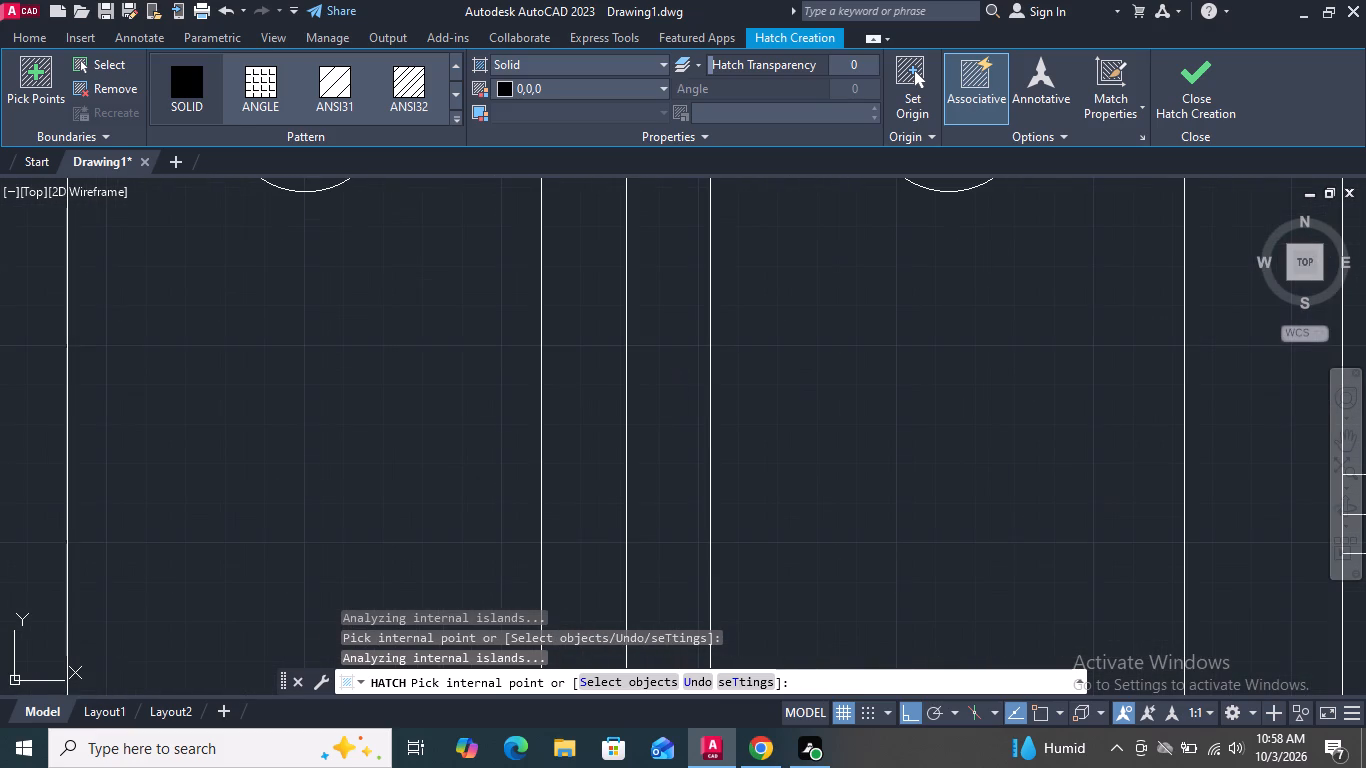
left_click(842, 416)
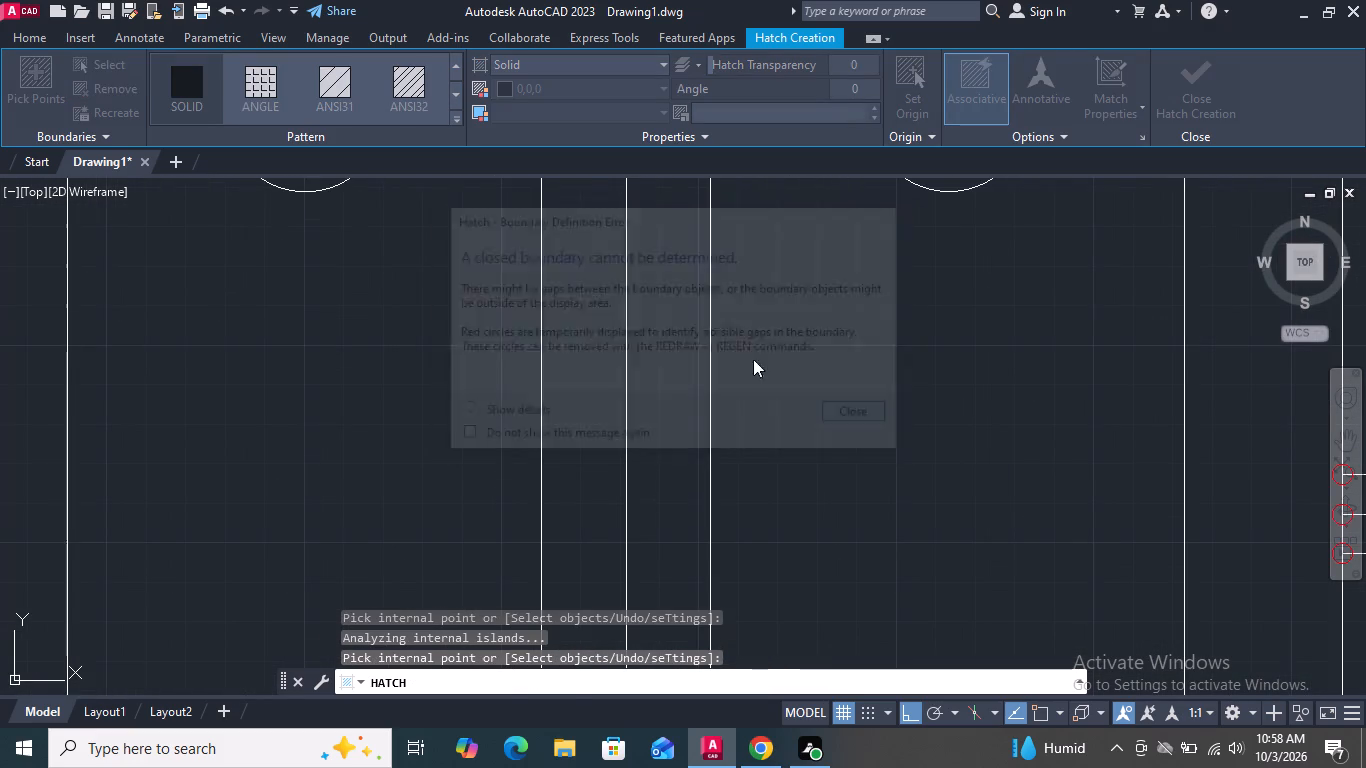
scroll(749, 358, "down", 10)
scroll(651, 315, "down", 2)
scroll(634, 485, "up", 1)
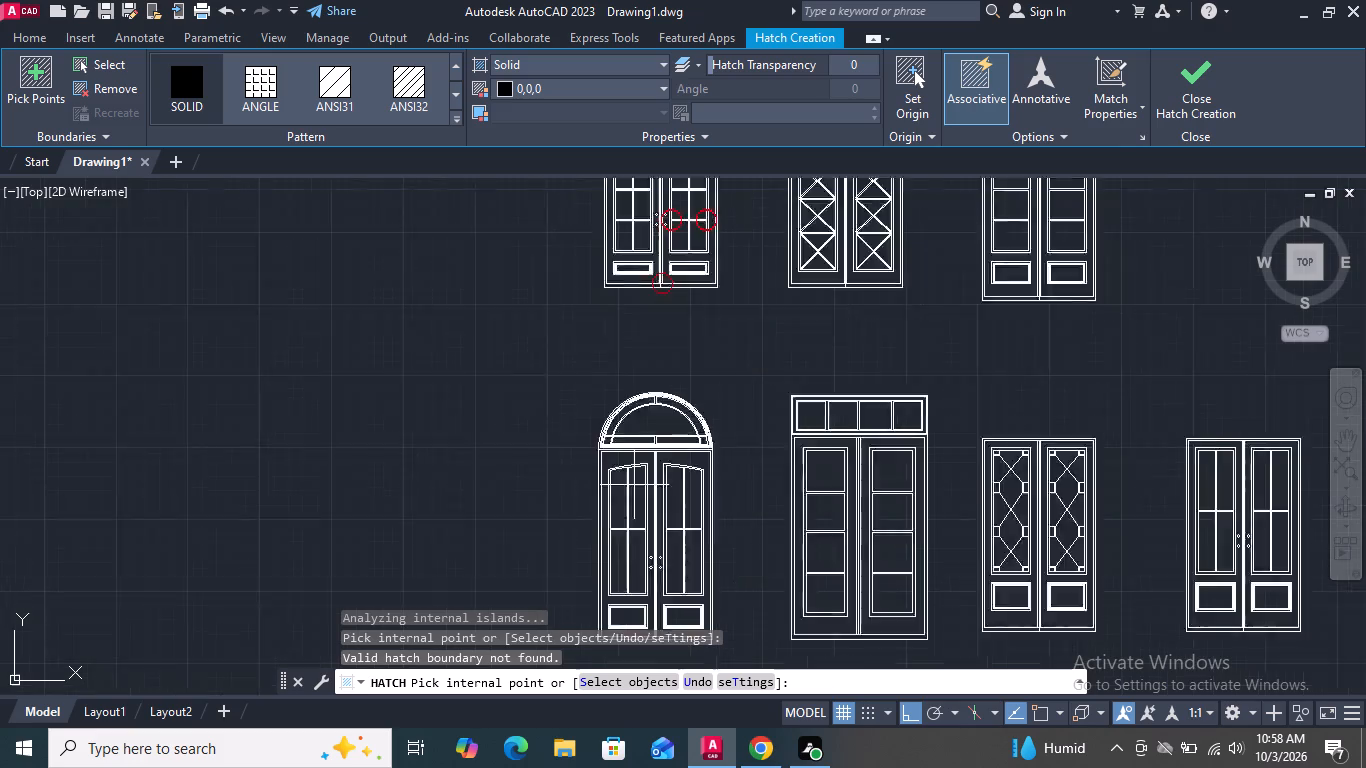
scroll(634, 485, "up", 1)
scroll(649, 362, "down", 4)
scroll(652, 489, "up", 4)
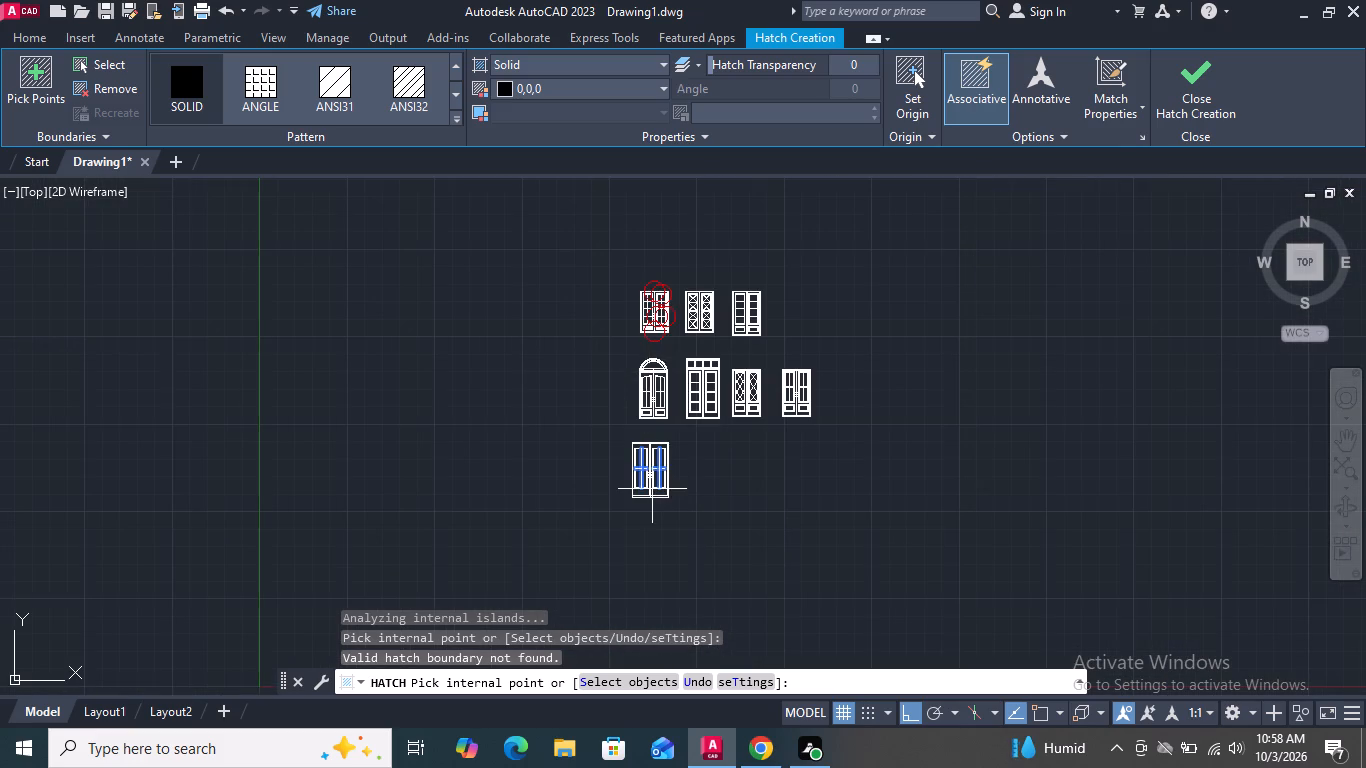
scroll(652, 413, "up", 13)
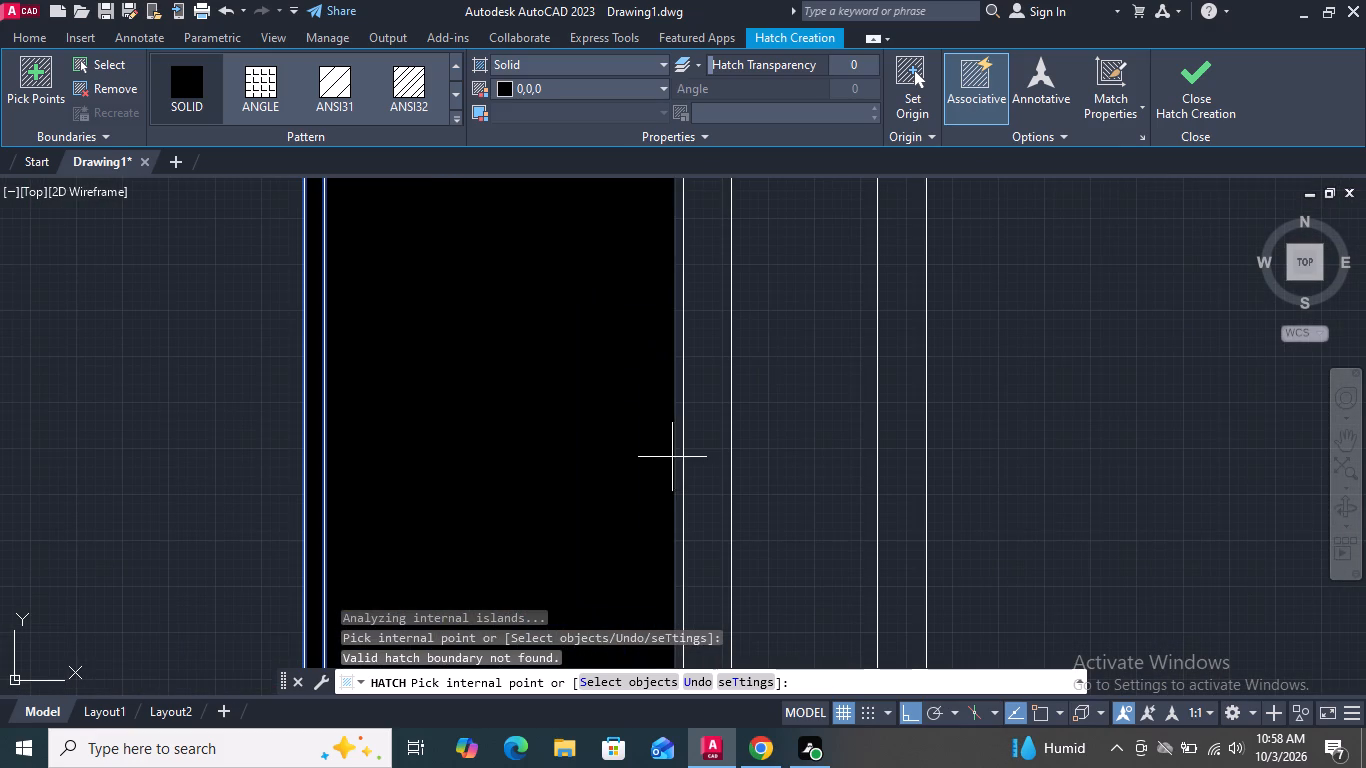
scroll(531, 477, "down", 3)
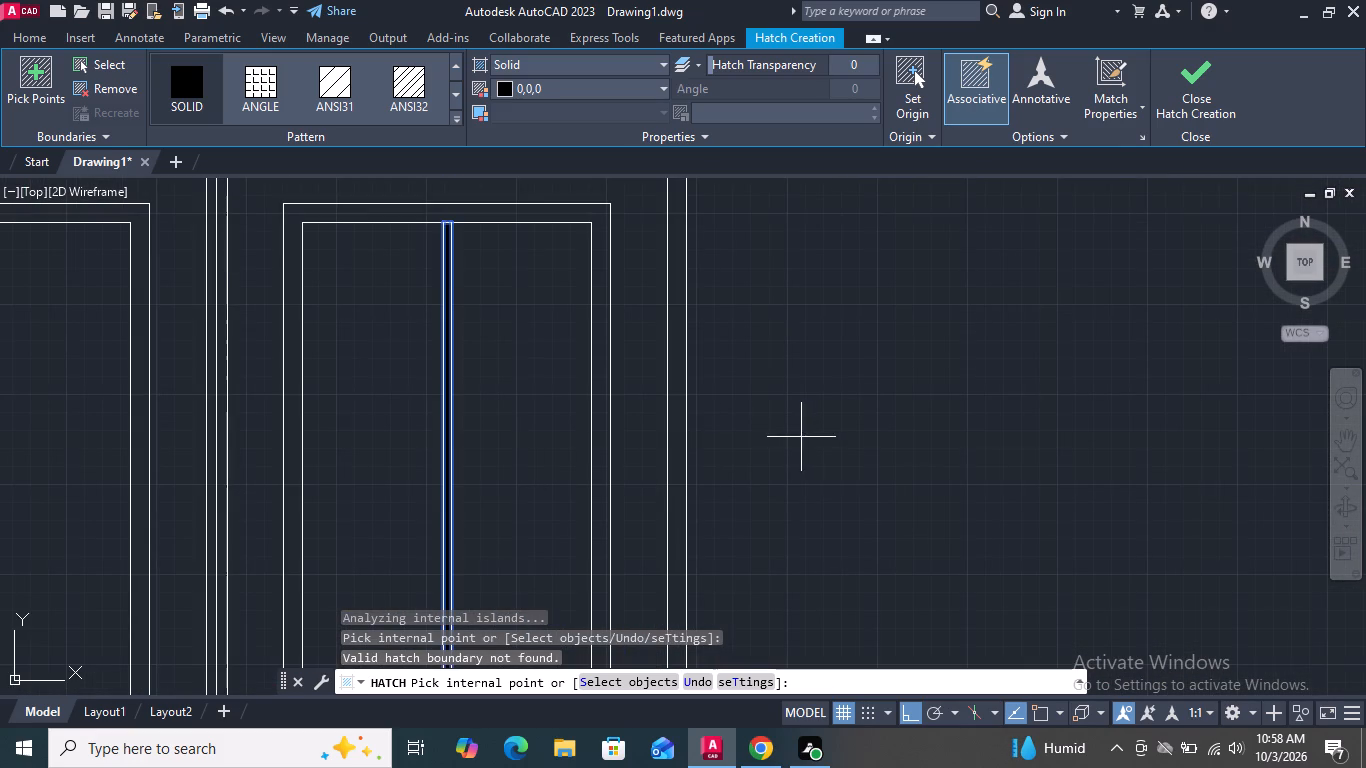
Finish the hatch, applying the black solid fill to the muntin bars of both leaves.
left_click(1206, 103)
Examine the filled muntin bars on the new double door and the free space beside it.
scroll(859, 377, "down", 3)
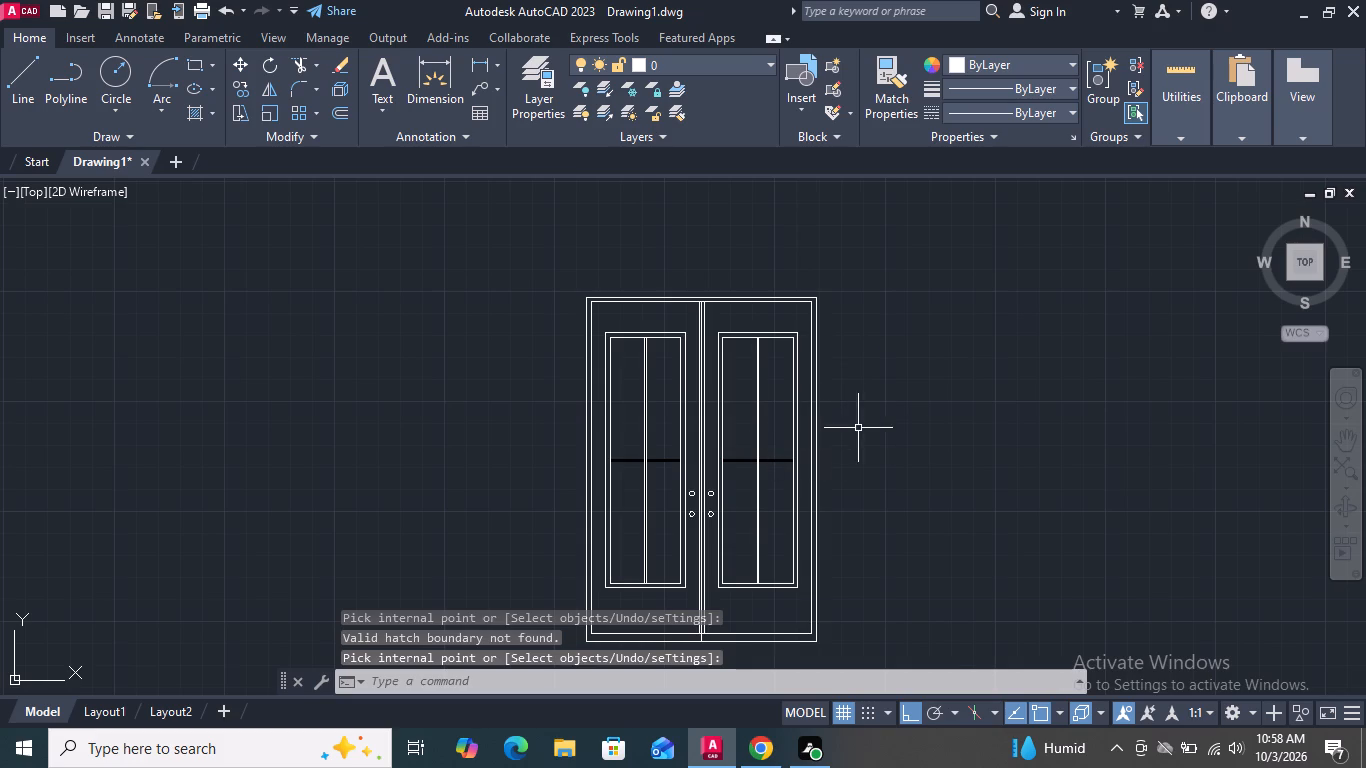
scroll(762, 465, "up", 7)
scroll(756, 442, "down", 6)
key("Escape")
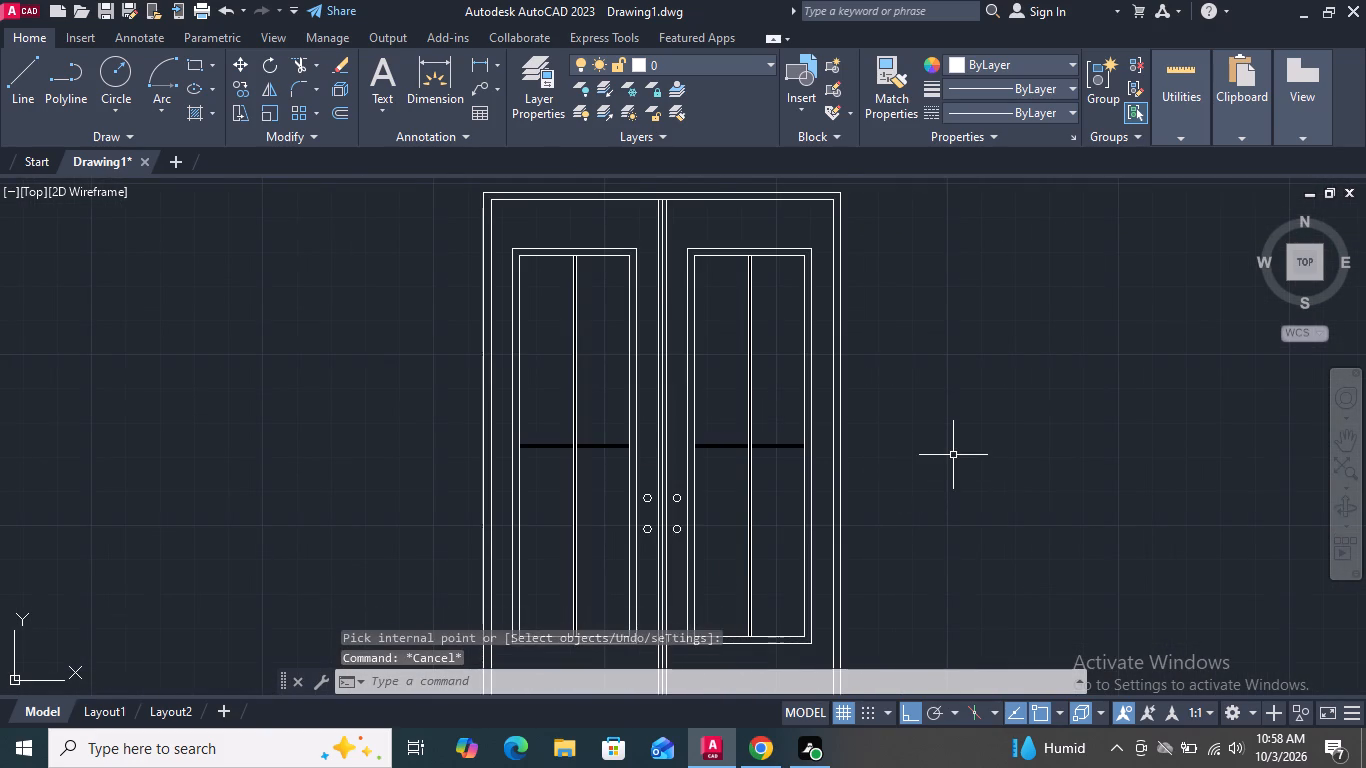
scroll(953, 455, "down", 1)
middle_click_drag(953, 455, 733, 401)
scroll(639, 409, "up", 3)
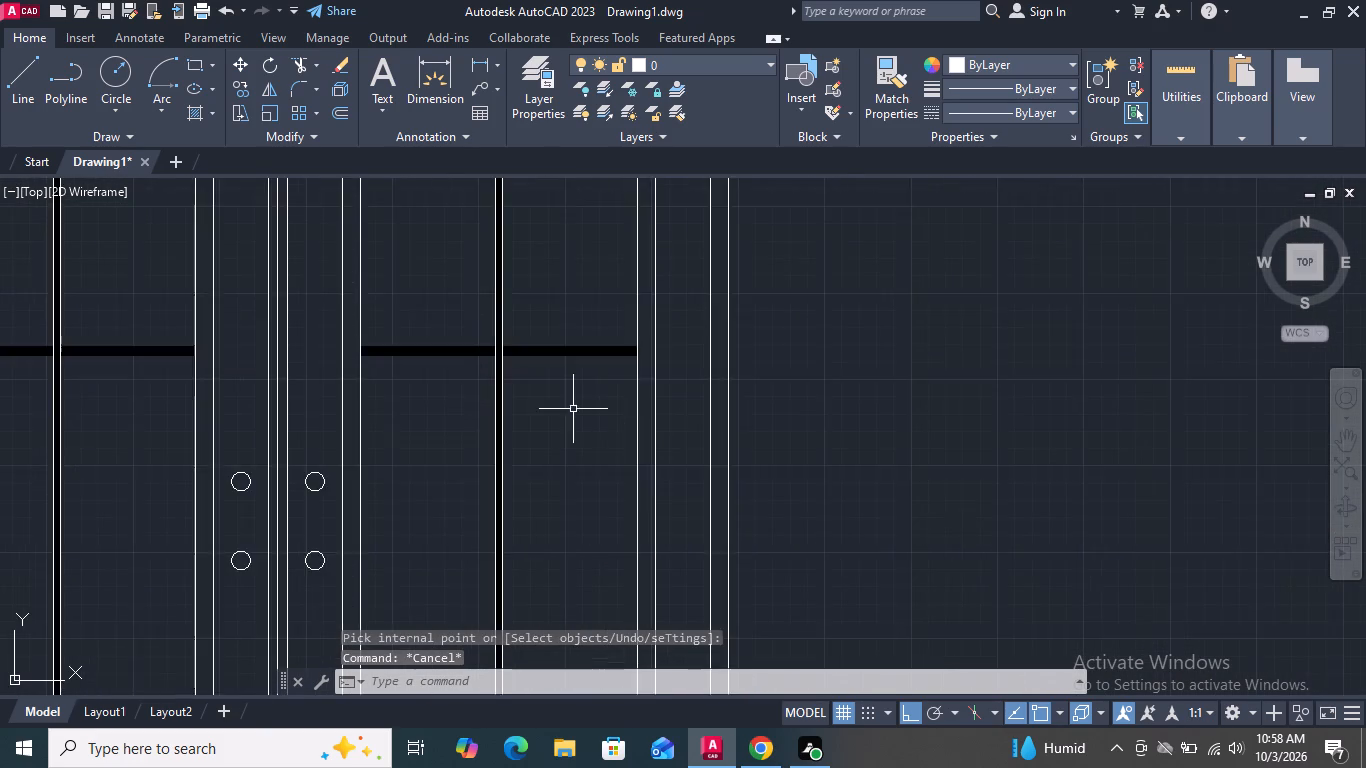
scroll(572, 407, "up", 3)
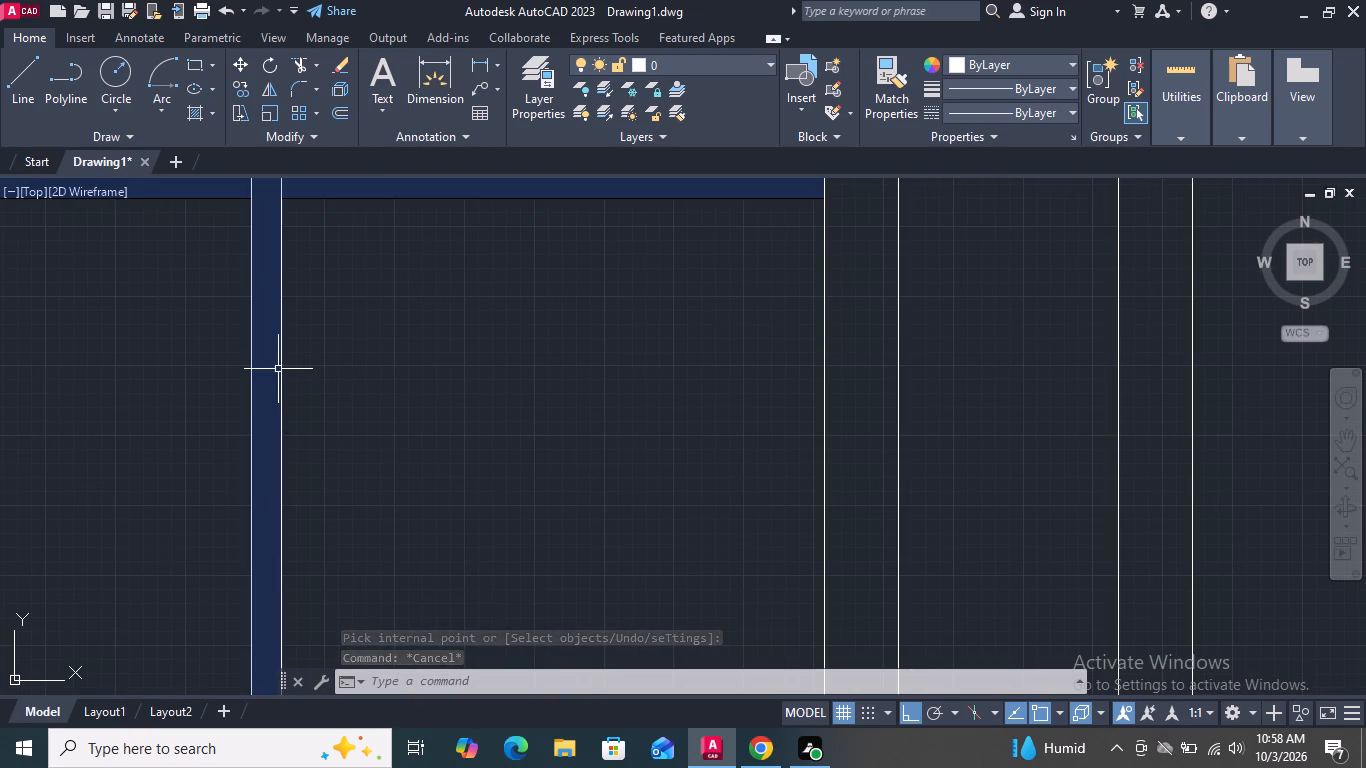
scroll(676, 467, "down", 3)
key("Escape")
scroll(676, 467, "down", 3)
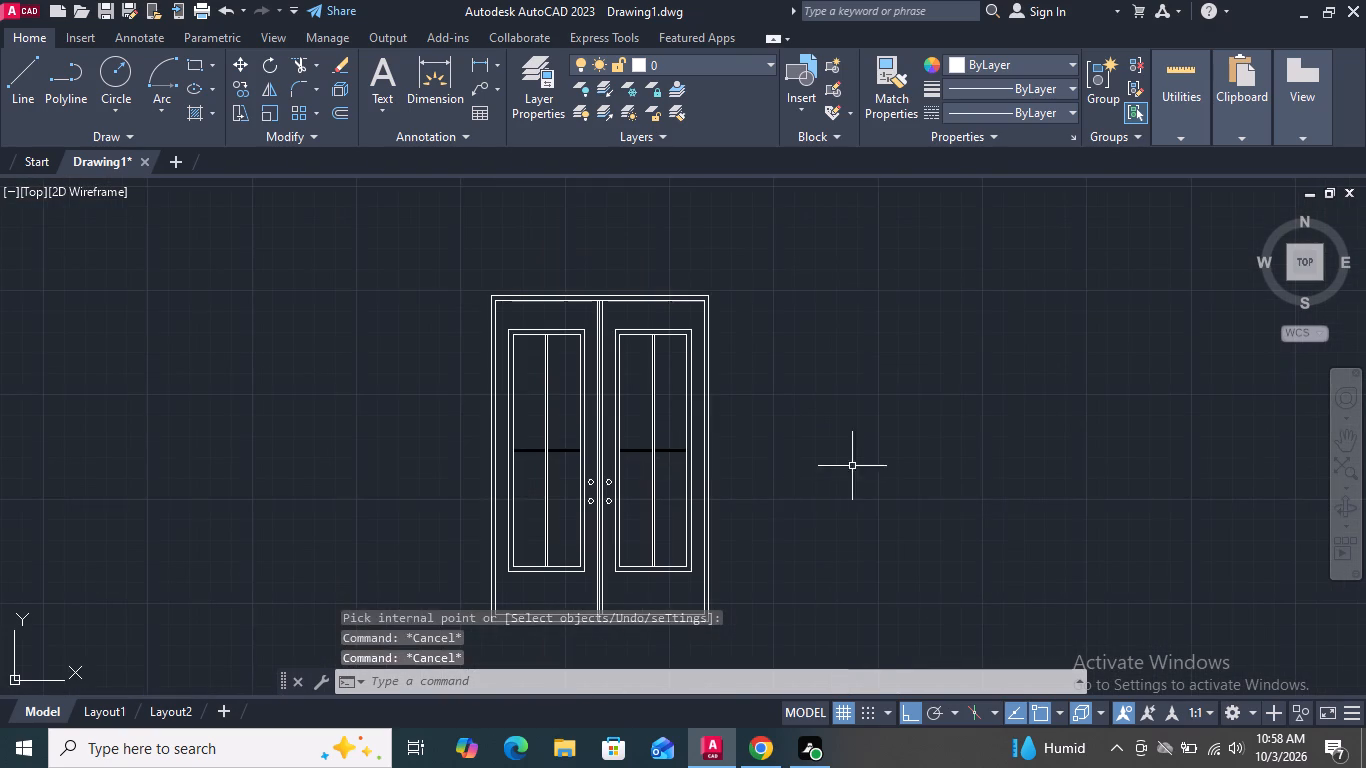
middle_click_drag(943, 465, 863, 420)
scroll(862, 421, "down", 2)
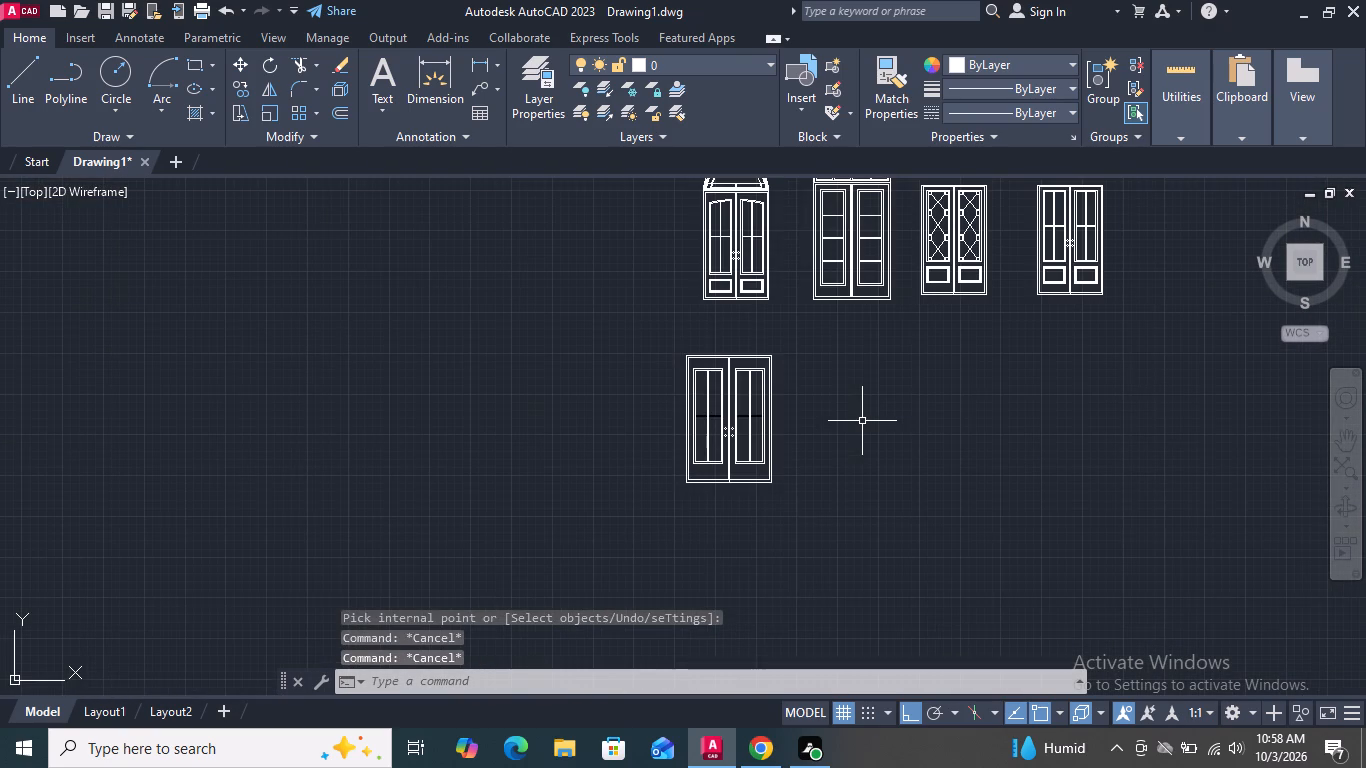
middle_click_drag(862, 421, 707, 433)
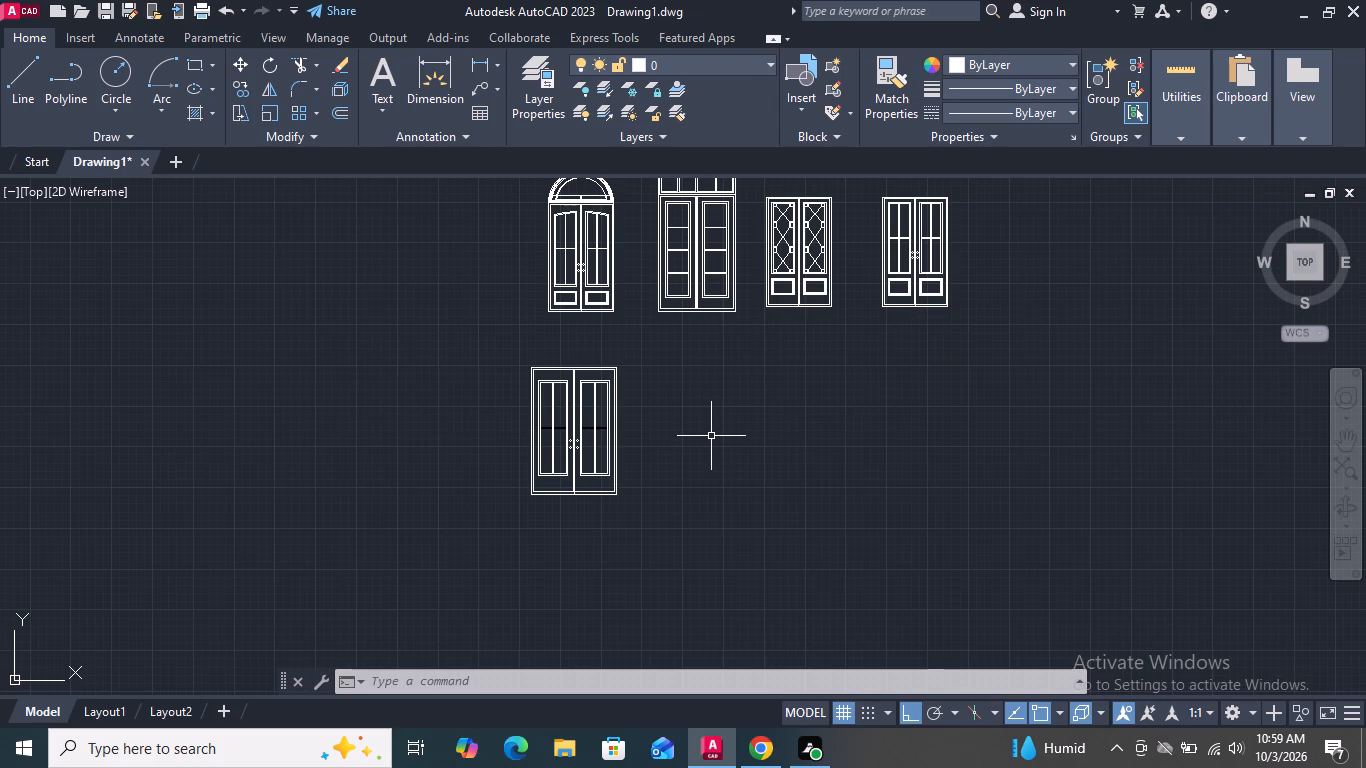
Draw a tall freehand rectangle to the right of the new double door, slightly shorter and narrower than that door.
left_click(15, 79)
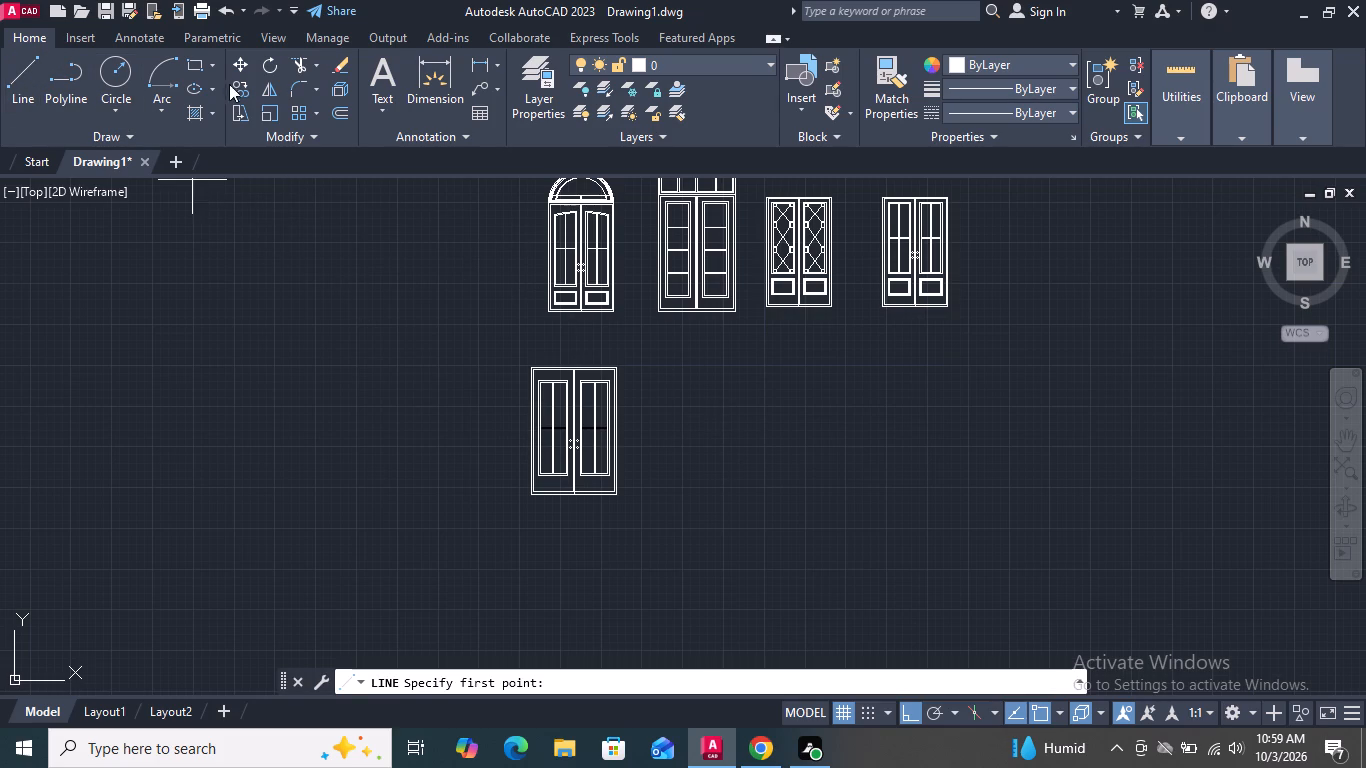
left_click(187, 62)
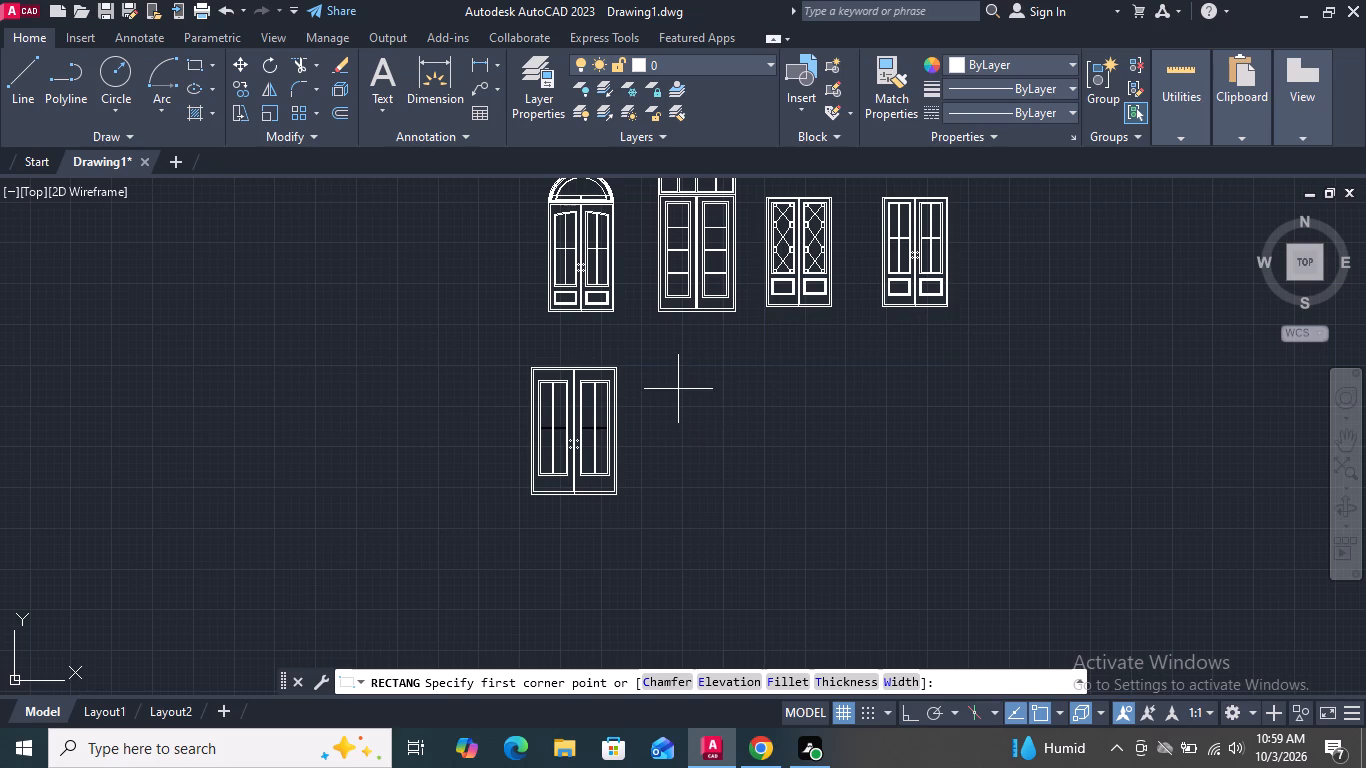
scroll(676, 387, "up", 2)
scroll(673, 389, "down", 1)
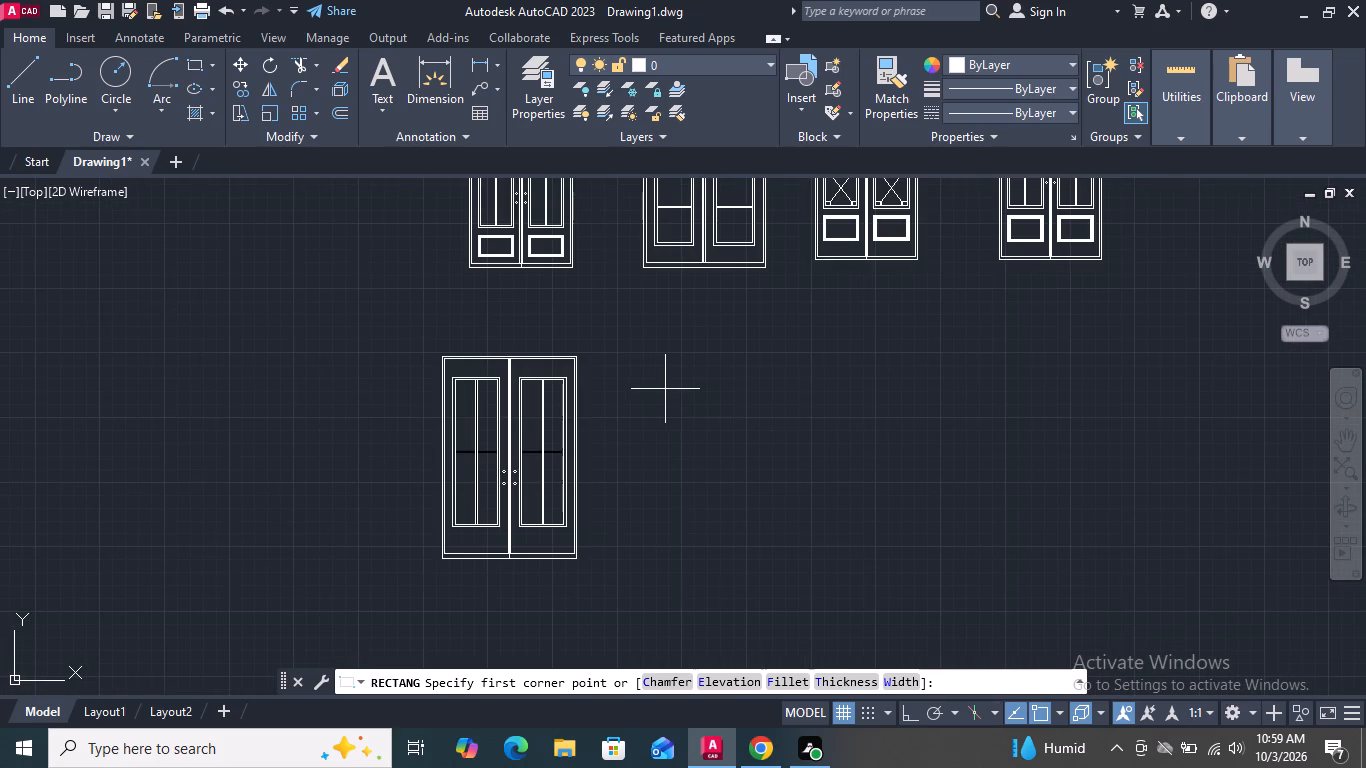
left_click(665, 388)
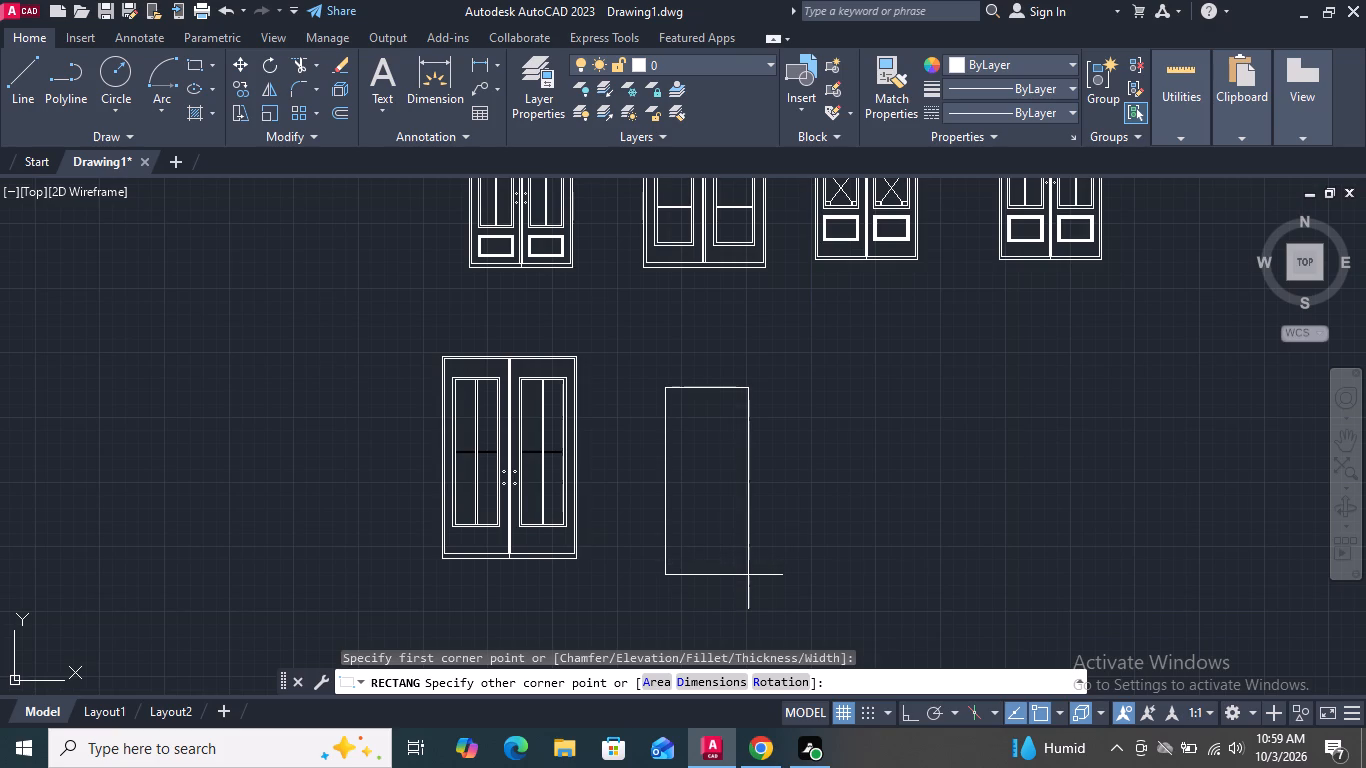
left_click(750, 576)
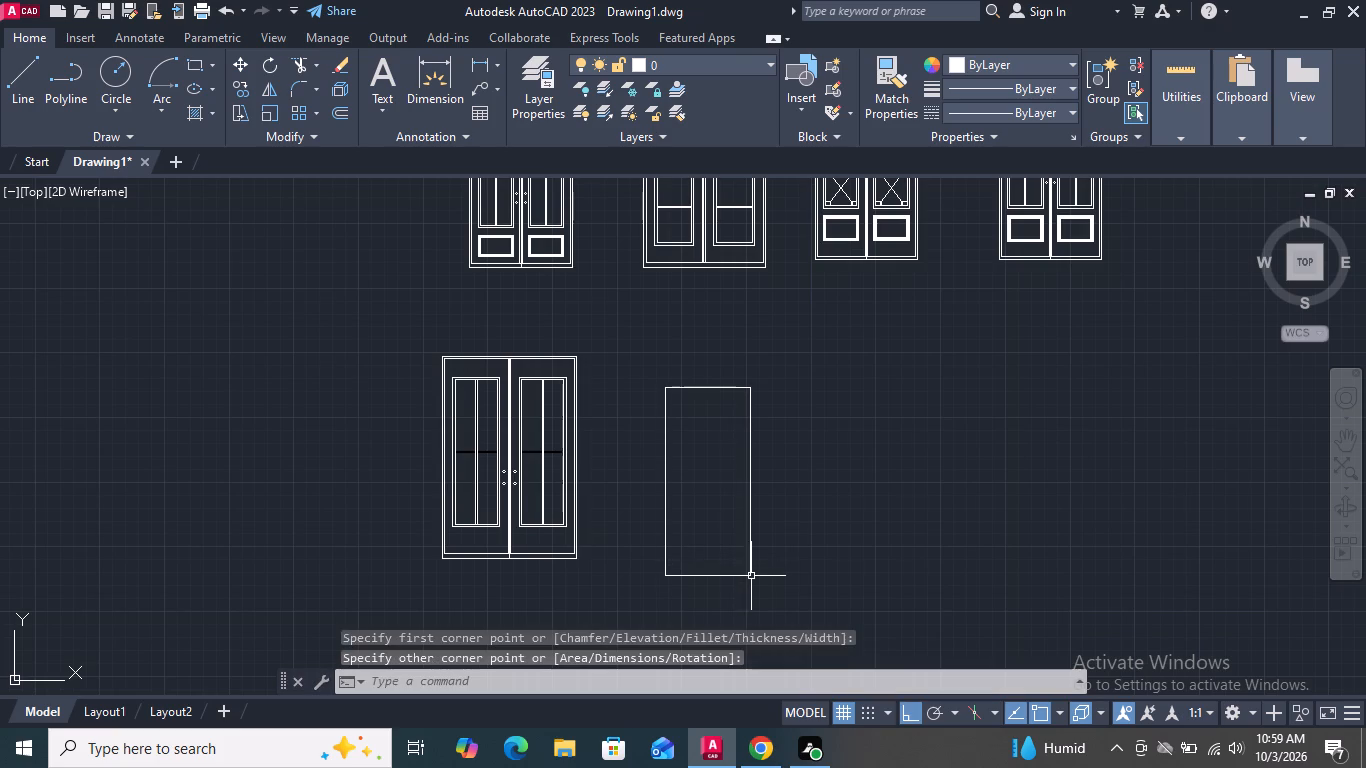
middle_click_drag(814, 564, 756, 564)
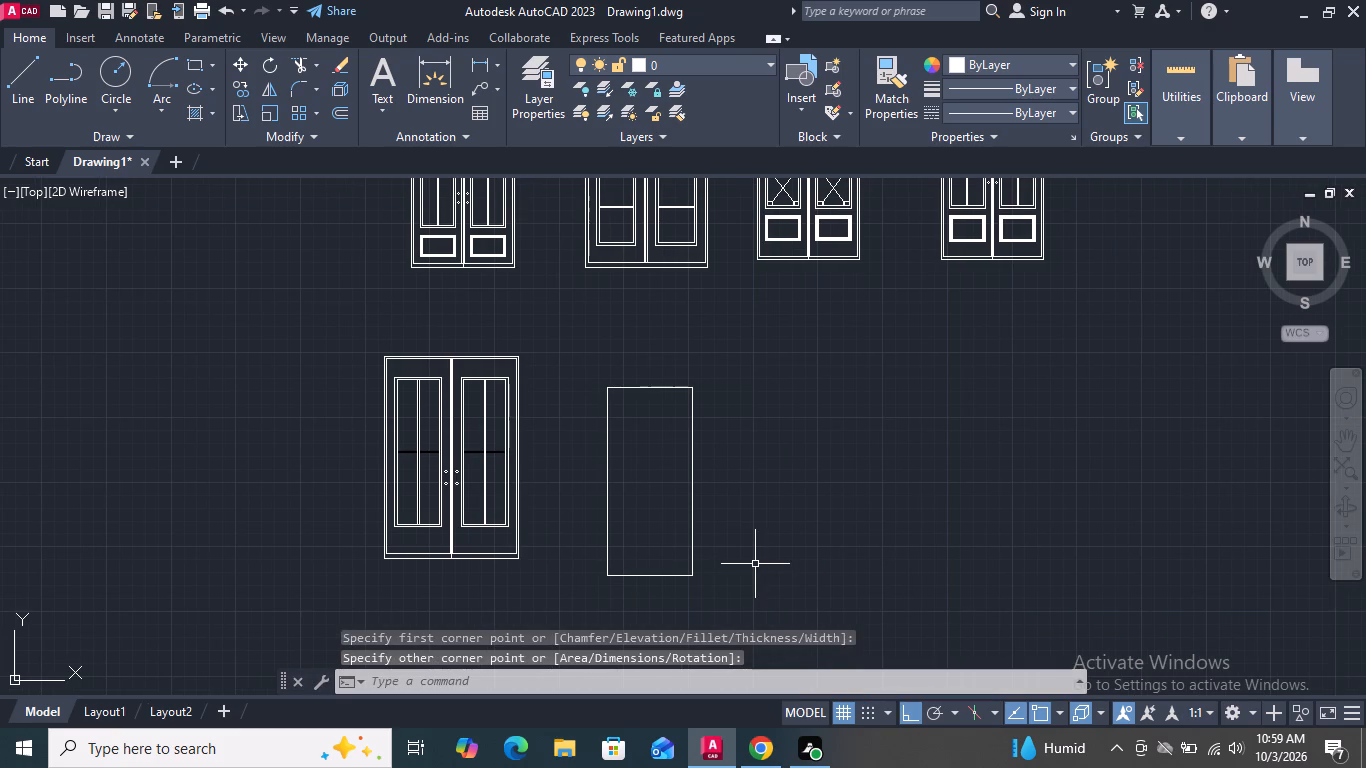
scroll(660, 502, "up", 1)
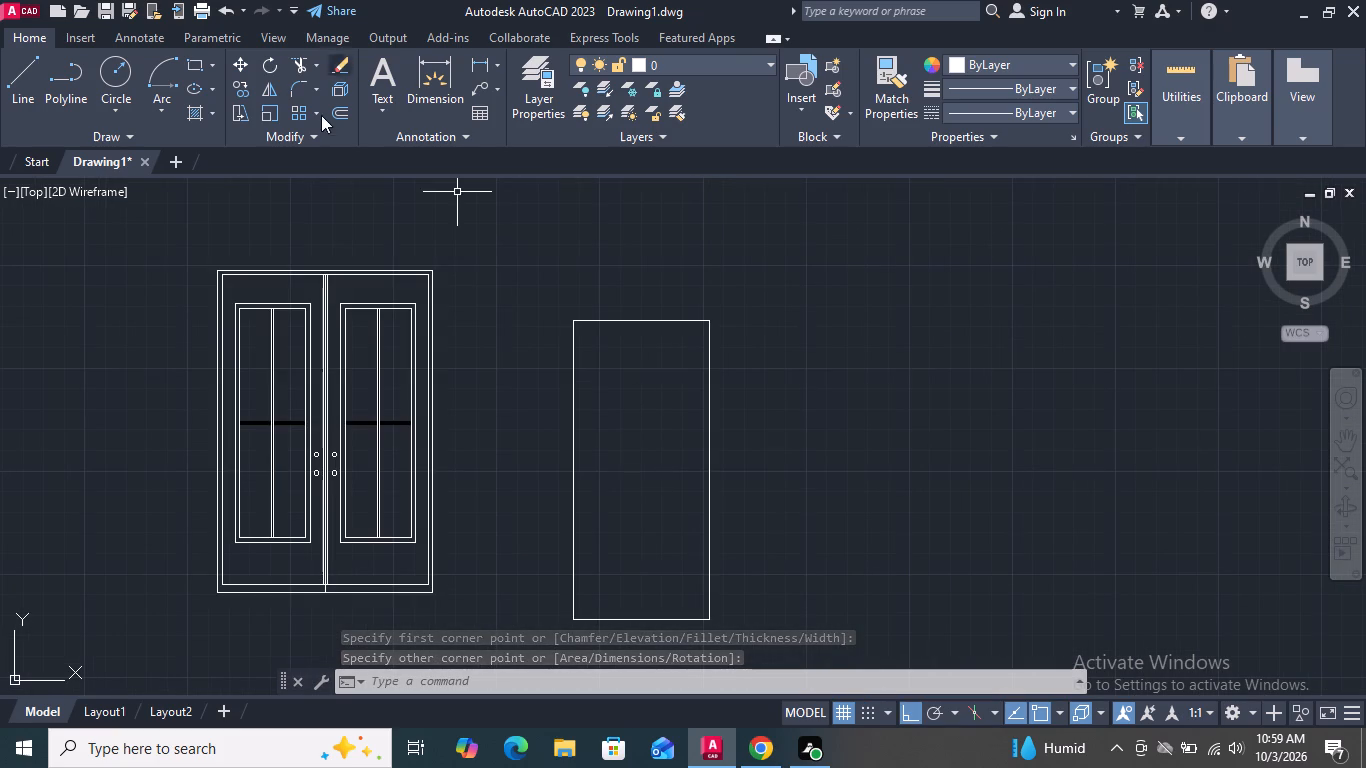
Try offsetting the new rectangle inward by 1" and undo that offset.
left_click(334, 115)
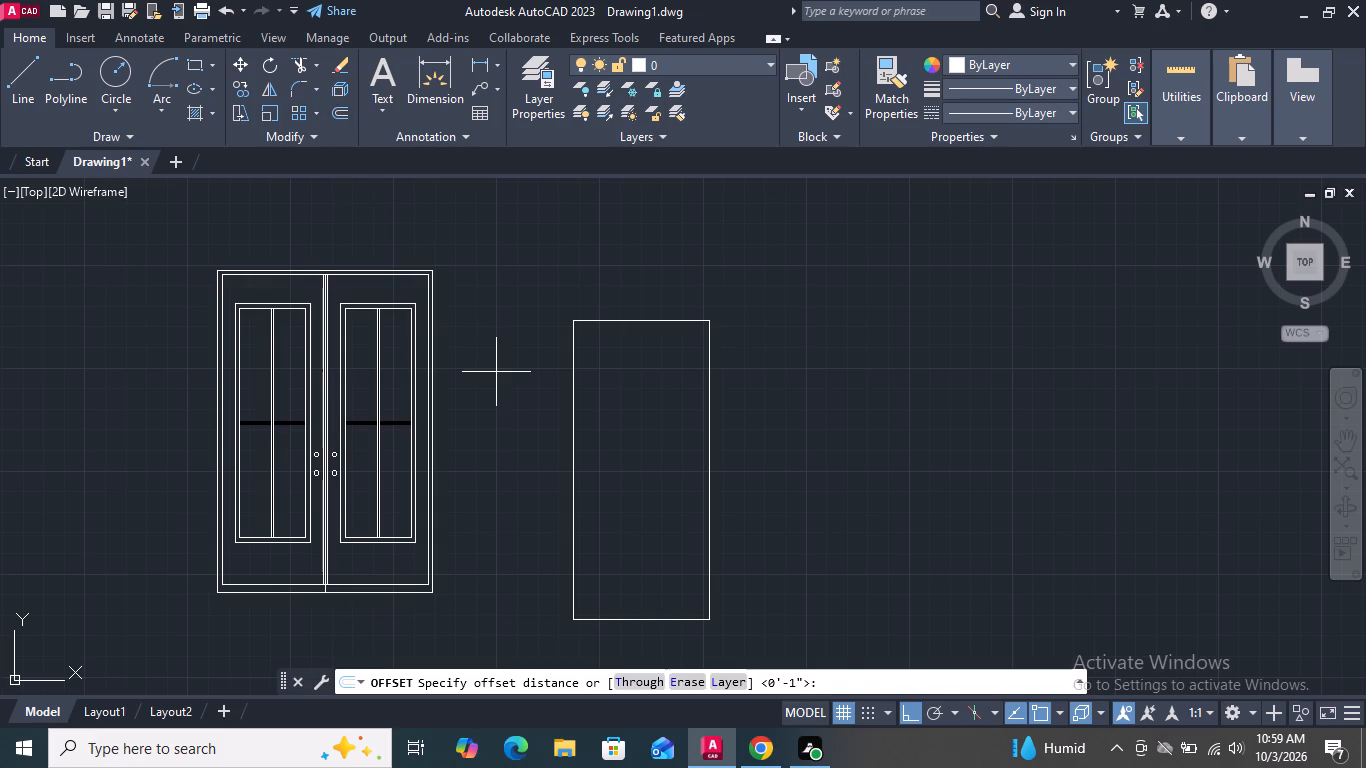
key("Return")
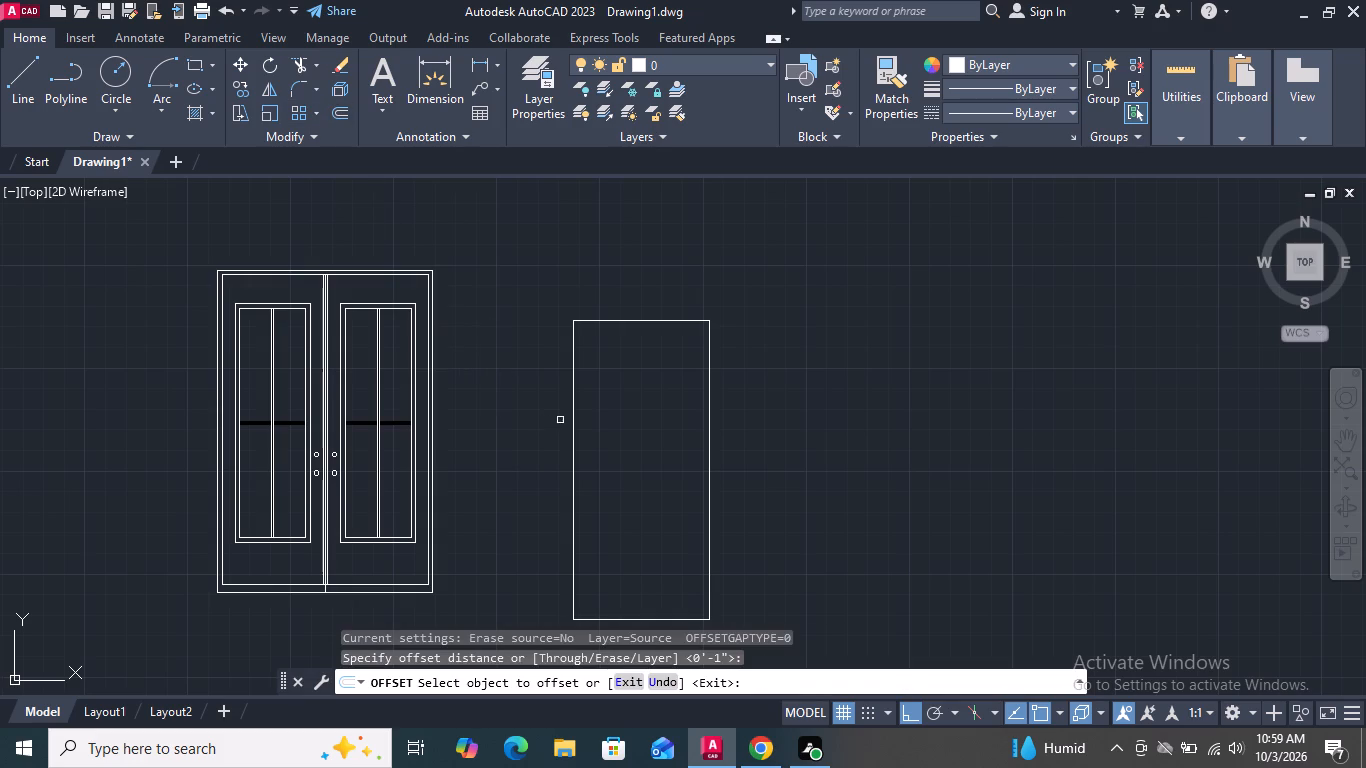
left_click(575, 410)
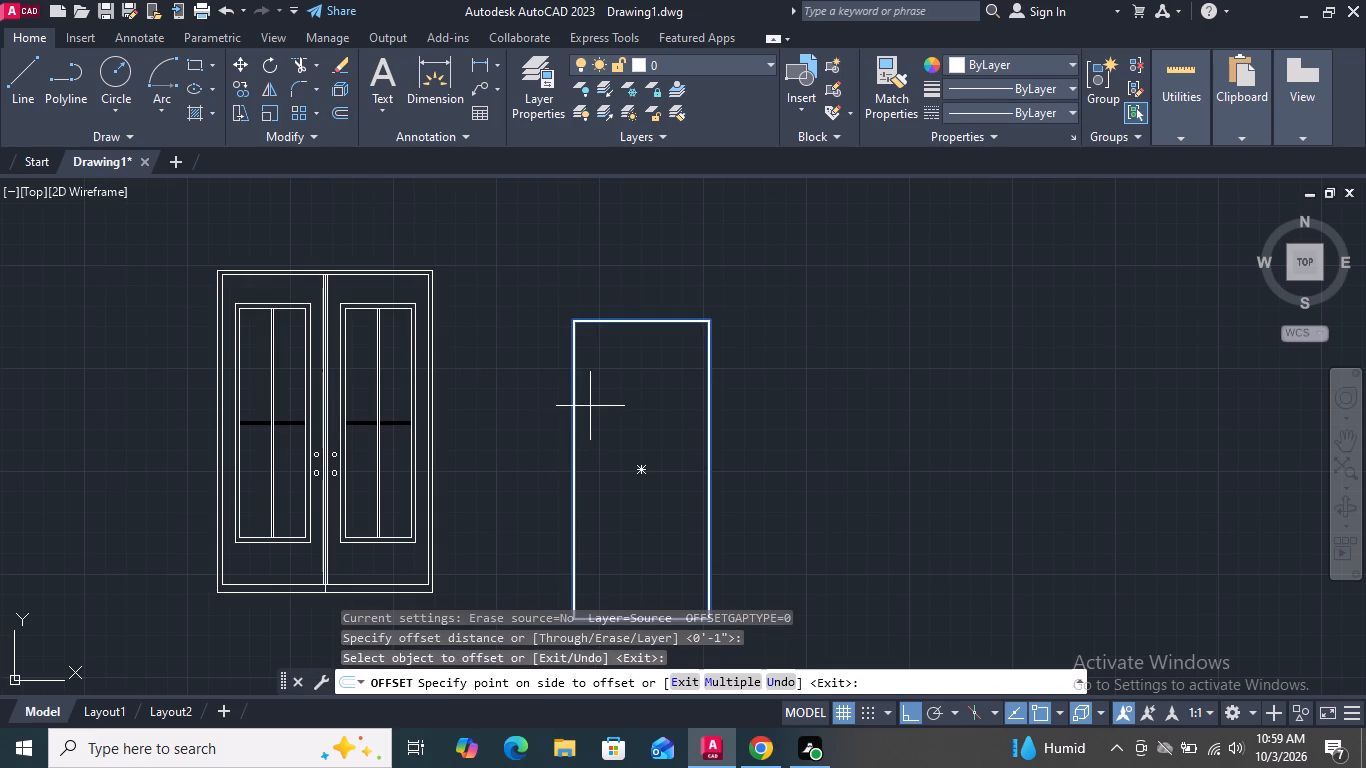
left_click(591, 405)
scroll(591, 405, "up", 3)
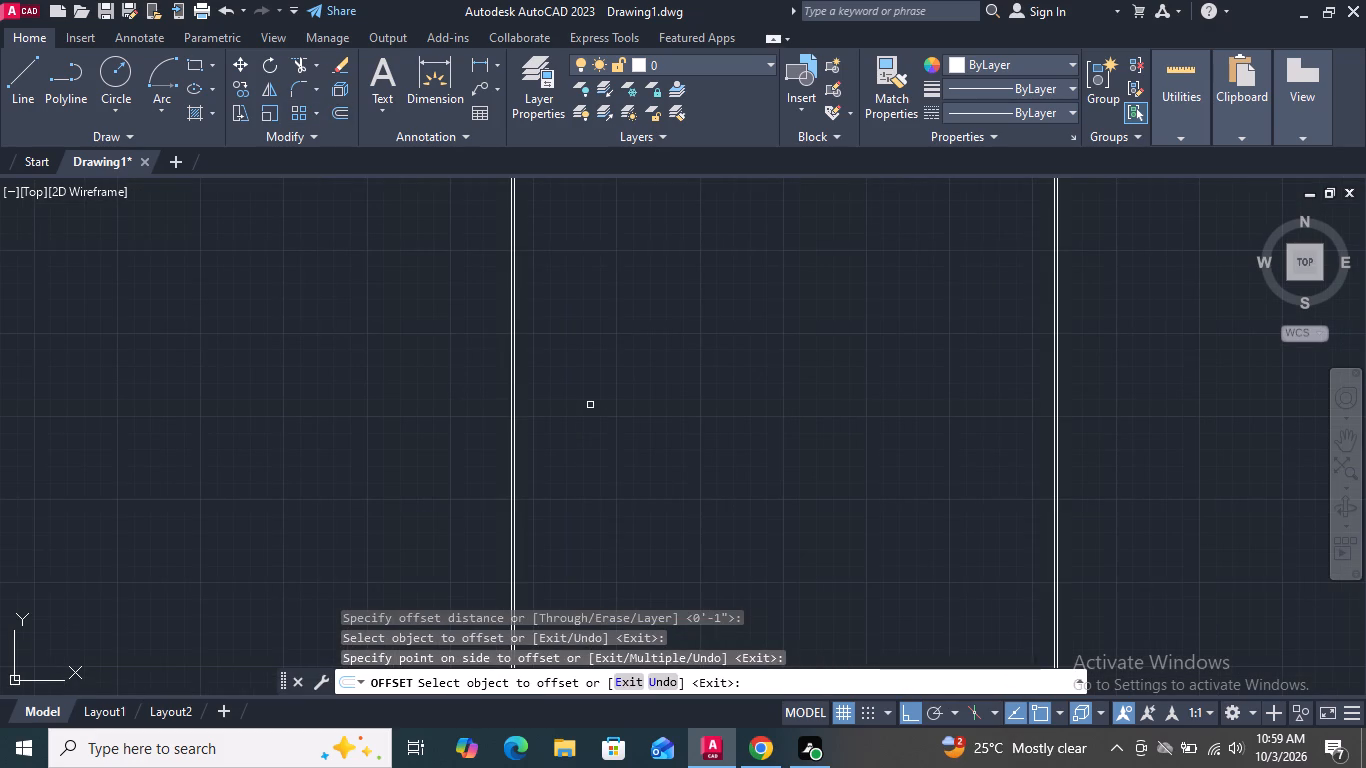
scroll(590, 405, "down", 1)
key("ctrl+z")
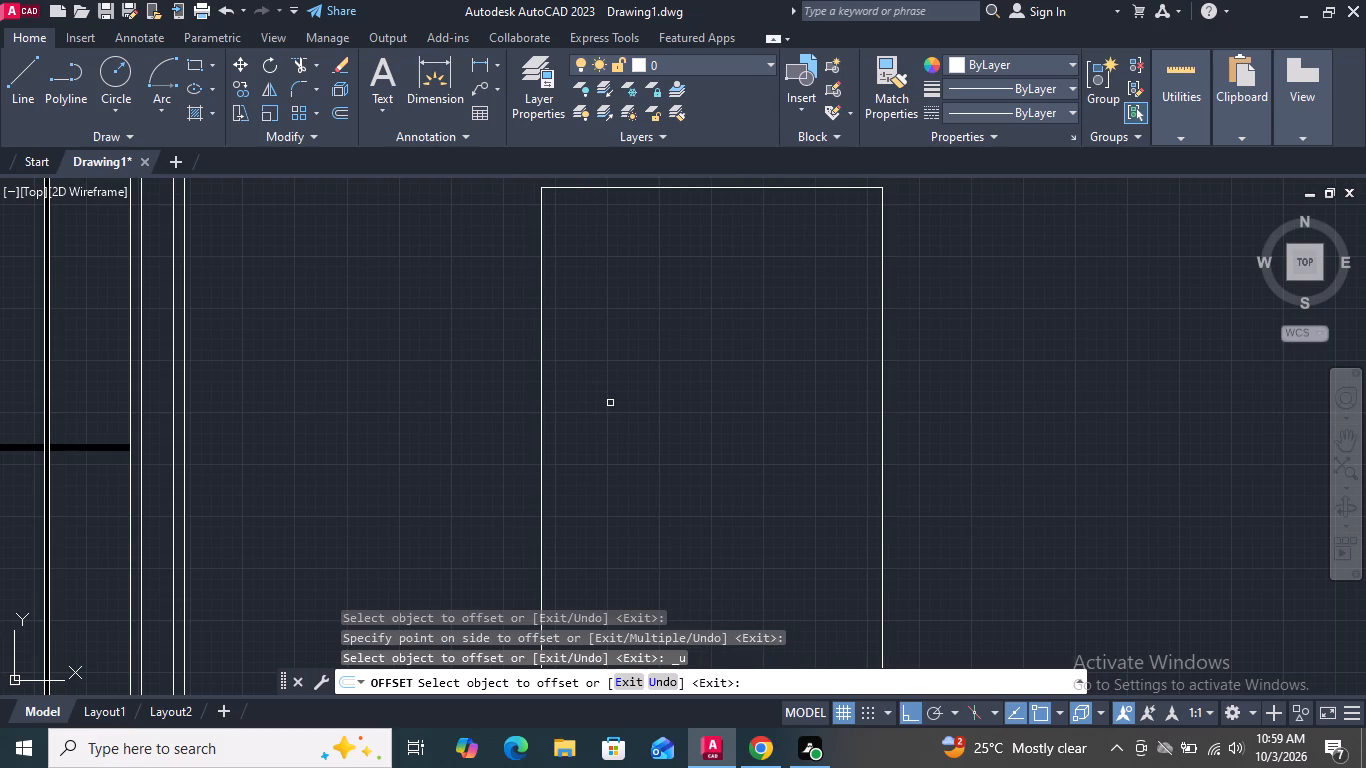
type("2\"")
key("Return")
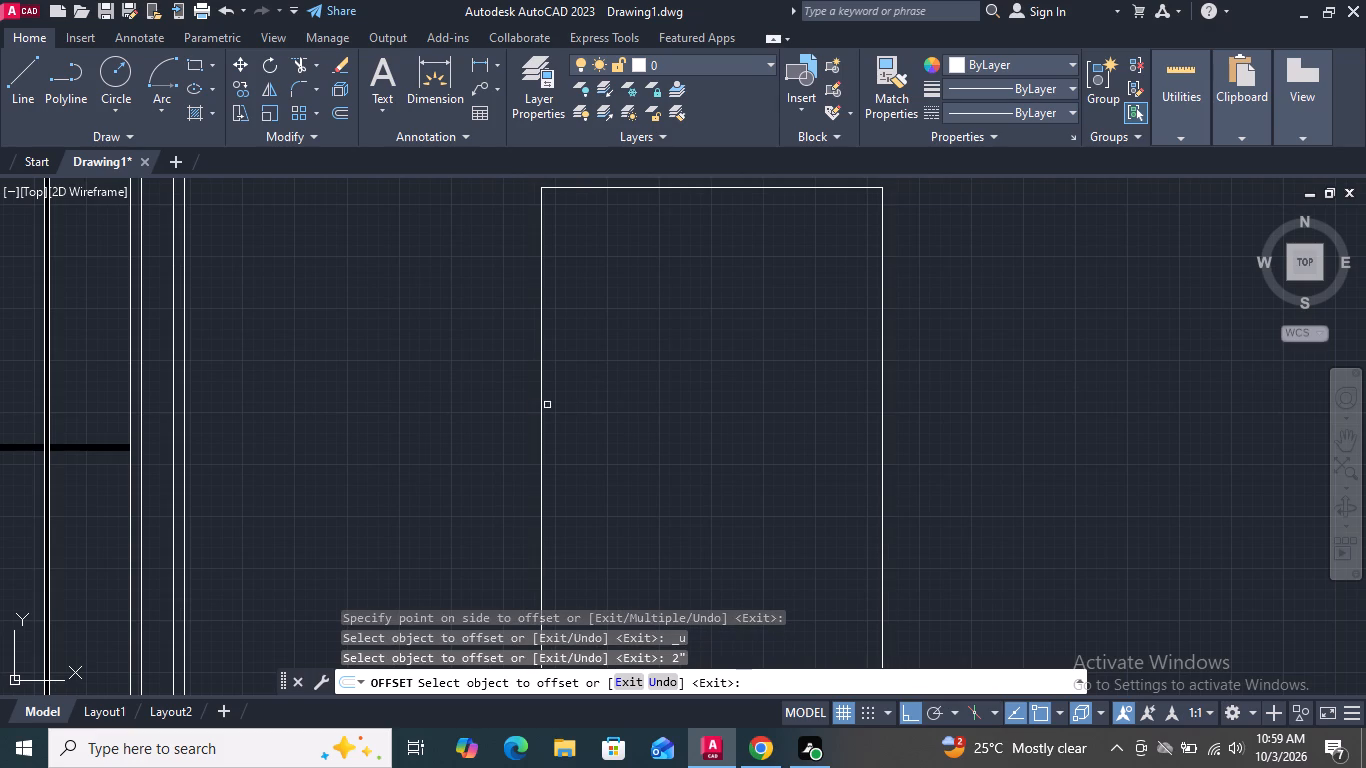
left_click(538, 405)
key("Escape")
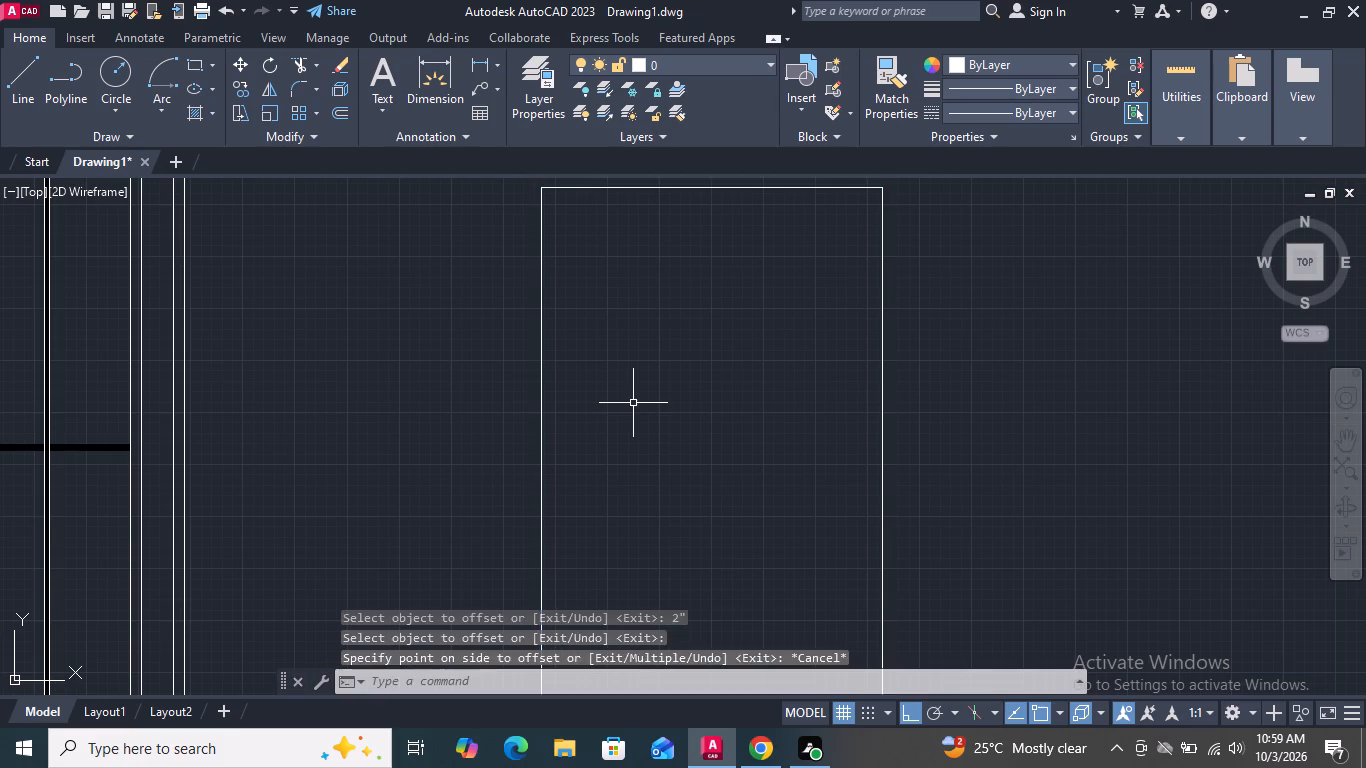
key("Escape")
Offset the new tall rectangle inward by 2" to form the door frame.
key("space")
type("2")
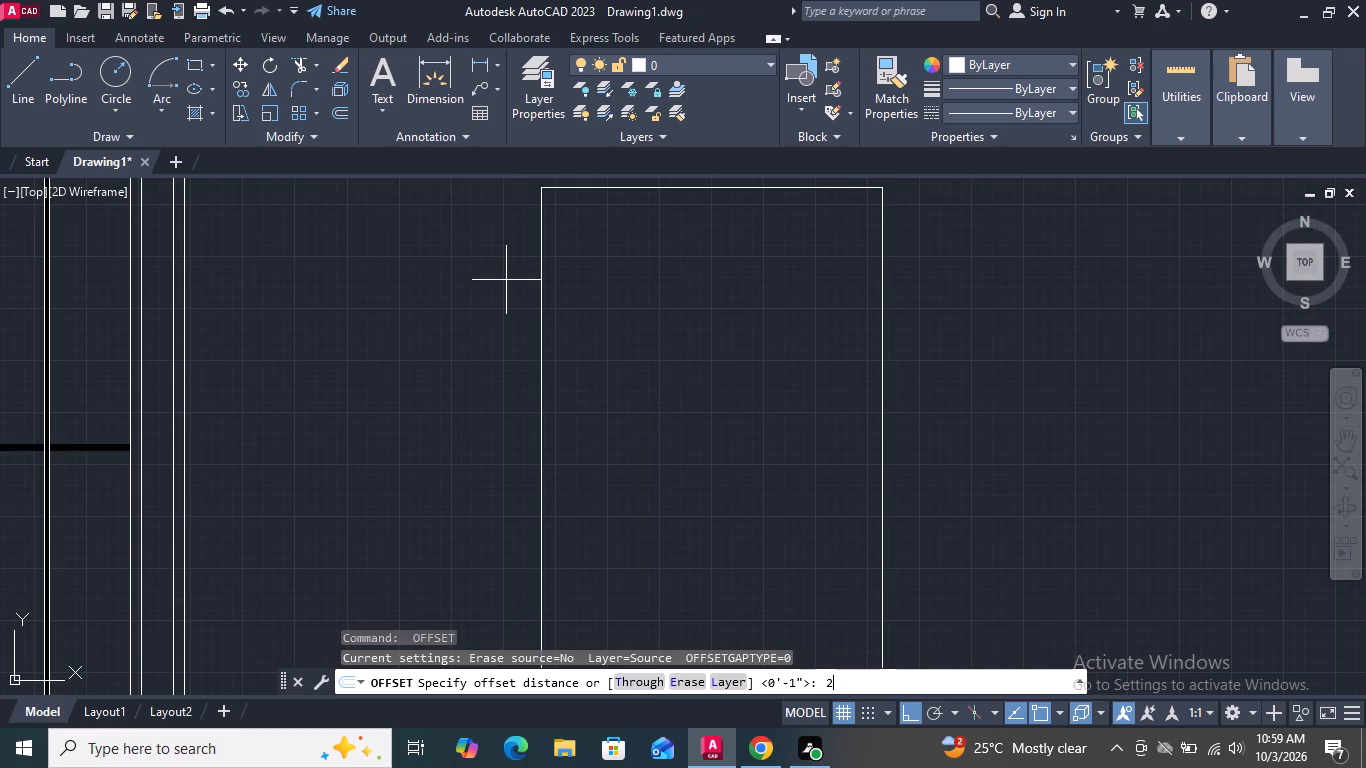
key("shift+quotedbl")
key("Return")
left_click(544, 311)
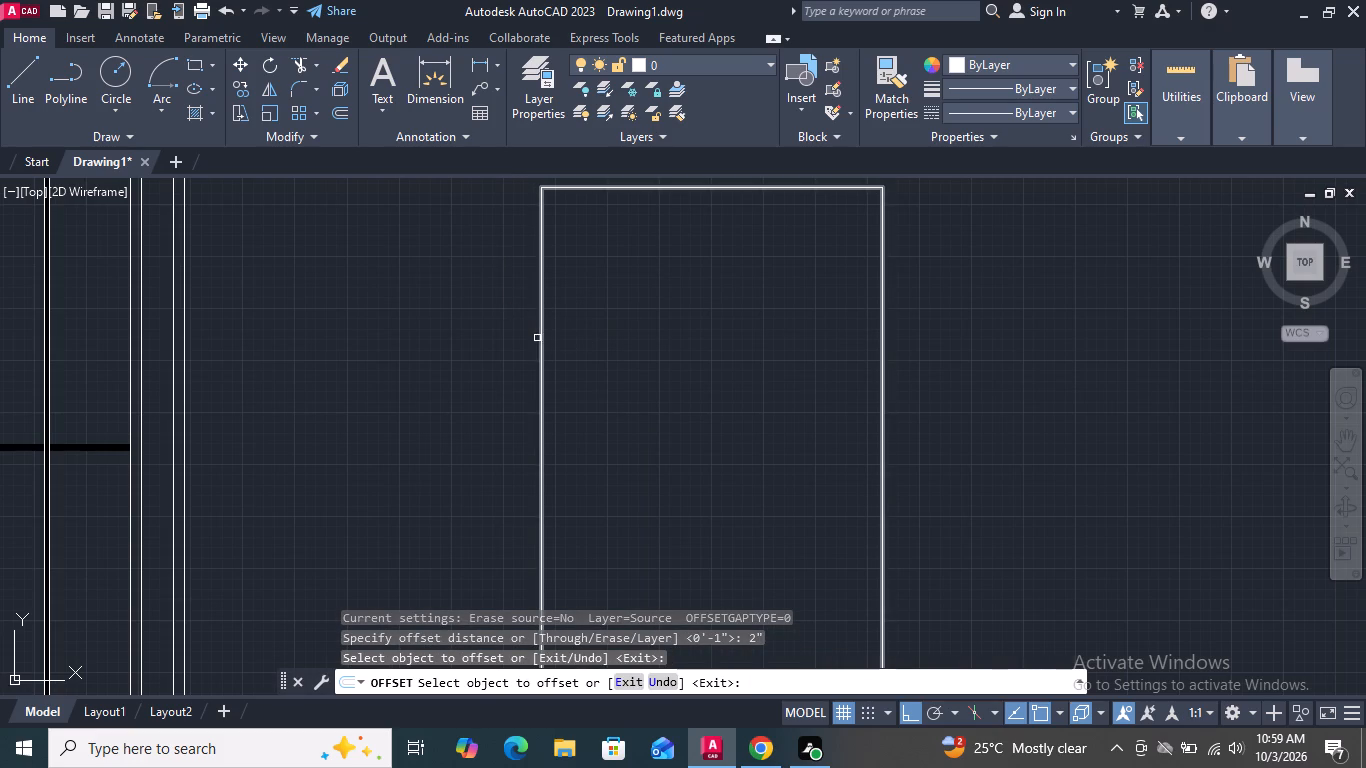
left_click(541, 337)
left_click(564, 335)
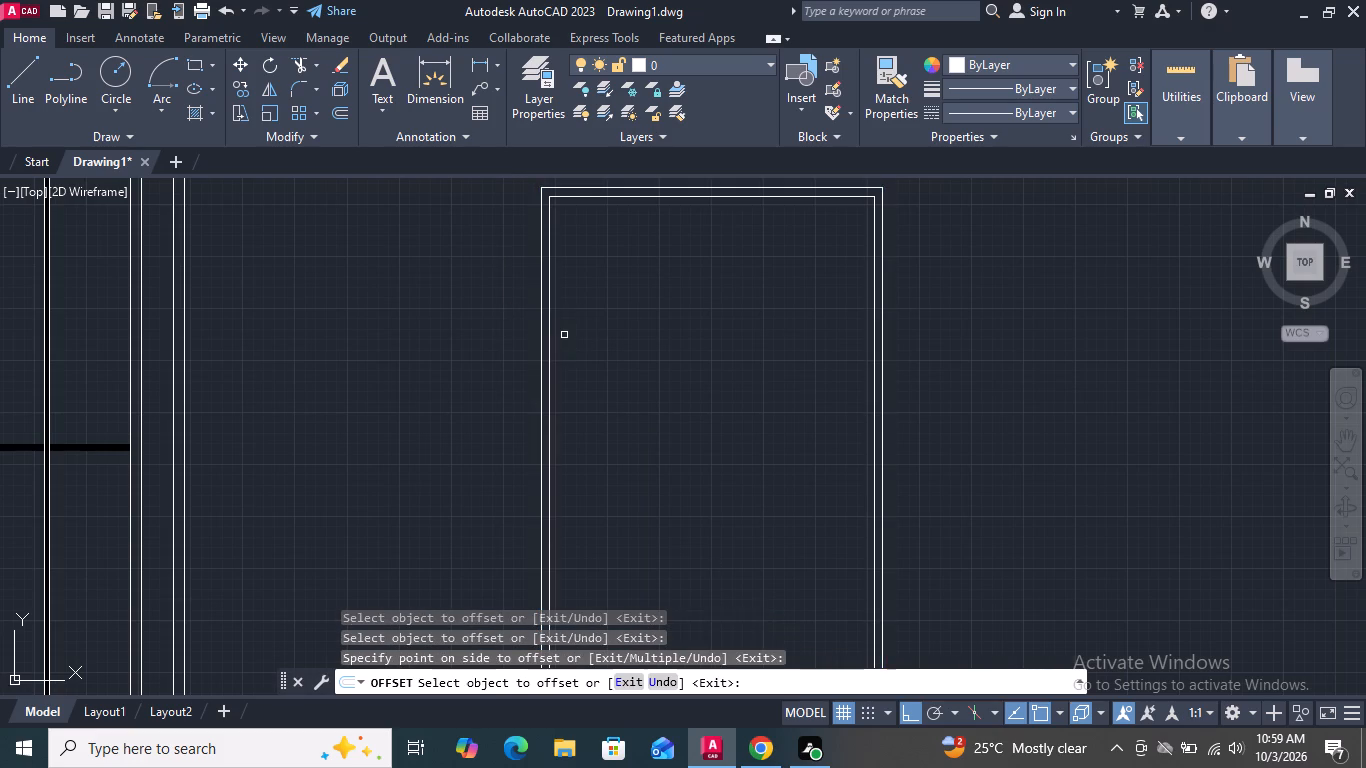
scroll(564, 335, "down", 1)
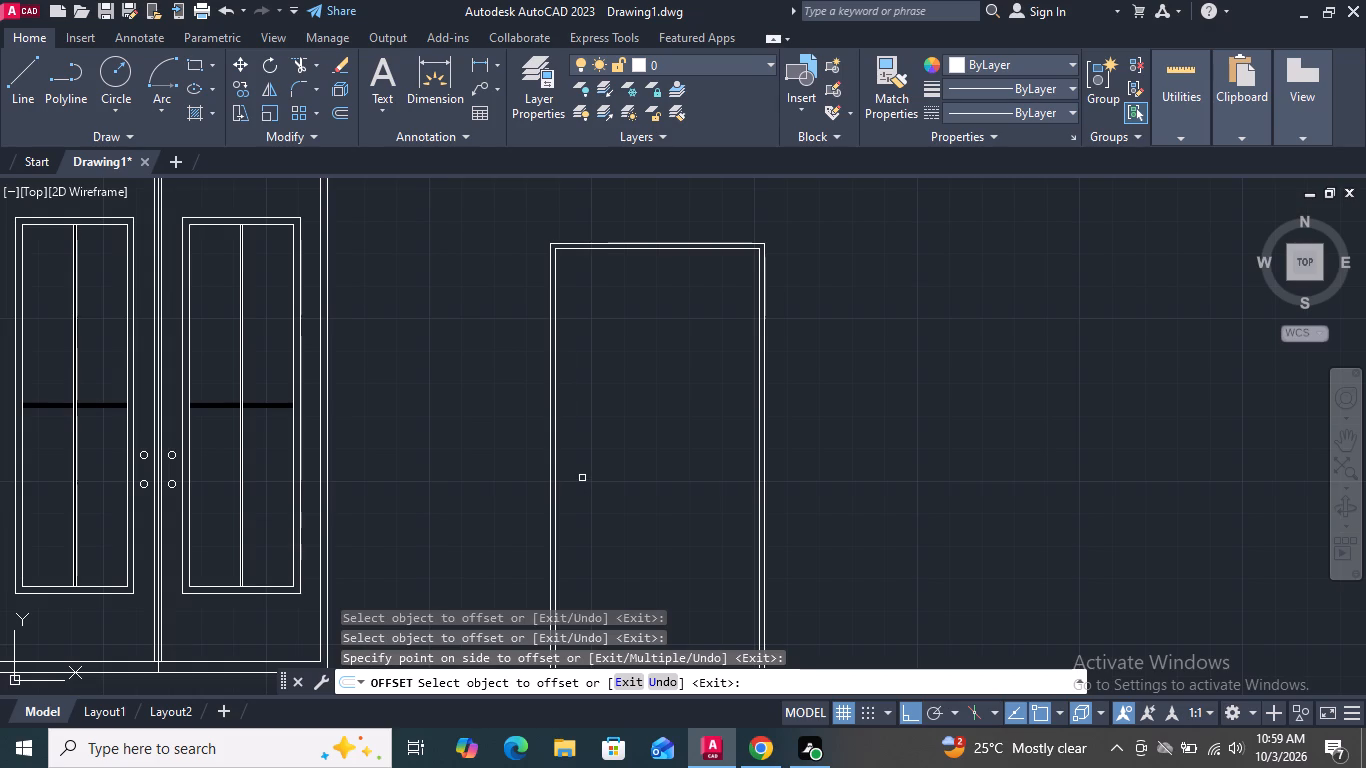
scroll(608, 415, "down", 3)
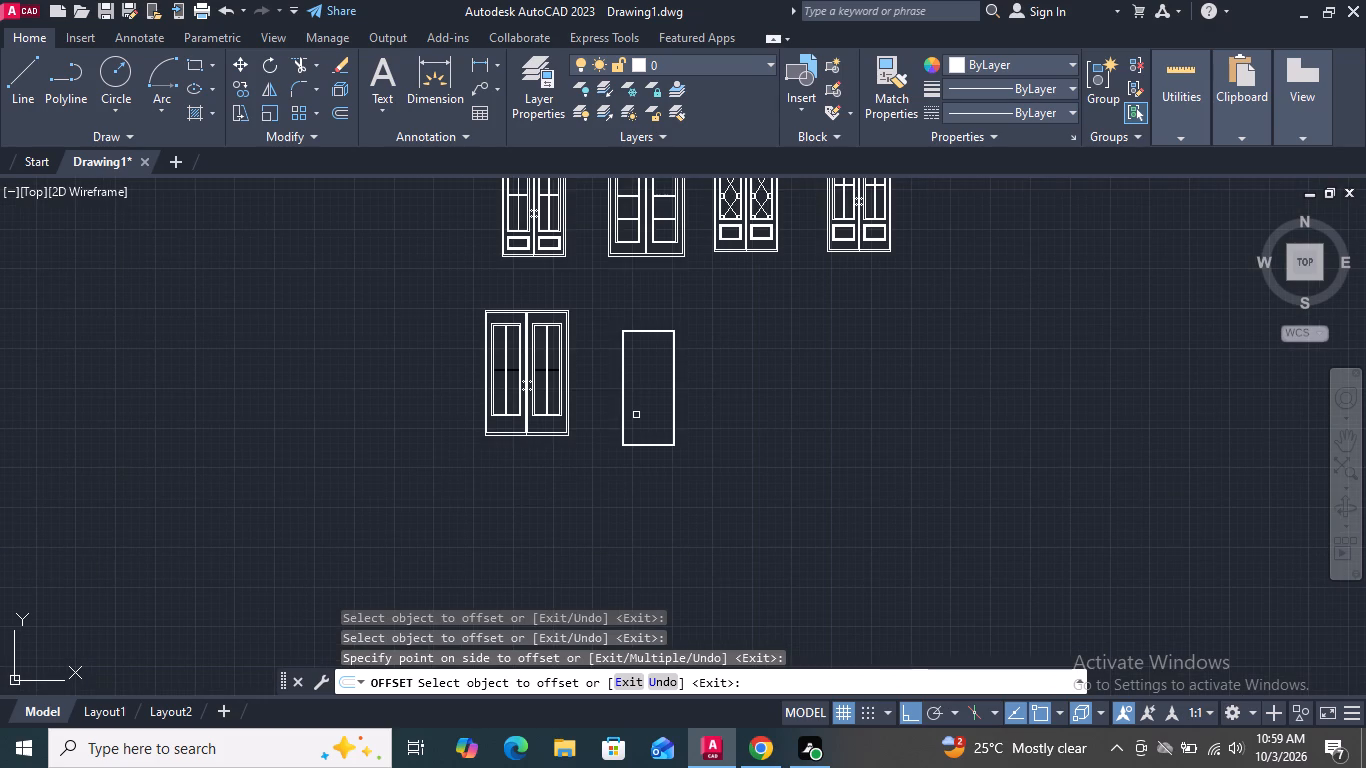
key("space")
Move the whole double door straight down so its bottom edge lines up with the bottom of the new rectangle.
left_click(602, 449)
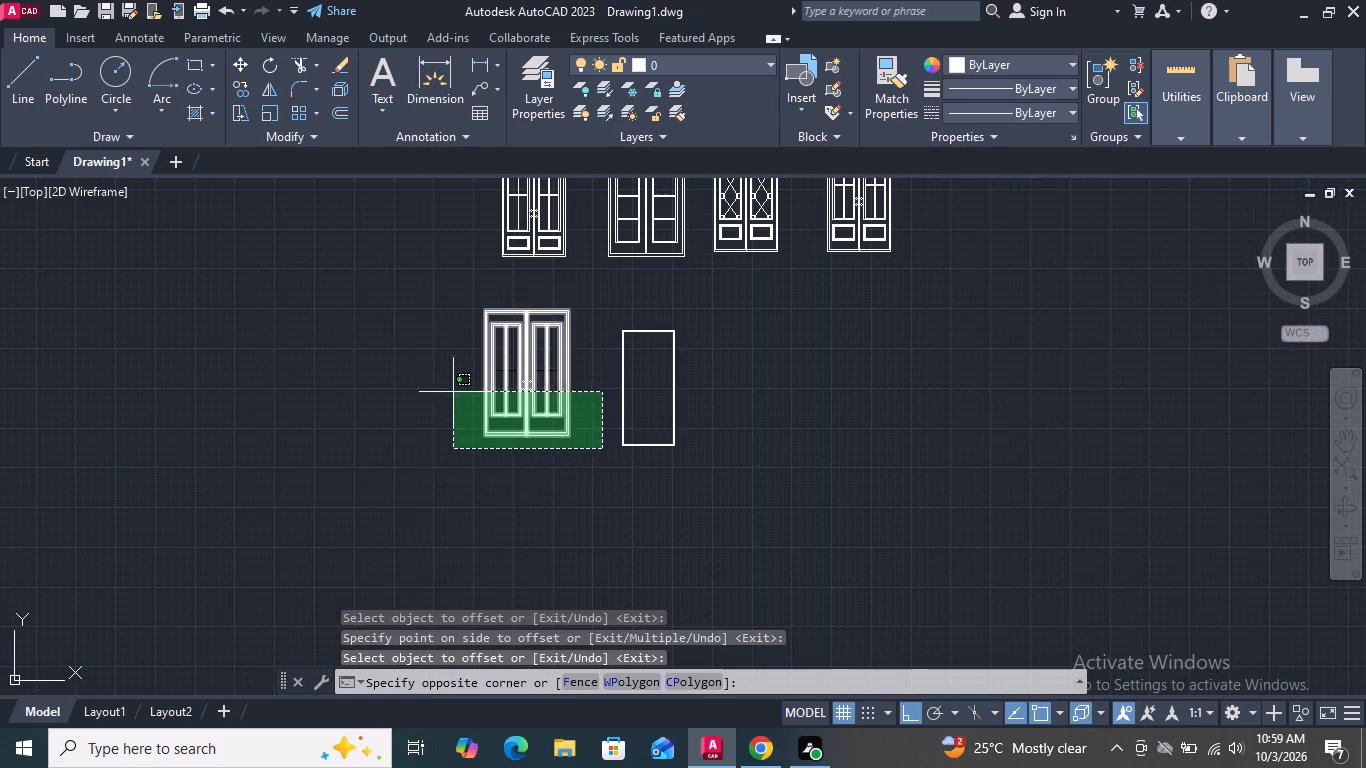
left_click(441, 287)
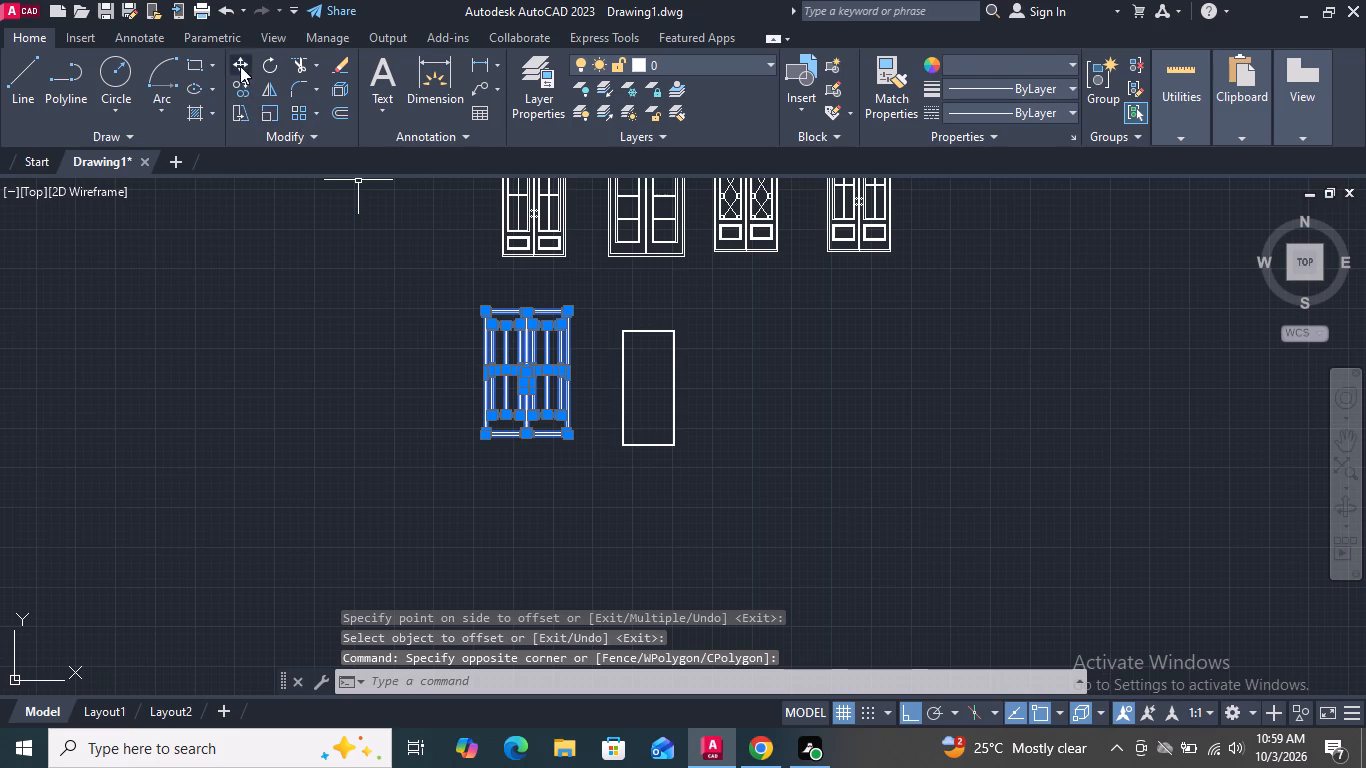
left_click(239, 56)
scroll(563, 415, "up", 3)
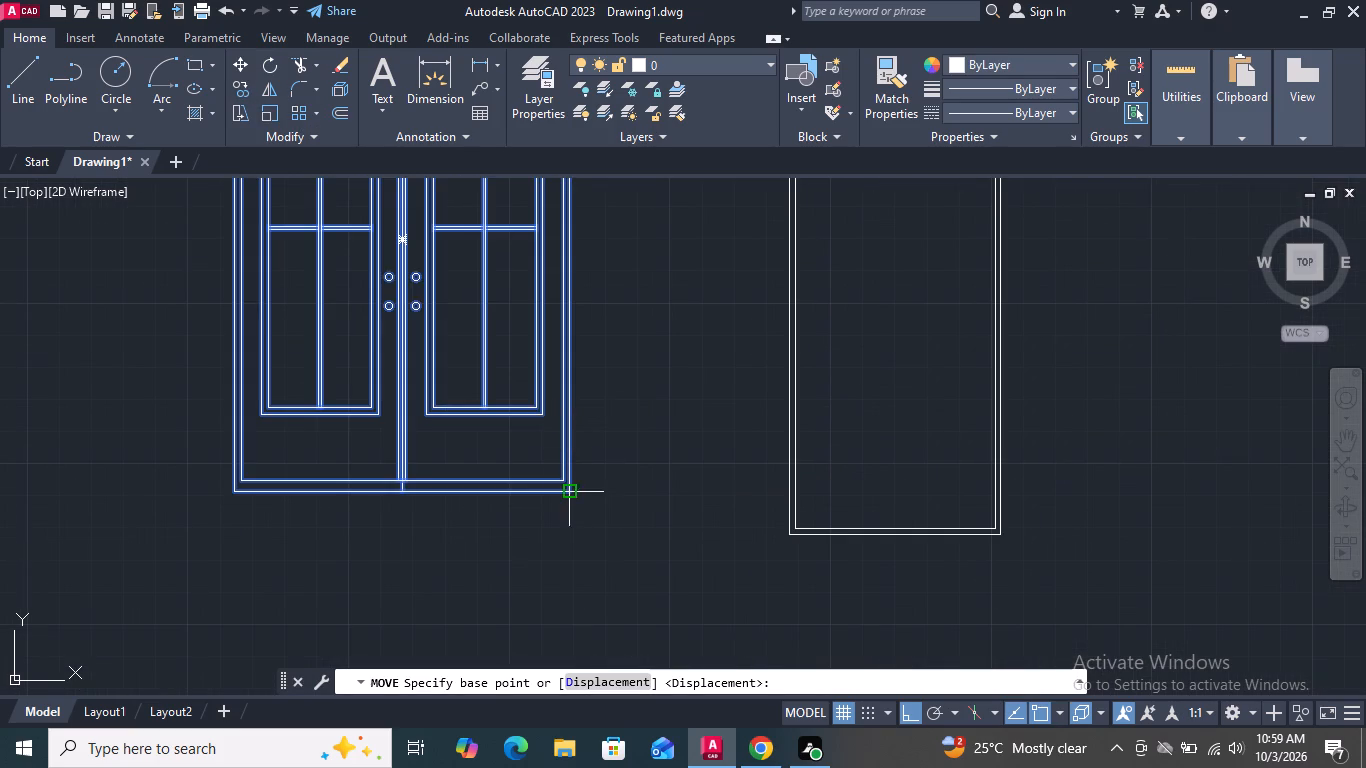
left_click(569, 487)
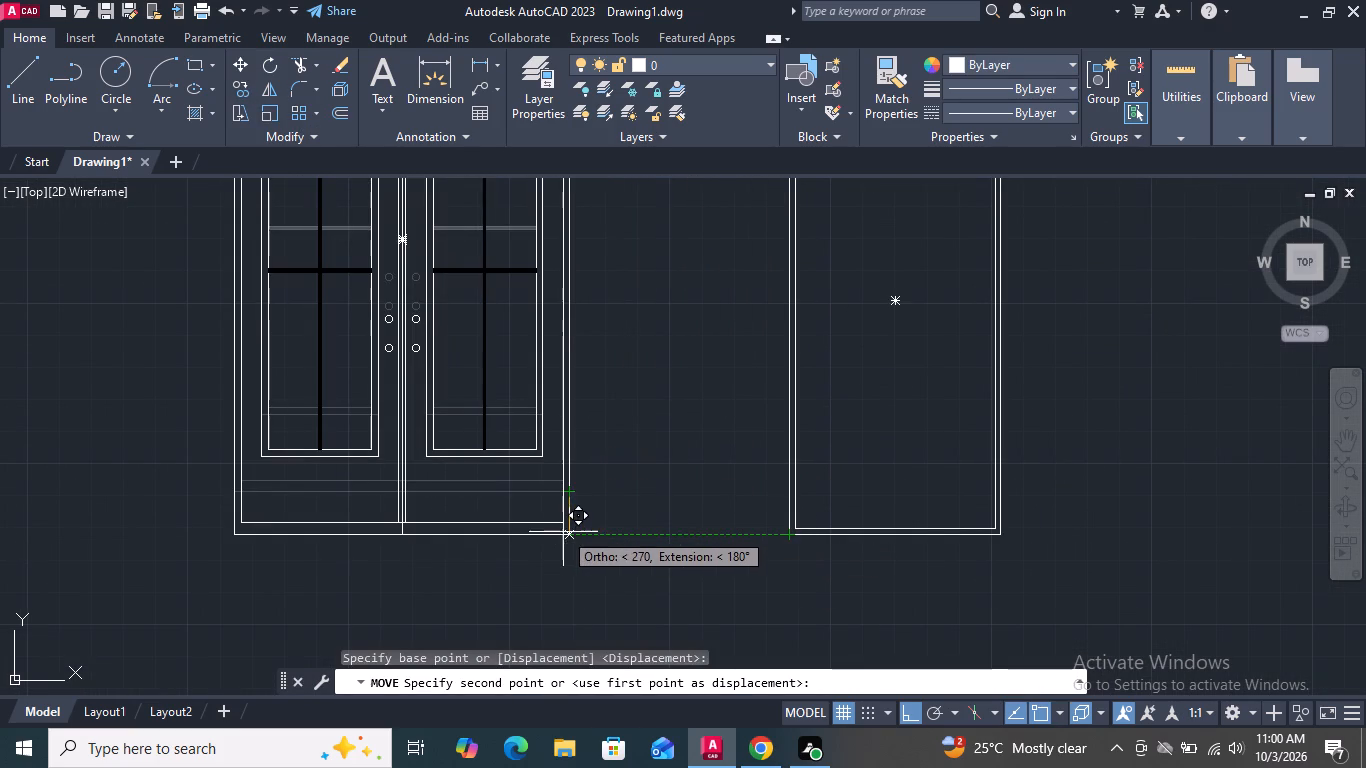
left_click(568, 533)
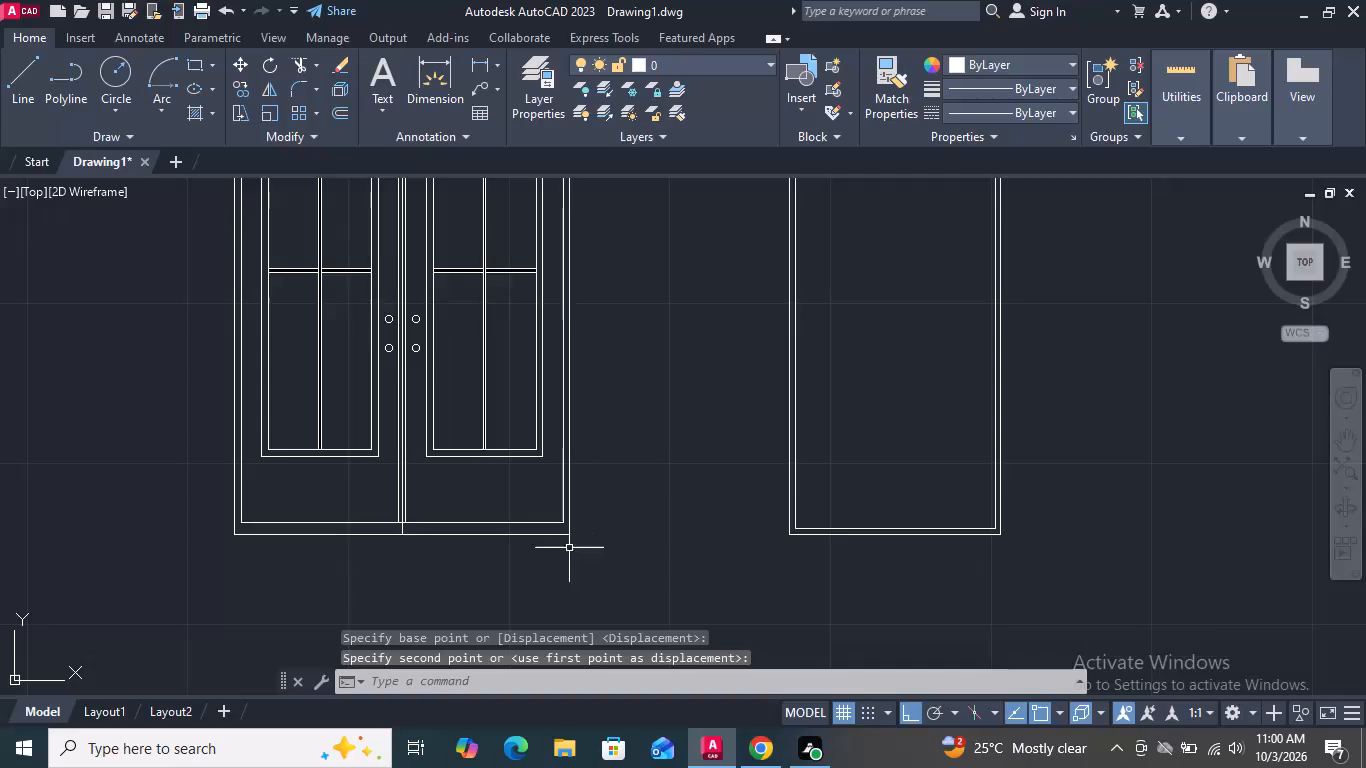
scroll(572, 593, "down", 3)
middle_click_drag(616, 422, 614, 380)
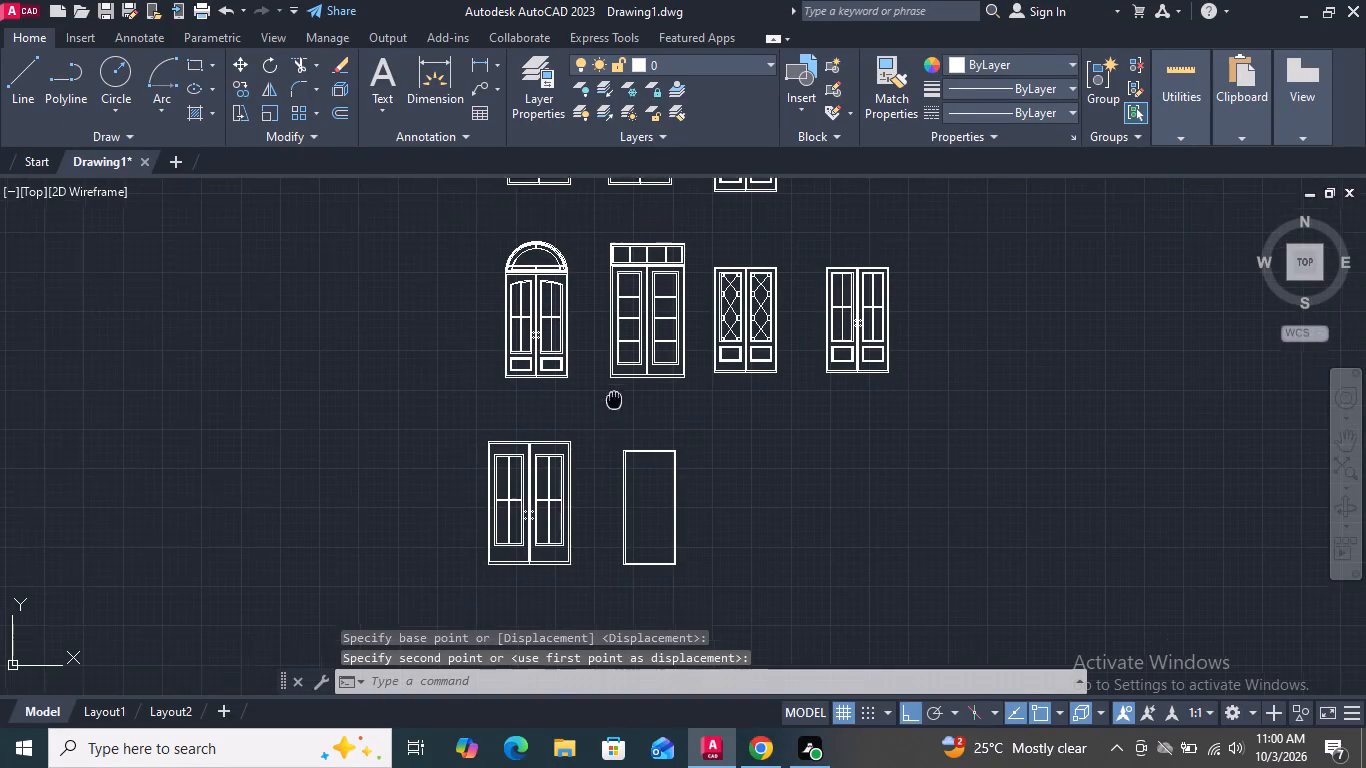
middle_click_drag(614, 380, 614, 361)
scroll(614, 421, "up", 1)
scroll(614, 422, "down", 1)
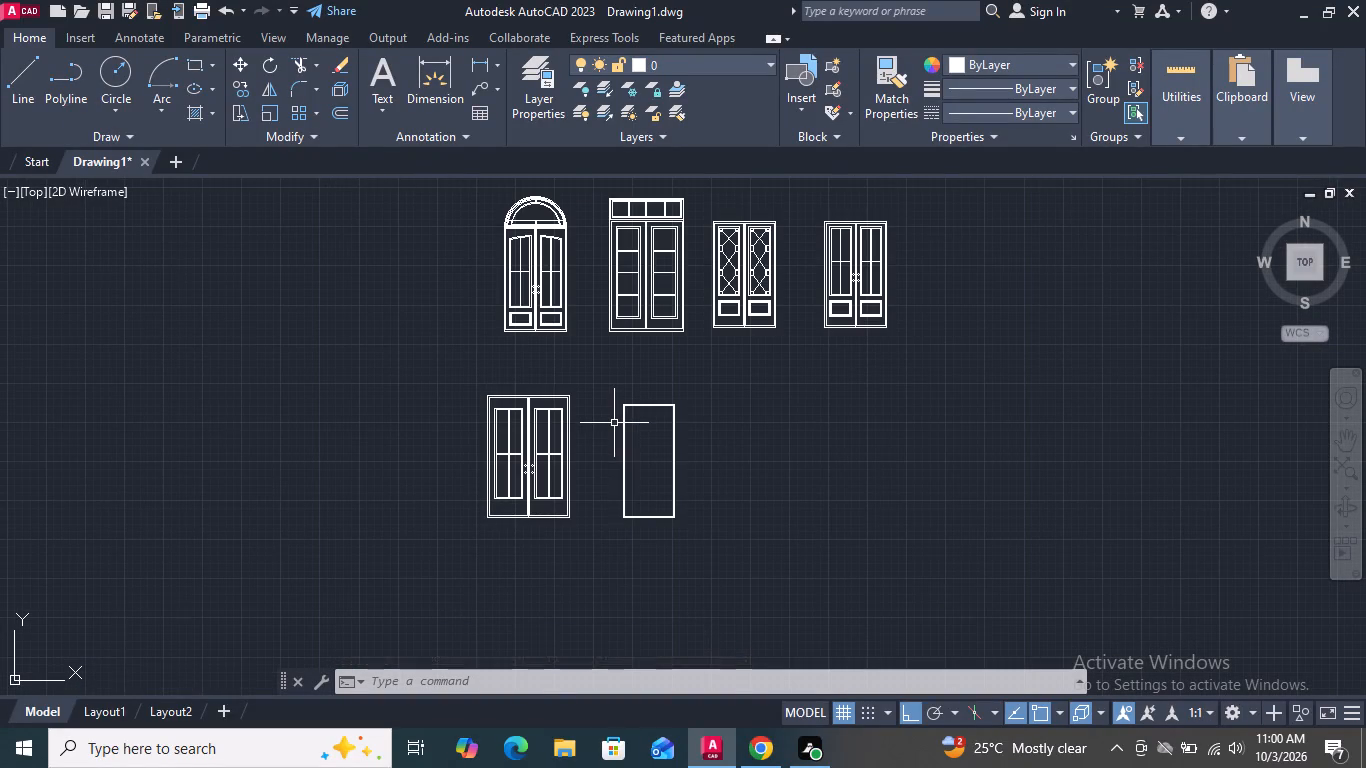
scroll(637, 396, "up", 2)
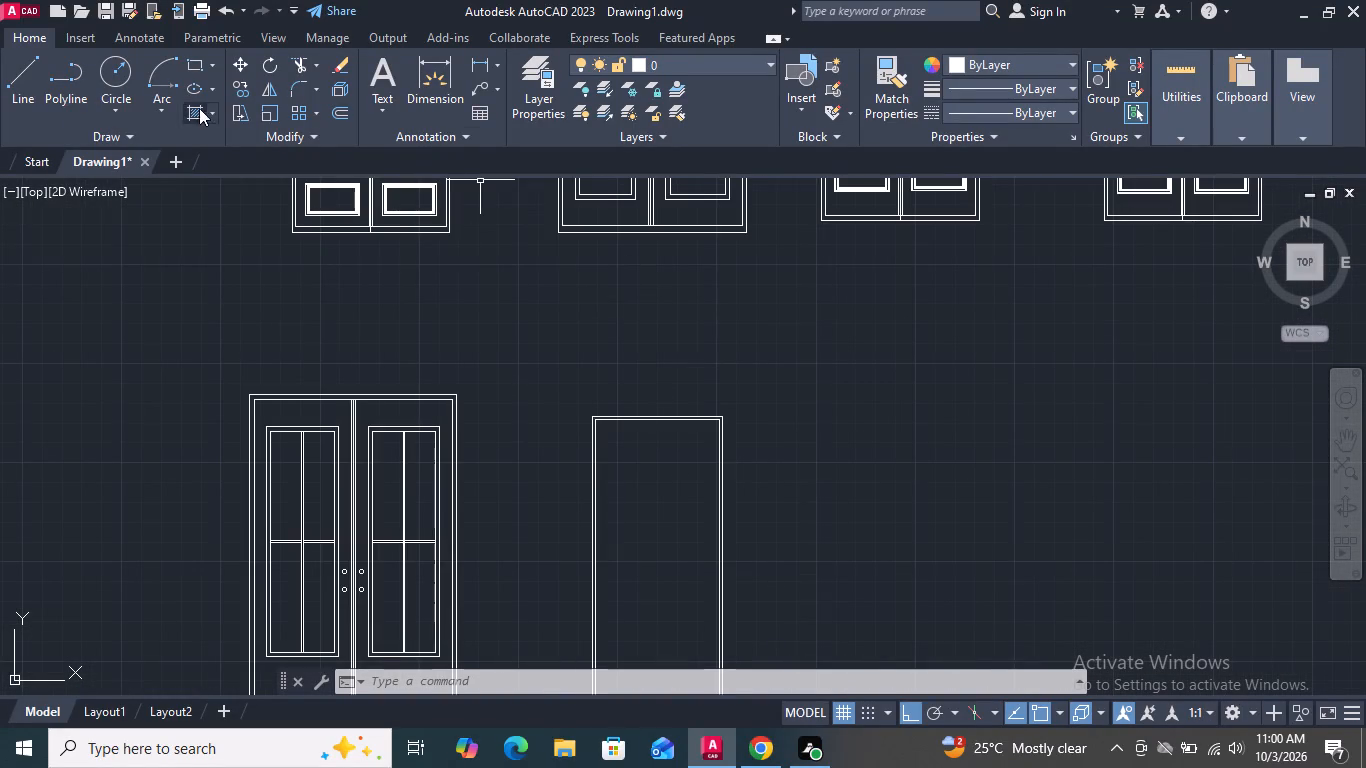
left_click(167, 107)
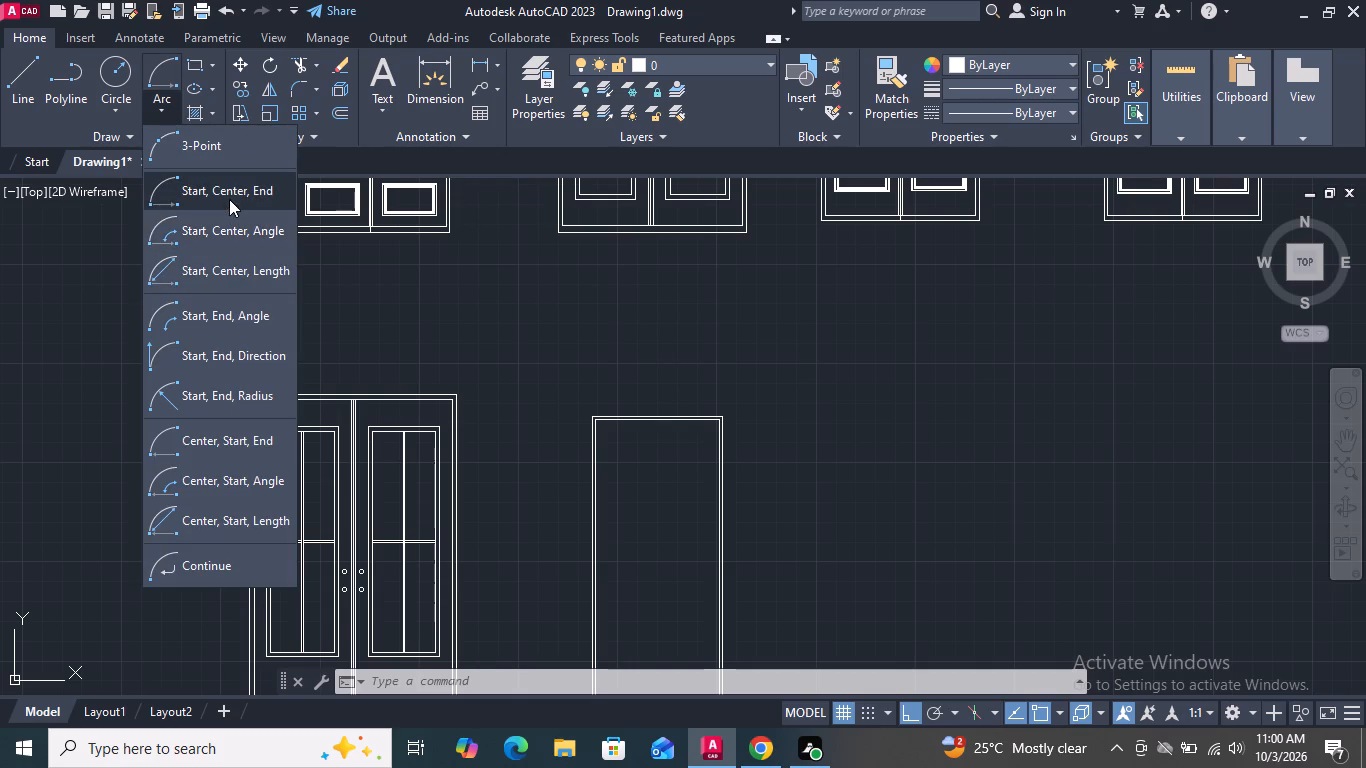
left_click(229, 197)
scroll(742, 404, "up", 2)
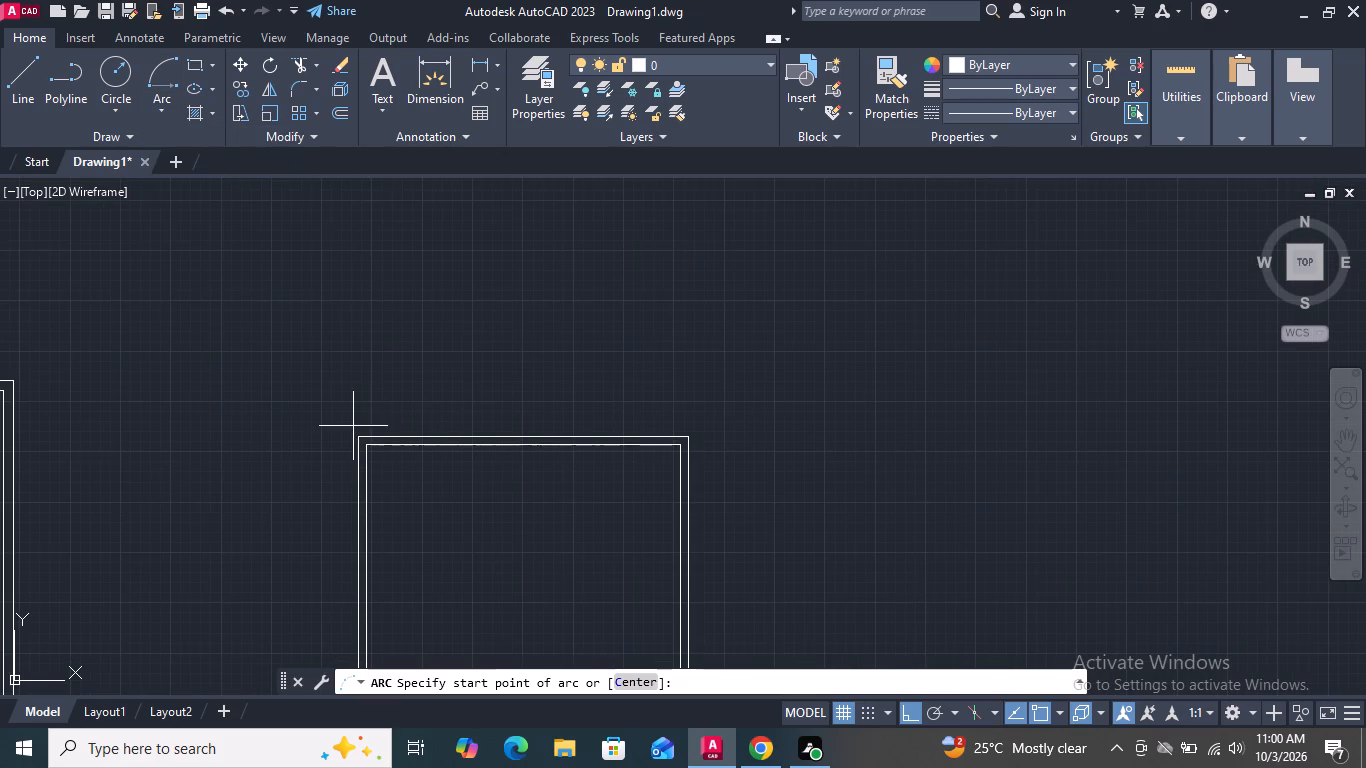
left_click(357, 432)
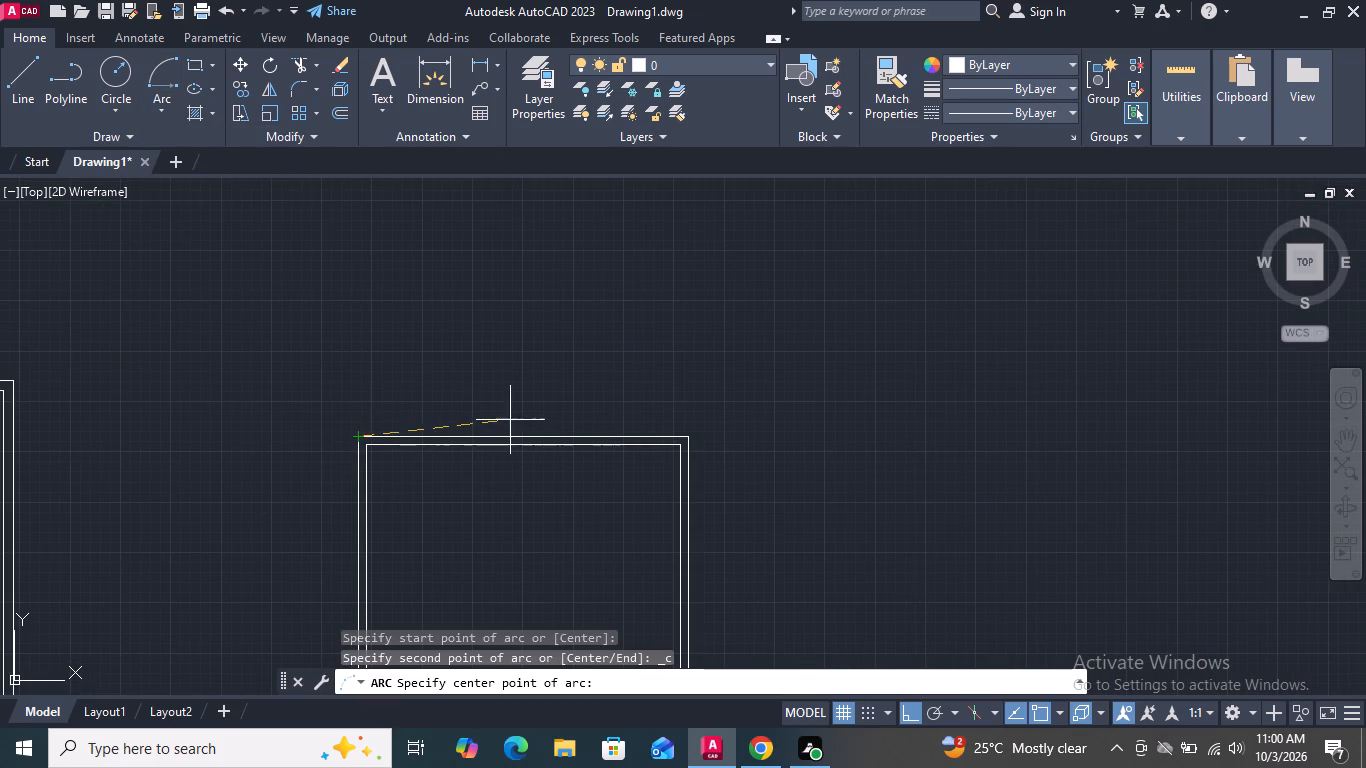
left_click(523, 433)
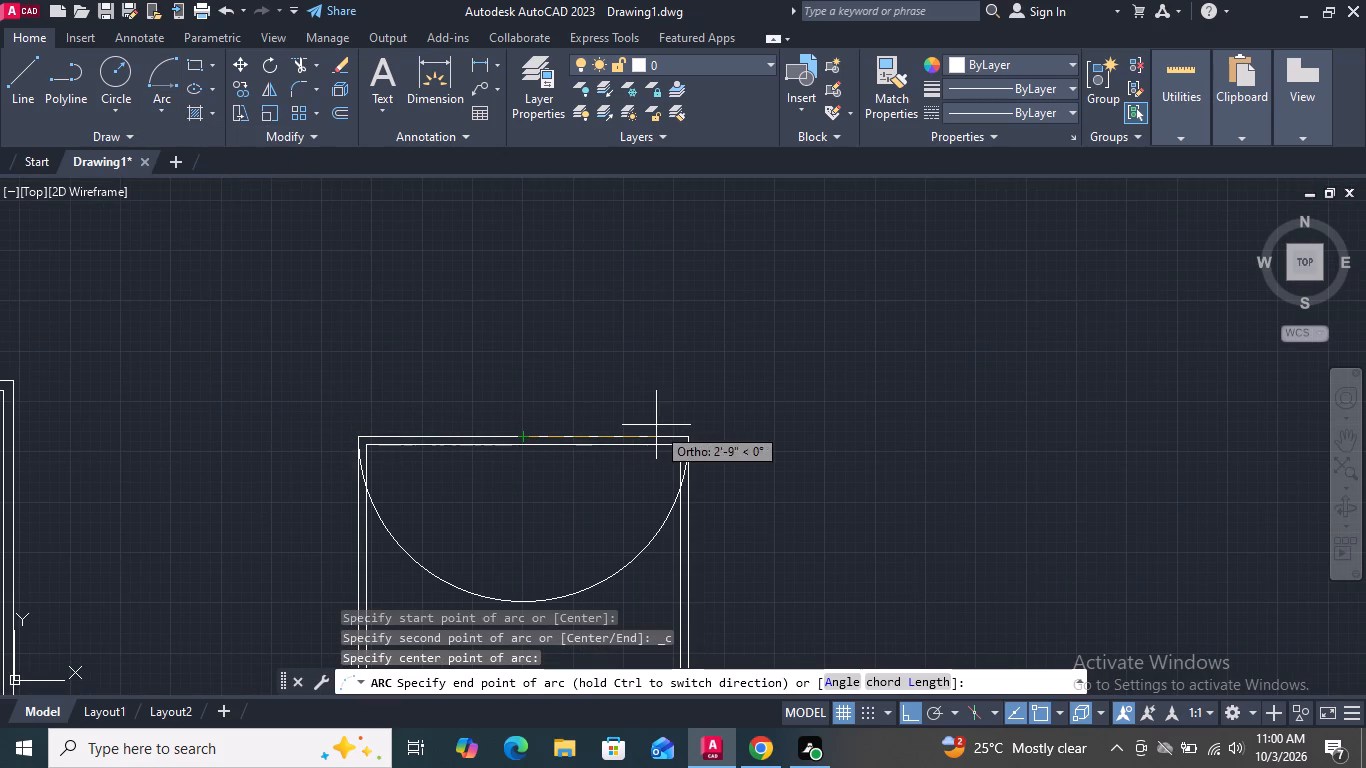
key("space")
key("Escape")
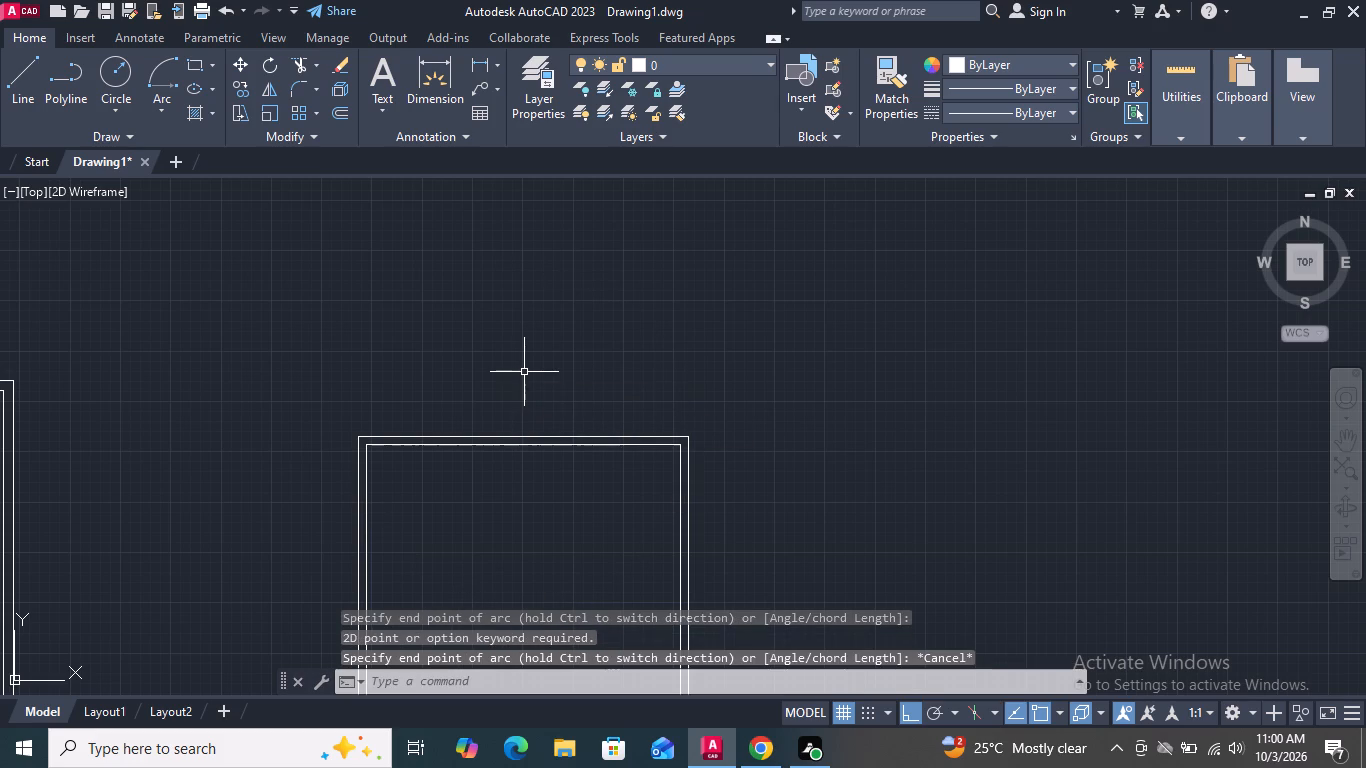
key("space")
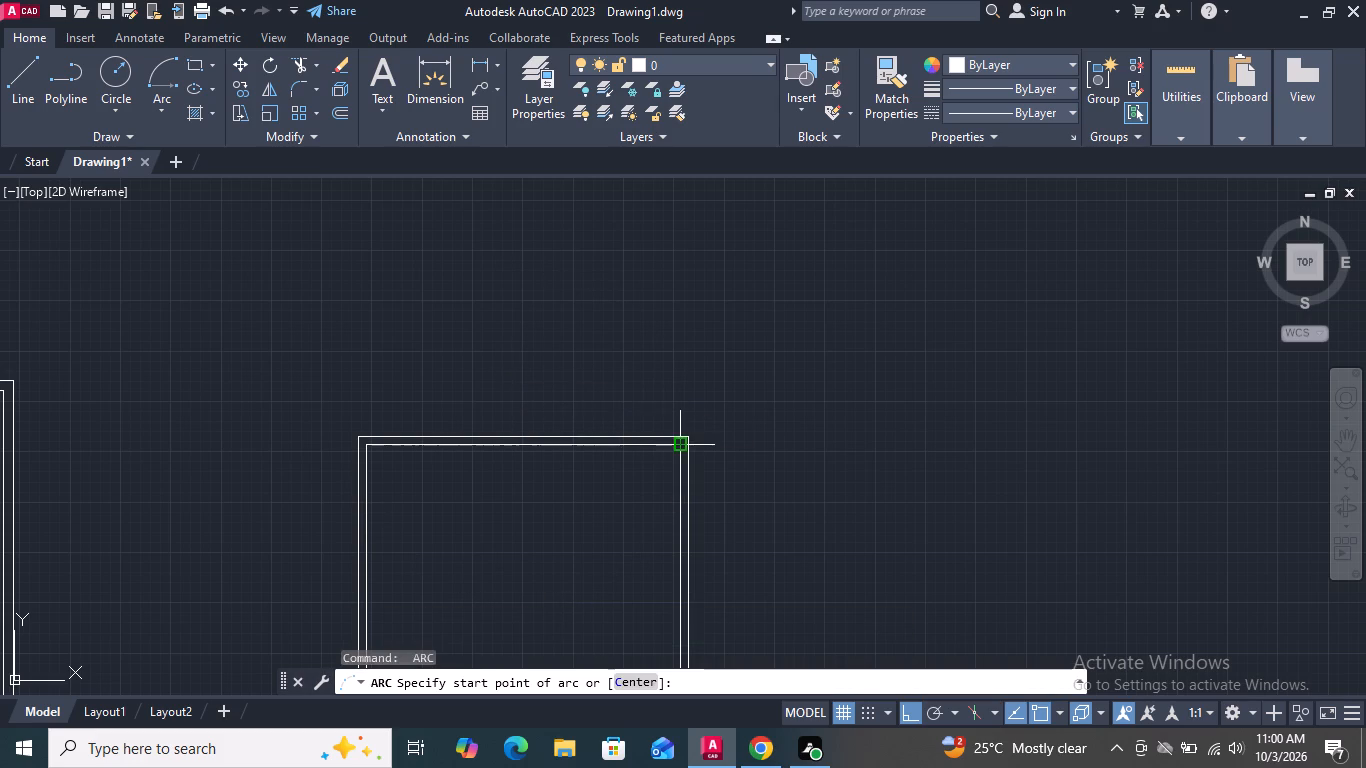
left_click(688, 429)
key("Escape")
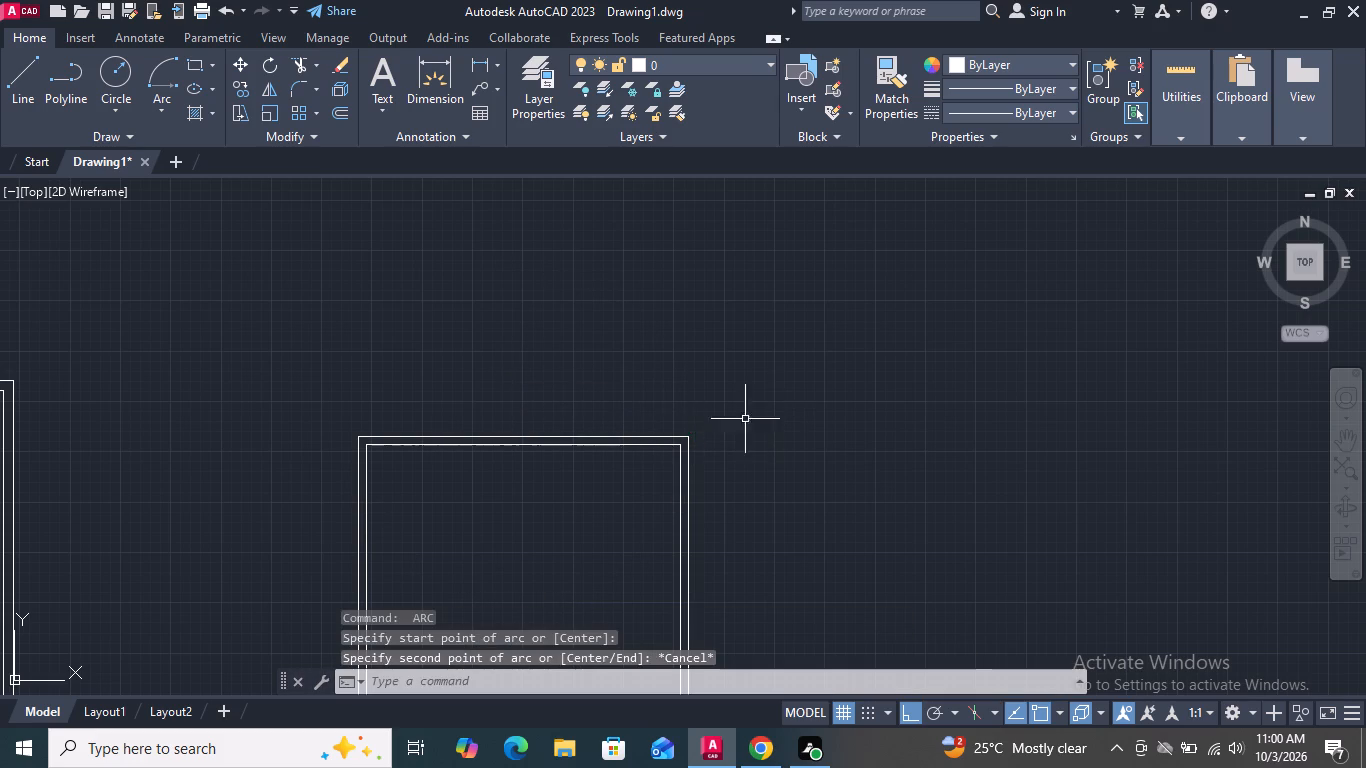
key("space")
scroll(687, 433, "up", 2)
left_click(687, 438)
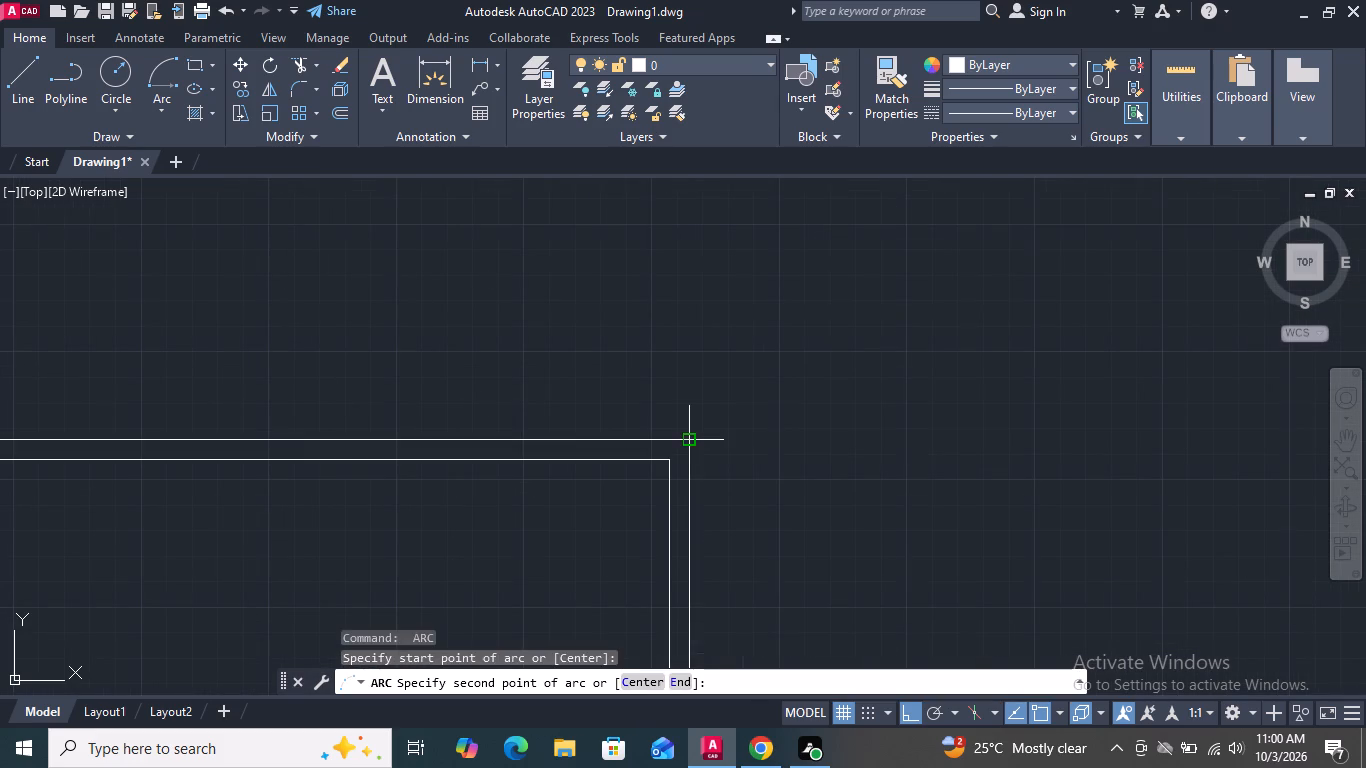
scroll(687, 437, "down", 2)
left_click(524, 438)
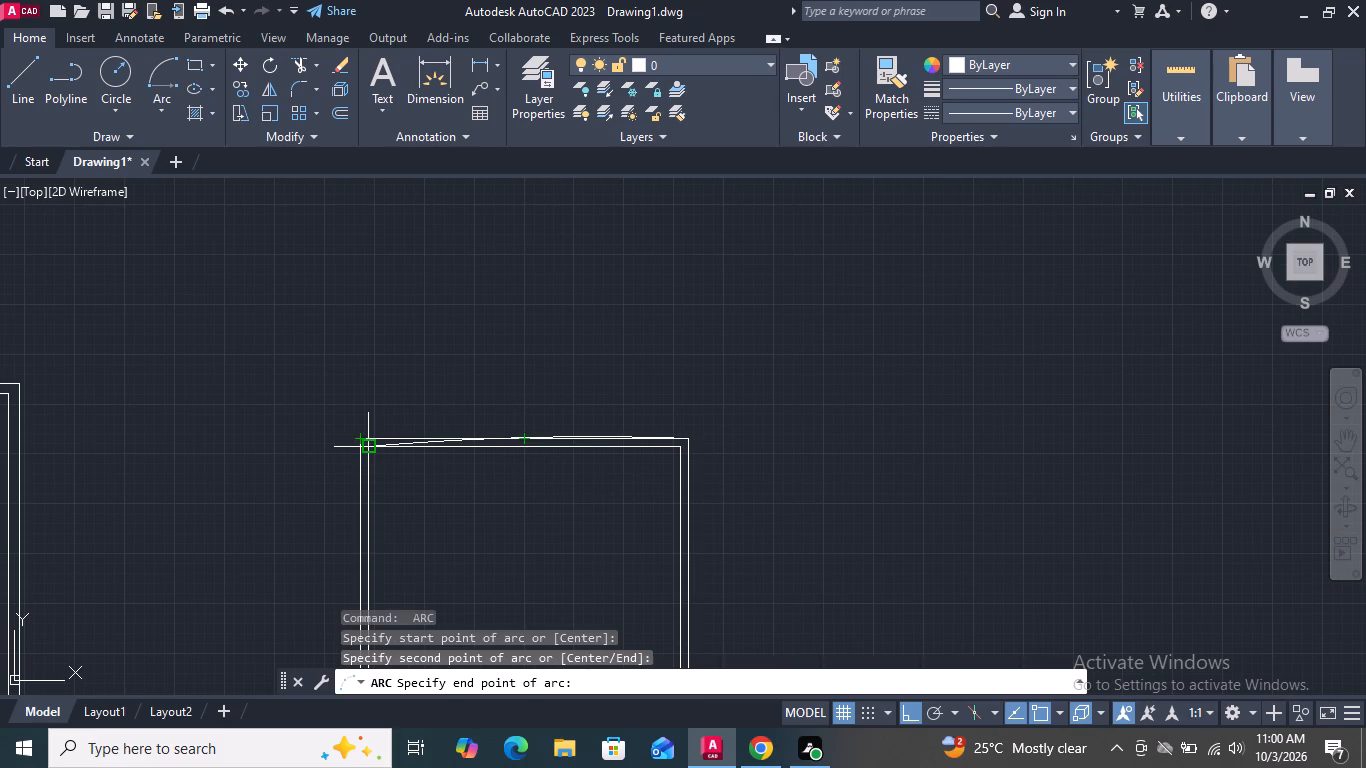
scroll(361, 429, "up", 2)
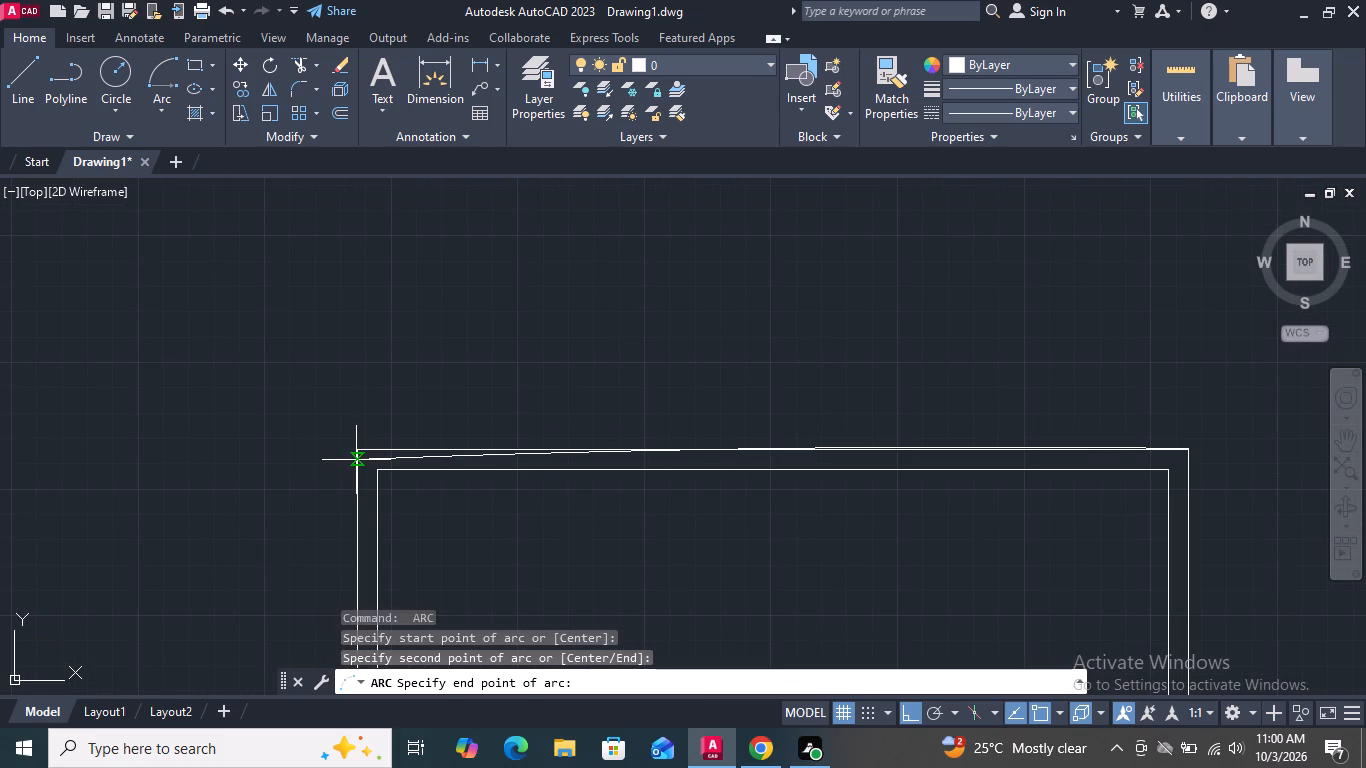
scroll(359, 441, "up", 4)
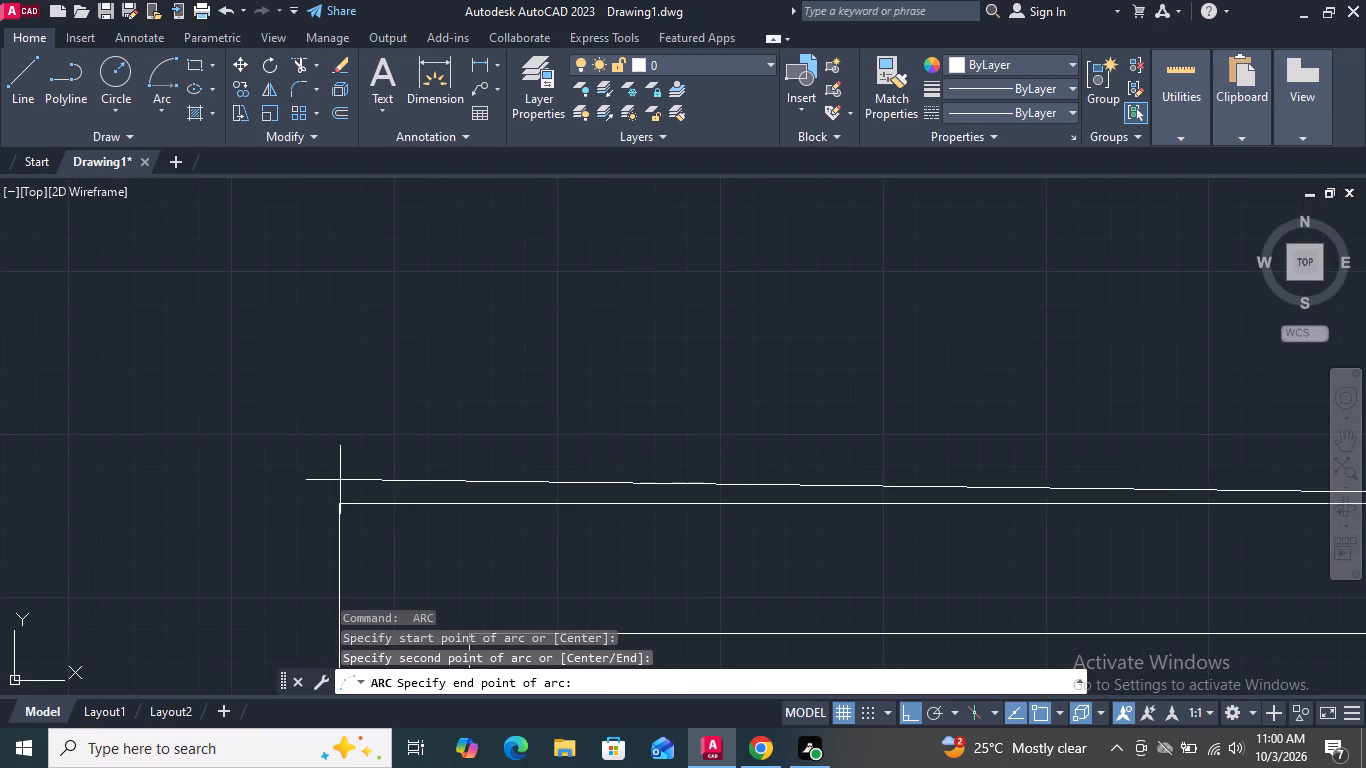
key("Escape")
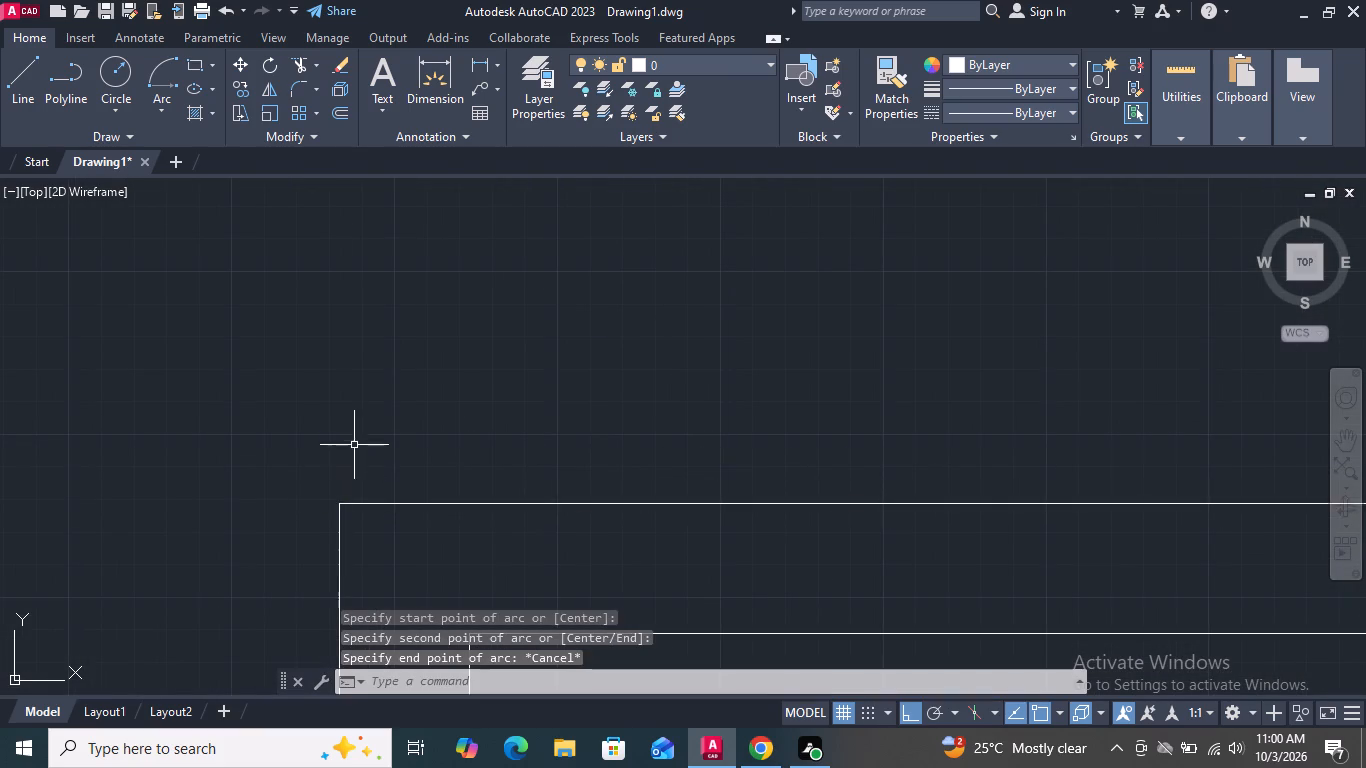
Draw a semicircular start-center-end arc over the new door's outer frame, from its top-right corner to its top-left corner, centered on the top edge.
scroll(356, 438, "down", 3)
left_click(166, 113)
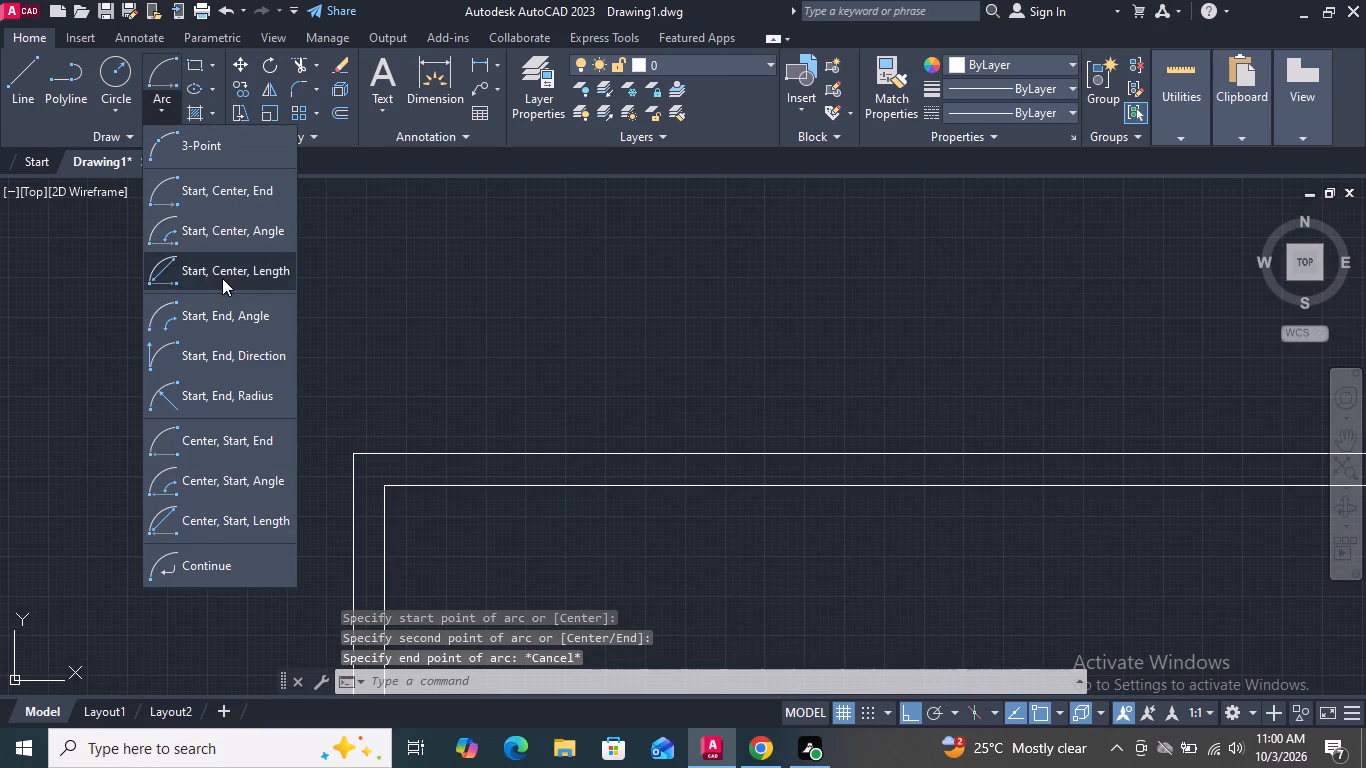
left_click(214, 190)
scroll(146, 355, "down", 2)
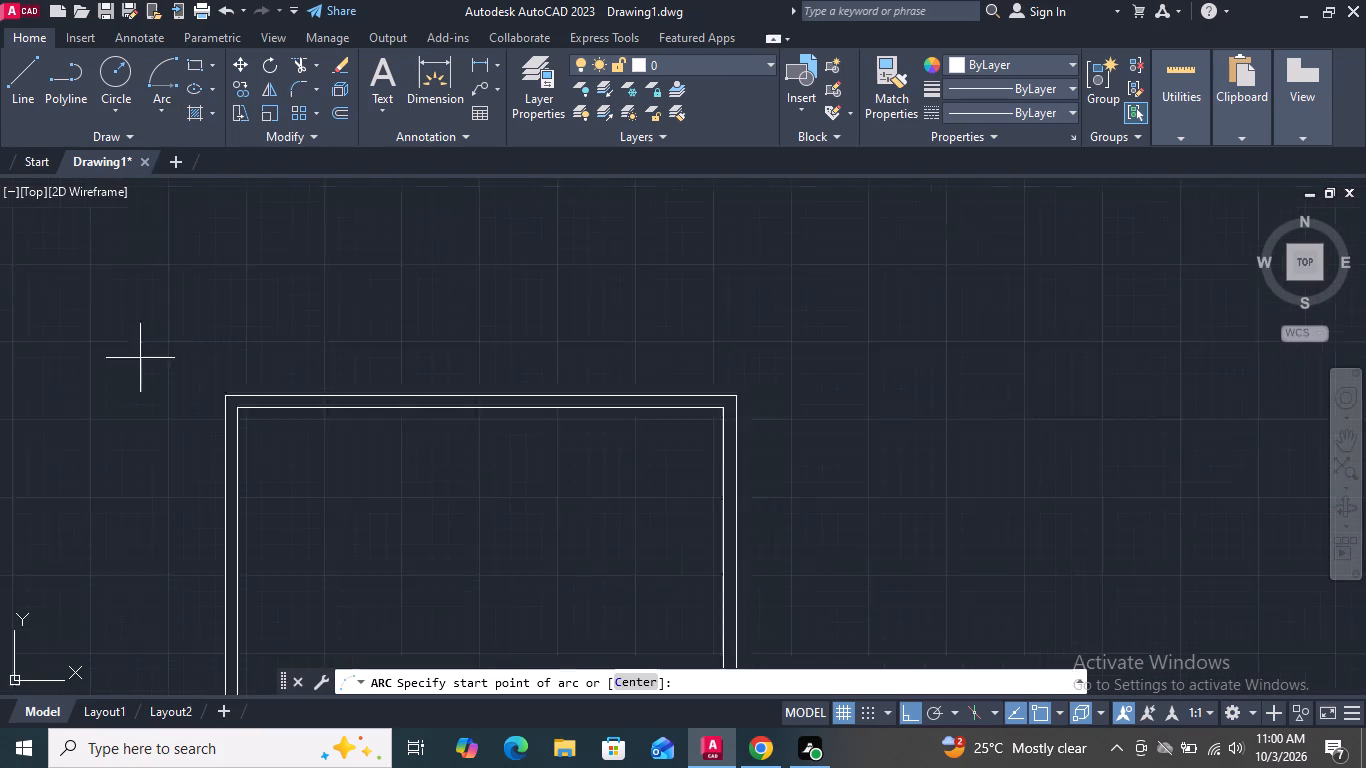
scroll(140, 358, "down", 1)
scroll(487, 348, "up", 2)
left_click(549, 435)
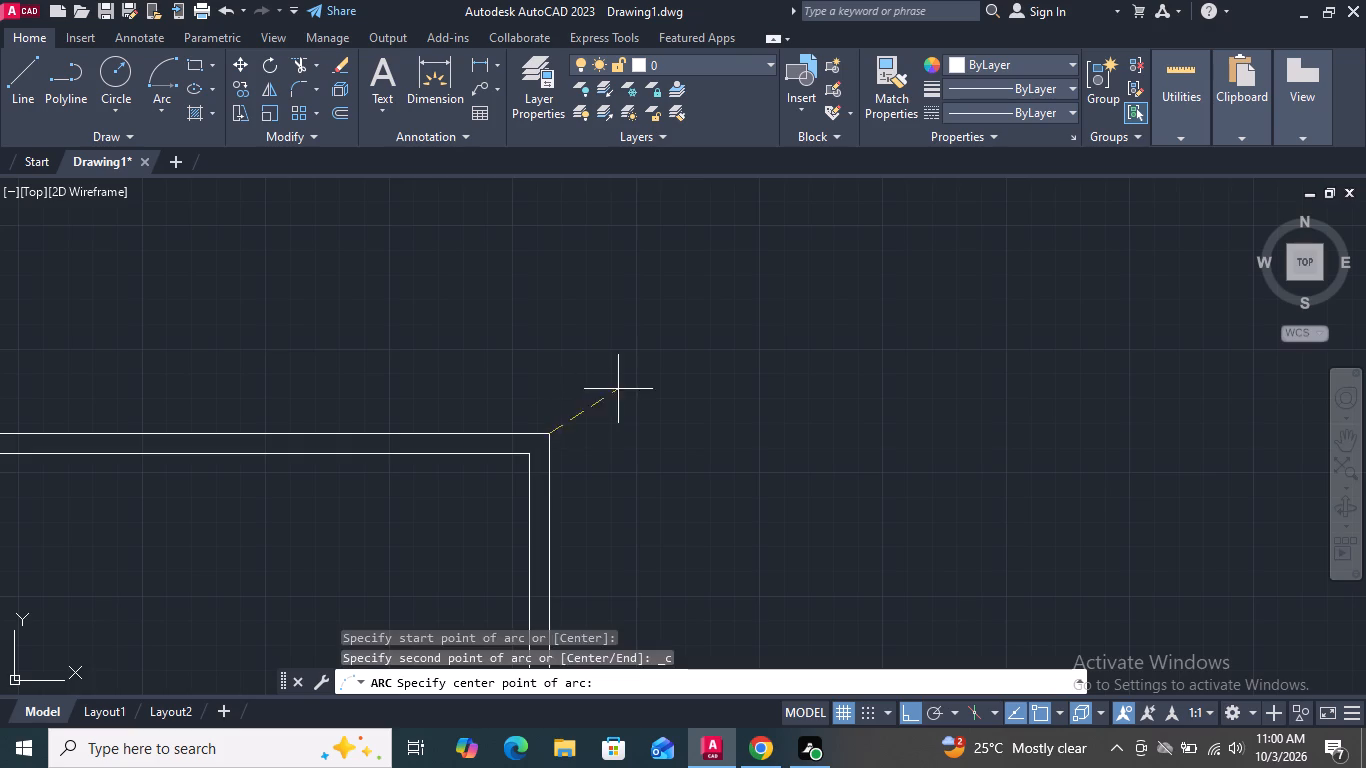
scroll(618, 389, "down", 3)
scroll(483, 405, "up", 2)
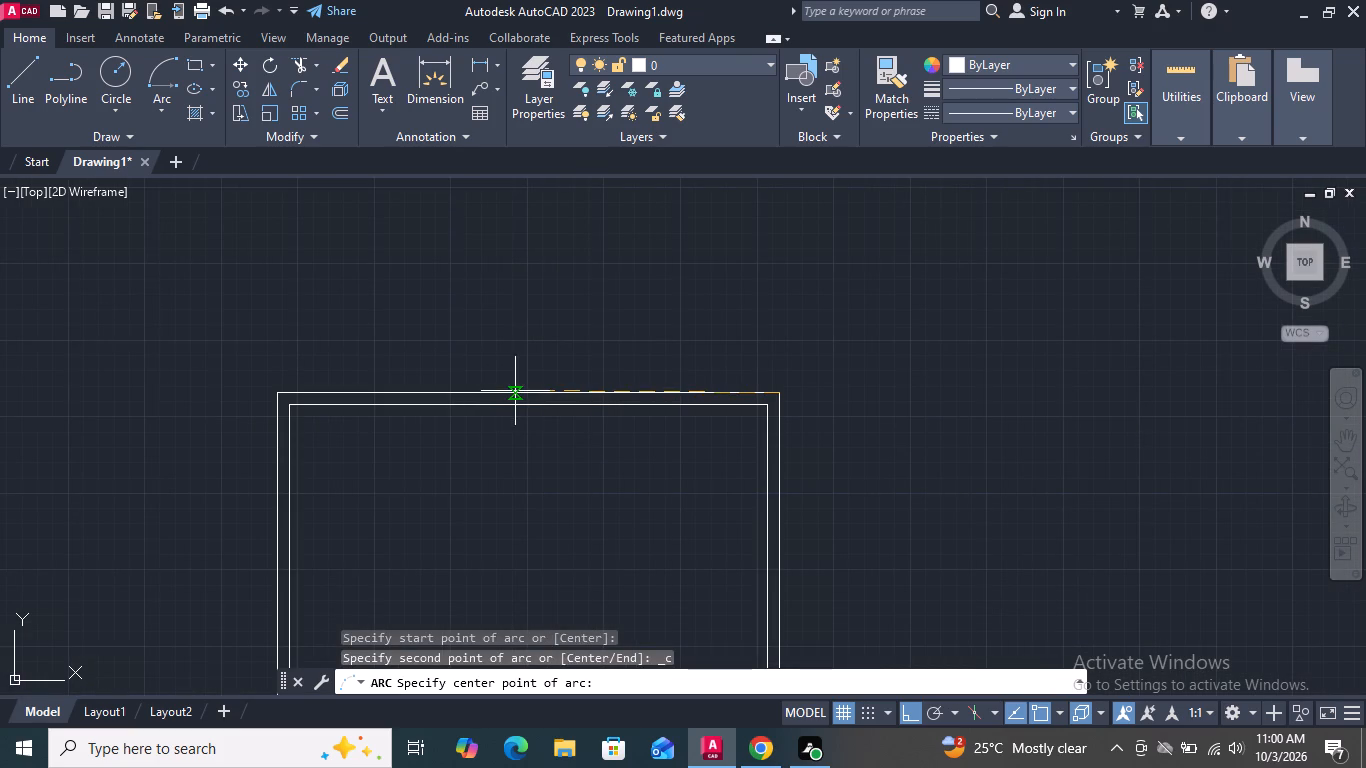
left_click(526, 390)
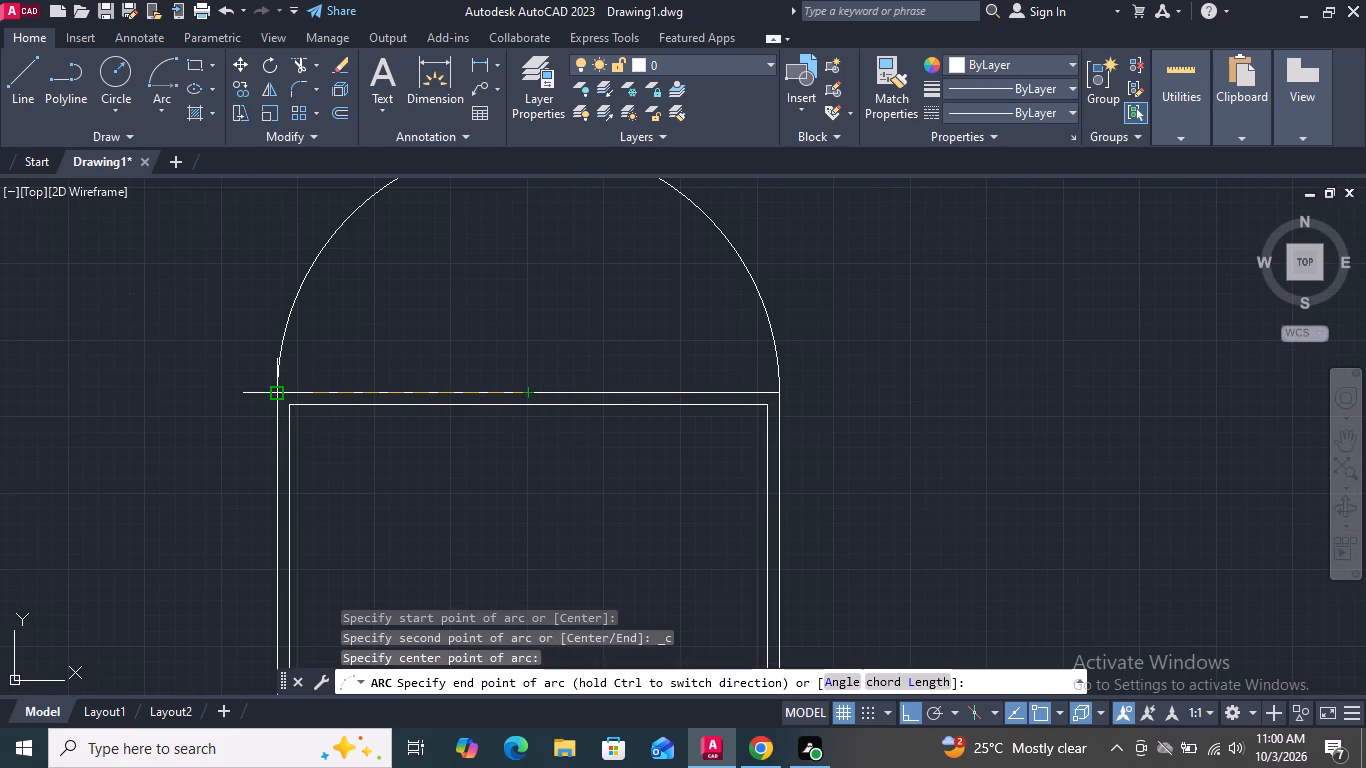
left_click(281, 391)
scroll(493, 385, "down", 3)
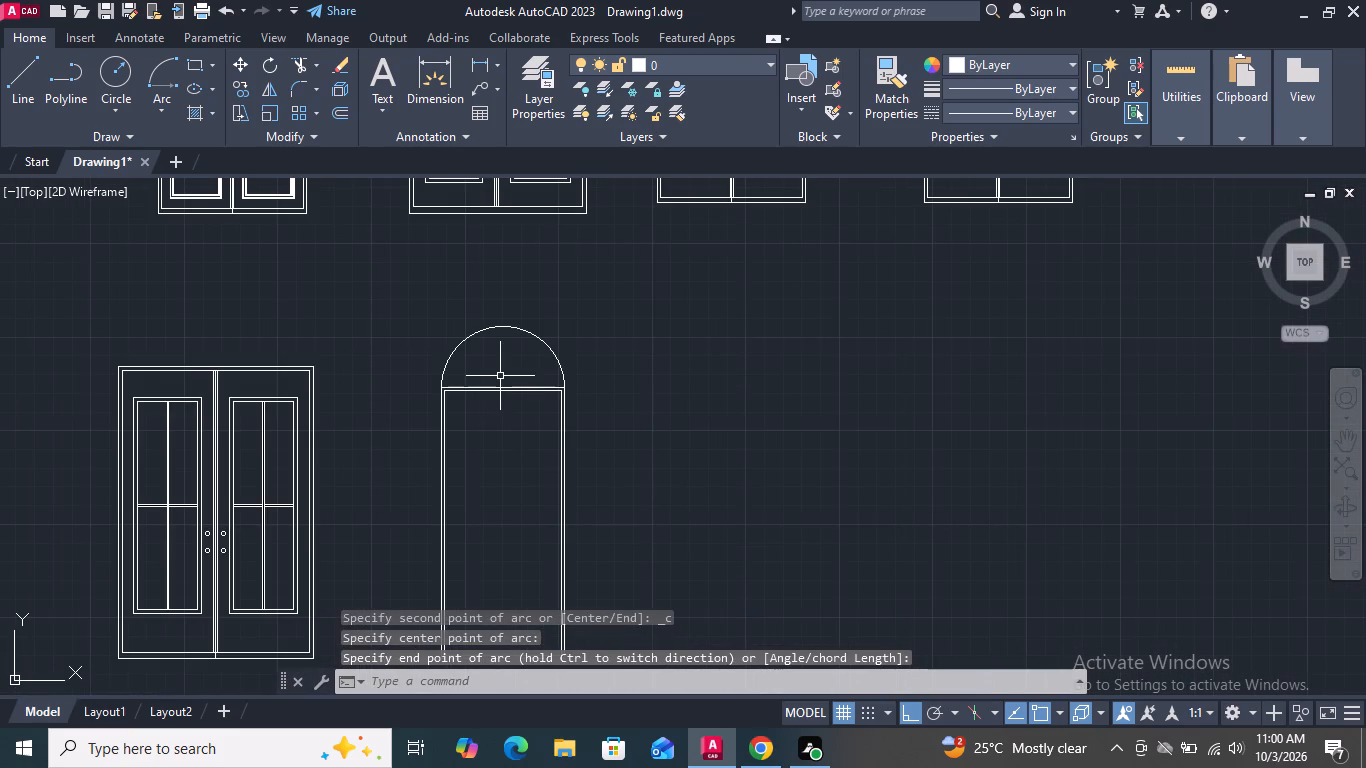
key("Escape")
Flatten the arch by stretching its crown straight down about 11", keeping both ends on the frame corners.
scroll(506, 368, "down", 1)
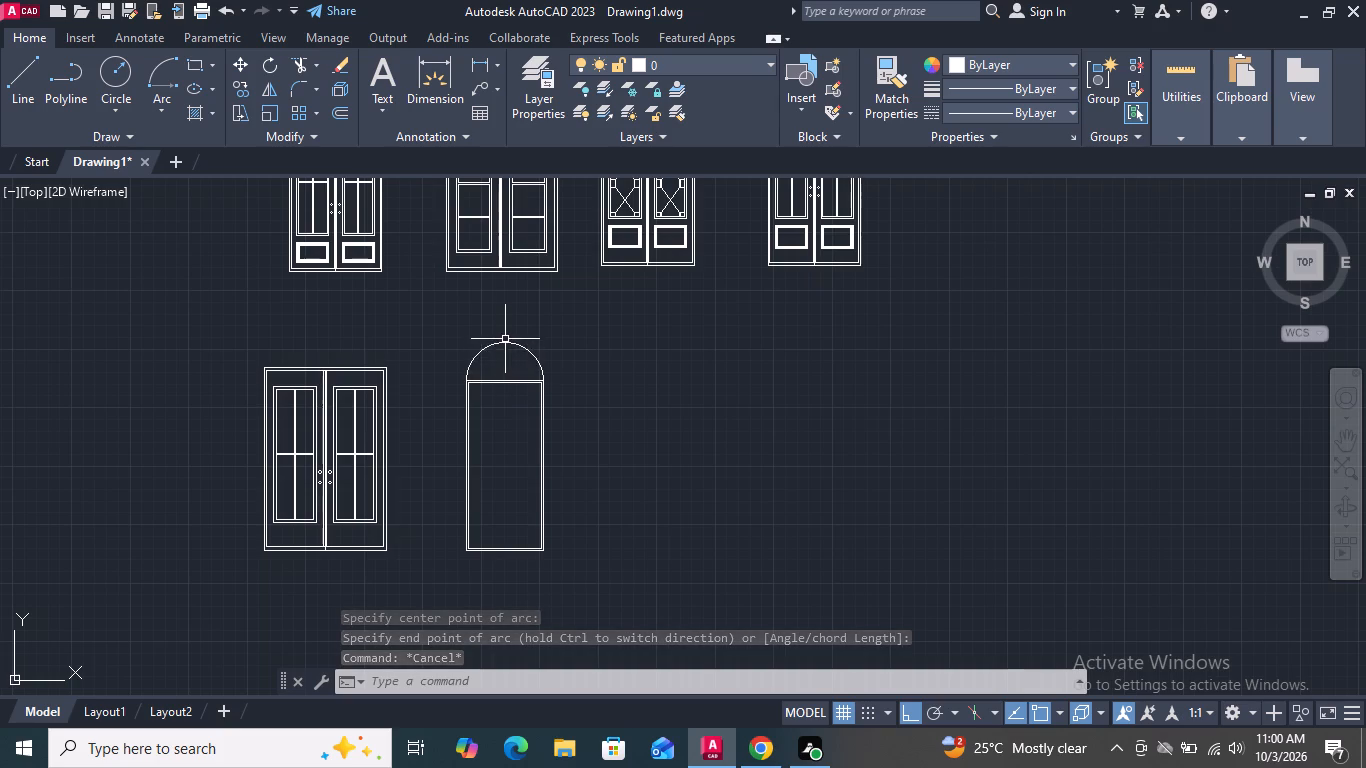
left_click(505, 342)
scroll(505, 369, "up", 3)
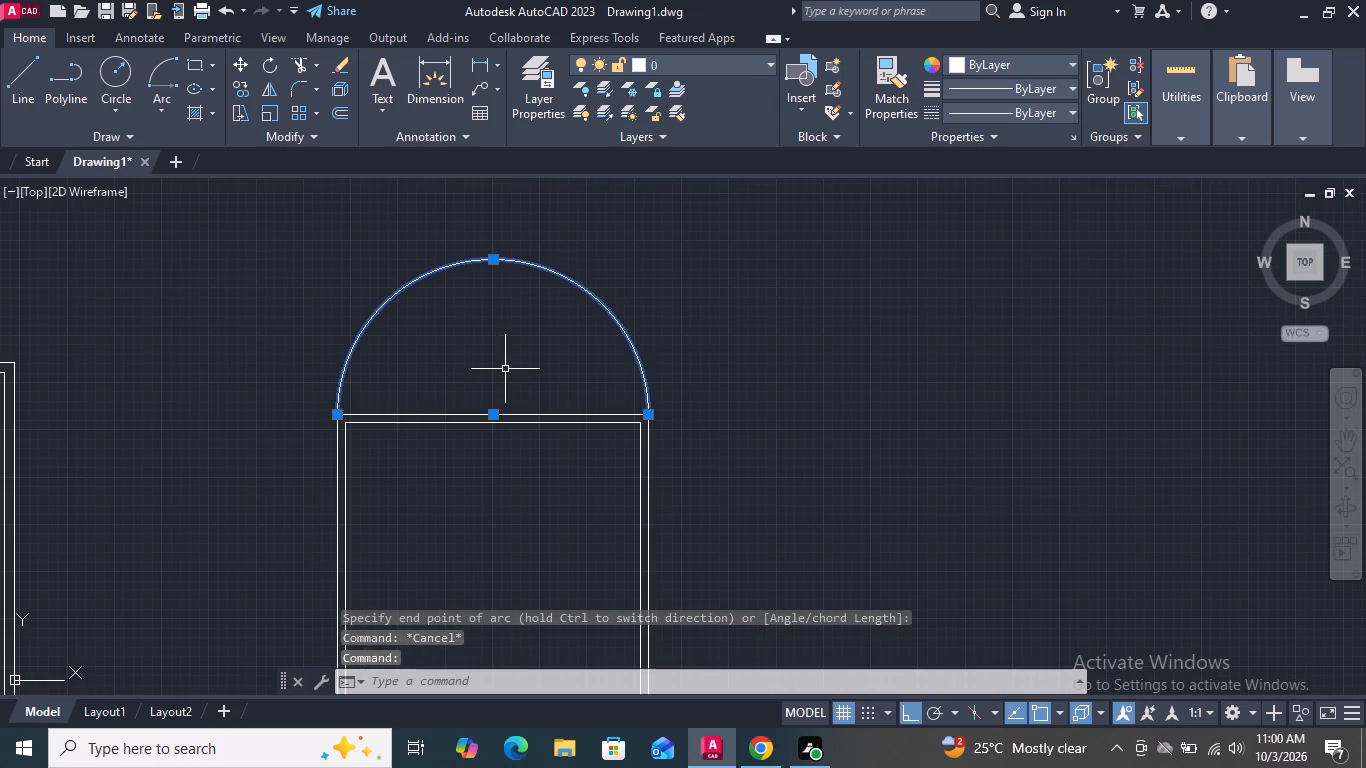
scroll(505, 369, "up", 1)
left_click(488, 193)
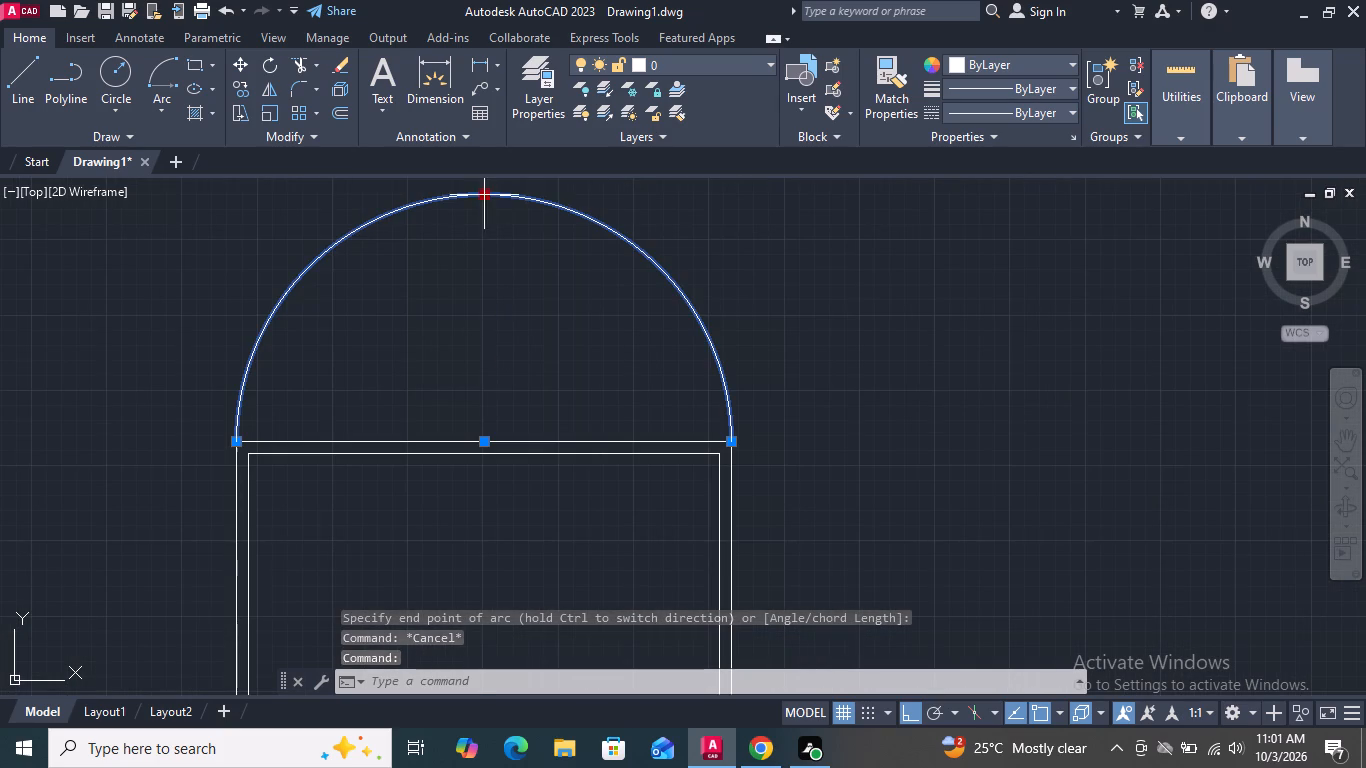
left_click(485, 261)
scroll(504, 337, "down", 3)
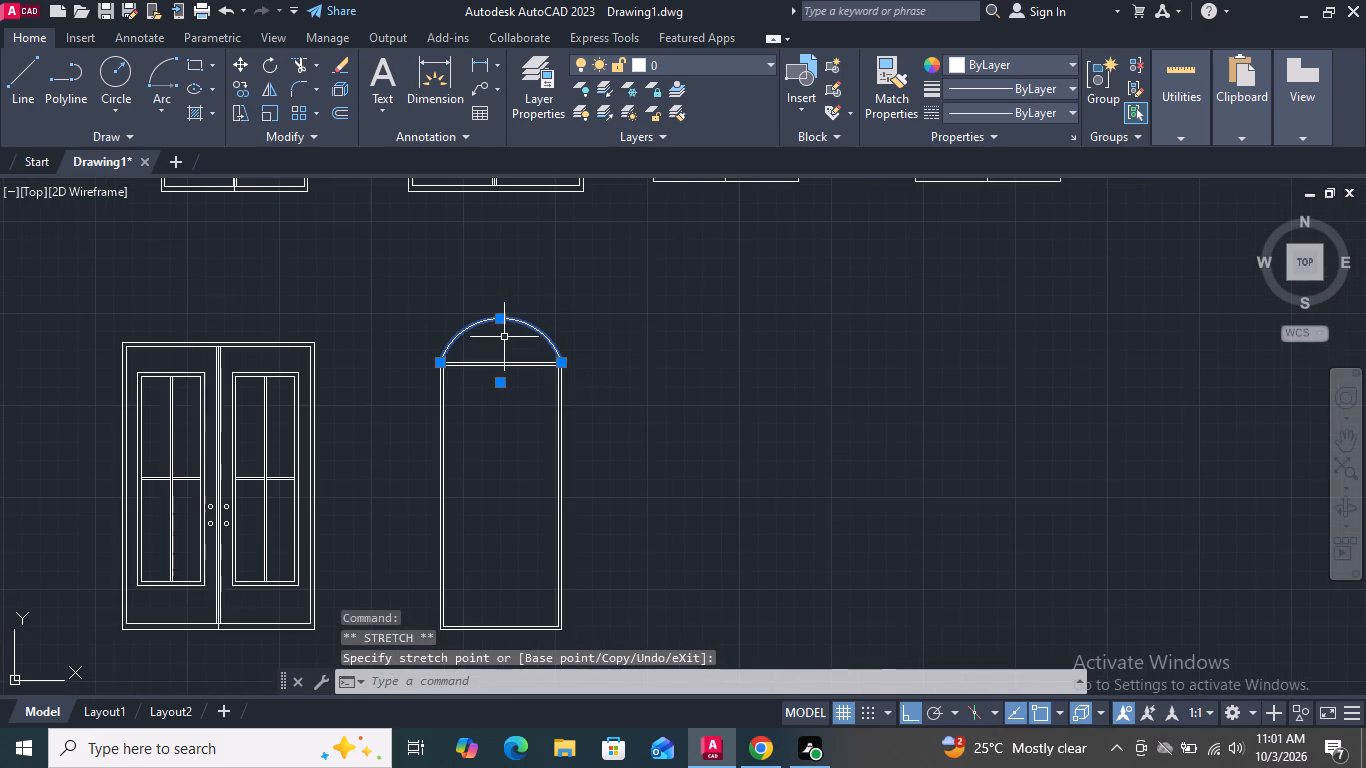
key("space")
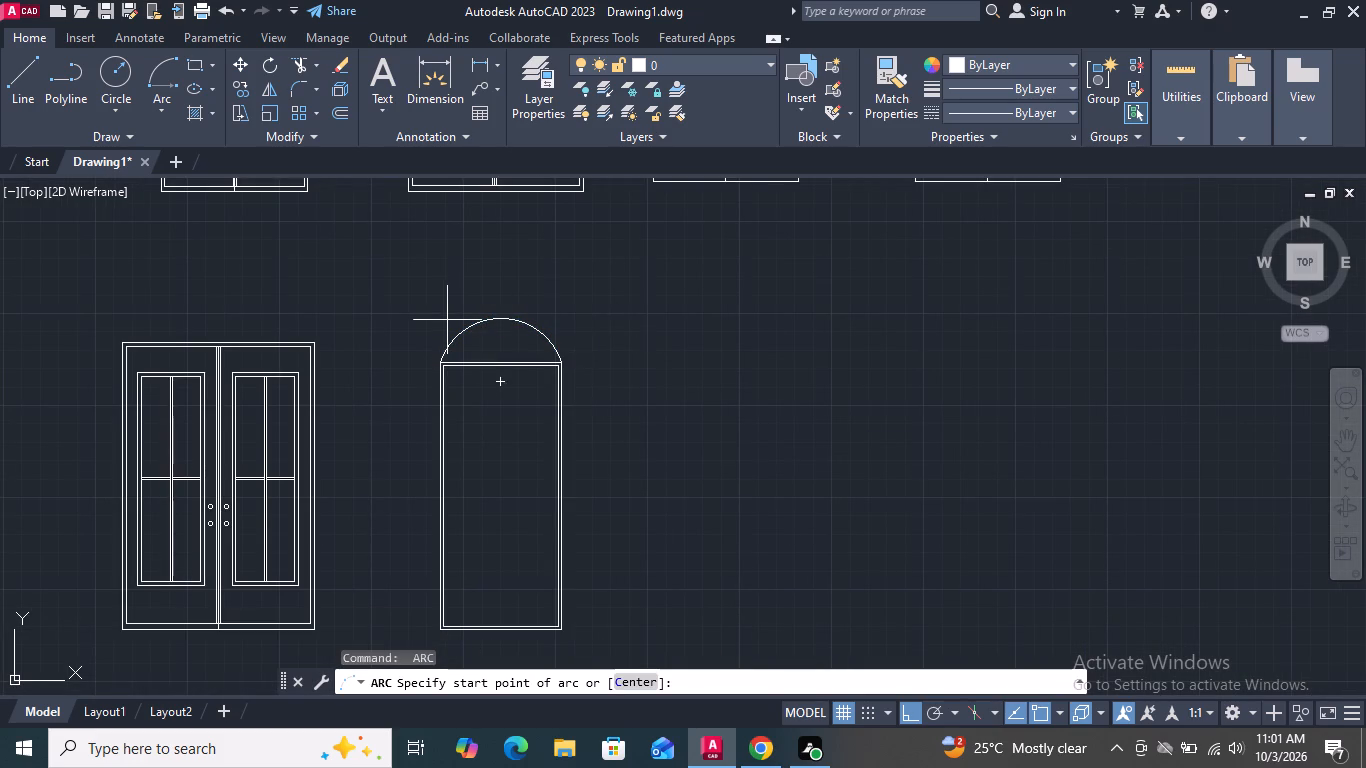
scroll(447, 320, "up", 2)
key("Escape")
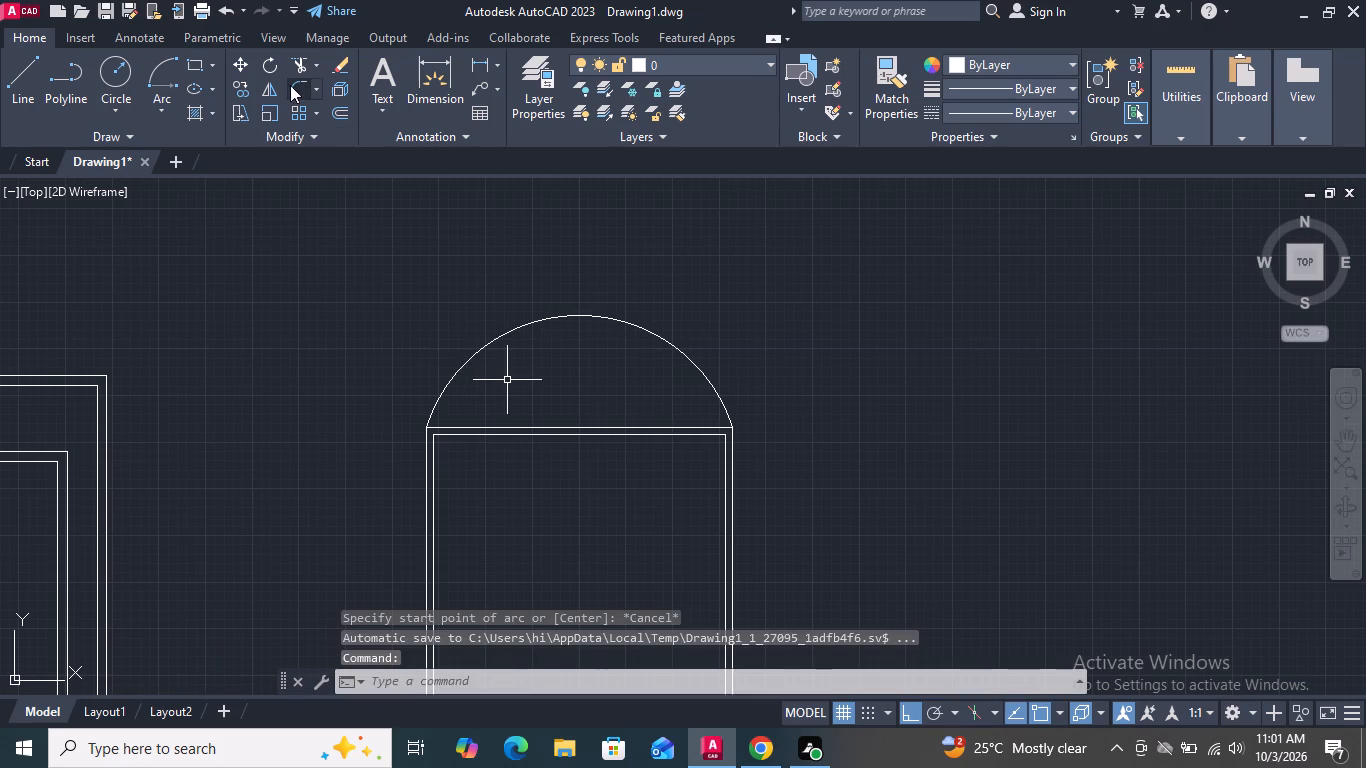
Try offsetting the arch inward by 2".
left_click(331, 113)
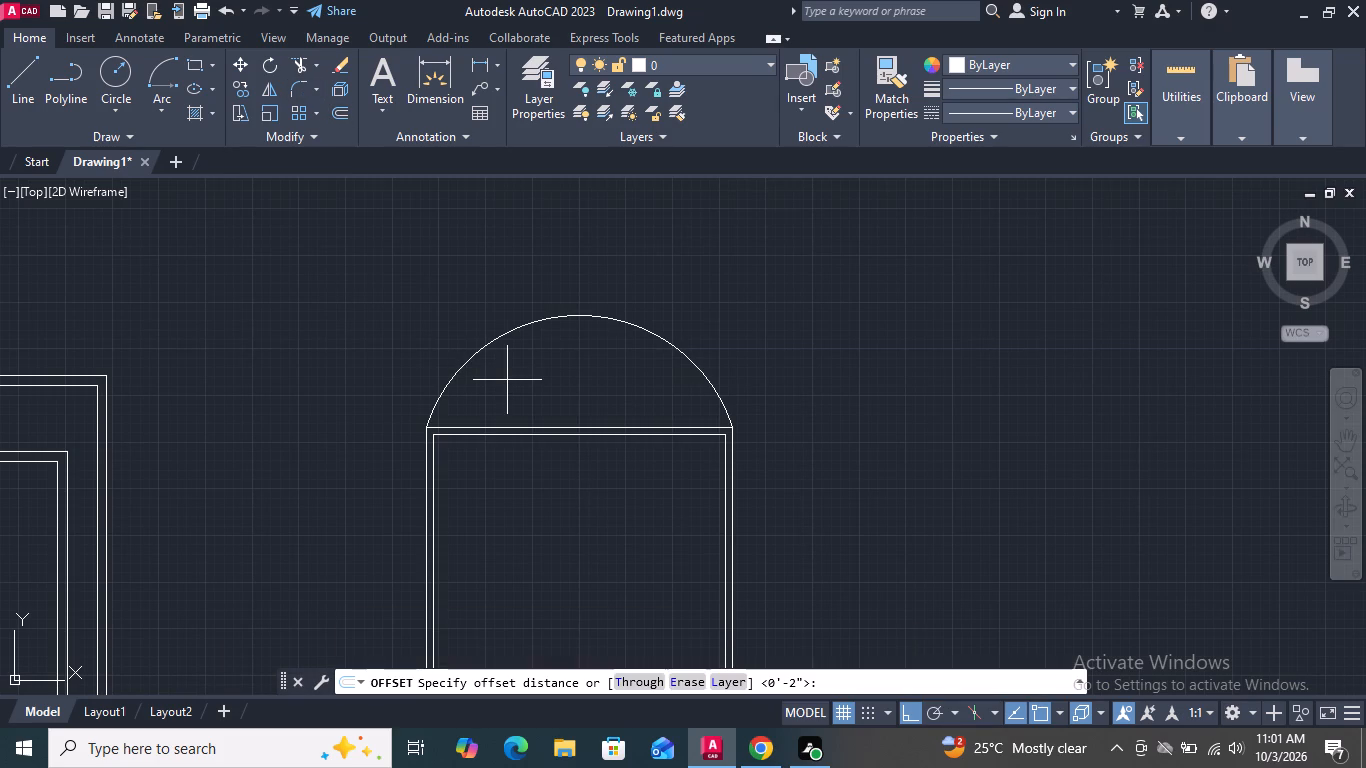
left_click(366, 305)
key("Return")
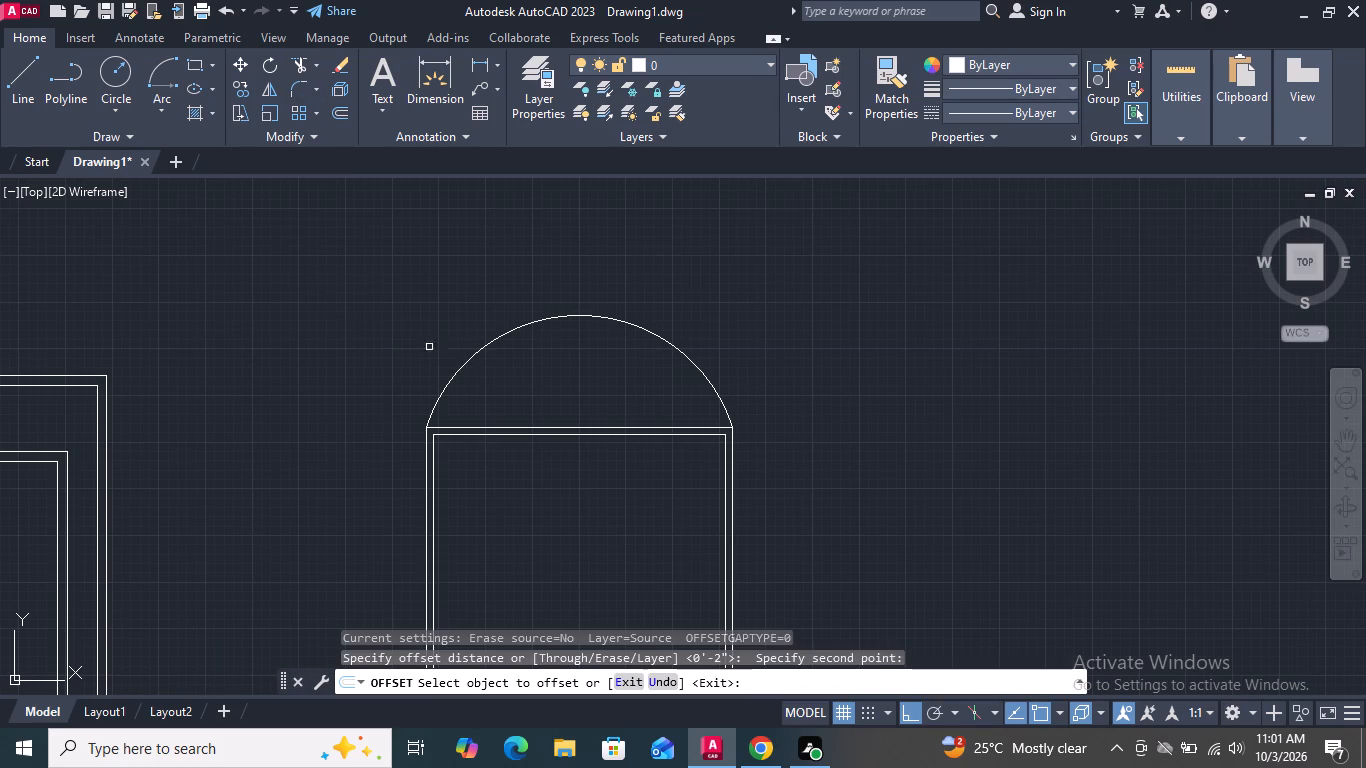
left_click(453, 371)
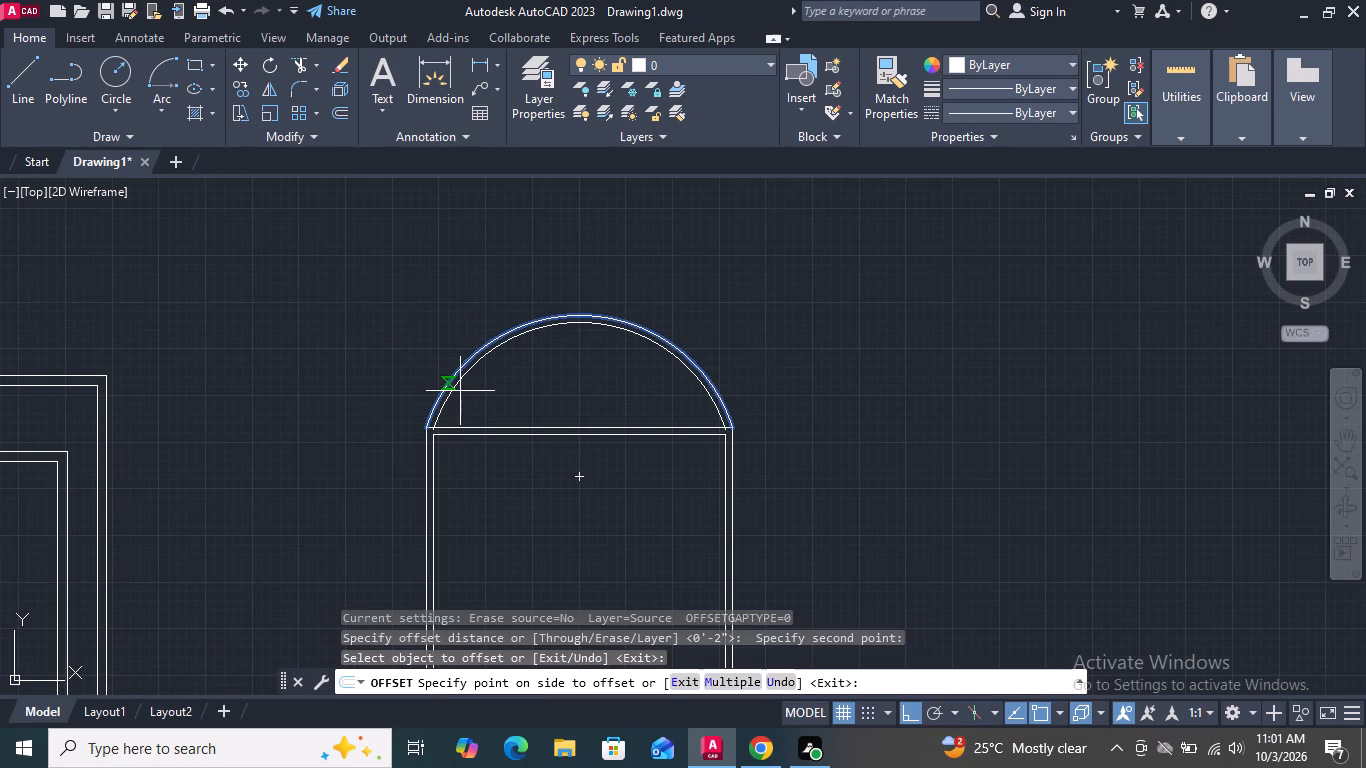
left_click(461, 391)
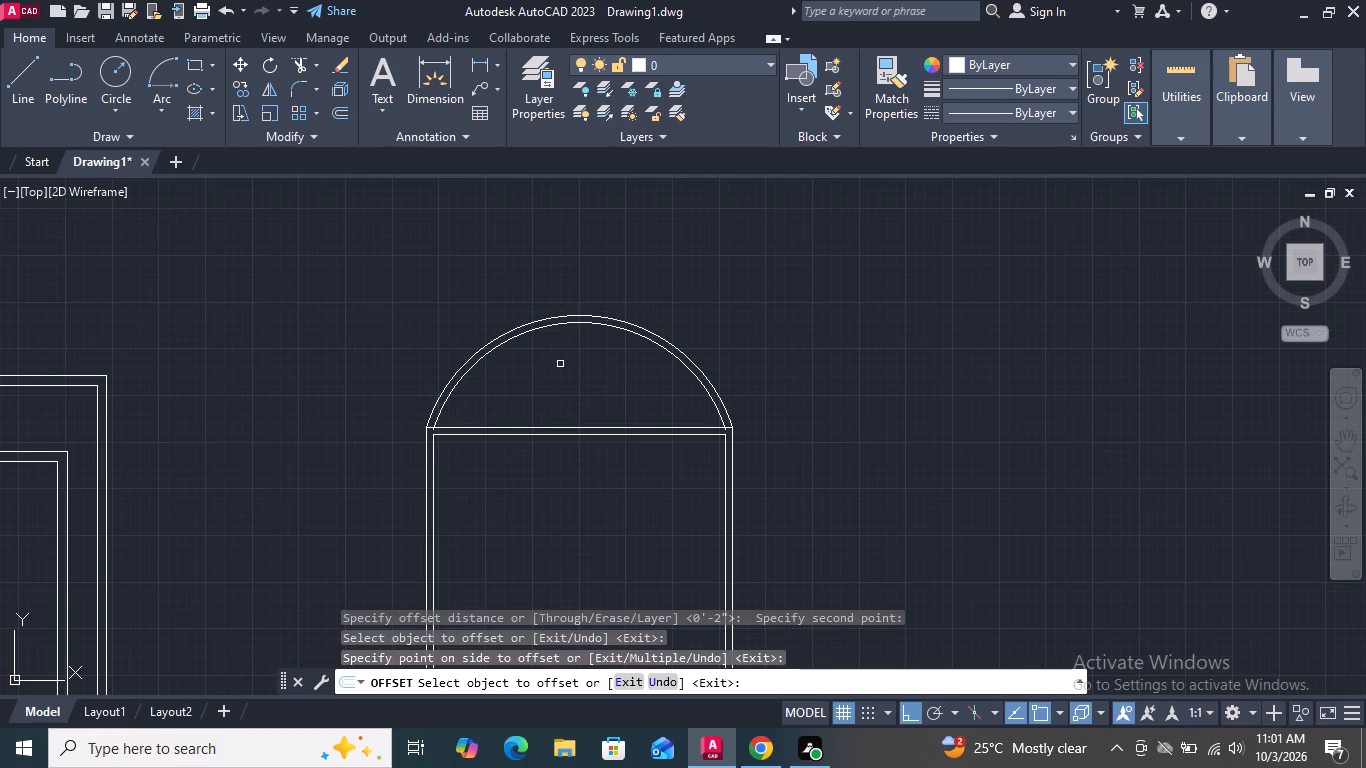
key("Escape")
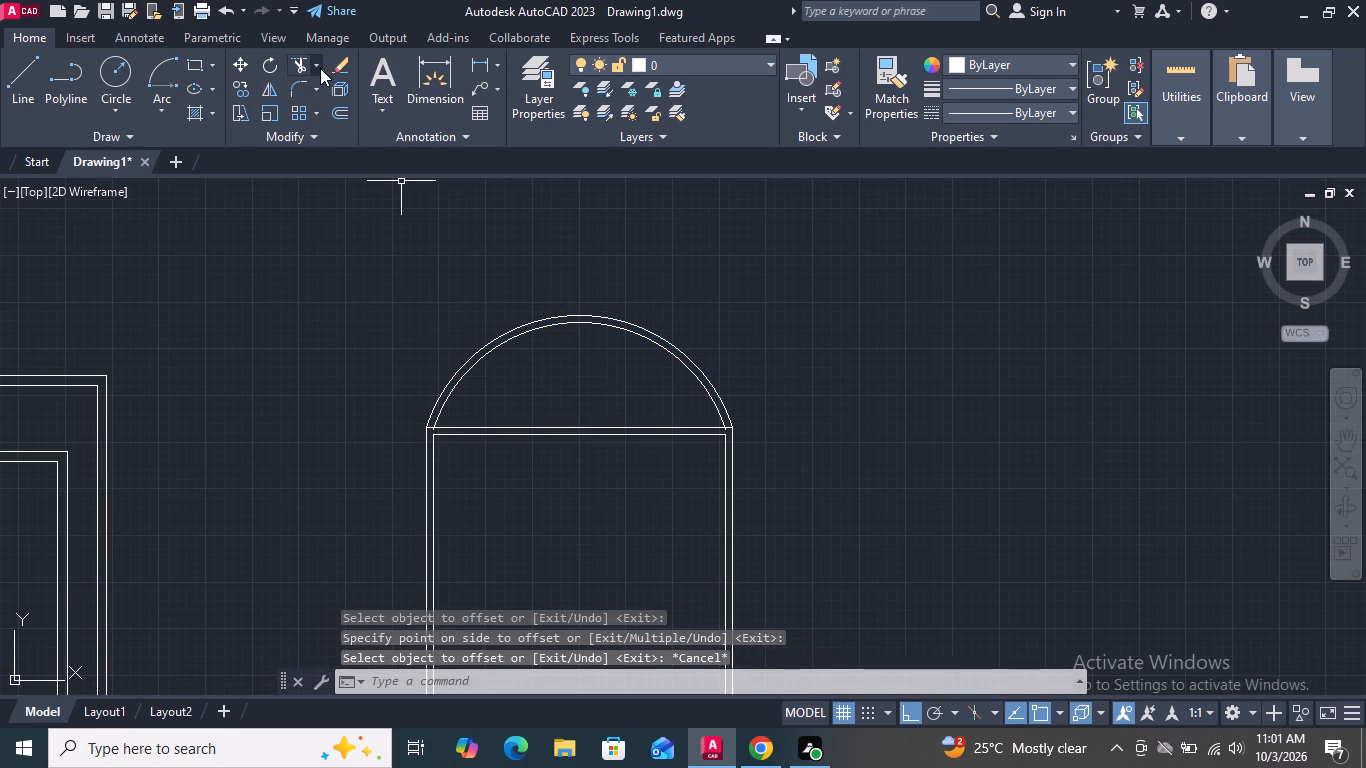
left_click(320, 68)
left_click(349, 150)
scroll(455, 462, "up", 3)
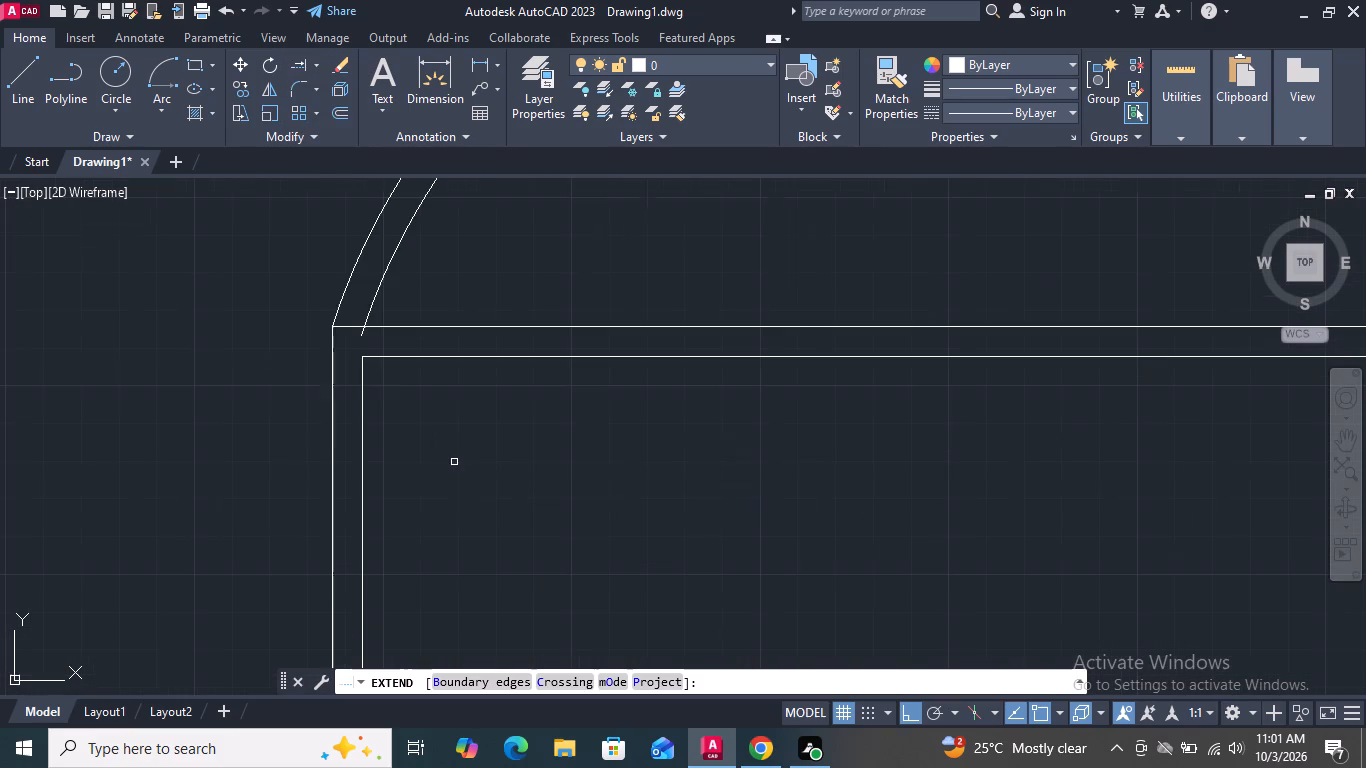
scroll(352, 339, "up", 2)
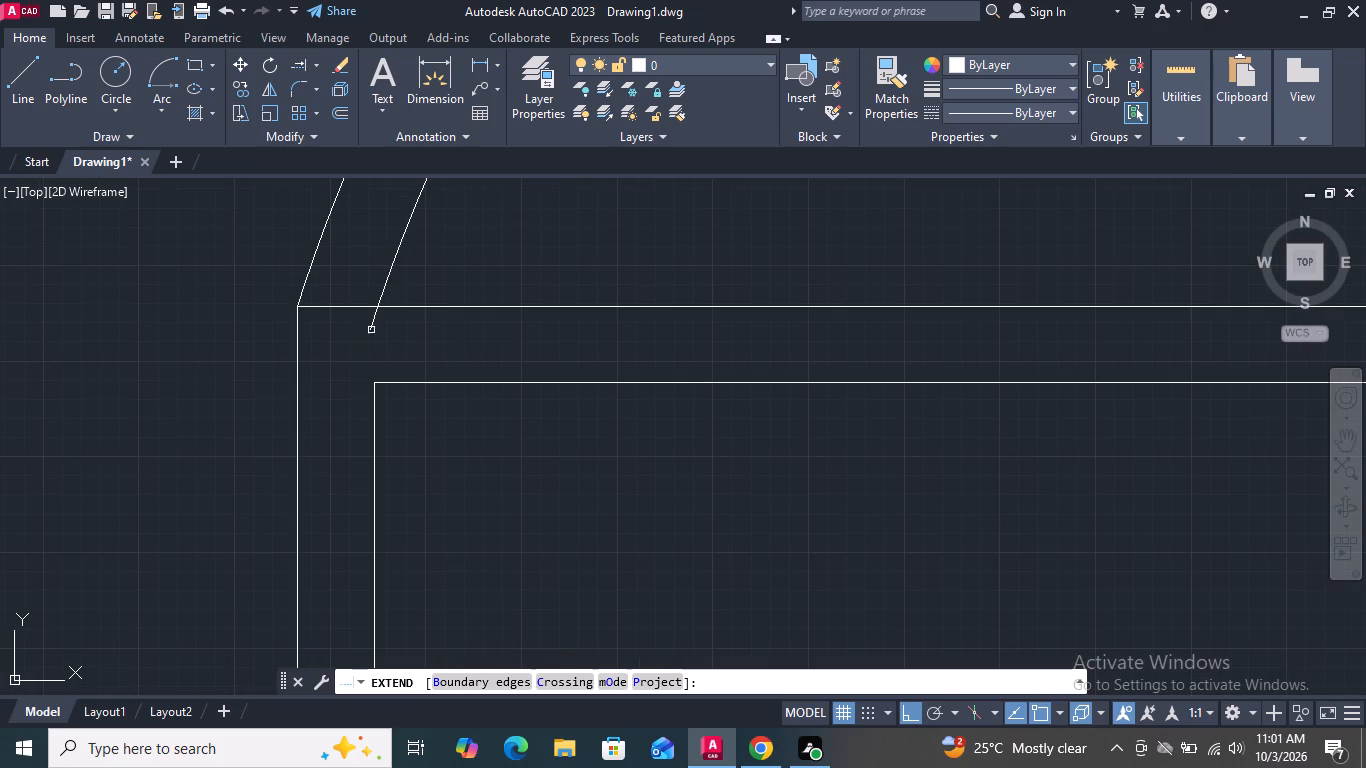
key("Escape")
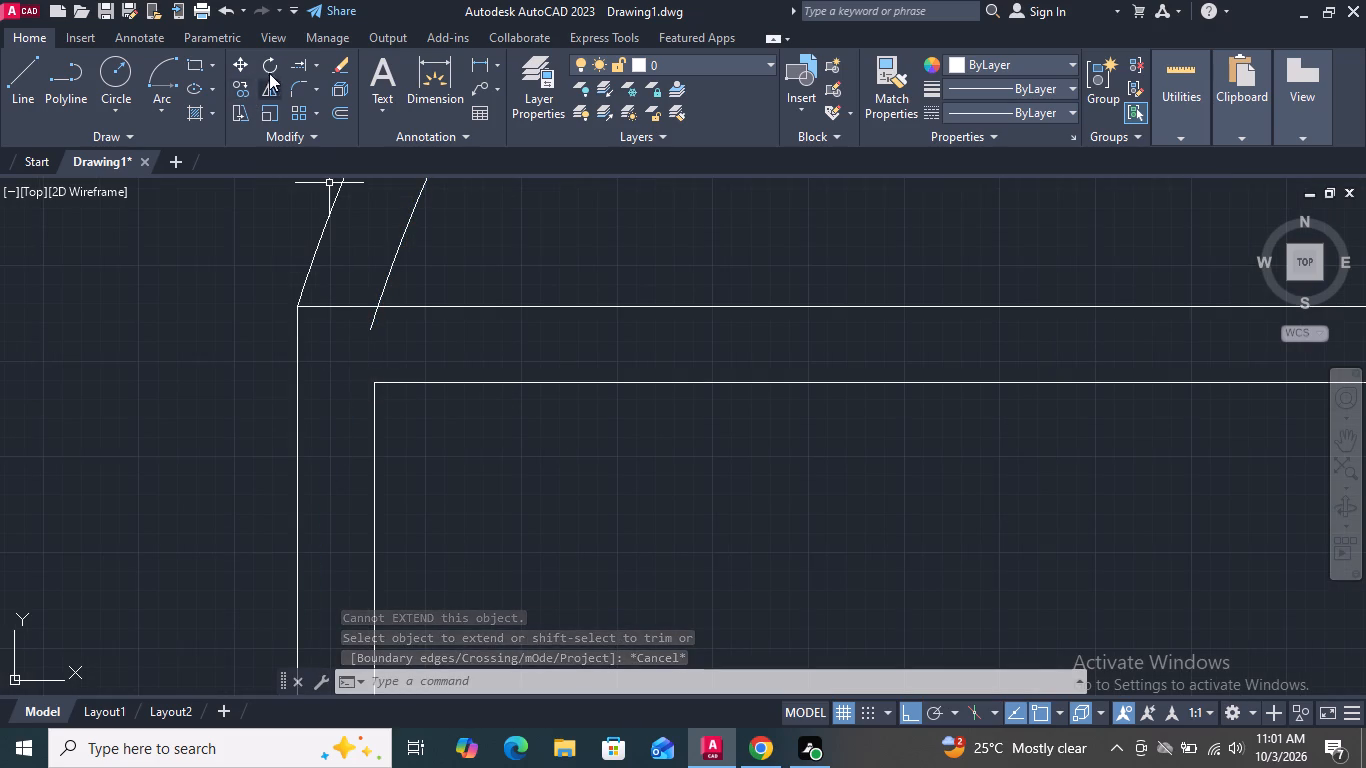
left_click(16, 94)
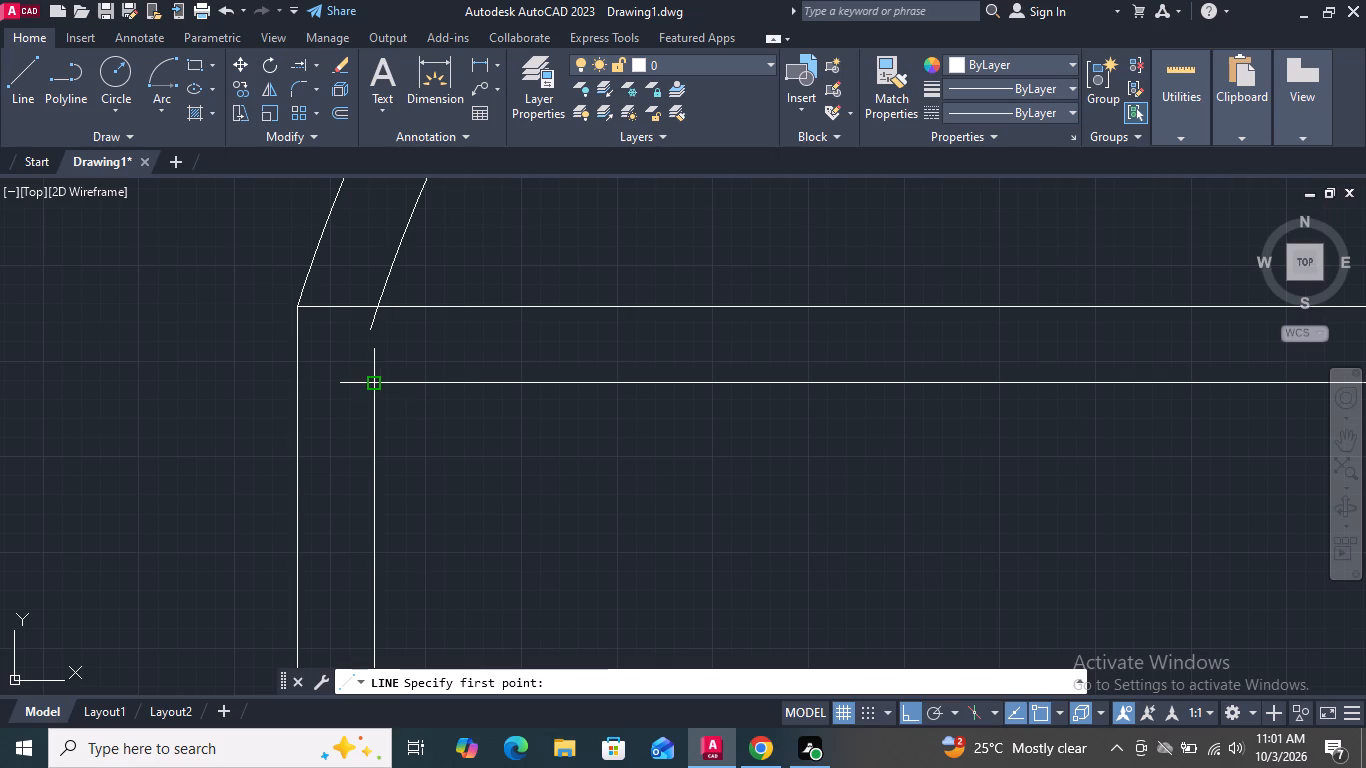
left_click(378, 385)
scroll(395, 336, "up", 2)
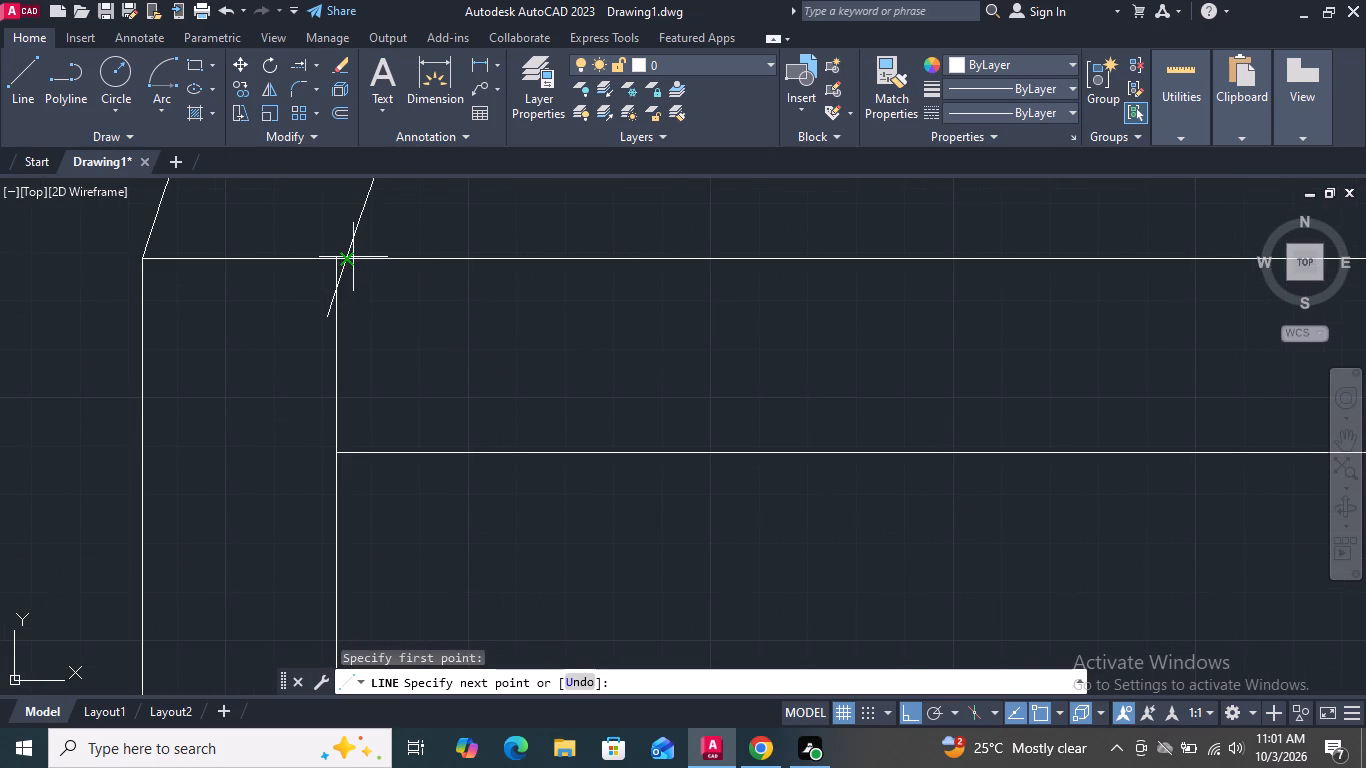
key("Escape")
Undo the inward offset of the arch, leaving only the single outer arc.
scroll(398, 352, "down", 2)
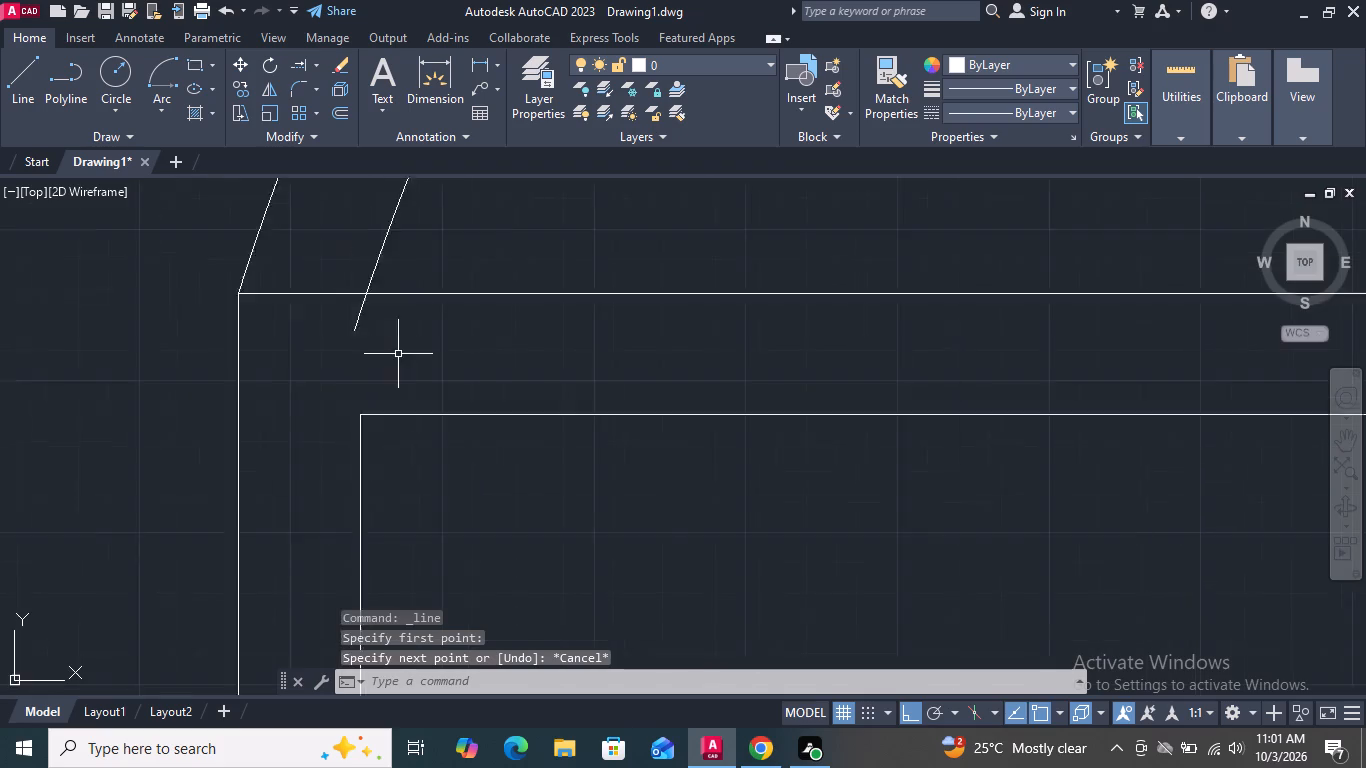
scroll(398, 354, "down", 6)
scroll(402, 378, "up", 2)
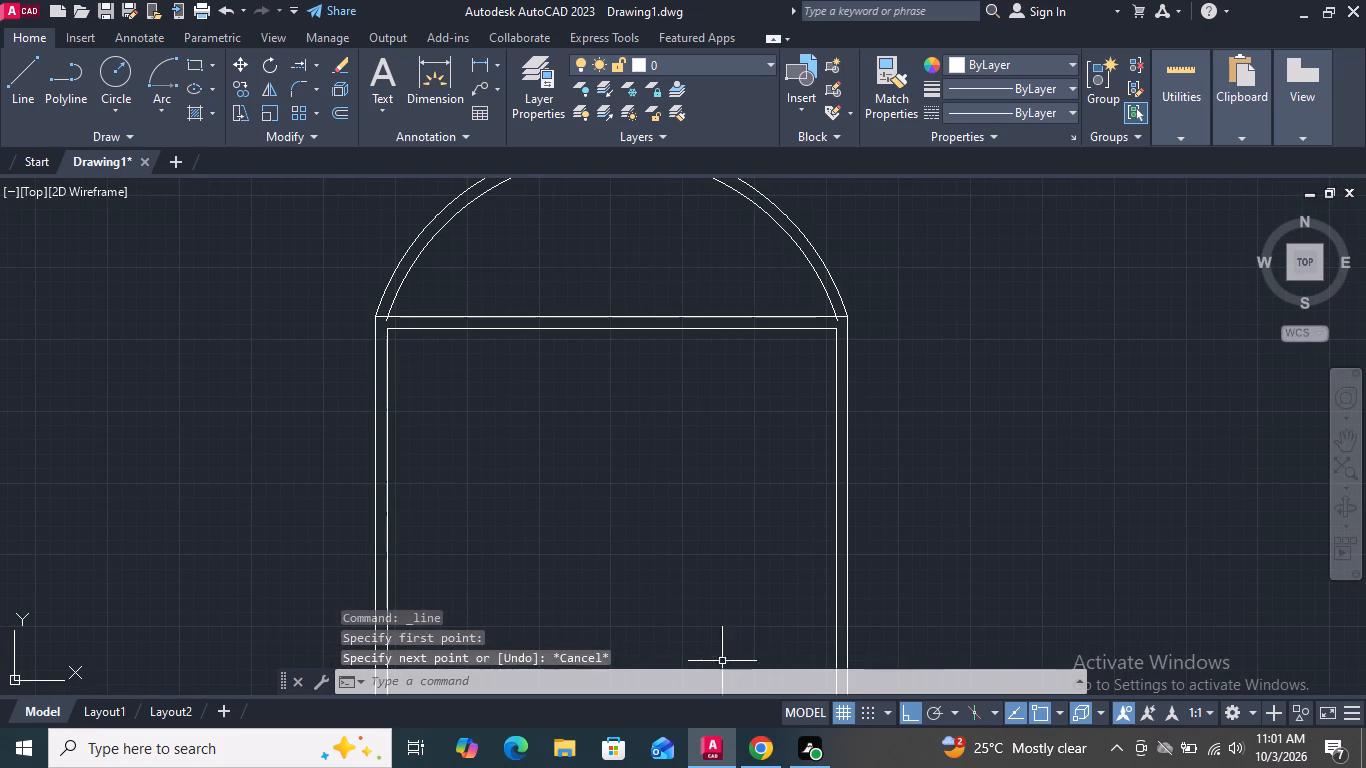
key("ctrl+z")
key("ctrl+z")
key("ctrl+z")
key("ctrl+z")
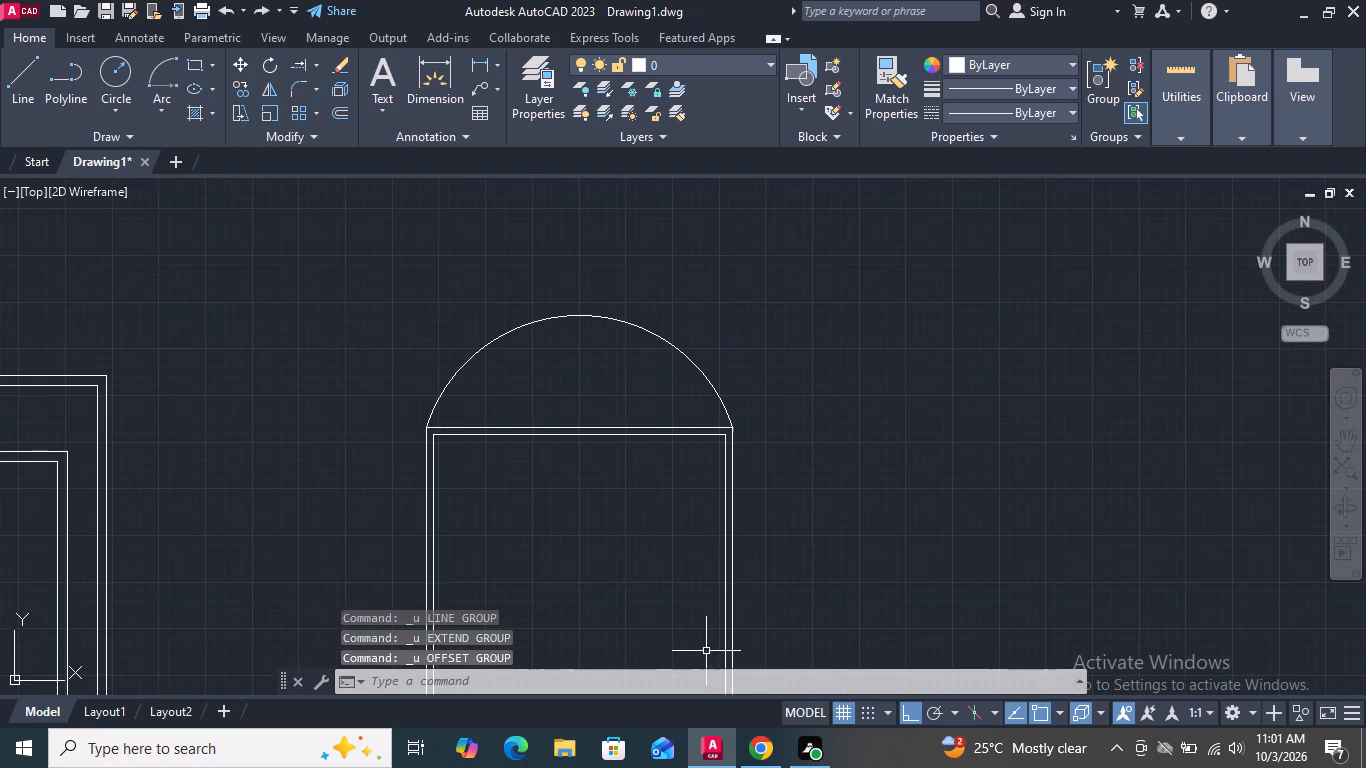
Trim away the top edges of both the outer and inner frame rectangles beneath the arch.
scroll(676, 560, "down", 2)
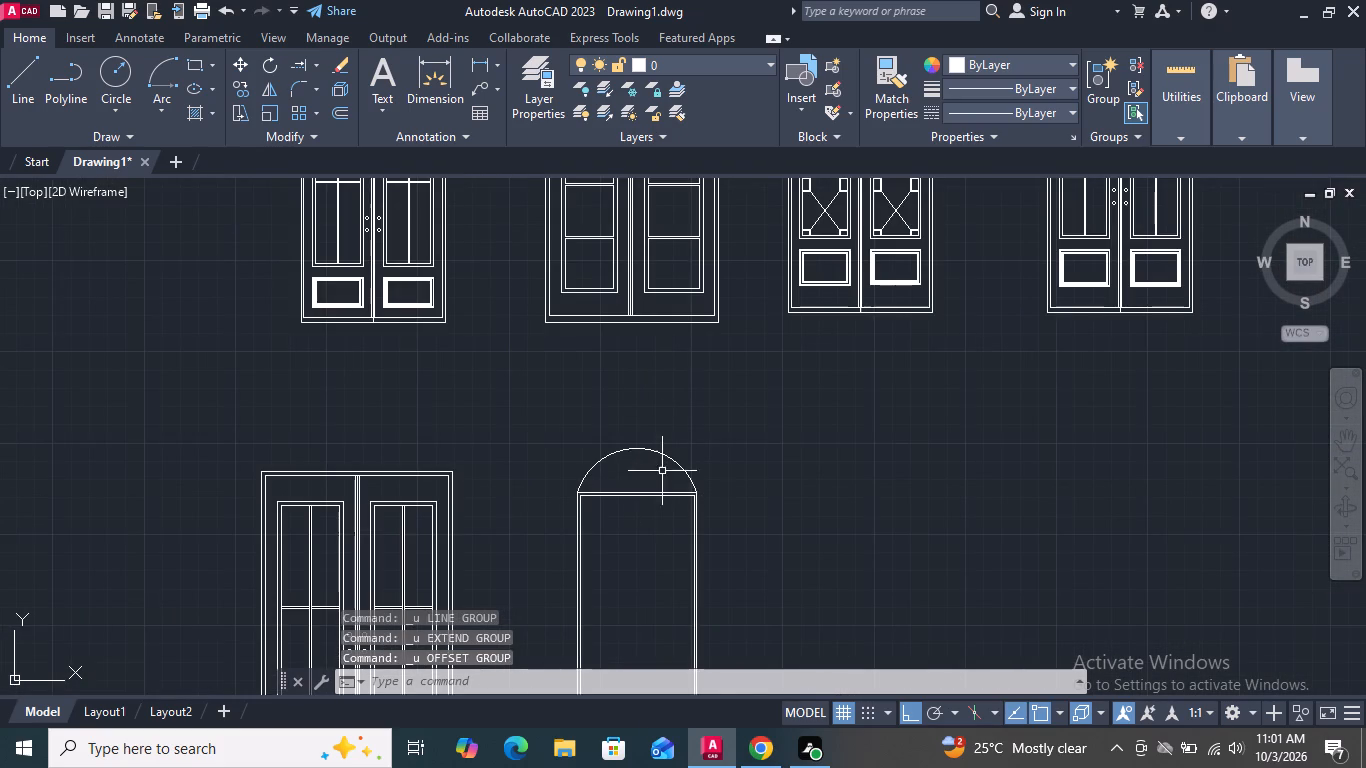
scroll(680, 359, "down", 2)
scroll(671, 408, "up", 5)
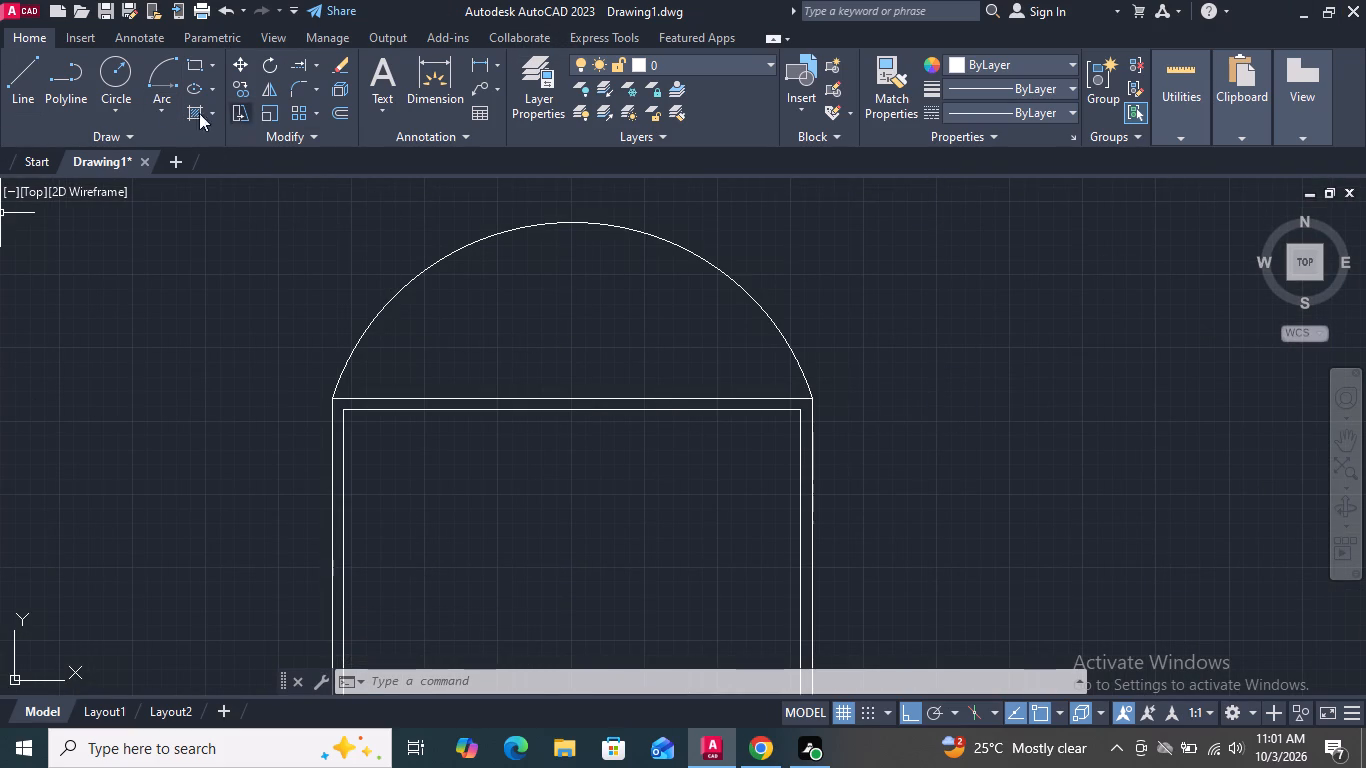
left_click(315, 62)
left_click(305, 96)
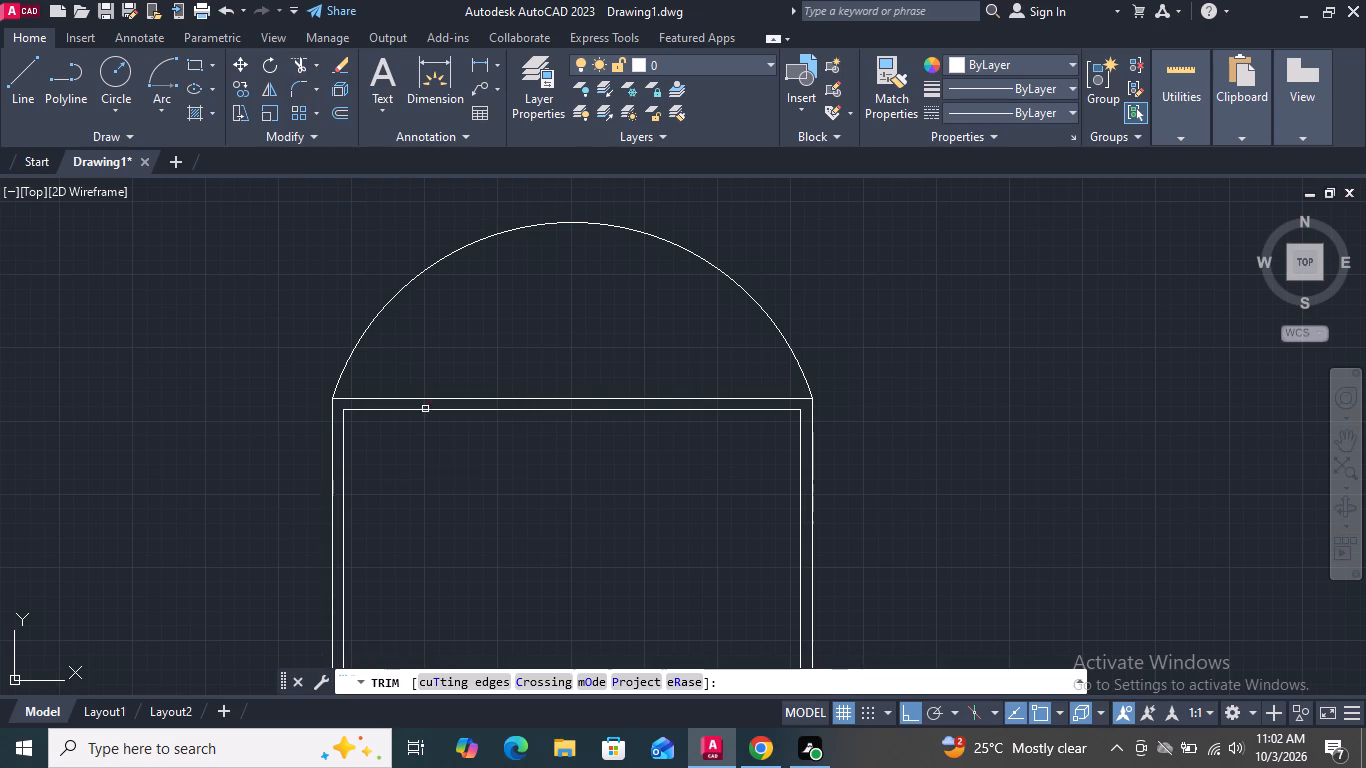
left_click(426, 398)
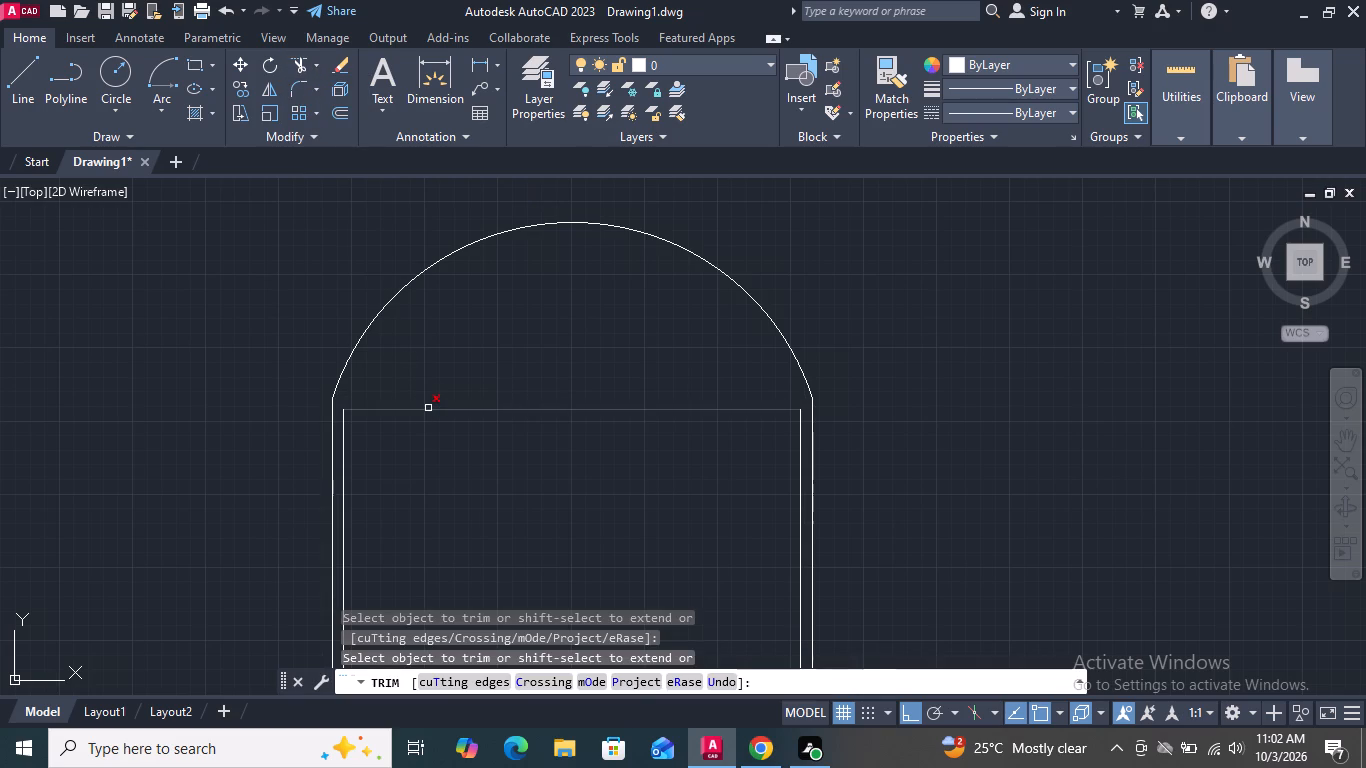
left_click_drag(428, 407, 428, 431)
left_click(442, 422)
key("grave")
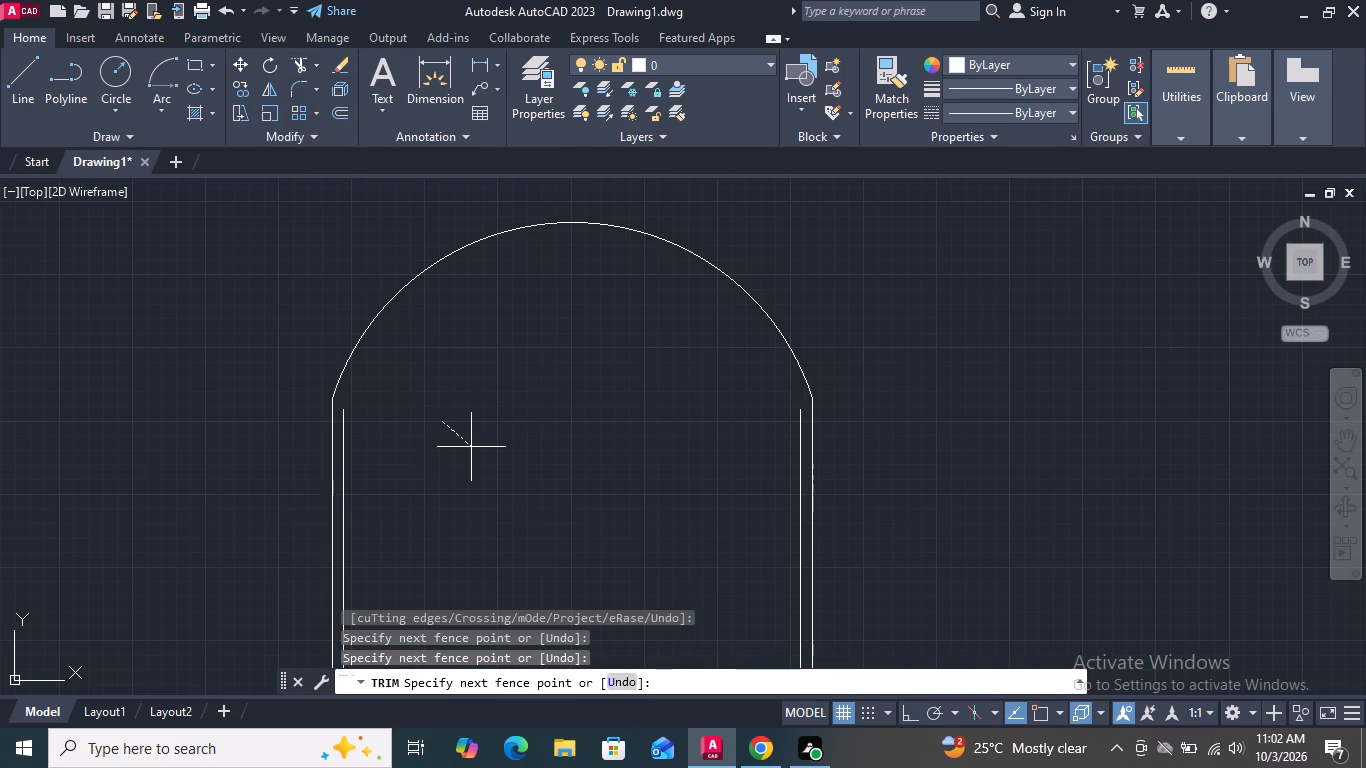
key("Escape")
key("Escape")
key("Escape")
Join the arch and the open outer frame rectangle beneath it into a single polyline.
scroll(351, 387, "up", 3)
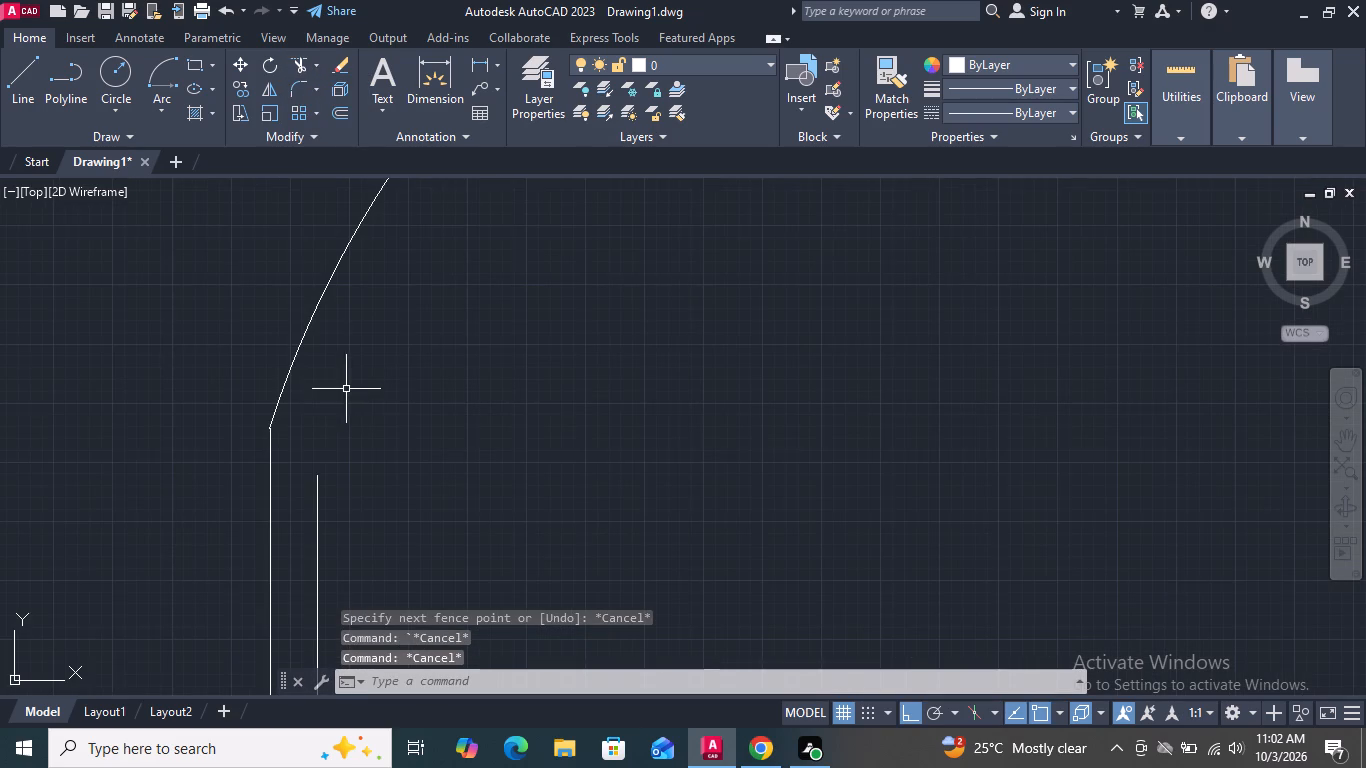
scroll(230, 426, "up", 6)
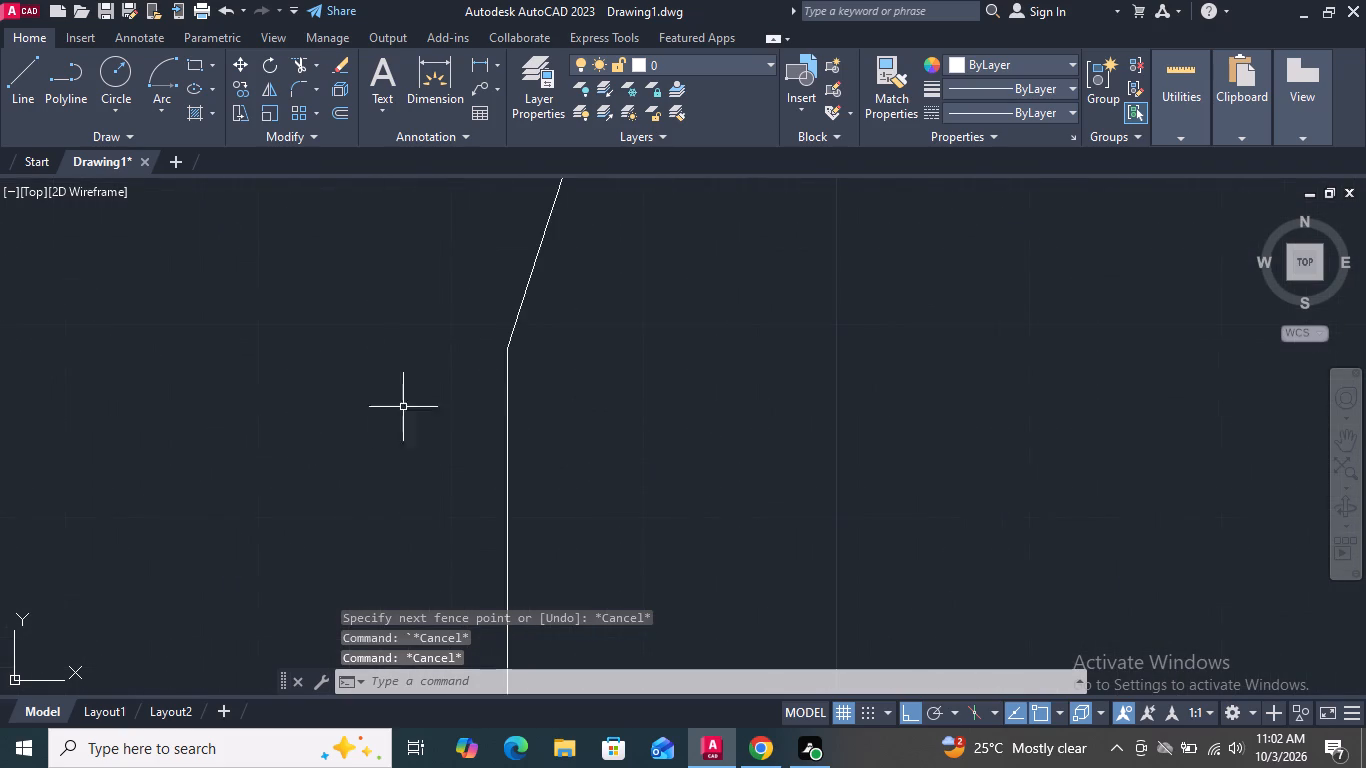
scroll(502, 347, "up", 9)
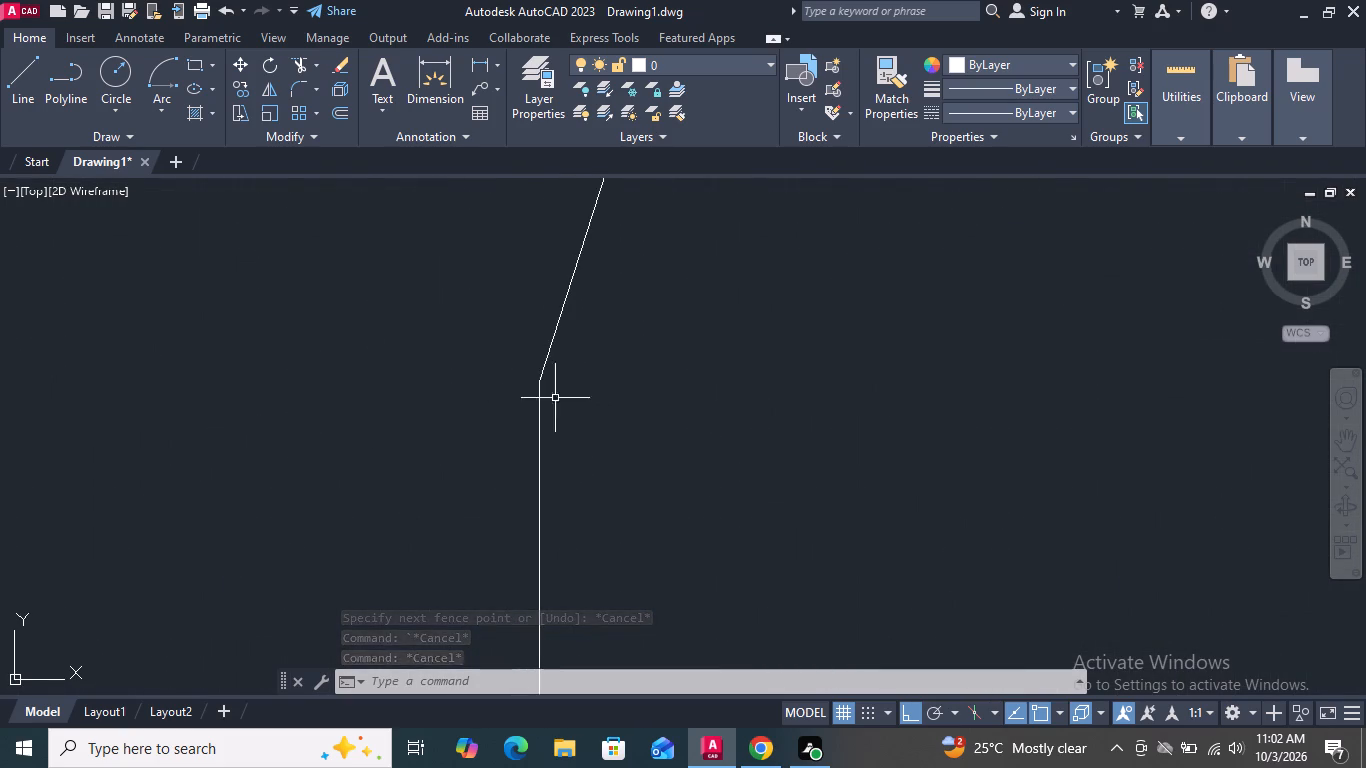
left_click_drag(587, 410, 520, 361)
left_click(441, 317)
scroll(406, 387, "down", 14)
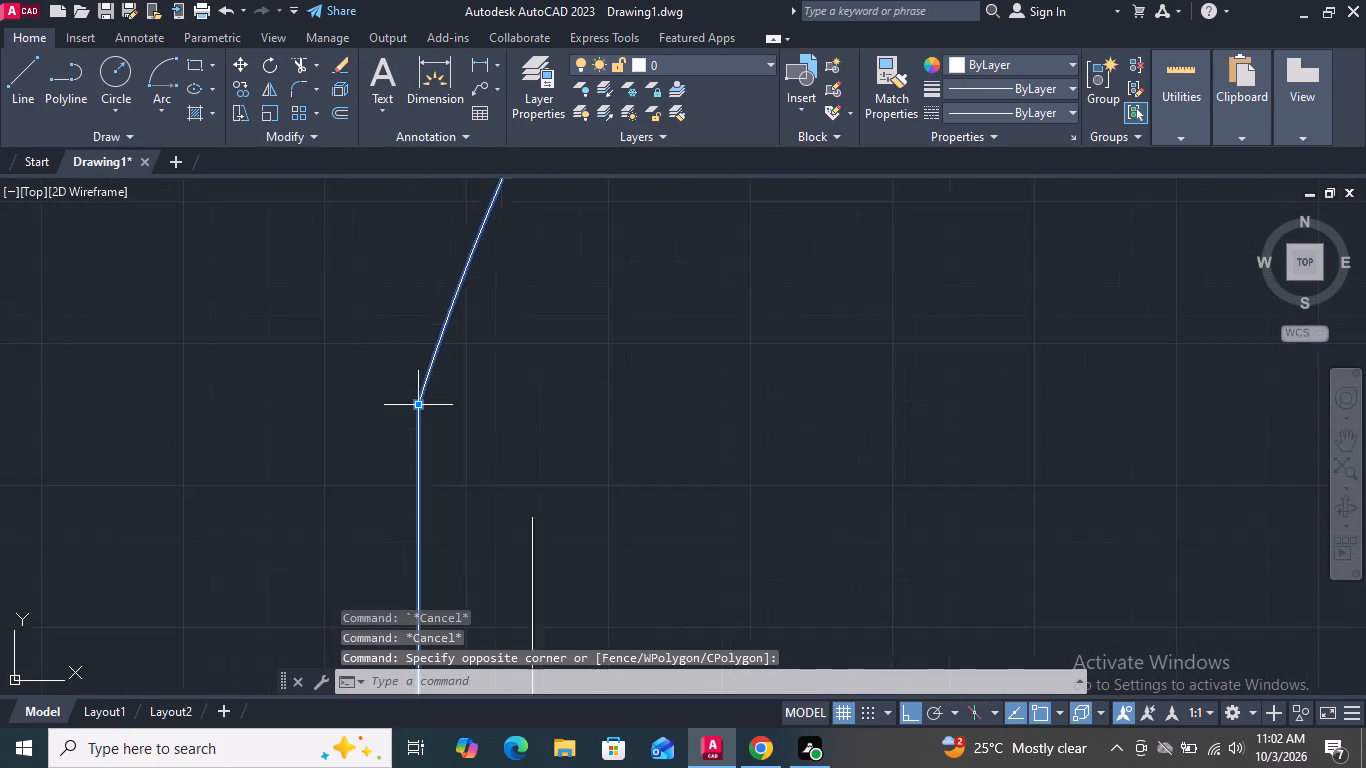
scroll(418, 404, "down", 5)
scroll(699, 374, "up", 4)
scroll(686, 375, "down", 3)
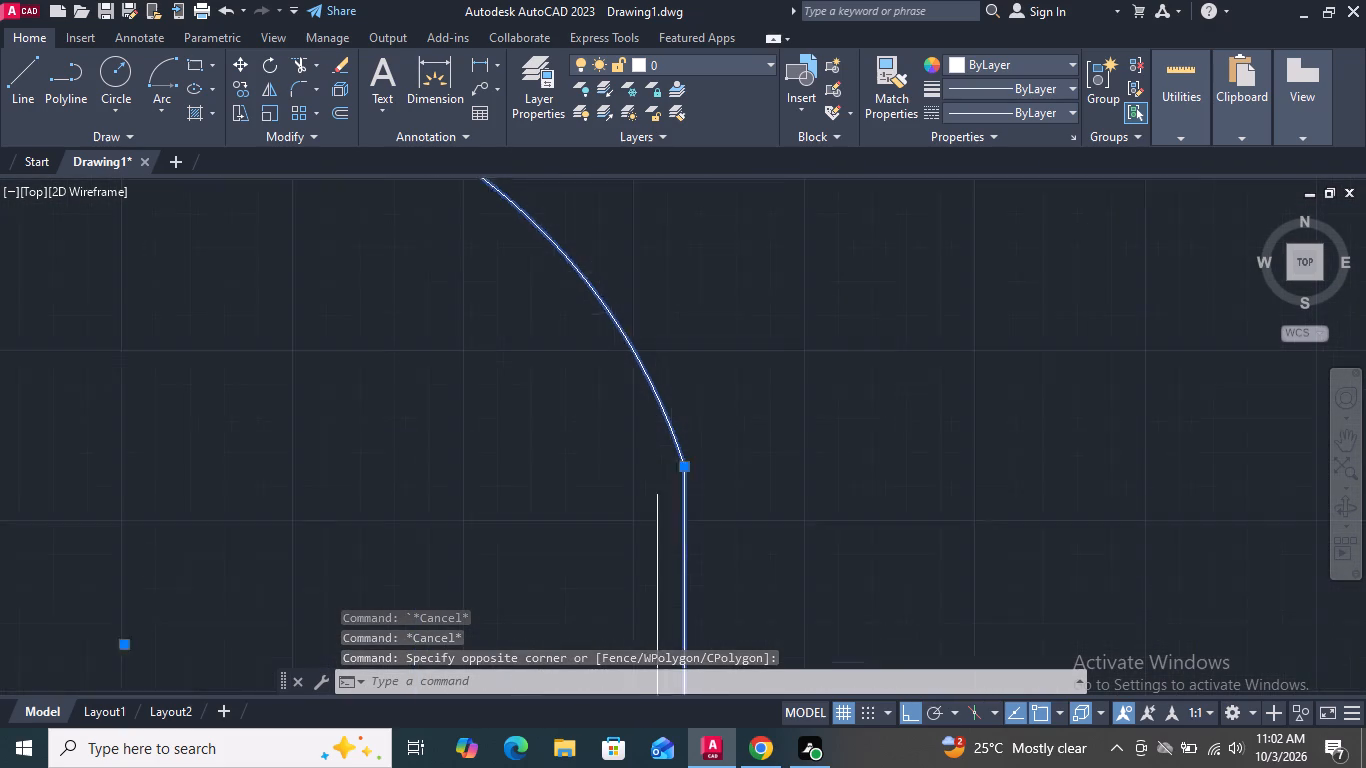
key("j")
key("Return")
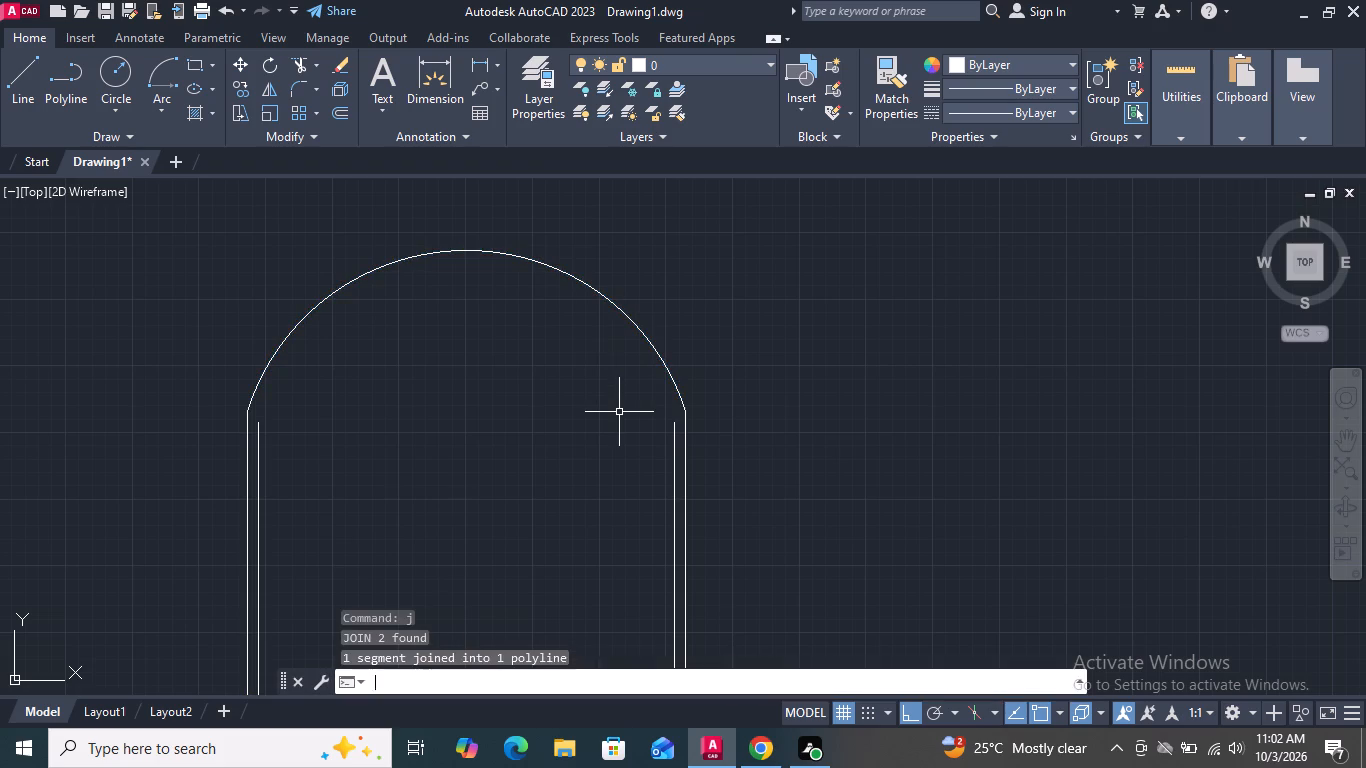
Delete the leftover open inner frame outline below the arch.
scroll(683, 360, "down", 2)
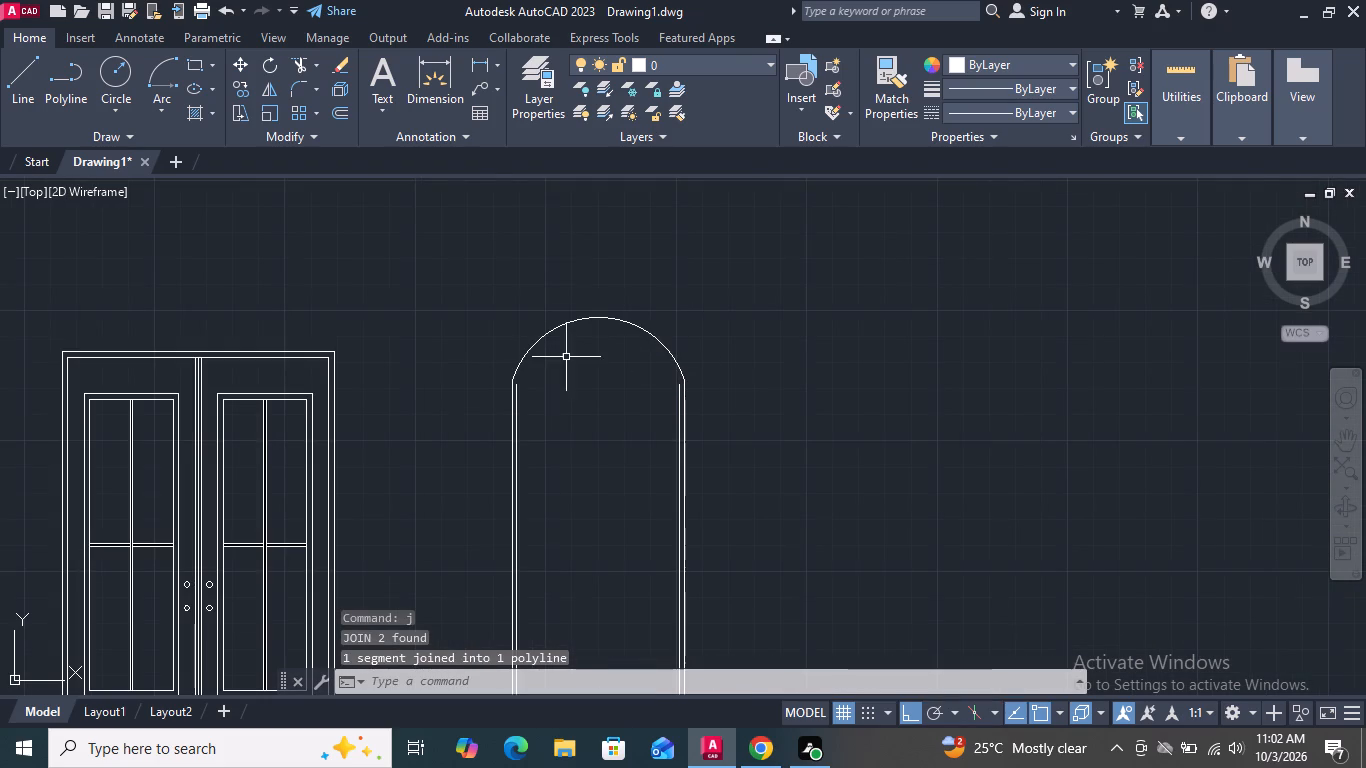
scroll(525, 393, "up", 3)
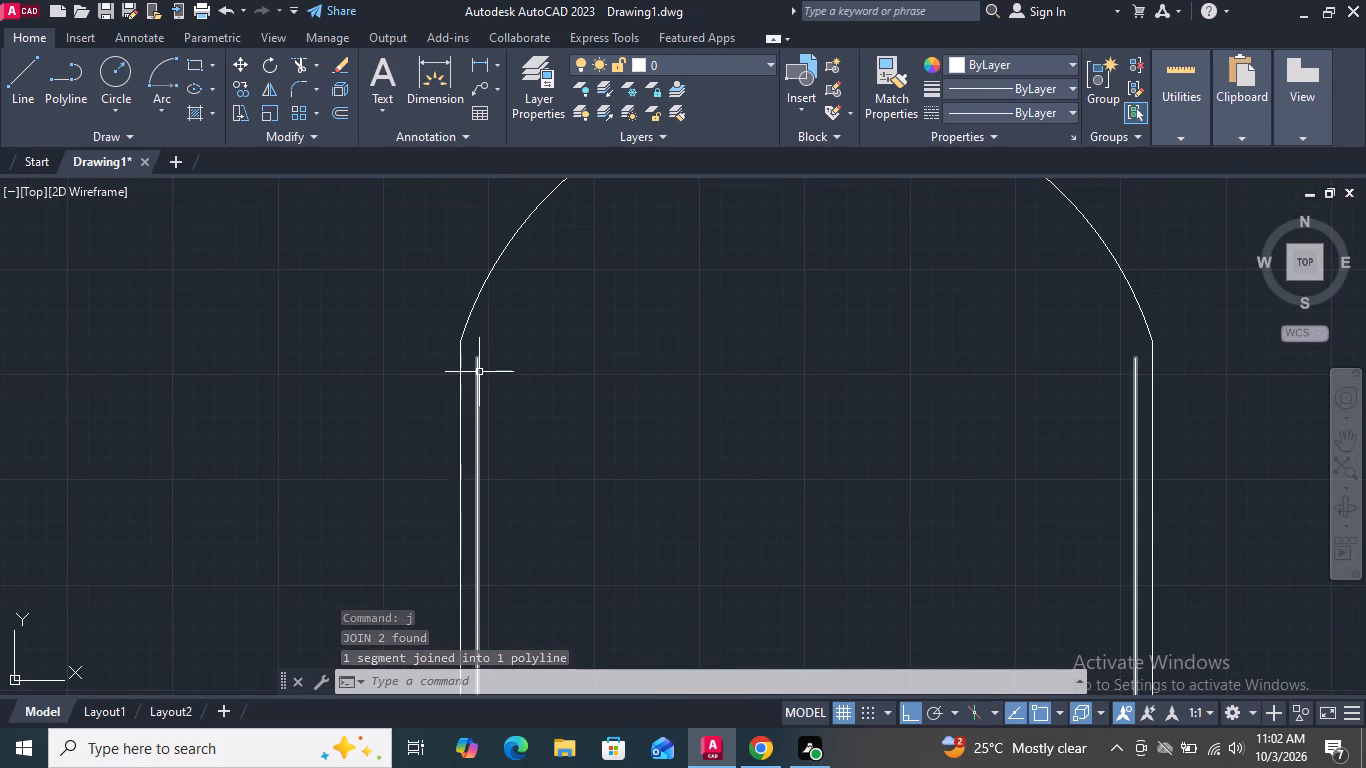
left_click(479, 372)
key("Delete")
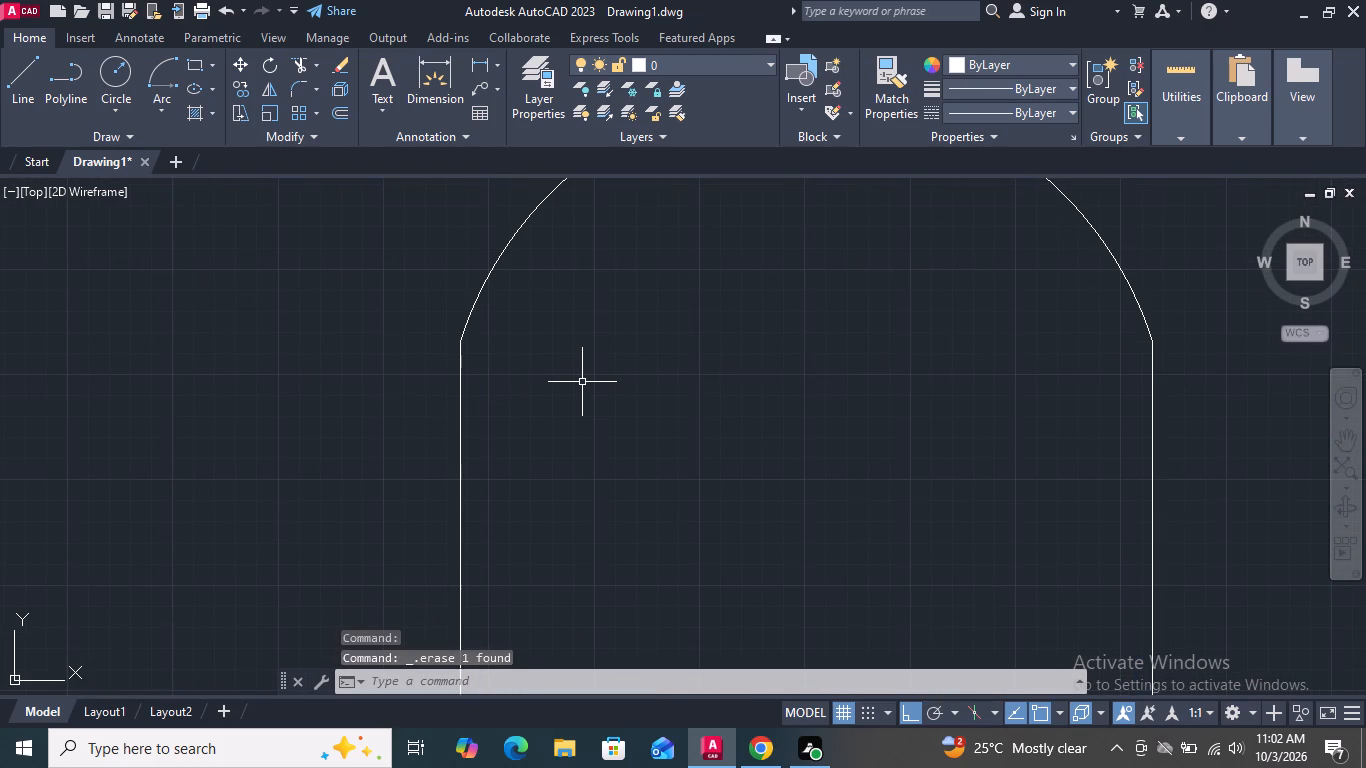
Offset the joined arched outline inward by 2" to form the continuous door frame.
scroll(584, 355, "down", 2)
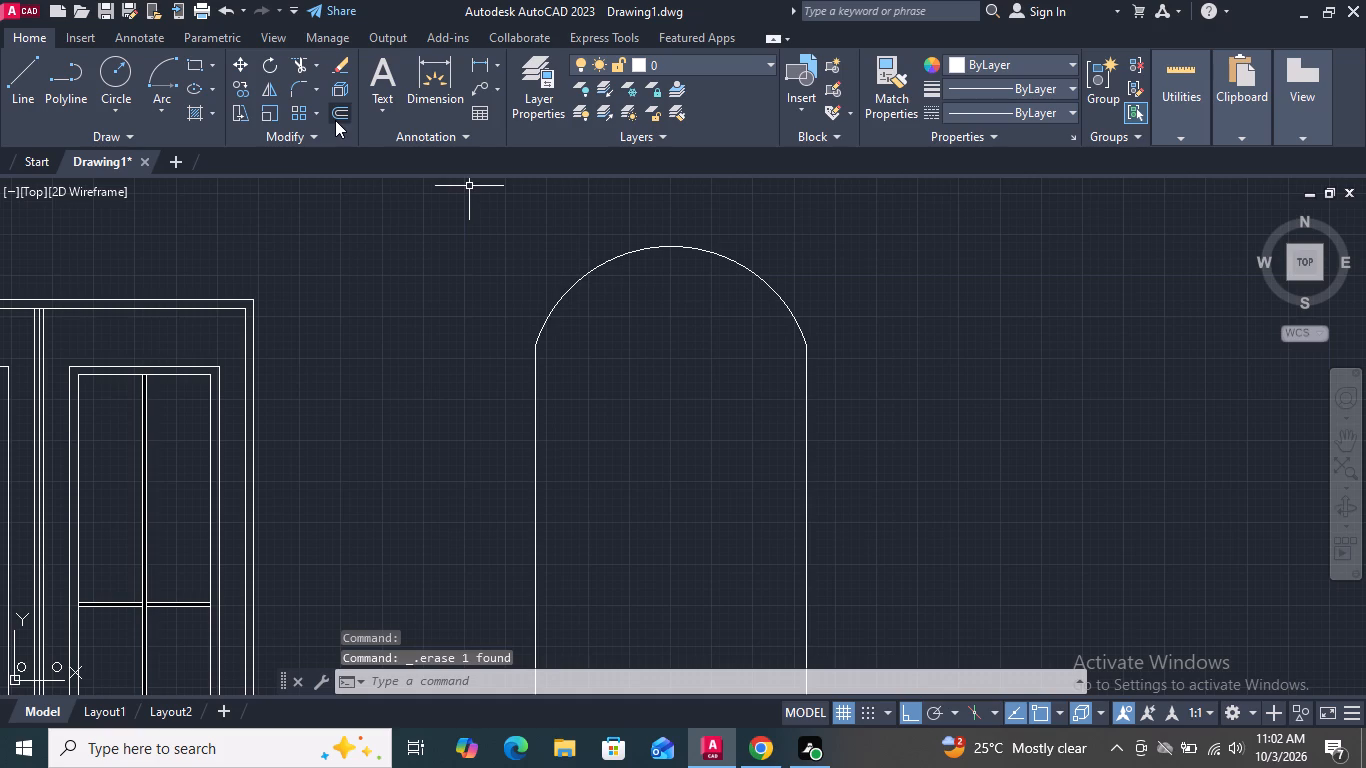
scroll(440, 204, "down", 2)
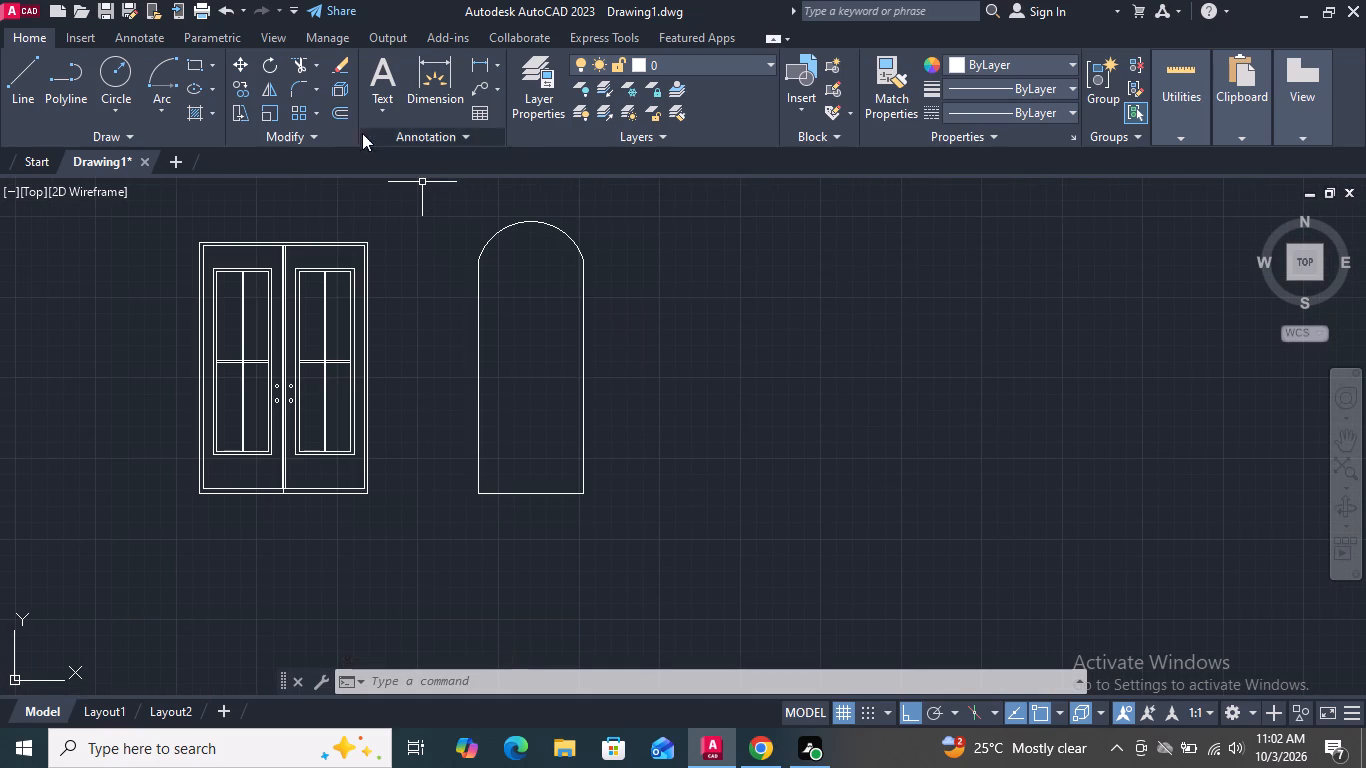
left_click(341, 115)
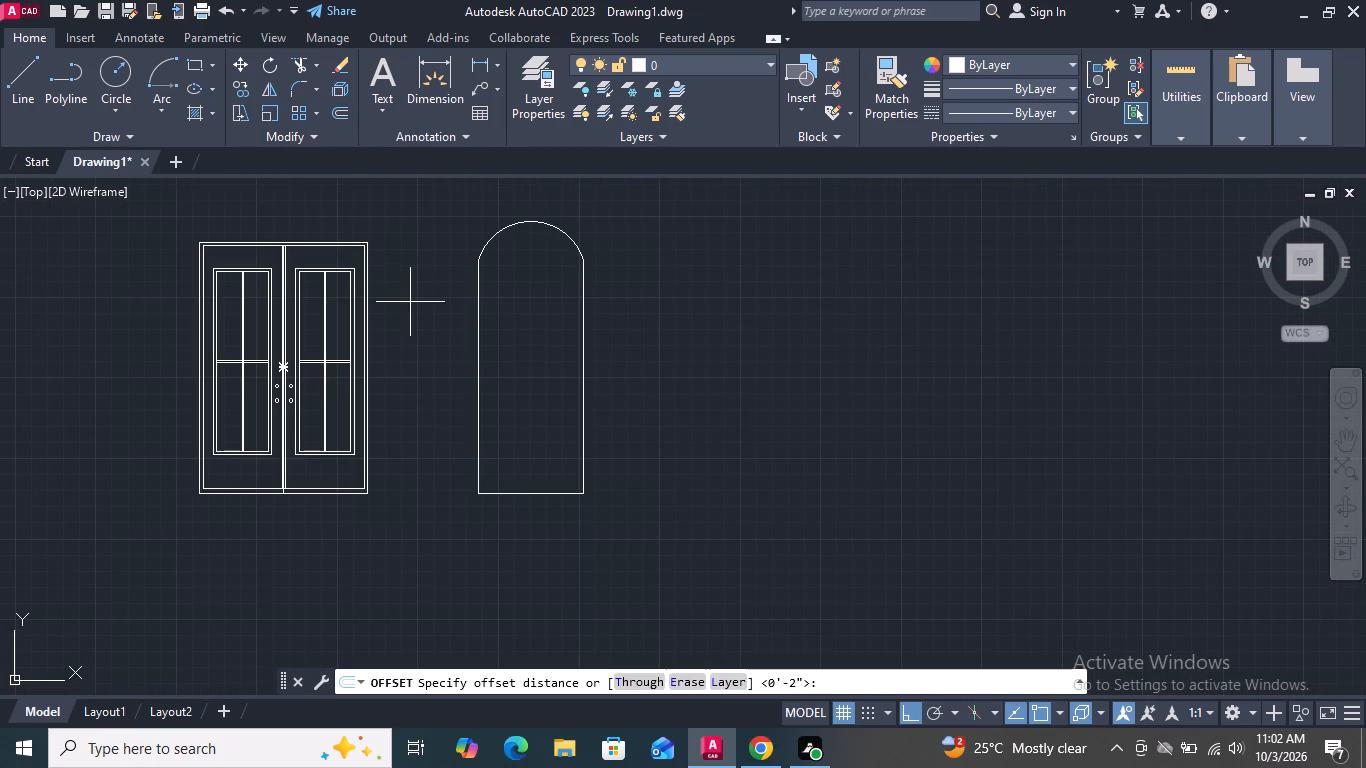
key("Return")
left_click(479, 317)
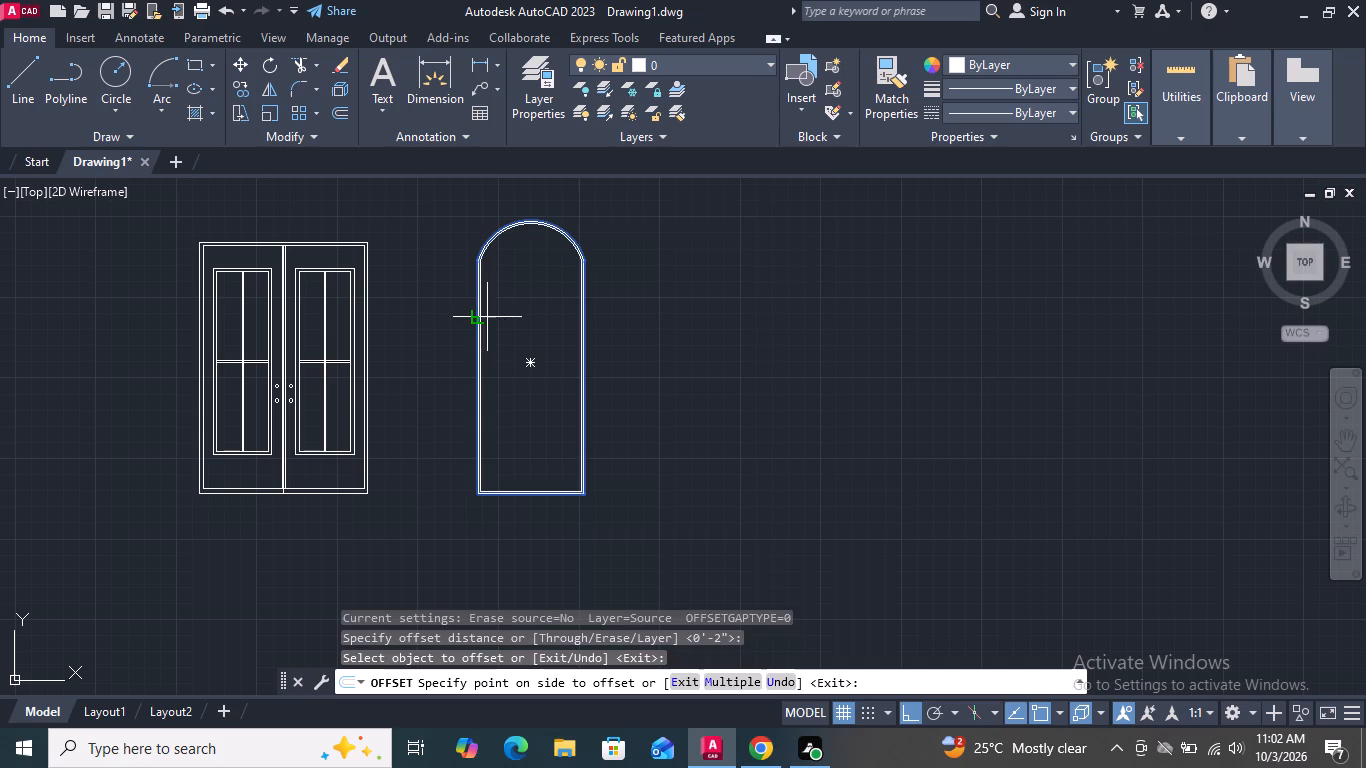
left_click(489, 317)
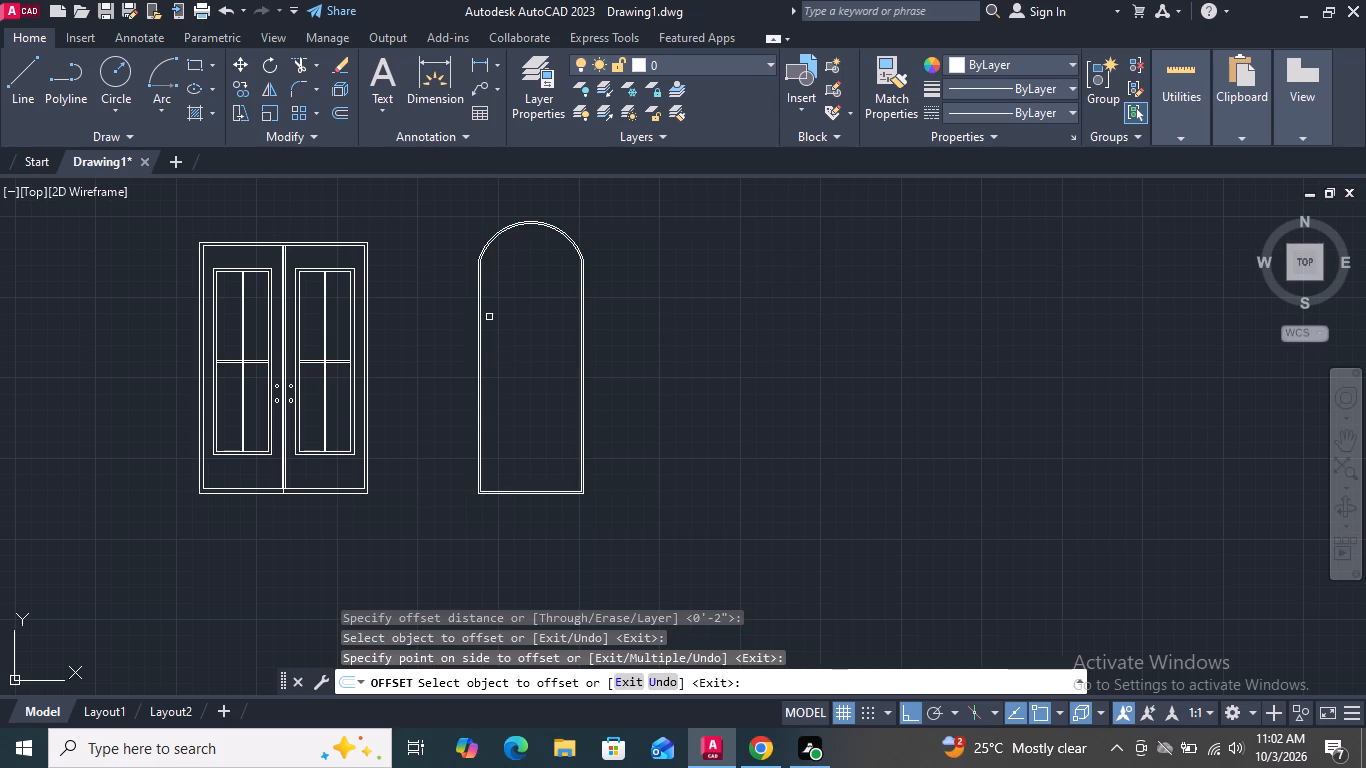
key("Escape")
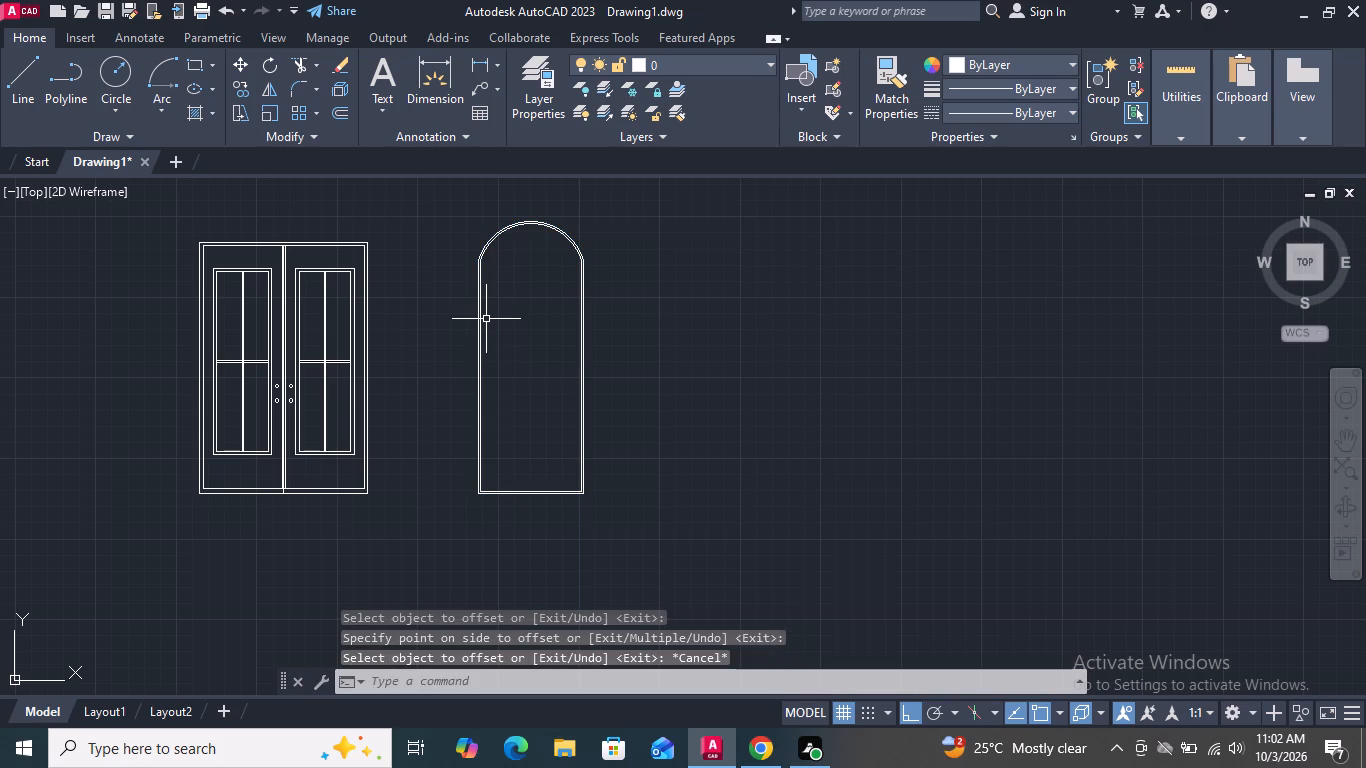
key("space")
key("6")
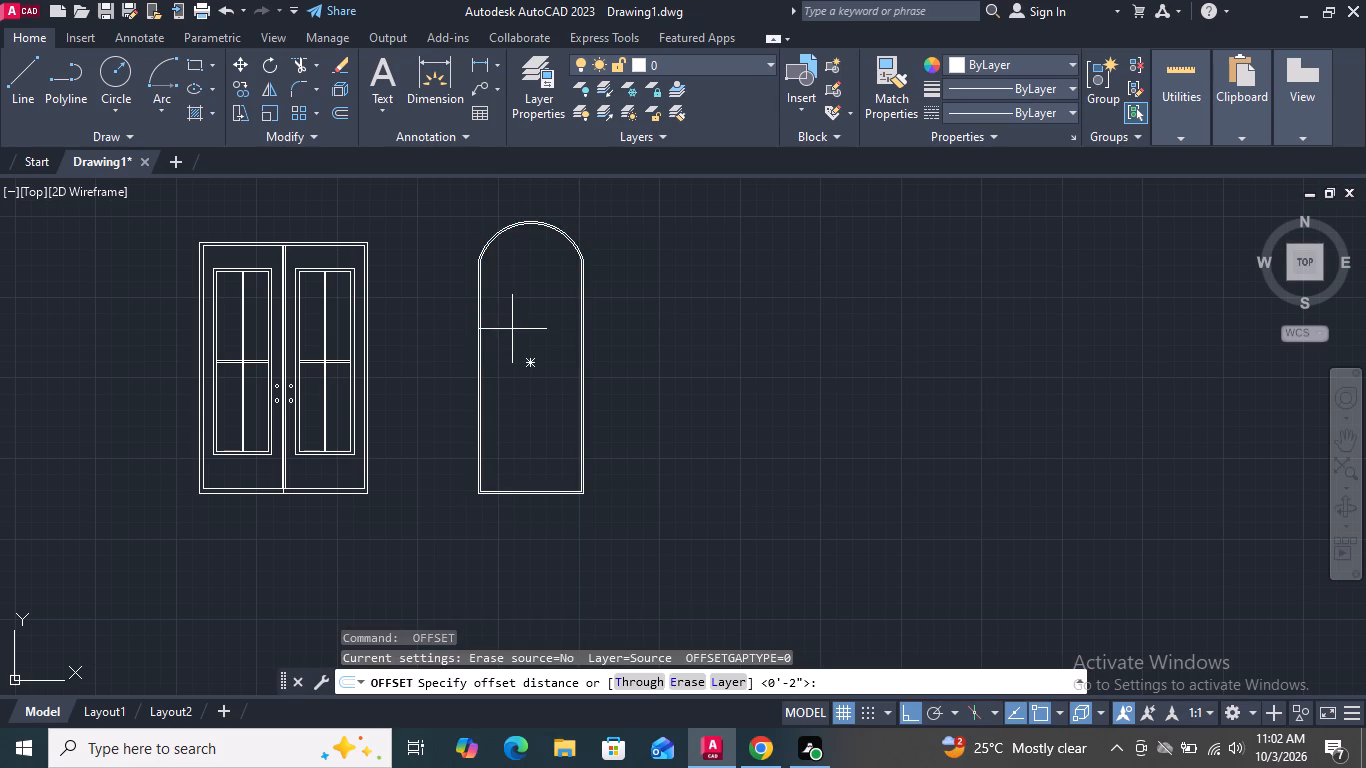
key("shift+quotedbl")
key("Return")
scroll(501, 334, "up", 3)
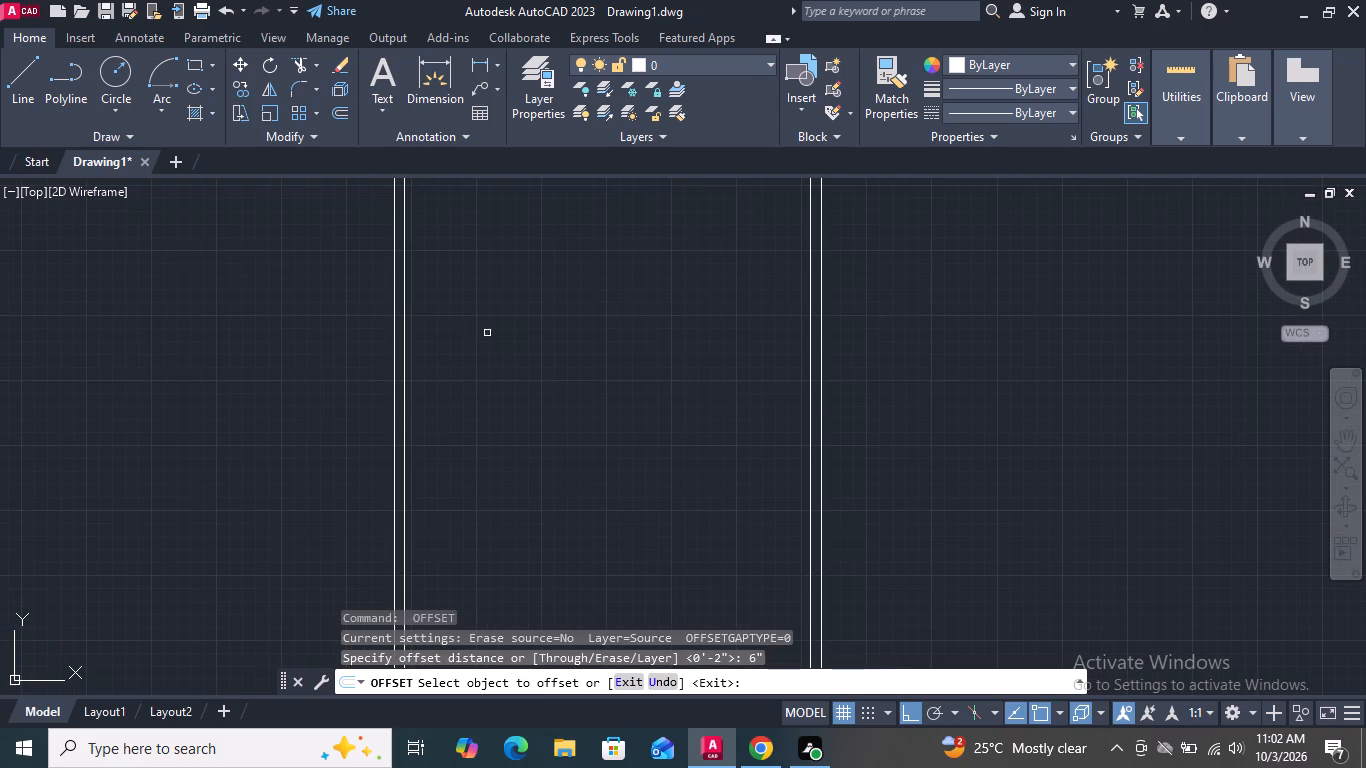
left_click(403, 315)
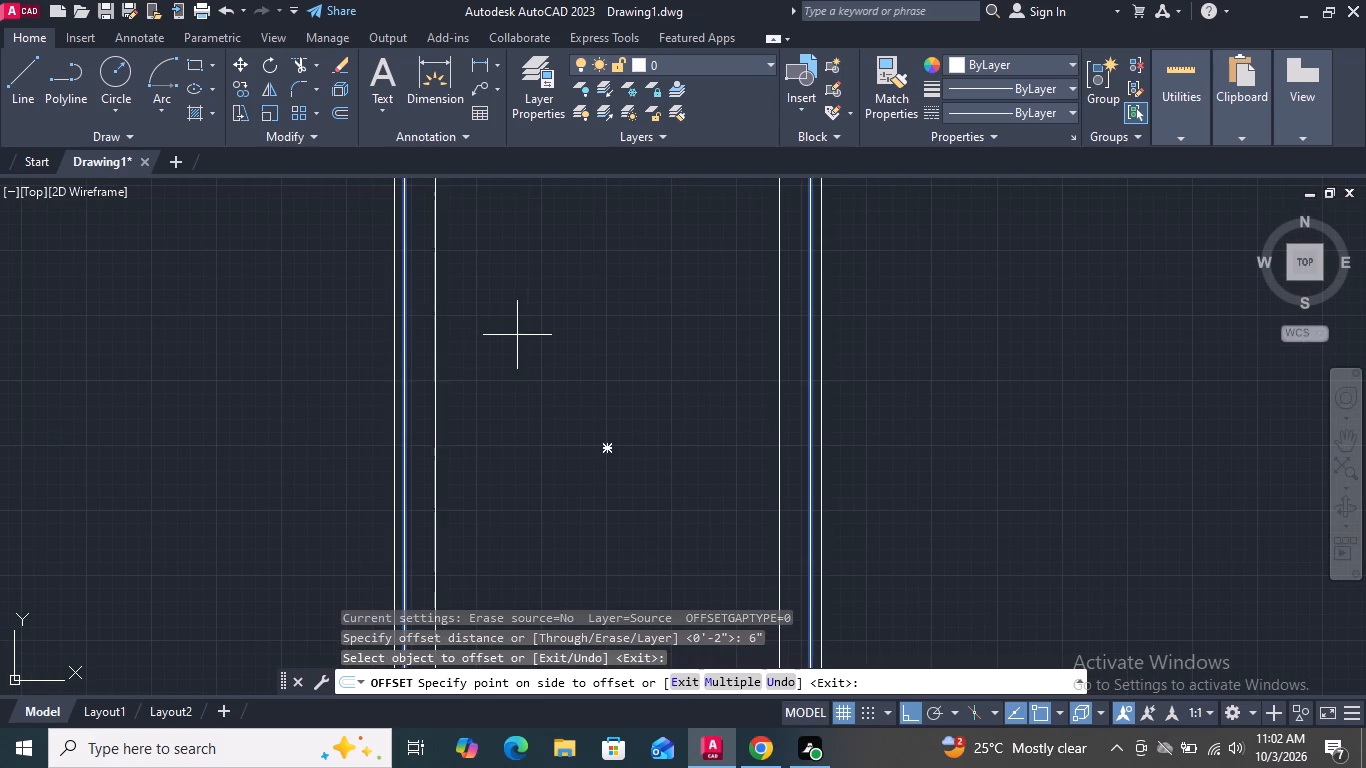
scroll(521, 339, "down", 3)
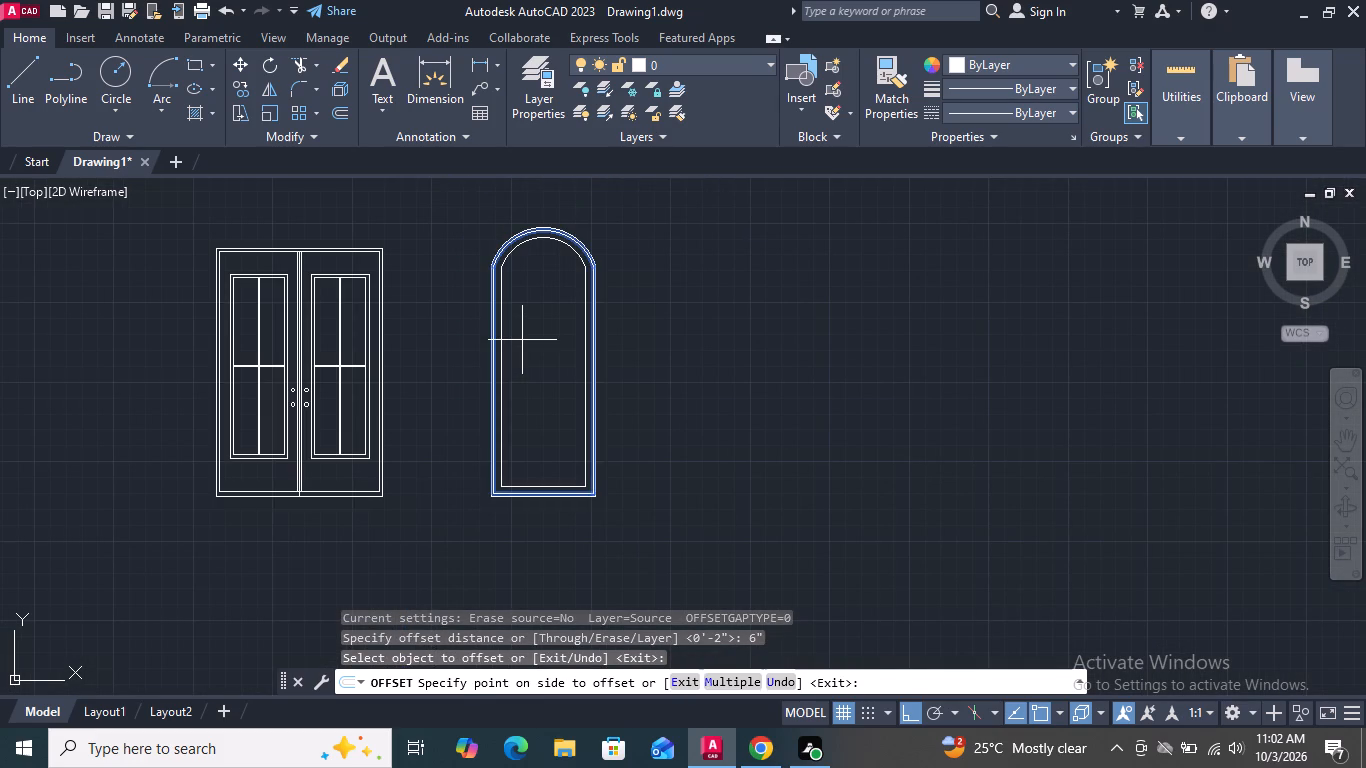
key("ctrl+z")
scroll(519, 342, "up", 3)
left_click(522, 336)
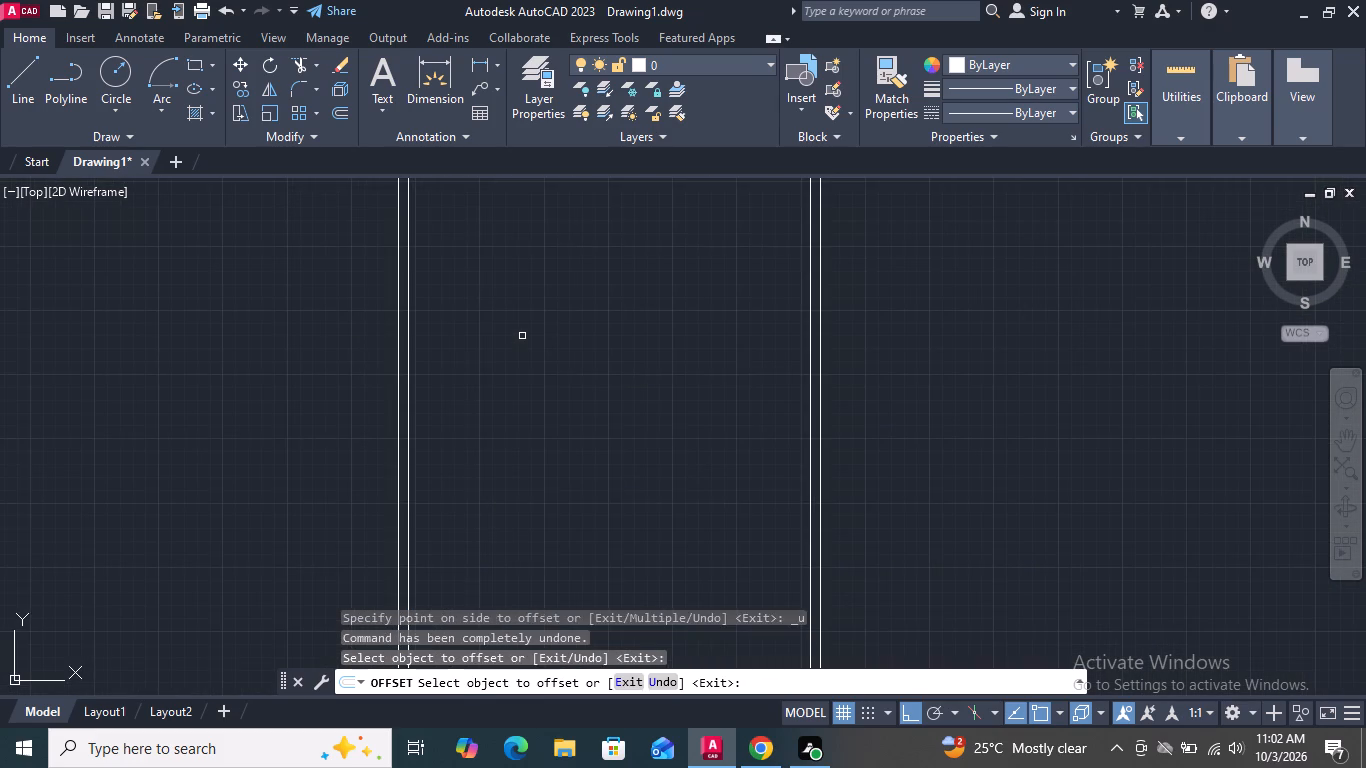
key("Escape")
Offset the arched door's inner frame line inward by 1' to outline its central panel.
key("space")
type("1'")
key("Return")
left_click(408, 352)
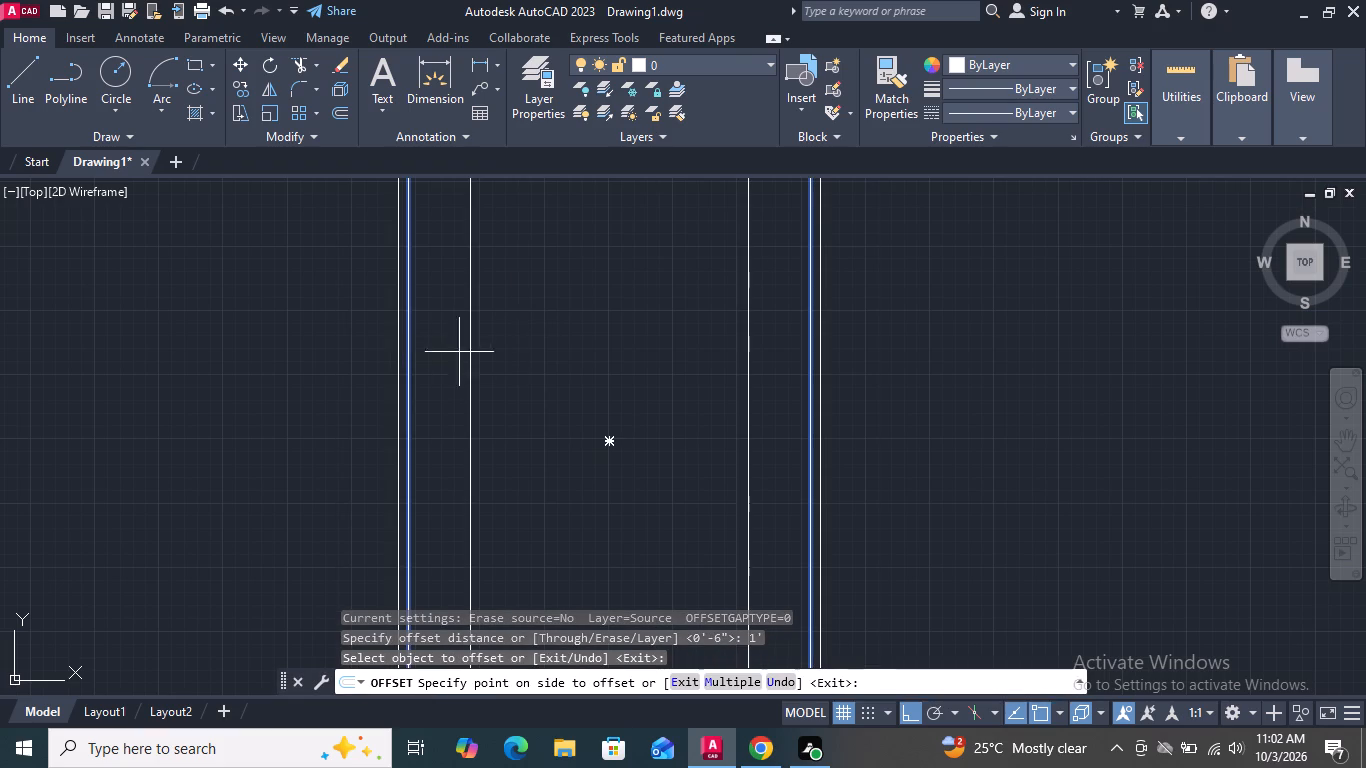
left_click(476, 357)
scroll(526, 355, "down", 2)
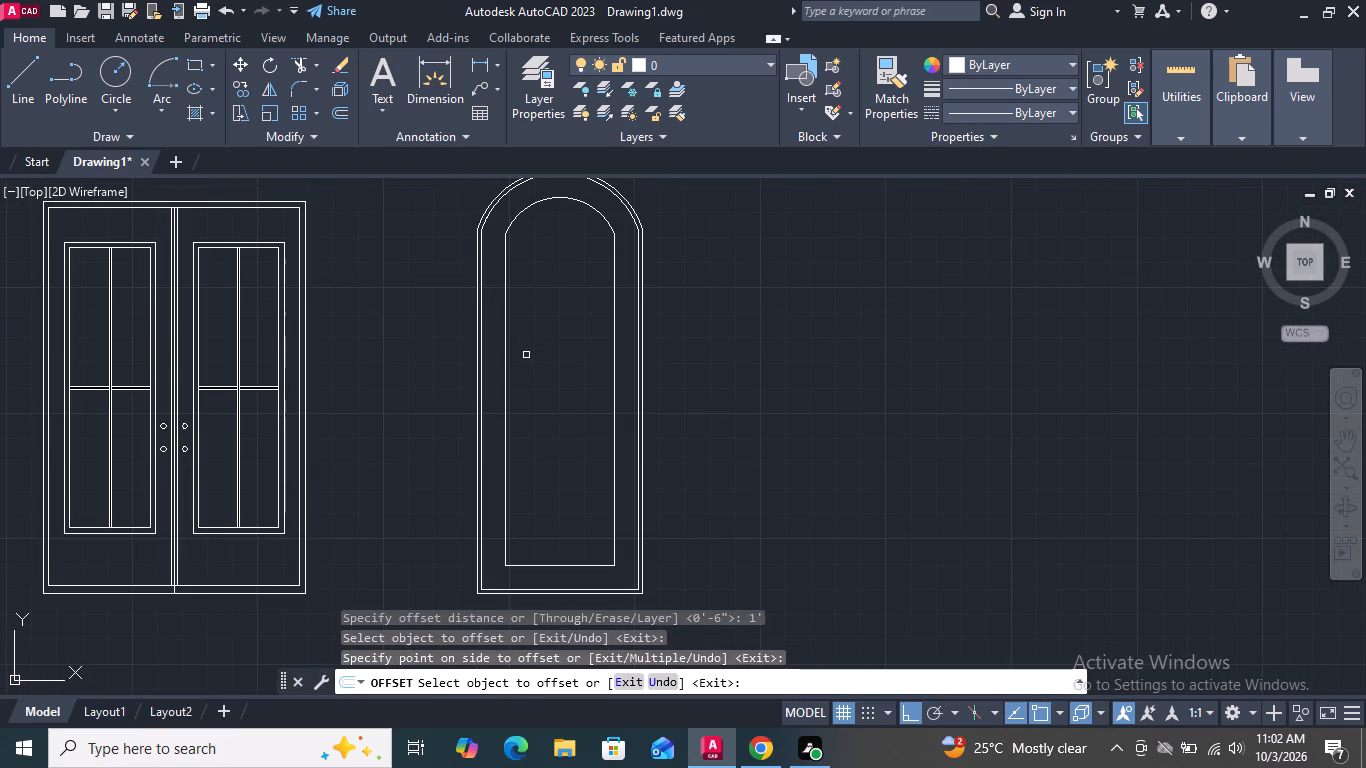
key("Escape")
key("Escape")
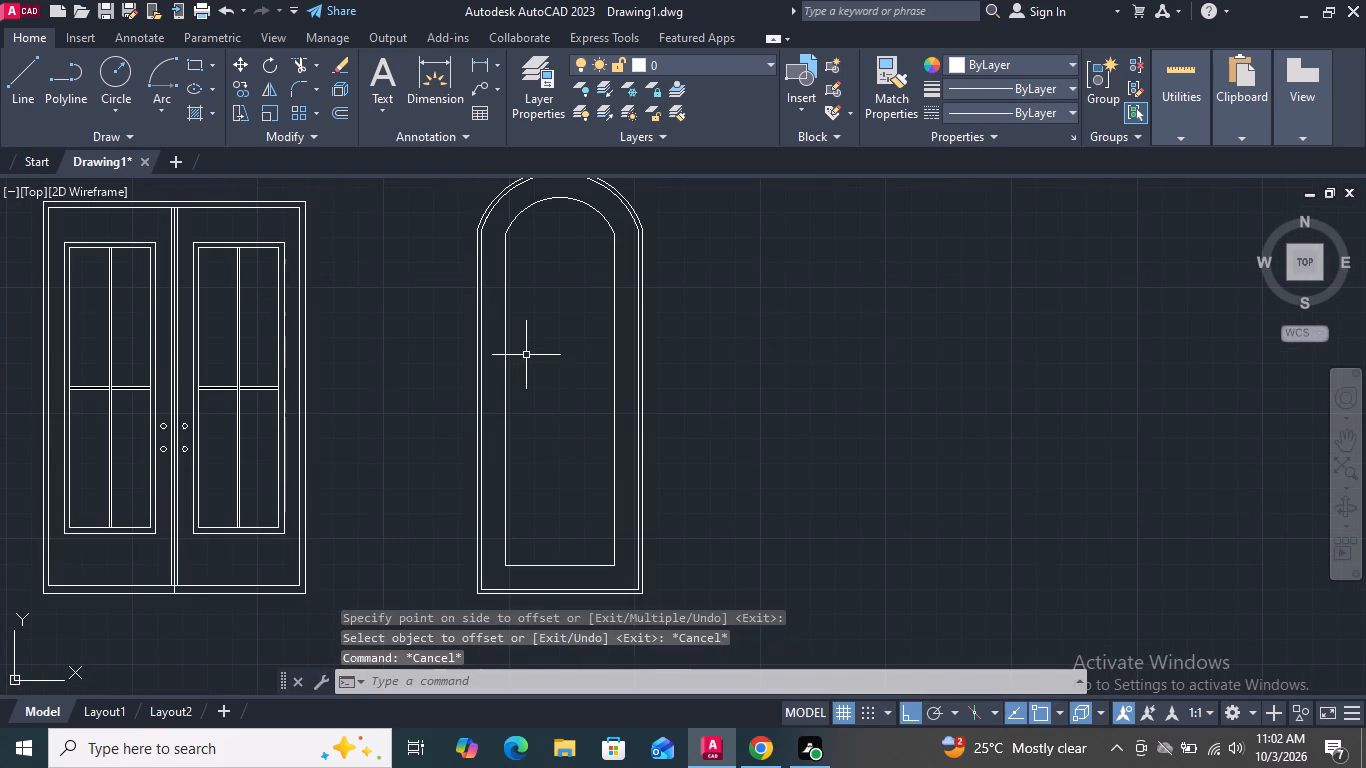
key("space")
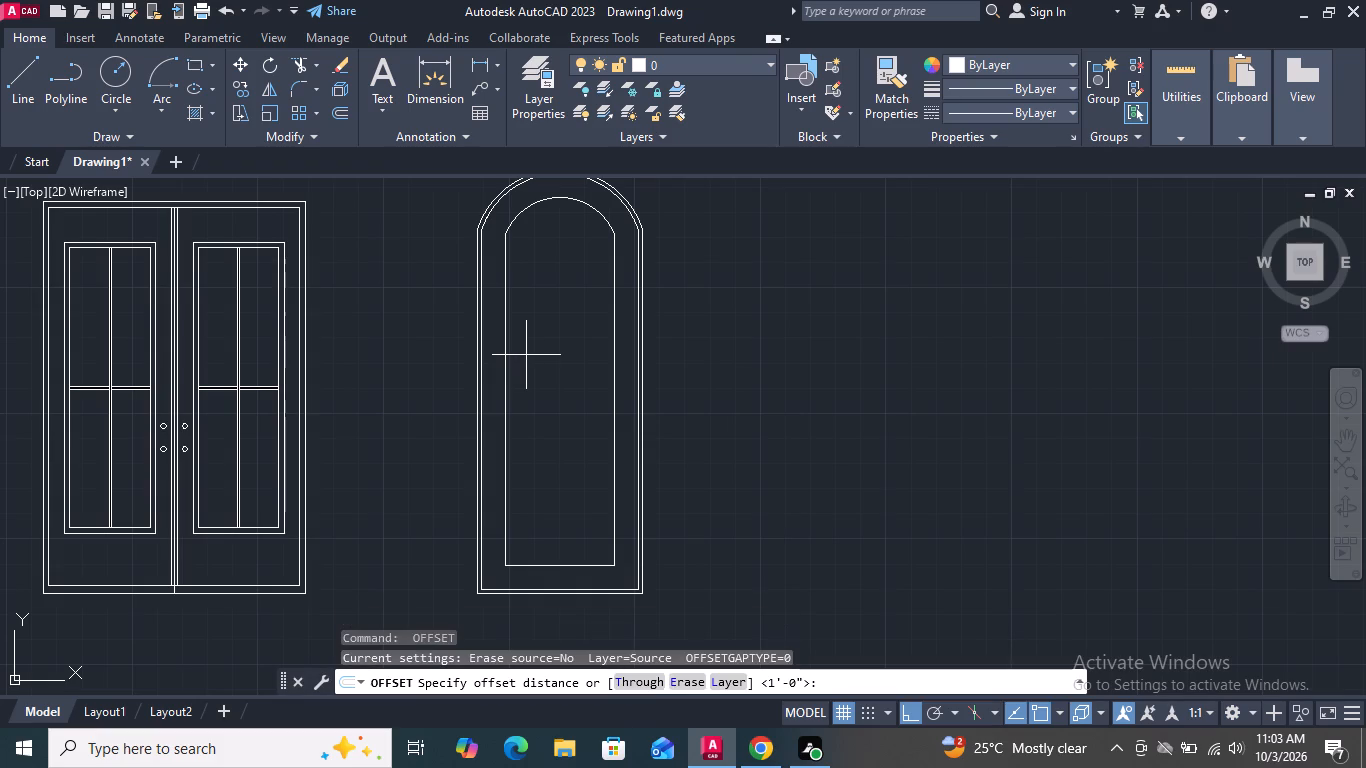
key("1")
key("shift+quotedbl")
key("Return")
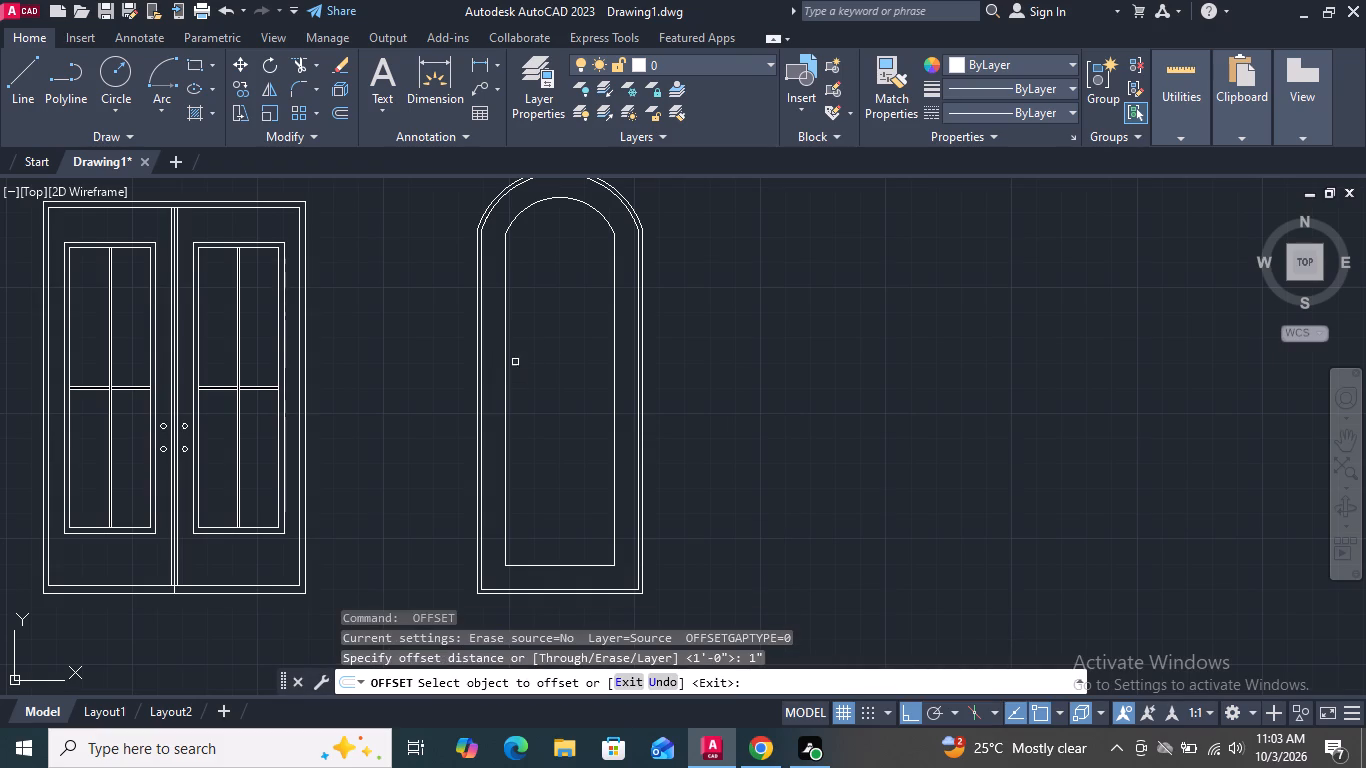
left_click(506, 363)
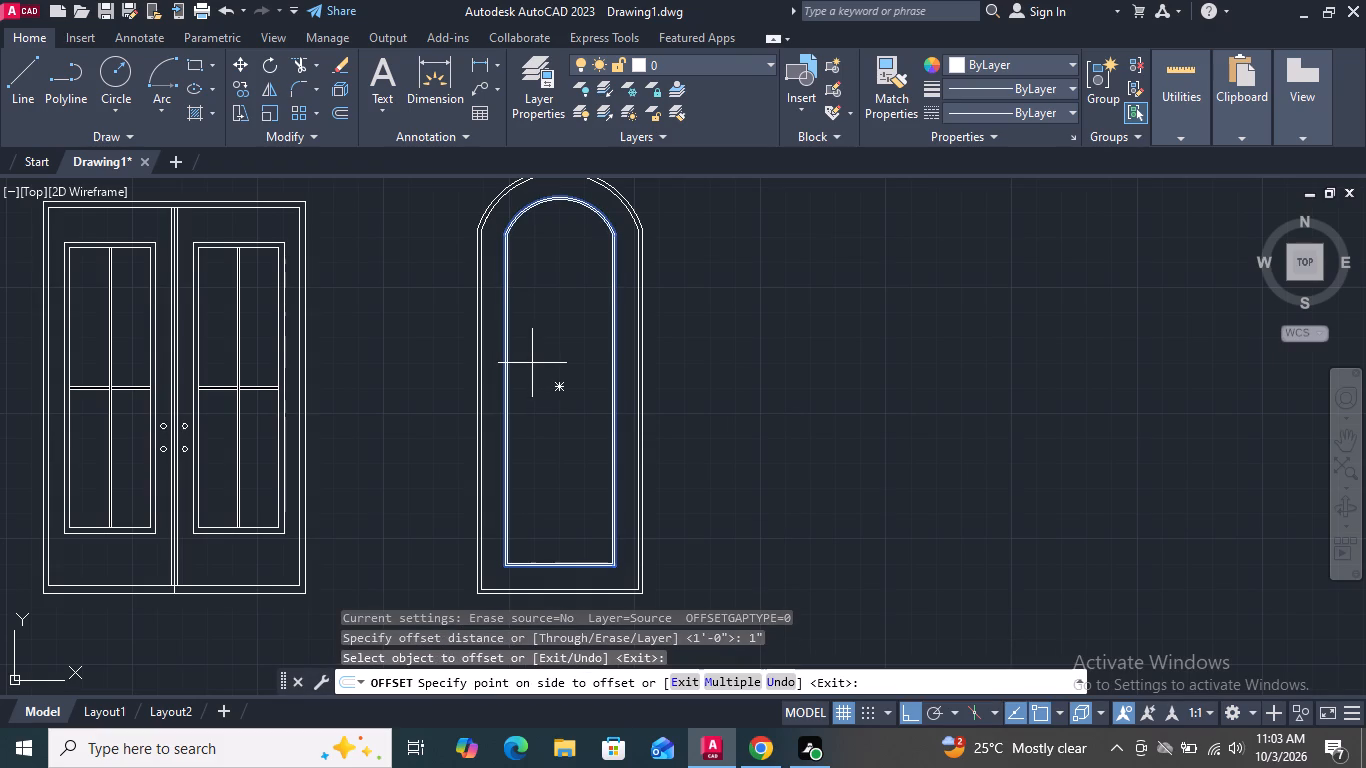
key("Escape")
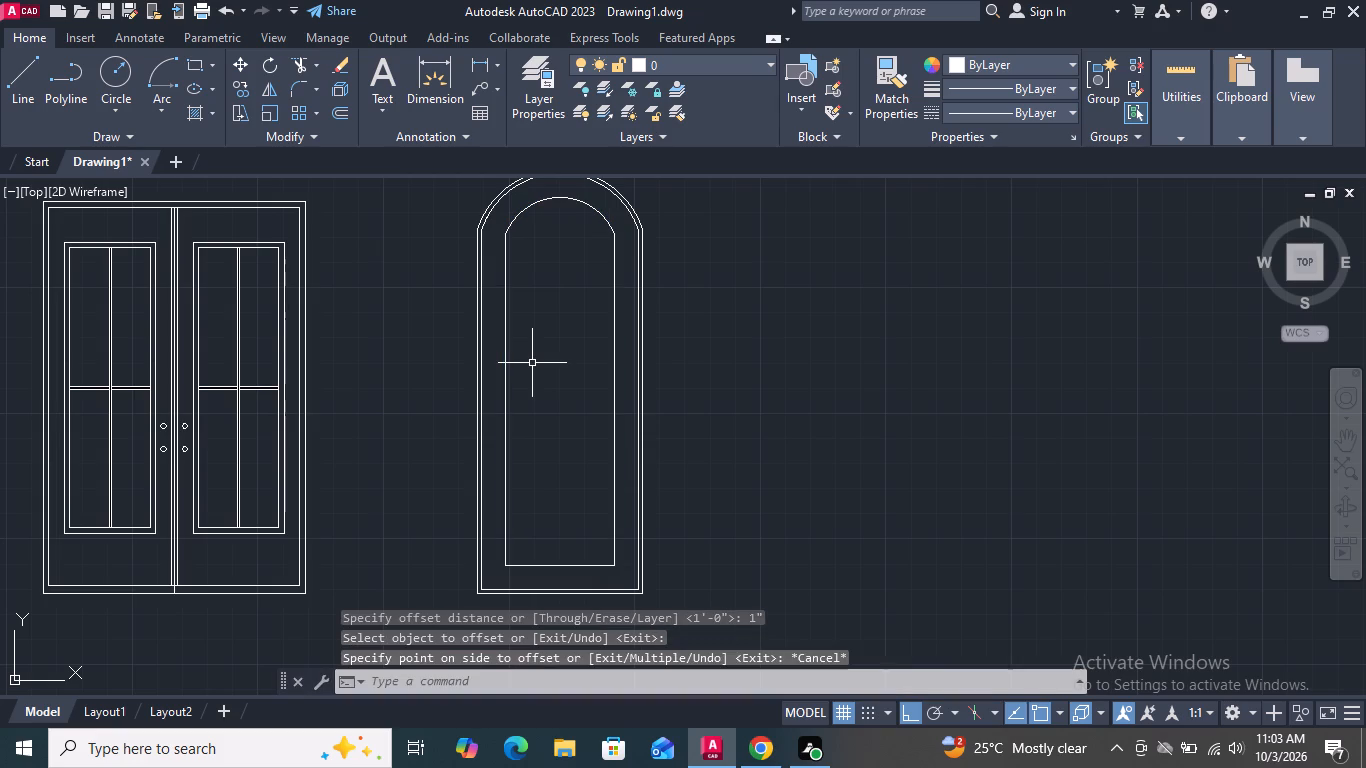
Offset the arched central panel outline inward by 2" to give the panel a border.
key("space")
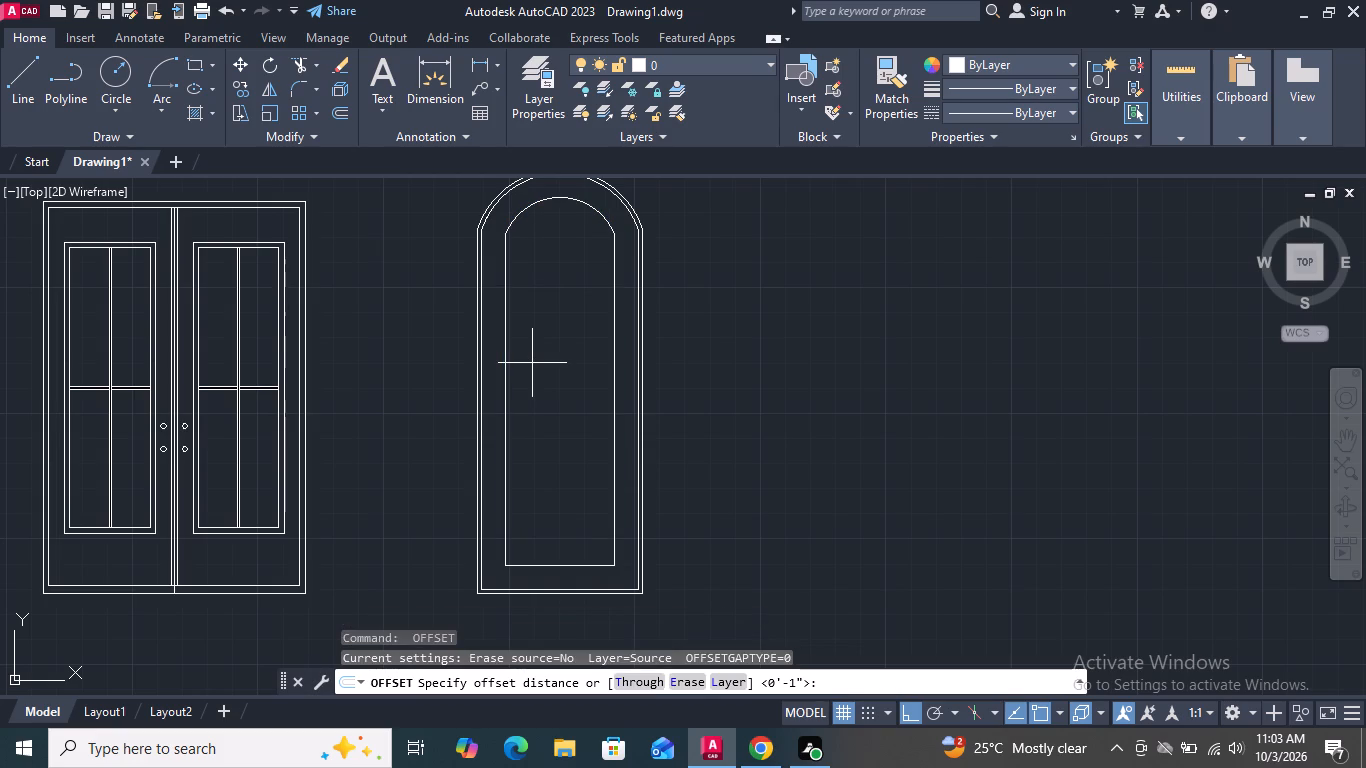
key("2")
key("shift+quotedbl")
key("Return")
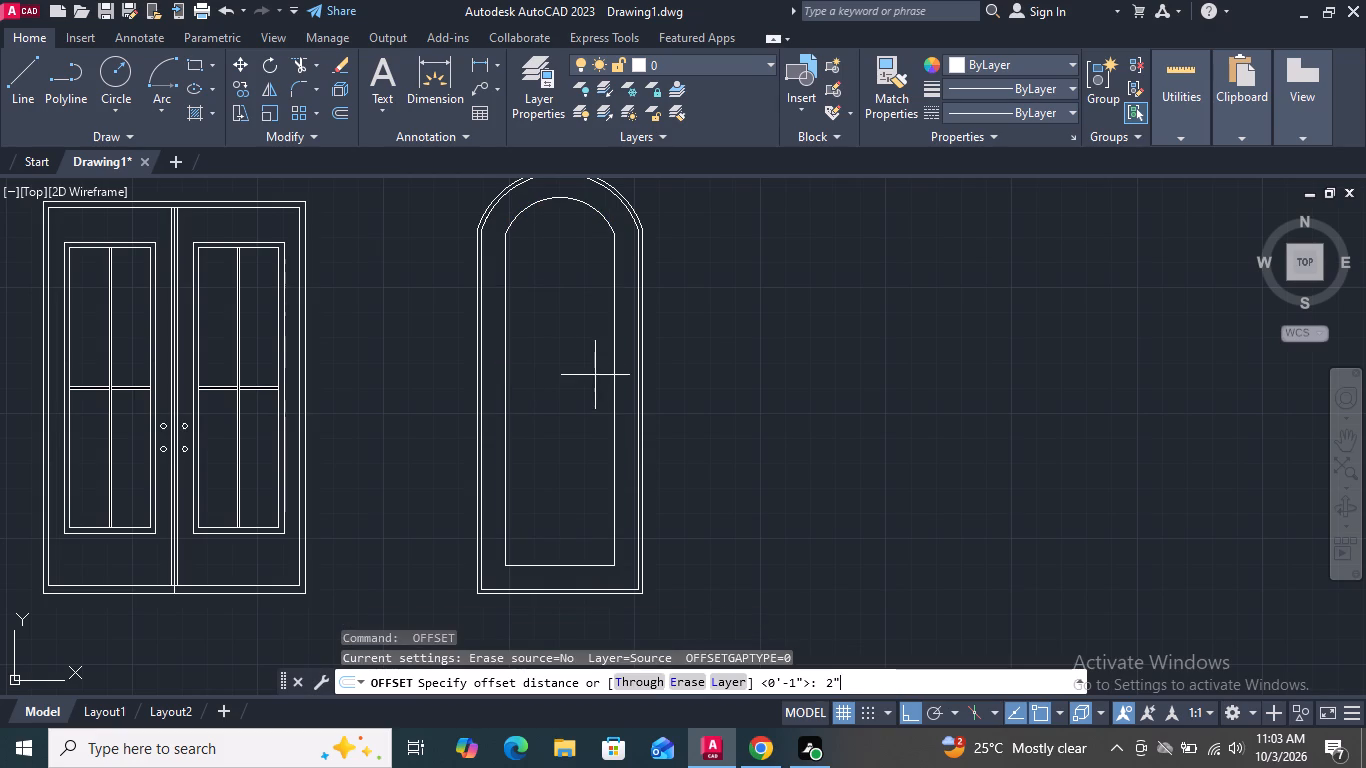
left_click(616, 358)
left_click(599, 360)
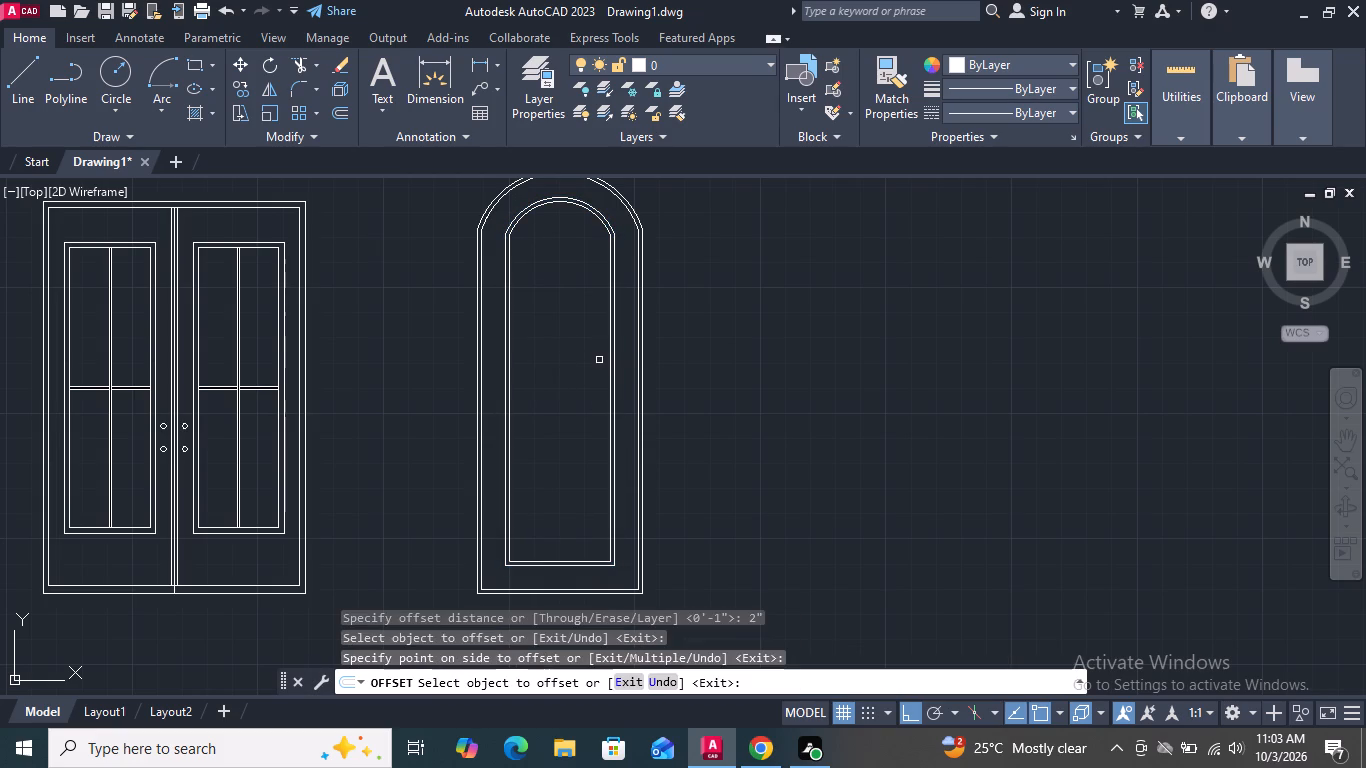
key("space")
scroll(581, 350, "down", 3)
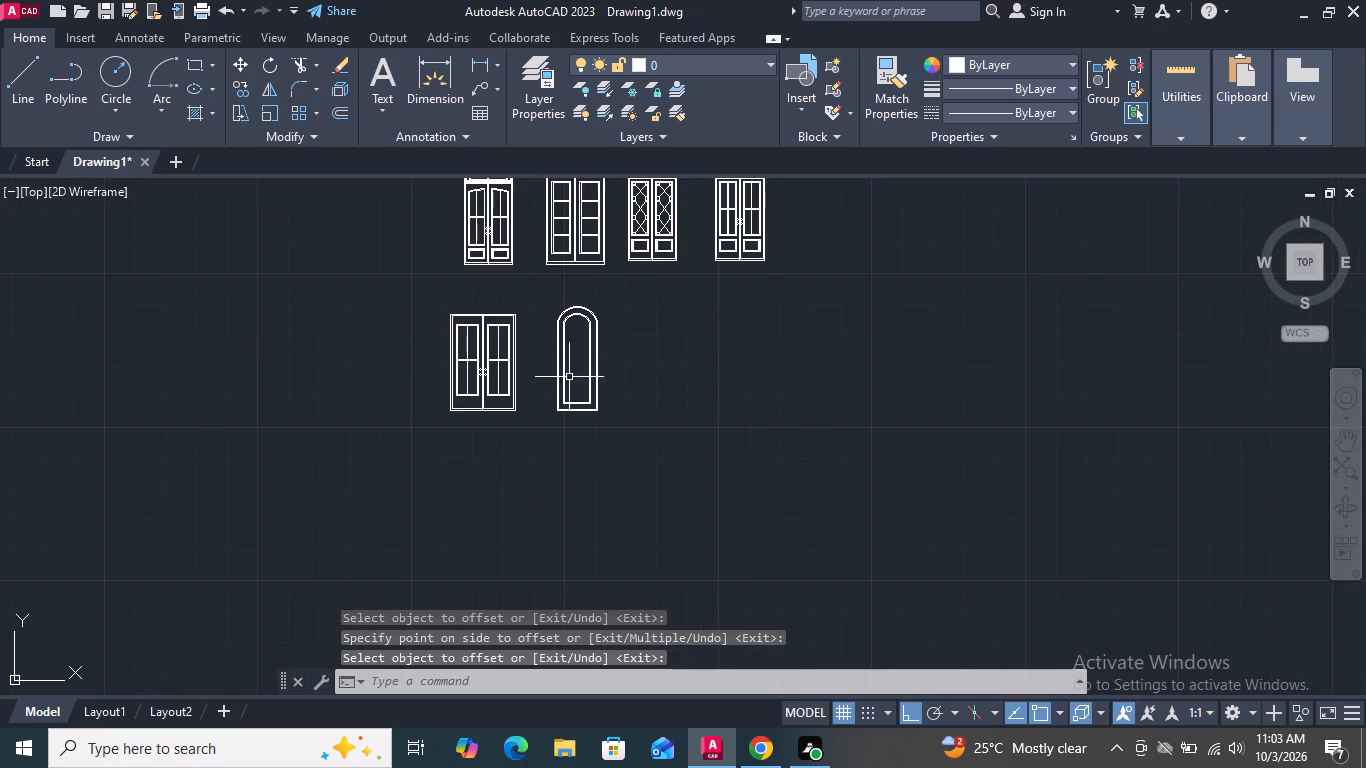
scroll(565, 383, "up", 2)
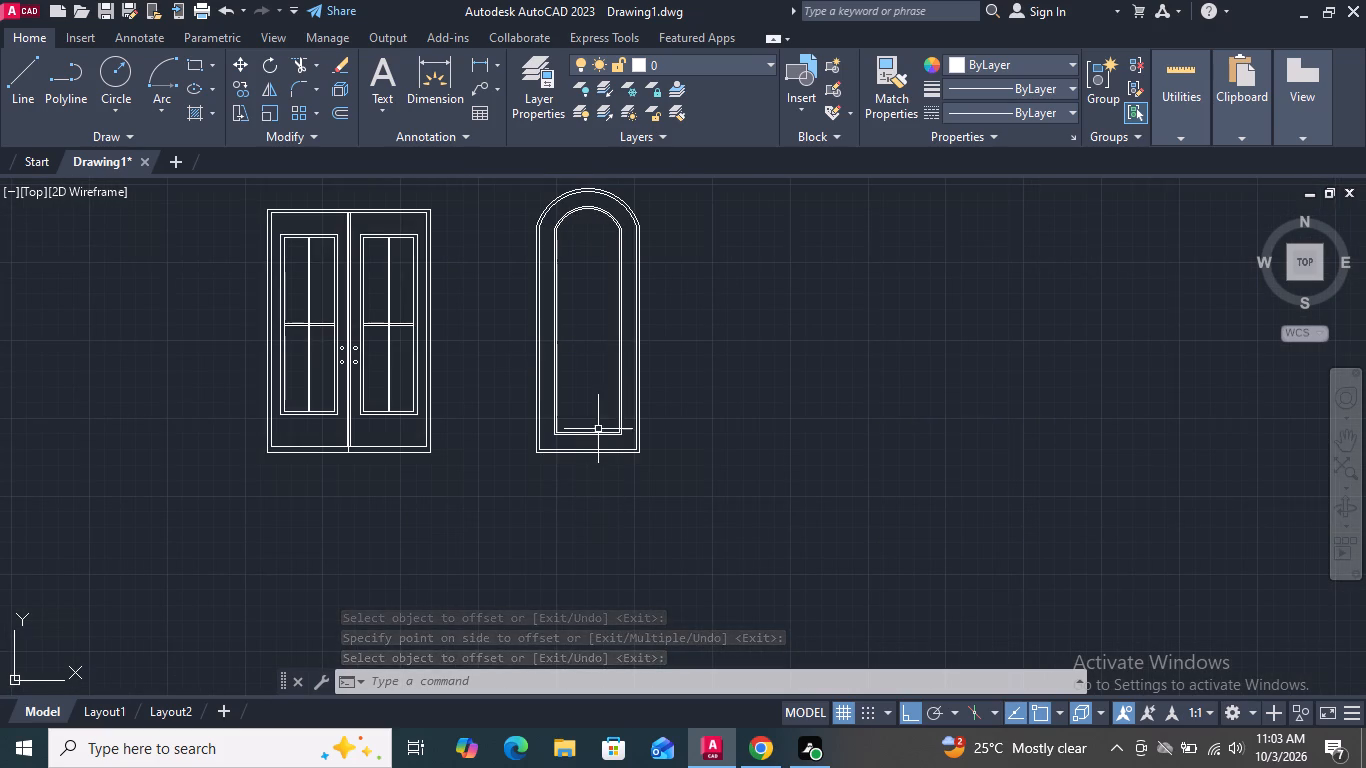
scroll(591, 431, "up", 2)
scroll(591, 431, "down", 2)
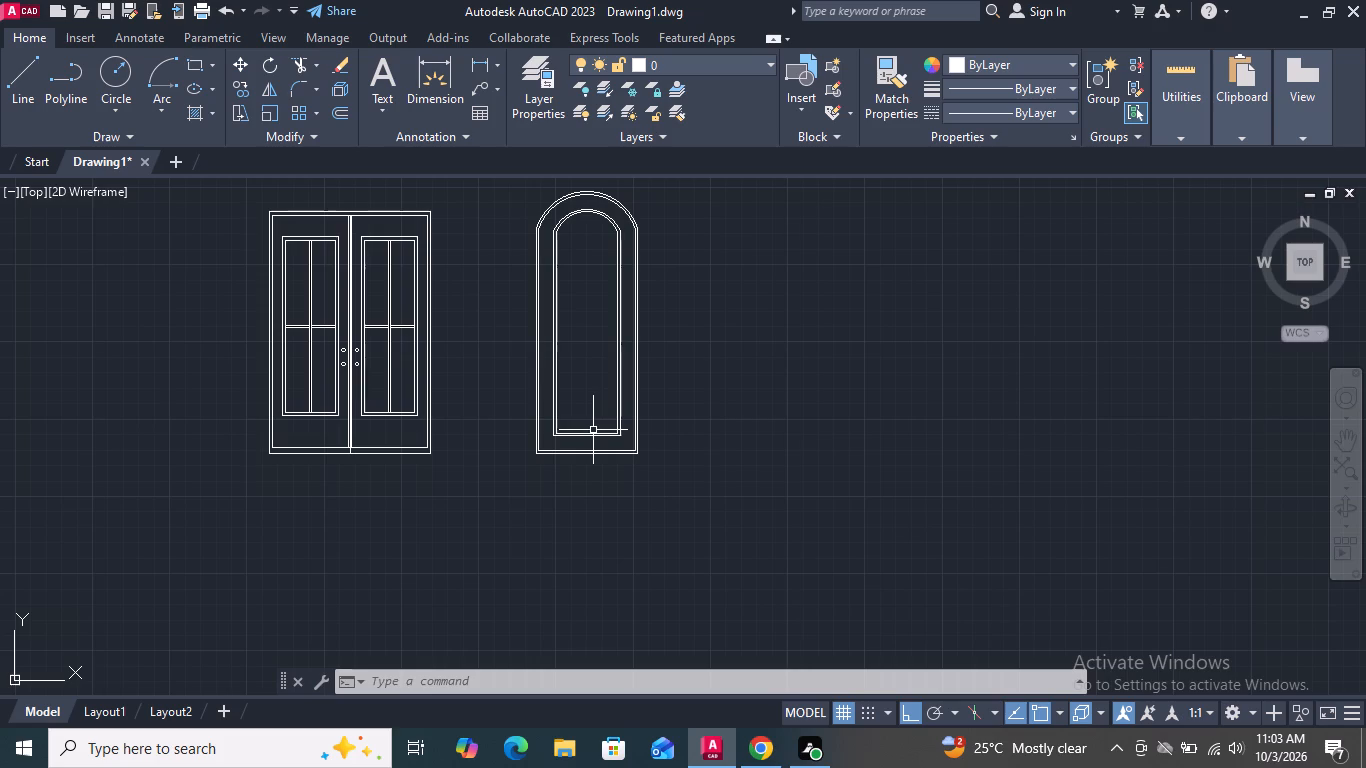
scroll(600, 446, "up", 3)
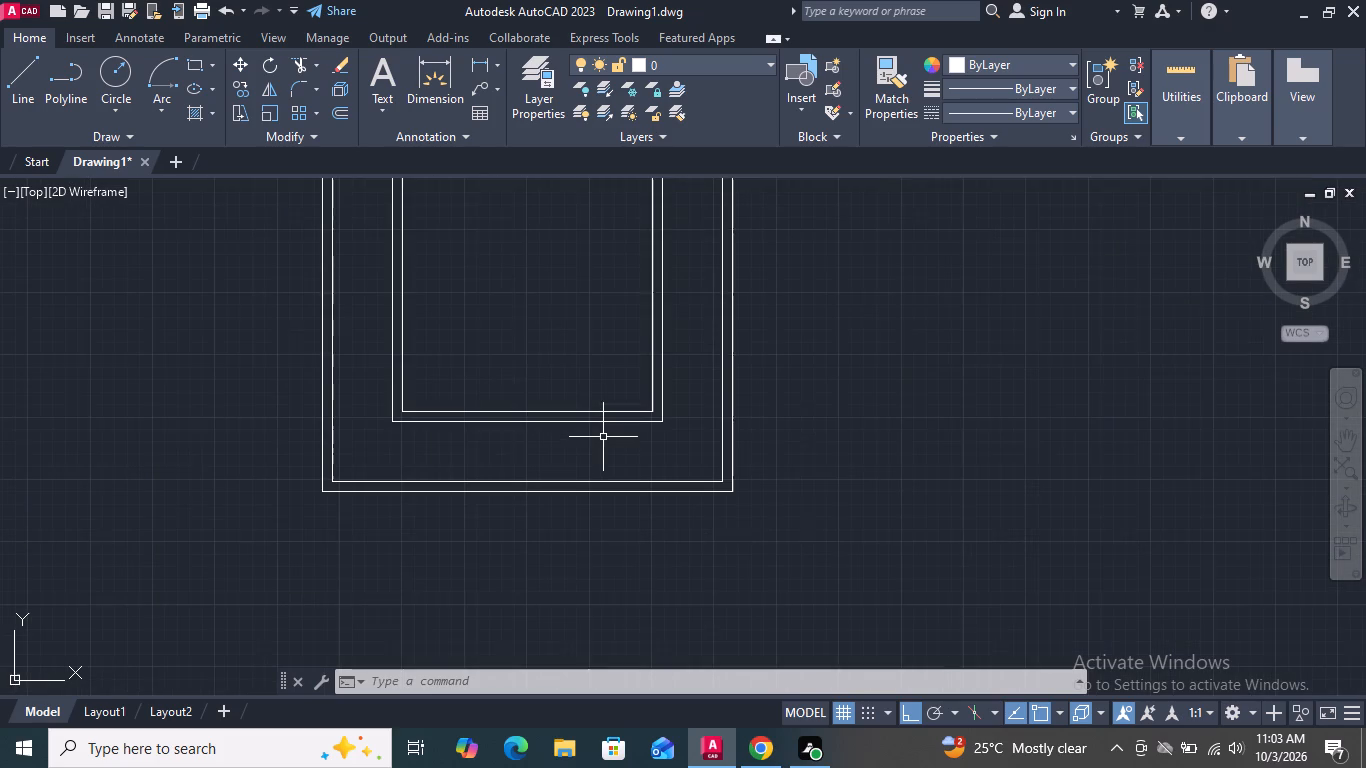
Stretch the bottom edges of the arched central panel and its border upward by about 2'-7".
middle_click_drag(415, 346, 397, 484)
left_click(243, 116)
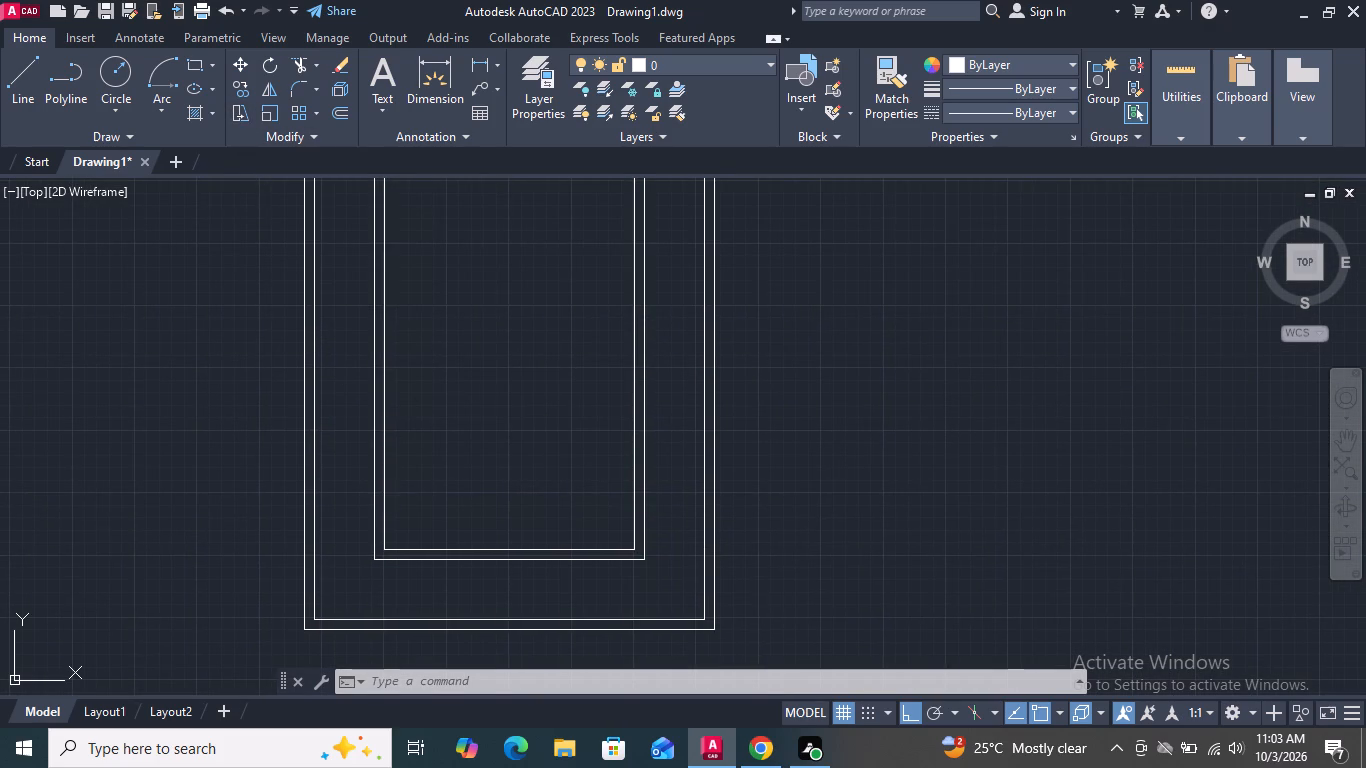
left_click(664, 579)
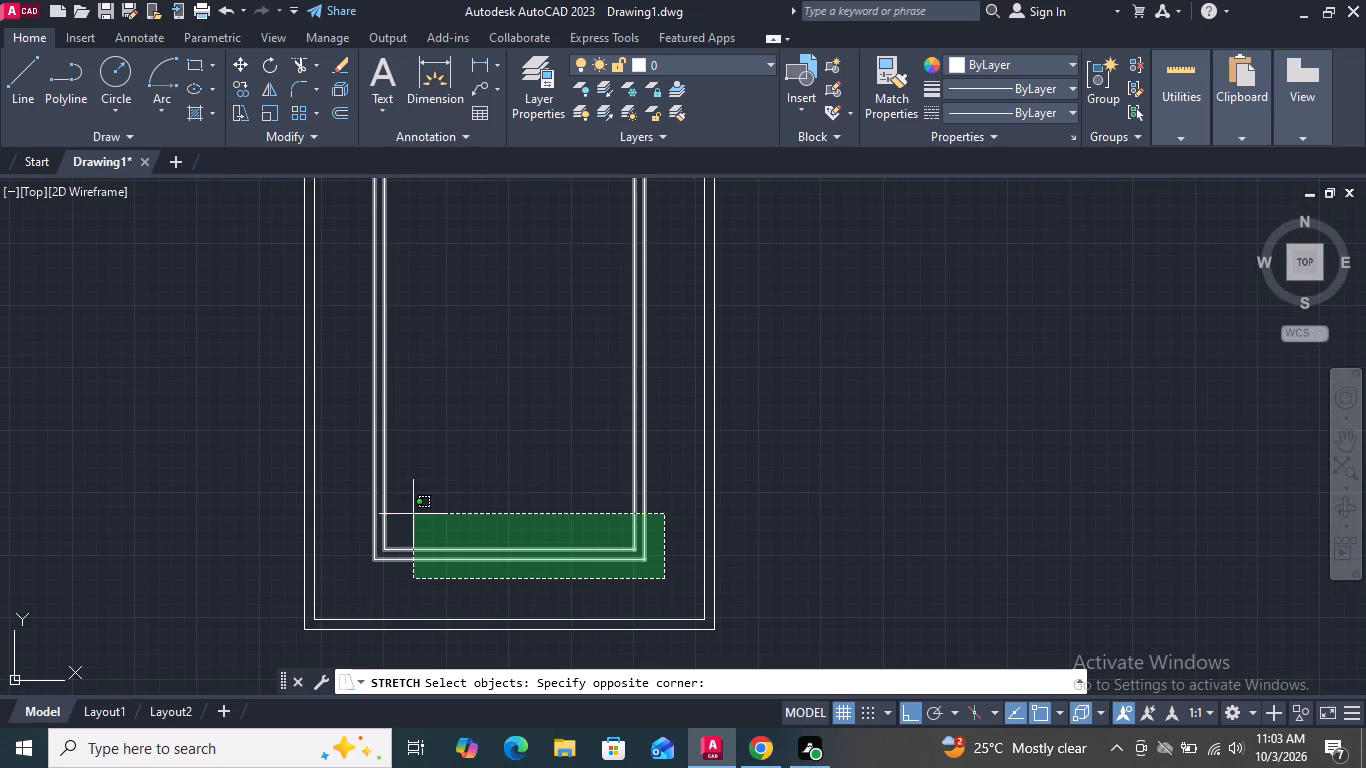
left_click(353, 501)
key("Return")
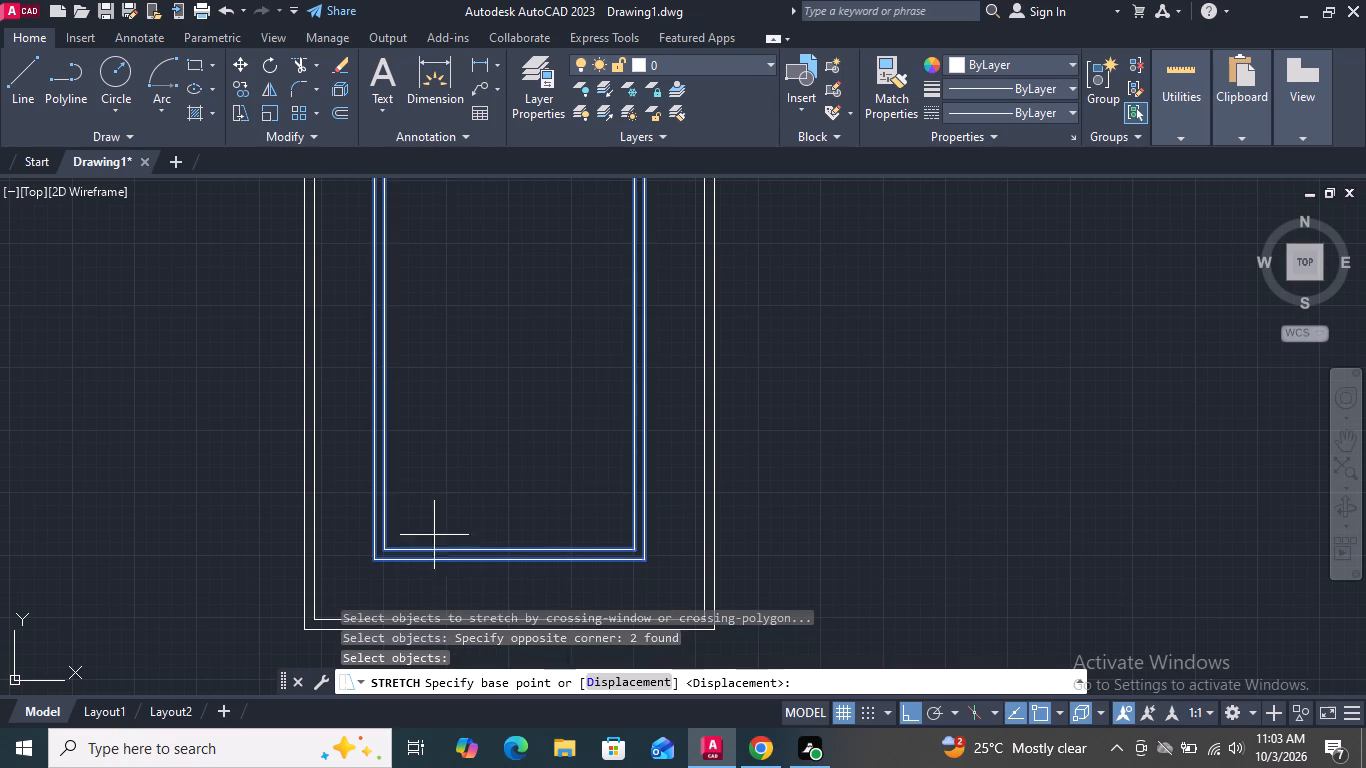
left_click(511, 561)
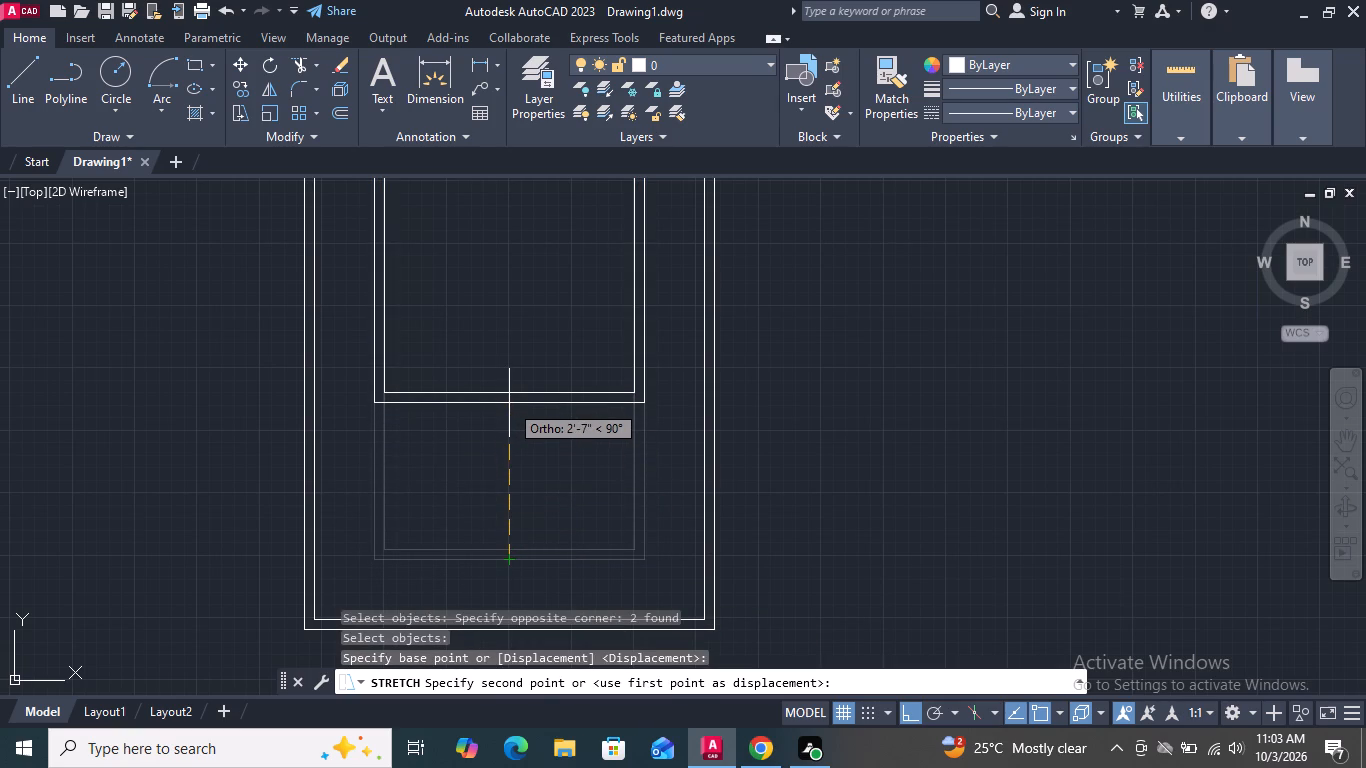
left_click(509, 403)
scroll(515, 379, "down", 3)
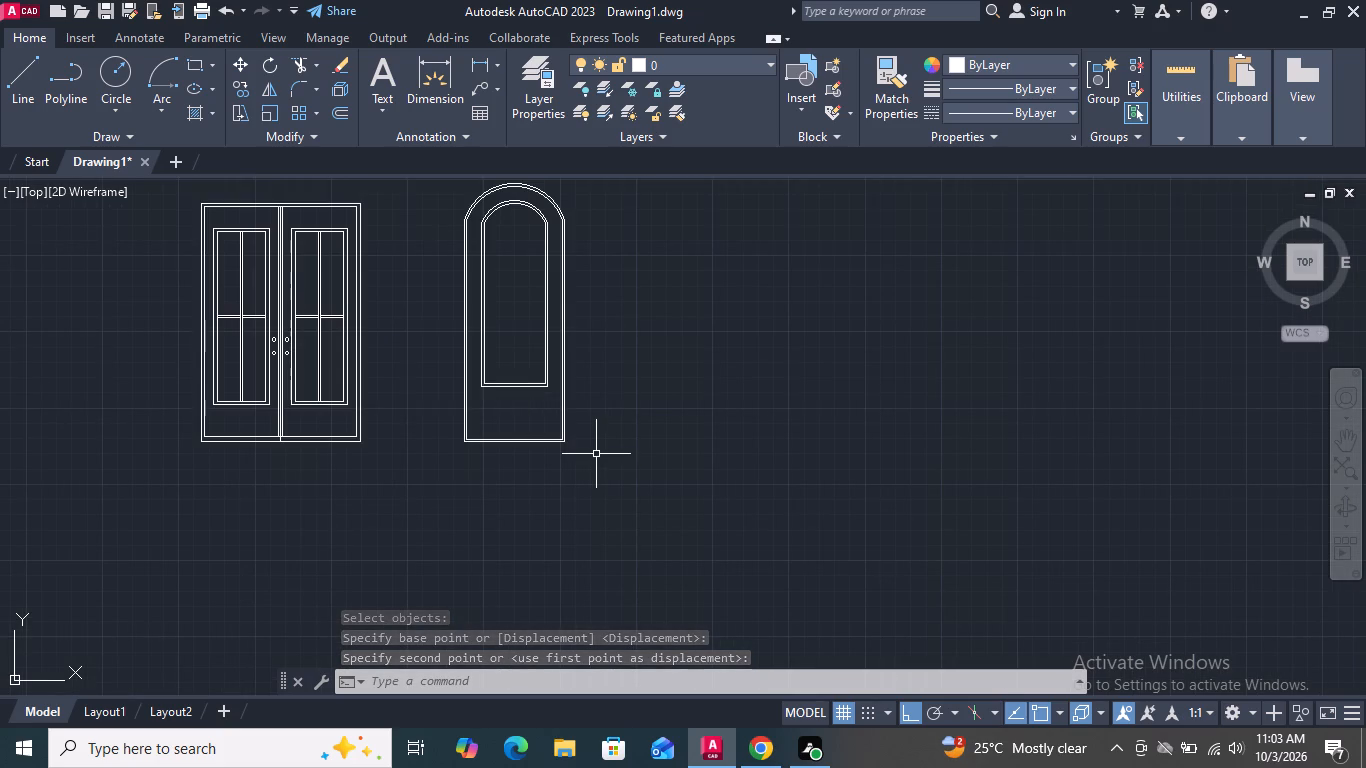
Stretch the bottom edges of the arched panel and its border up a further 1'-4" or so.
scroll(498, 394, "up", 1)
middle_click_drag(498, 394, 498, 431)
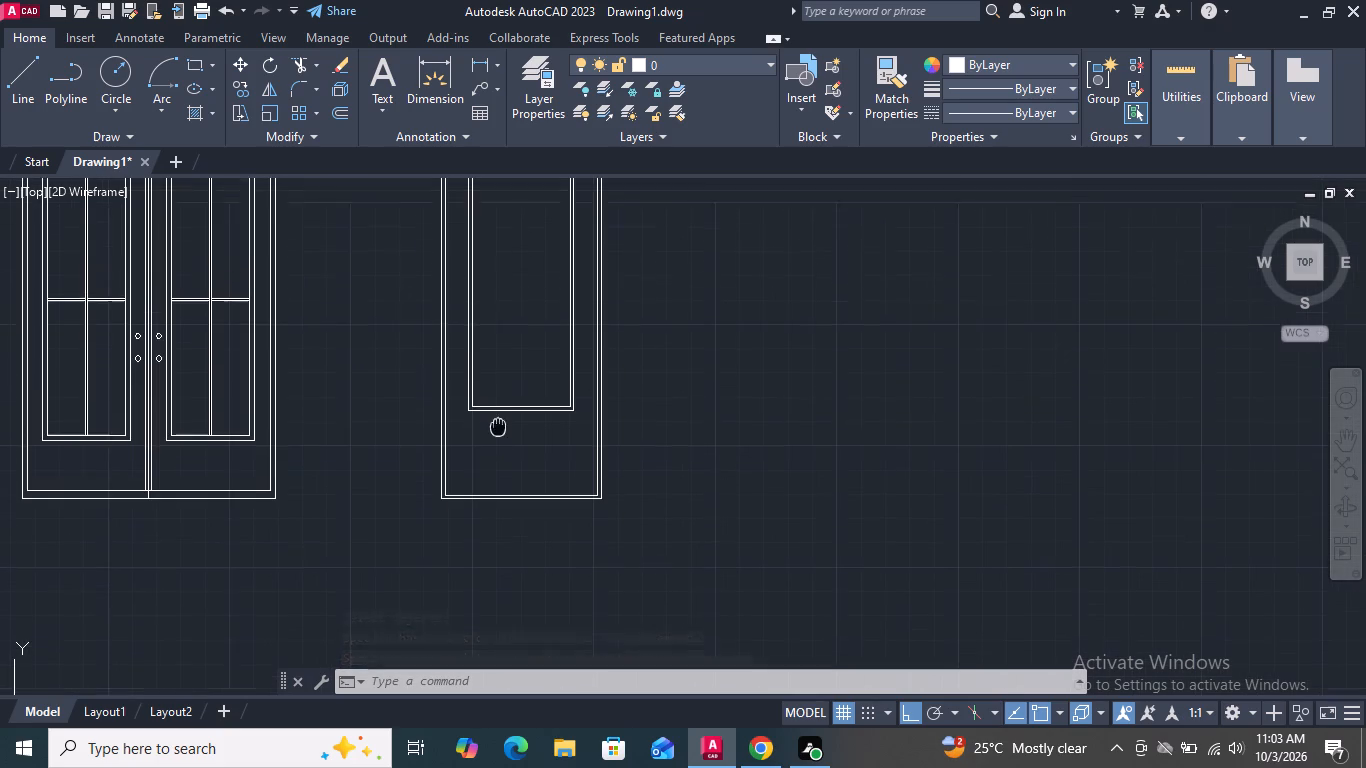
middle_click_drag(498, 431, 498, 471)
scroll(498, 469, "up", 2)
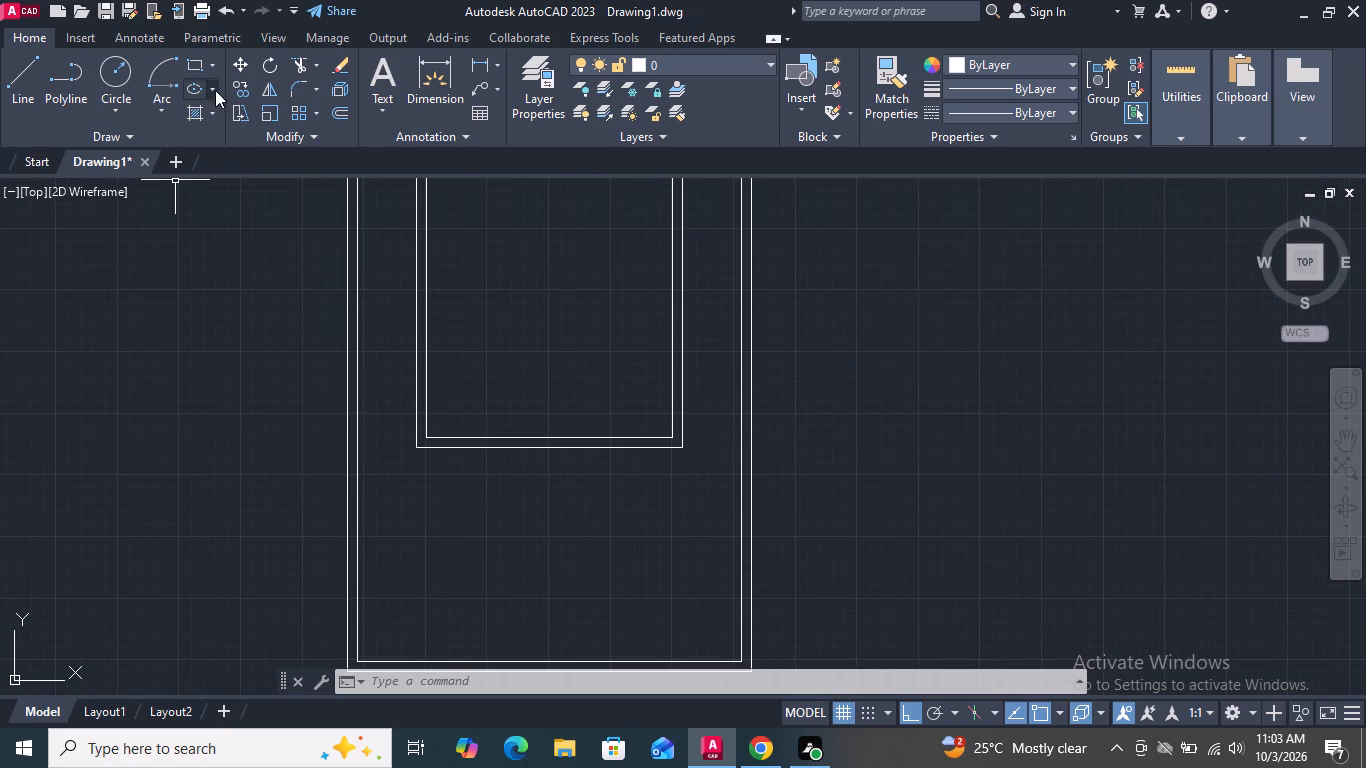
left_click(233, 106)
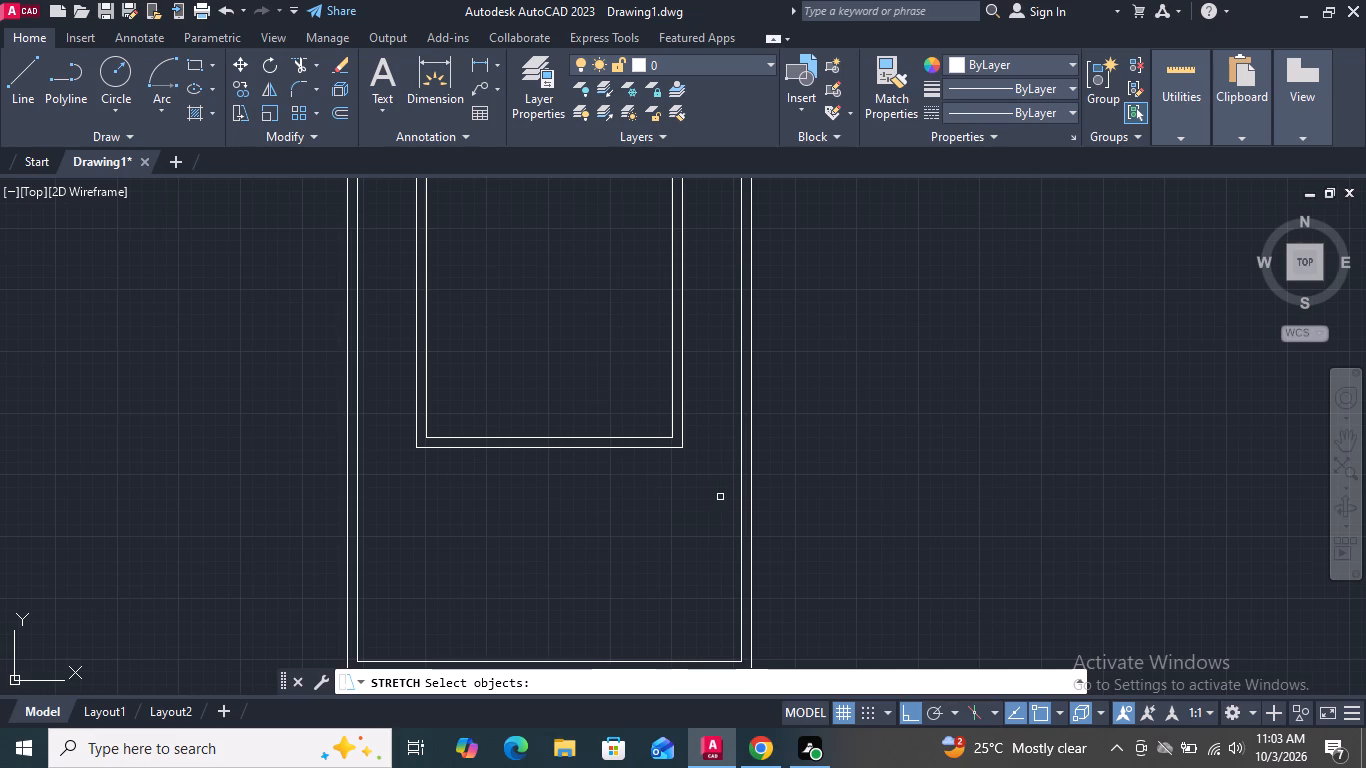
left_click(720, 496)
left_click(373, 369)
key("Return")
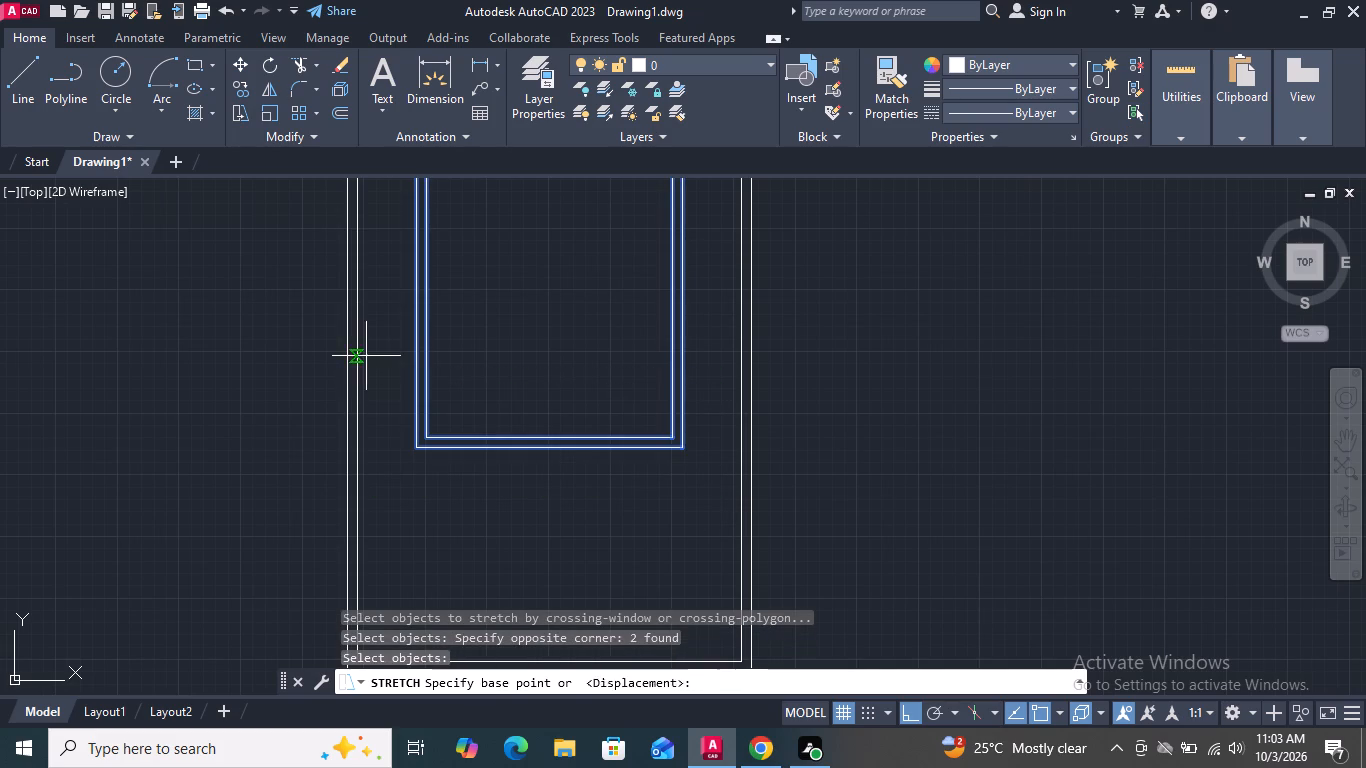
left_click(552, 451)
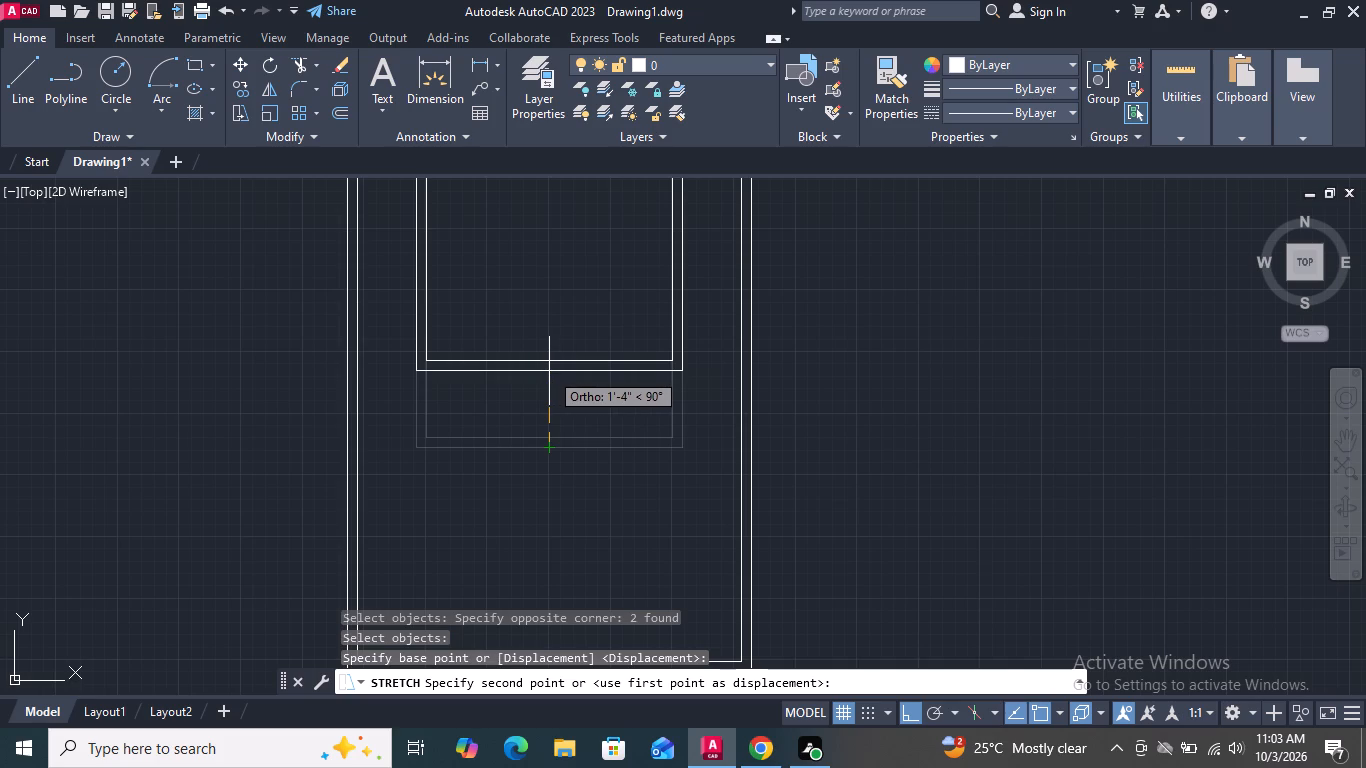
left_click(549, 371)
scroll(551, 371, "down", 3)
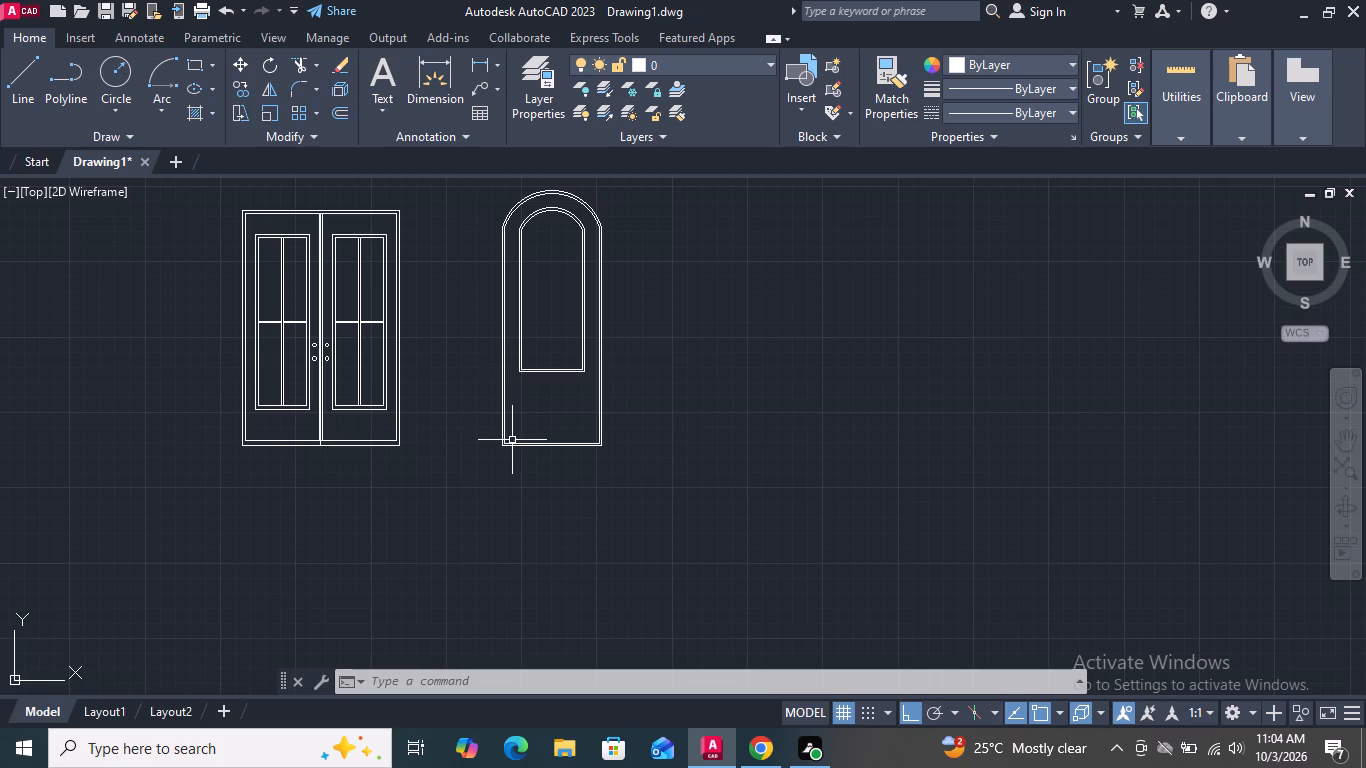
Draw a rectangular lower panel as wide as the arched panel, spanning from about 1'-1" to 3'-2" below it.
scroll(512, 440, "up", 1)
middle_click(576, 372)
scroll(574, 372, "up", 1)
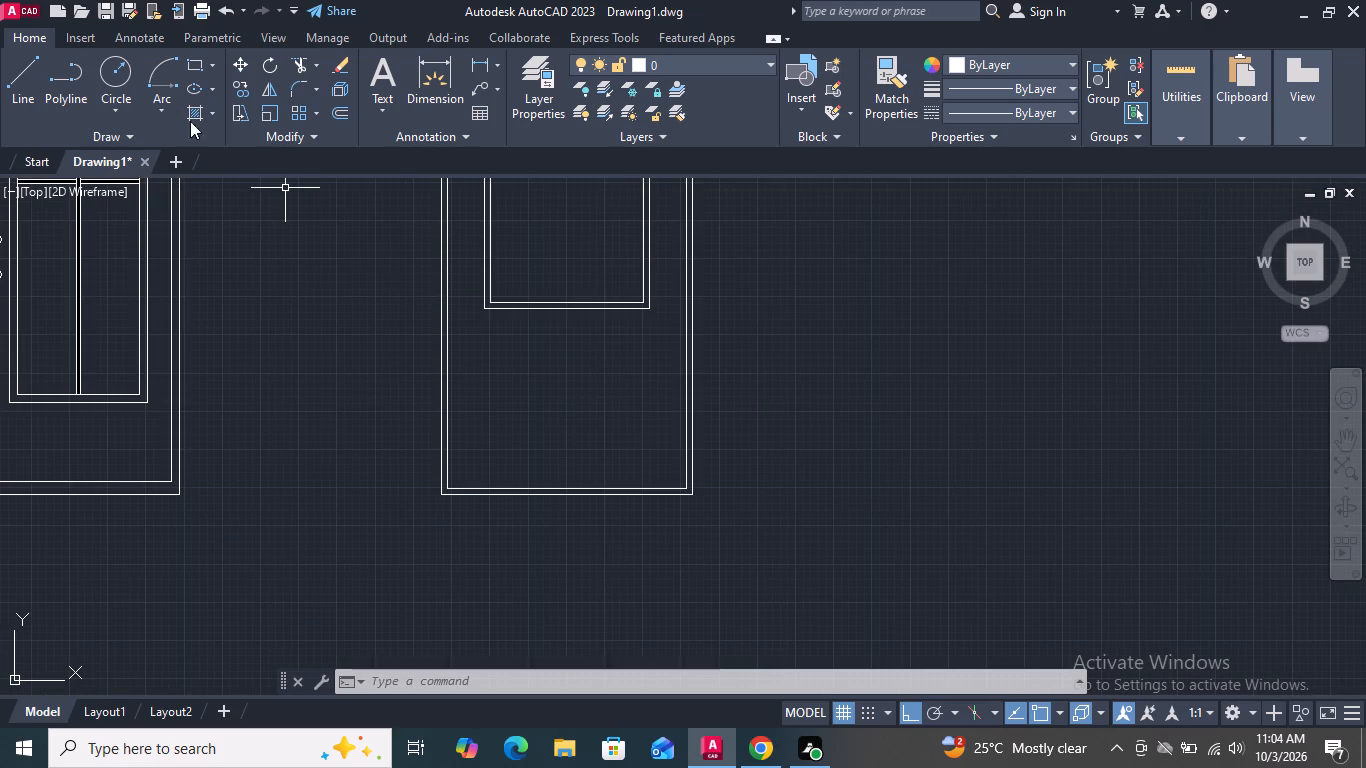
left_click(194, 69)
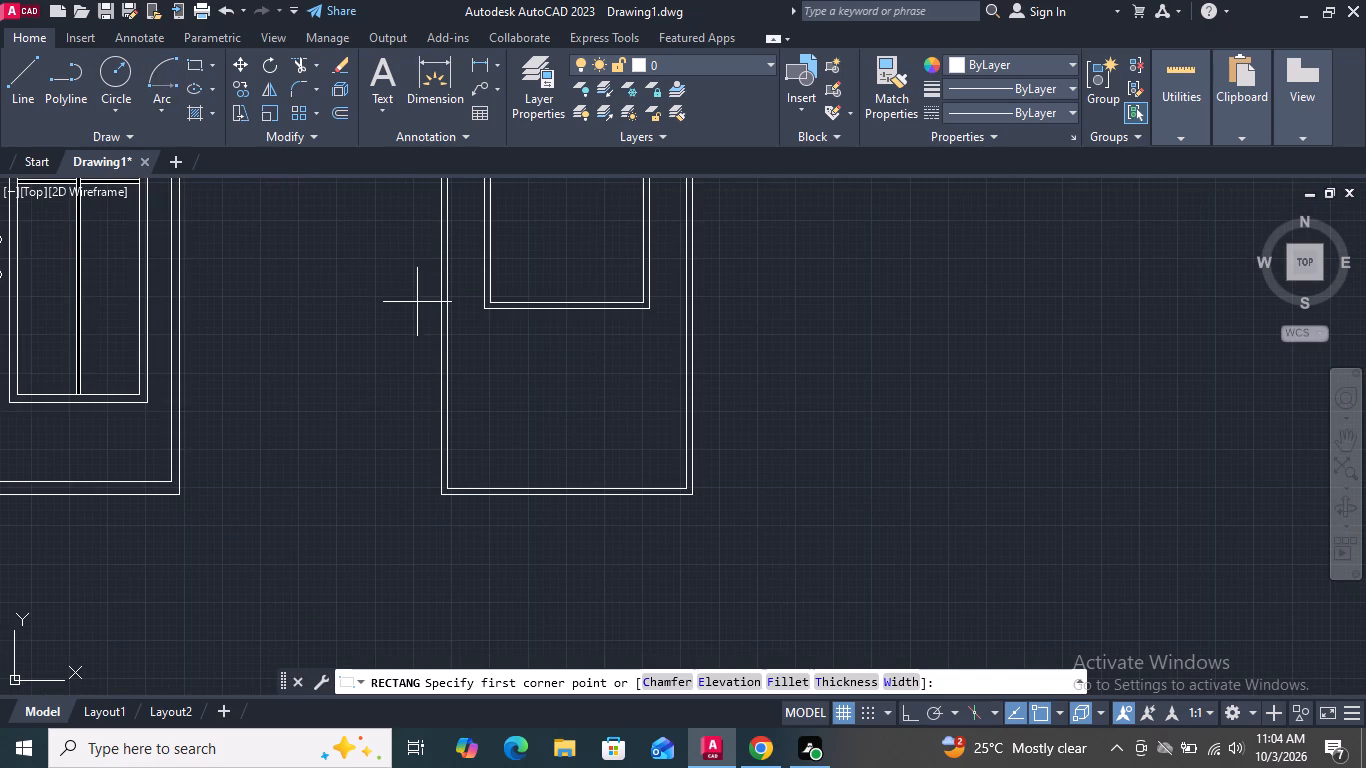
left_click(485, 349)
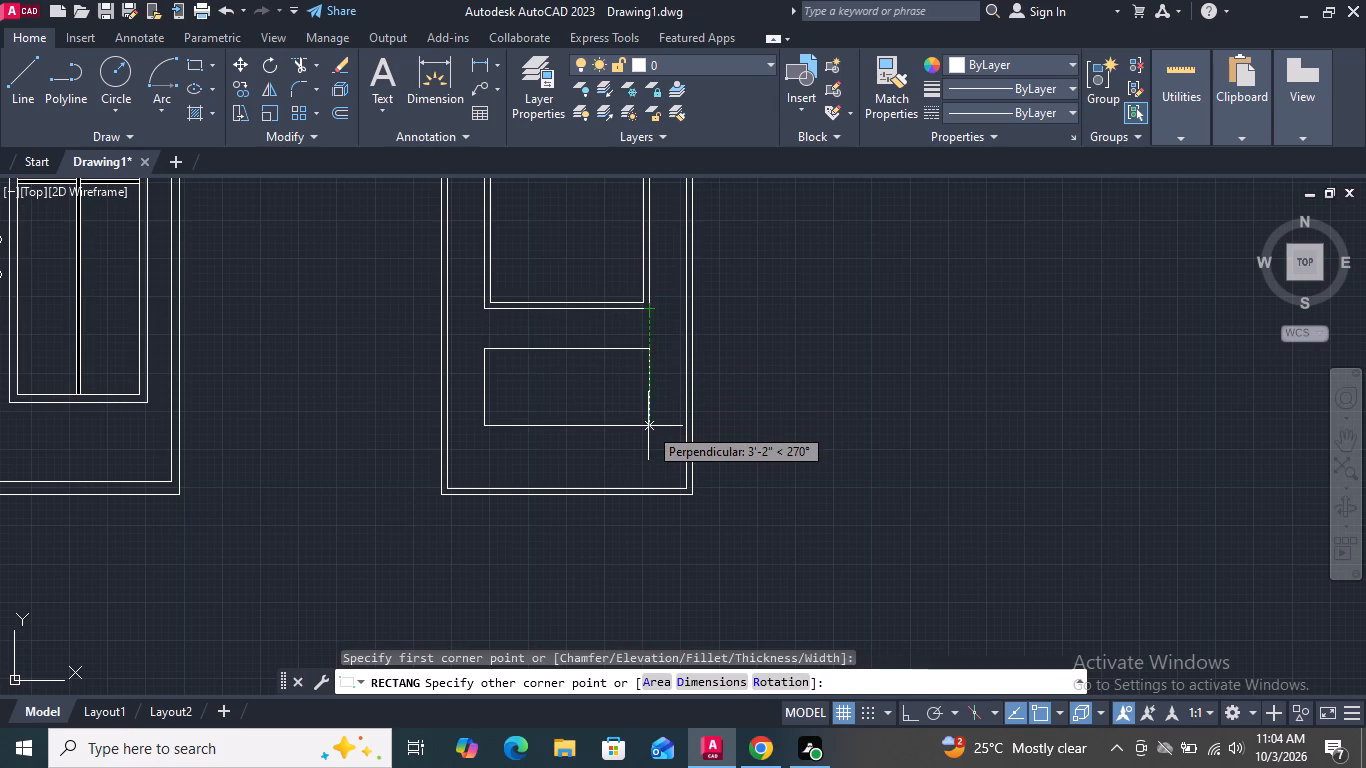
left_click(648, 430)
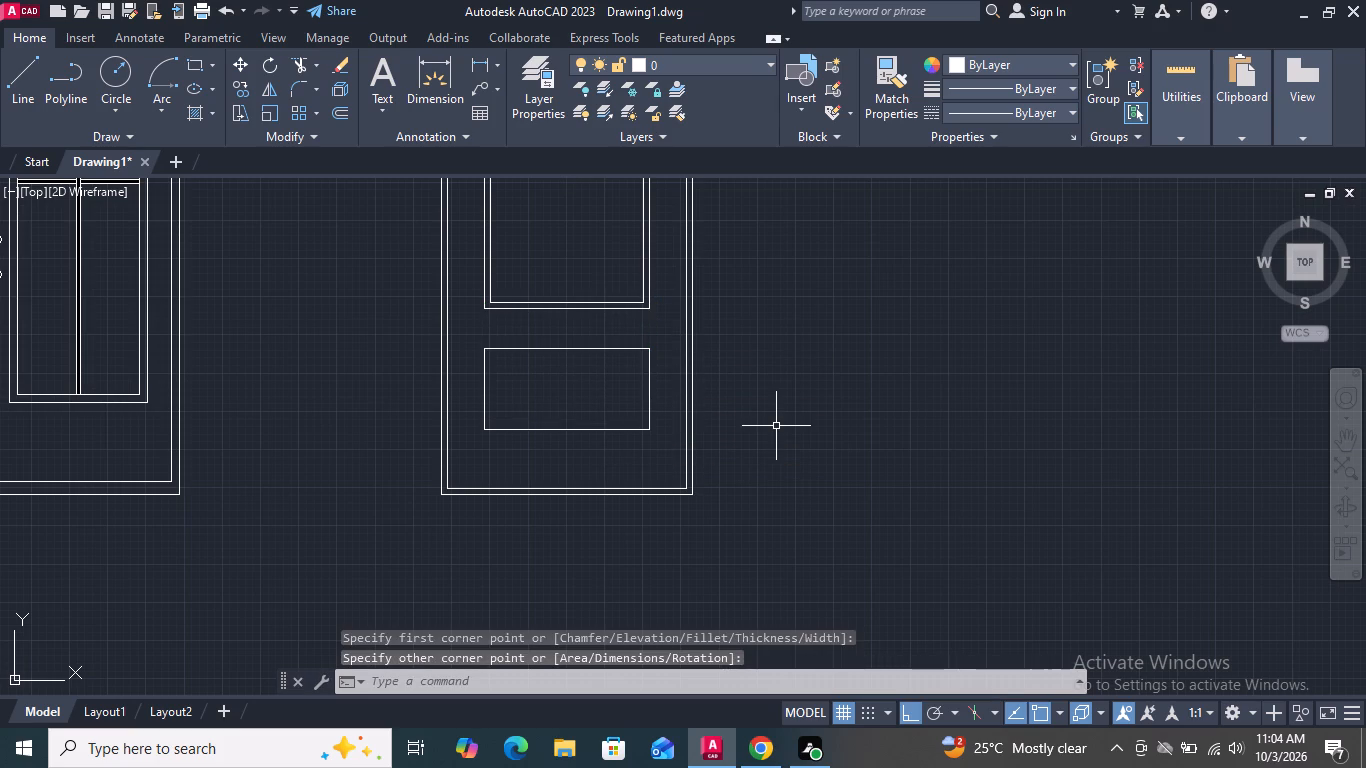
Offset the rectangular lower panel inward by 2" to give it a border.
scroll(553, 411, "up", 2)
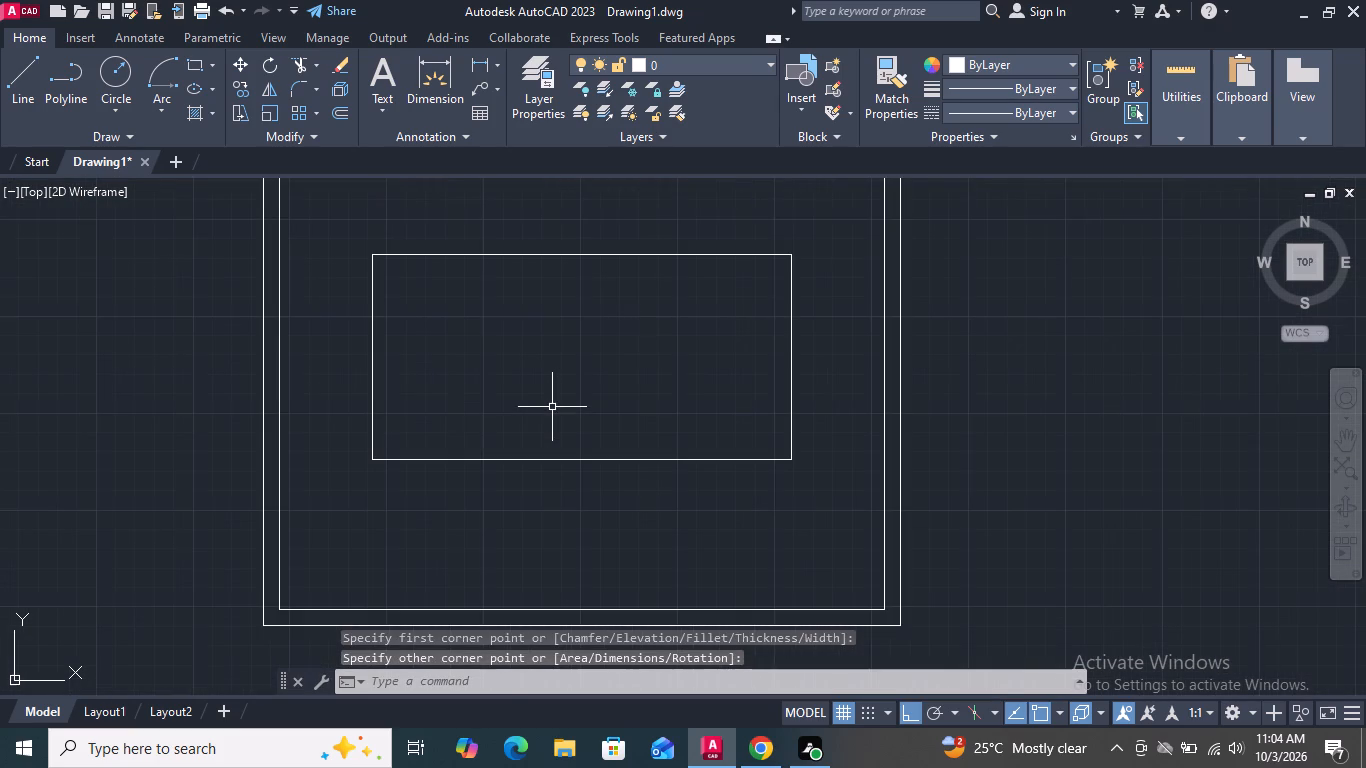
scroll(552, 407, "down", 1)
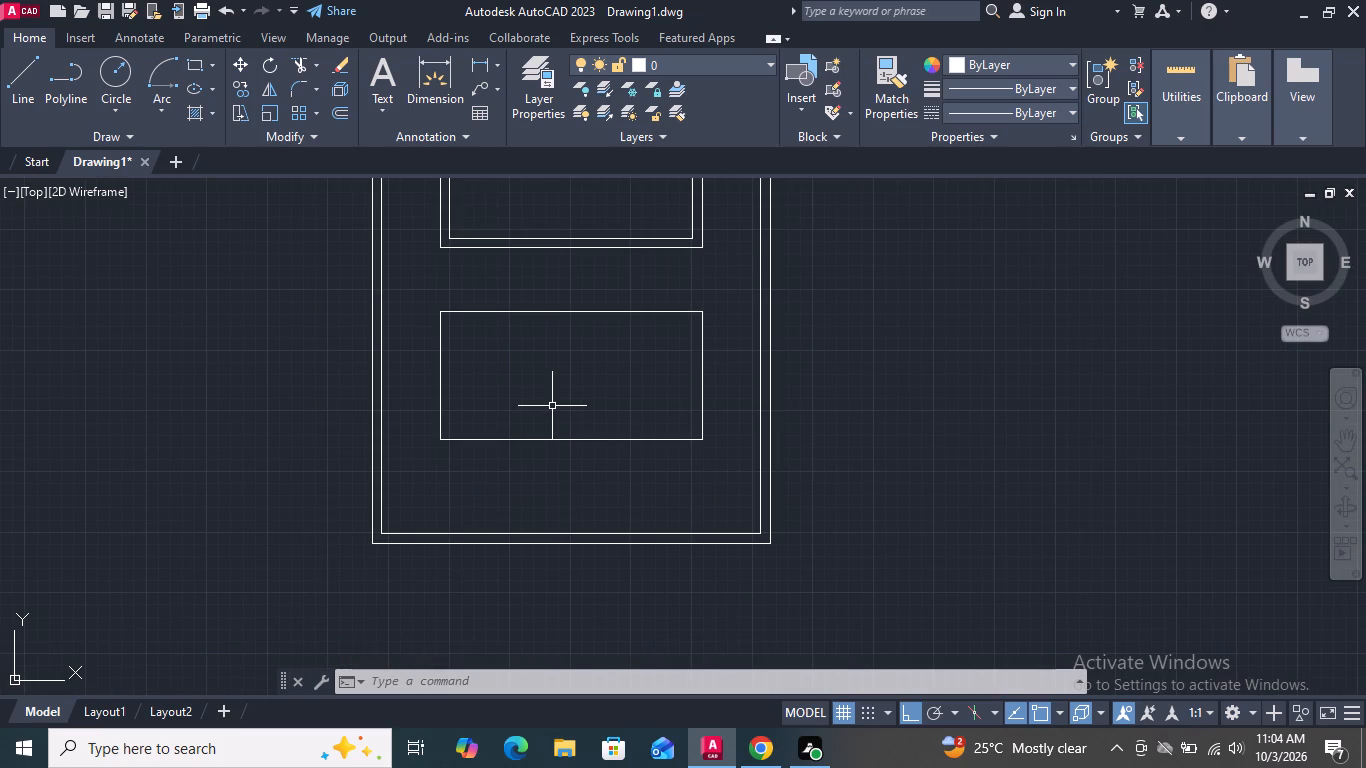
scroll(552, 406, "up", 1)
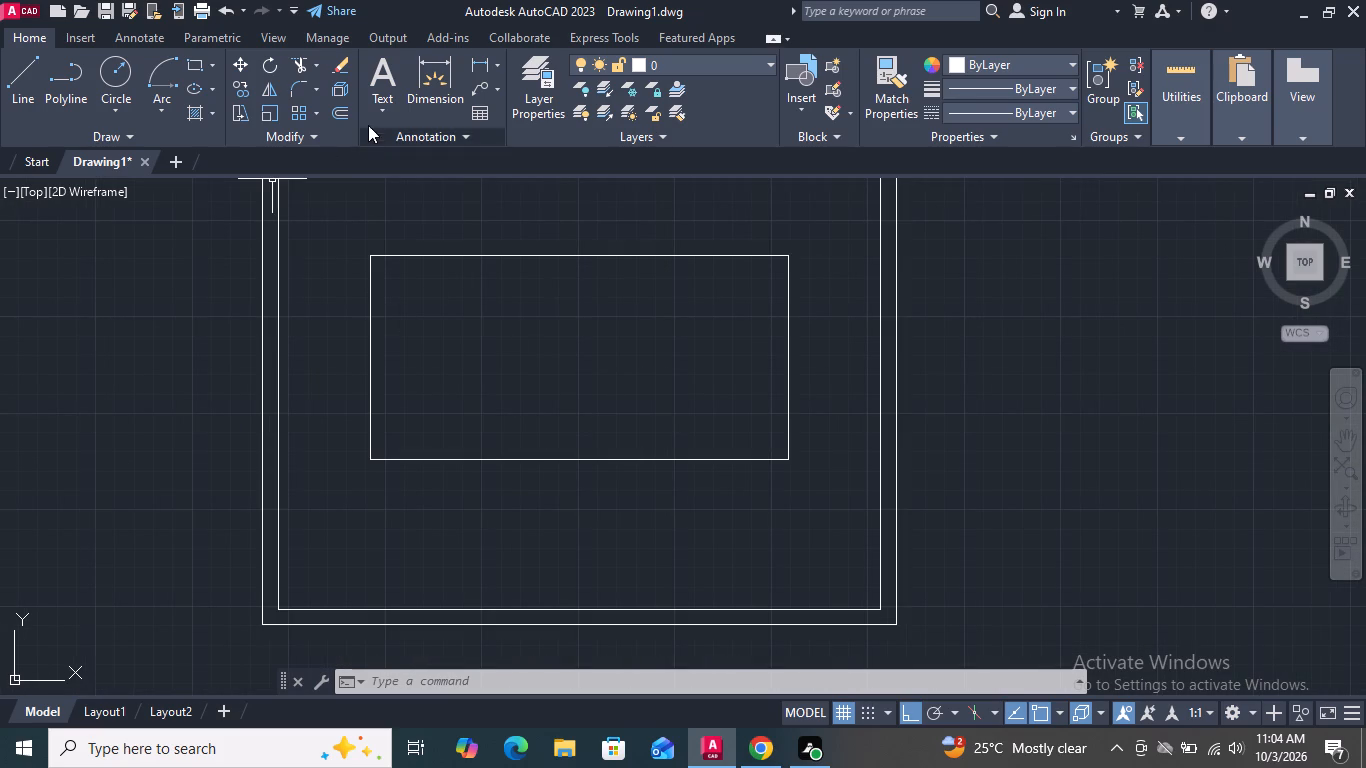
left_click(331, 119)
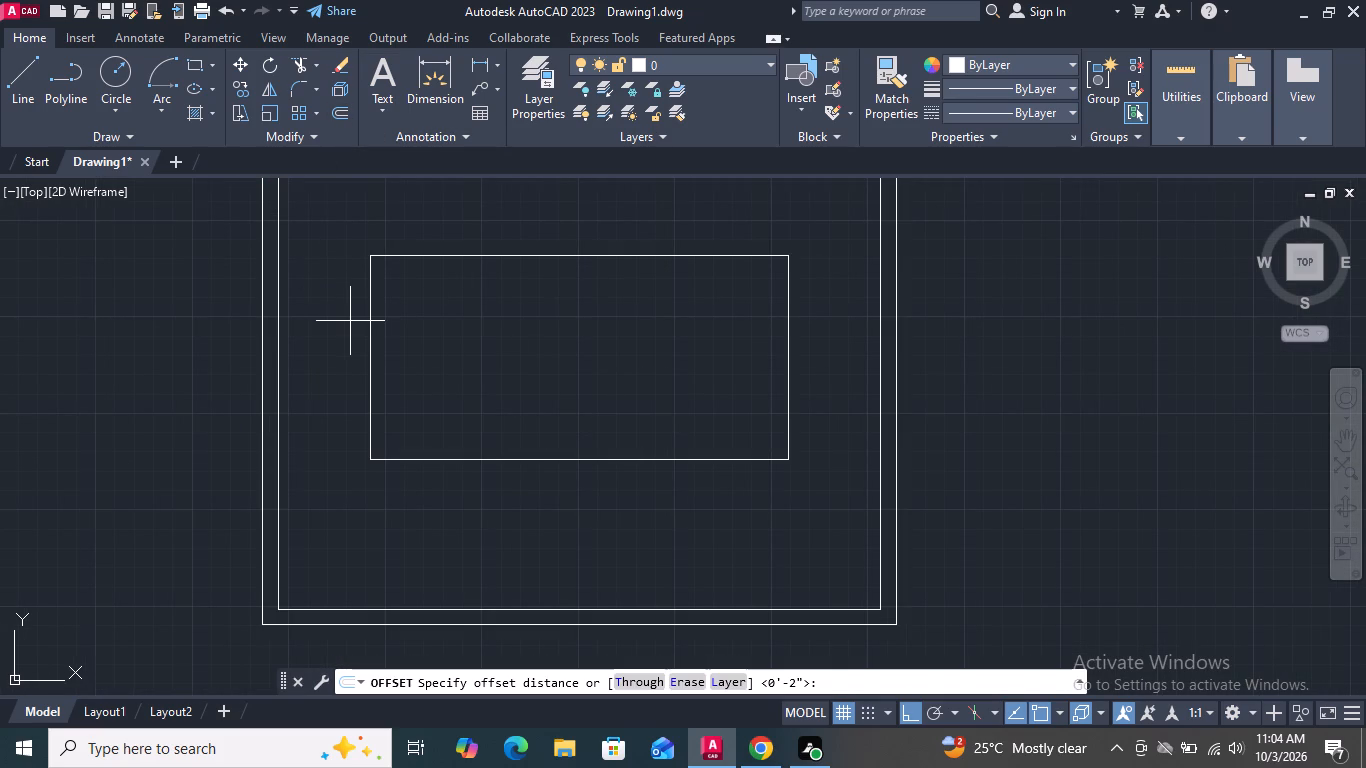
key("Return")
left_click(370, 325)
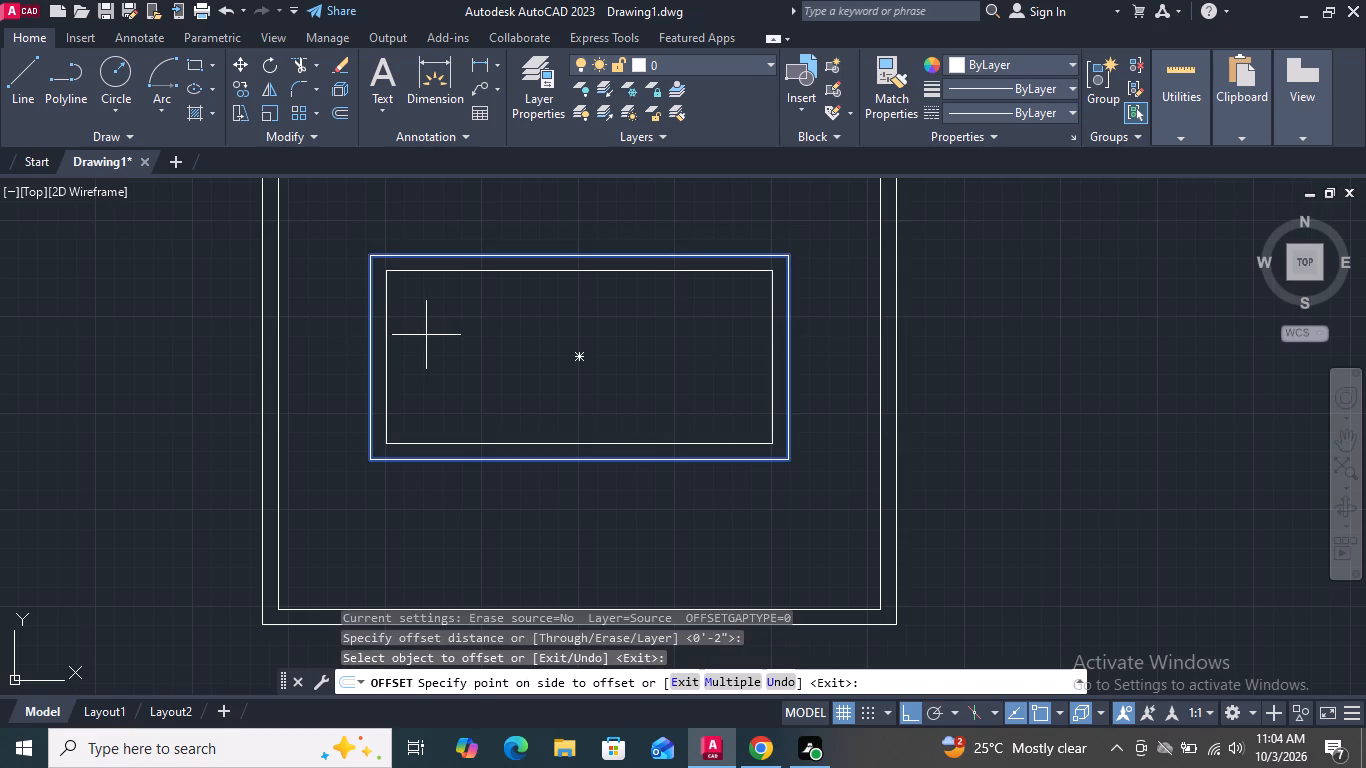
left_click(426, 335)
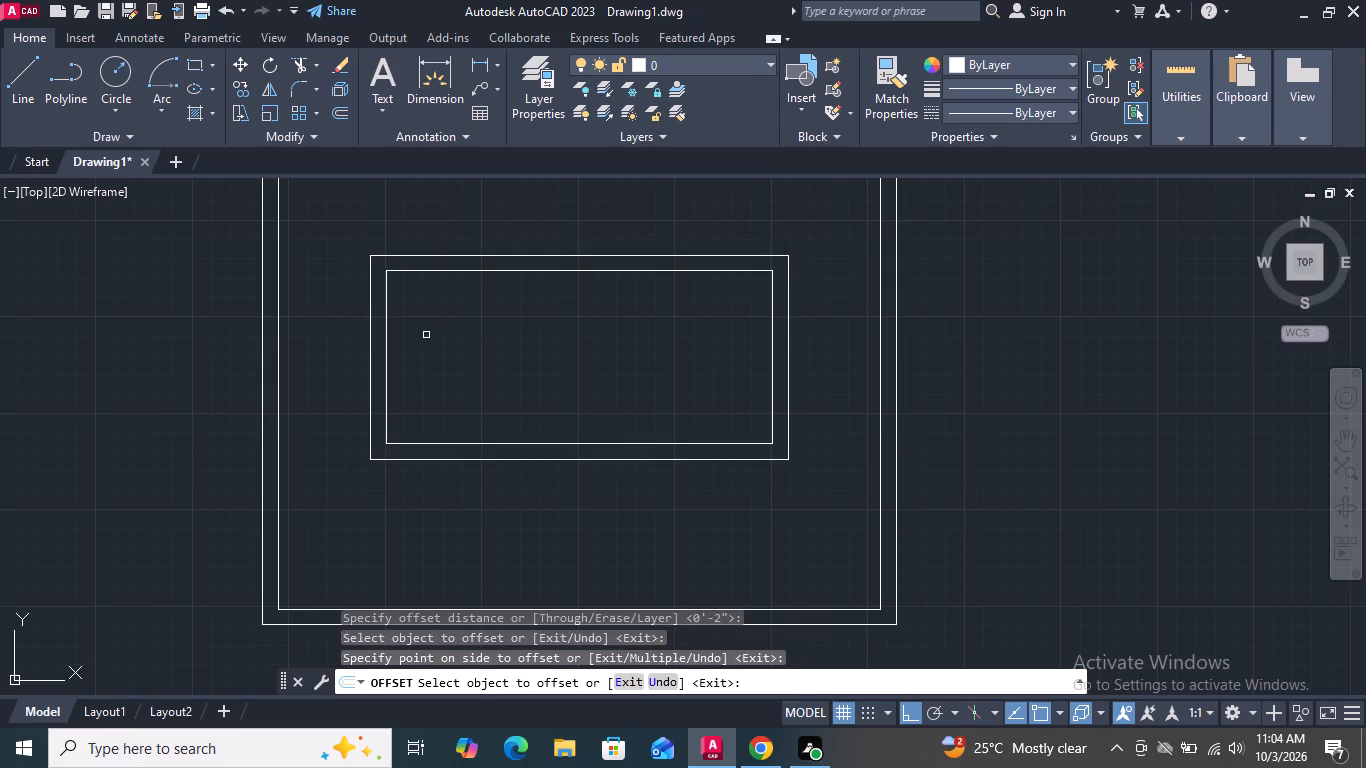
key("Escape")
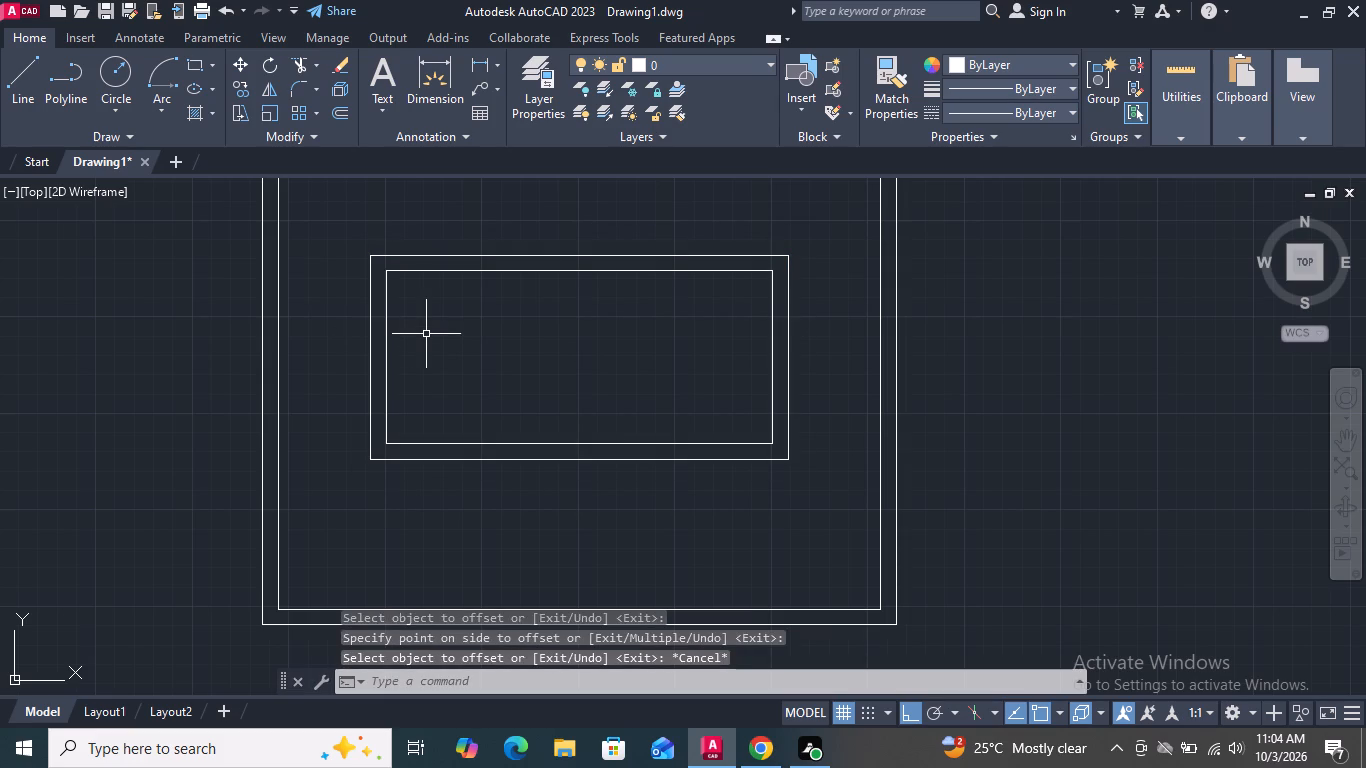
Offset the lower panel's outer rectangle inward by 1" to add a line midway through its border.
key("space")
type("1\"")
key("Return")
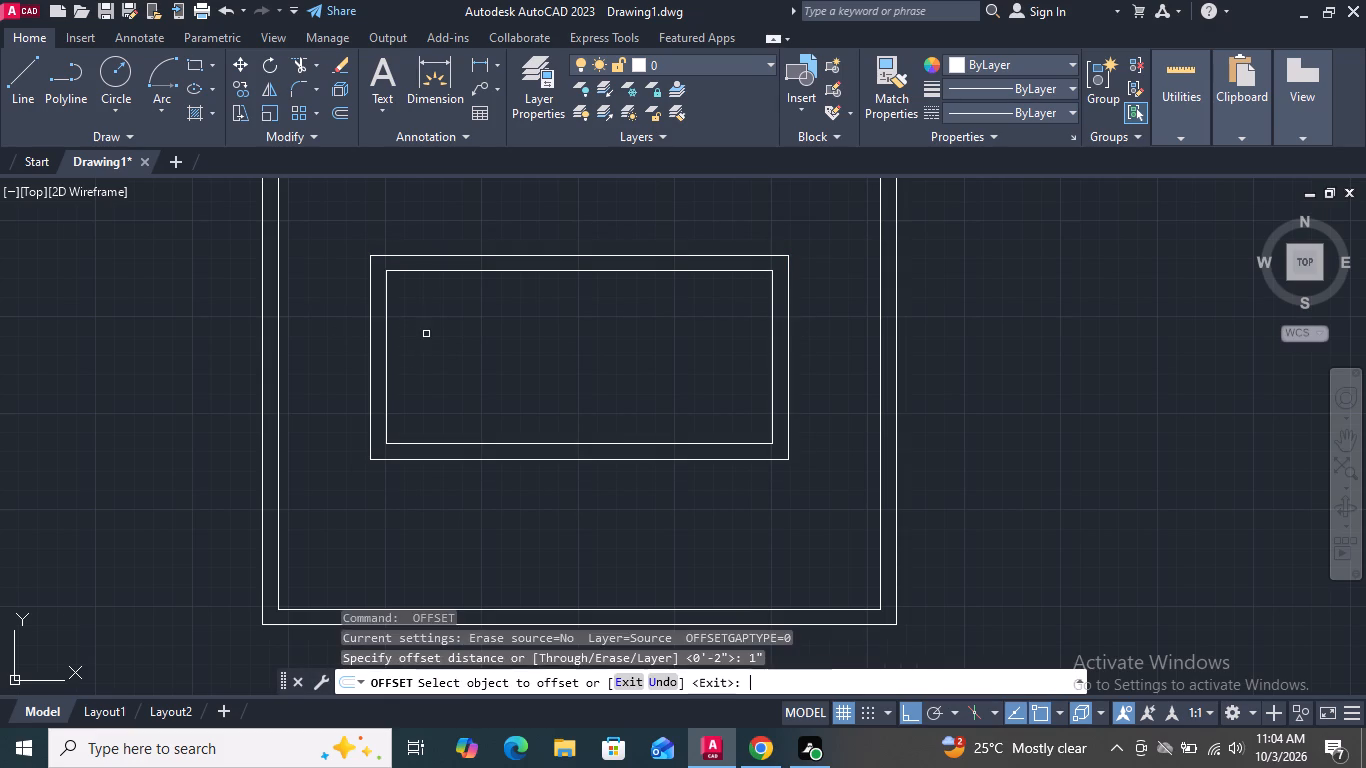
scroll(354, 355, "up", 2)
left_click(391, 326)
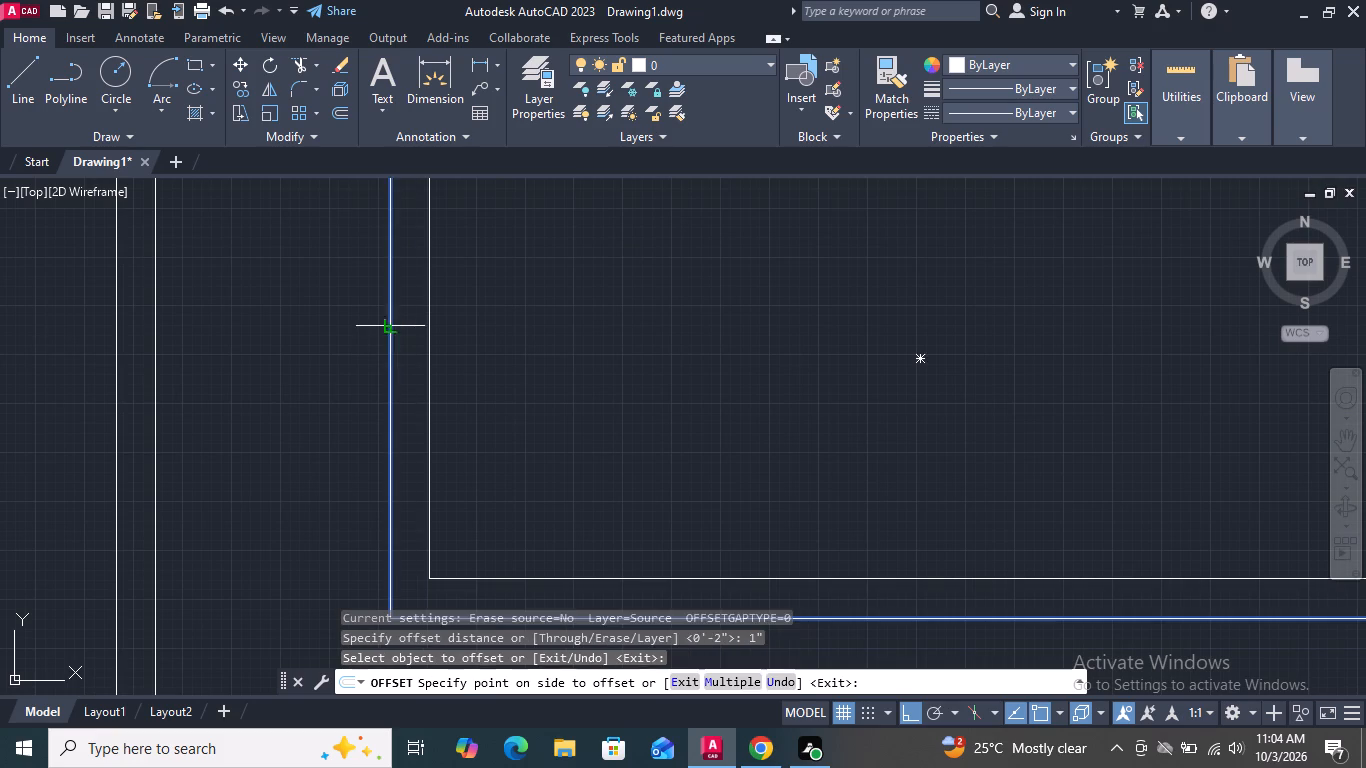
left_click(399, 321)
scroll(443, 378, "down", 2)
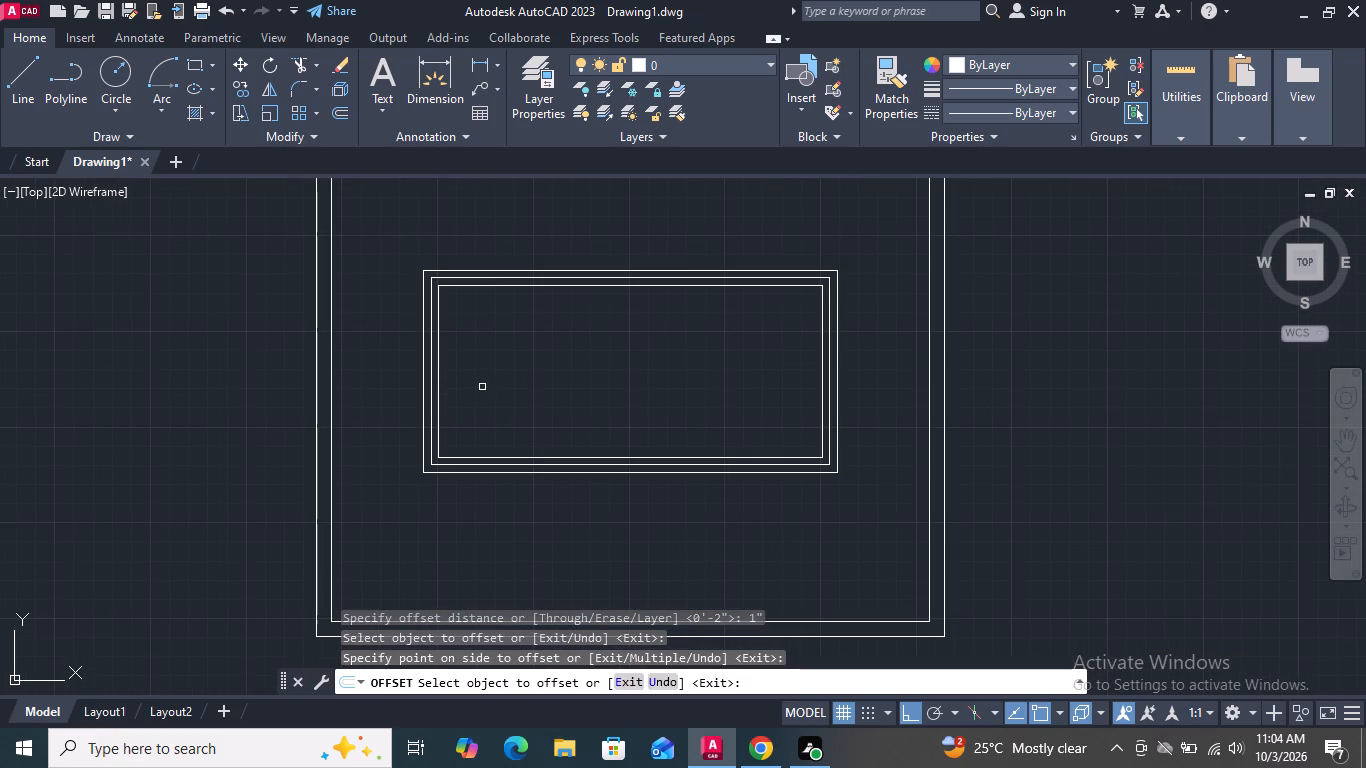
key("Escape")
With Ortho off, draw a diagonal mitre line across the lower panel border's upper-left corner, from outer to innermost rectangle.
scroll(449, 273, "down", 1)
scroll(449, 273, "up", 2)
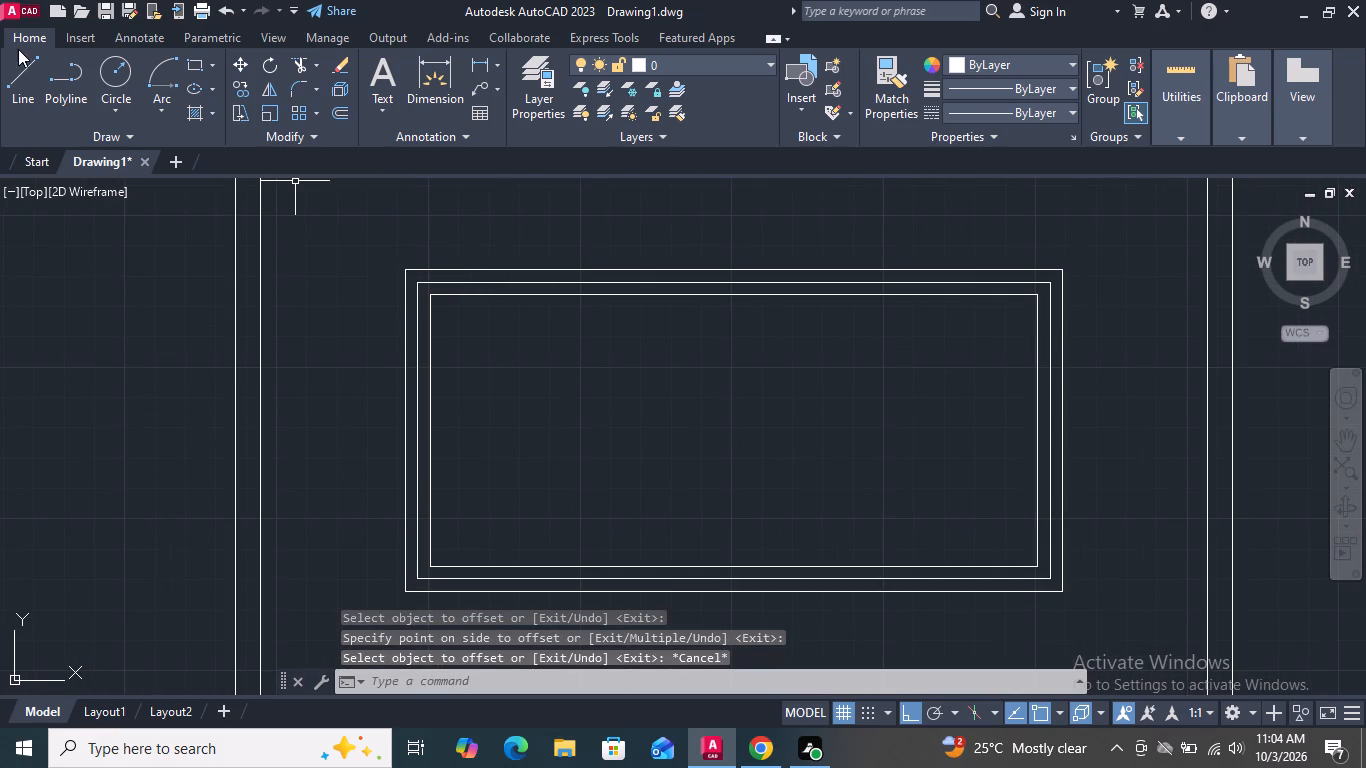
left_click(16, 71)
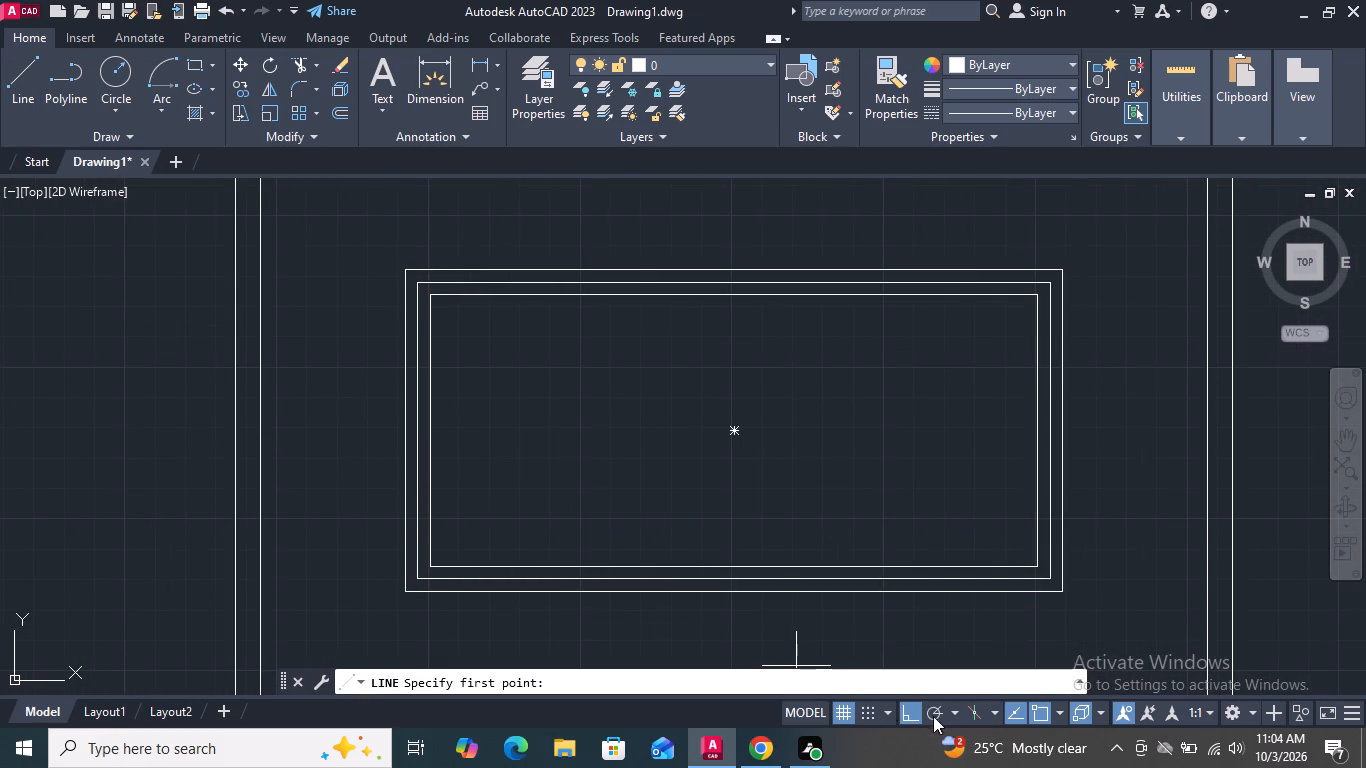
left_click(908, 714)
scroll(478, 269, "up", 2)
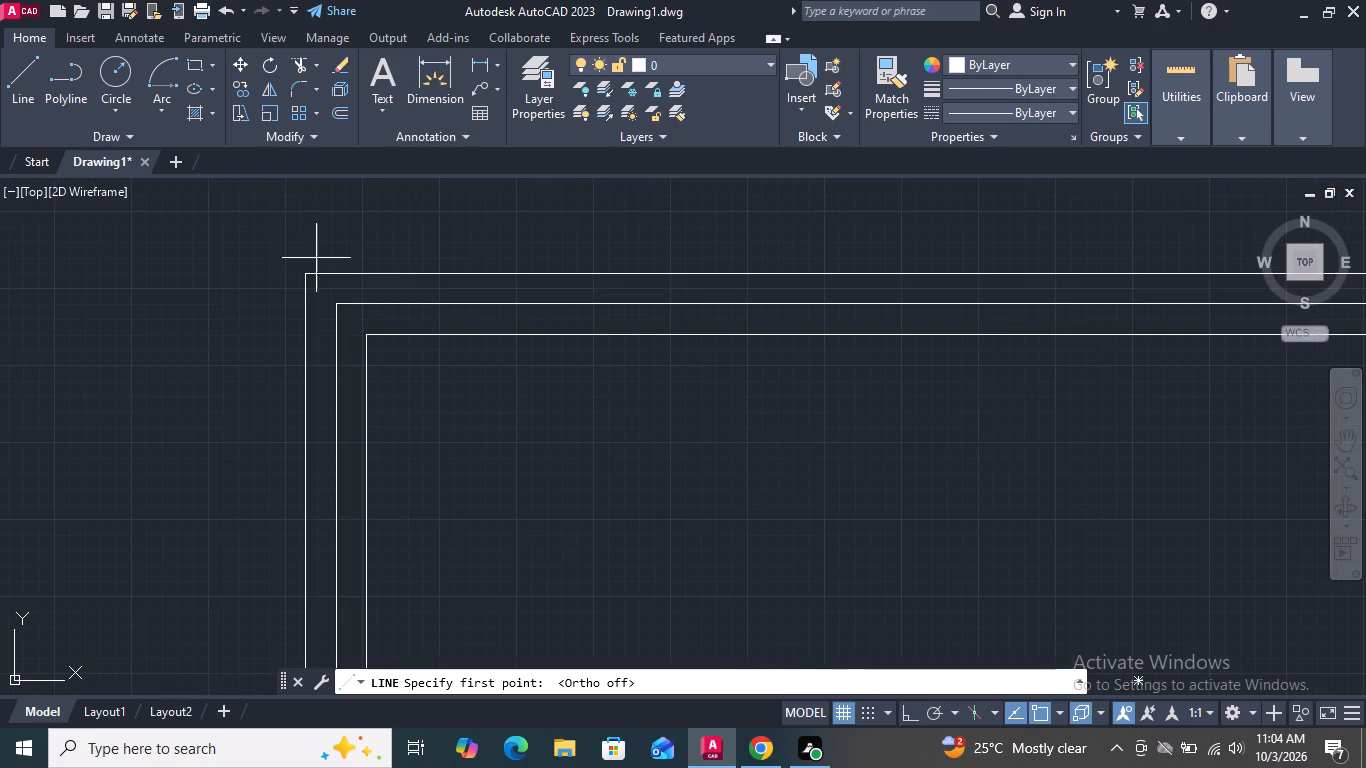
left_click(300, 269)
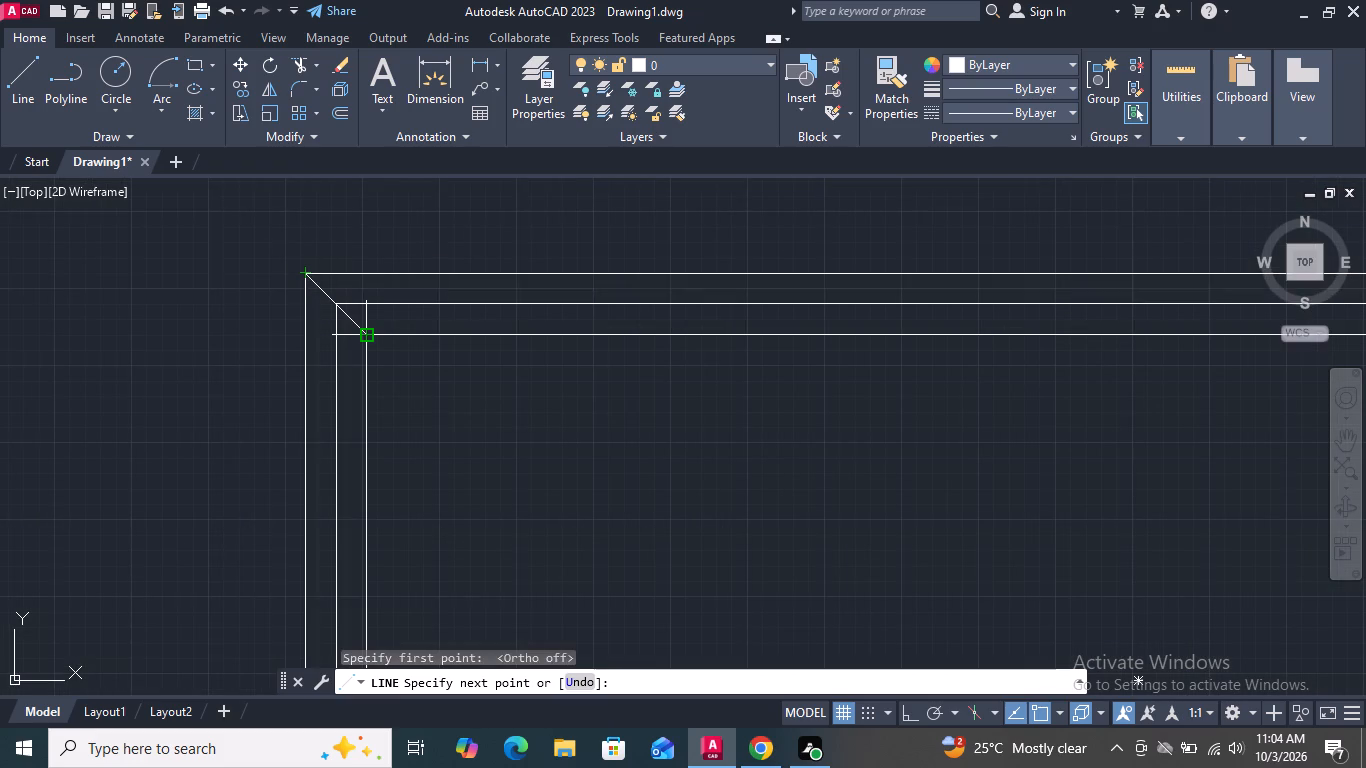
scroll(362, 330, "up", 3)
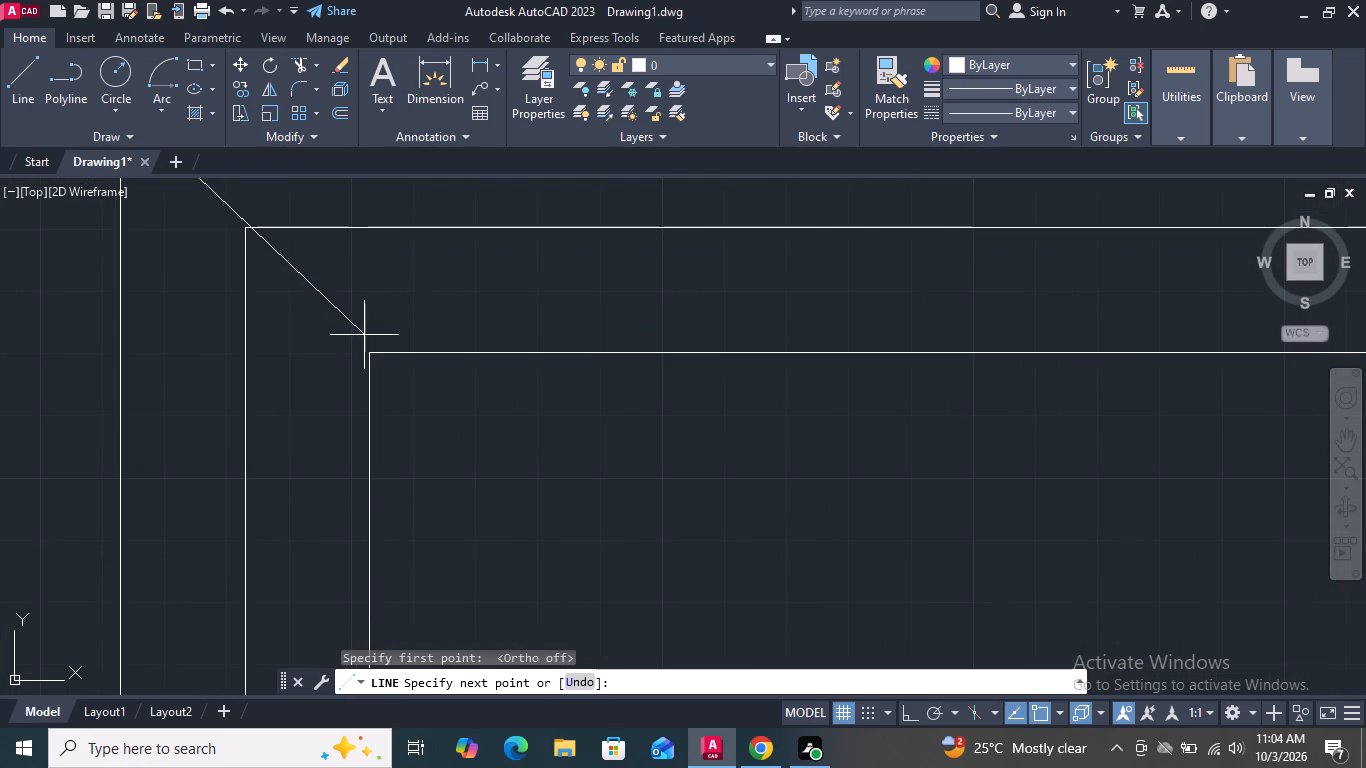
left_click(366, 355)
scroll(361, 375, "down", 2)
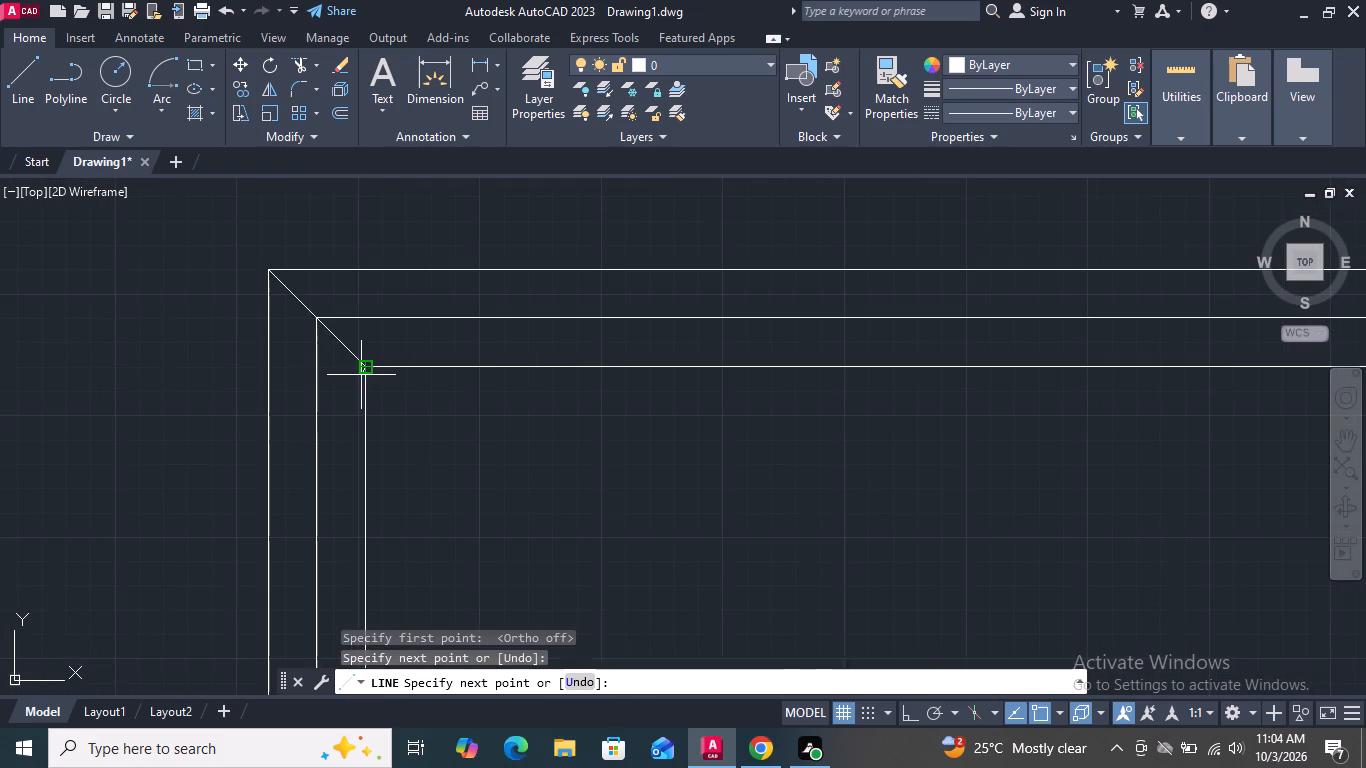
left_click(361, 375)
key("space")
scroll(269, 390, "down", 2)
Draw a diagonal mitre line across the lower panel border's upper-right corner, from outer to innermost rectangle.
key("space")
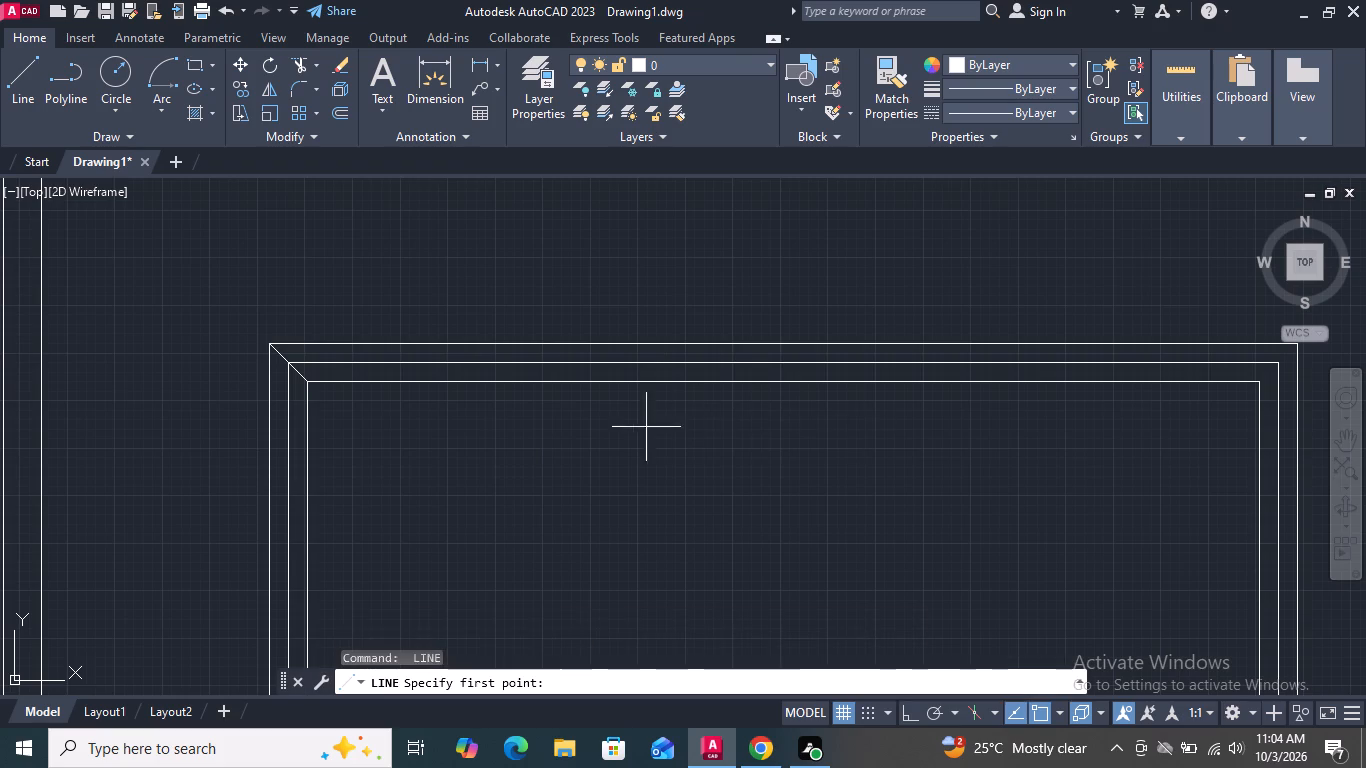
scroll(585, 428, "down", 1)
scroll(1025, 404, "up", 4)
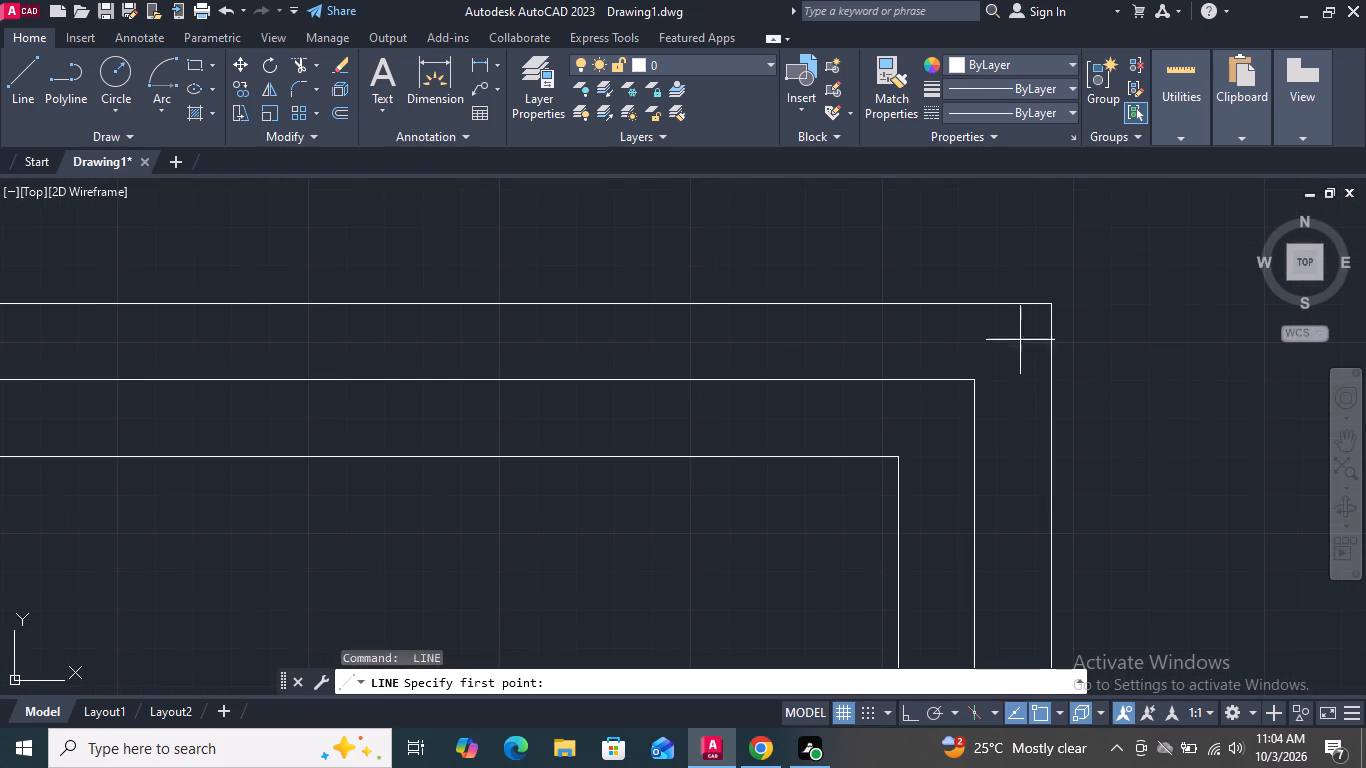
left_click_drag(1049, 307, 1043, 317)
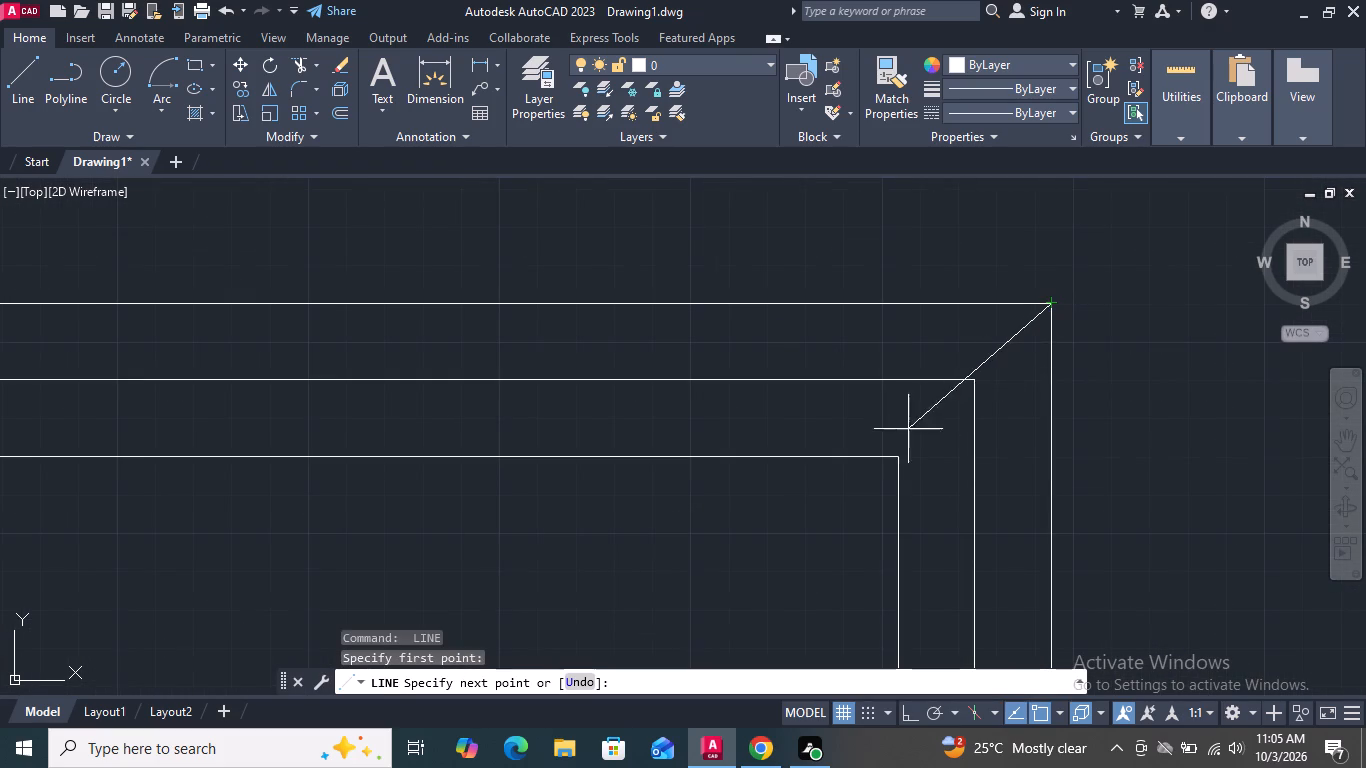
left_click(896, 452)
scroll(905, 402, "down", 2)
key("space")
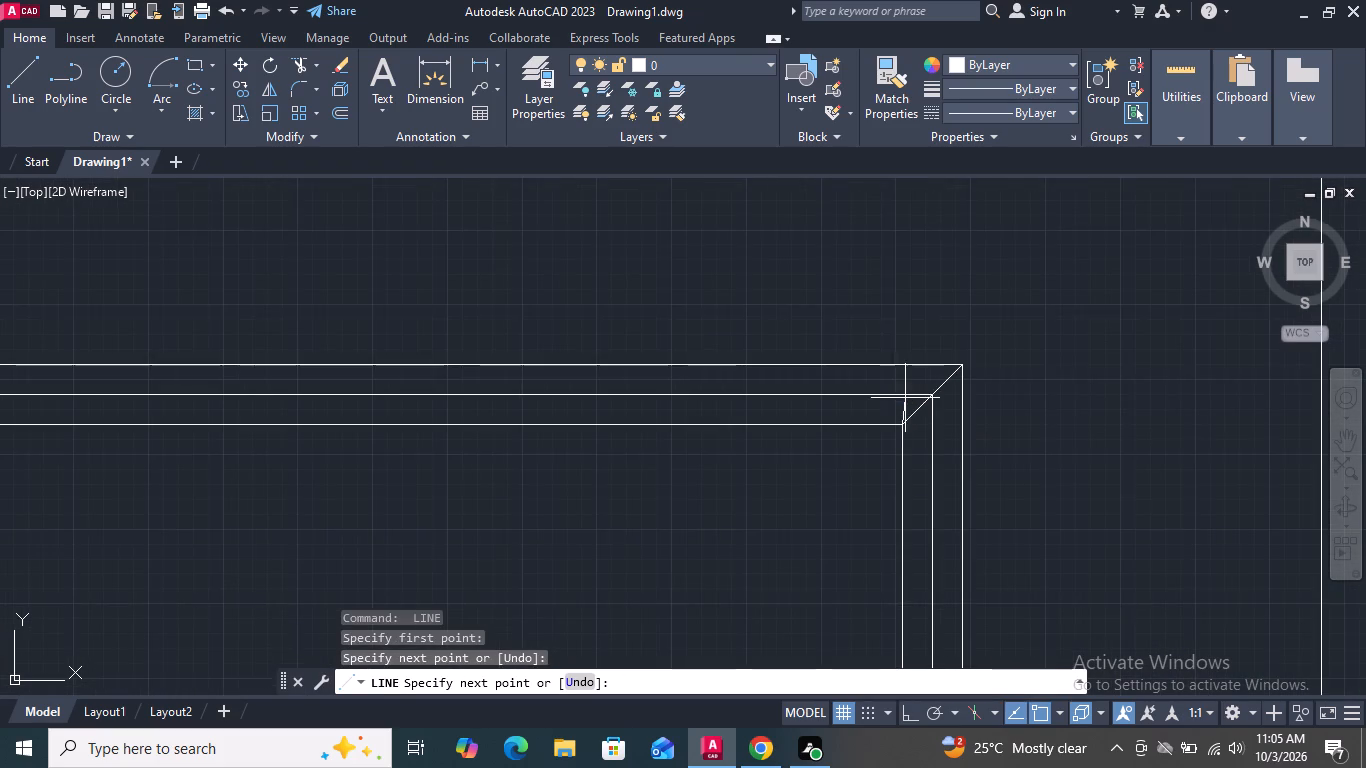
Draw a diagonal mitre line across the lower panel border's lower-right corner, from innermost to outer rectangle.
scroll(882, 312, "down", 3)
key("space")
scroll(893, 538, "up", 2)
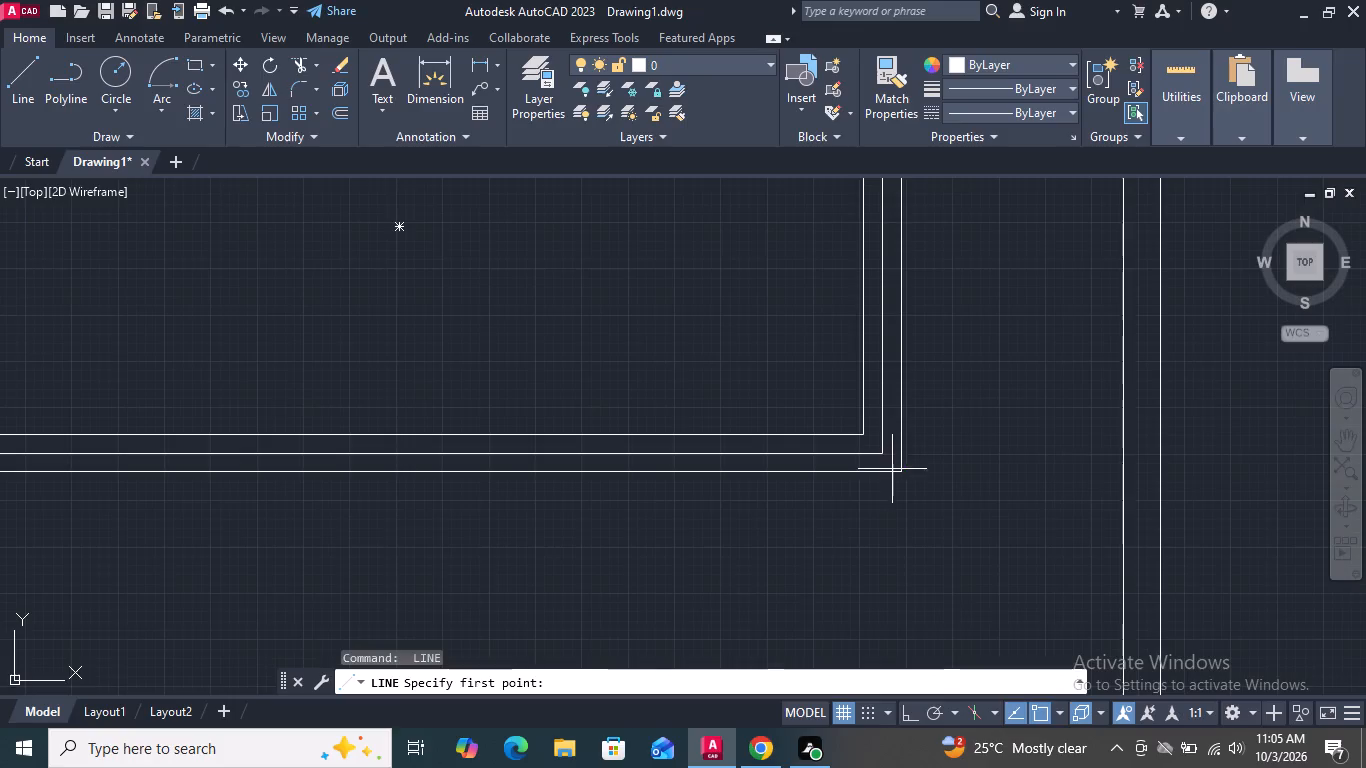
scroll(889, 451, "up", 3)
left_click(776, 392)
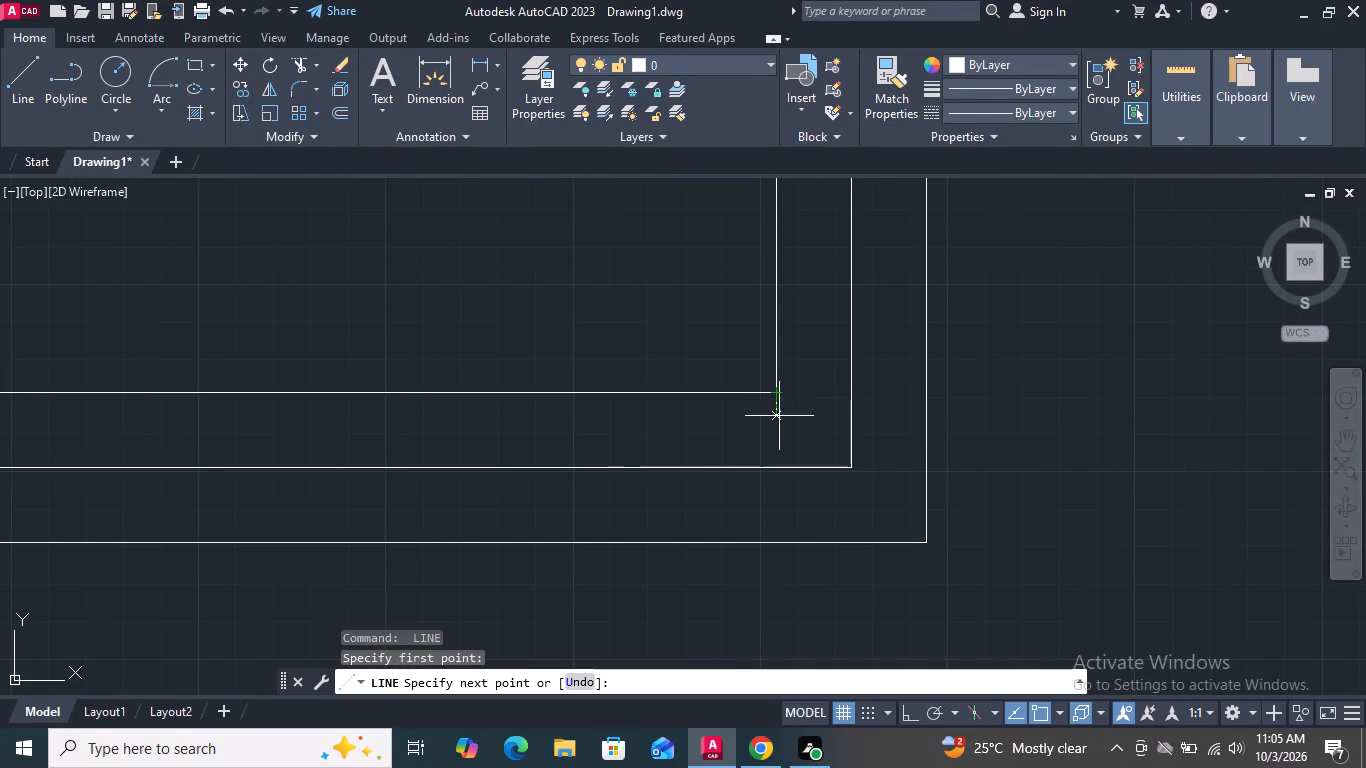
left_click(928, 541)
key("space")
Draw a diagonal mitre line across the lower panel border's lower-left corner, from innermost to outer rectangle.
scroll(901, 446, "down", 3)
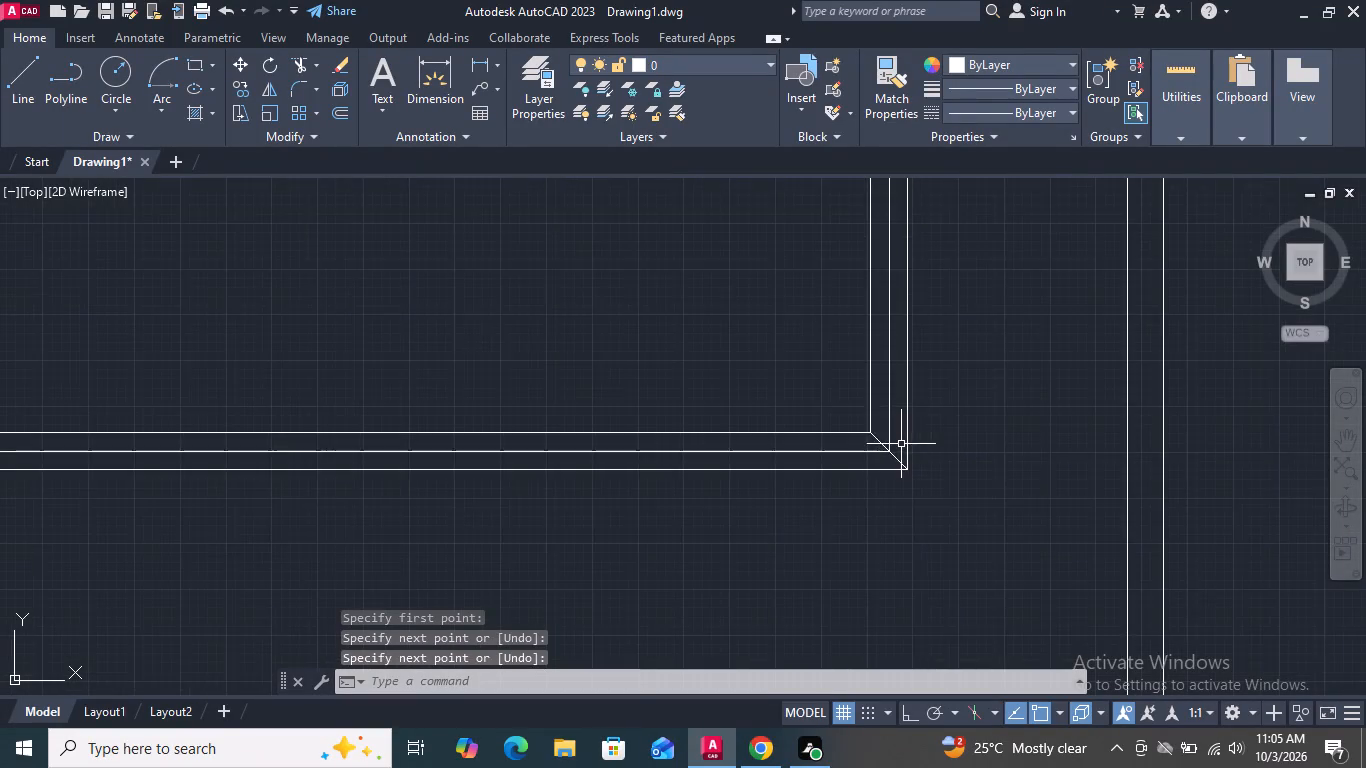
scroll(917, 436, "down", 3)
key("space")
scroll(630, 420, "up", 2)
scroll(771, 486, "up", 3)
scroll(713, 421, "up", 1)
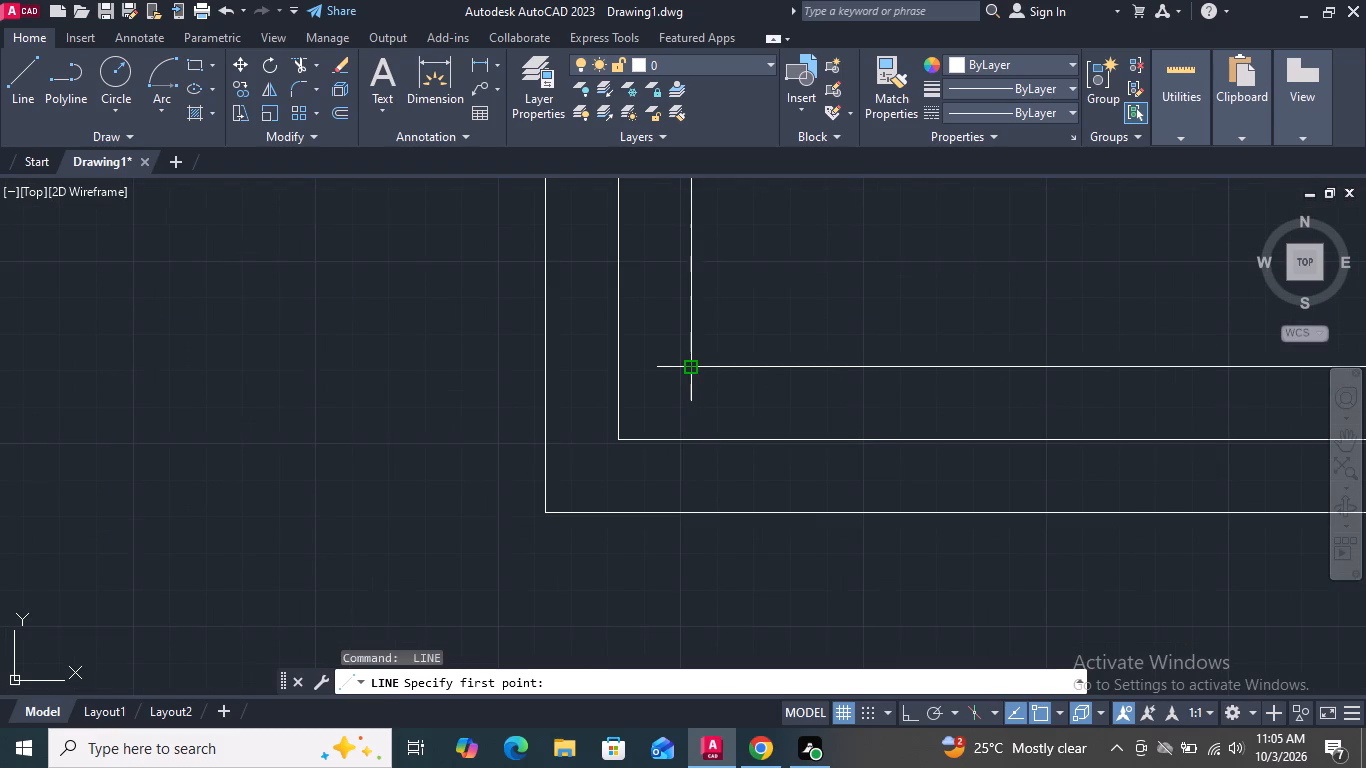
left_click(696, 366)
left_click(547, 511)
key("space")
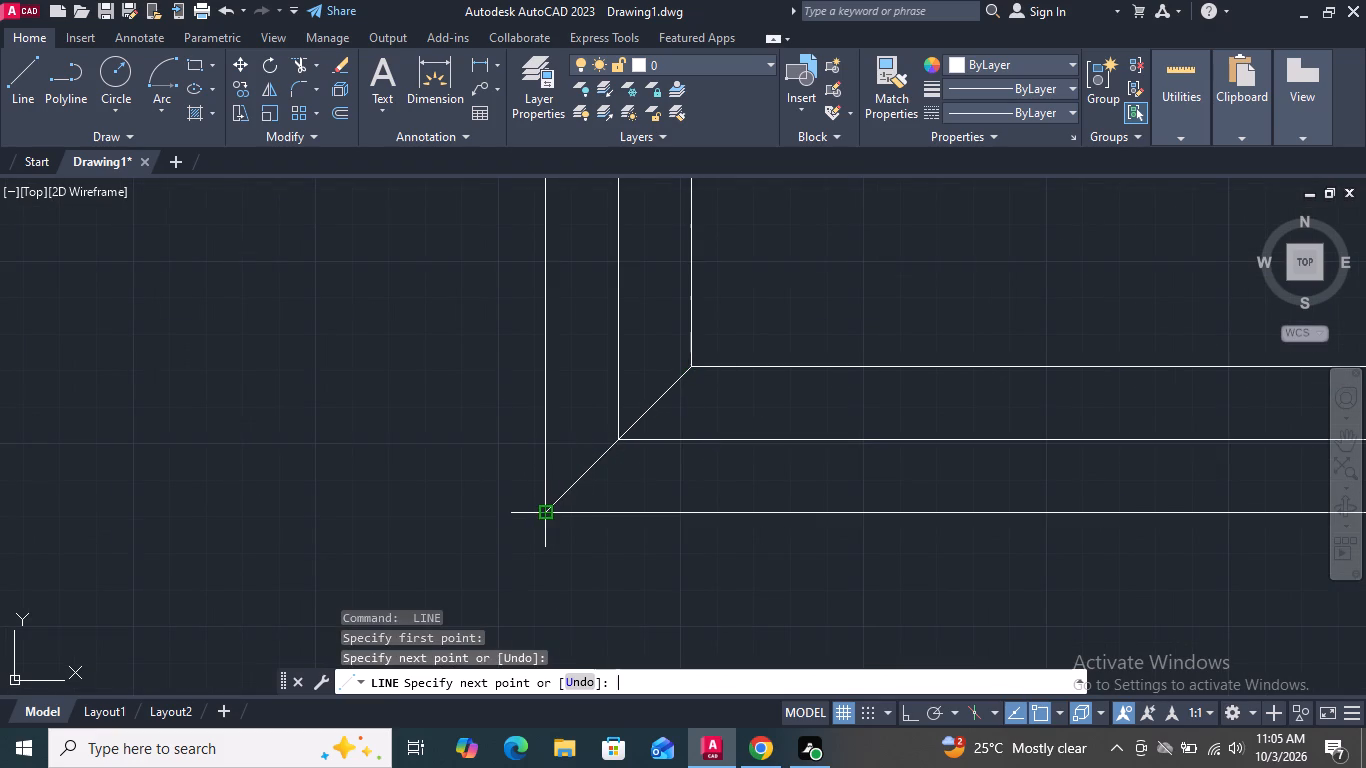
scroll(582, 491, "down", 6)
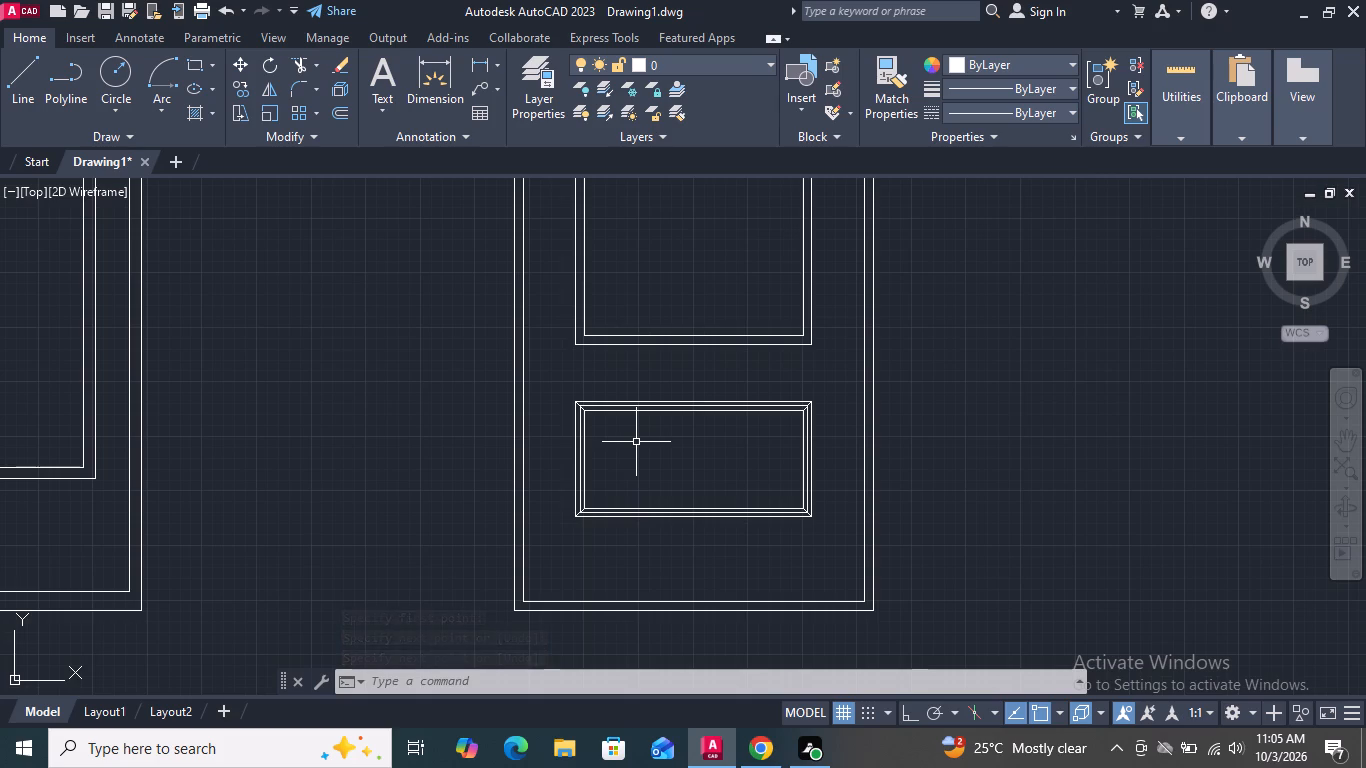
scroll(646, 493, "down", 2)
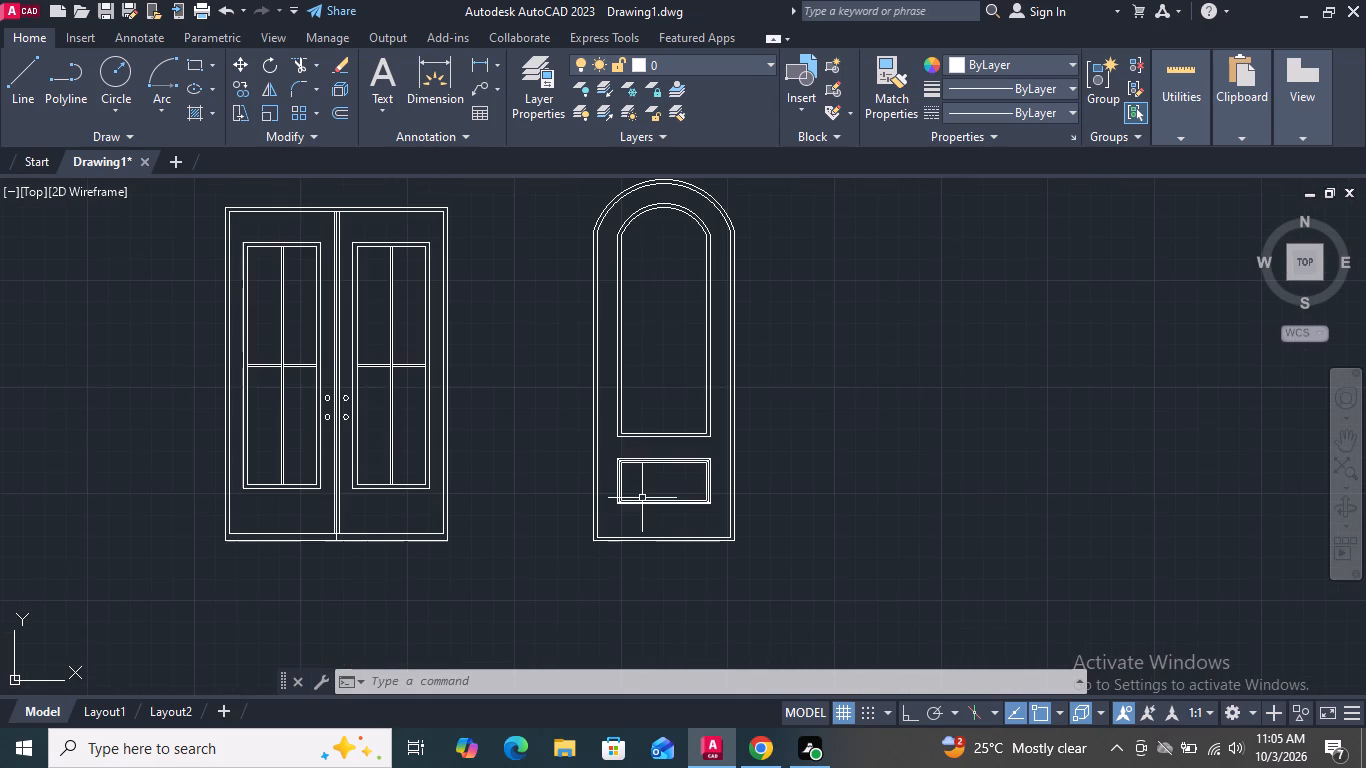
middle_click_drag(618, 346, 613, 377)
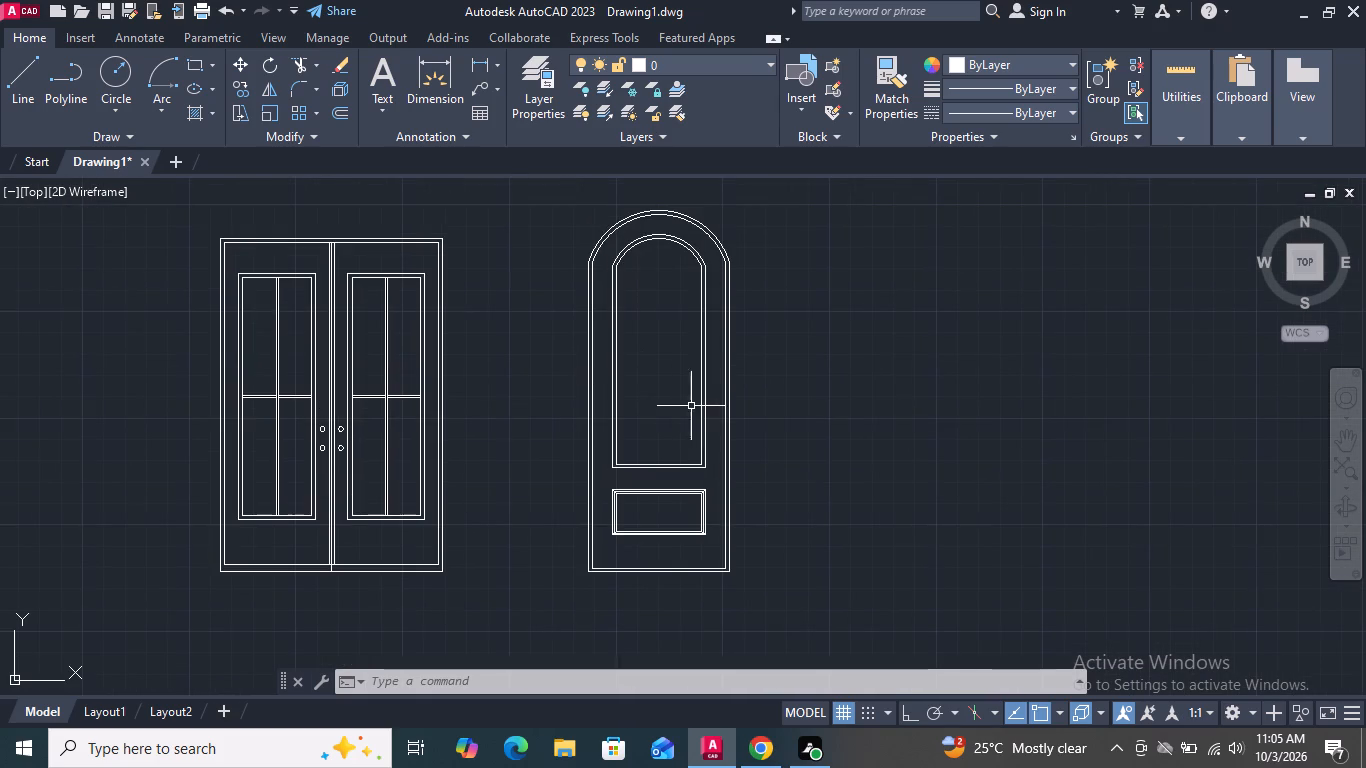
key("Escape")
Draw a vertical centre line in the arched panel, from the inner bottom edge's midpoint to the inner arch's crown.
scroll(656, 437, "up", 1)
middle_click_drag(656, 438, 662, 497)
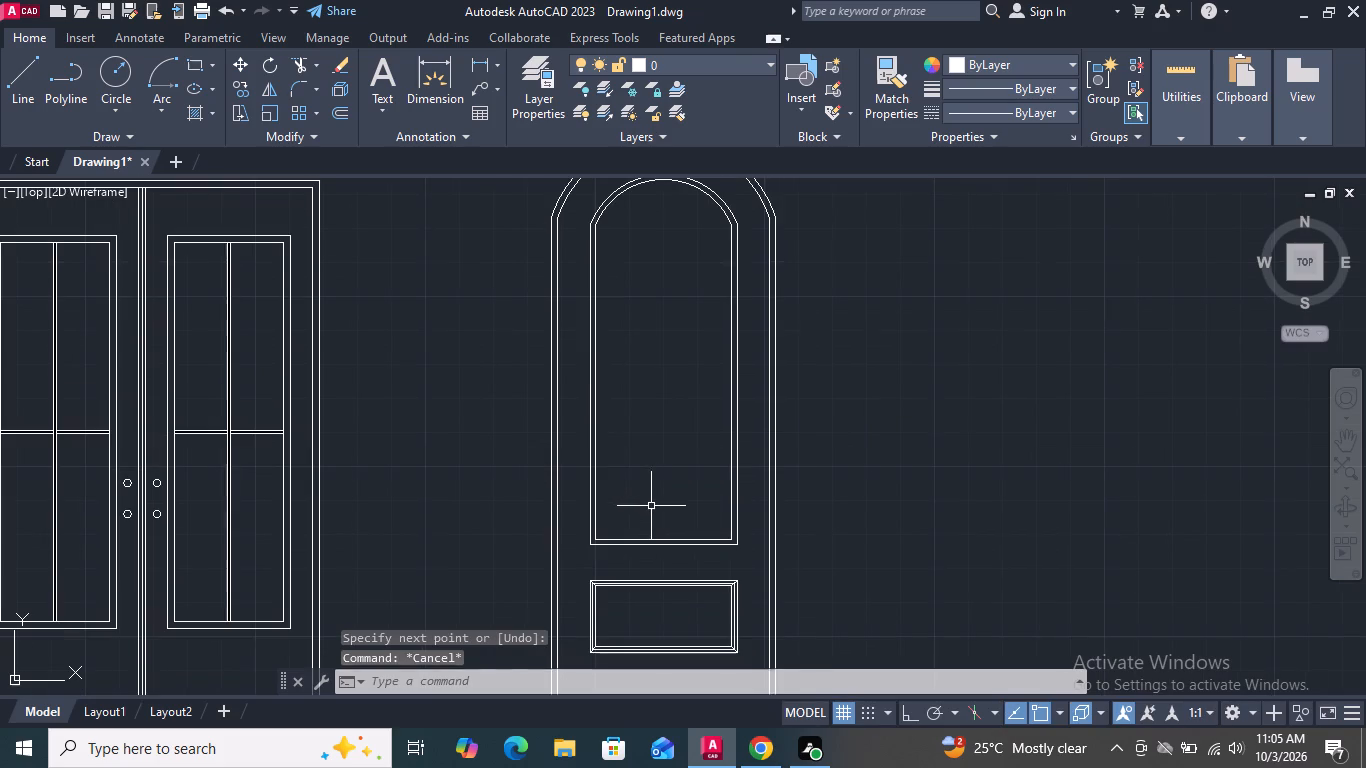
left_click(25, 86)
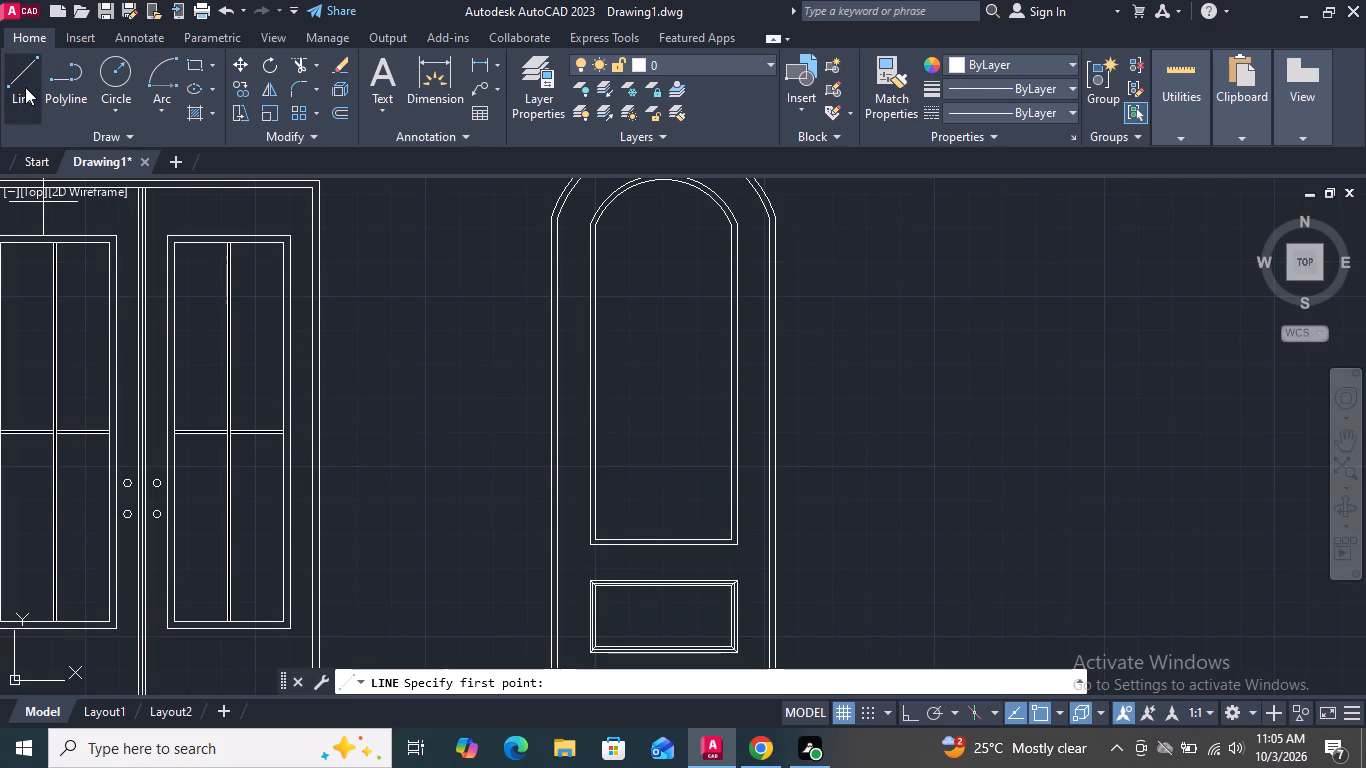
left_click(664, 538)
scroll(664, 538, "down", 1)
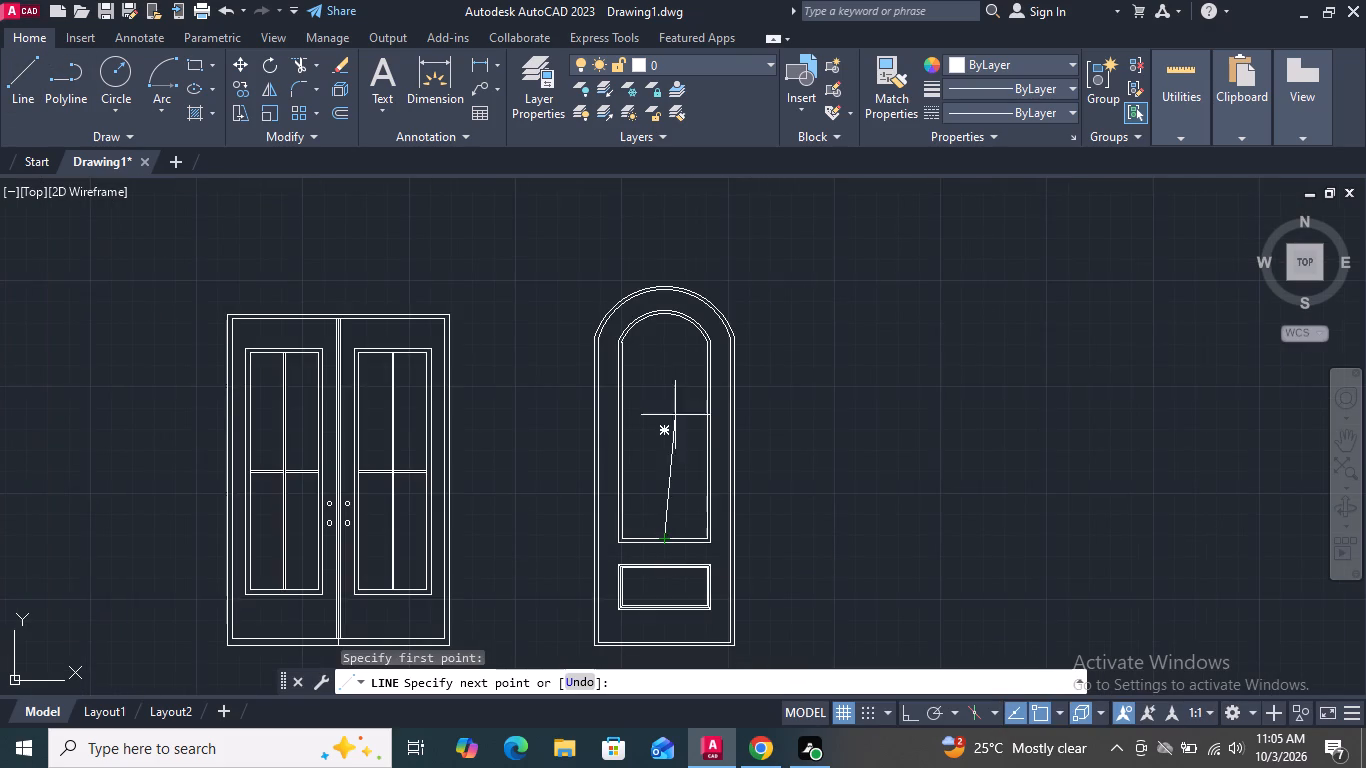
scroll(683, 325, "up", 2)
left_click(630, 296)
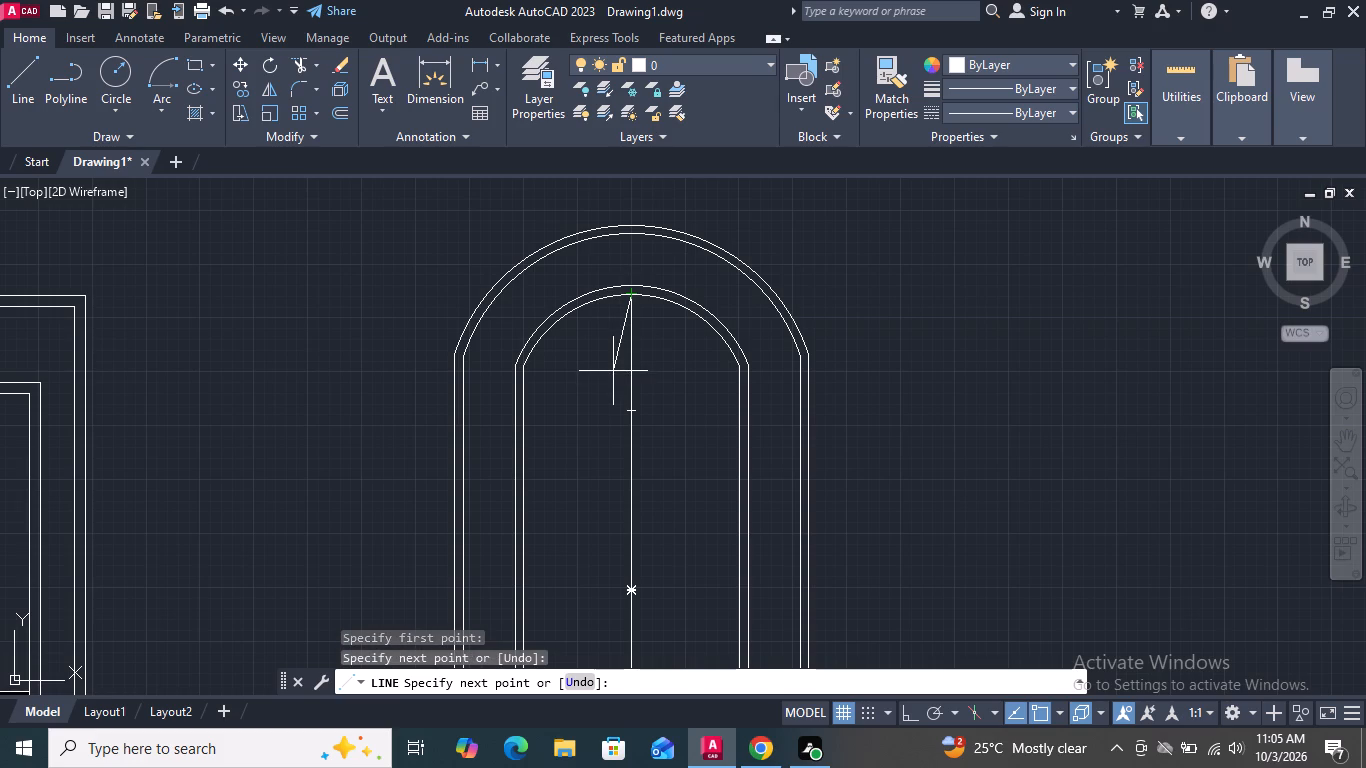
key("space")
With Ortho on, move the arched panel's centre line horizontally a short distance to the right along the inner bottom edge.
scroll(609, 391, "down", 2)
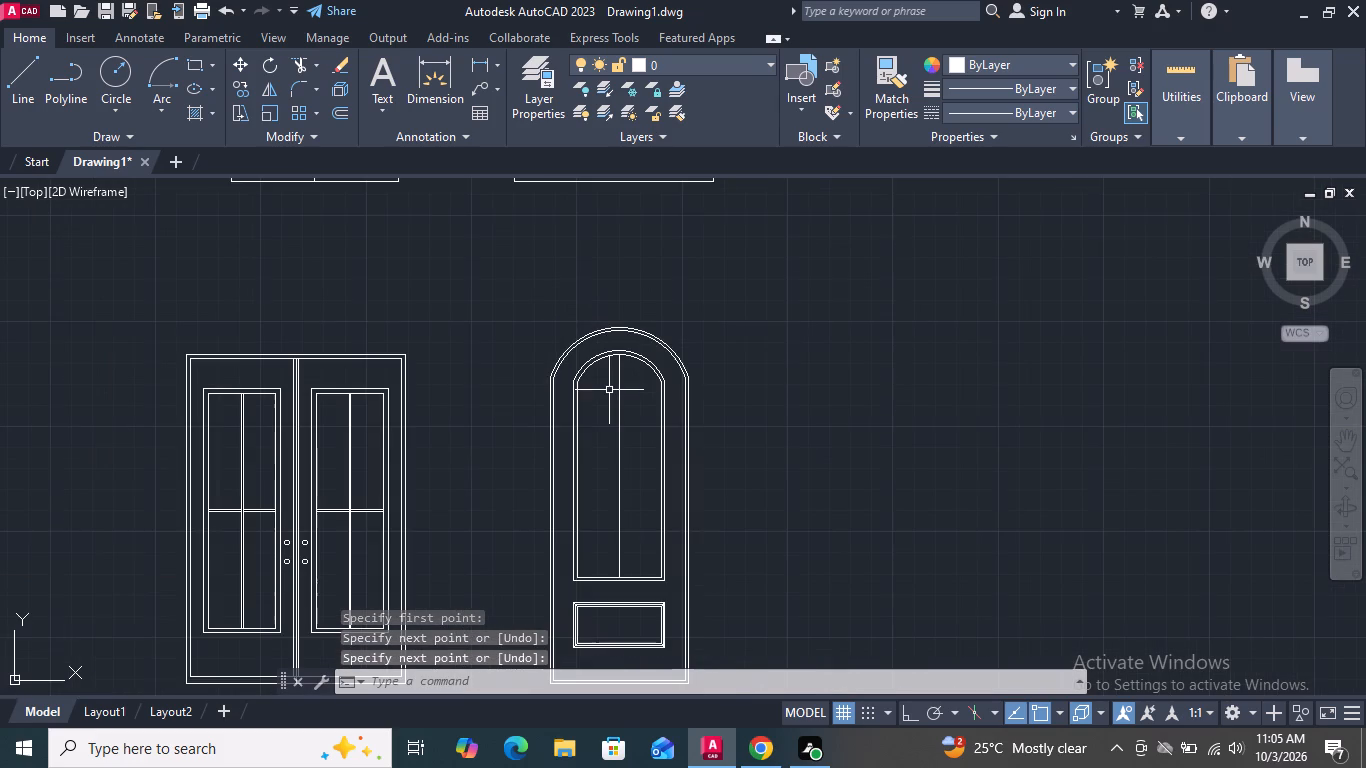
scroll(612, 598, "up", 2)
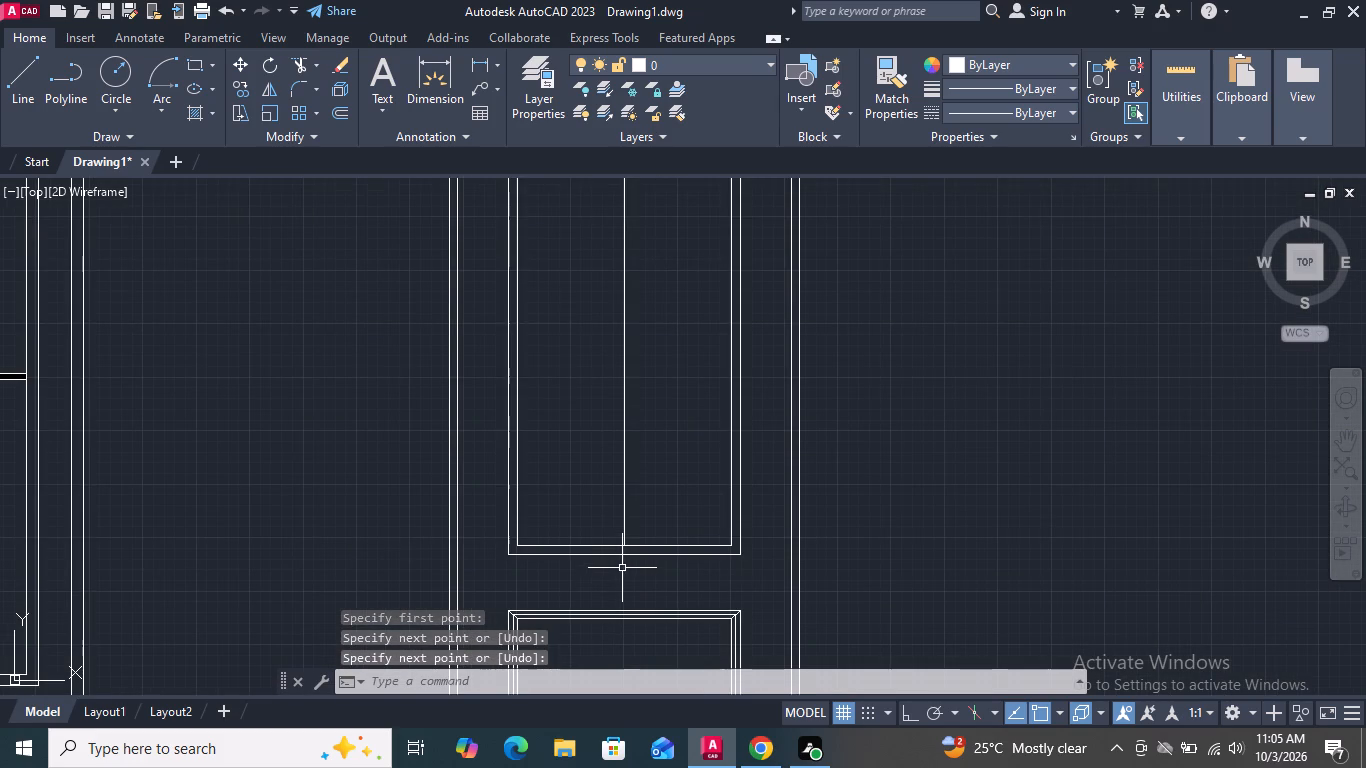
left_click(634, 515)
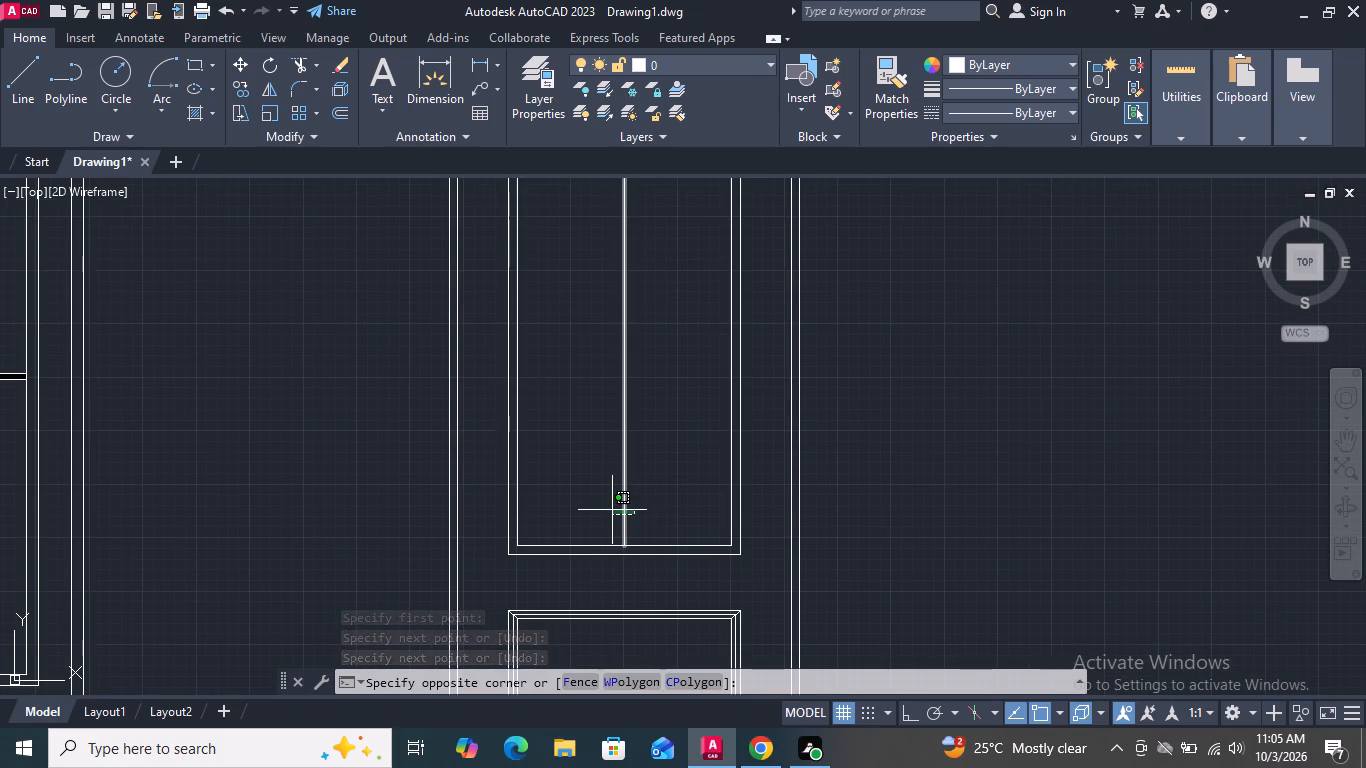
left_click(612, 510)
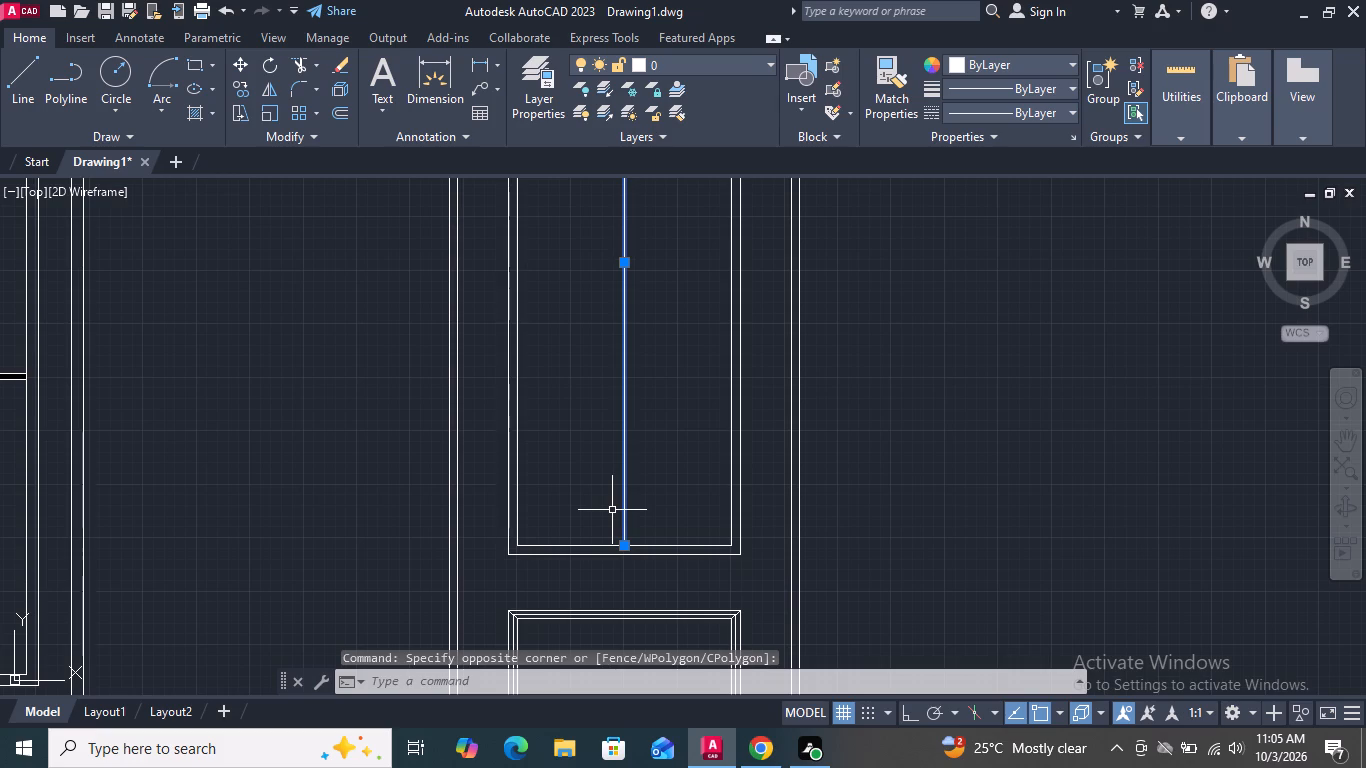
left_click(245, 69)
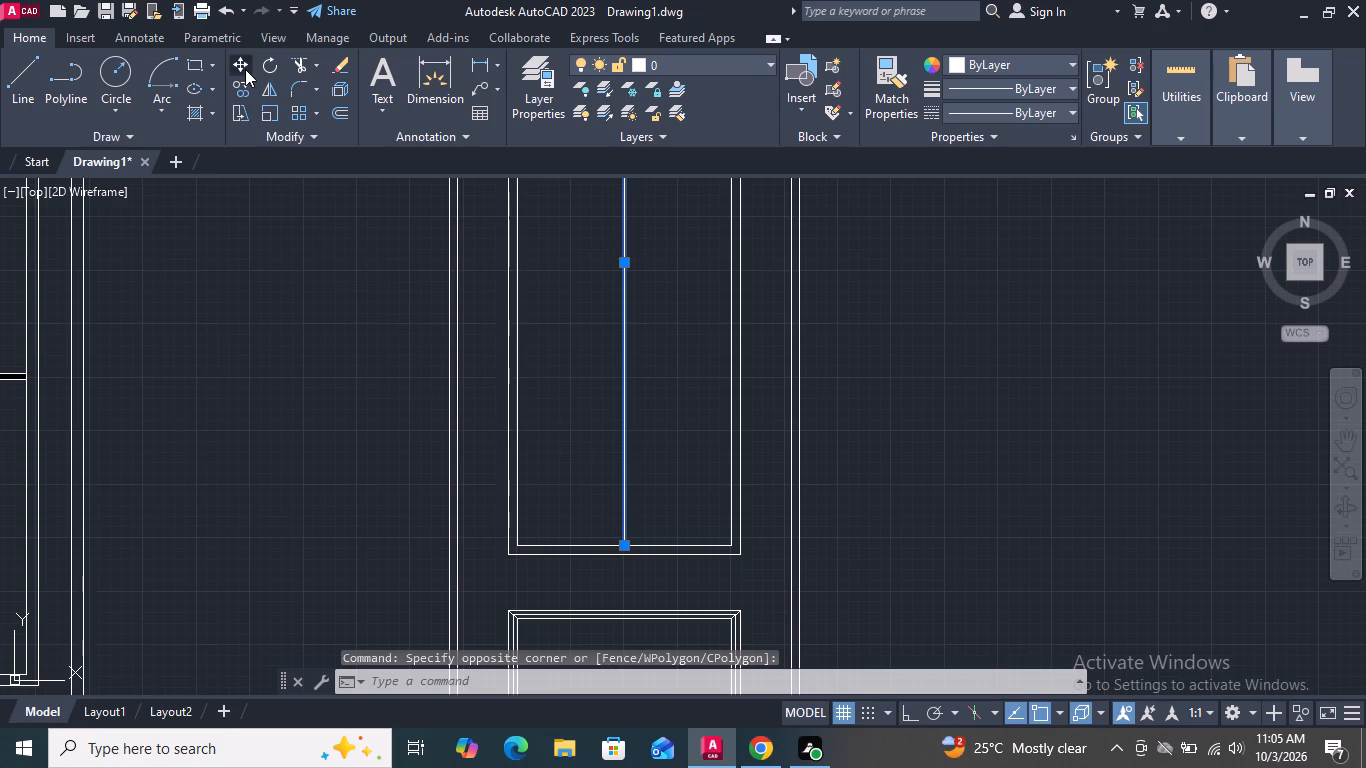
left_click(623, 539)
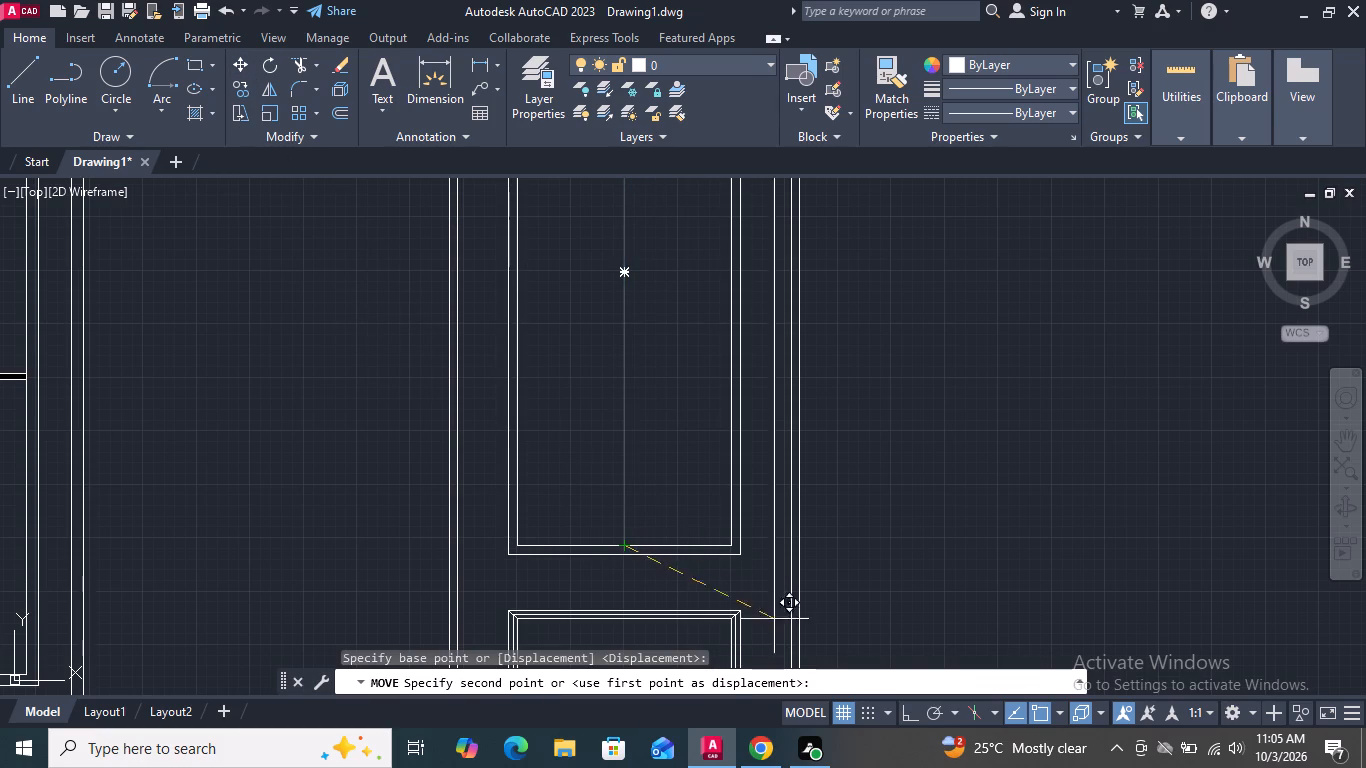
left_click(901, 715)
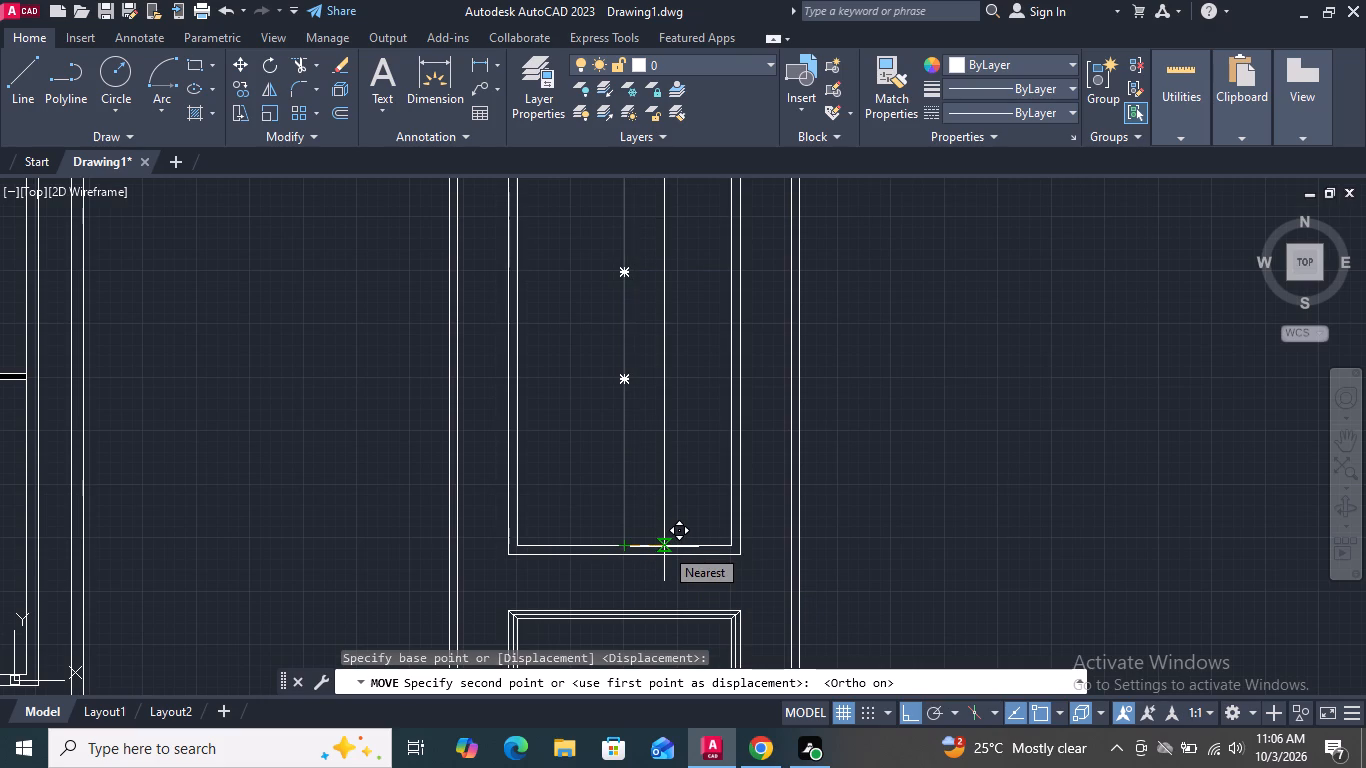
left_click(664, 547)
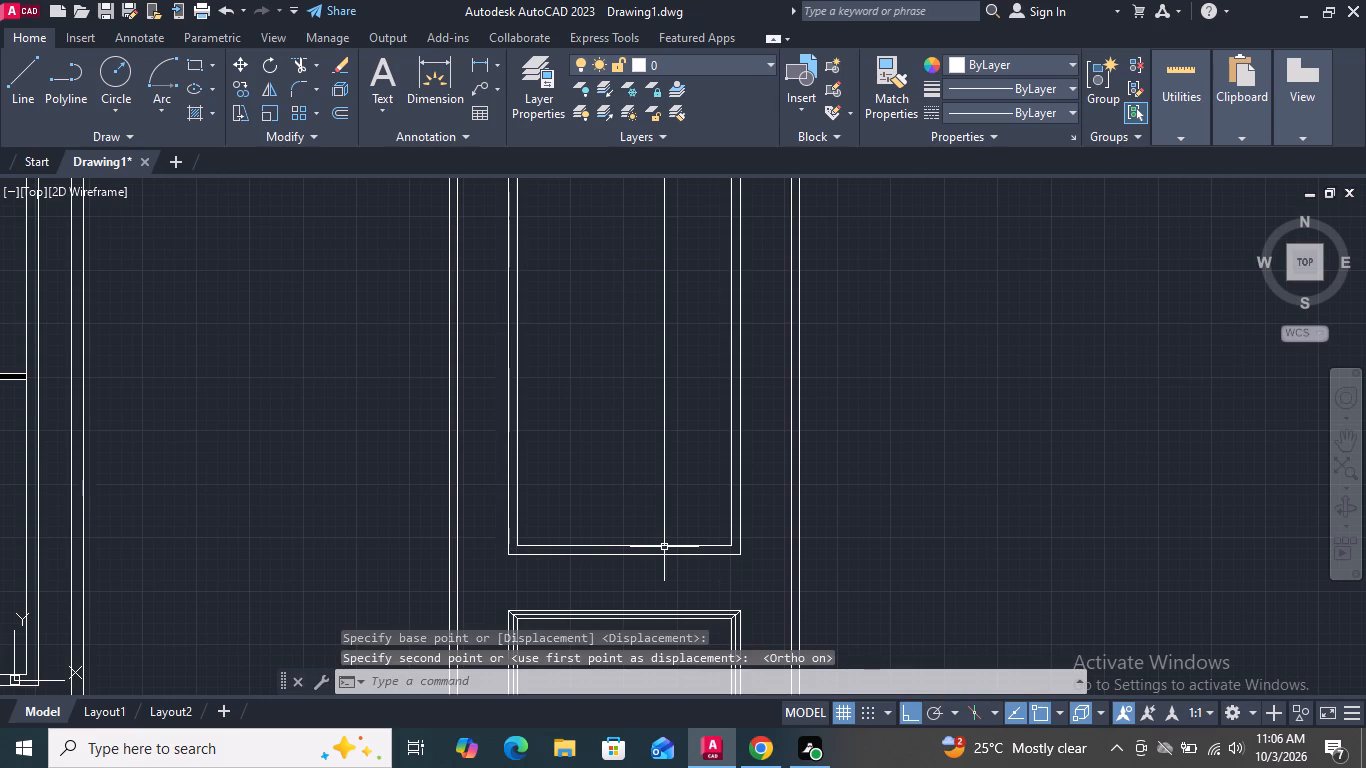
Copy the moved vertical line horizontally to the matching spot left of the arched panel's centre.
left_click(665, 519)
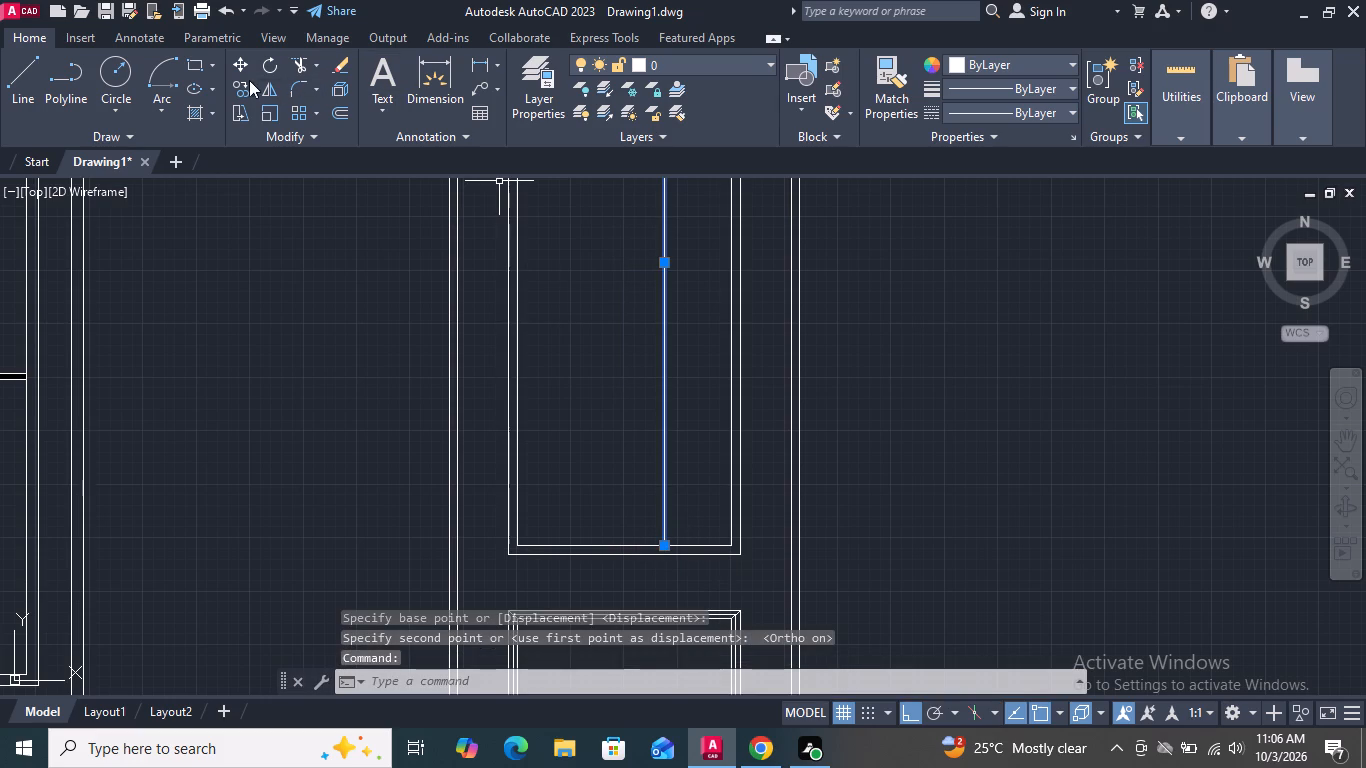
left_click(244, 82)
left_click(666, 543)
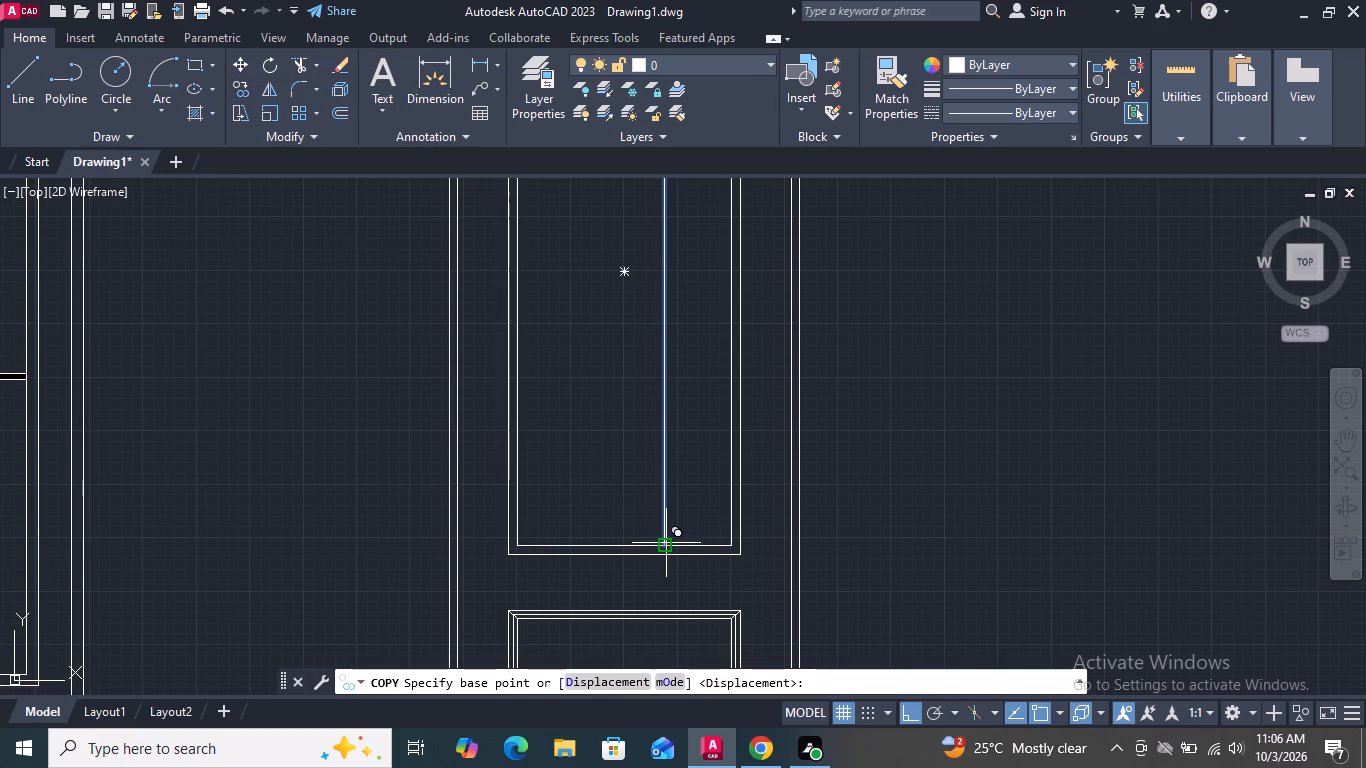
left_click(584, 540)
key("space")
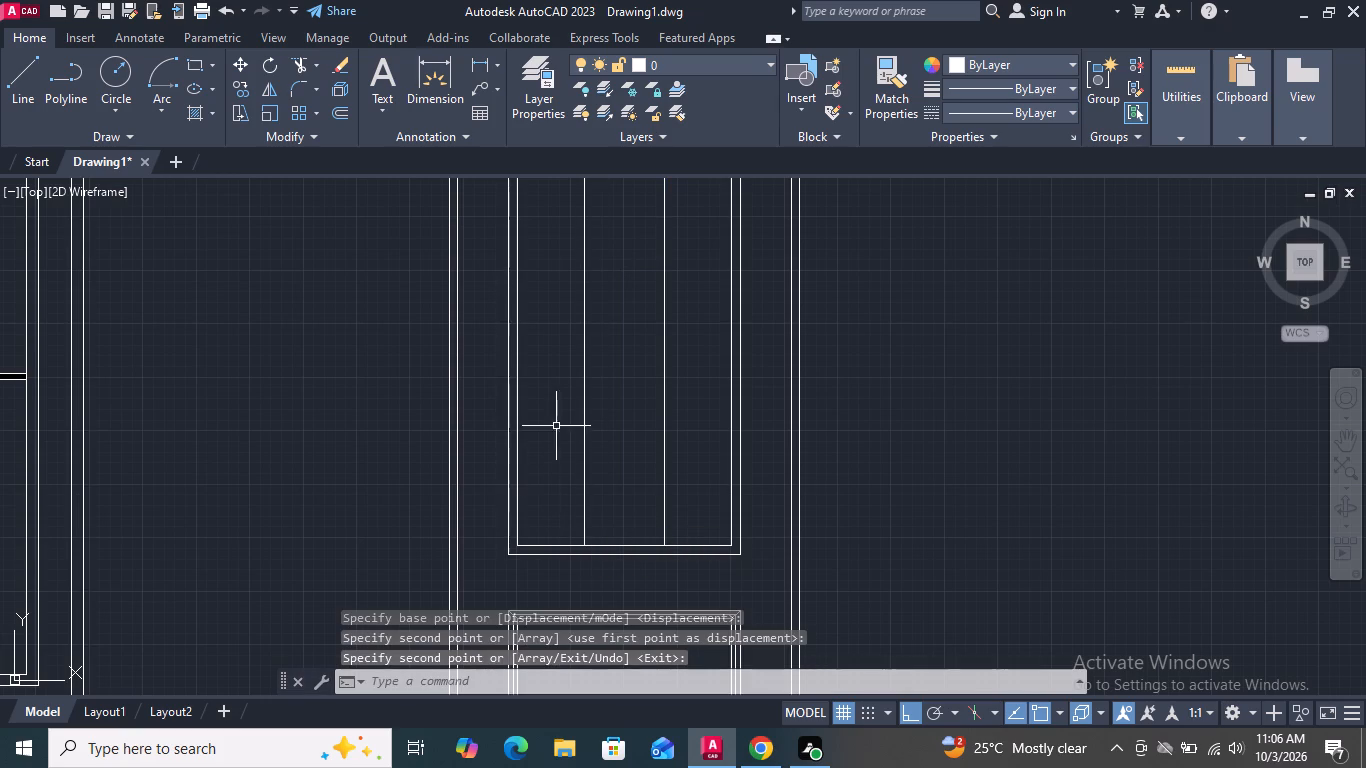
Offset both vertical lines 2" toward the arched panel's centre to form two vertical bars.
left_click(332, 116)
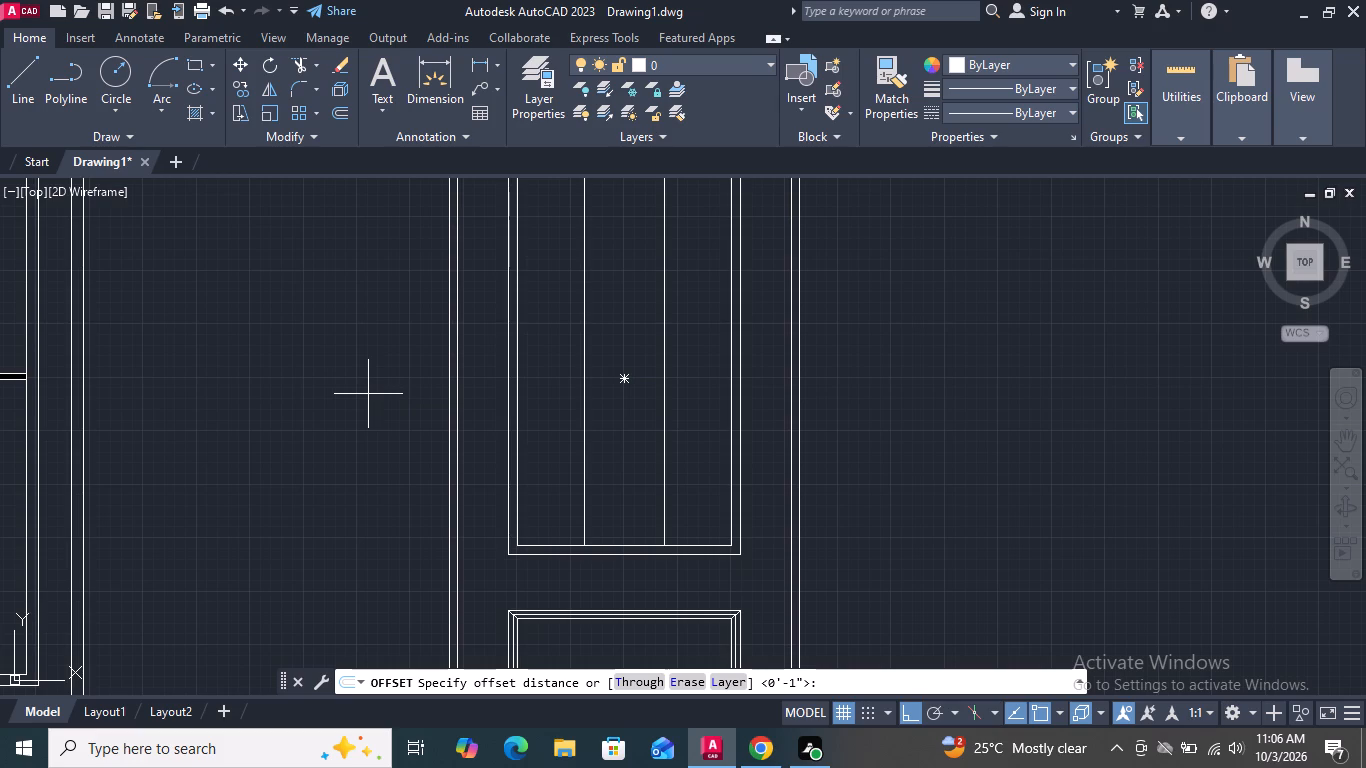
type("2\"")
key("Return")
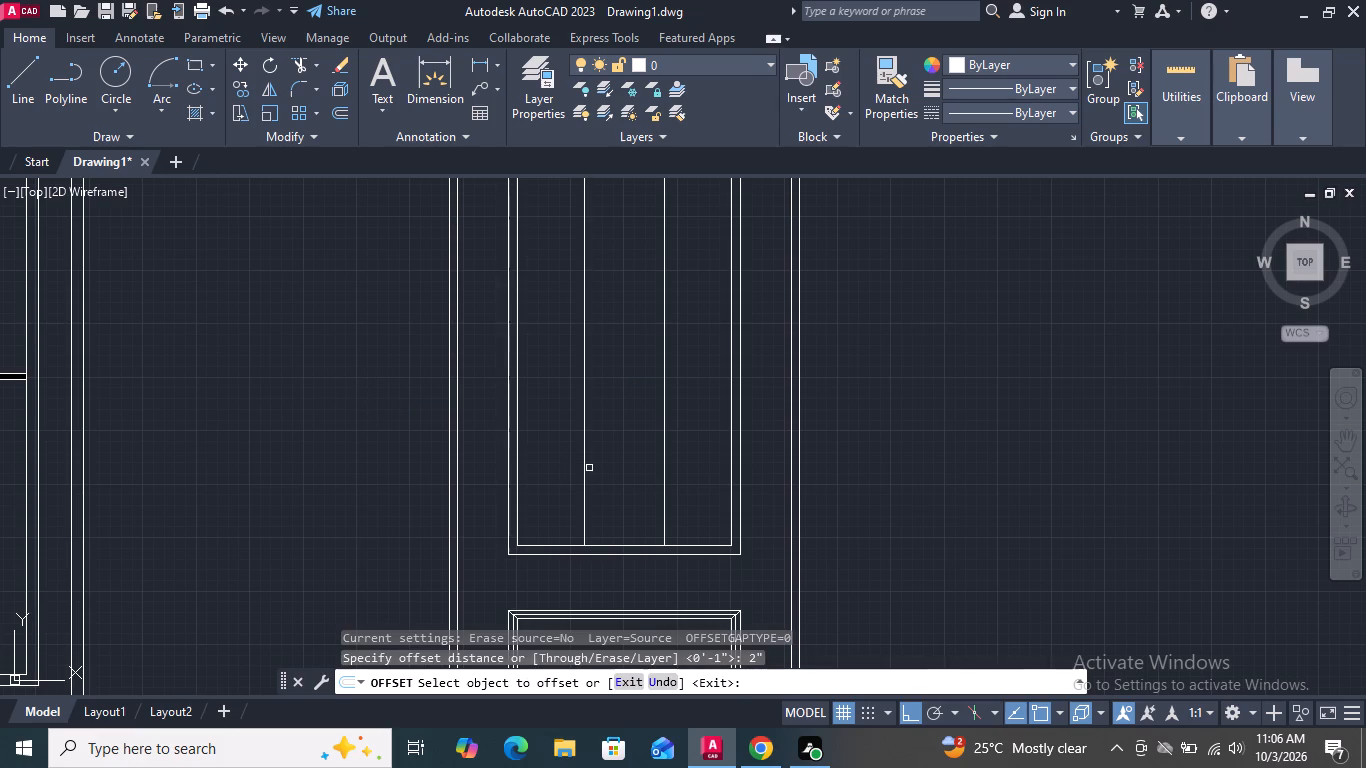
left_click(584, 465)
left_click(597, 464)
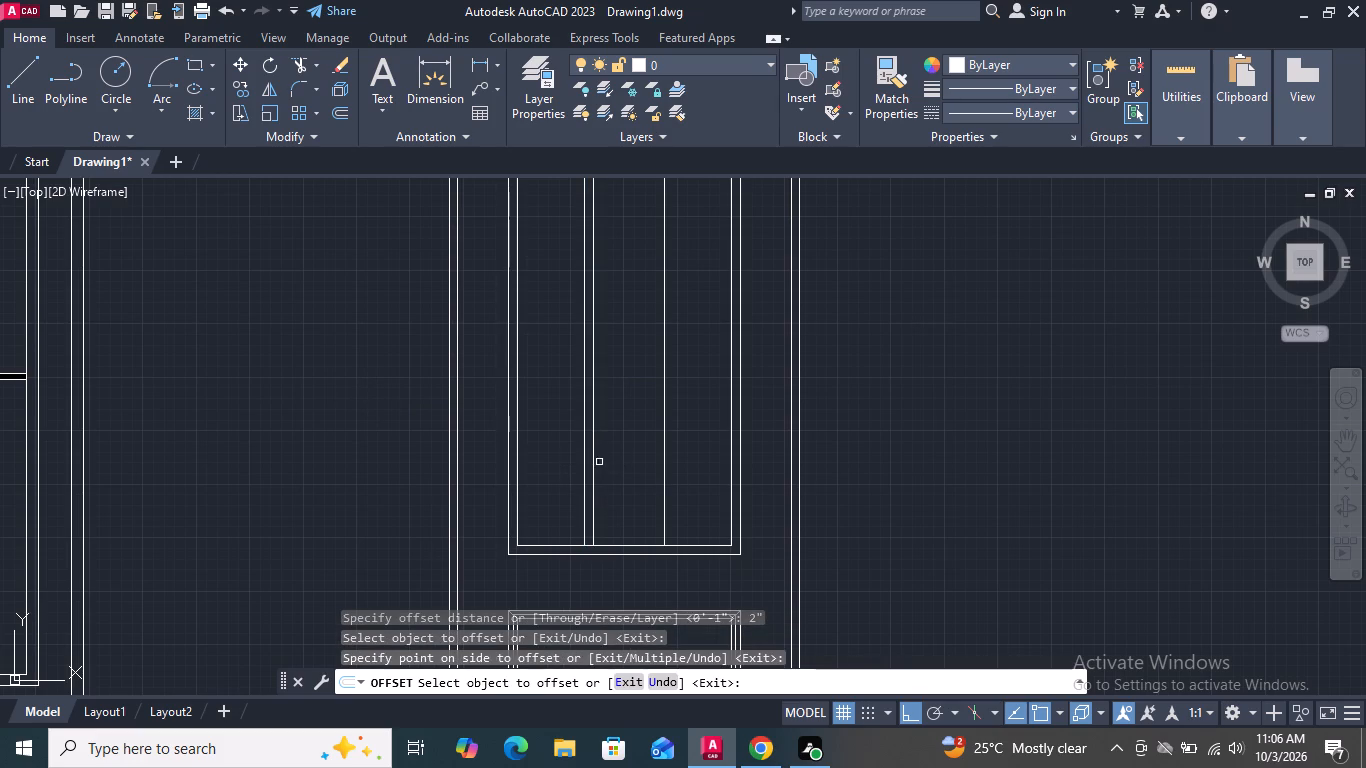
left_click(664, 447)
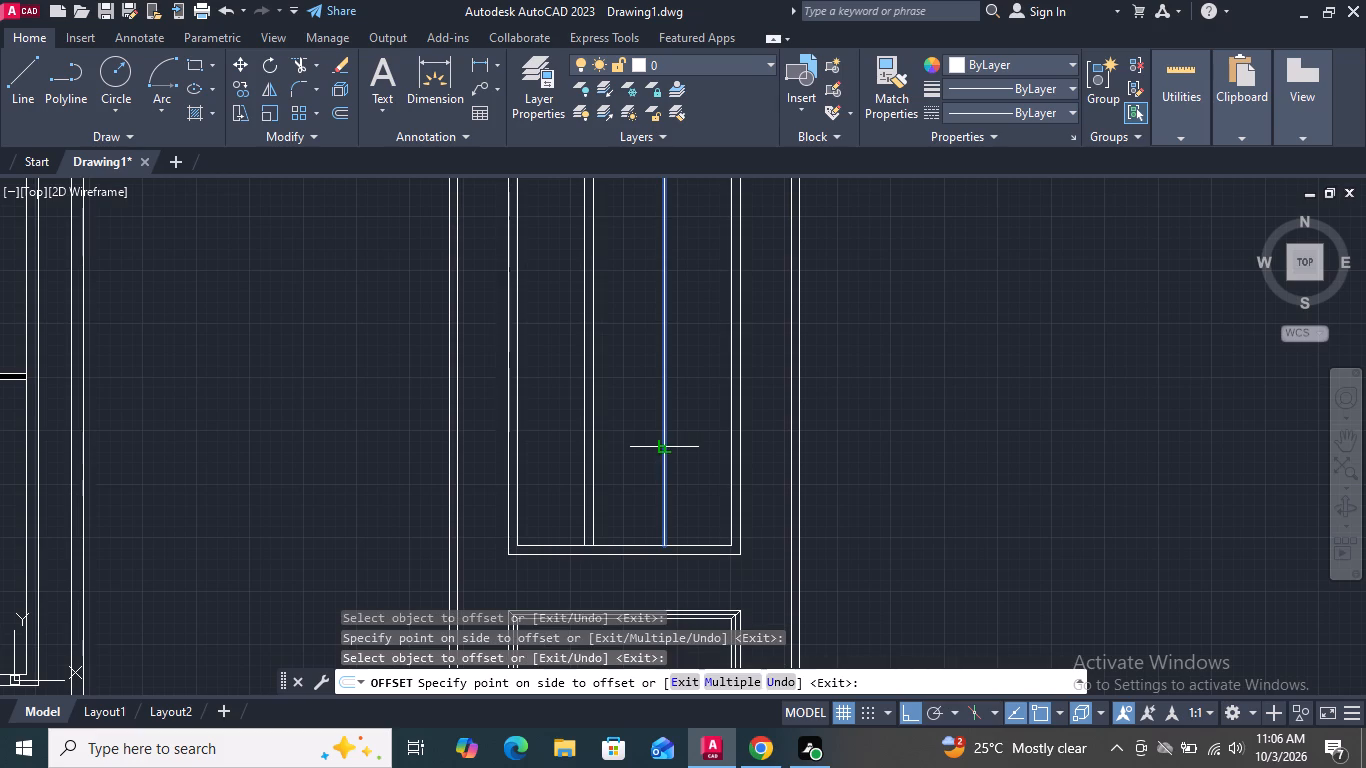
left_click(649, 453)
key("n")
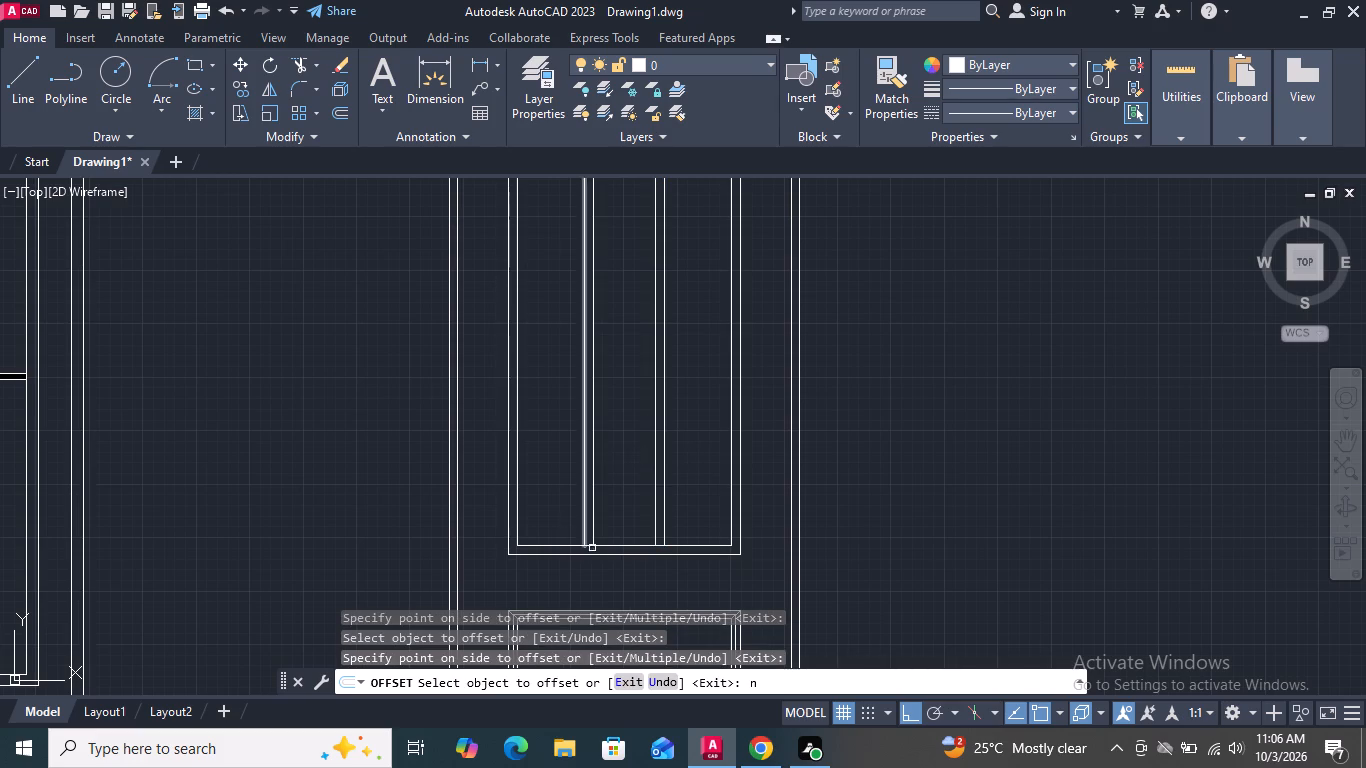
Trim the four vertical bar lines where they extend above the arched panel's inner arch.
scroll(600, 550, "down", 2)
scroll(632, 309, "up", 5)
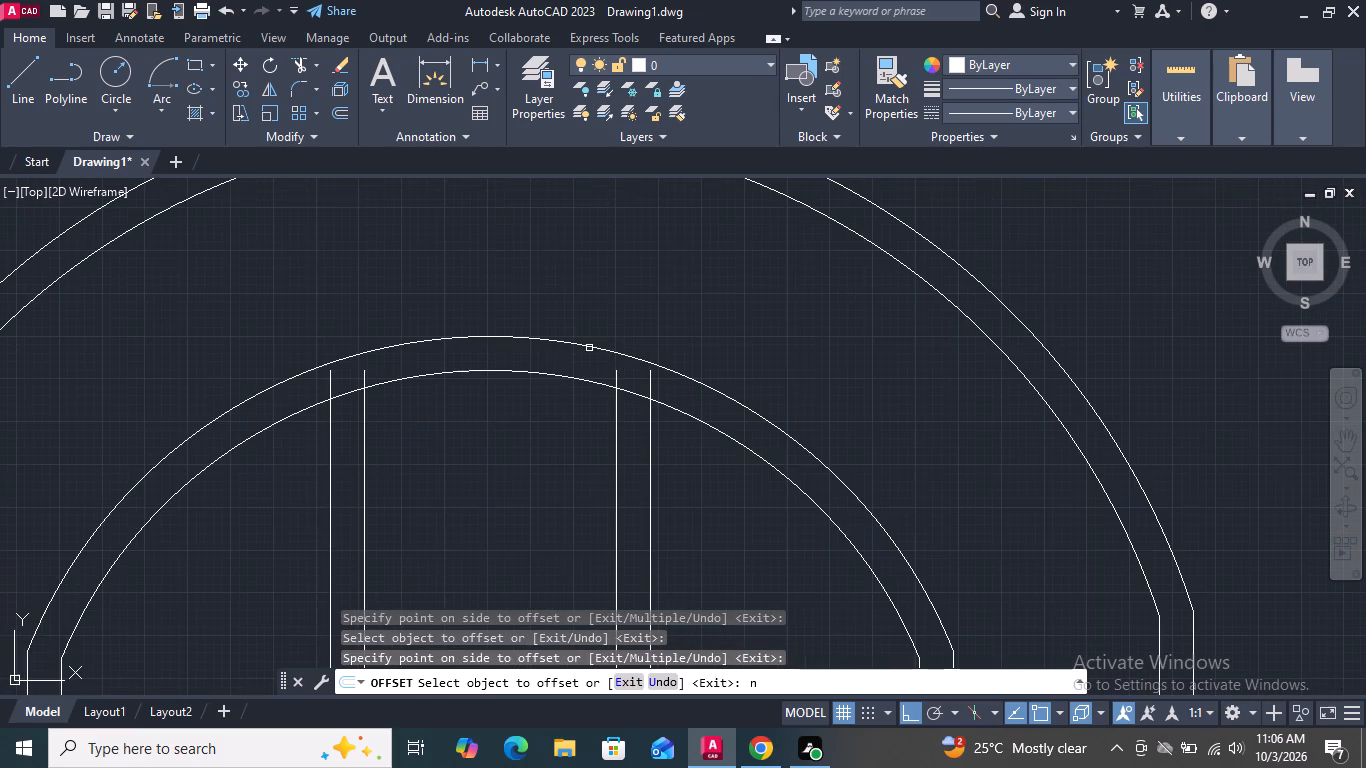
left_click(314, 62)
left_click(339, 133)
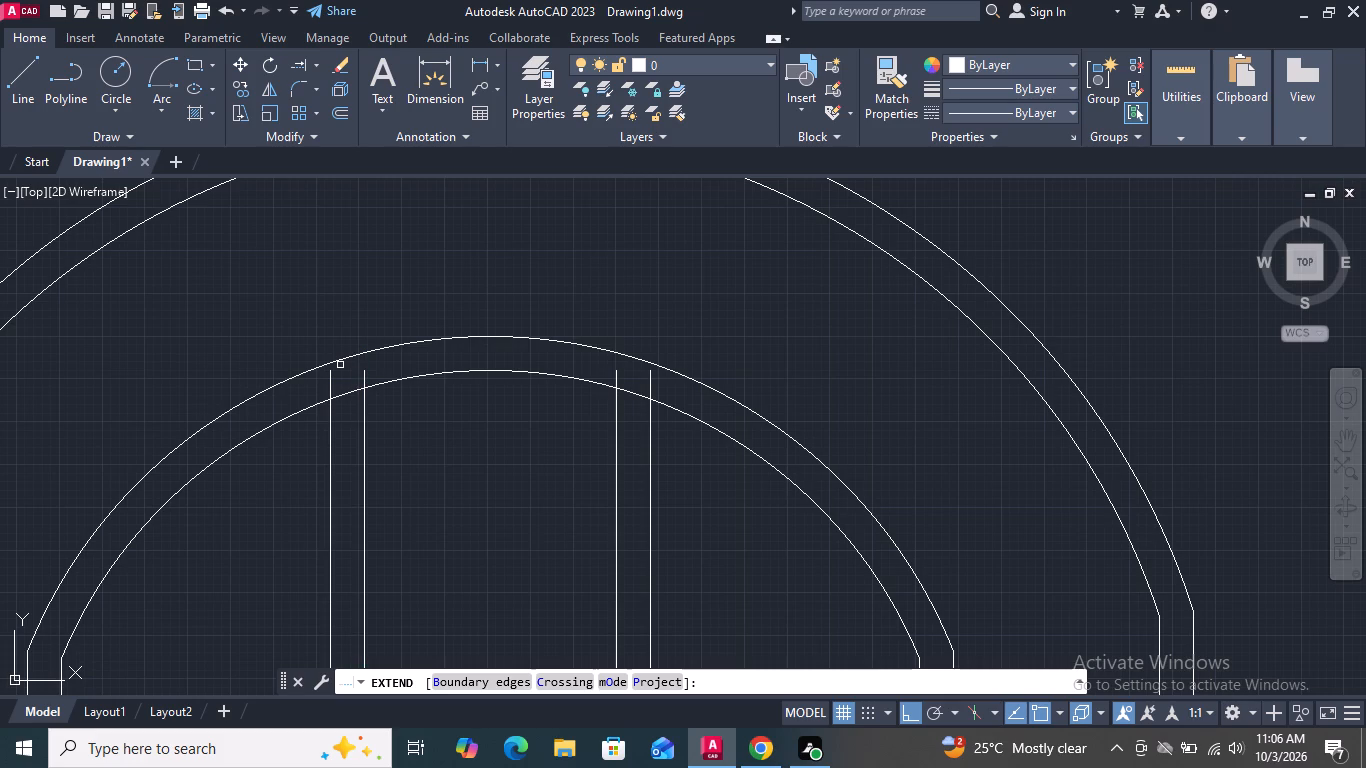
key("Escape")
left_click(312, 64)
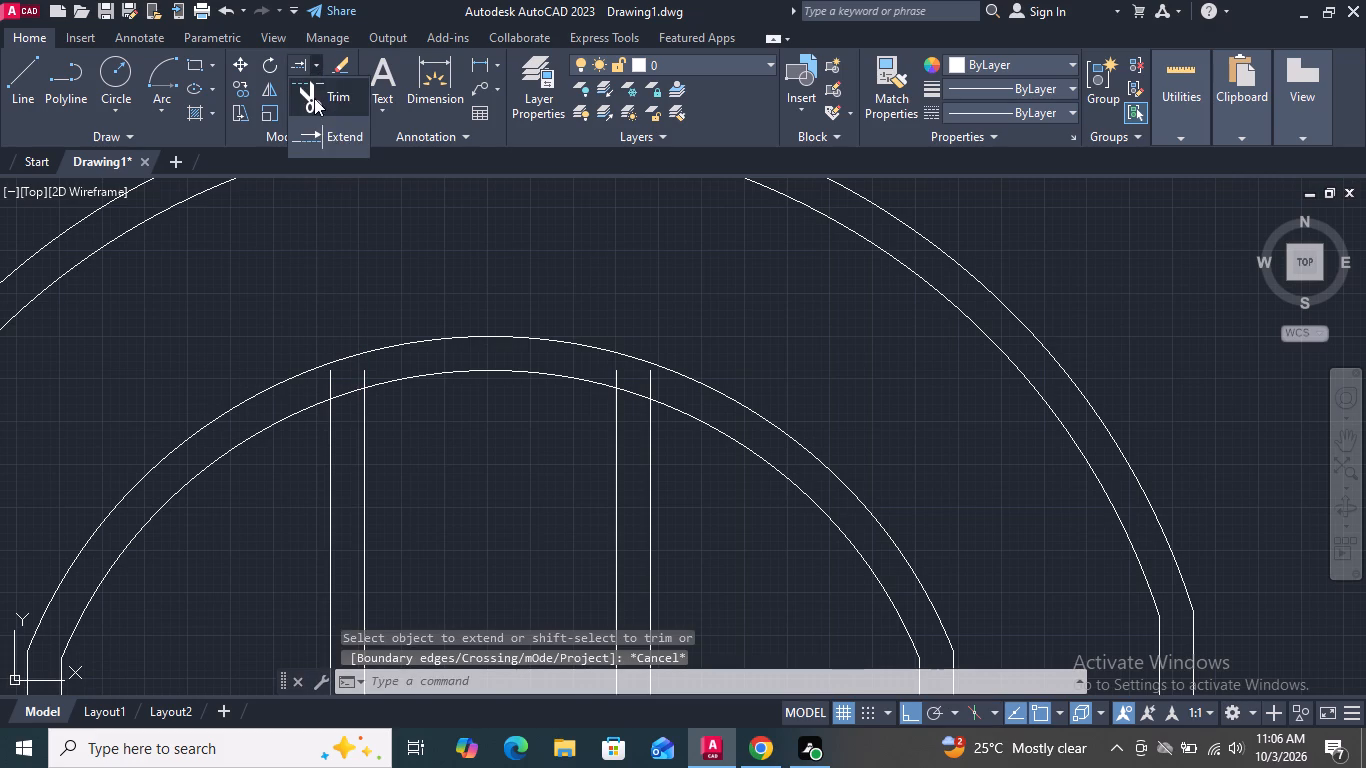
left_click(314, 98)
left_click(330, 390)
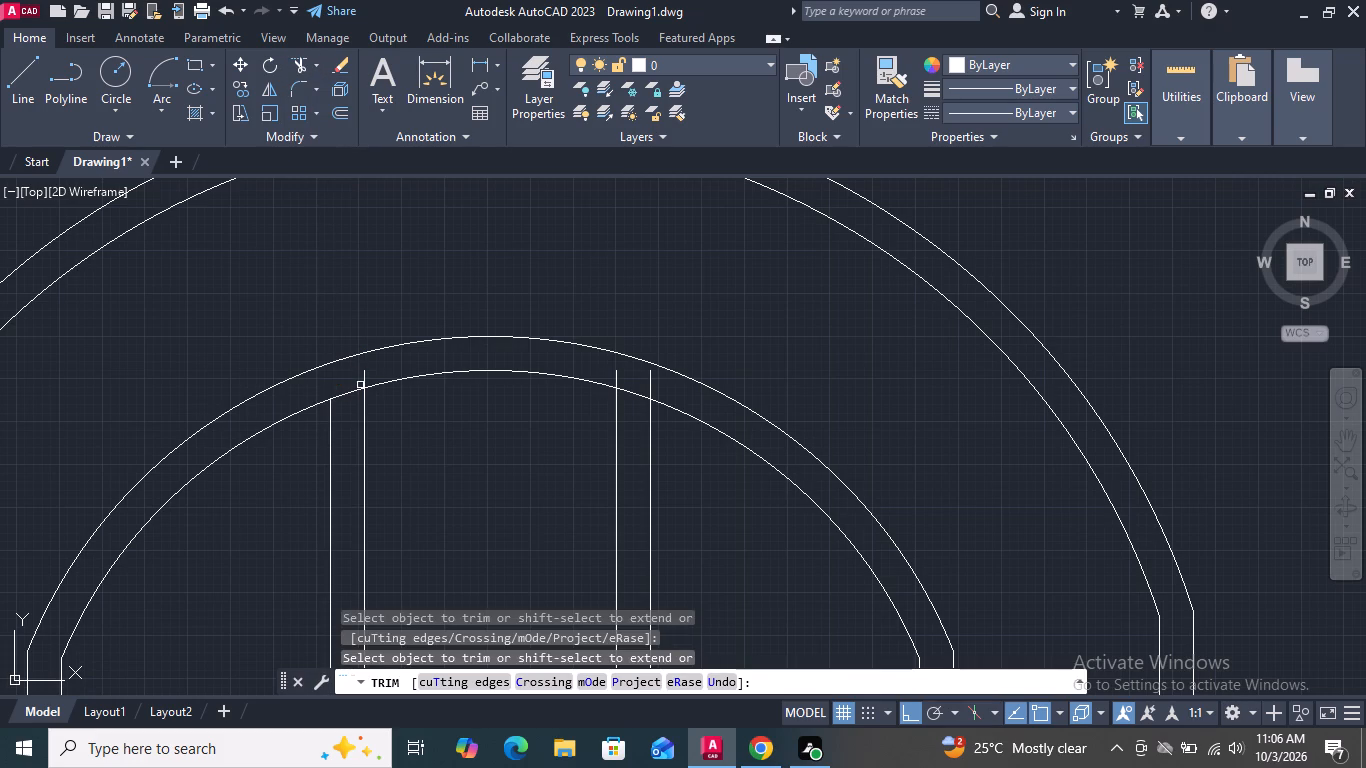
left_click(365, 383)
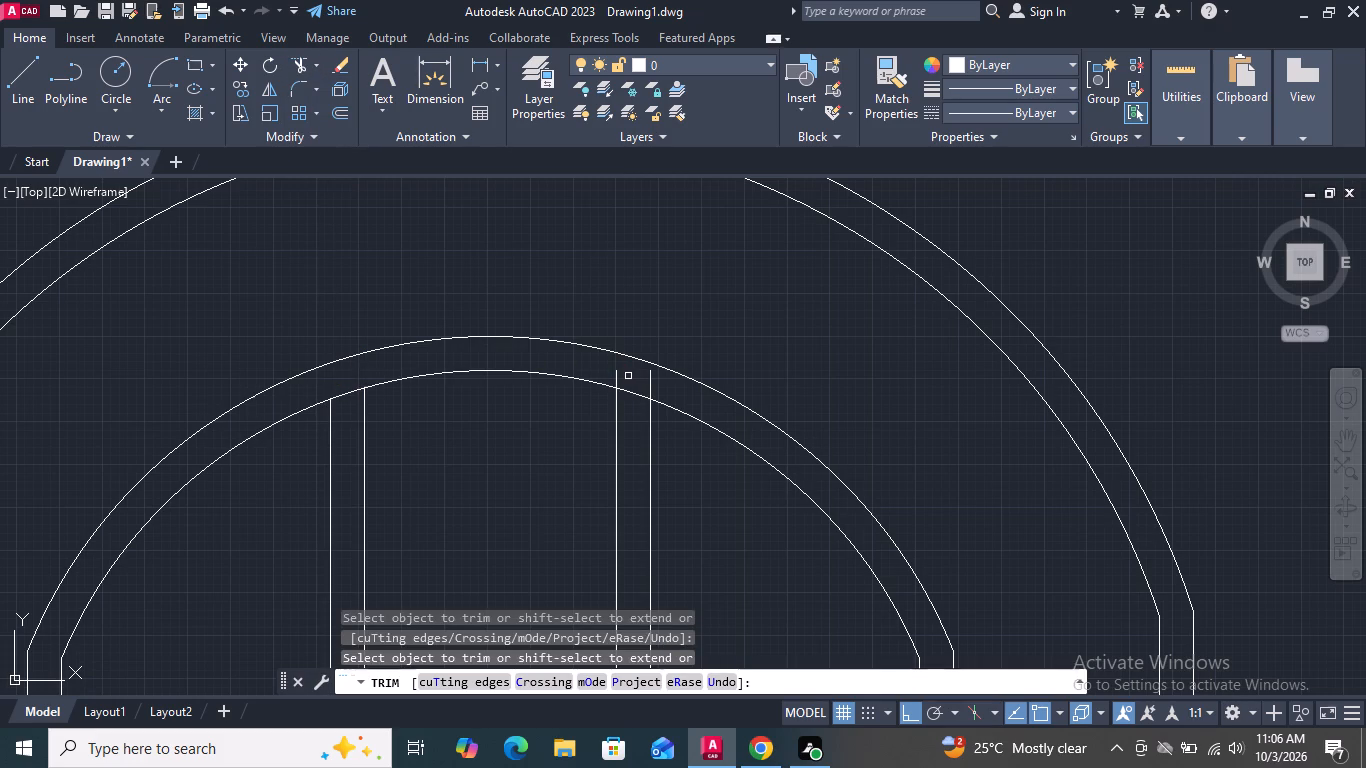
left_click(613, 376)
left_click(652, 383)
Draw a horizontal line across the arched panel between its inner side edges, crossing both vertical glazing bars.
key("Escape")
scroll(666, 314, "down", 4)
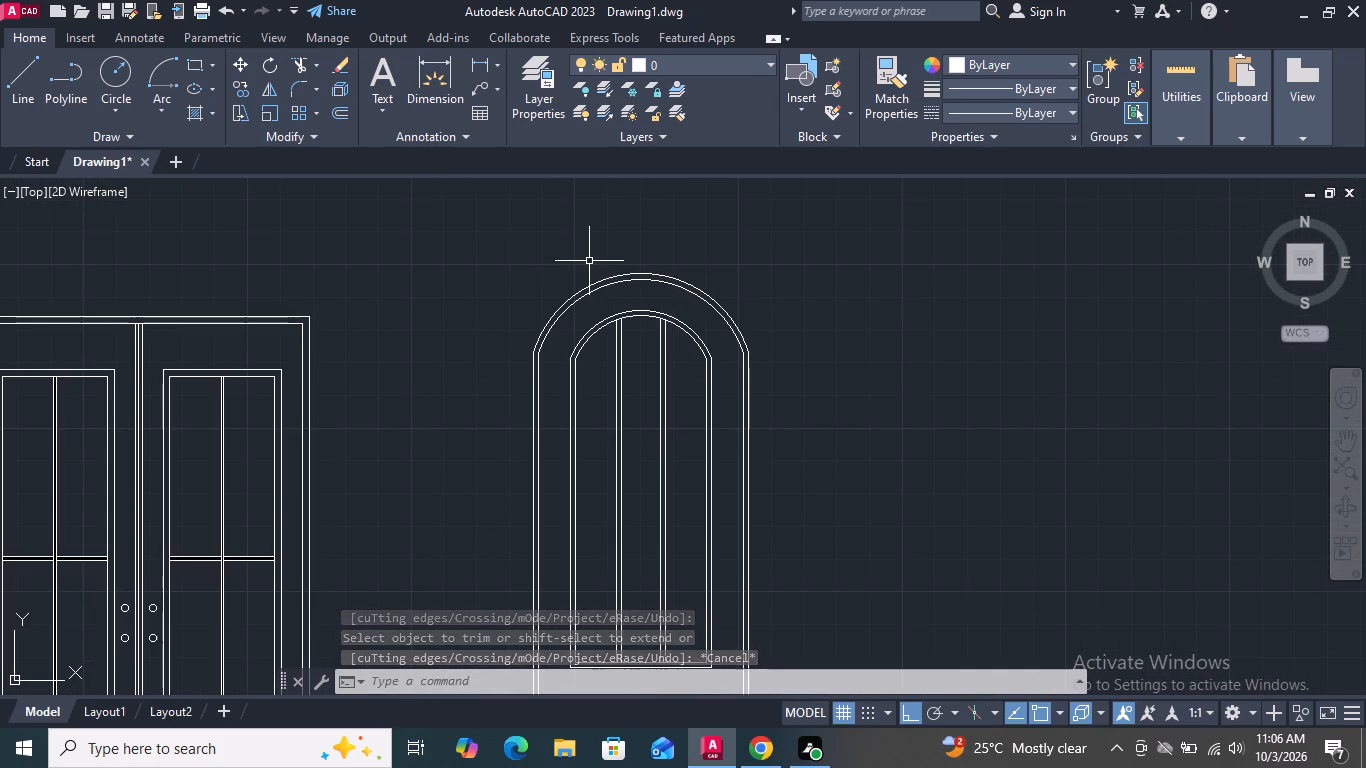
scroll(589, 261, "down", 1)
scroll(634, 402, "up", 1)
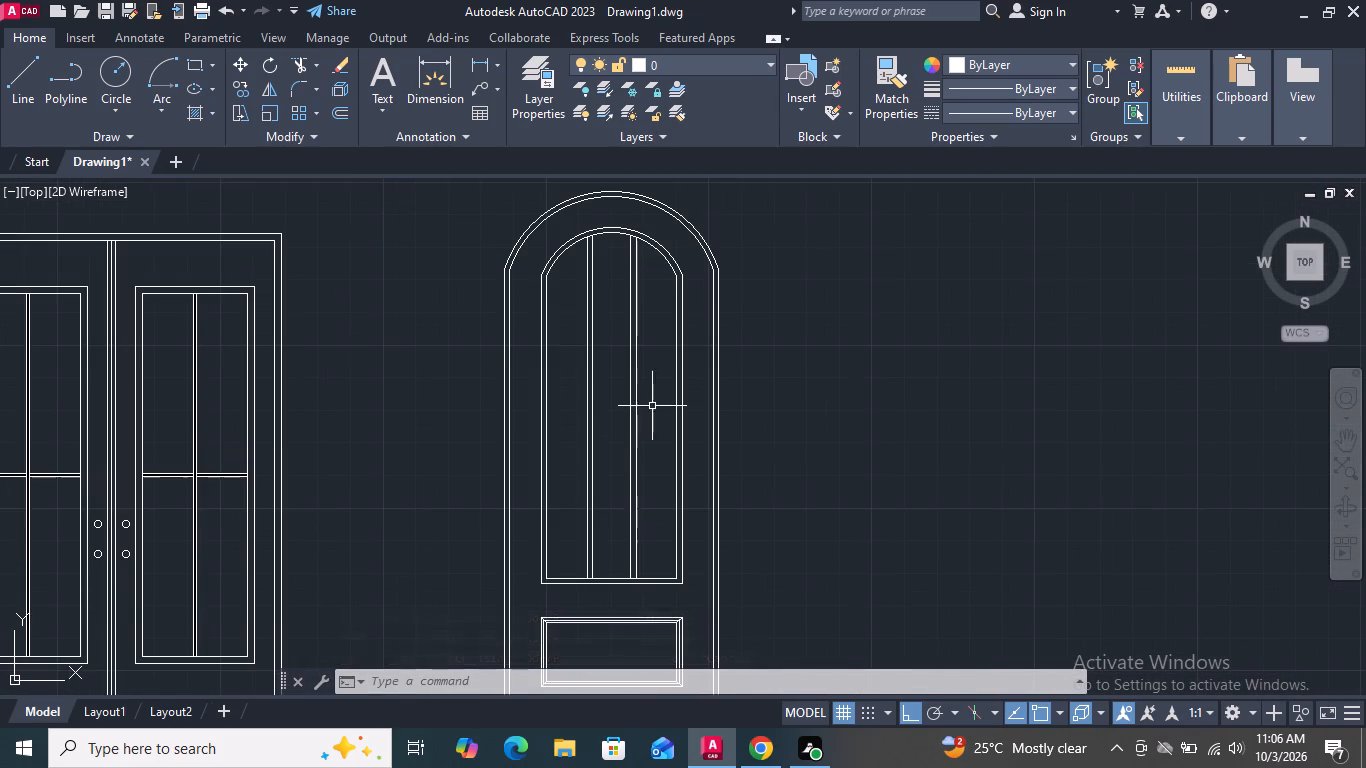
scroll(659, 409, "up", 1)
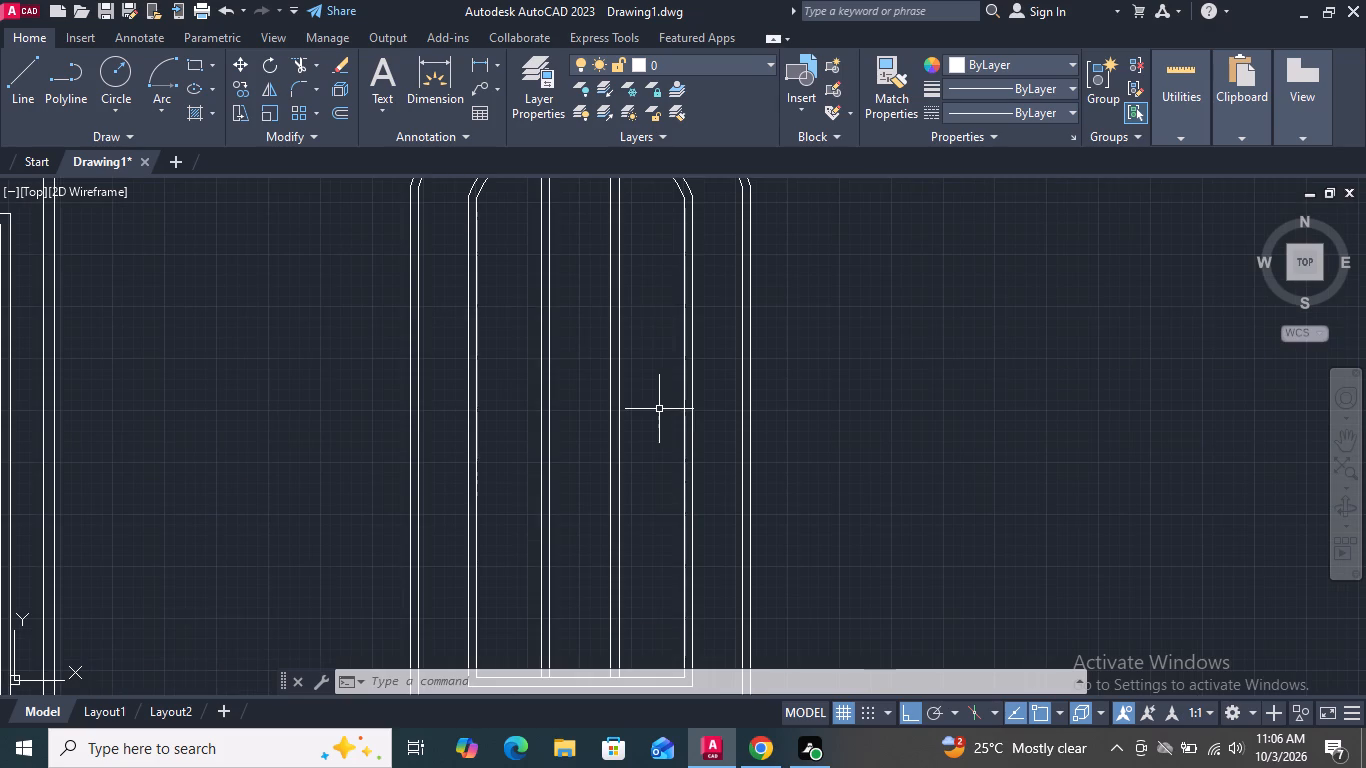
left_click(22, 78)
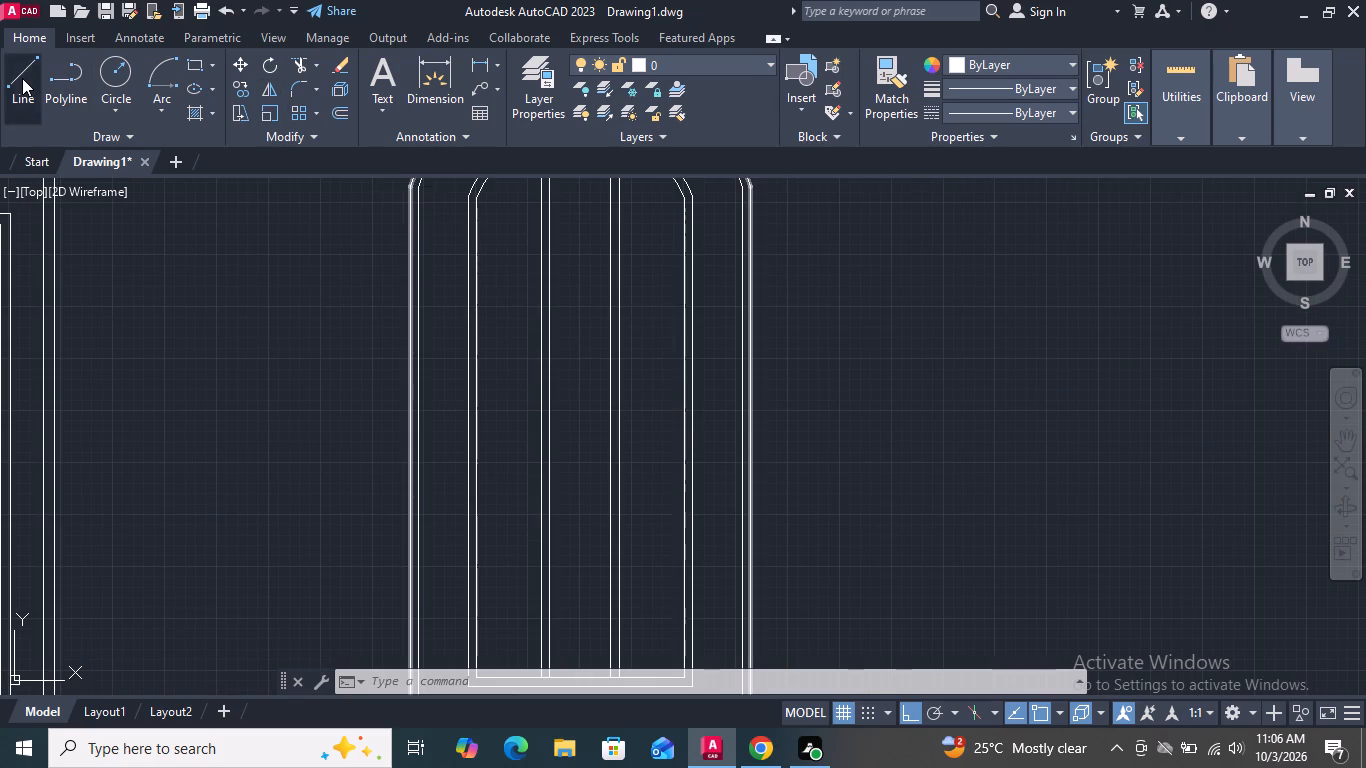
scroll(286, 322, "down", 1)
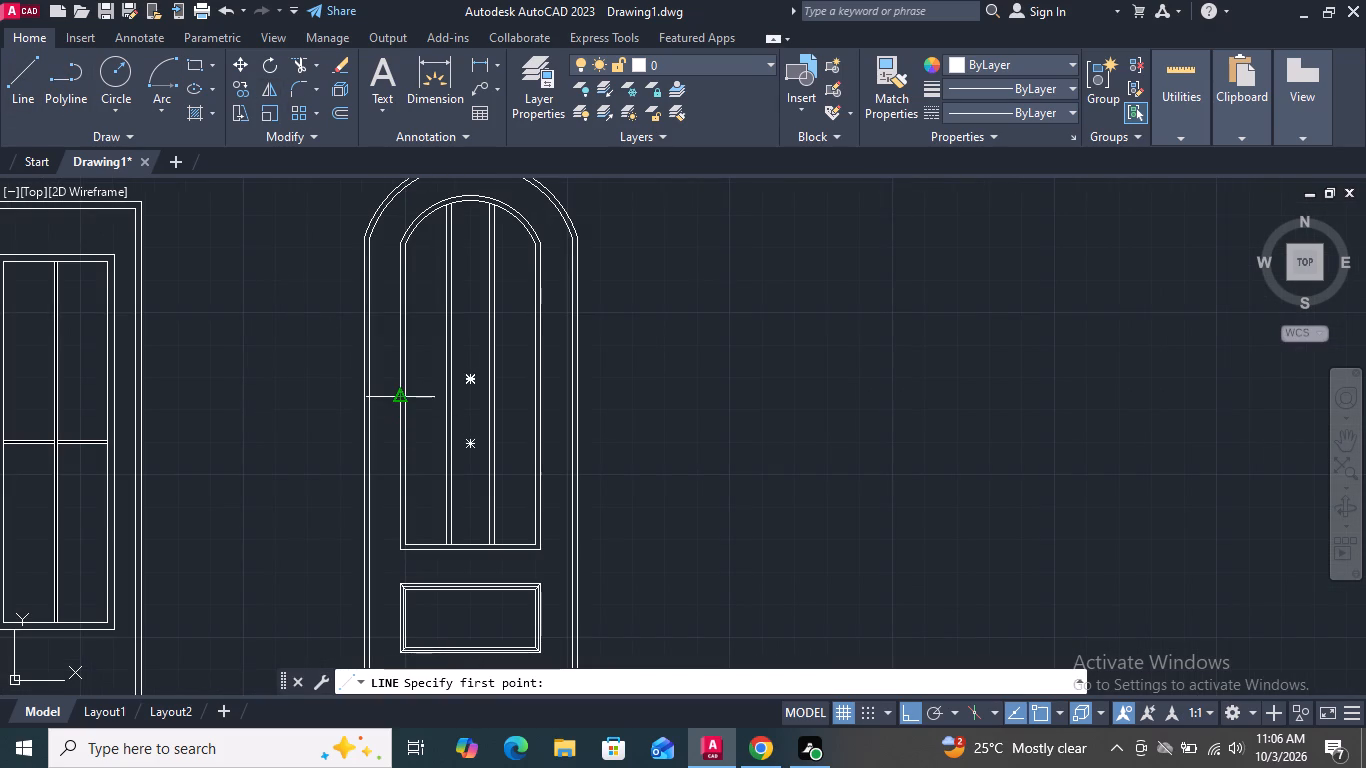
scroll(407, 393, "up", 2)
left_click(401, 396)
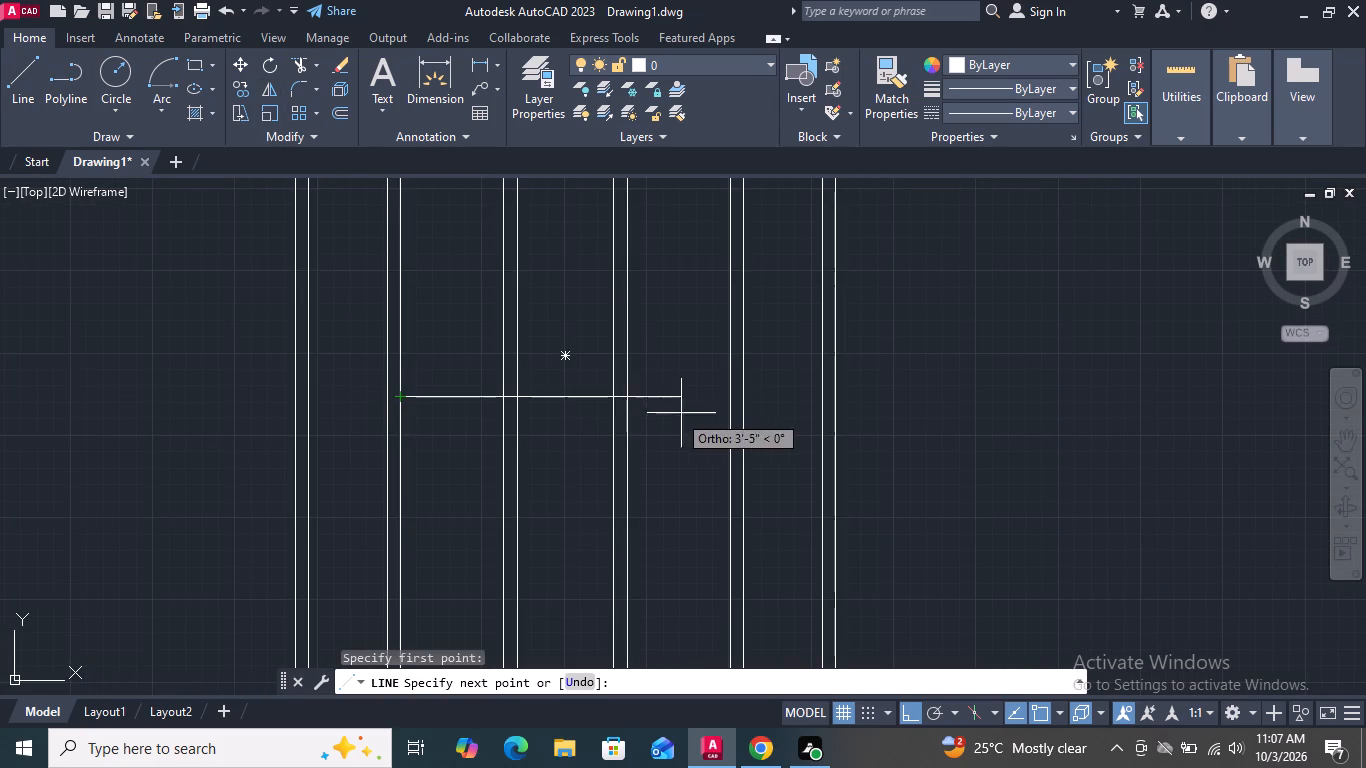
left_click(728, 391)
key("space")
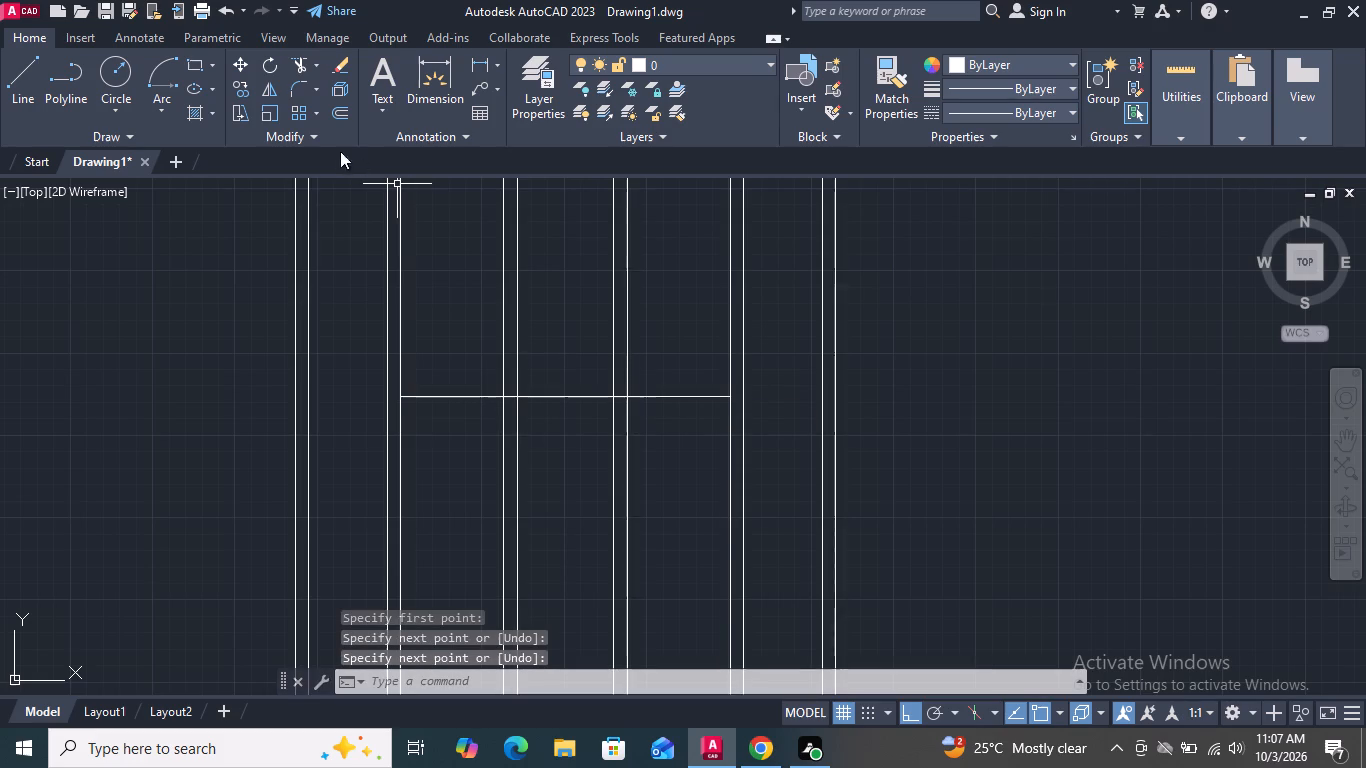
Offset the horizontal line 2" downward to form a horizontal glazing bar.
left_click(333, 110)
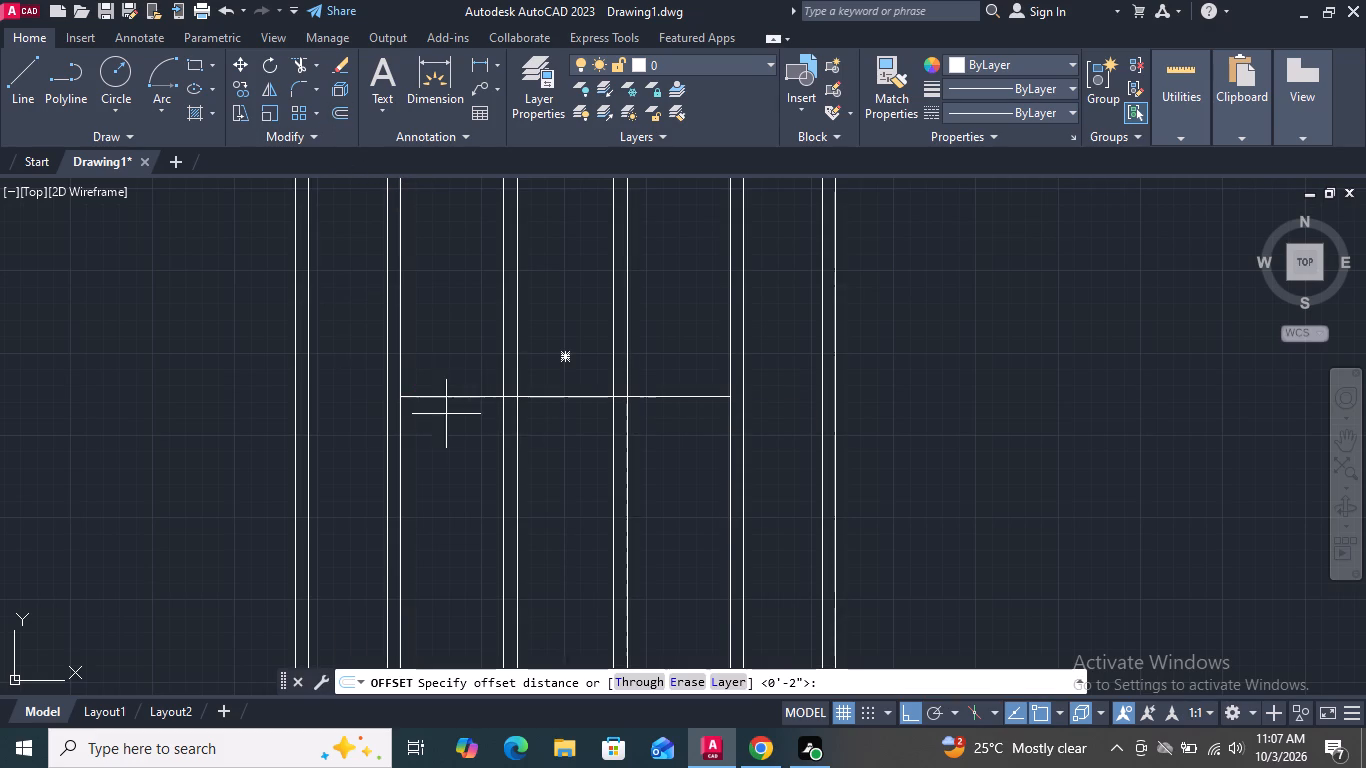
key("Return")
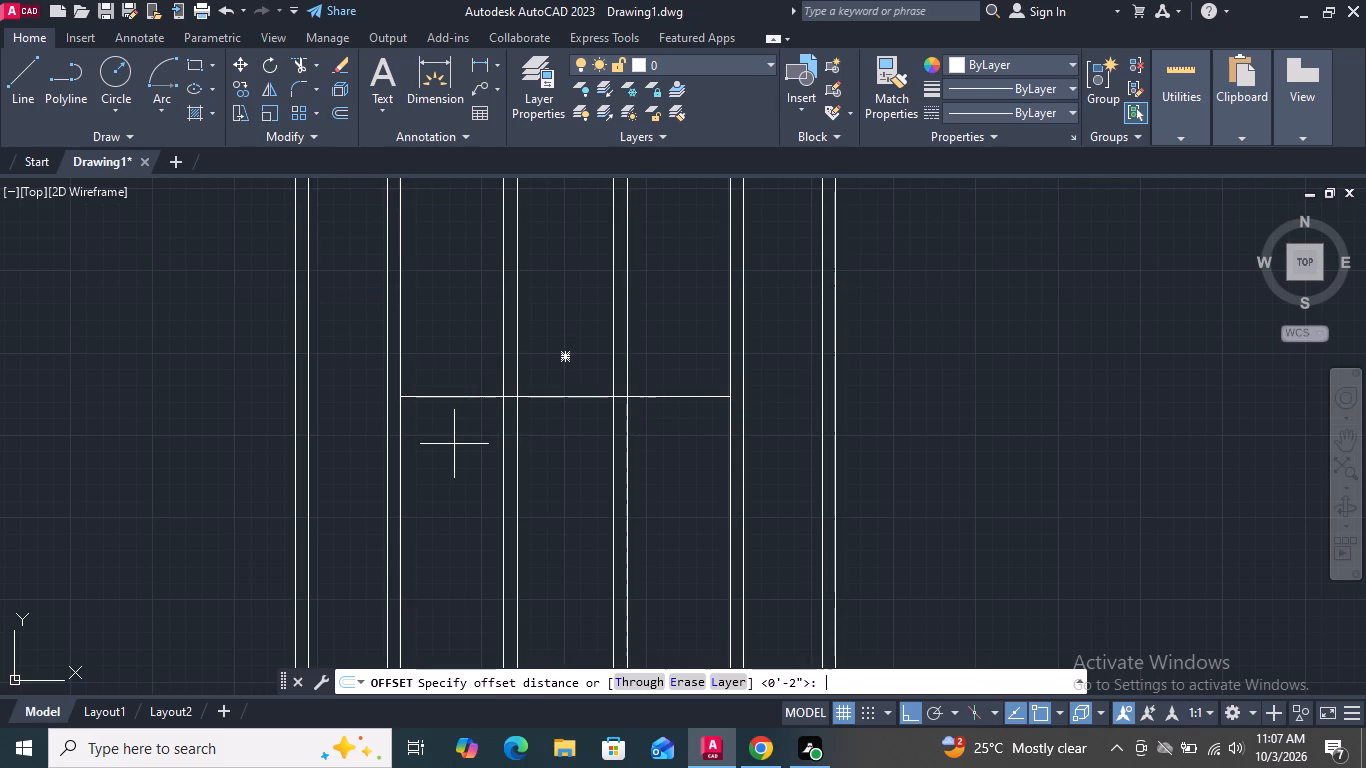
left_click(454, 395)
left_click(454, 430)
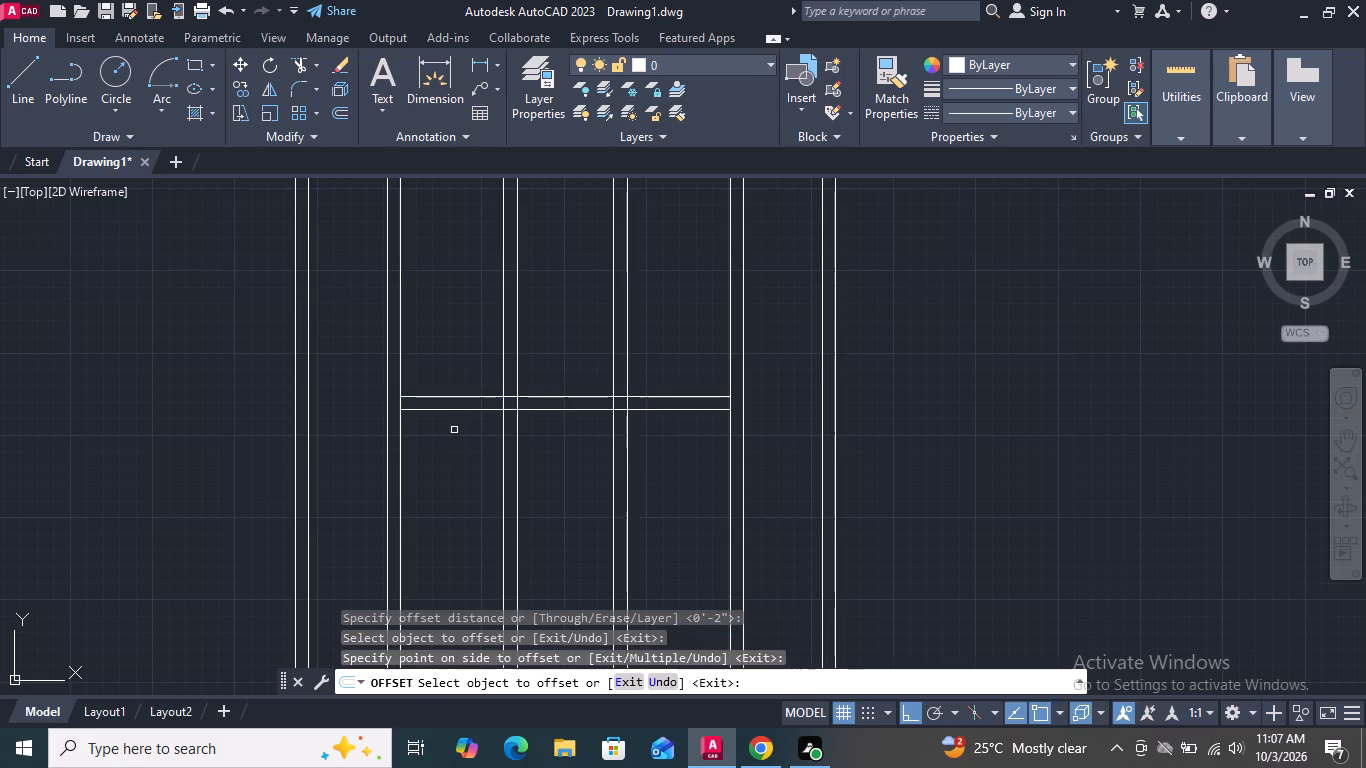
key("space")
Copy the horizontal glazing bar vertically to one spot above it and one below it within the arched panel.
left_click(455, 431)
left_click(442, 379)
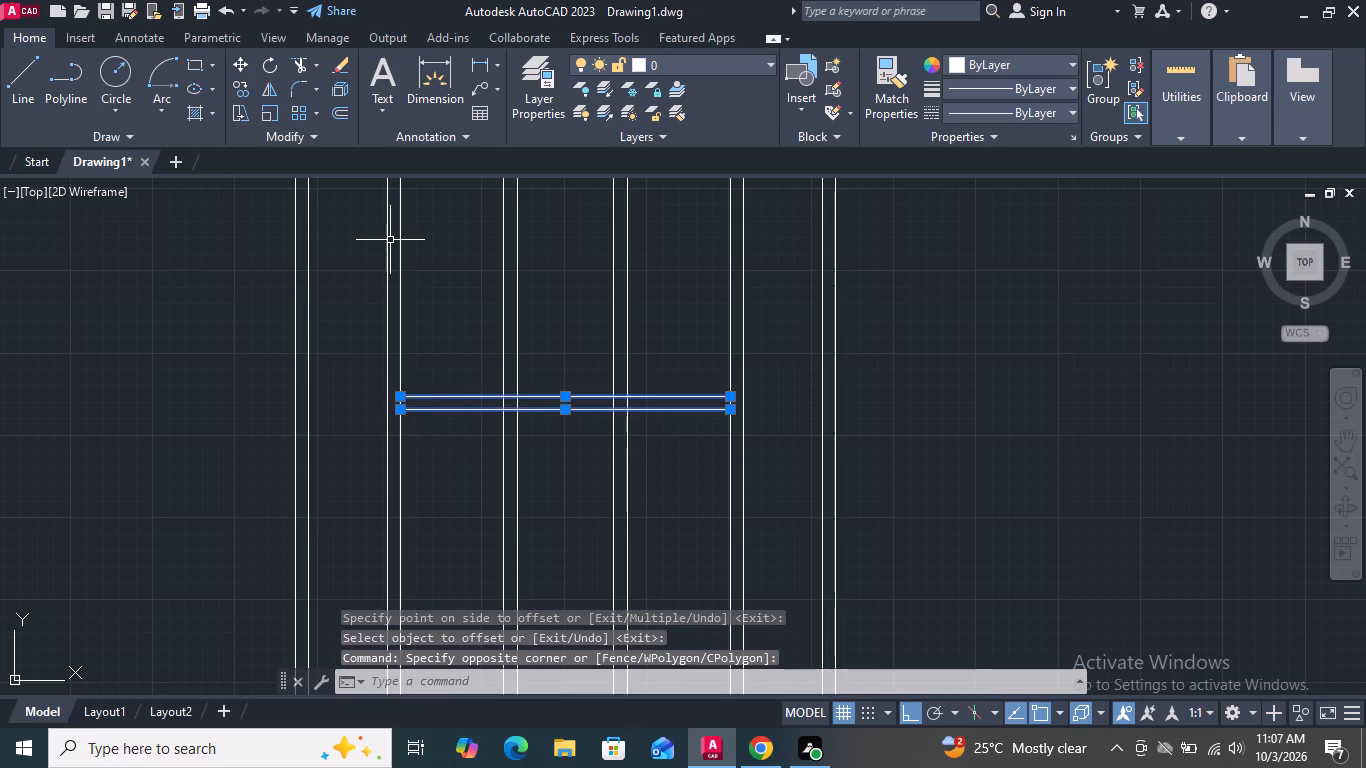
left_click(235, 95)
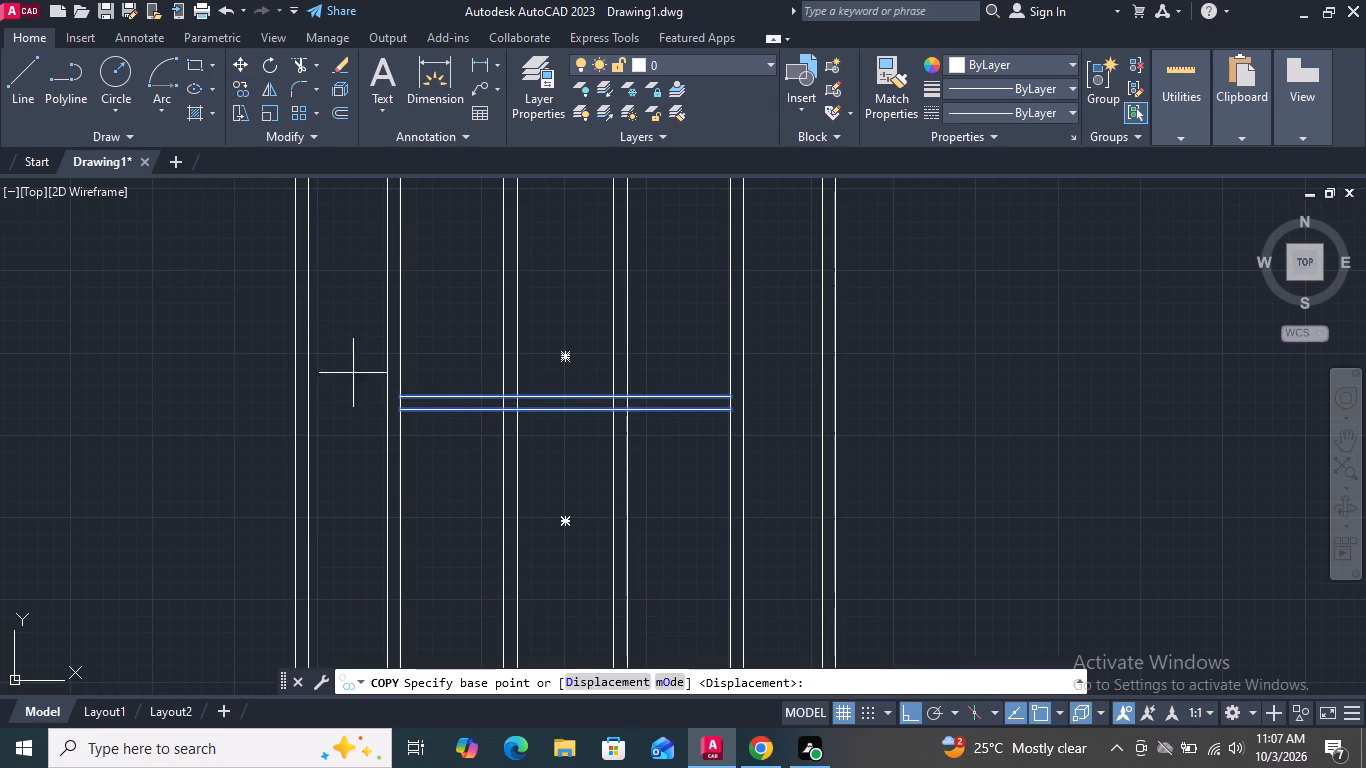
left_click(401, 407)
scroll(402, 450, "down", 2)
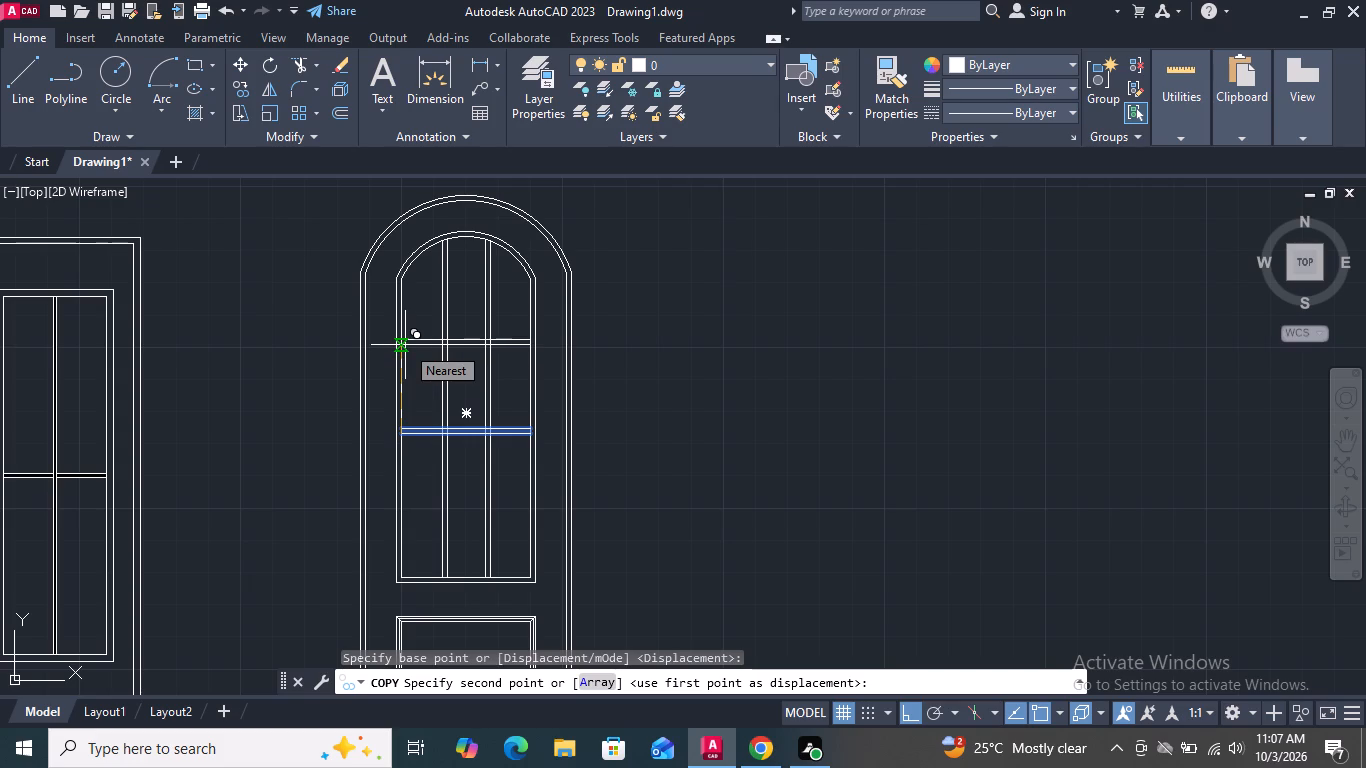
left_click(405, 341)
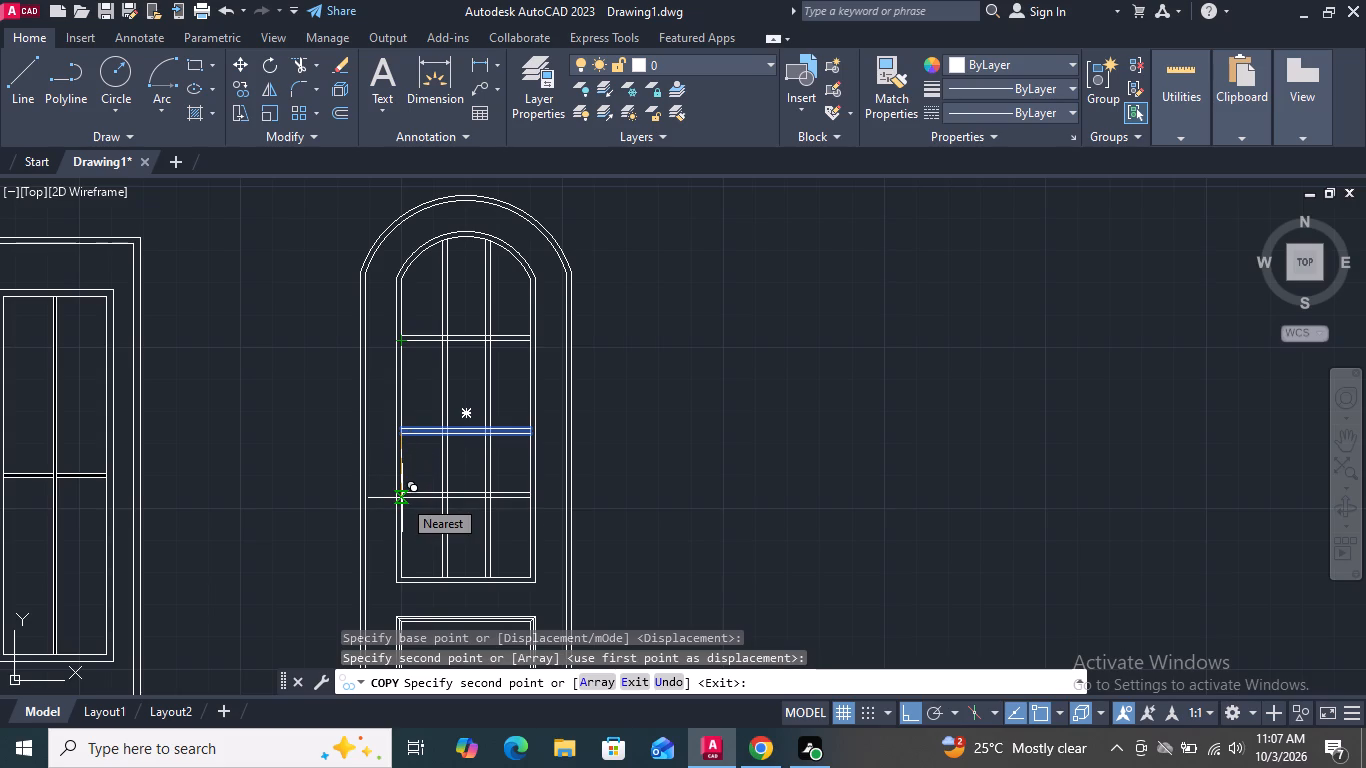
left_click(402, 498)
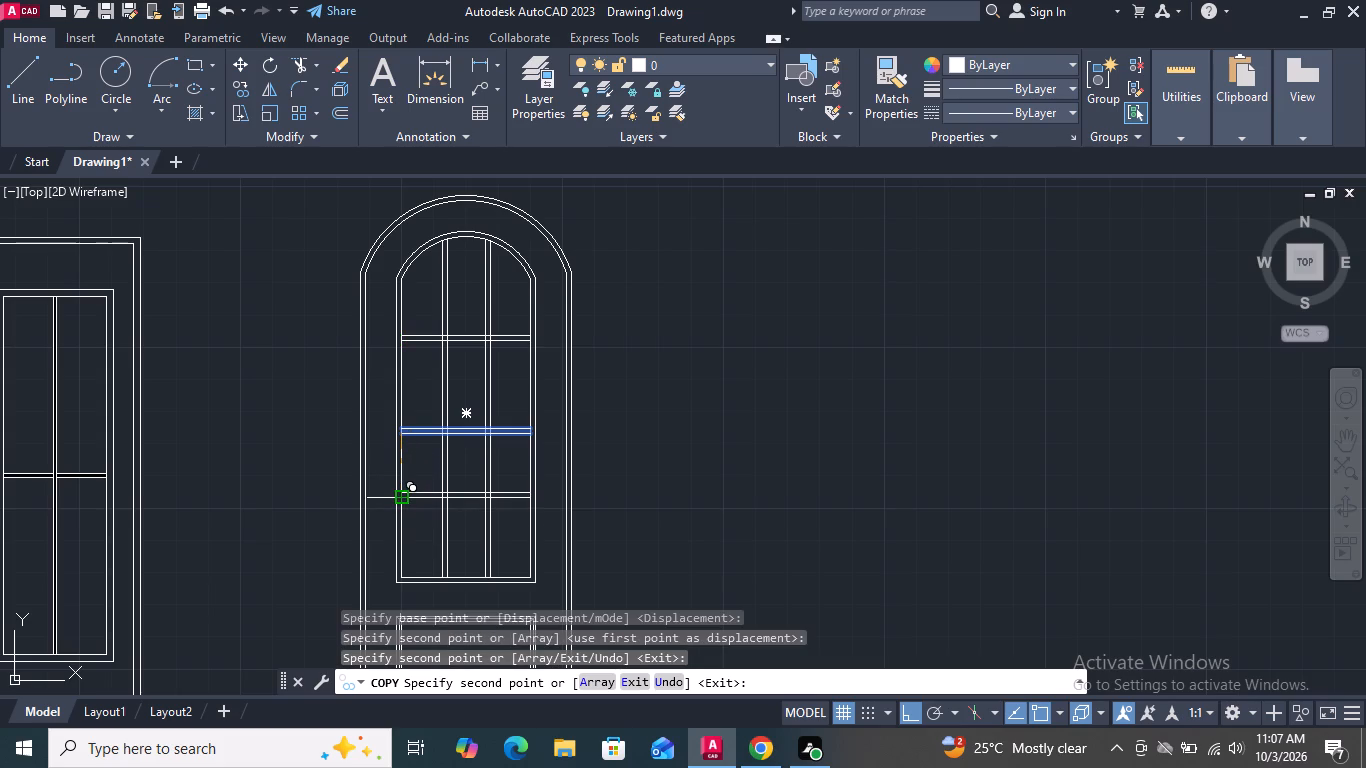
key("Escape")
Move the middle horizontal glazing bar up slightly to sit between the upper and lower bars.
left_click(424, 457)
left_click(424, 407)
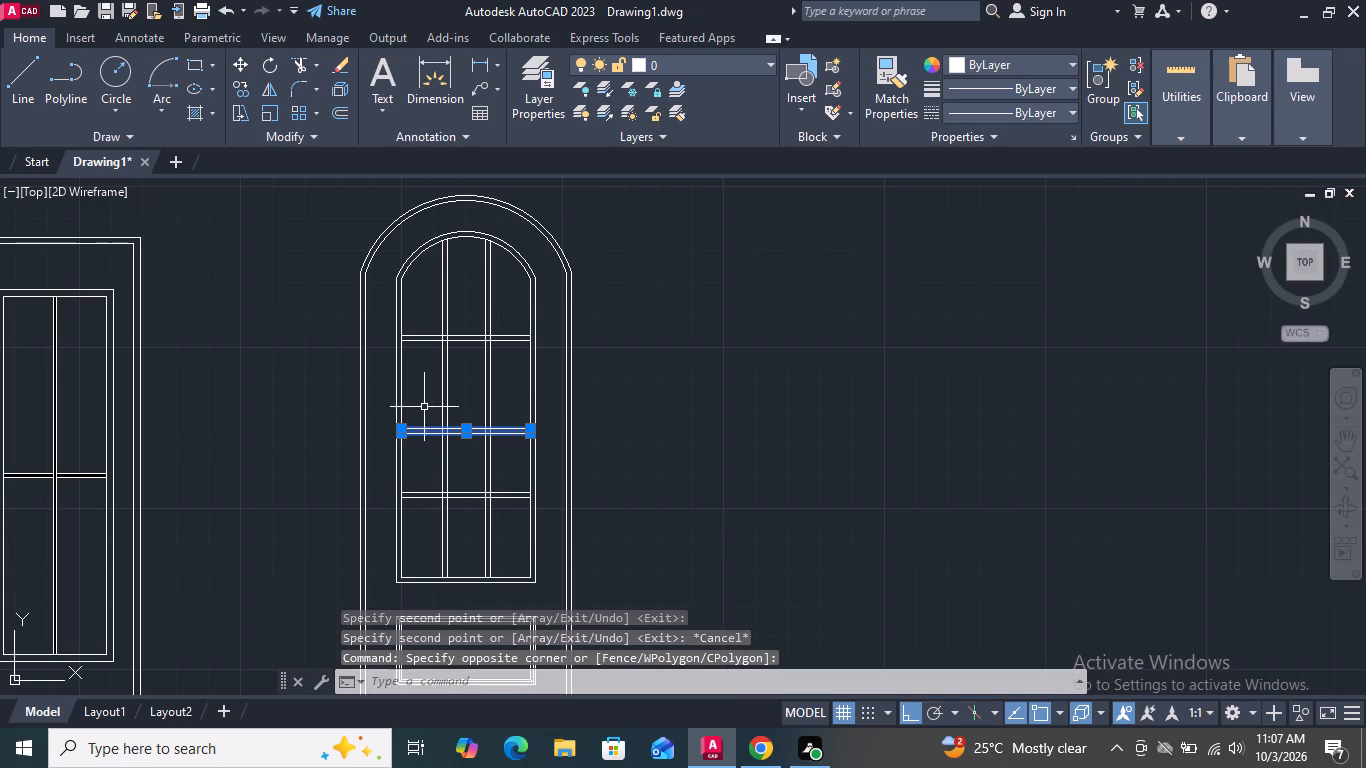
left_click(244, 59)
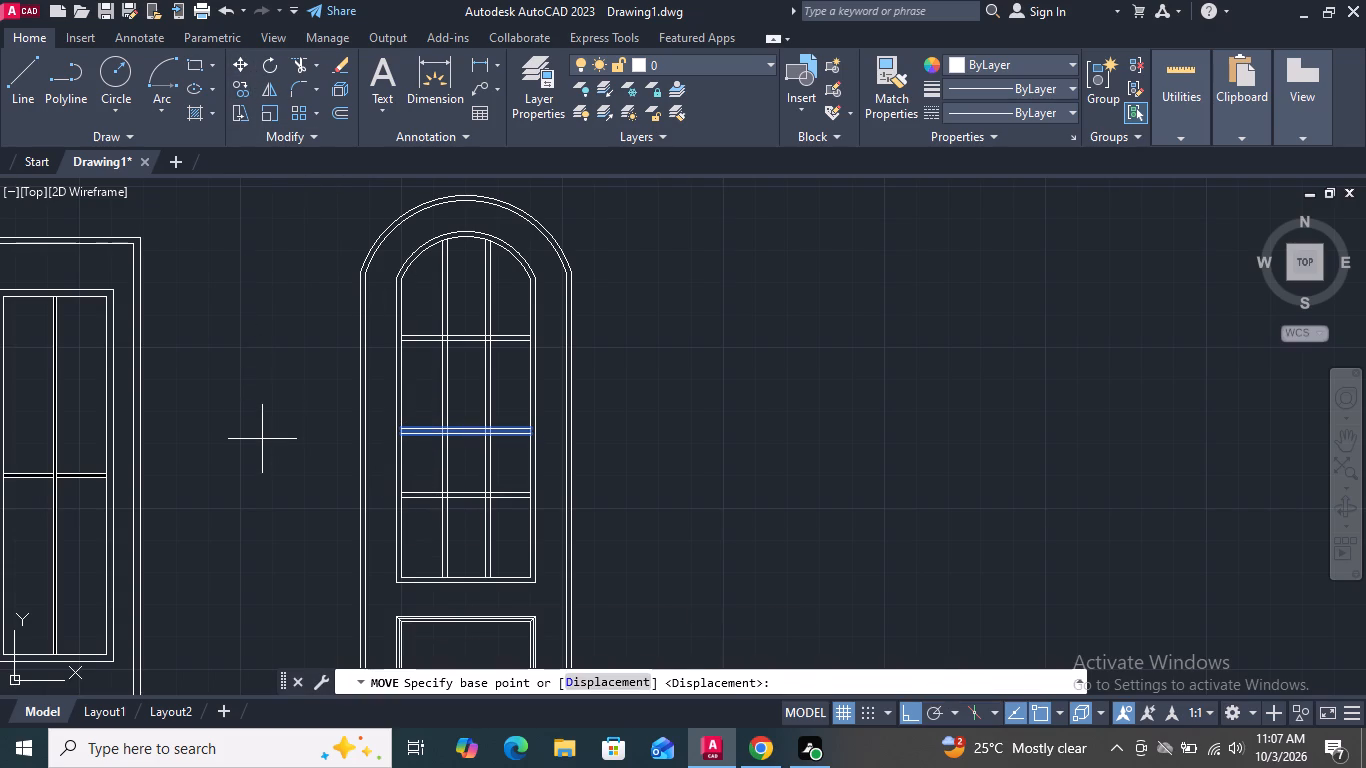
left_click(262, 441)
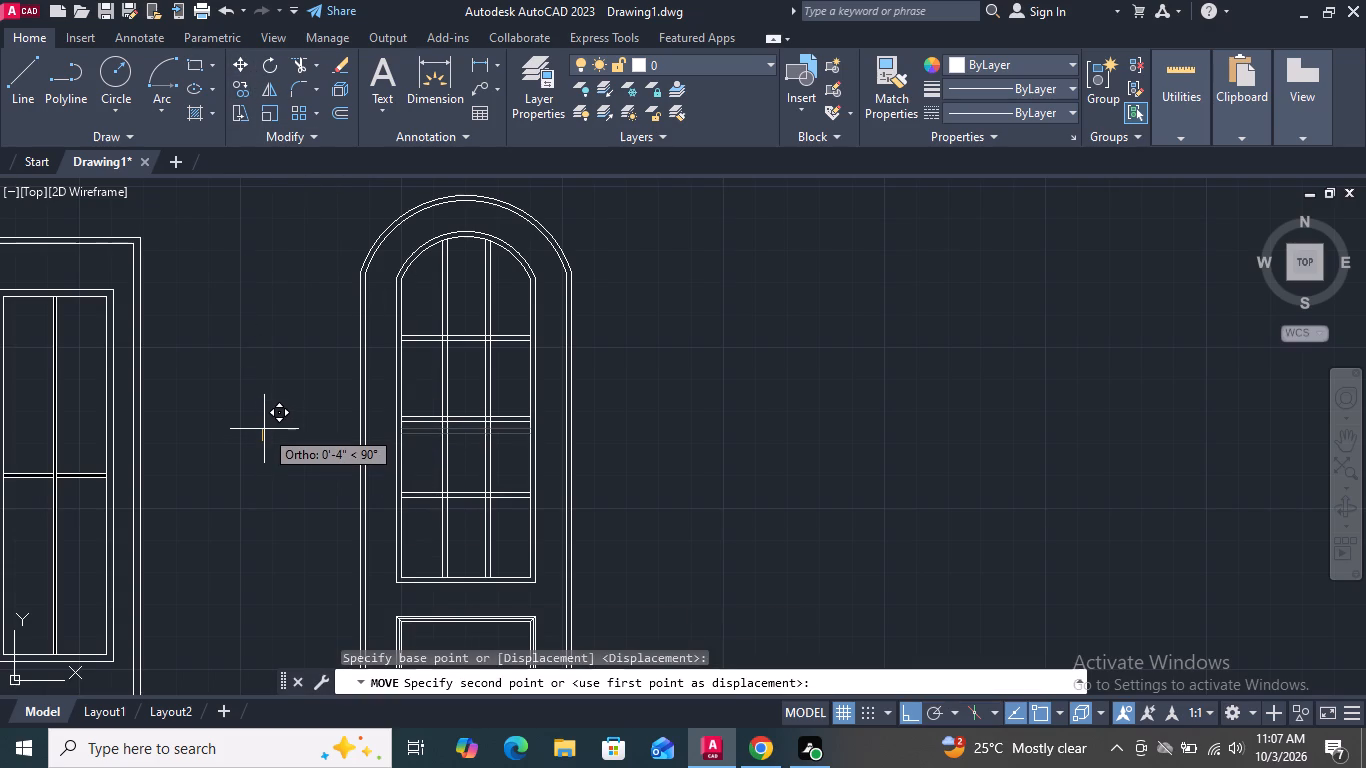
left_click(264, 426)
key("Escape")
Move the upper horizontal glazing bar up slightly toward the panel's arch.
left_click(420, 365)
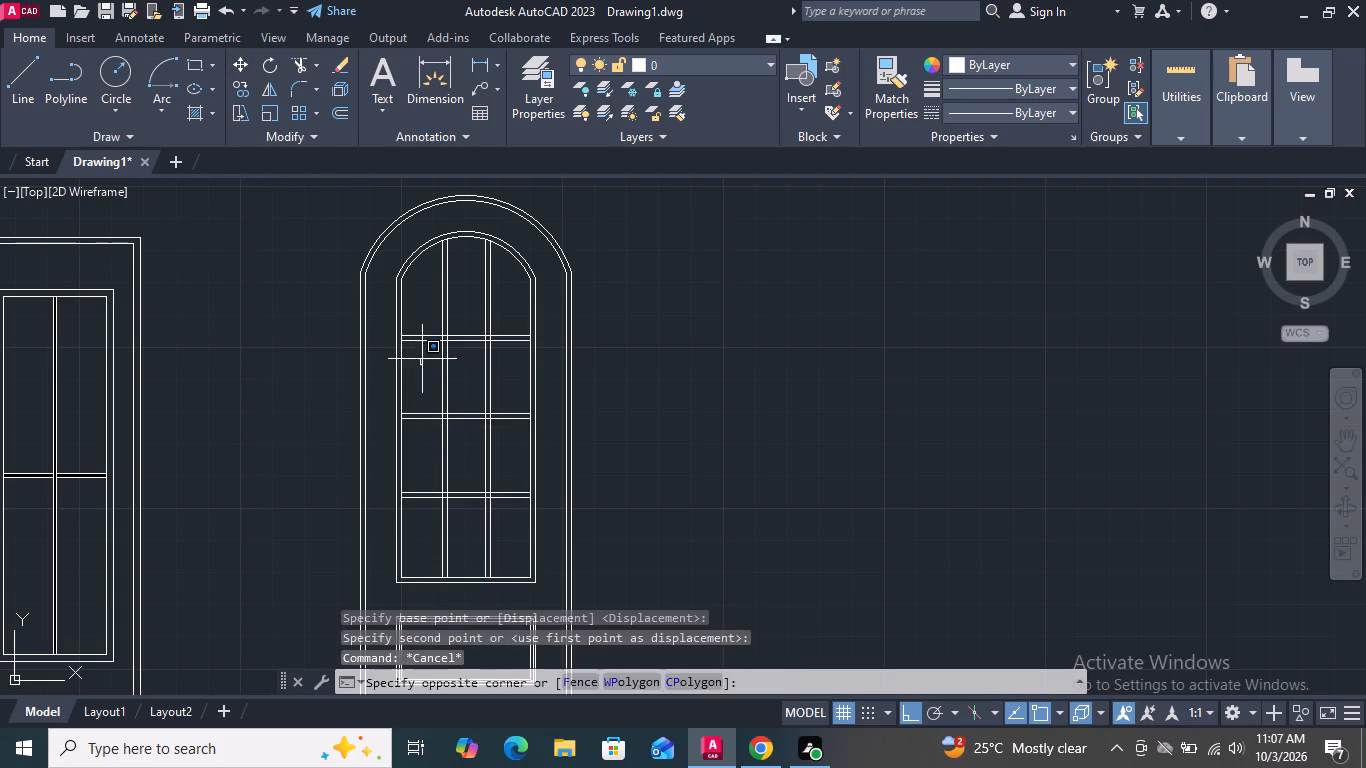
left_click(419, 323)
key("space")
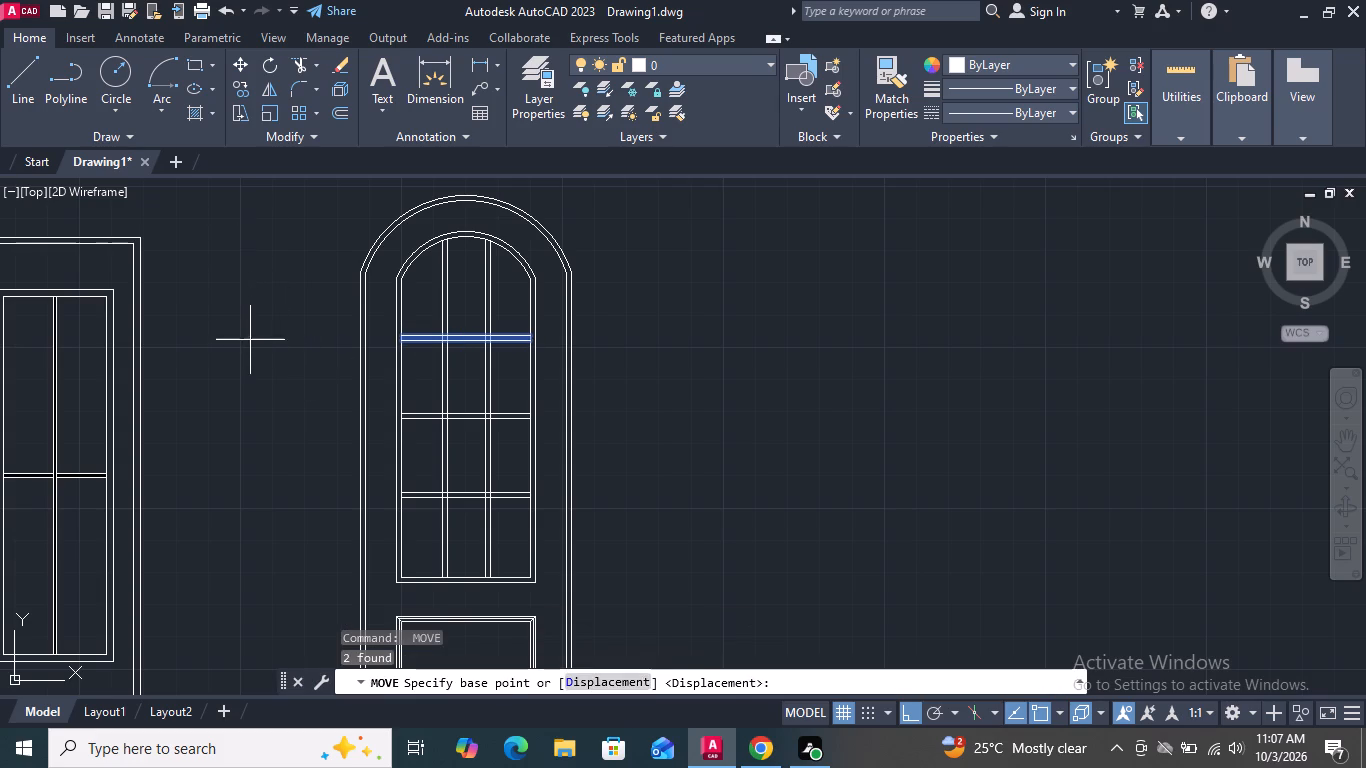
left_click(250, 342)
left_click(255, 326)
key("Escape")
Copy the second row's arched-transom double door with Ortho off, placing it beside the single arched door in the third row.
scroll(255, 326, "down", 2)
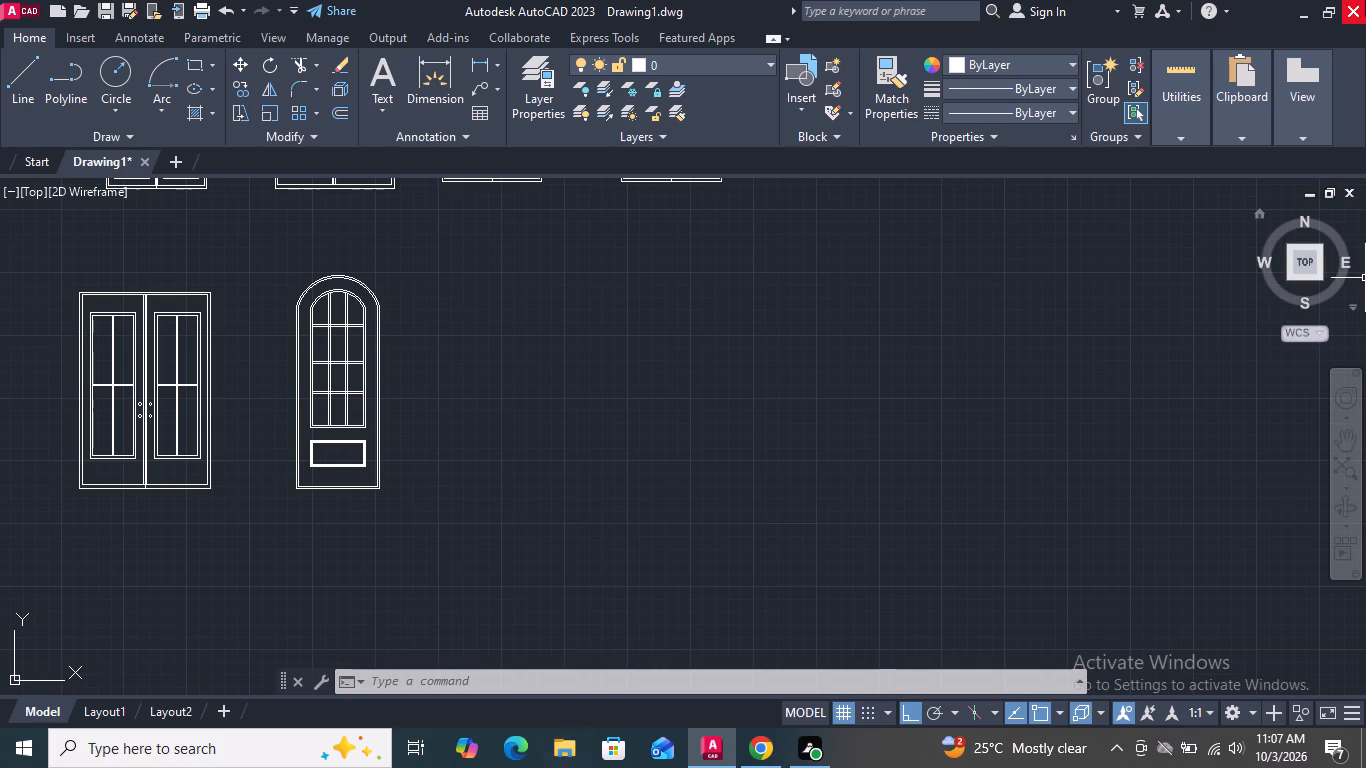
scroll(907, 391, "down", 2)
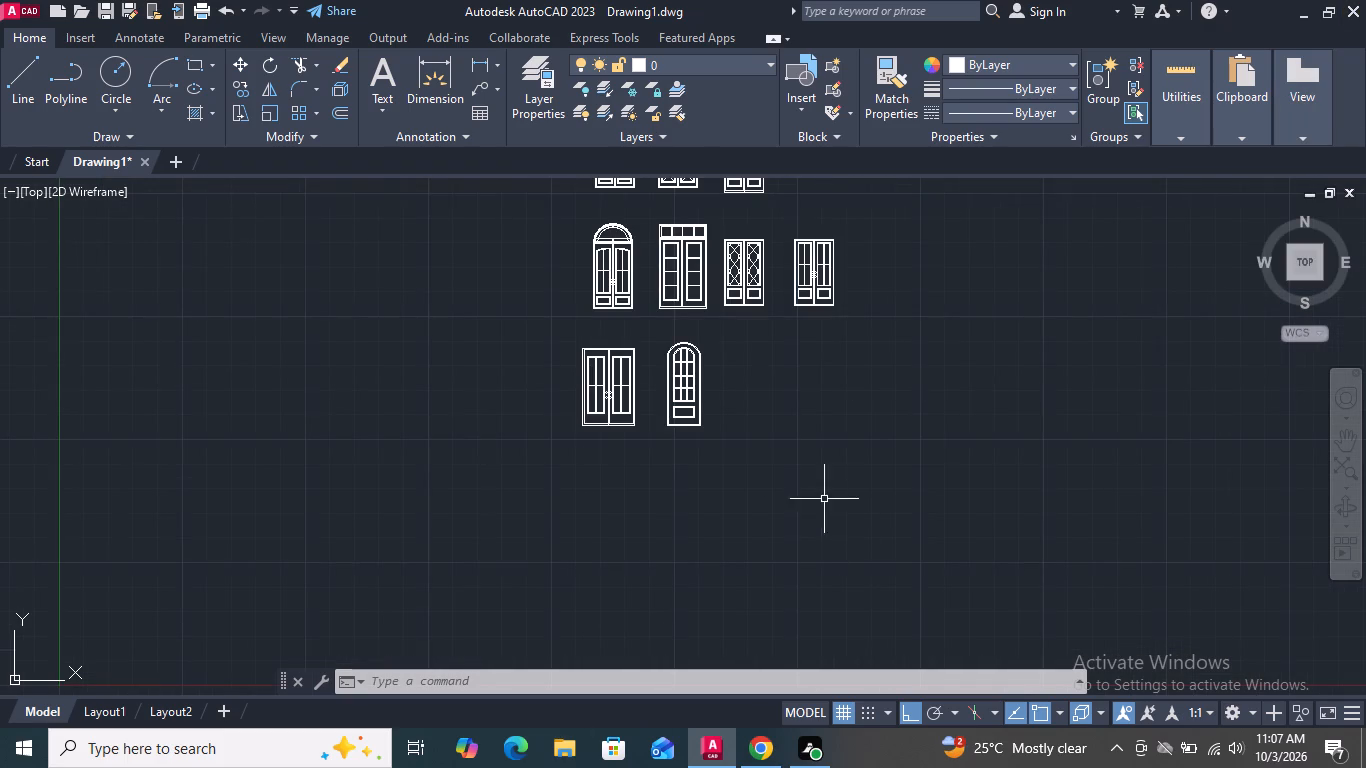
scroll(699, 387, "up", 2)
middle_click_drag(757, 383, 660, 382)
scroll(662, 371, "up", 1)
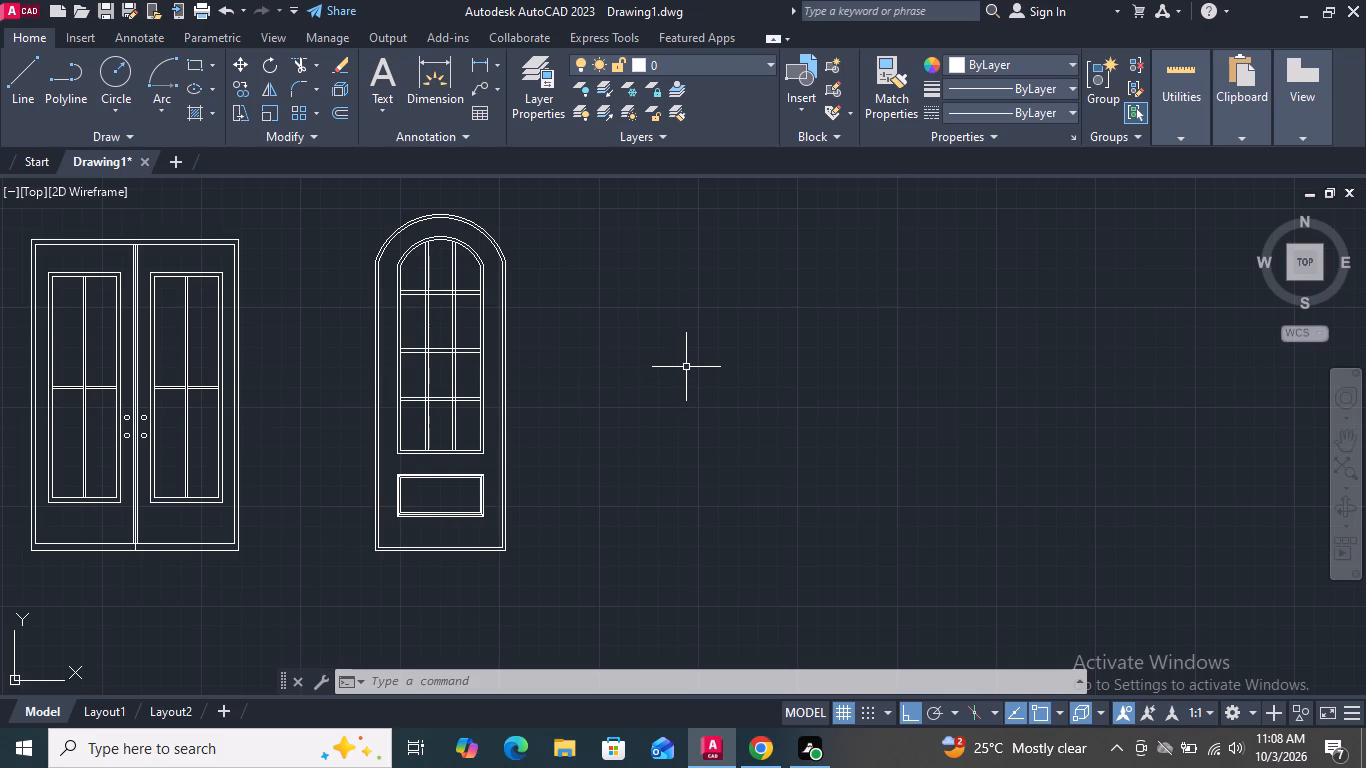
scroll(689, 366, "down", 3)
middle_click_drag(619, 348, 650, 431)
scroll(619, 348, "down", 1)
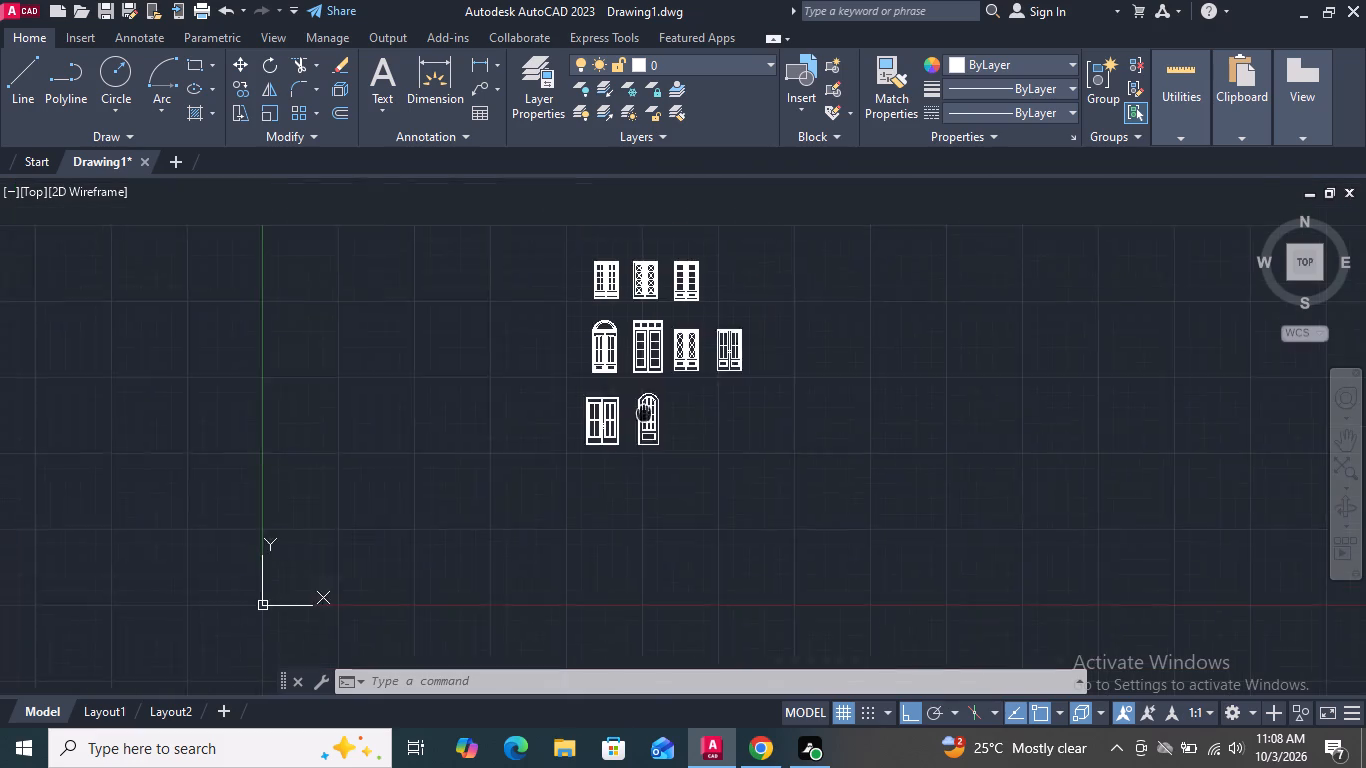
middle_click_drag(650, 431, 653, 446)
scroll(610, 390, "up", 2)
left_click(658, 459)
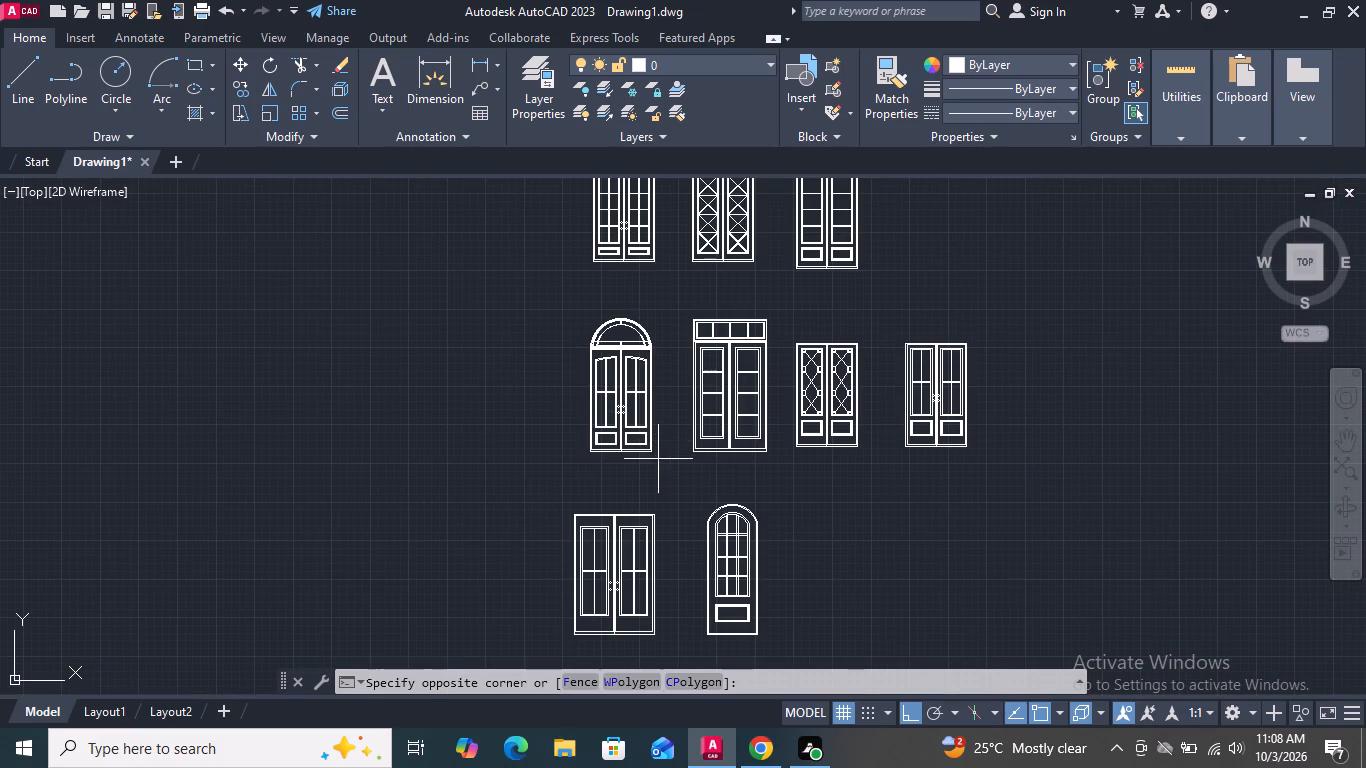
left_click(543, 304)
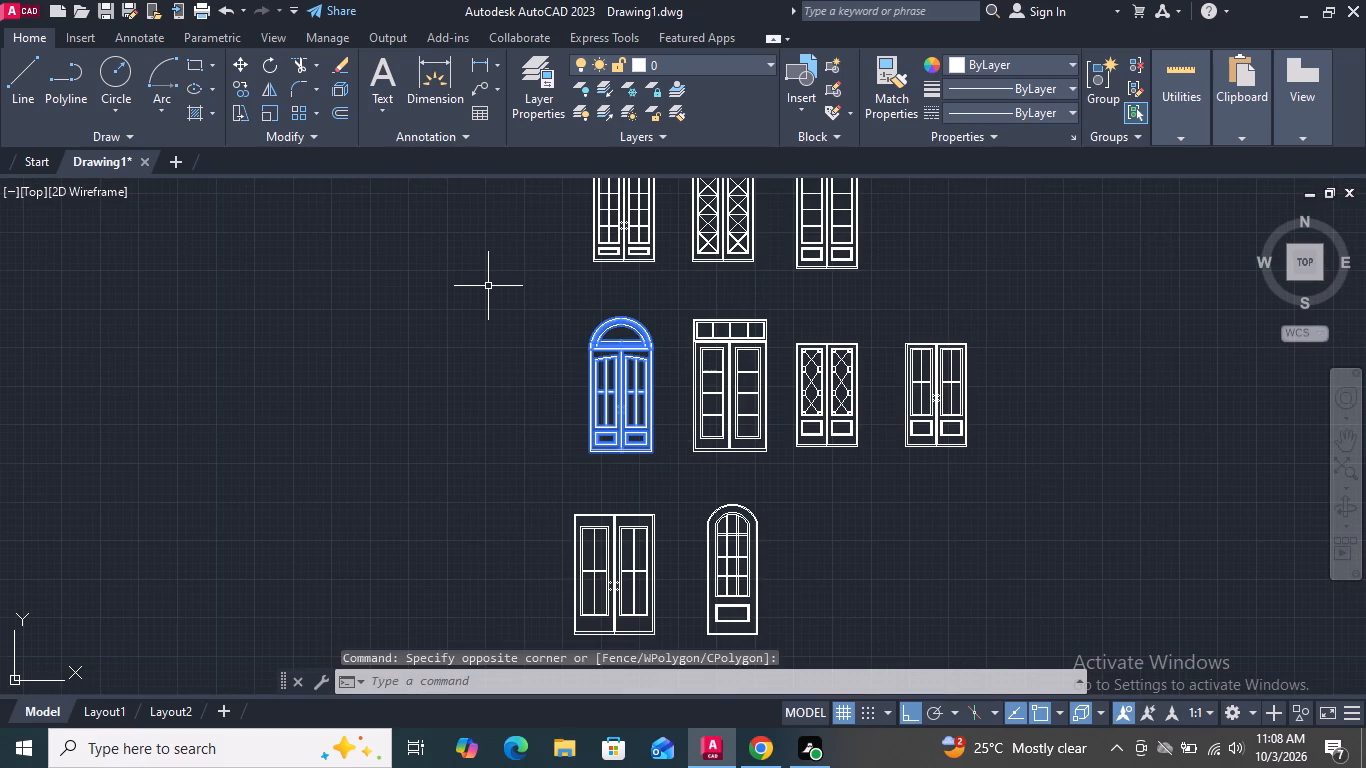
type("co")
key("Return")
left_click(488, 286)
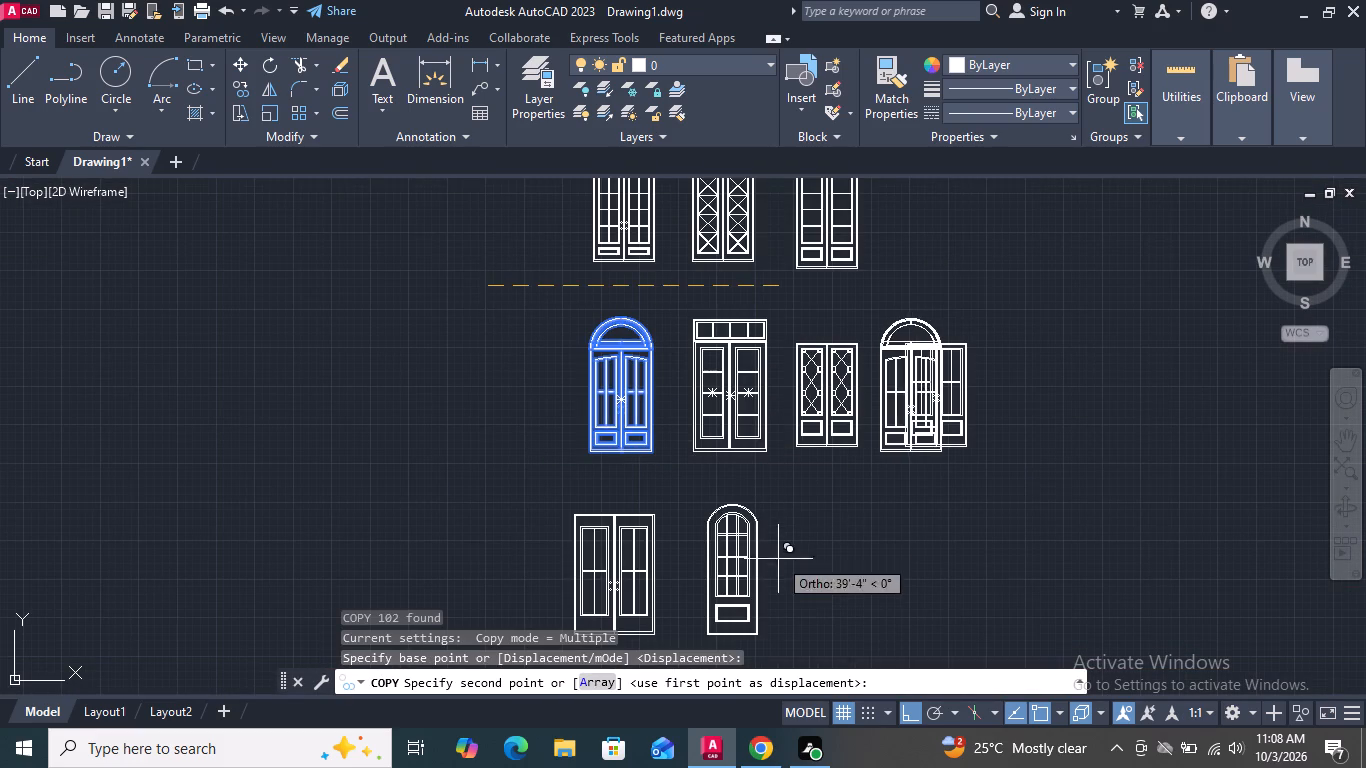
scroll(789, 486, "down", 2)
left_click(915, 711)
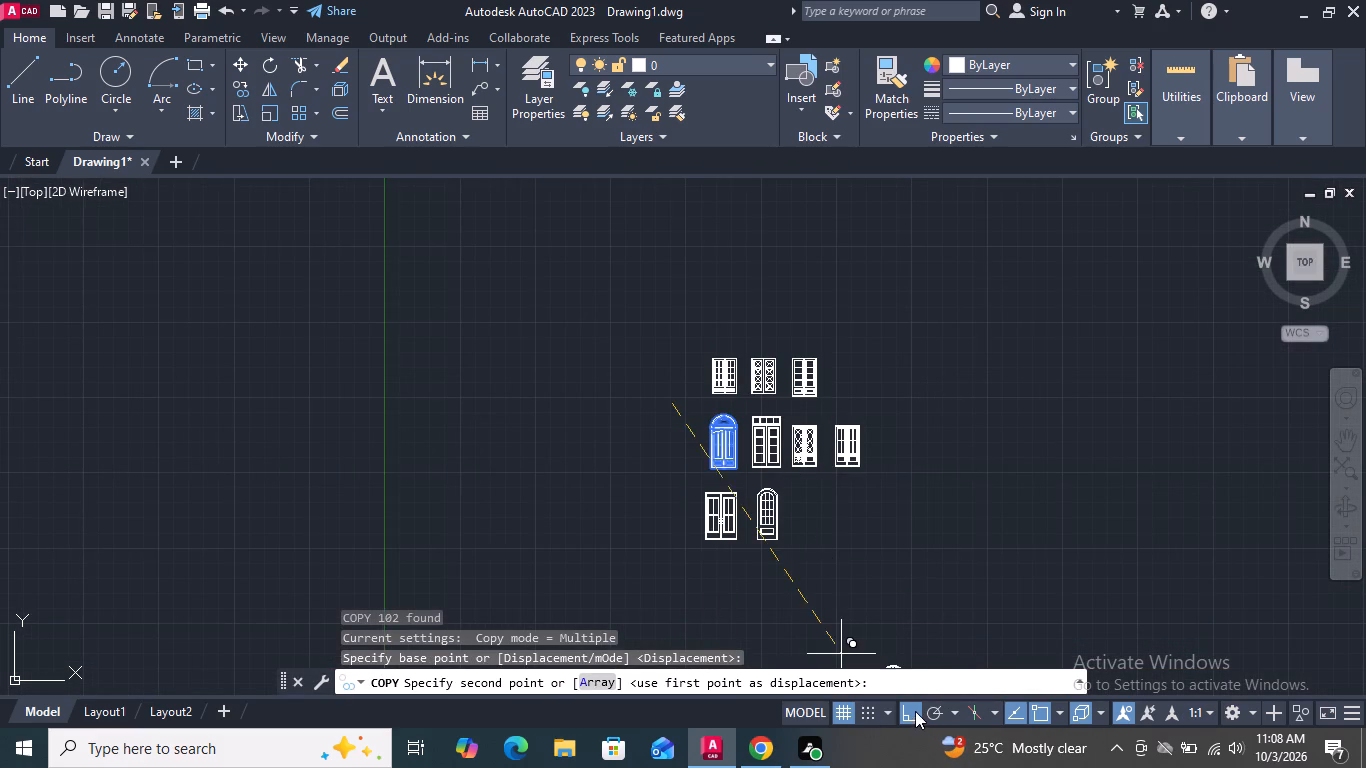
scroll(830, 578, "up", 1)
scroll(706, 424, "up", 2)
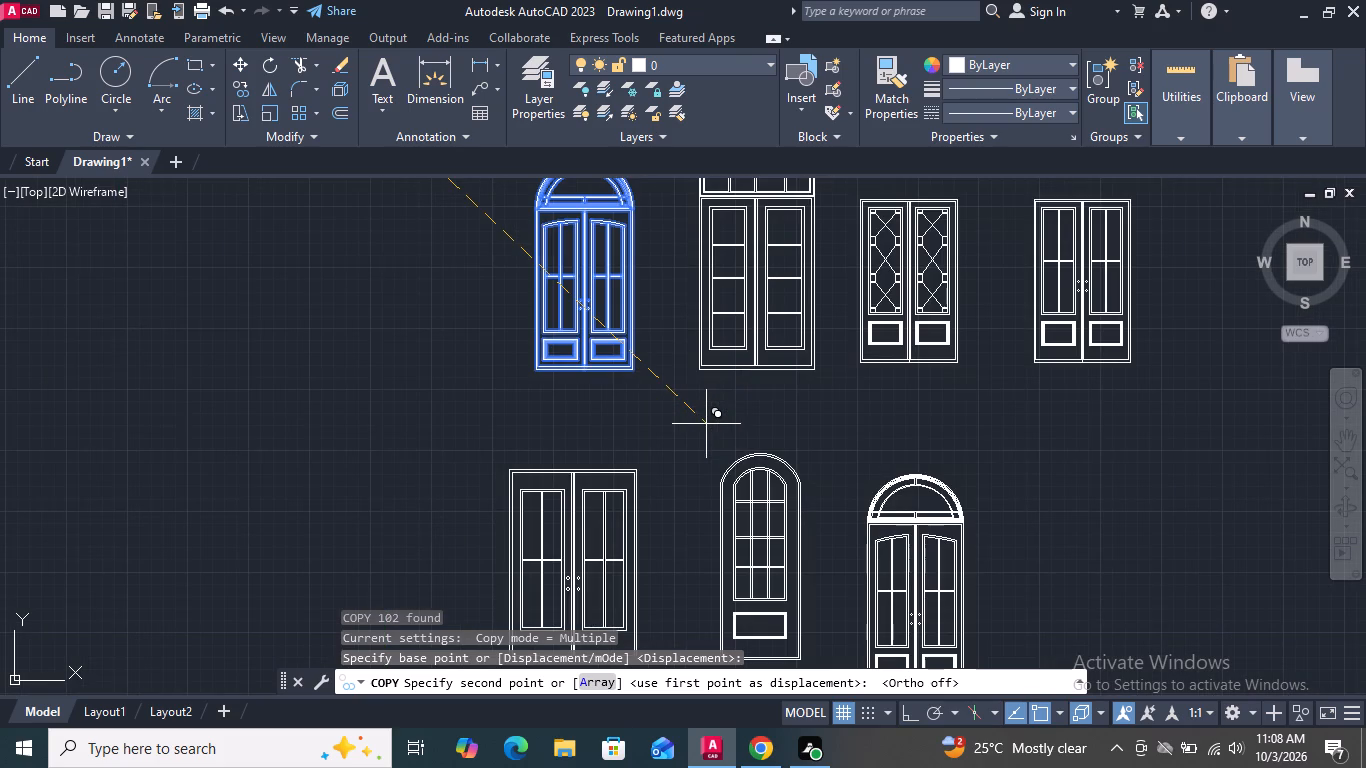
scroll(706, 422, "down", 1)
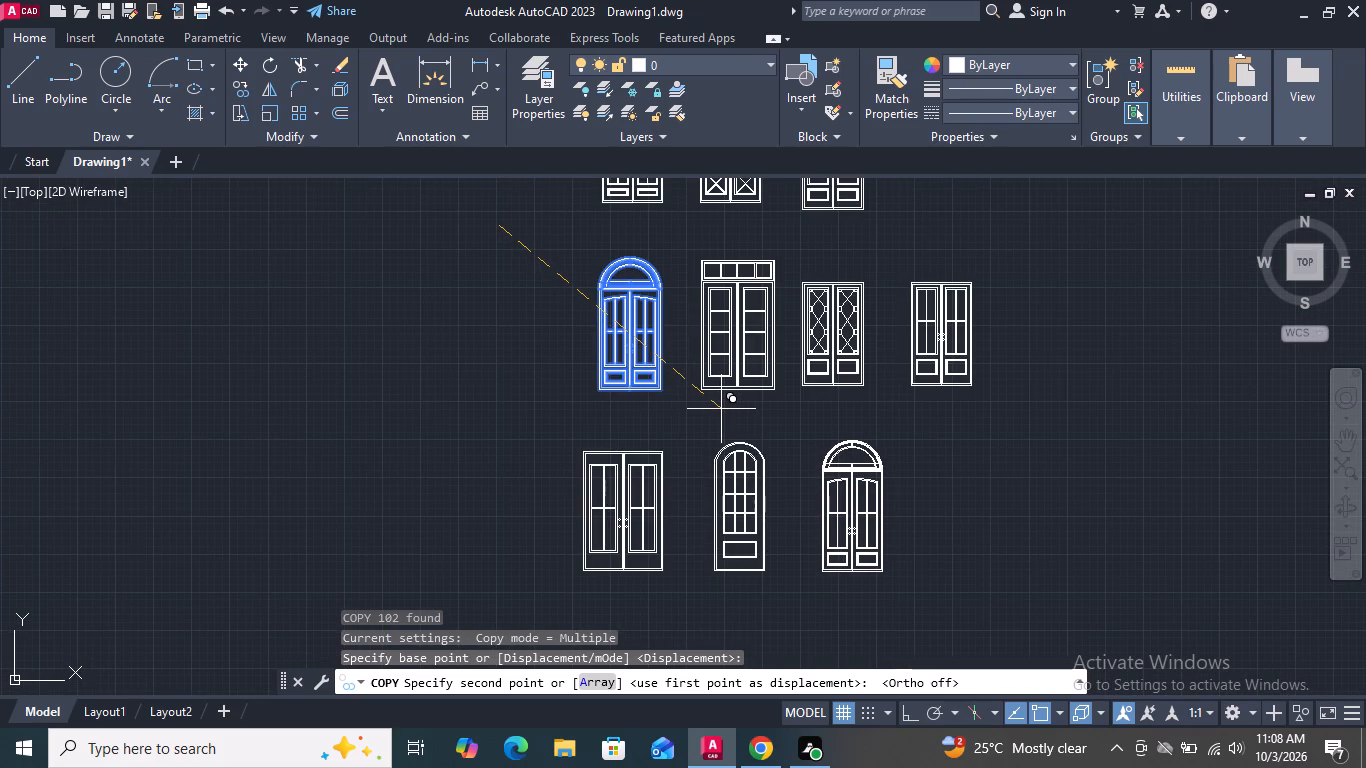
left_click(721, 409)
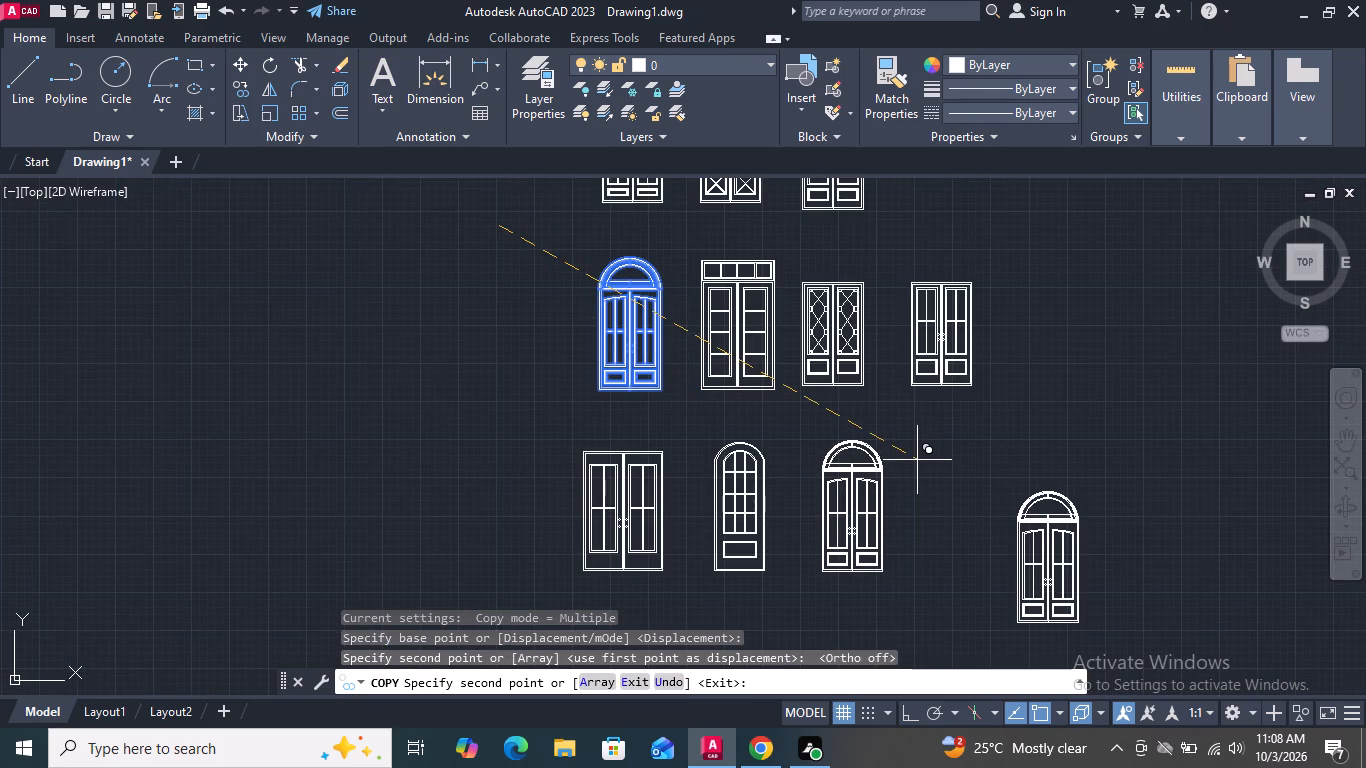
key("Escape")
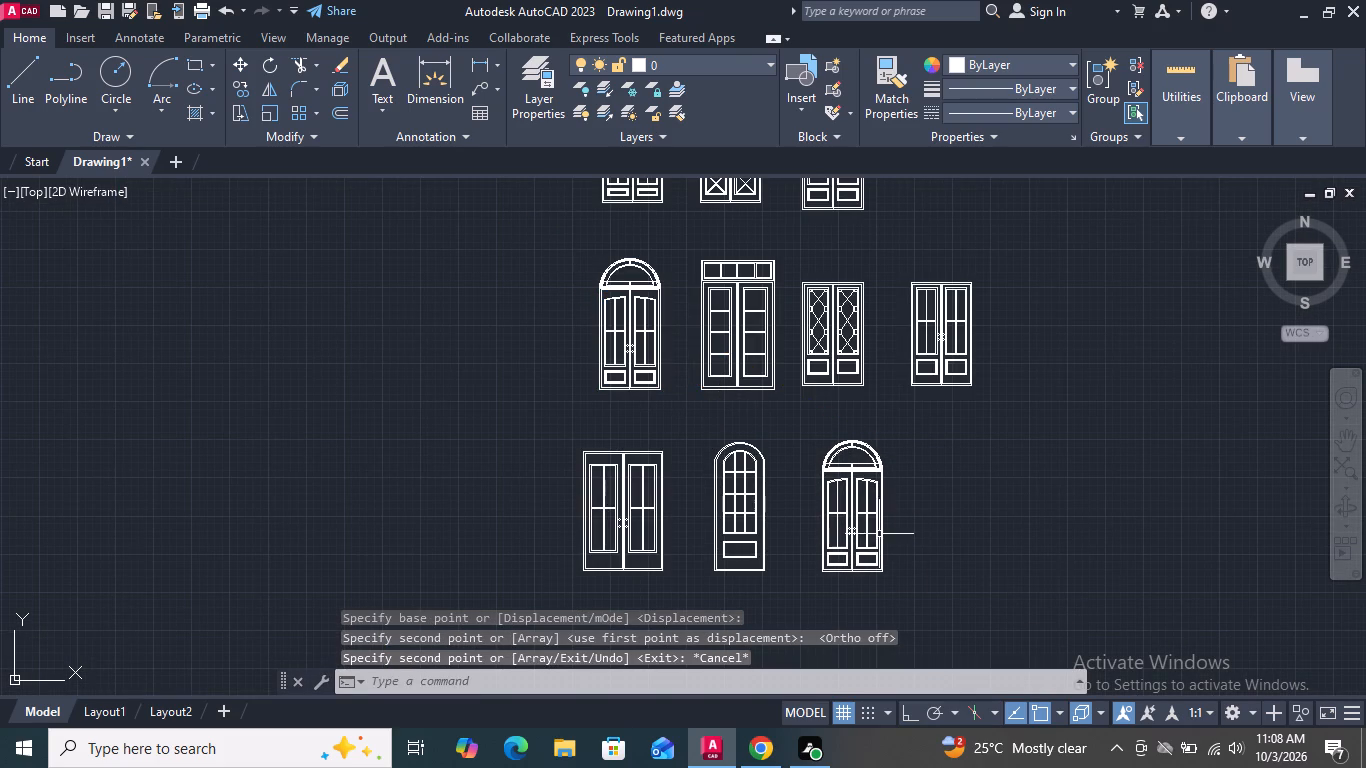
Erase the arch curves and upper mullion from the transom of the copied double door.
scroll(859, 529, "up", 1)
middle_click_drag(859, 512, 852, 454)
scroll(822, 363, "up", 5)
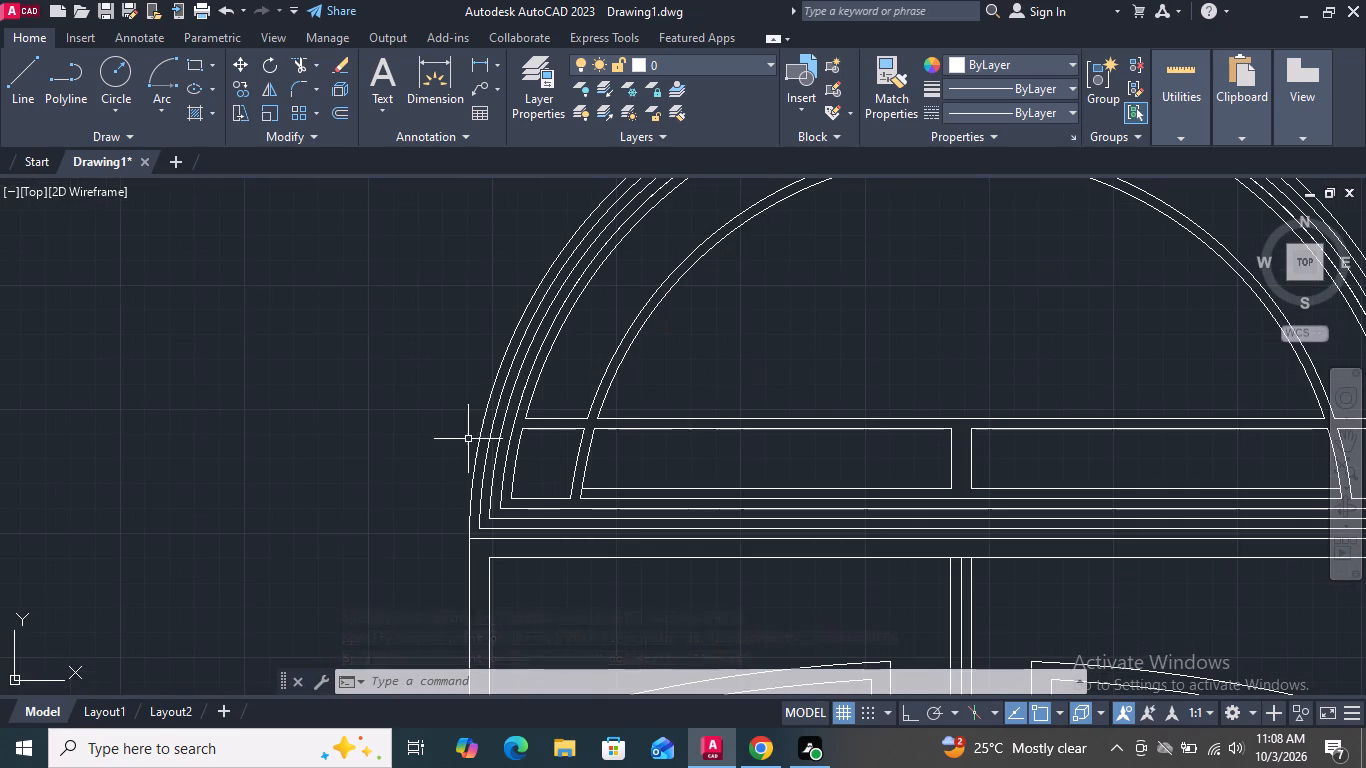
scroll(491, 482, "down", 2)
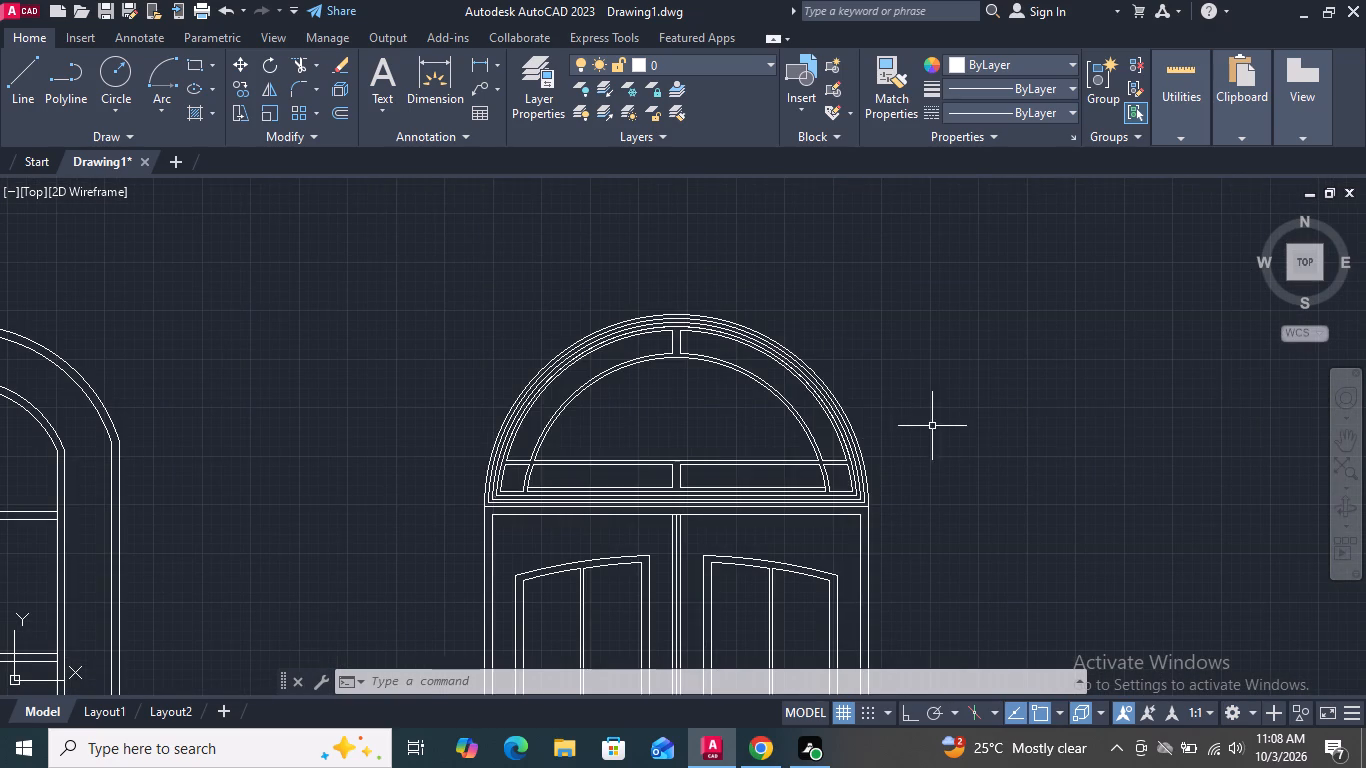
left_click(932, 426)
left_click(460, 310)
key("Delete")
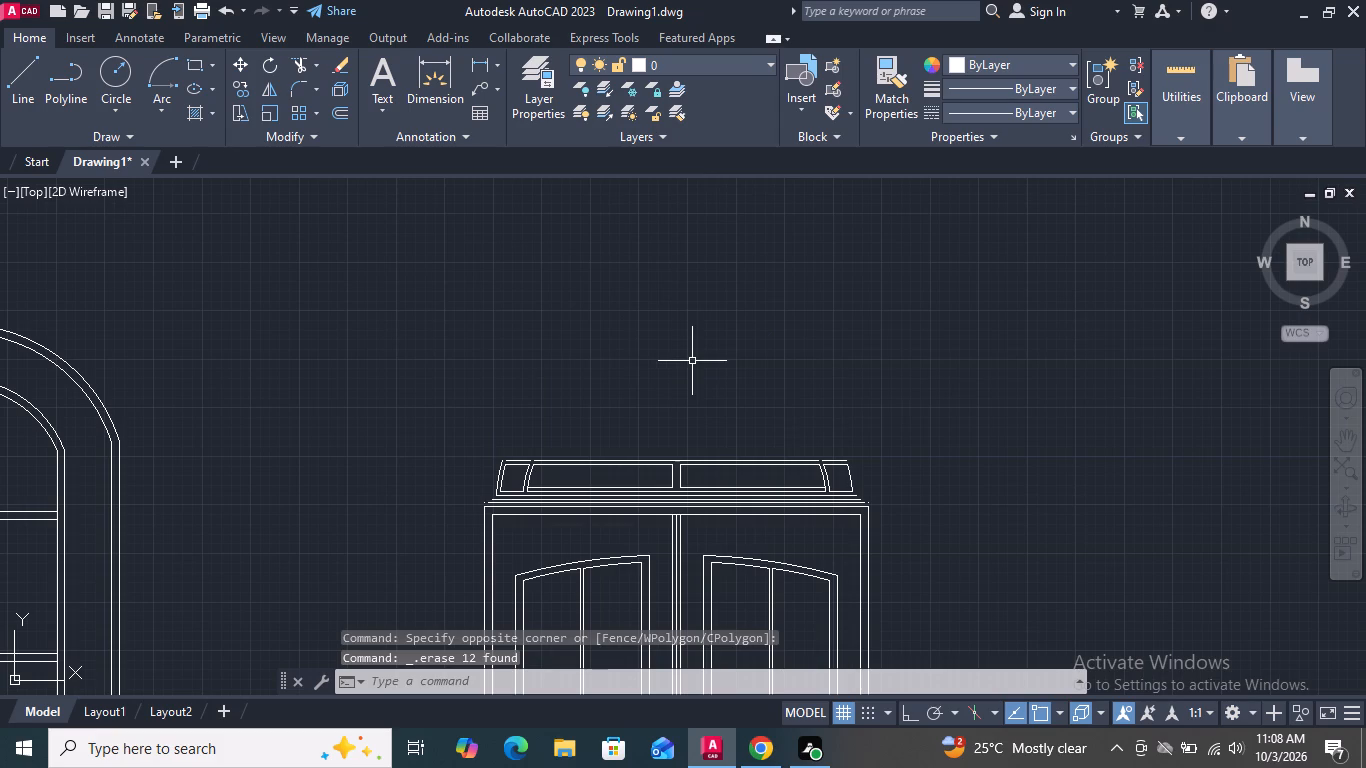
Trim most of the remaining transom outline above the copied double door's right leaf.
scroll(692, 361, "down", 2)
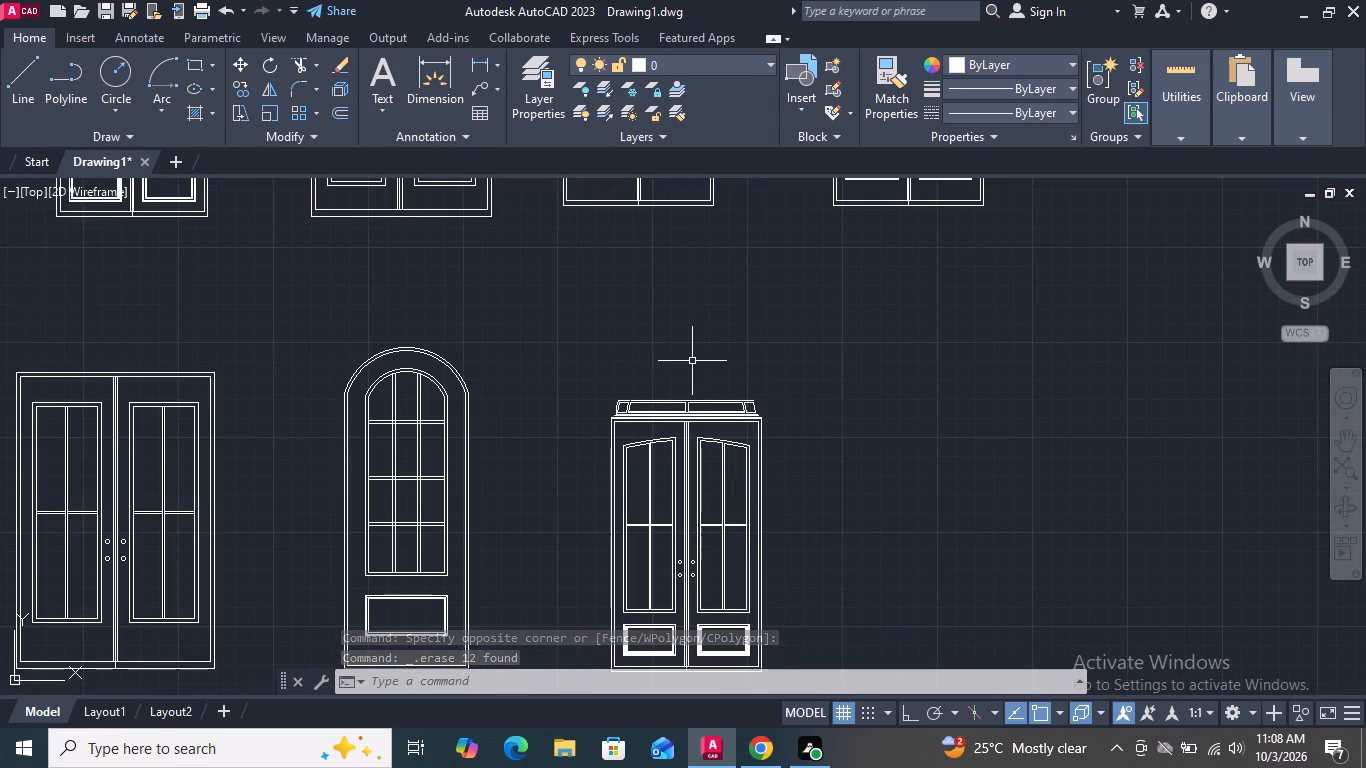
scroll(676, 445, "up", 1)
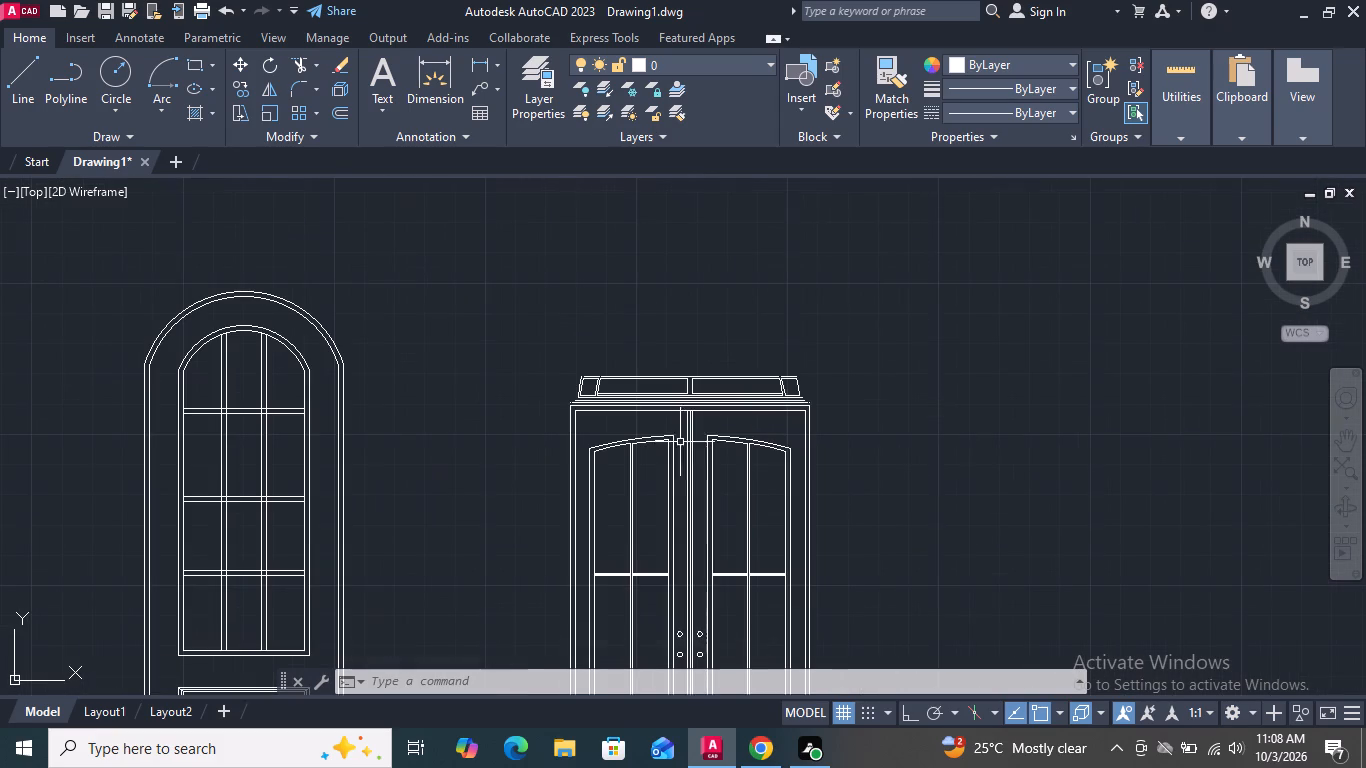
left_click(303, 67)
left_click_drag(880, 416, 569, 332)
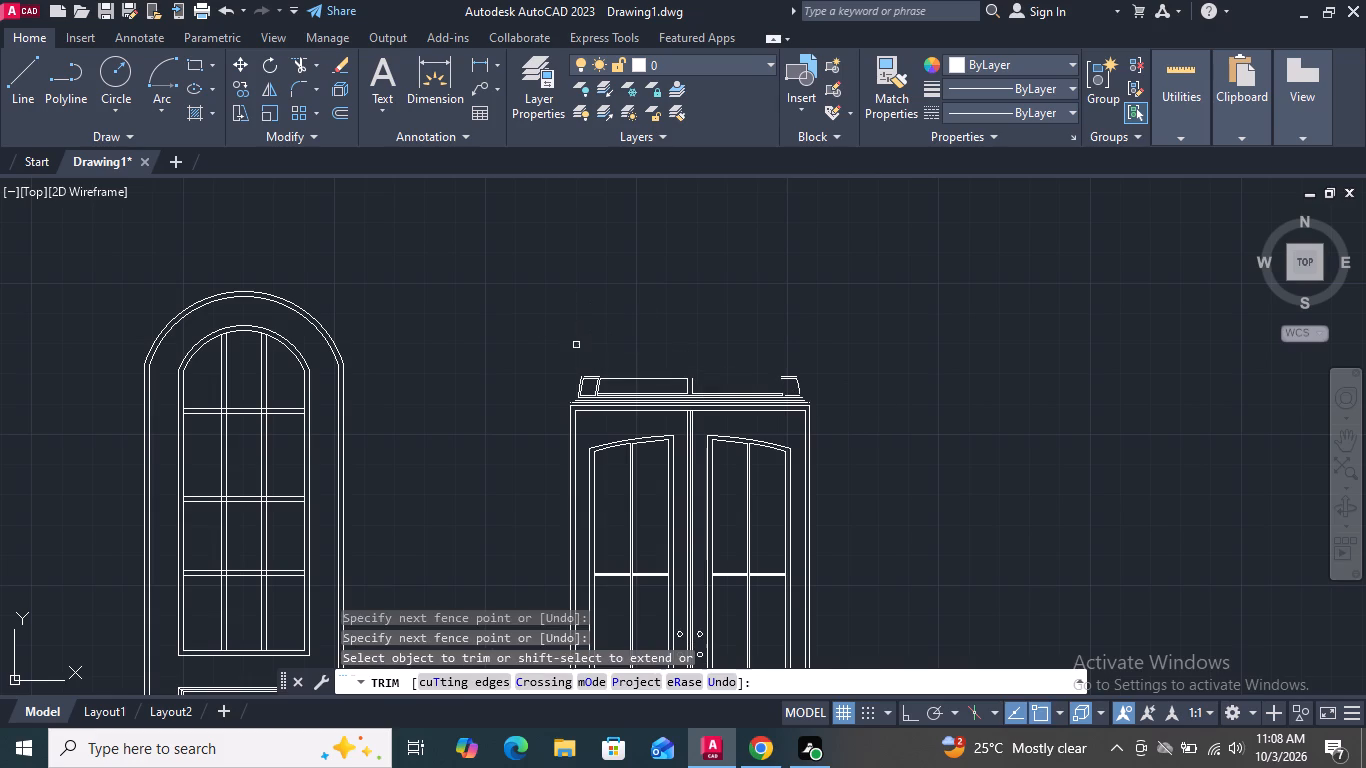
left_click_drag(844, 433, 692, 394)
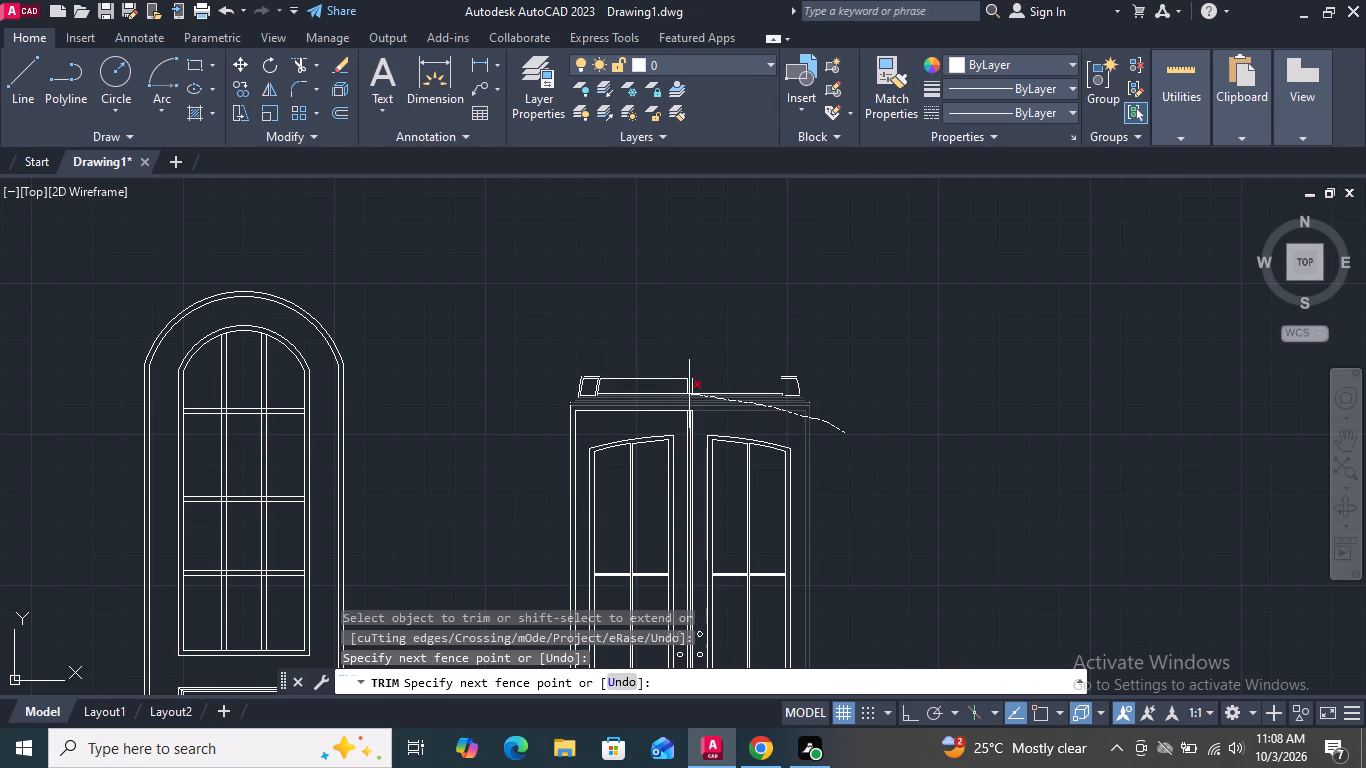
left_click_drag(692, 394, 1021, 428)
key("Escape")
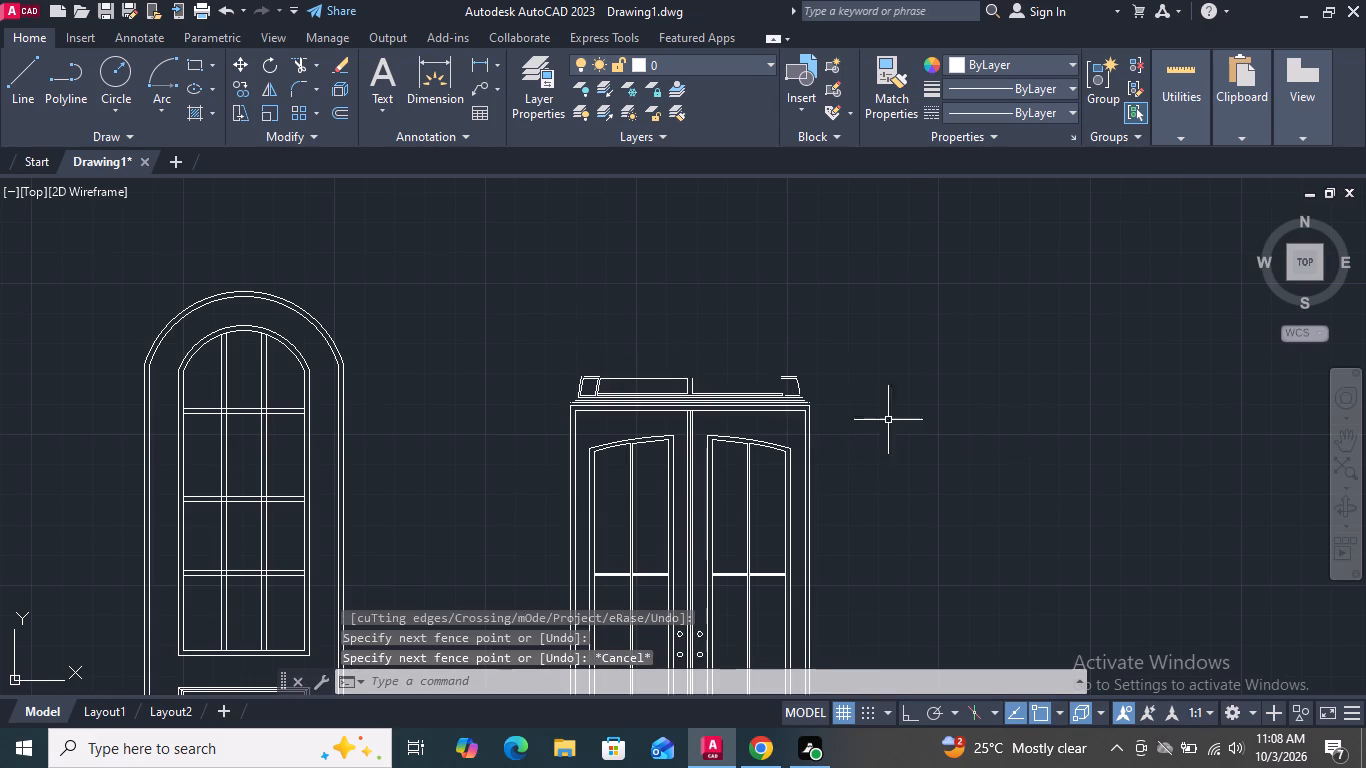
Trim away the remaining transom, cornice and frame head lines above the copied door's left leaf.
scroll(755, 392, "up", 3)
scroll(953, 380, "down", 1)
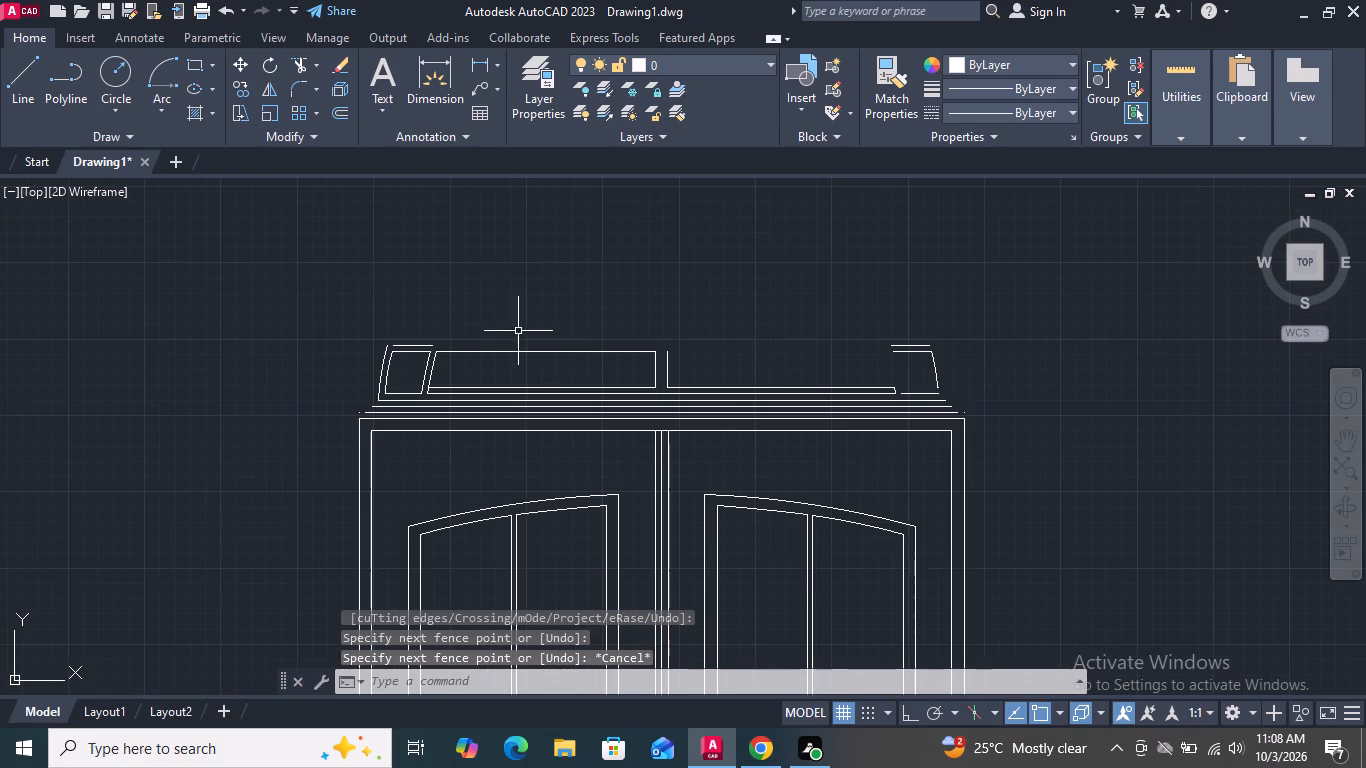
key("space")
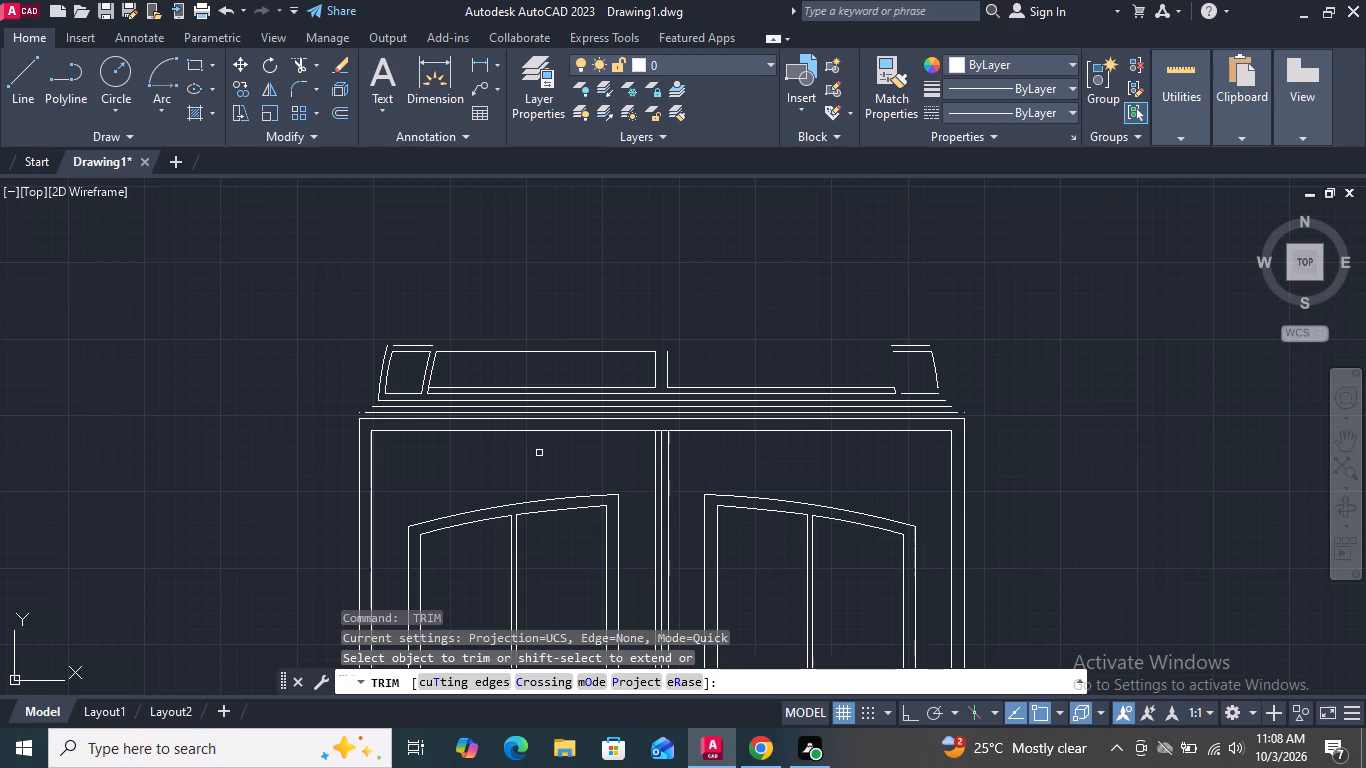
left_click_drag(539, 453, 539, 442)
left_click(486, 333)
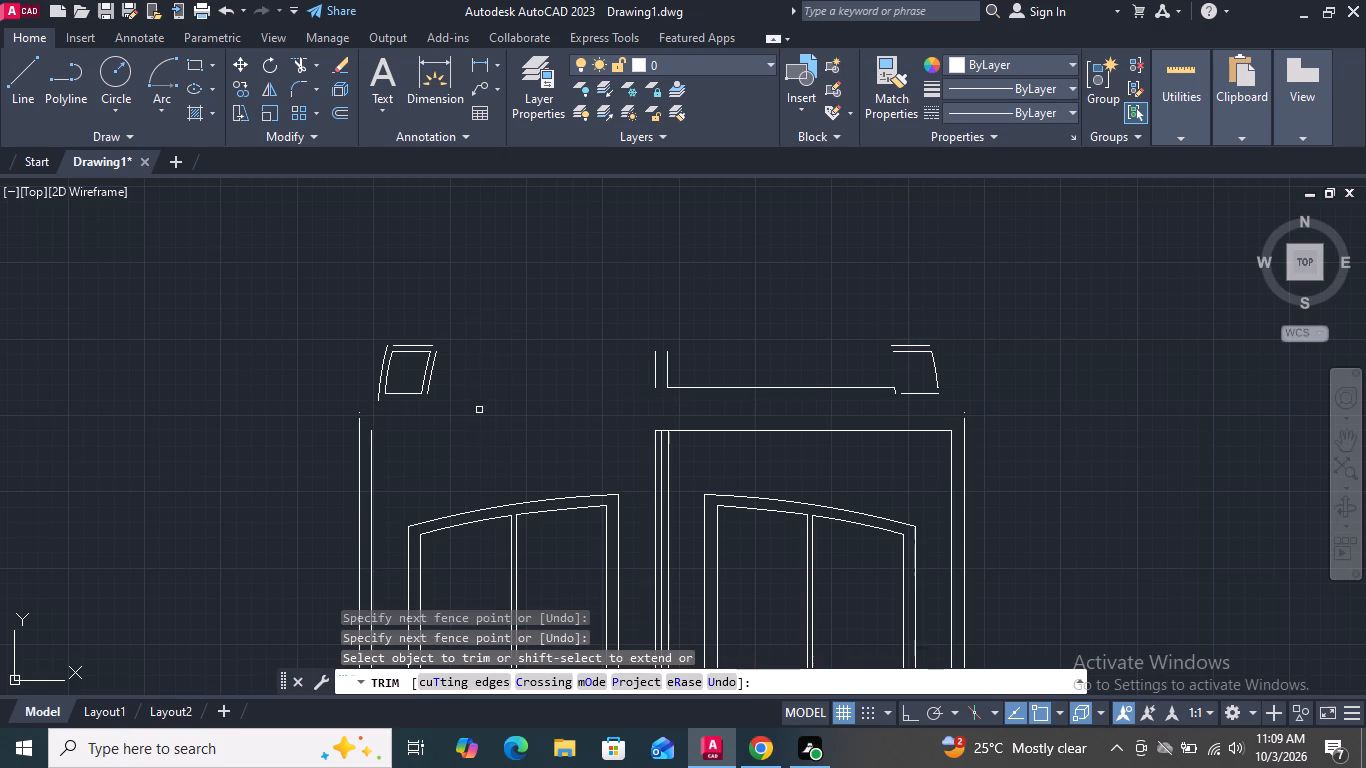
left_click_drag(475, 415, 397, 340)
left_click_drag(421, 404, 376, 370)
scroll(370, 414, "up", 2)
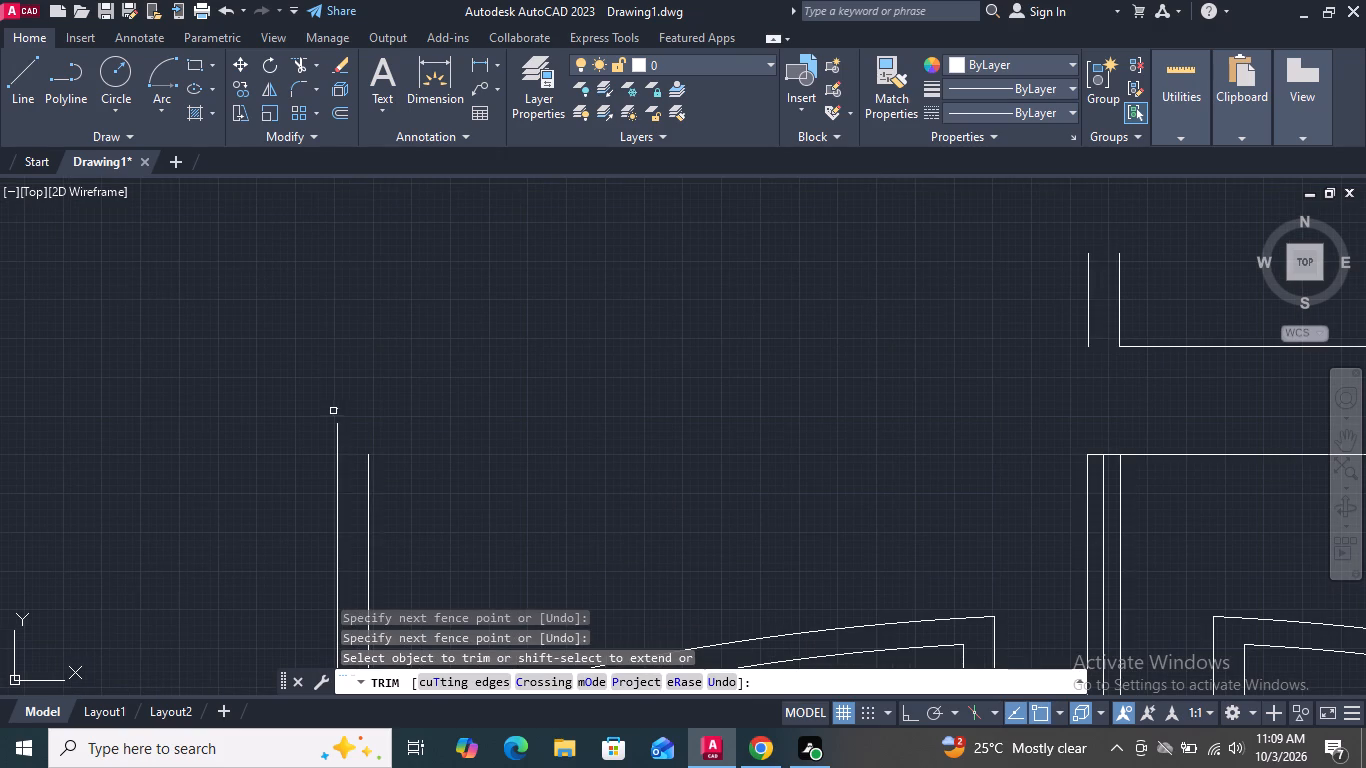
left_click(333, 410)
left_click(457, 395)
left_click(341, 409)
left_click(357, 391)
scroll(452, 407, "down", 2)
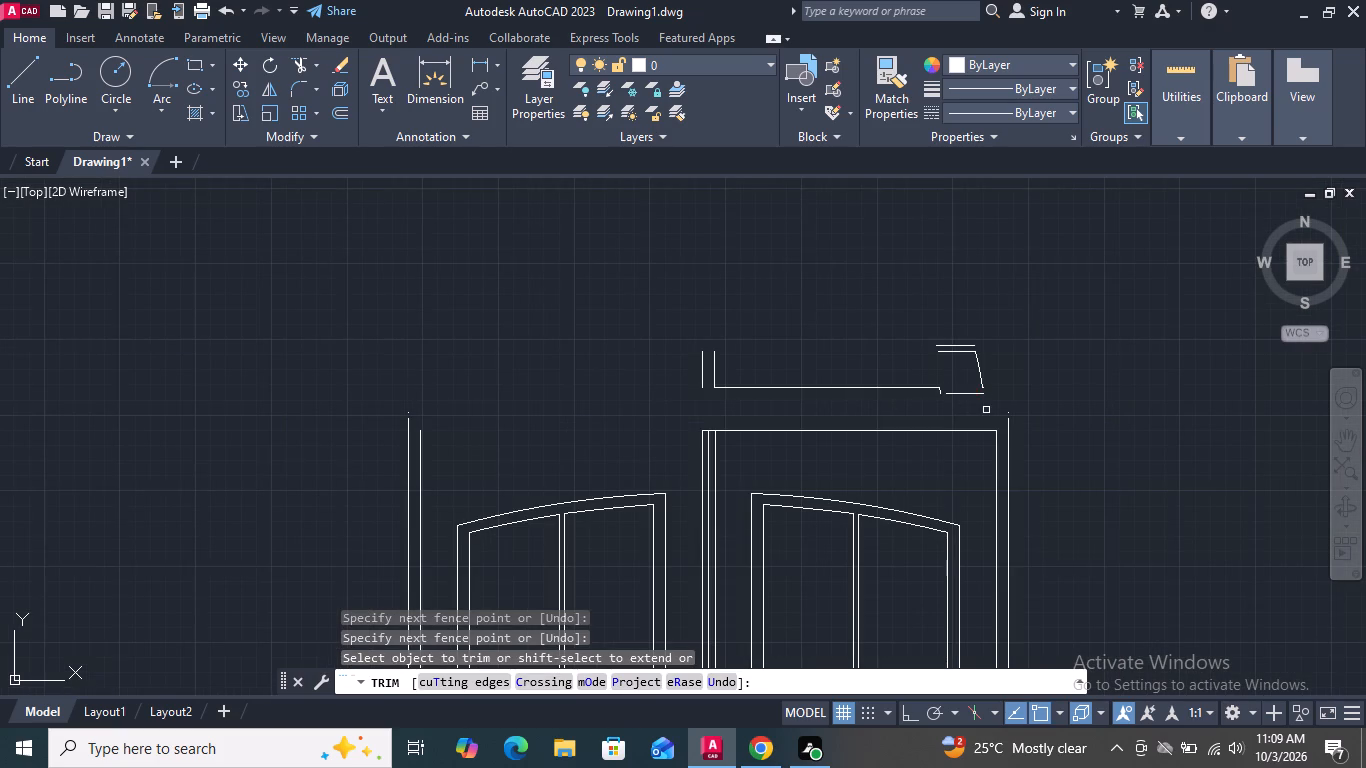
Trim away the leftover transom fragments and central mullion stubs above the copied door's right leaf.
left_click_drag(989, 410, 912, 367)
left_click(479, 244)
left_click(861, 371)
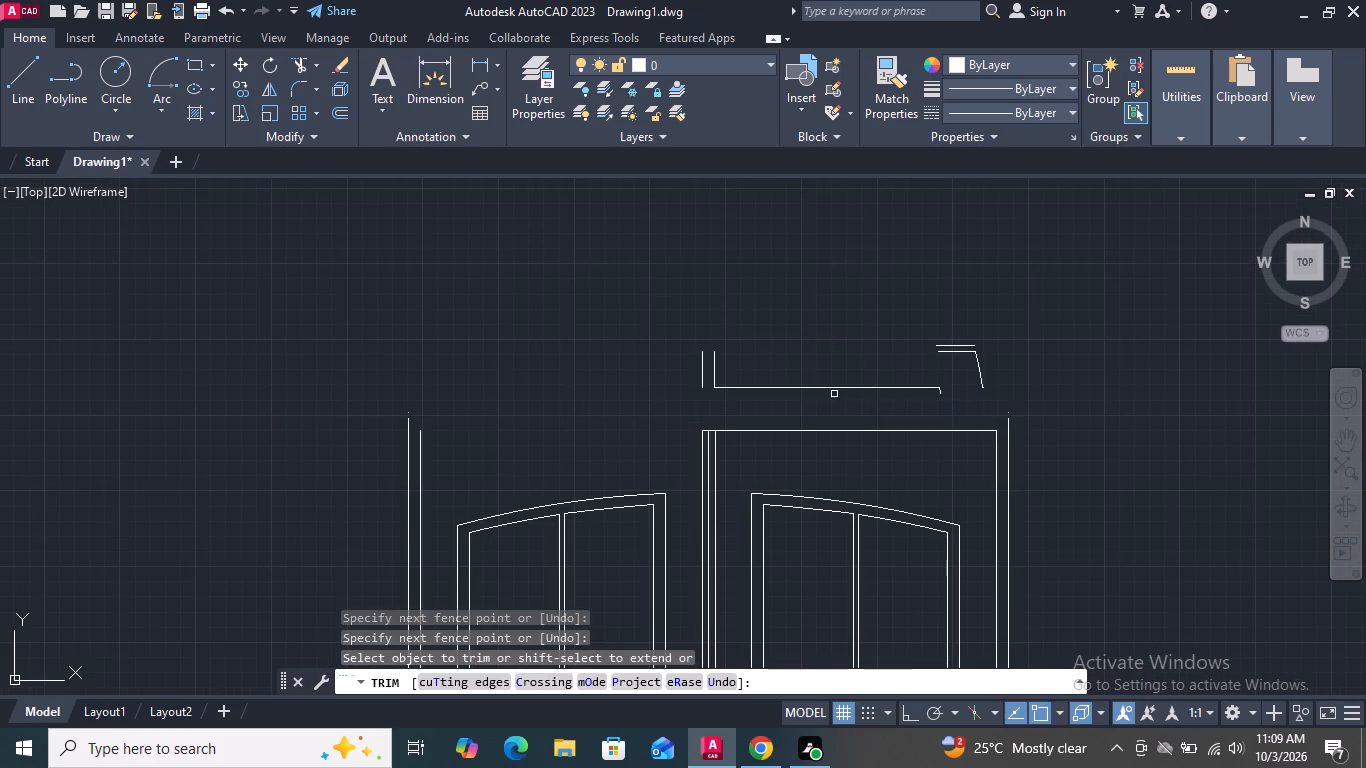
left_click(833, 379)
left_click(679, 393)
left_click(721, 376)
left_click(710, 375)
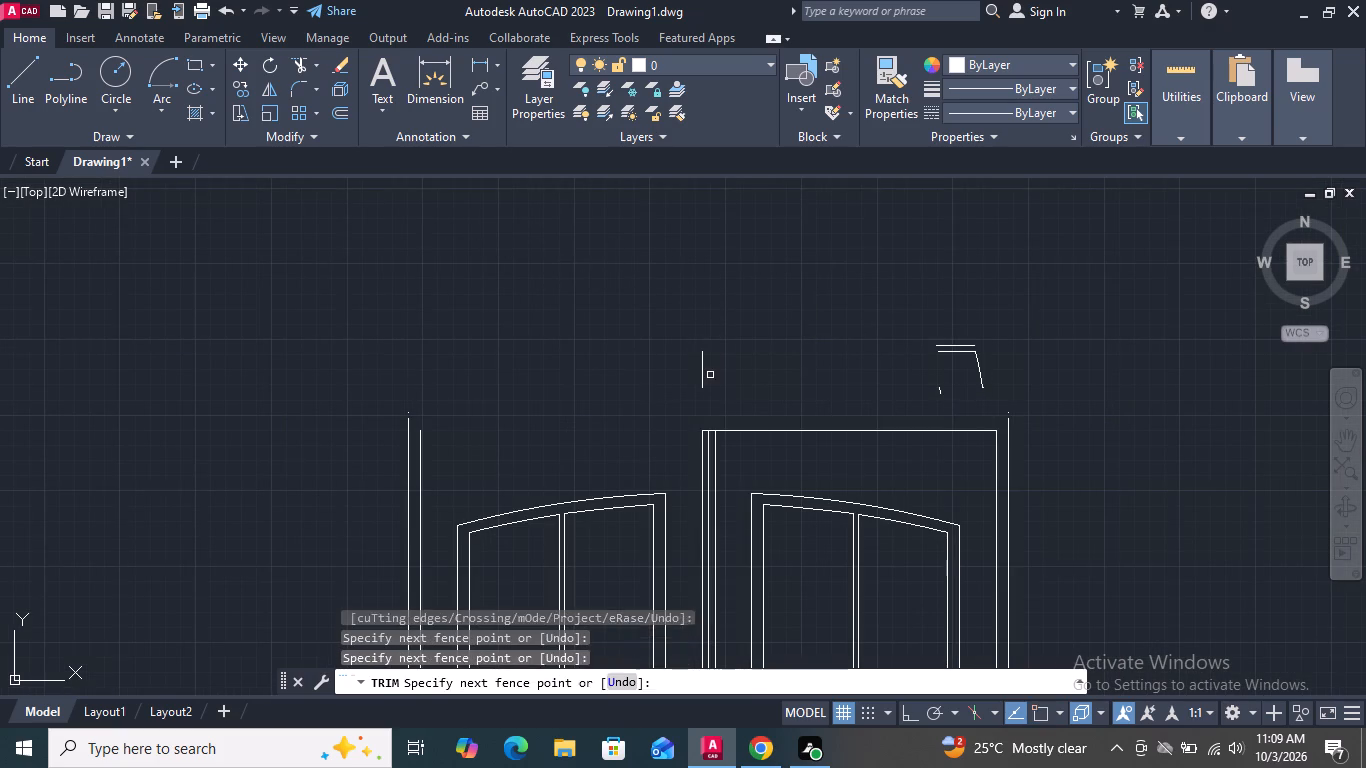
left_click(702, 375)
left_click(1001, 399)
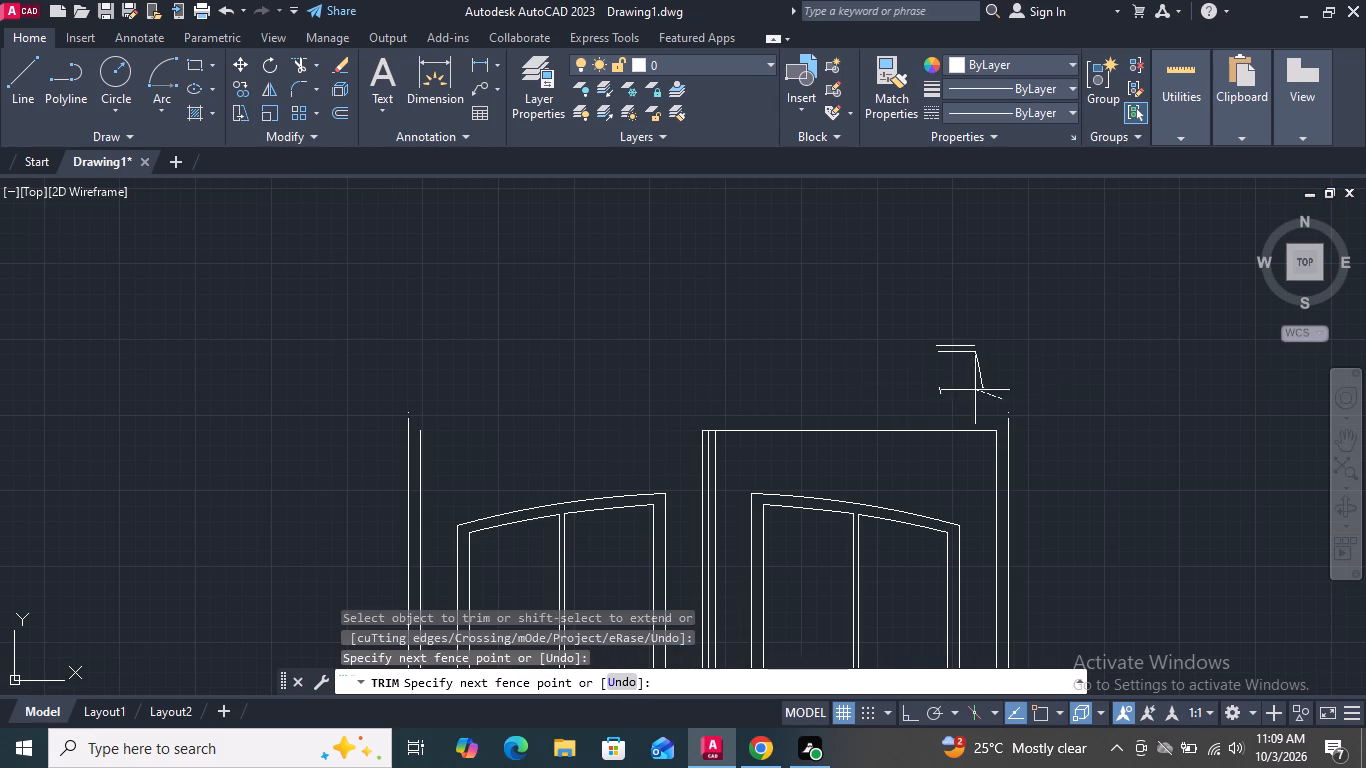
left_click(891, 302)
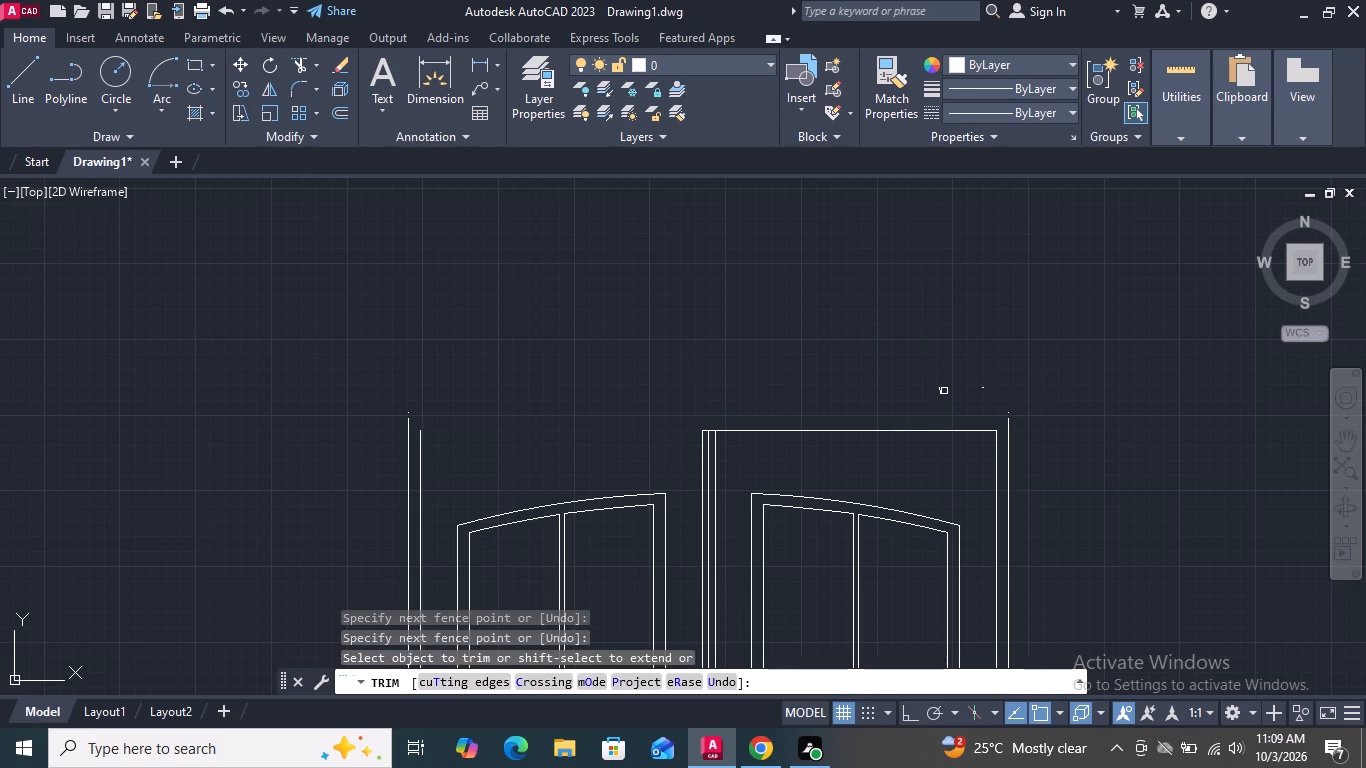
left_click(944, 390)
left_click(939, 391)
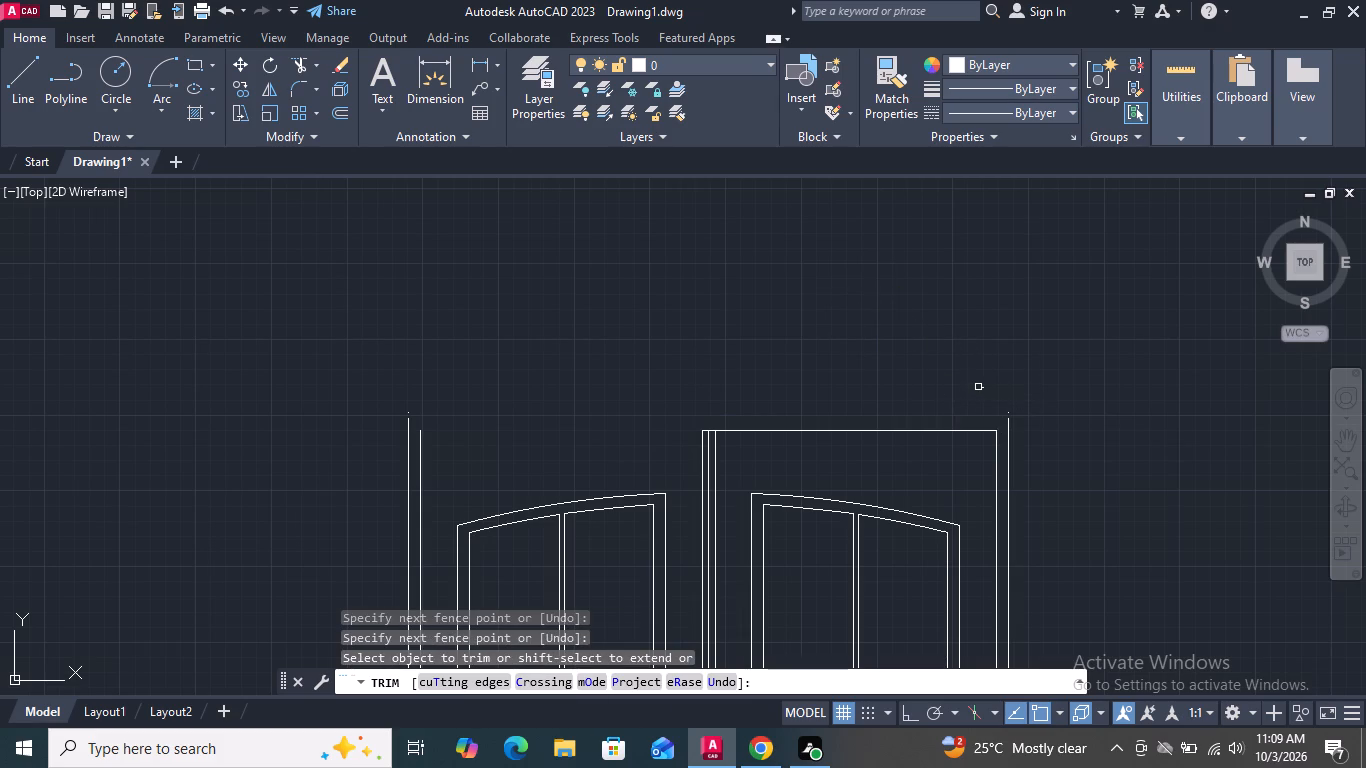
left_click(985, 387)
Trim off the horizontal frame head line above the right leaf of the copied double door.
scroll(971, 338, "down", 2)
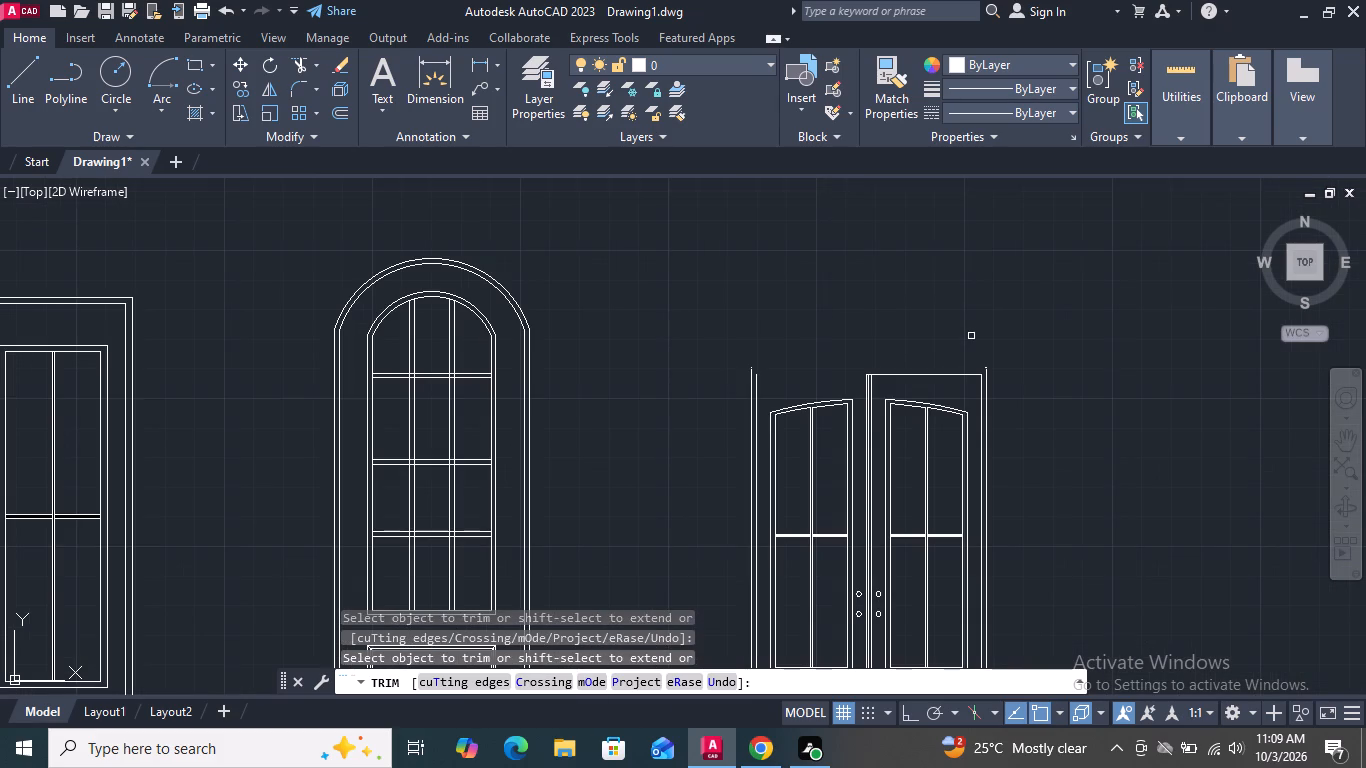
scroll(931, 378, "up", 2)
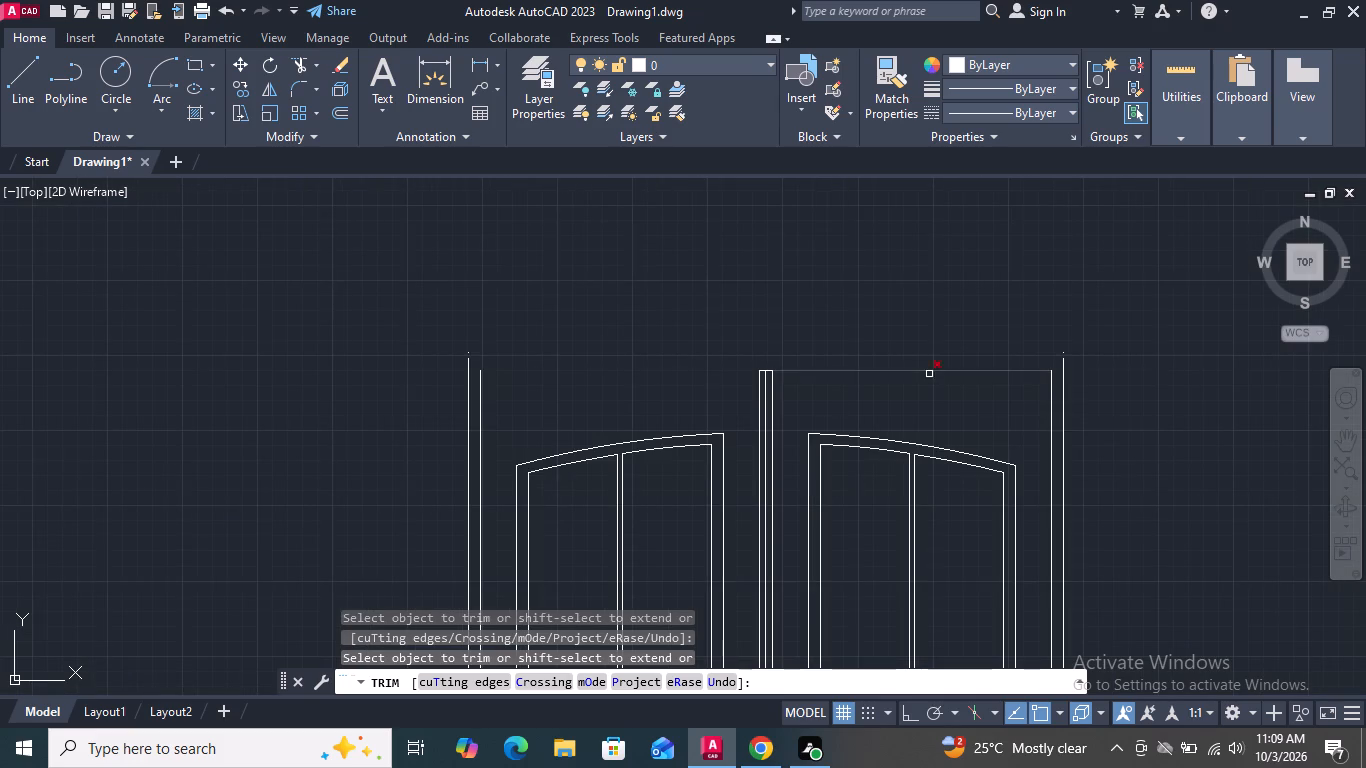
left_click(929, 373)
scroll(924, 371, "down", 3)
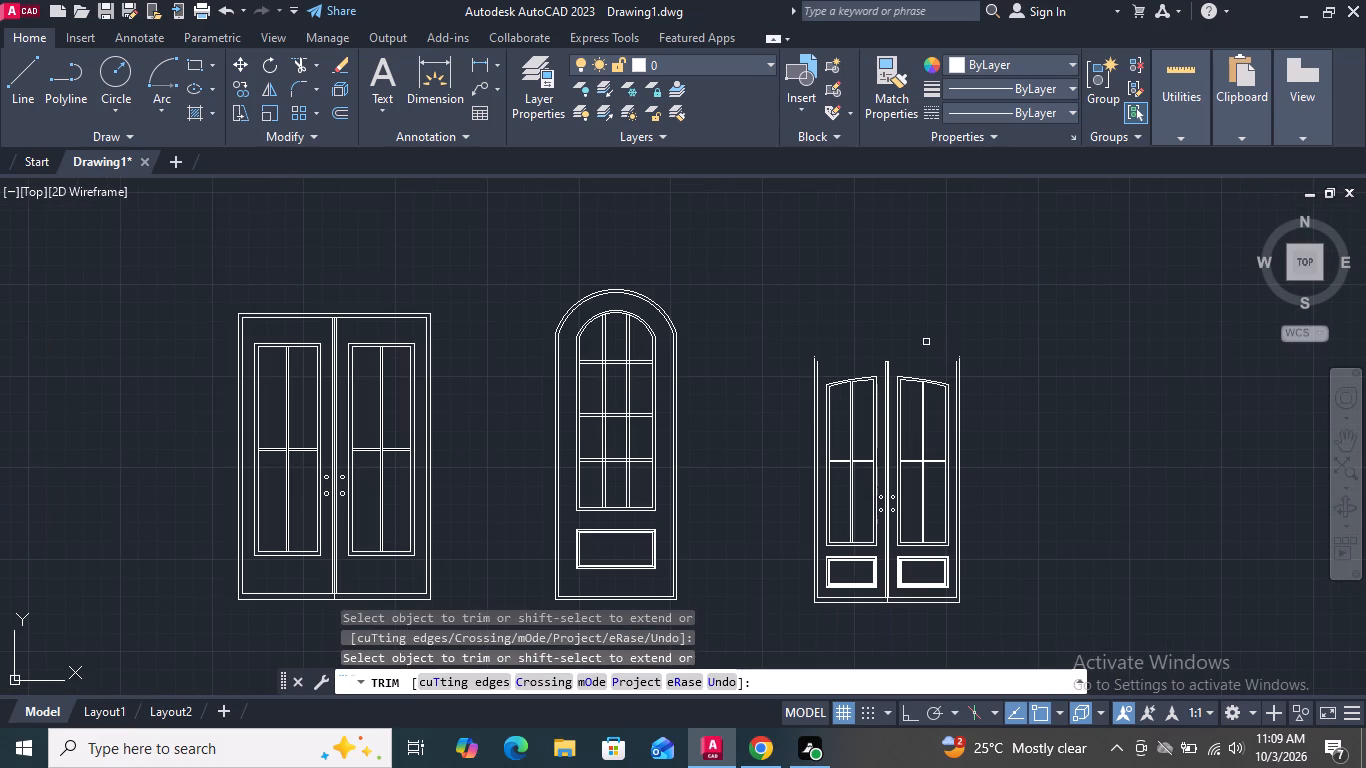
key("Escape")
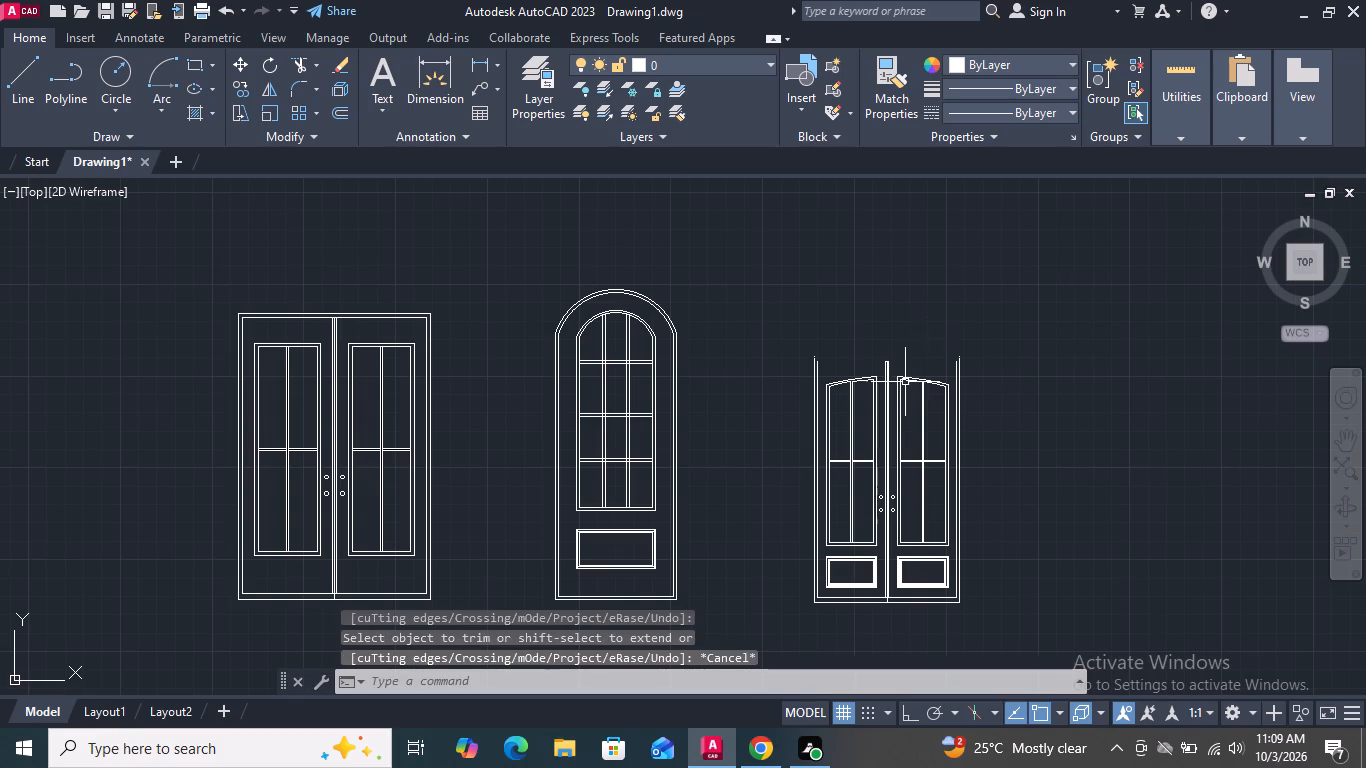
Offset the outer arched top edges of both leaf panels upward by 1'.
scroll(905, 382, "up", 4)
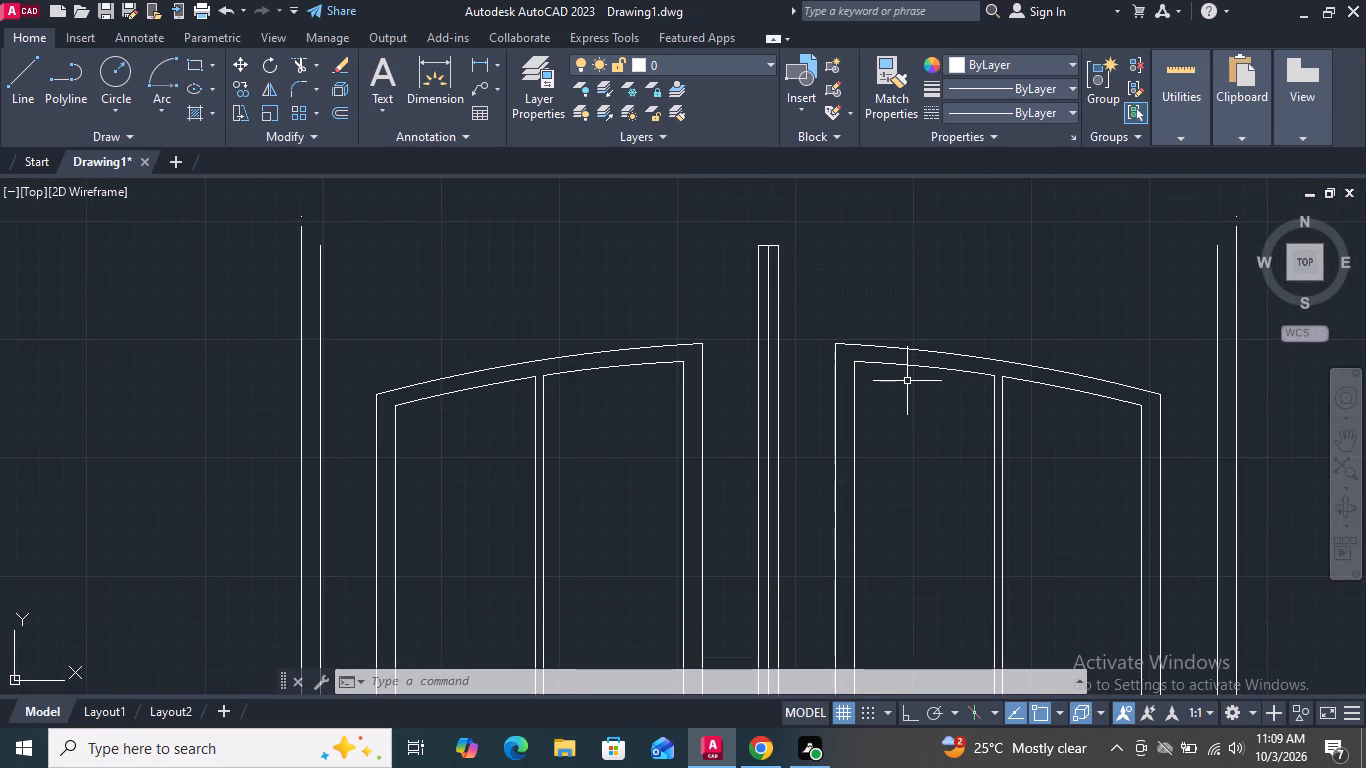
scroll(944, 364, "down", 2)
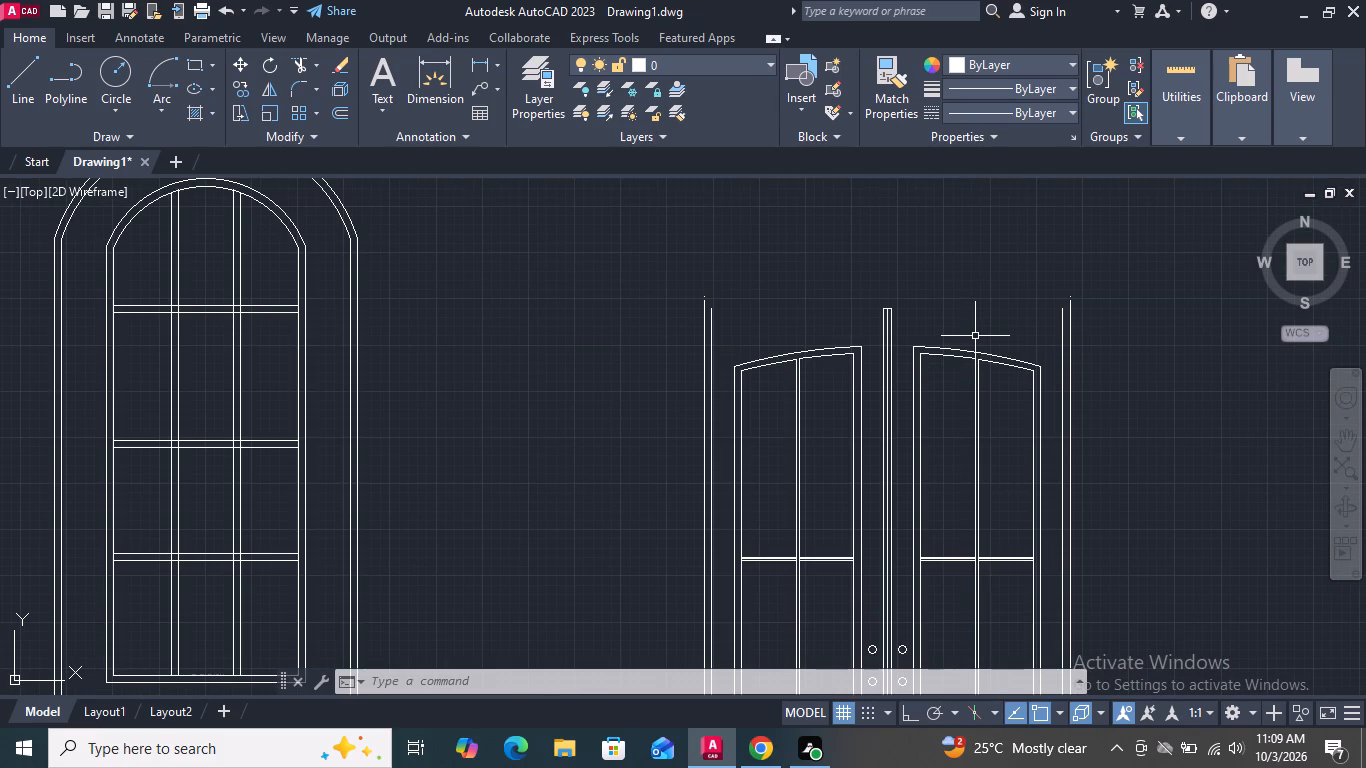
left_click(335, 112)
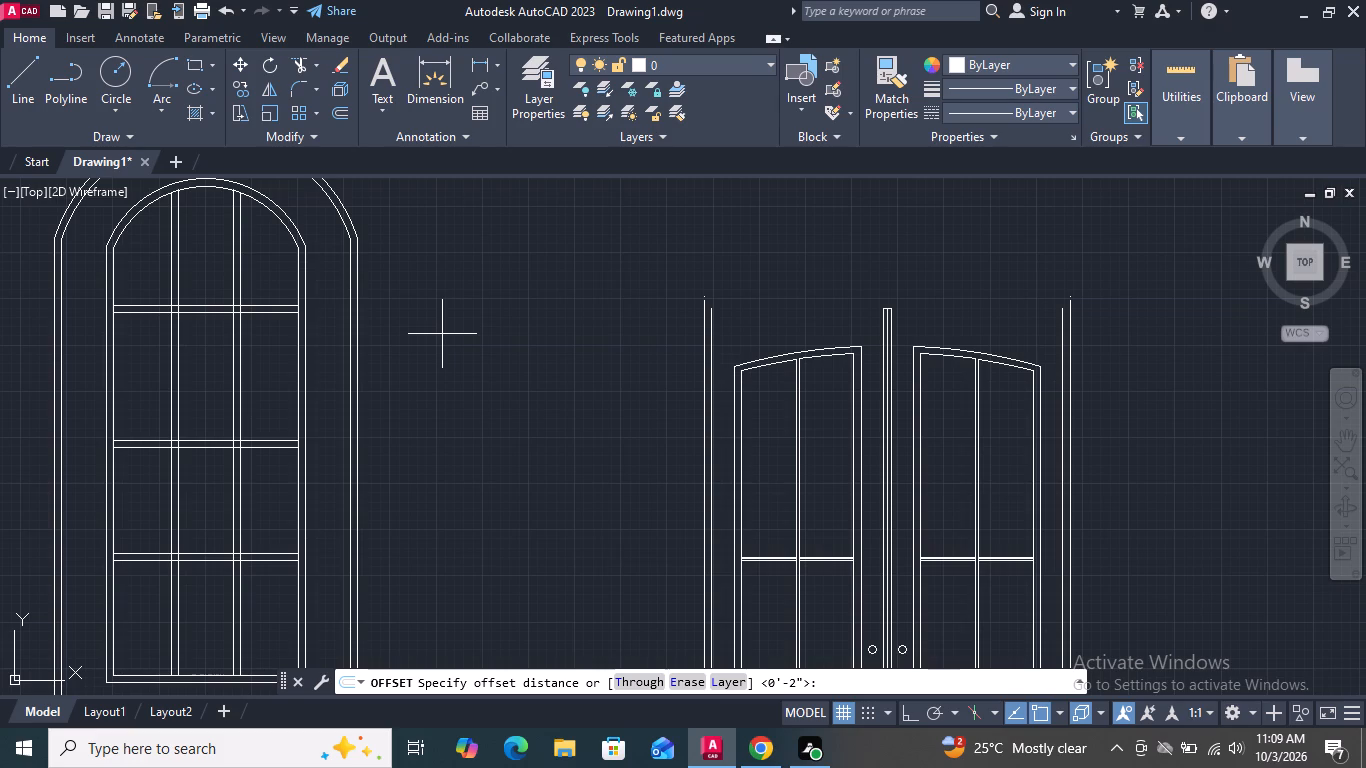
type("1'")
key("Return")
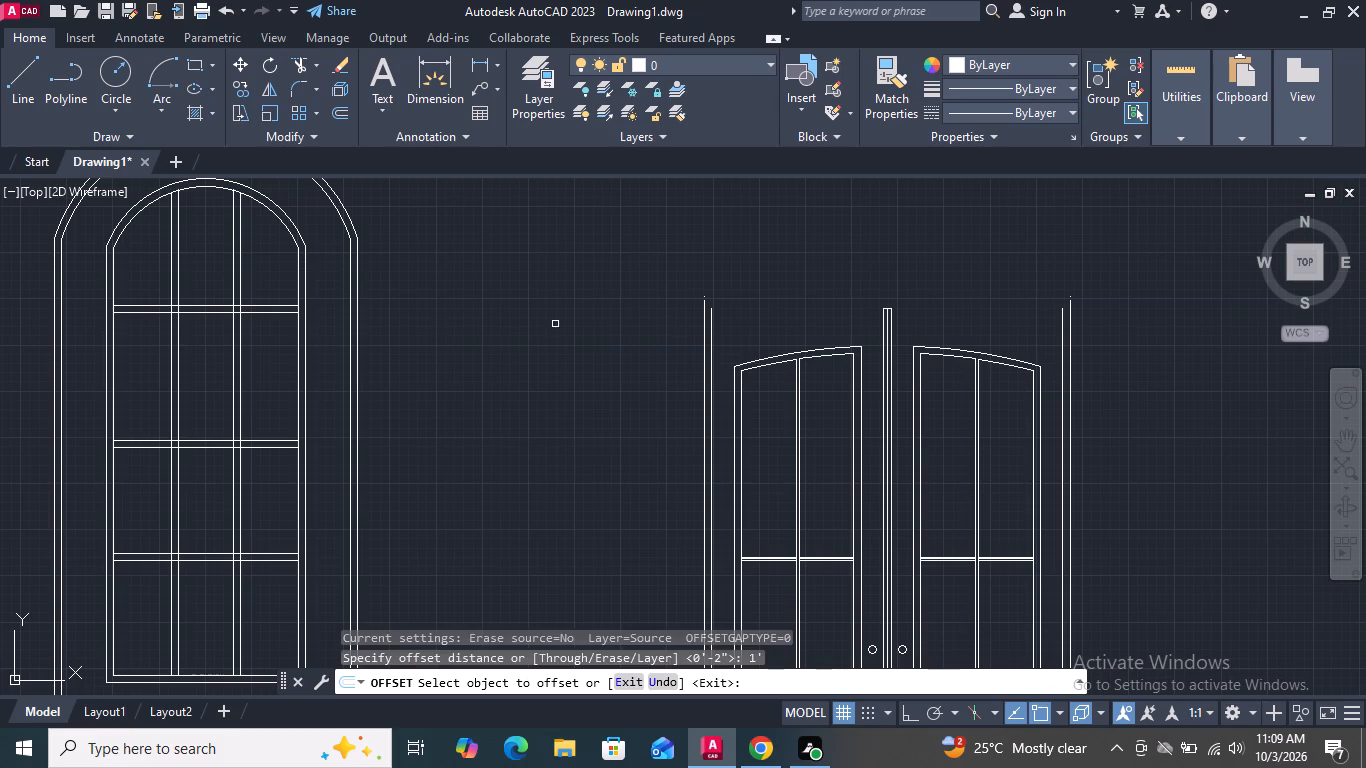
left_click(760, 361)
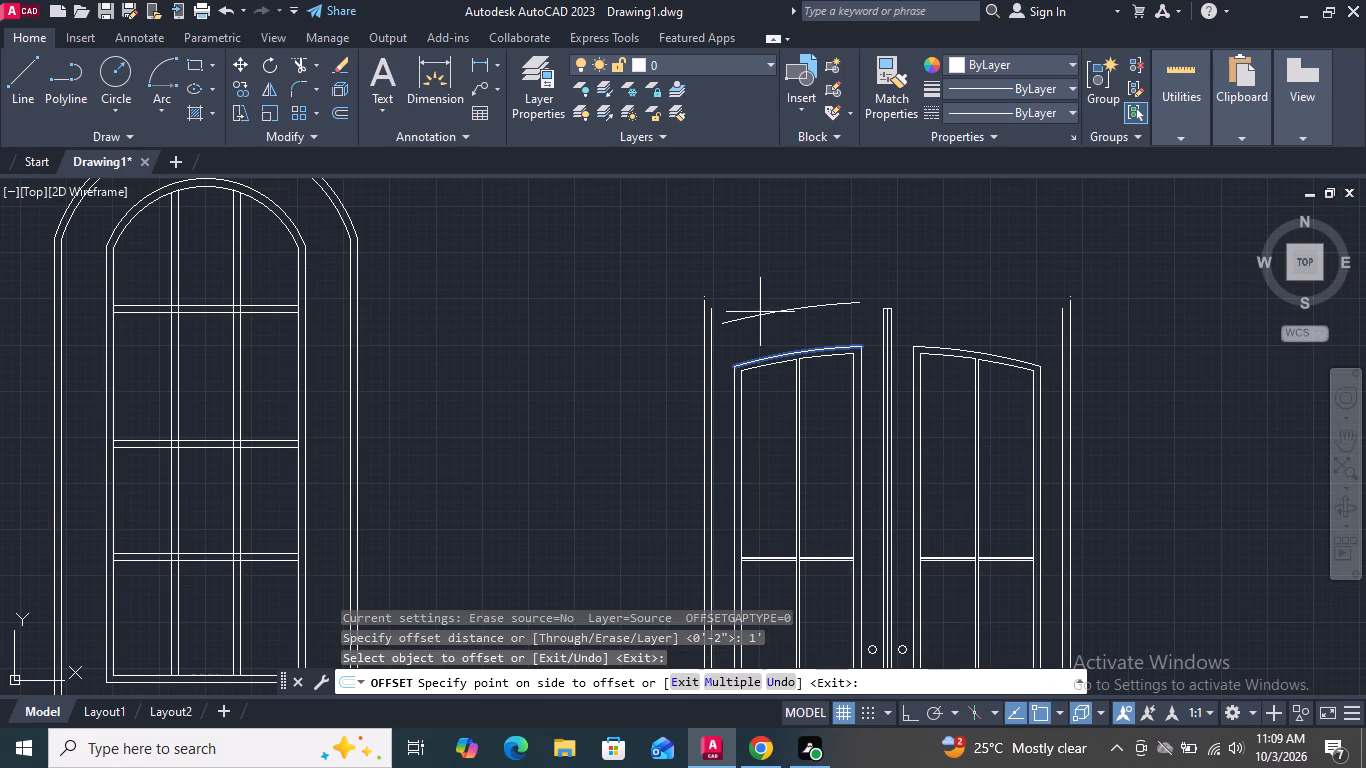
left_click(760, 306)
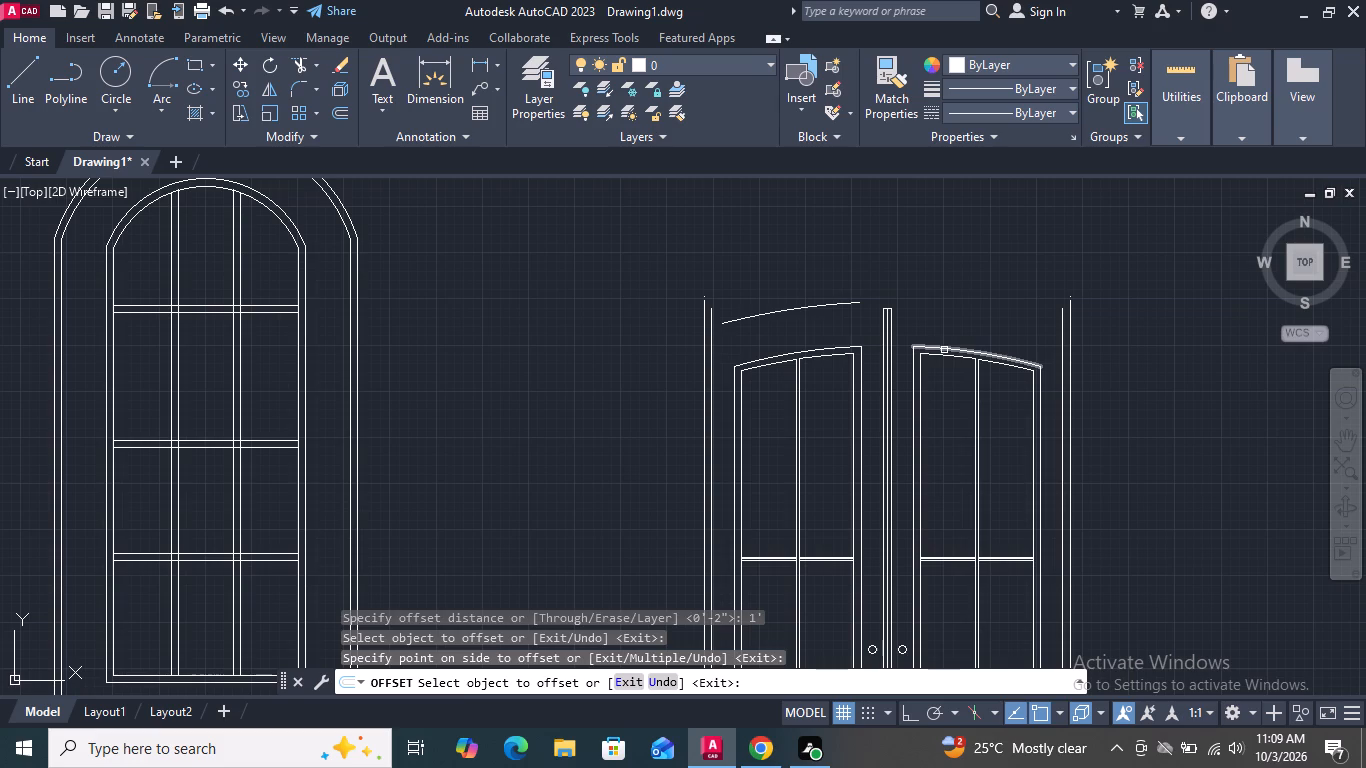
left_click(944, 350)
left_click(944, 289)
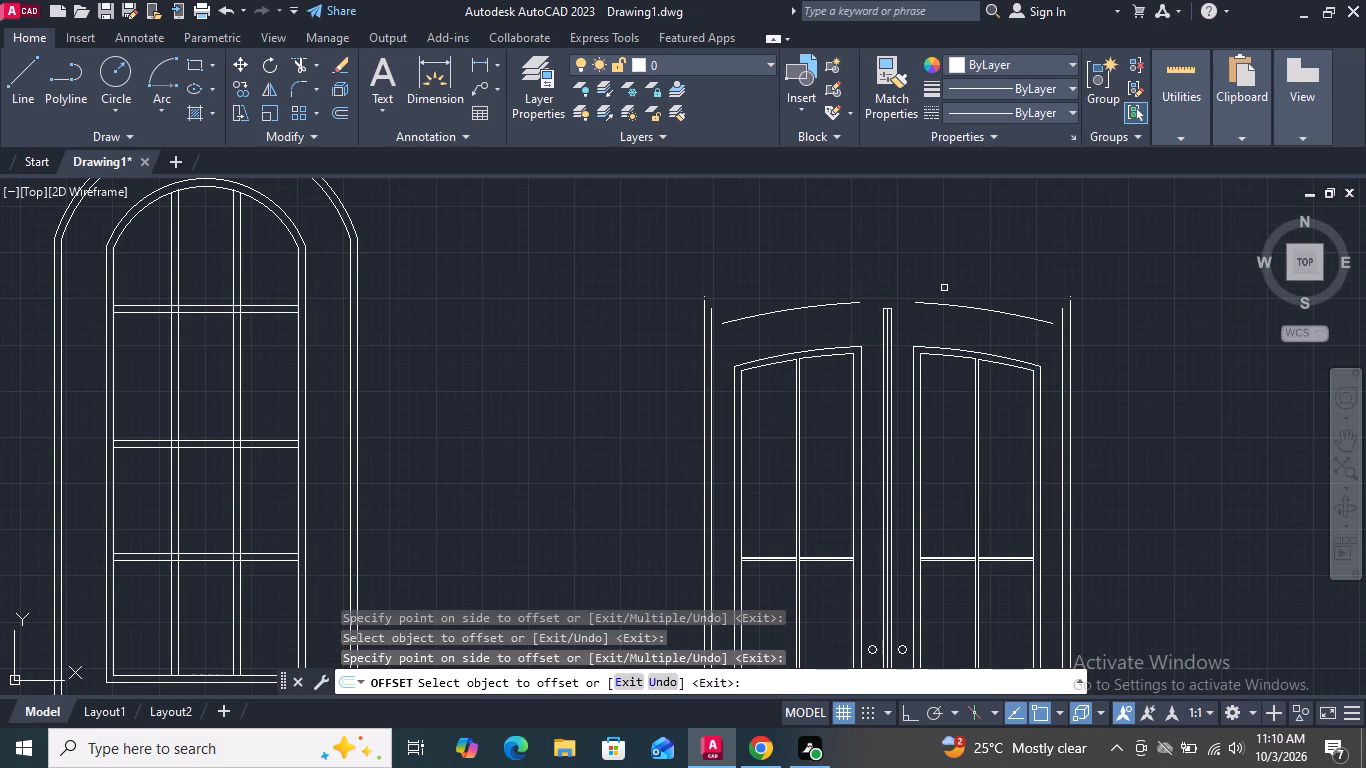
key("space")
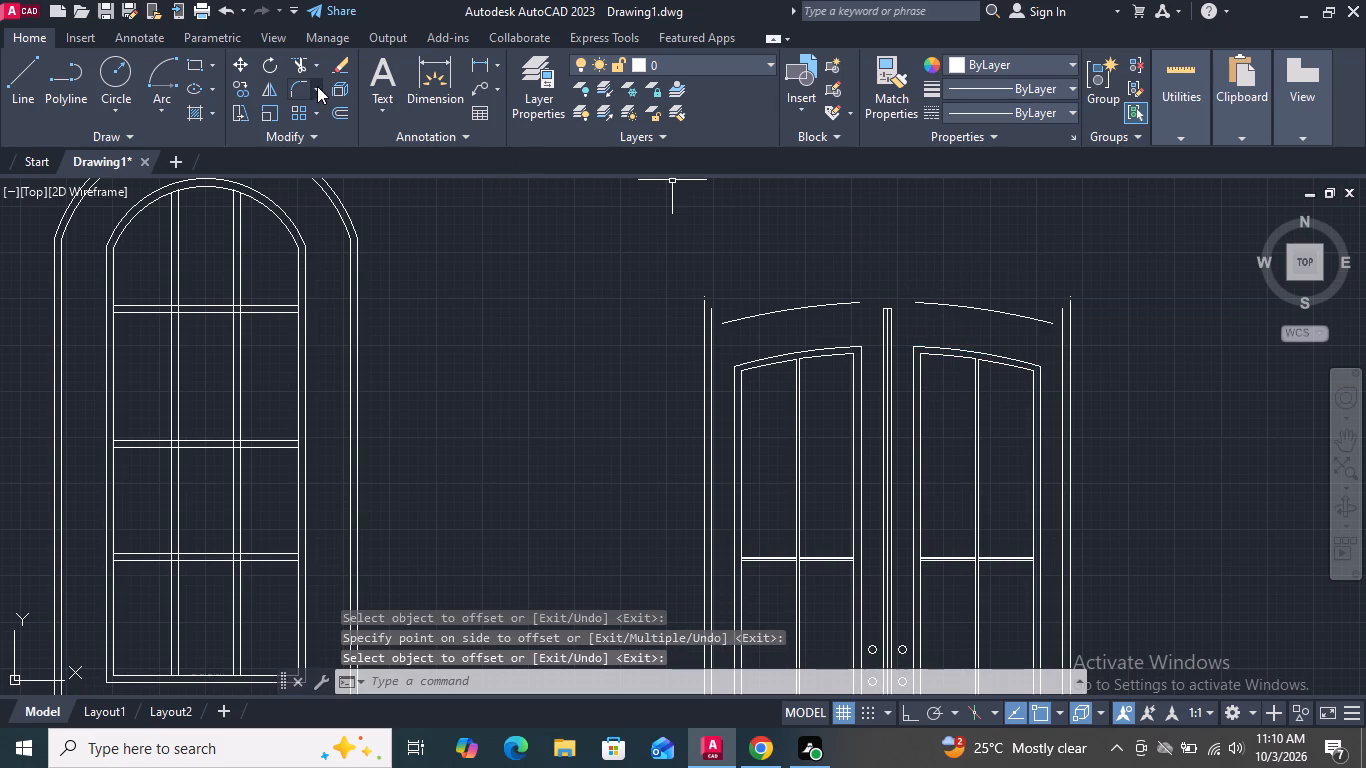
Extend the offset arcs to meet at the door's centre and reach the inner frame line on the left leaf's side.
left_click(318, 71)
left_click(329, 127)
left_click(852, 300)
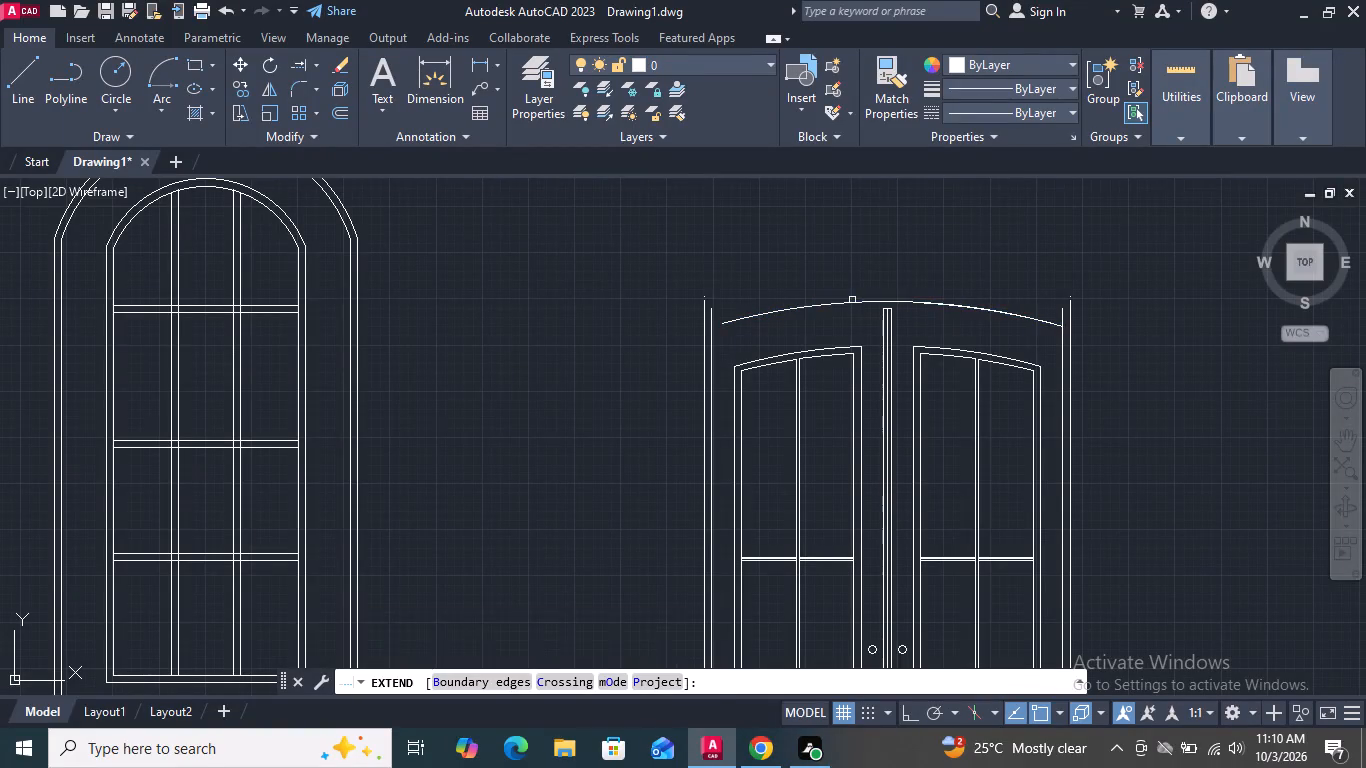
left_click(759, 316)
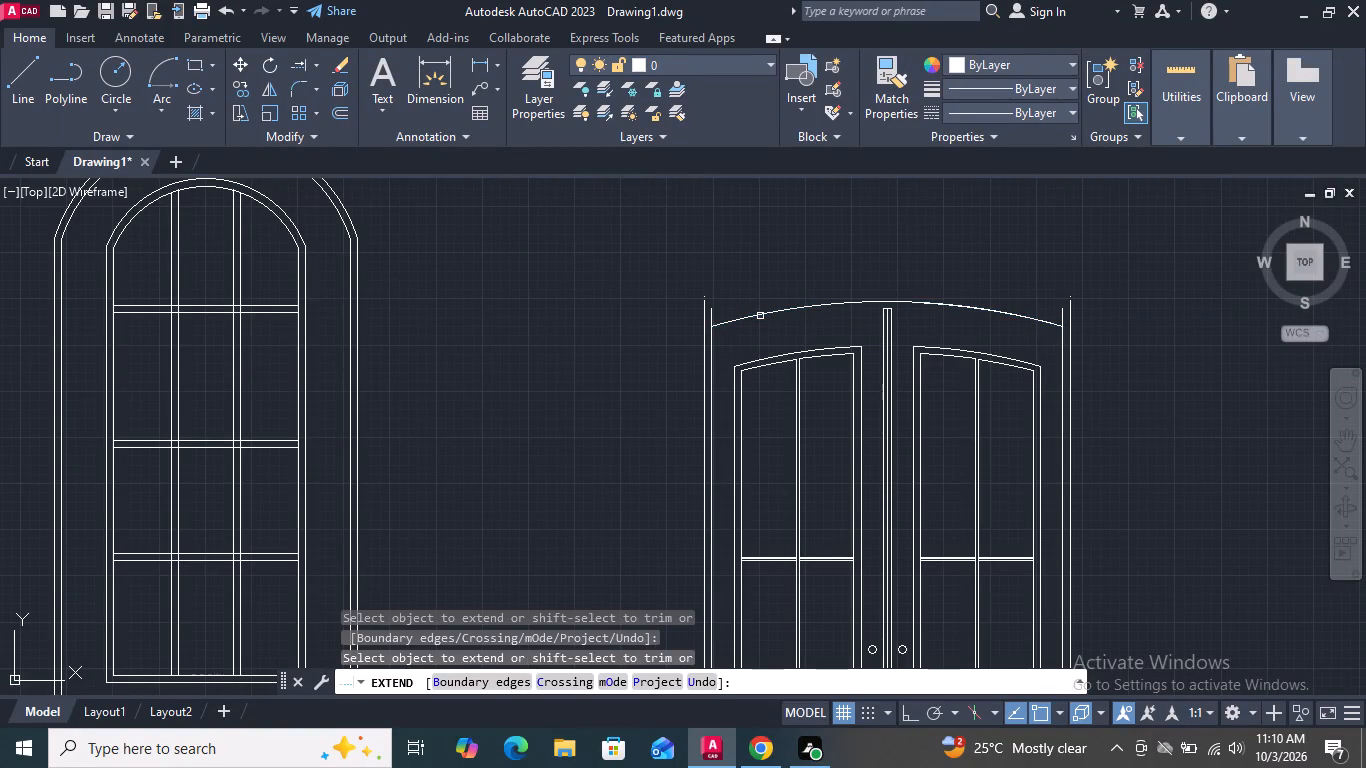
key("Escape")
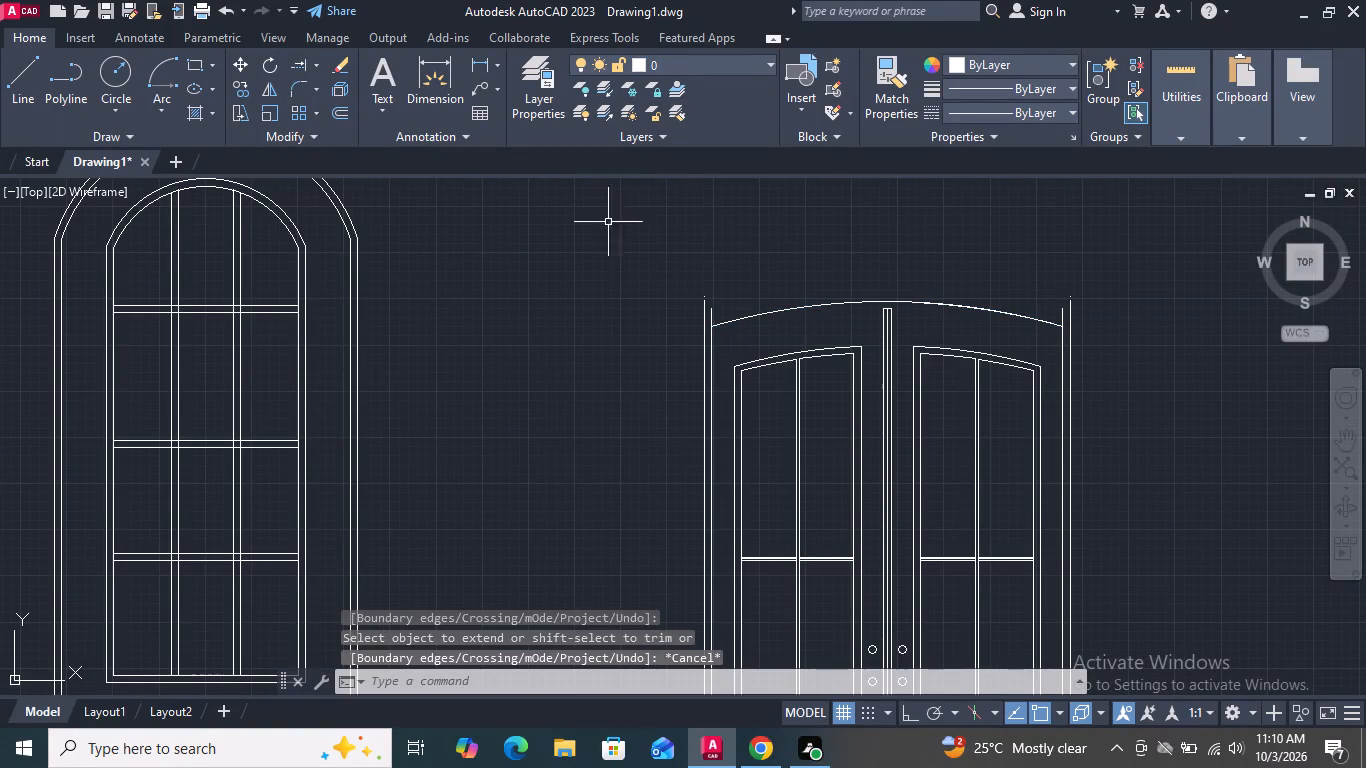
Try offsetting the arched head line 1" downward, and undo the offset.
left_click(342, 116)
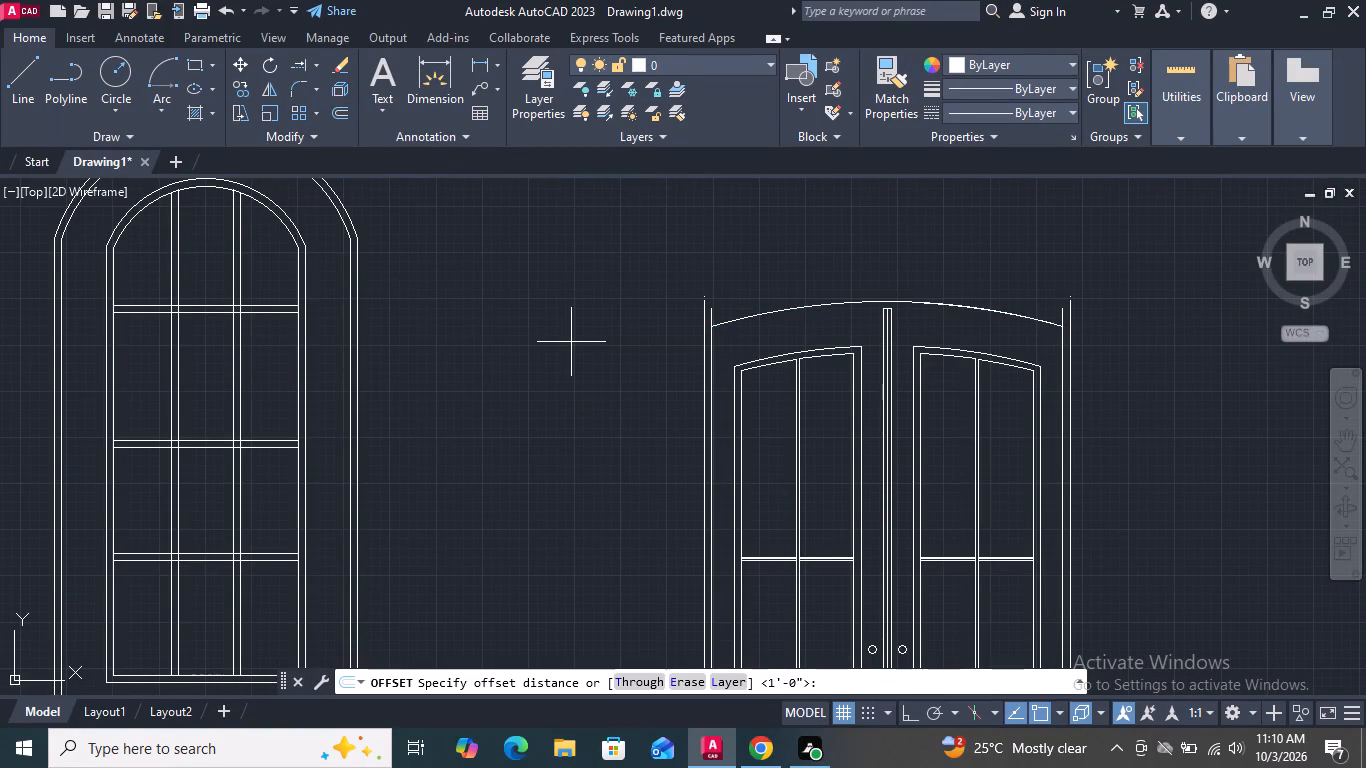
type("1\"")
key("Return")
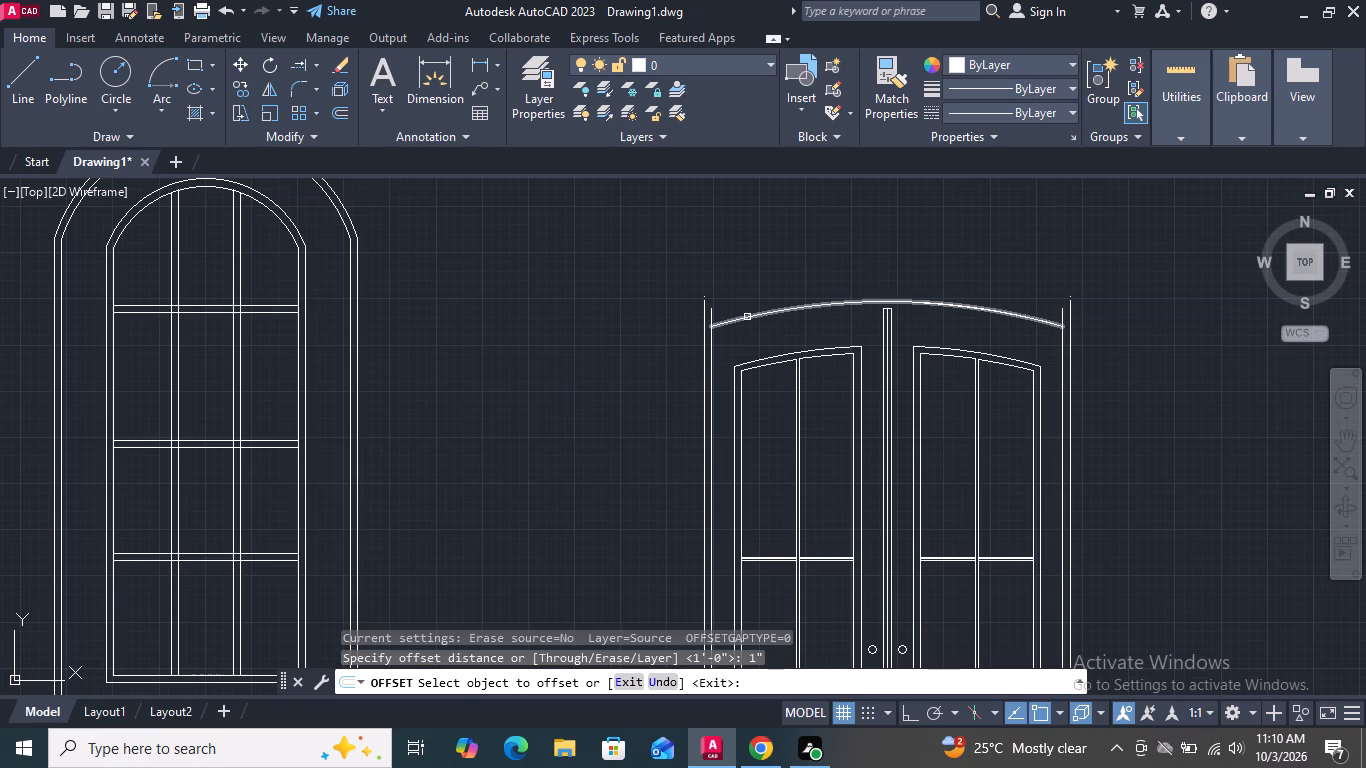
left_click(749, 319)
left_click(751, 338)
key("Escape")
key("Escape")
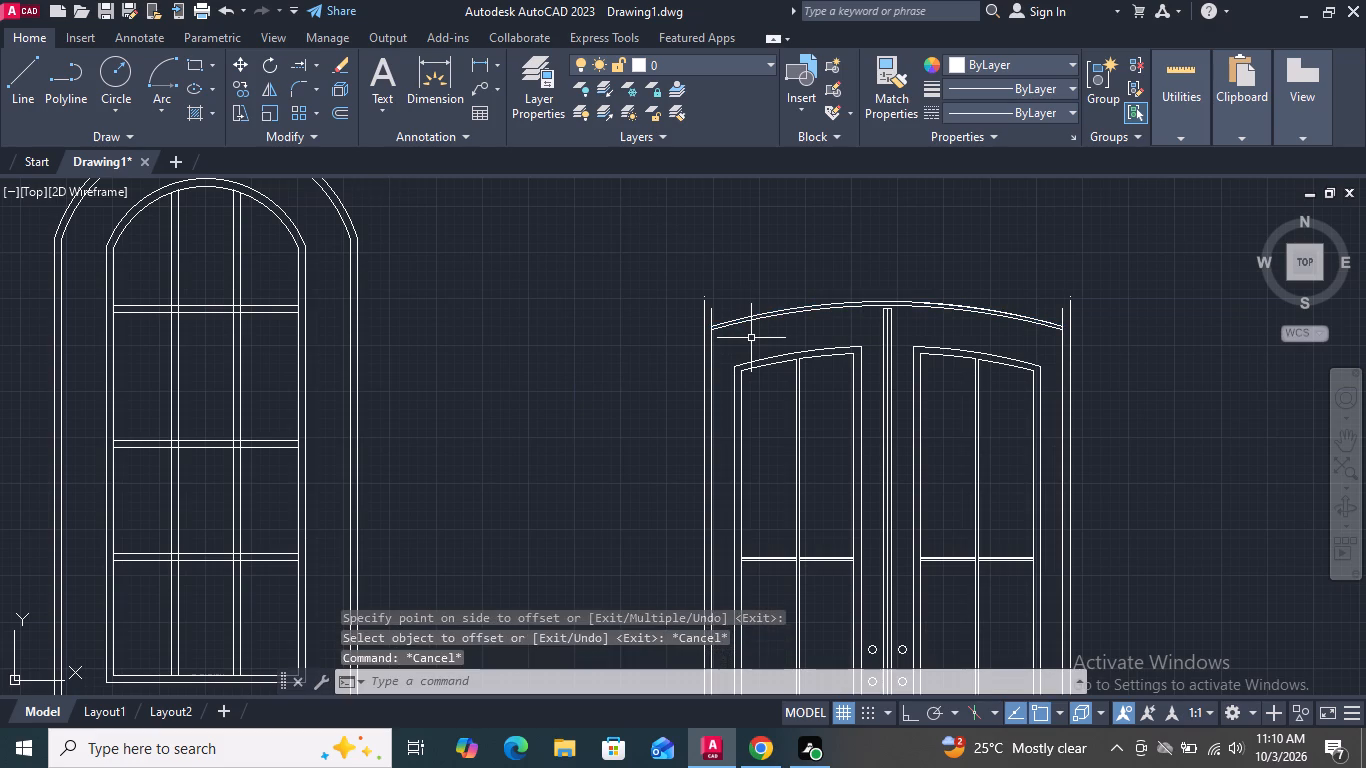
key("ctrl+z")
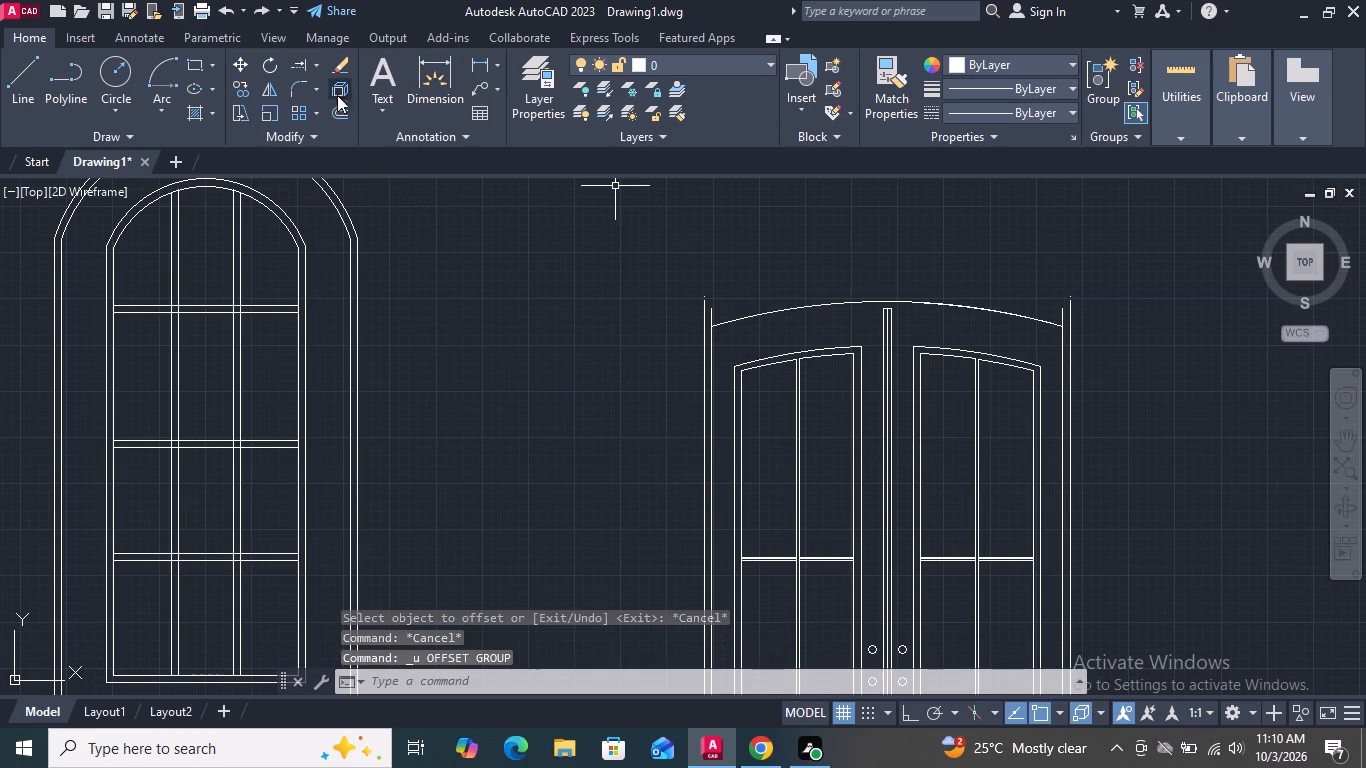
Offset the door's arched head line 2" downward to form the inner edge of the curved head.
left_click(340, 106)
key("2")
key("shift+quotedbl")
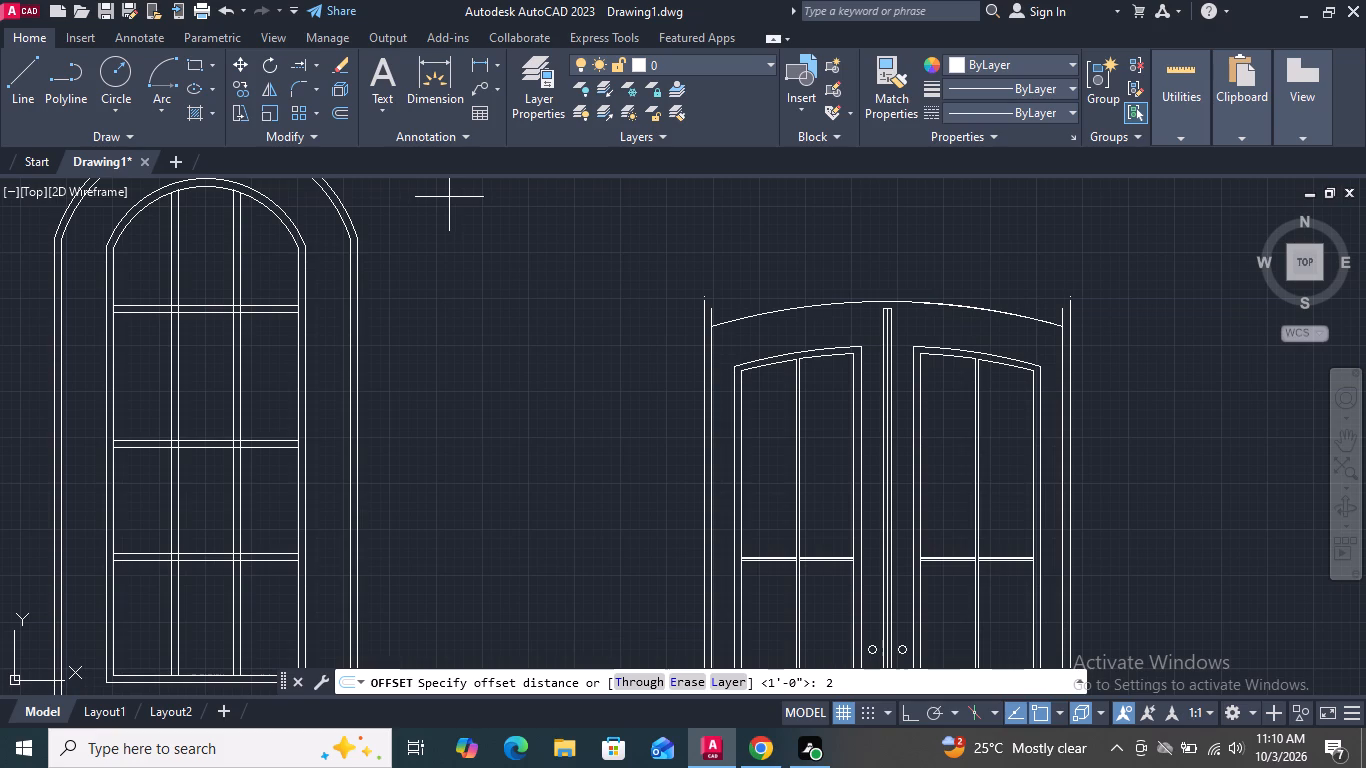
key("Return")
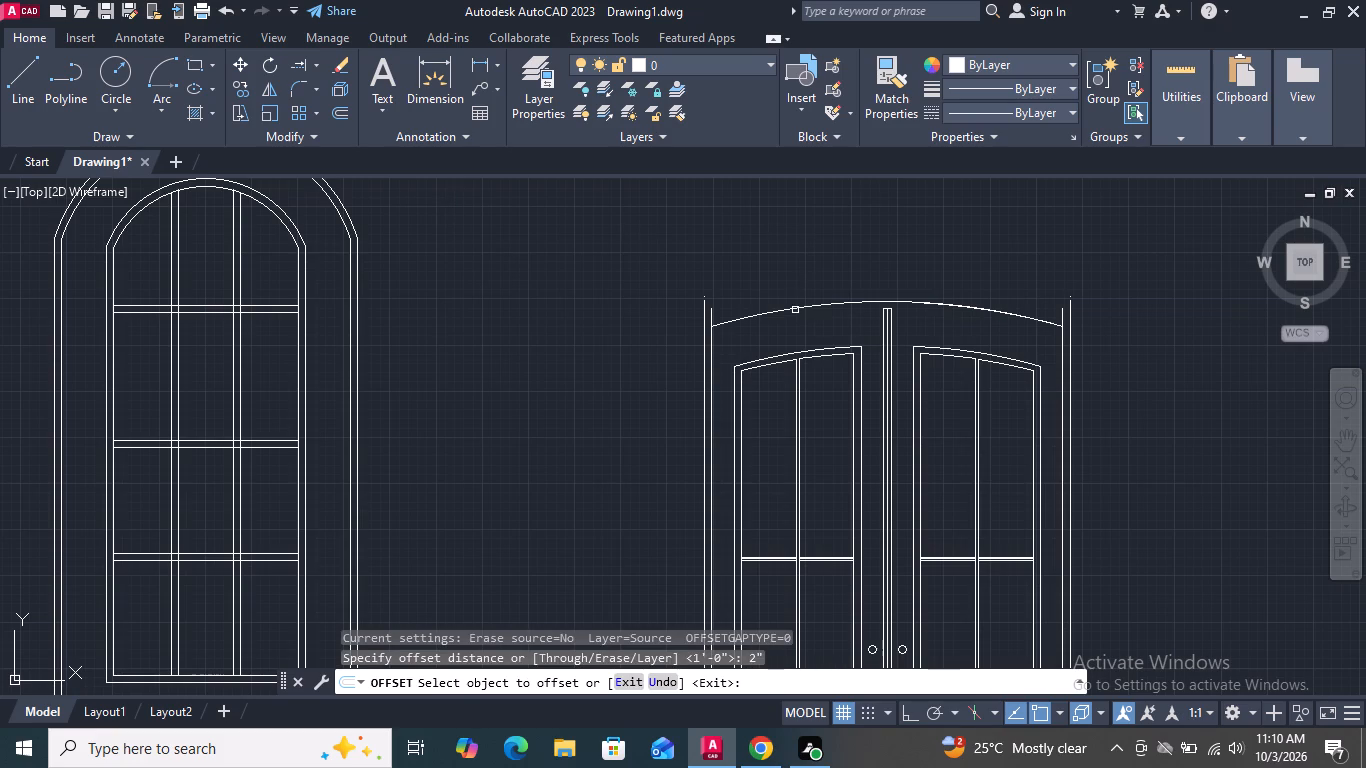
left_click(795, 309)
left_click(800, 327)
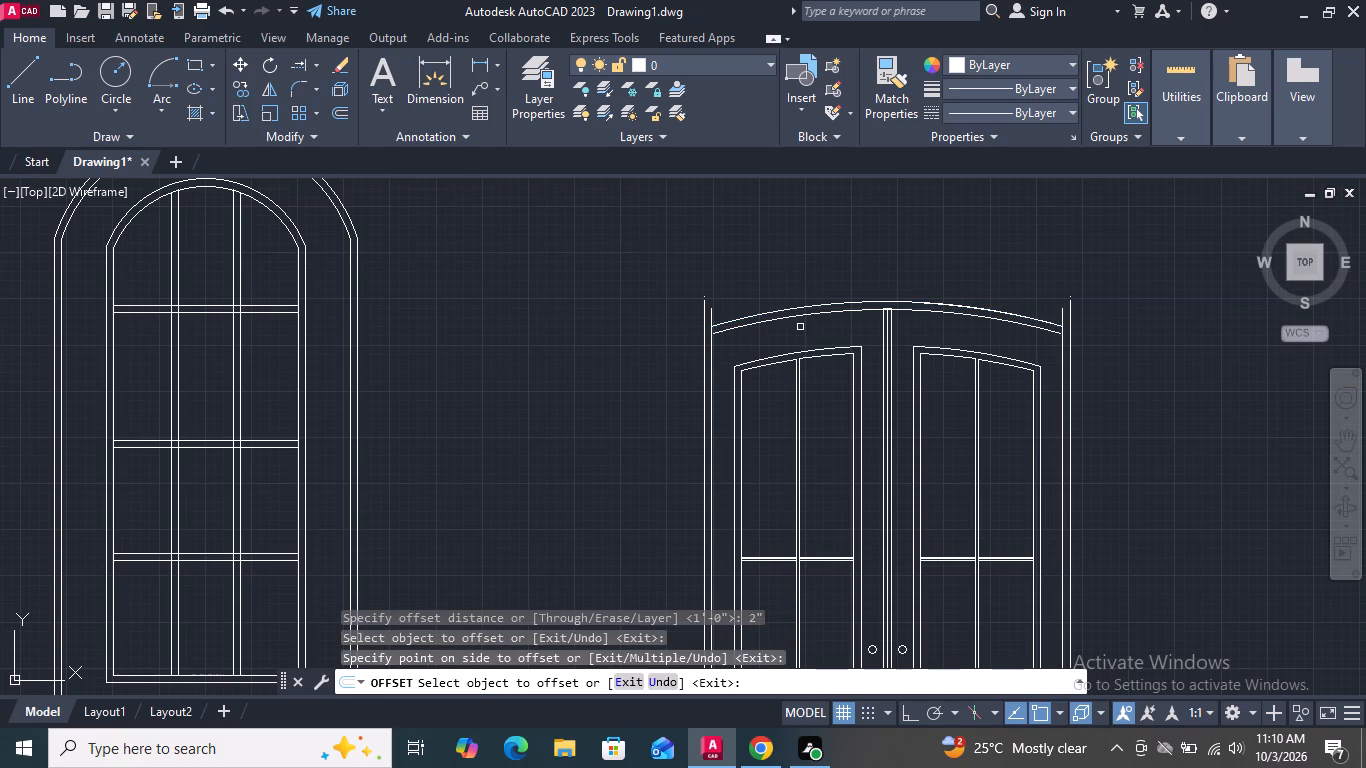
key("Escape")
Extend both head arcs to the outer vertical frame lines on both sides of the door.
scroll(1085, 382, "up", 2)
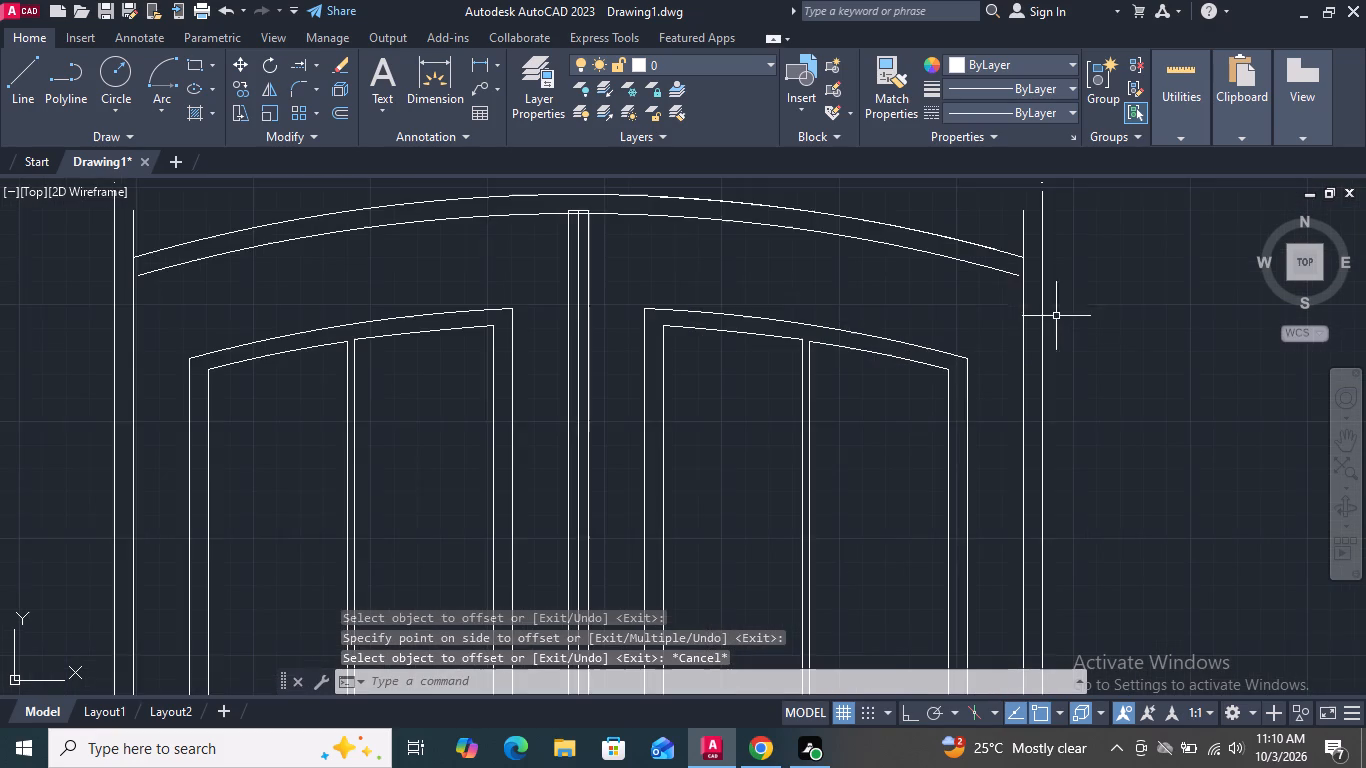
scroll(1034, 234, "up", 1)
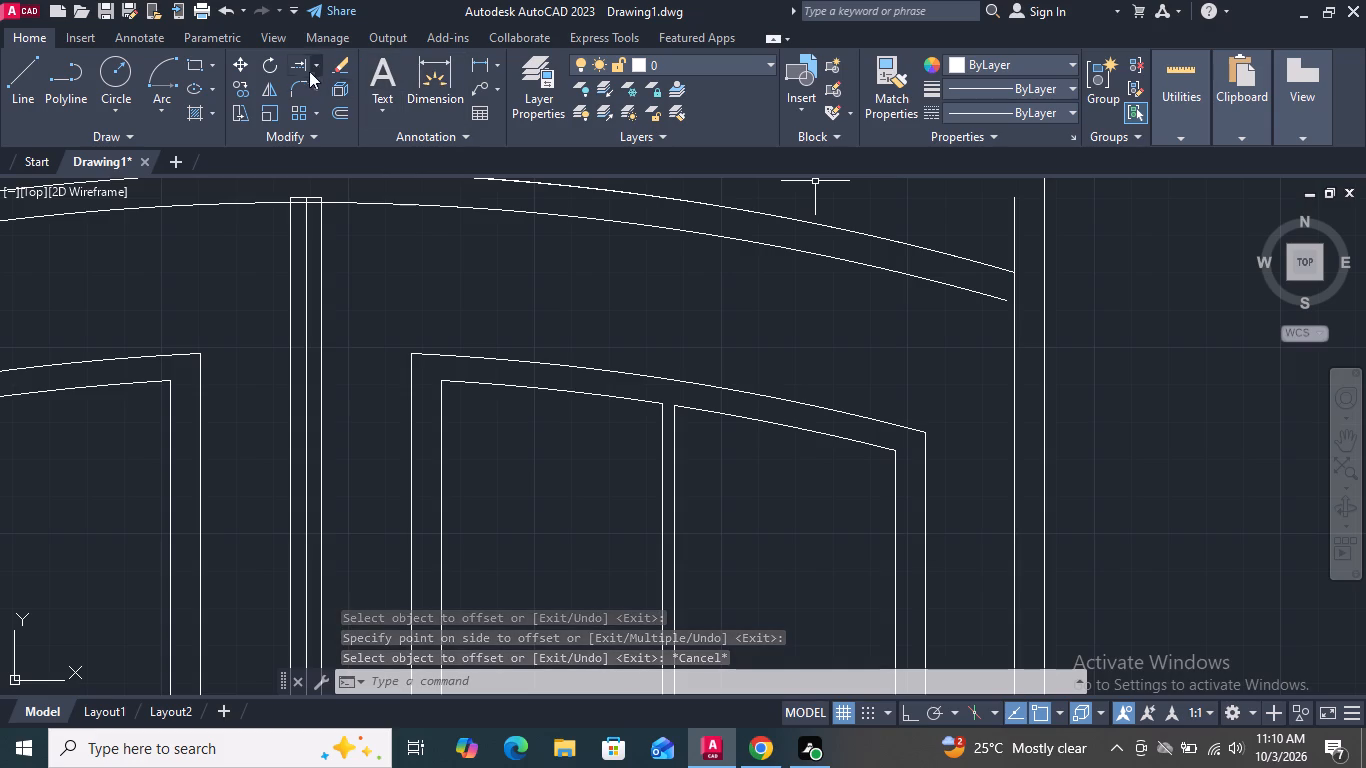
left_click(300, 66)
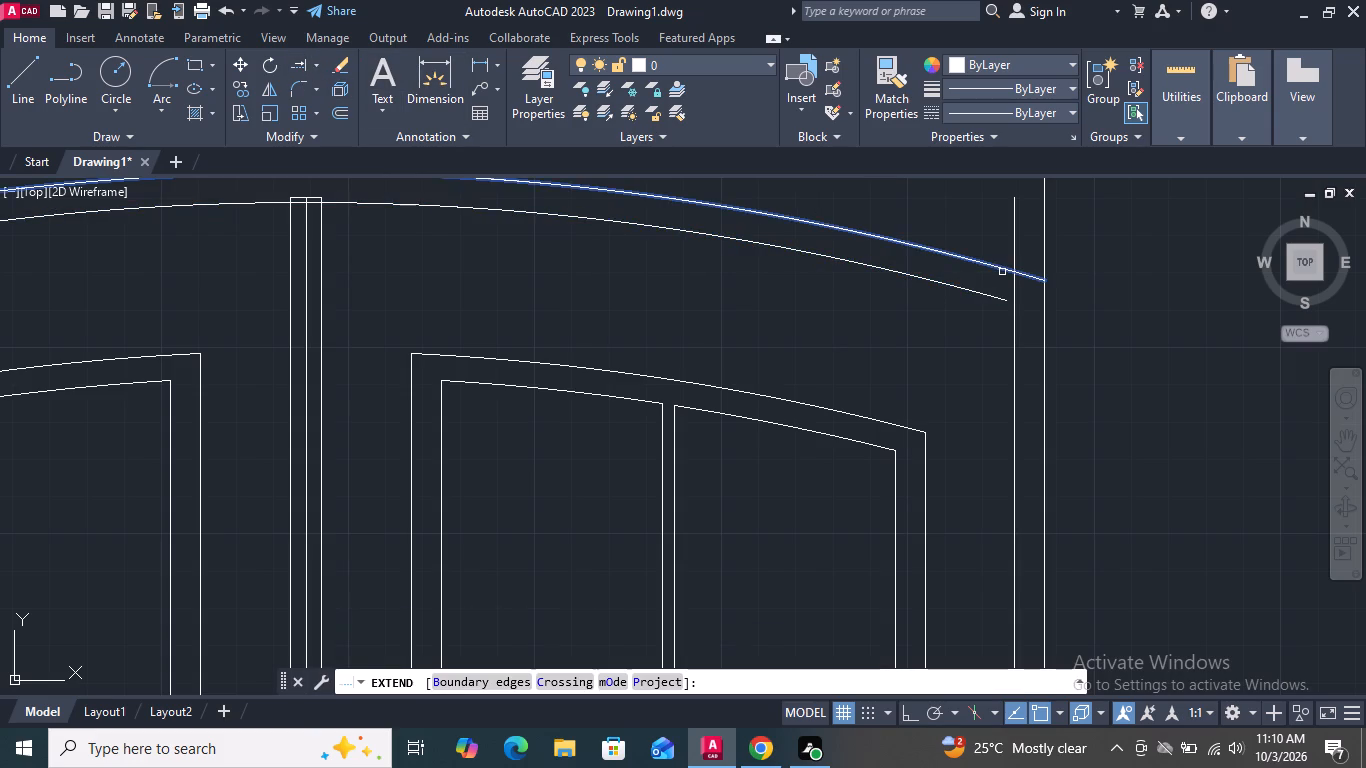
left_click(1005, 270)
left_click(1005, 301)
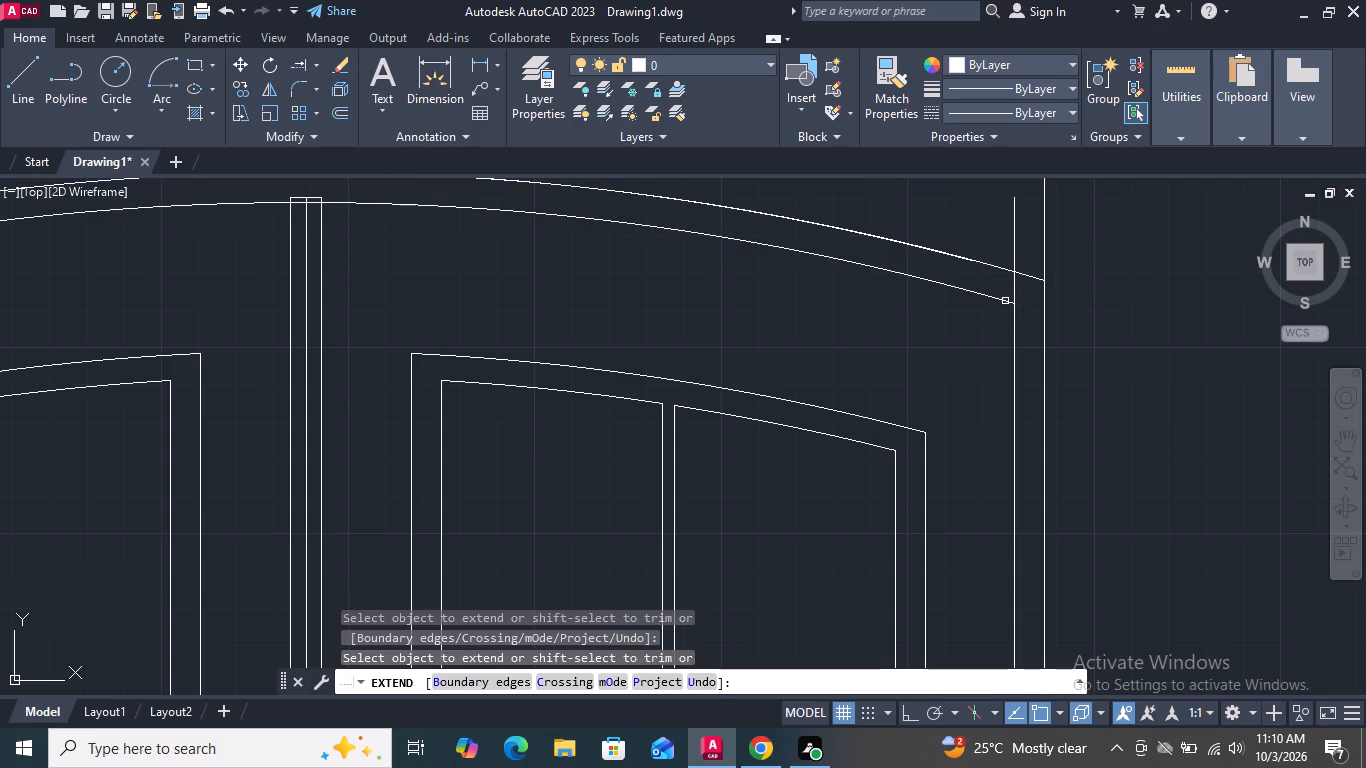
left_click(1008, 303)
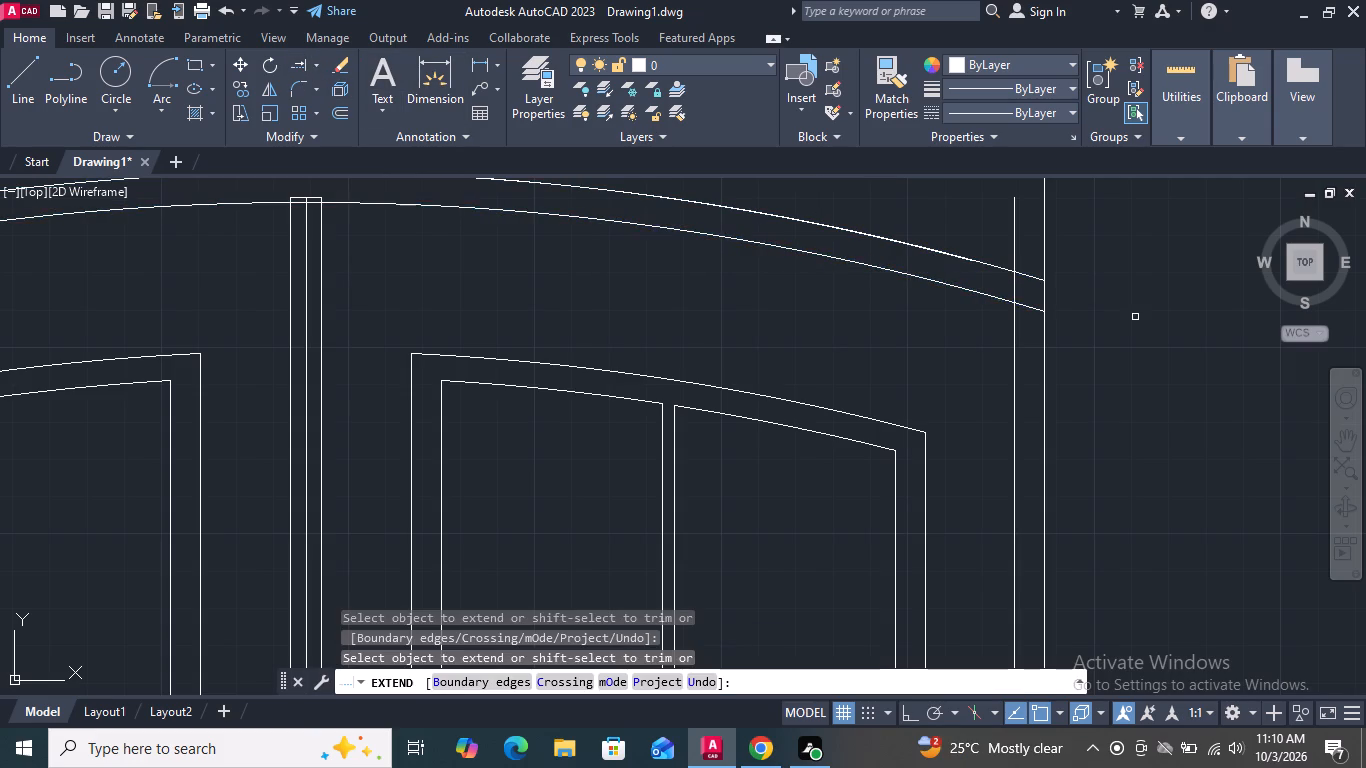
scroll(1135, 317, "down", 2)
scroll(553, 290, "up", 2)
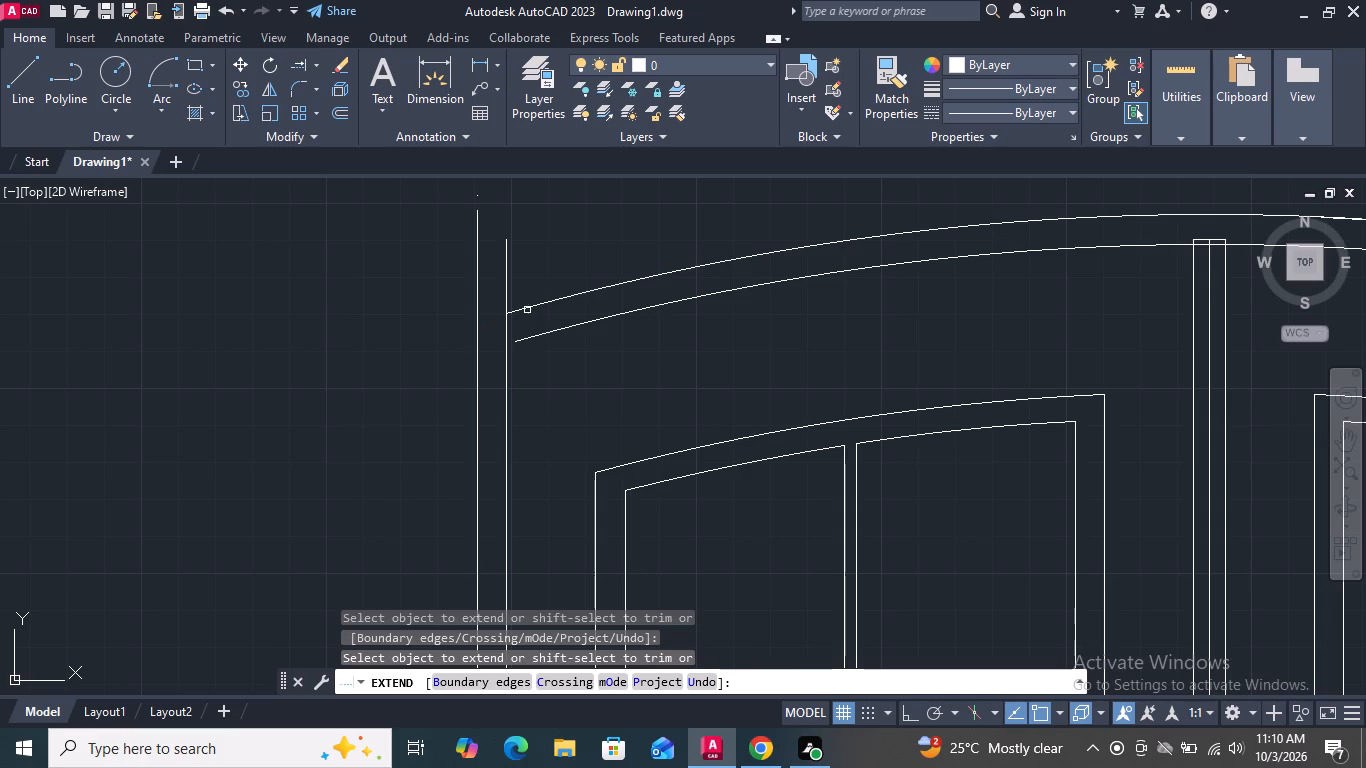
left_click(524, 308)
left_click(525, 342)
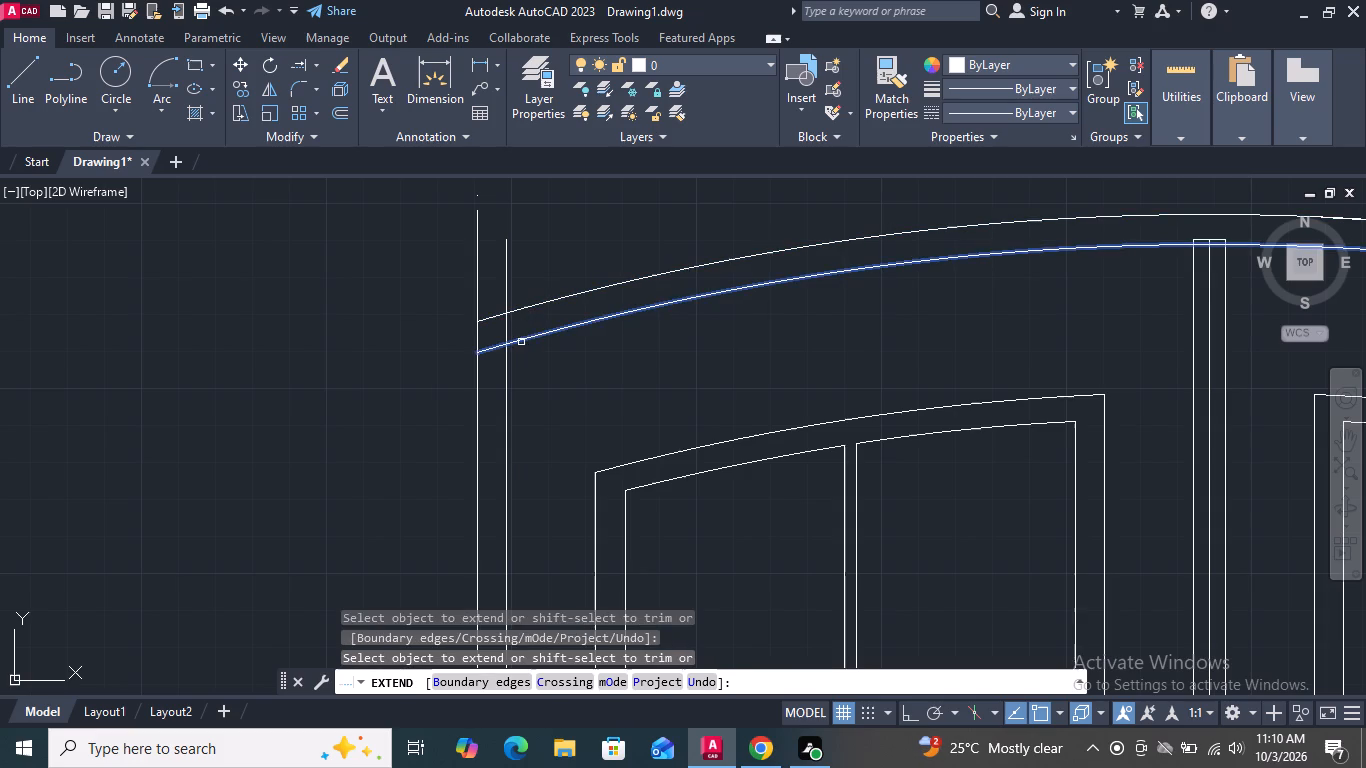
left_click(521, 342)
scroll(595, 351, "down", 2)
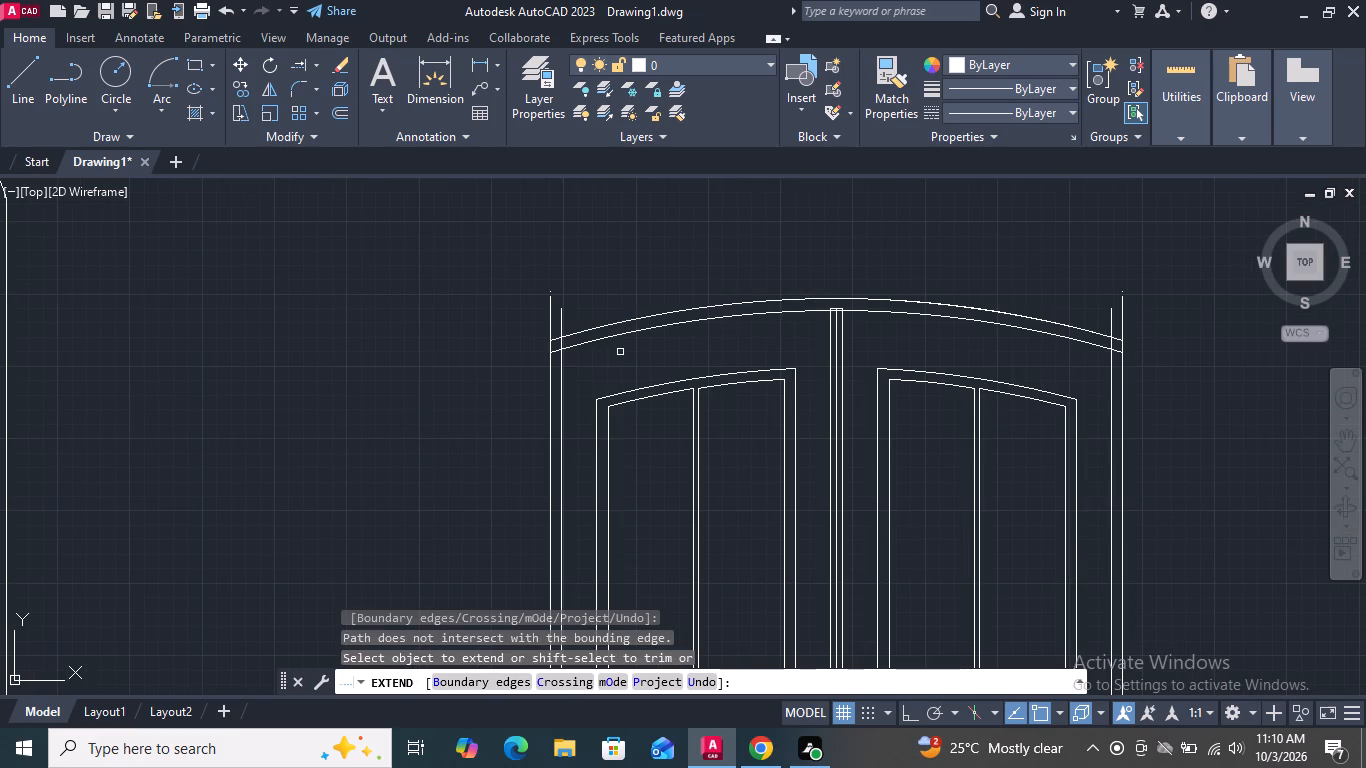
key("Escape")
Trim away the central mullion's vertical stubs and top line projecting above the inner head arc.
scroll(830, 307, "up", 5)
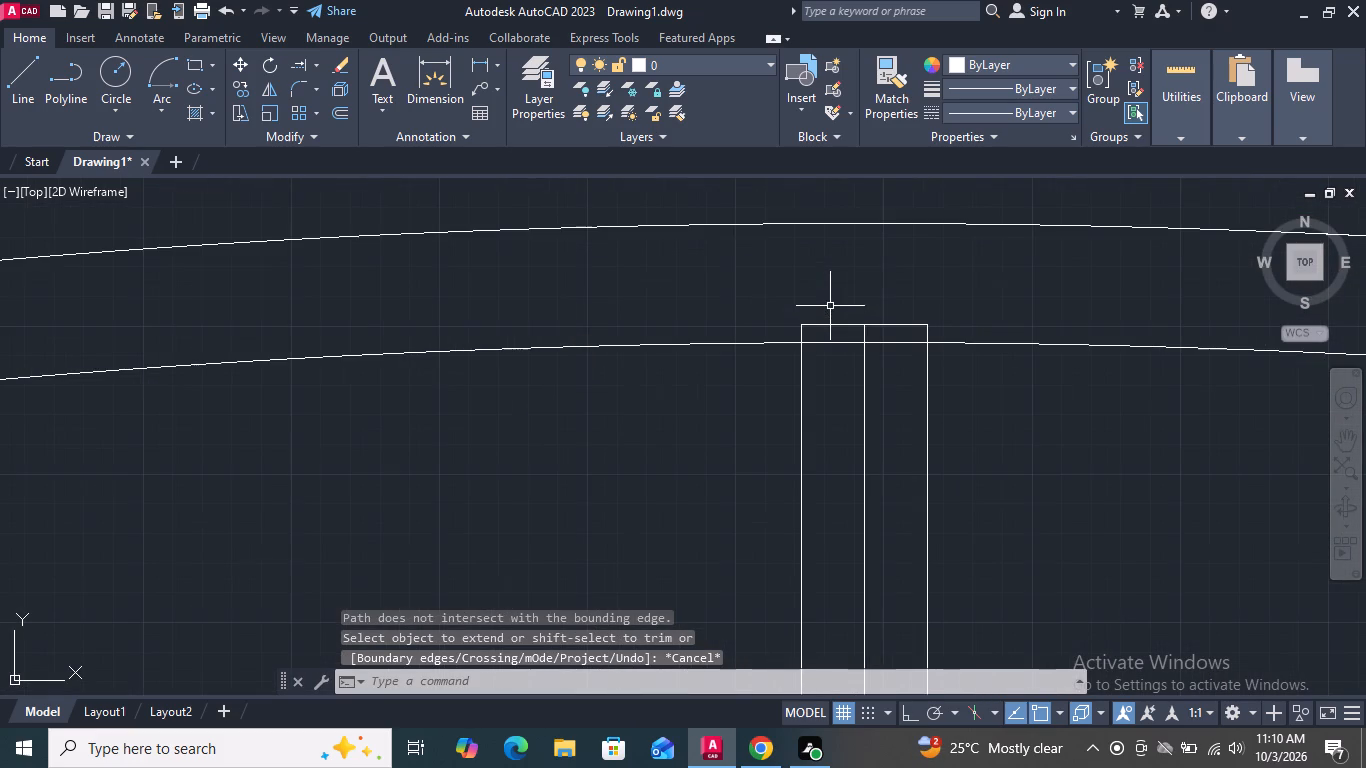
left_click(320, 70)
left_click(323, 91)
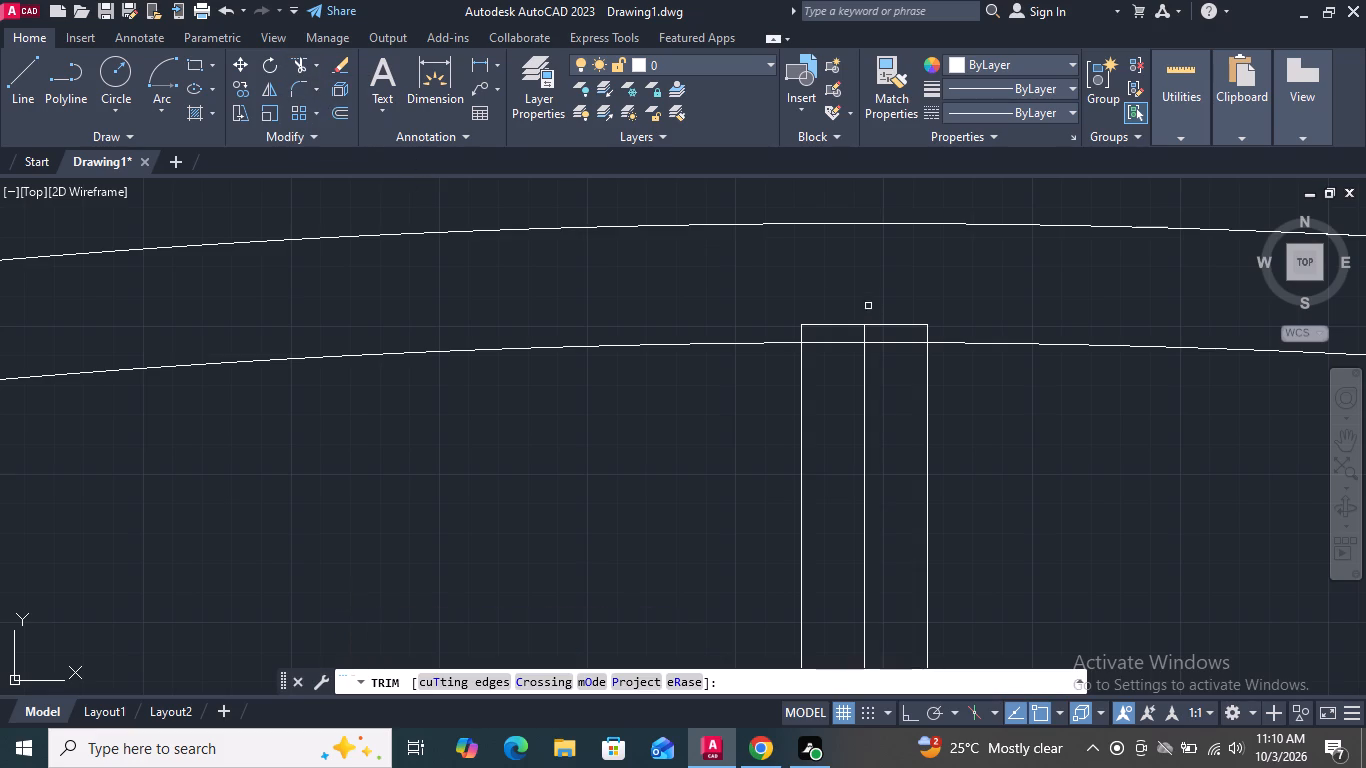
scroll(879, 319, "up", 2)
left_click(1000, 355)
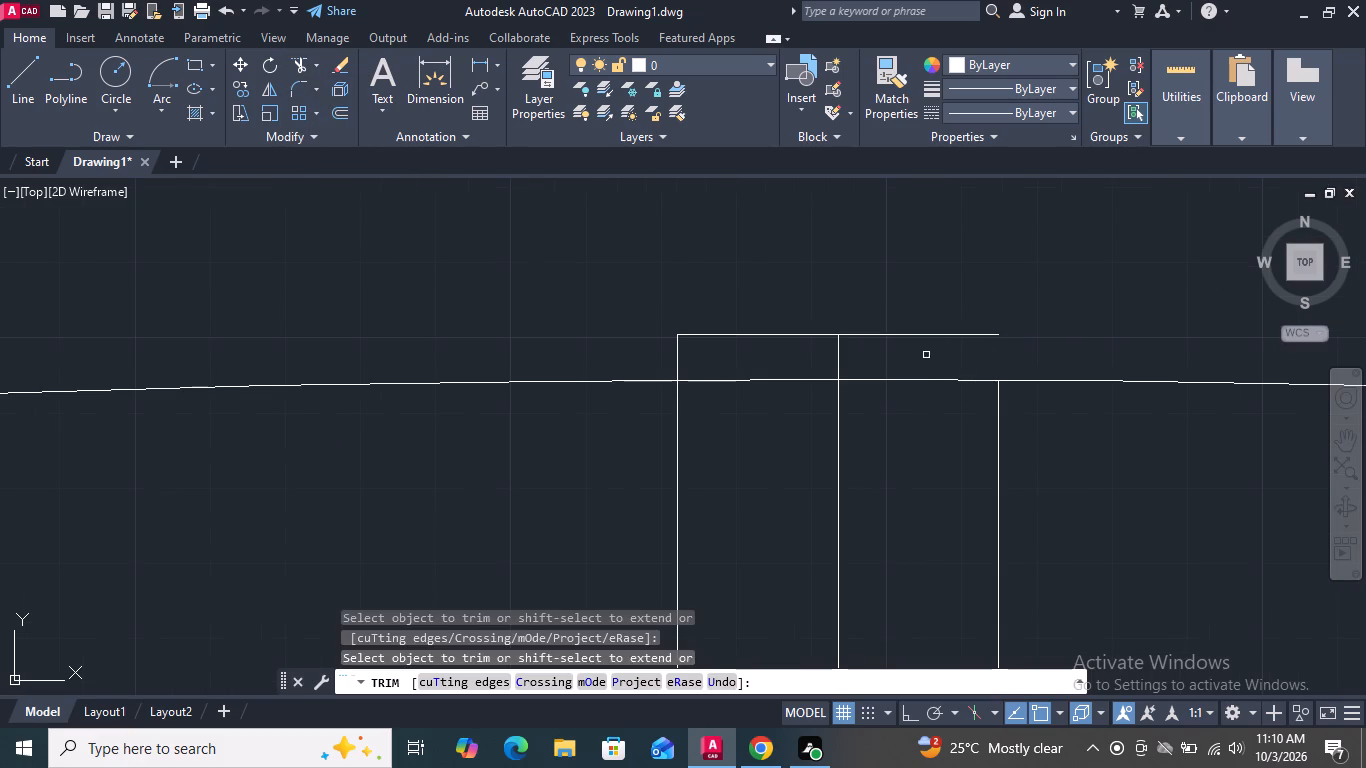
left_click_drag(926, 355, 690, 334)
left_click(680, 341)
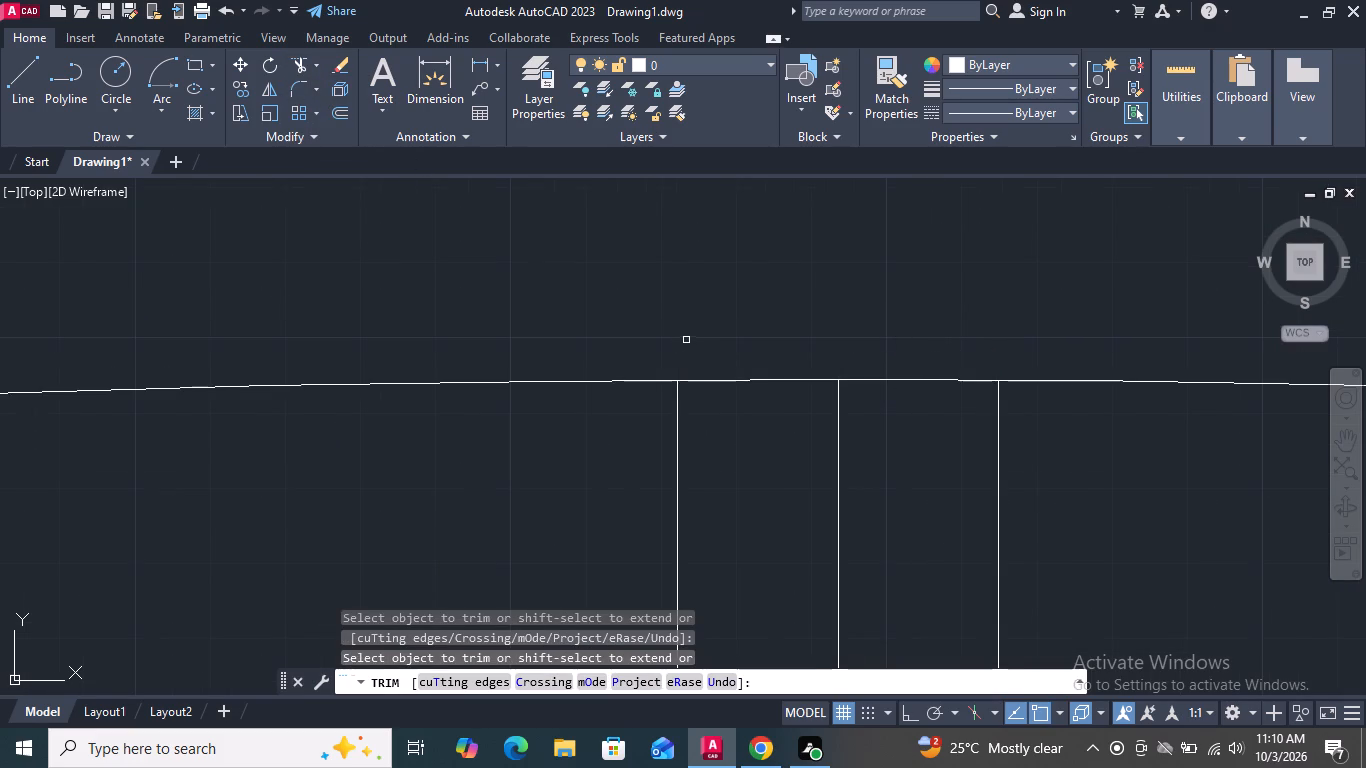
Trim the vertical frame lines above the curved head on both sides, including the inner jamb pieces between the two arcs.
scroll(778, 350, "down", 6)
scroll(990, 389, "down", 1)
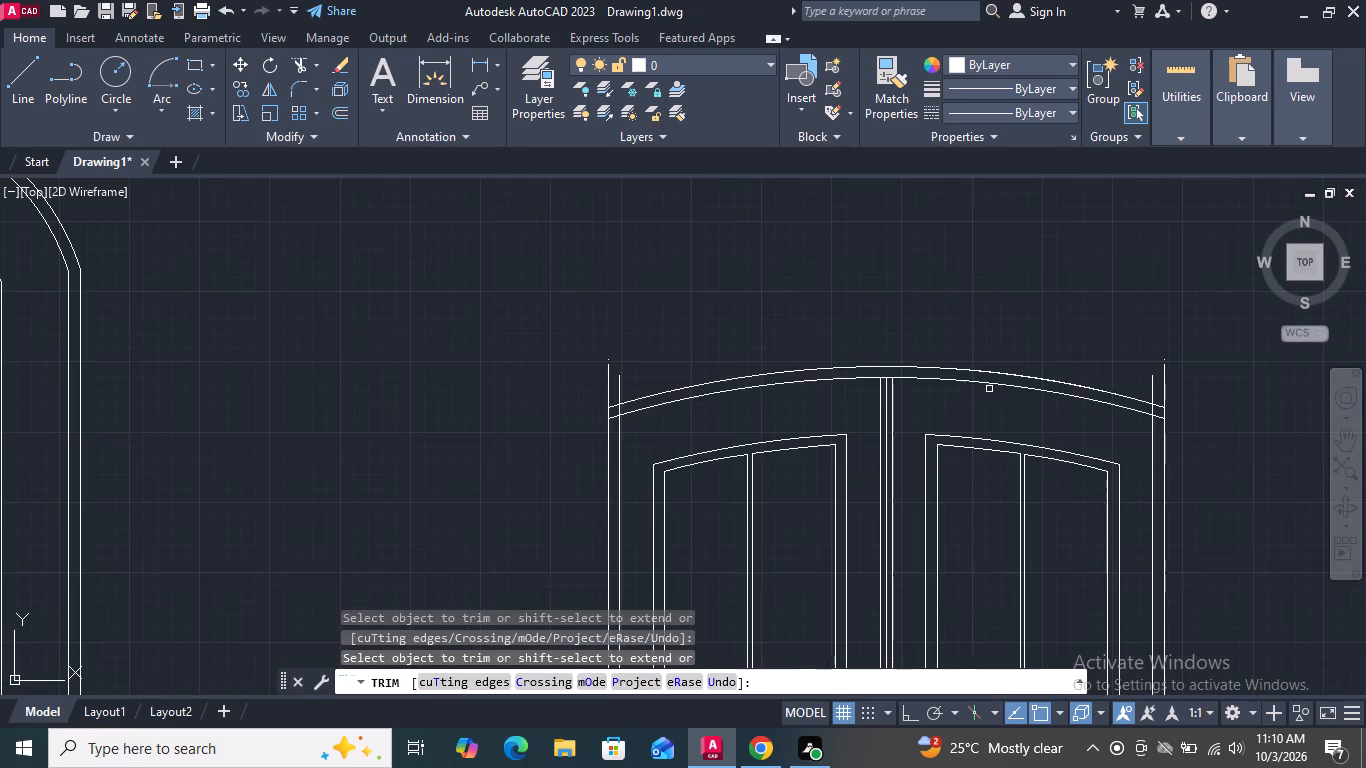
scroll(1156, 378, "up", 2)
left_click_drag(1186, 390, 1138, 370)
left_click(1073, 314)
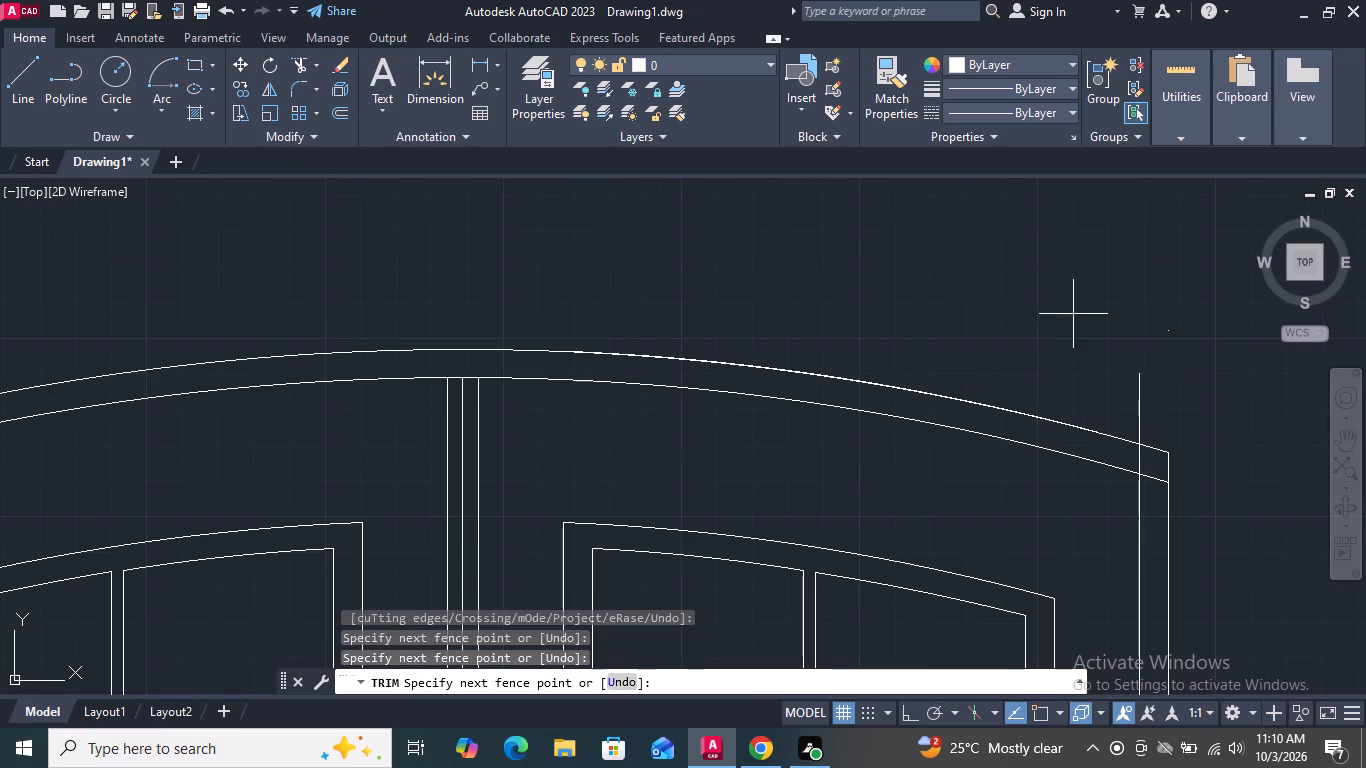
left_click(1135, 394)
left_click(1138, 389)
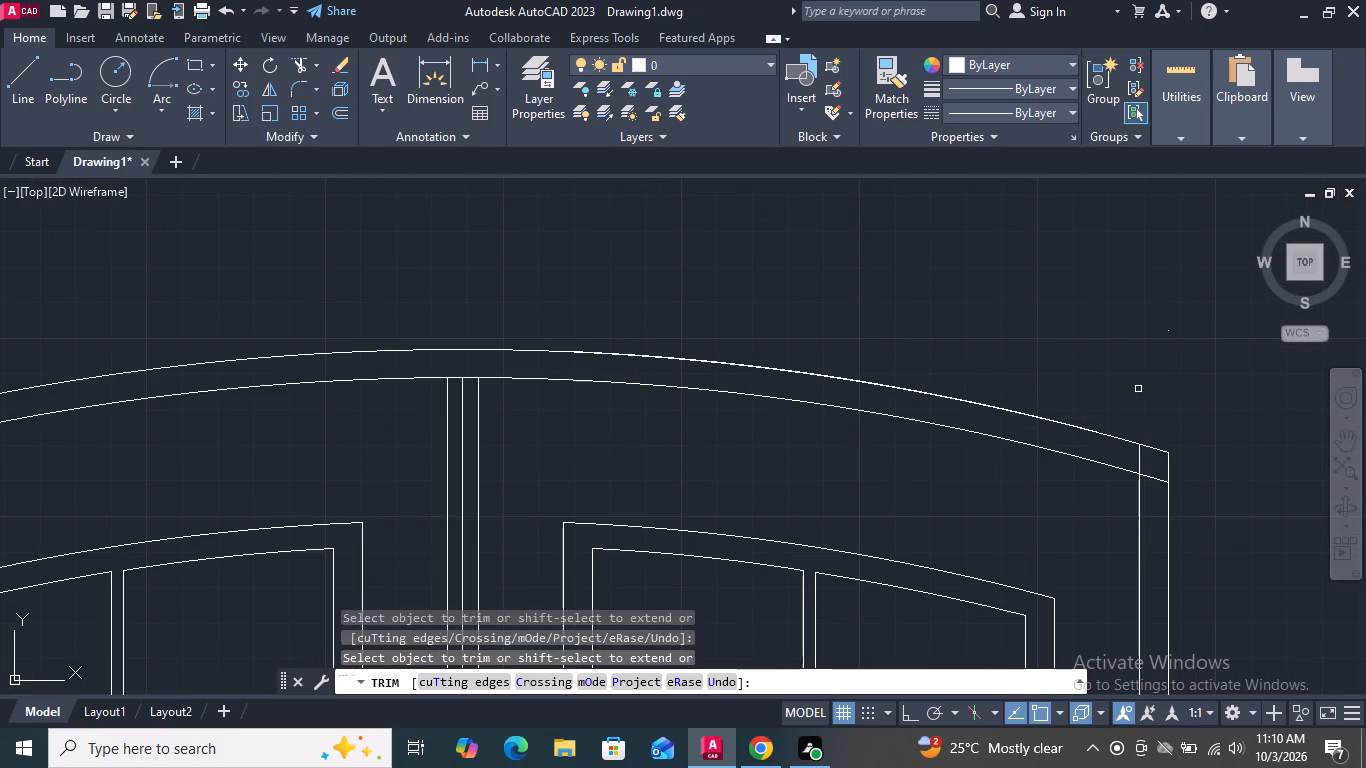
scroll(1138, 389, "down", 2)
scroll(605, 426, "up", 2)
left_click_drag(648, 348, 594, 353)
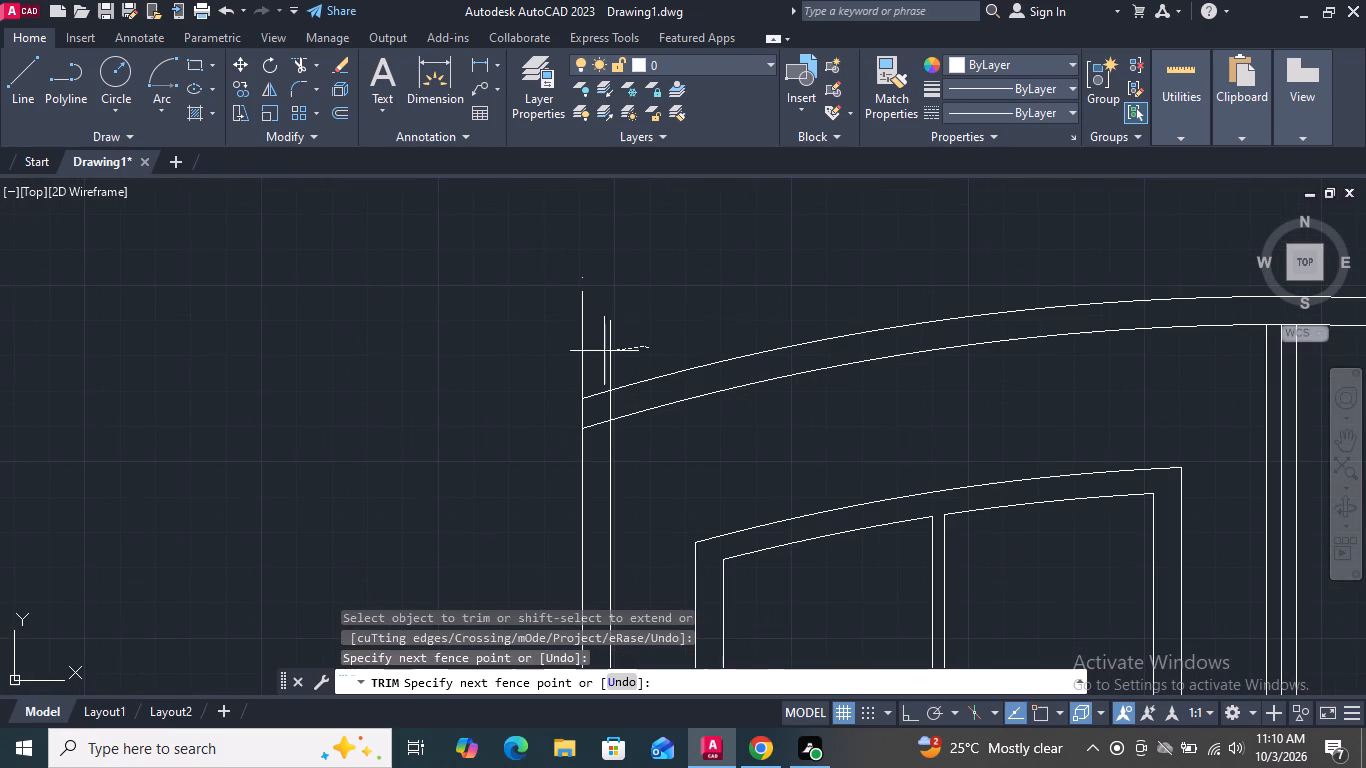
left_click_drag(594, 353, 477, 356)
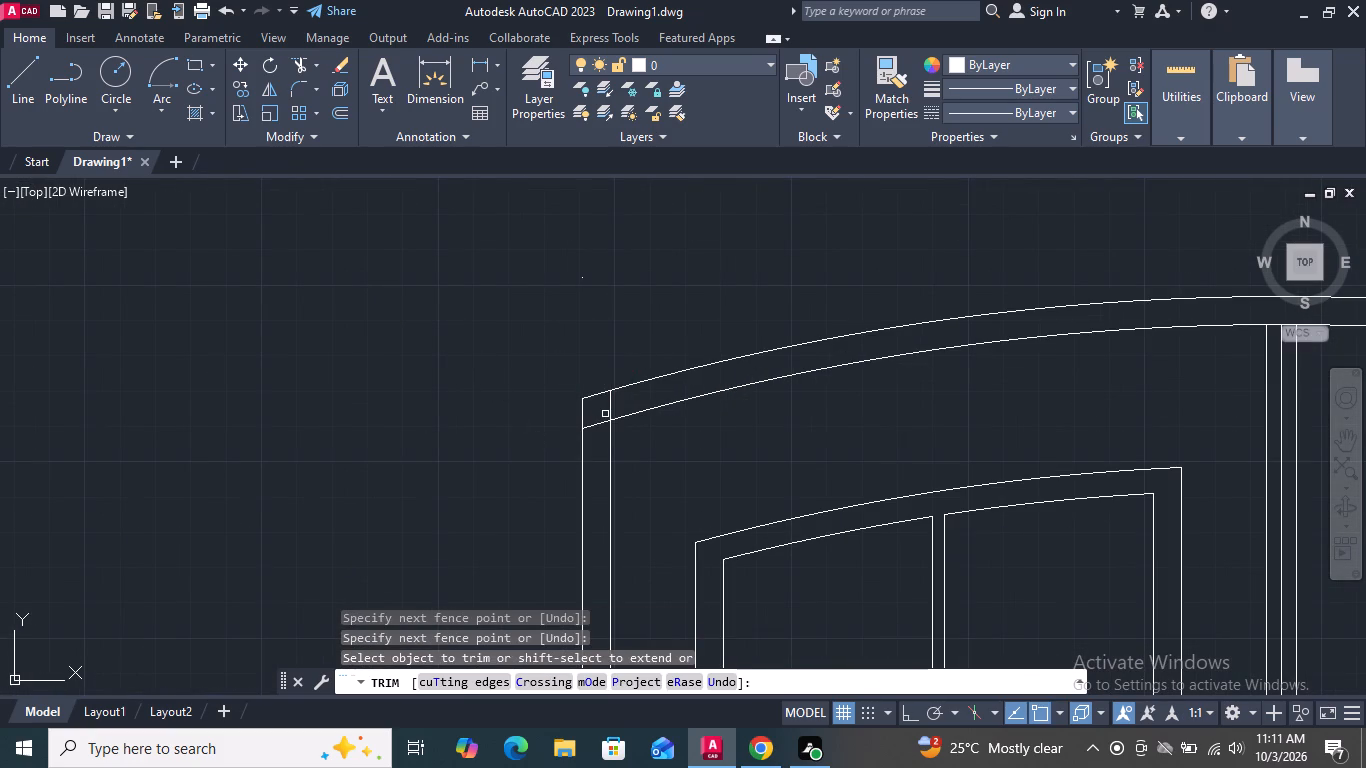
left_click(609, 405)
scroll(507, 396, "down", 2)
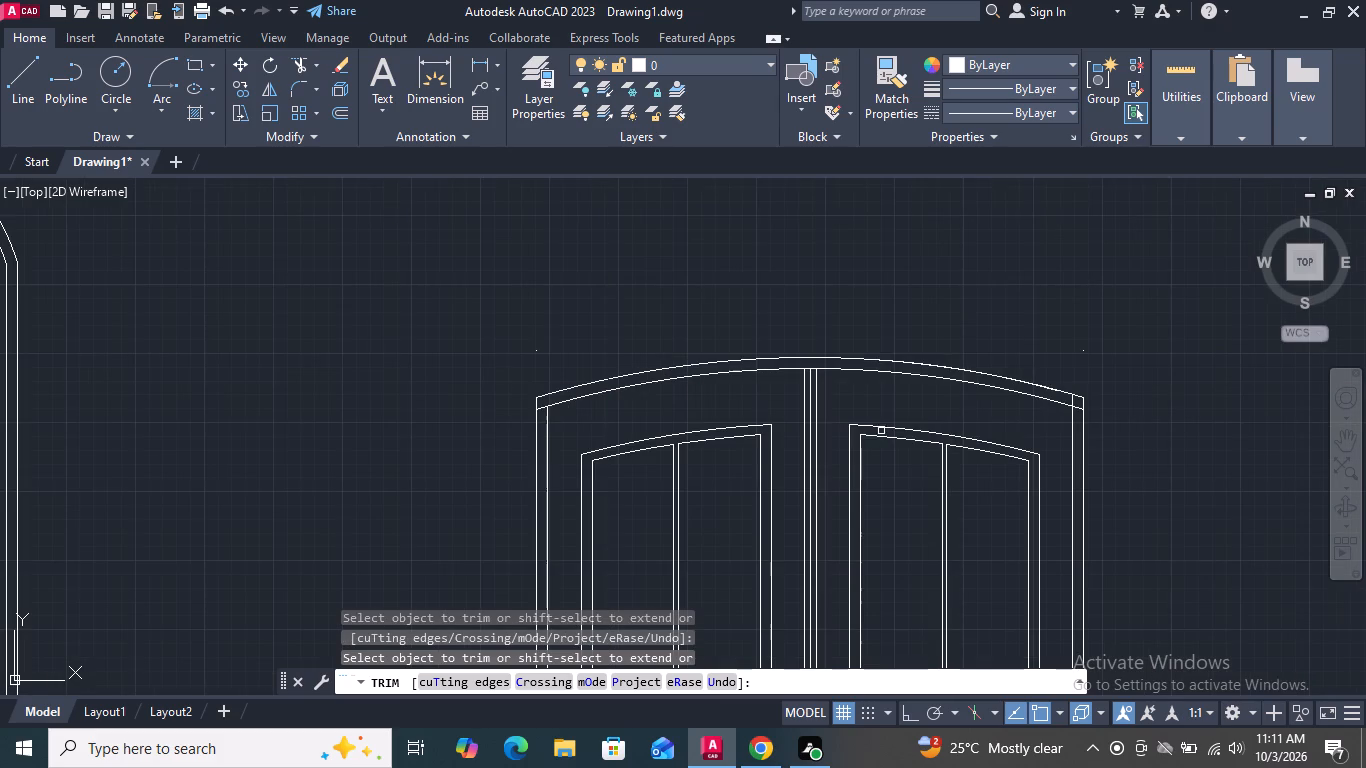
scroll(1038, 390, "up", 2)
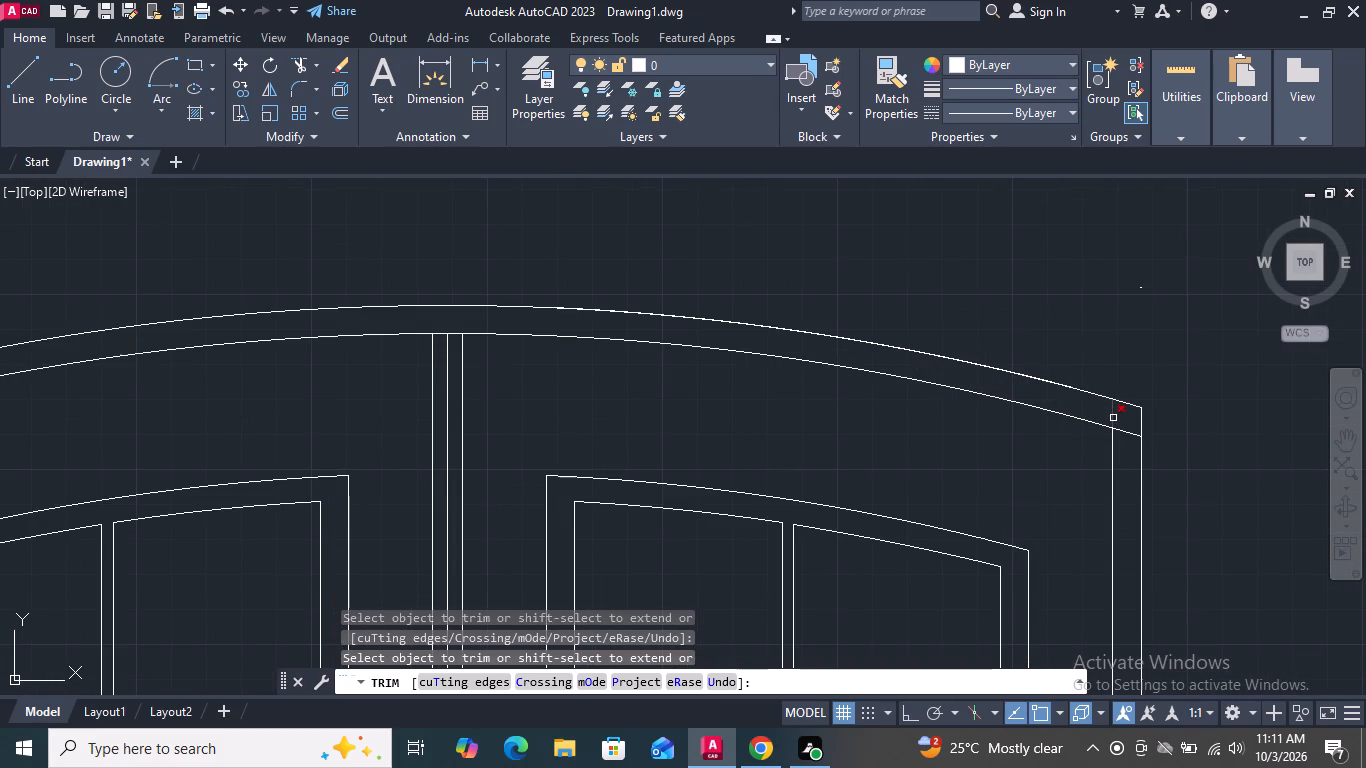
left_click(1113, 417)
key("grave")
key("Escape")
key("Escape")
key("Escape")
Delete the tiny stray remnants above both upper corners of the door frame.
left_click(1172, 316)
left_click(1114, 261)
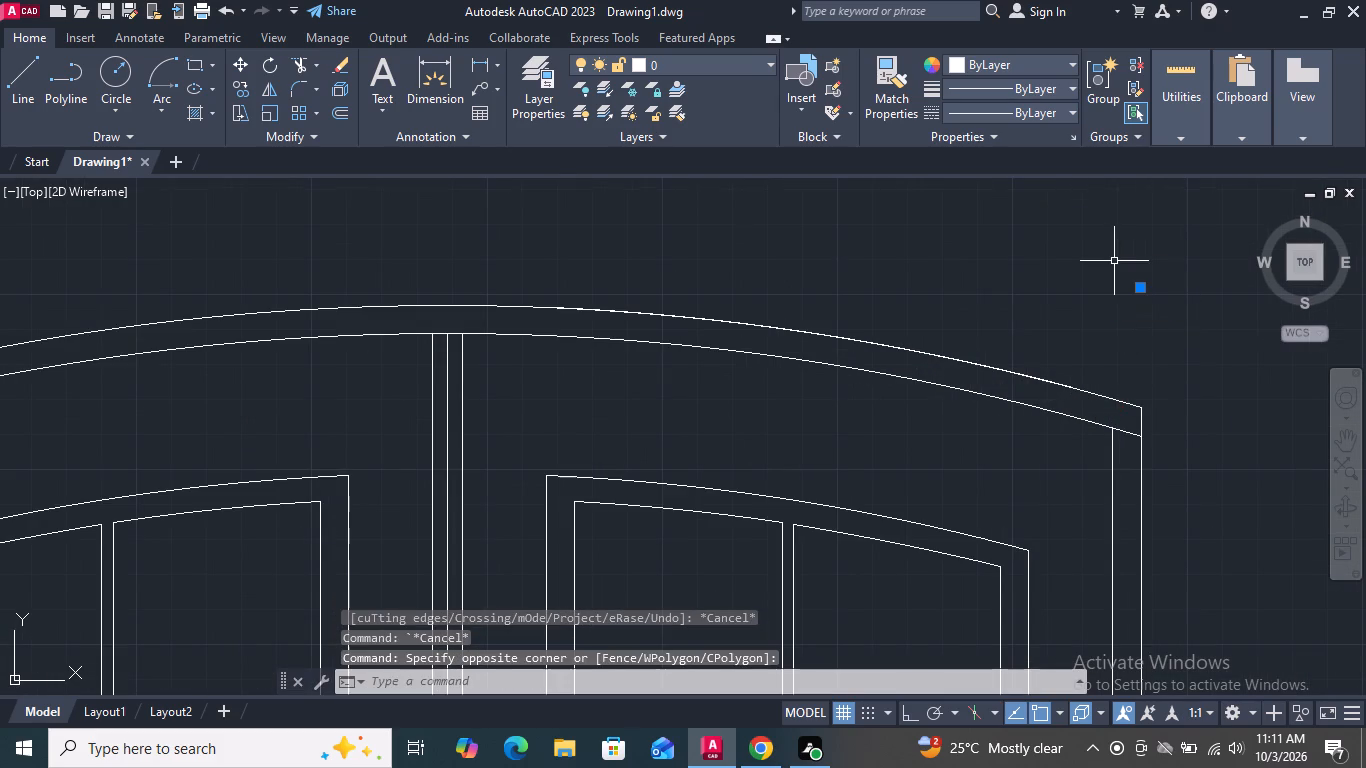
key("Home")
scroll(1146, 322, "down", 1)
key("Delete")
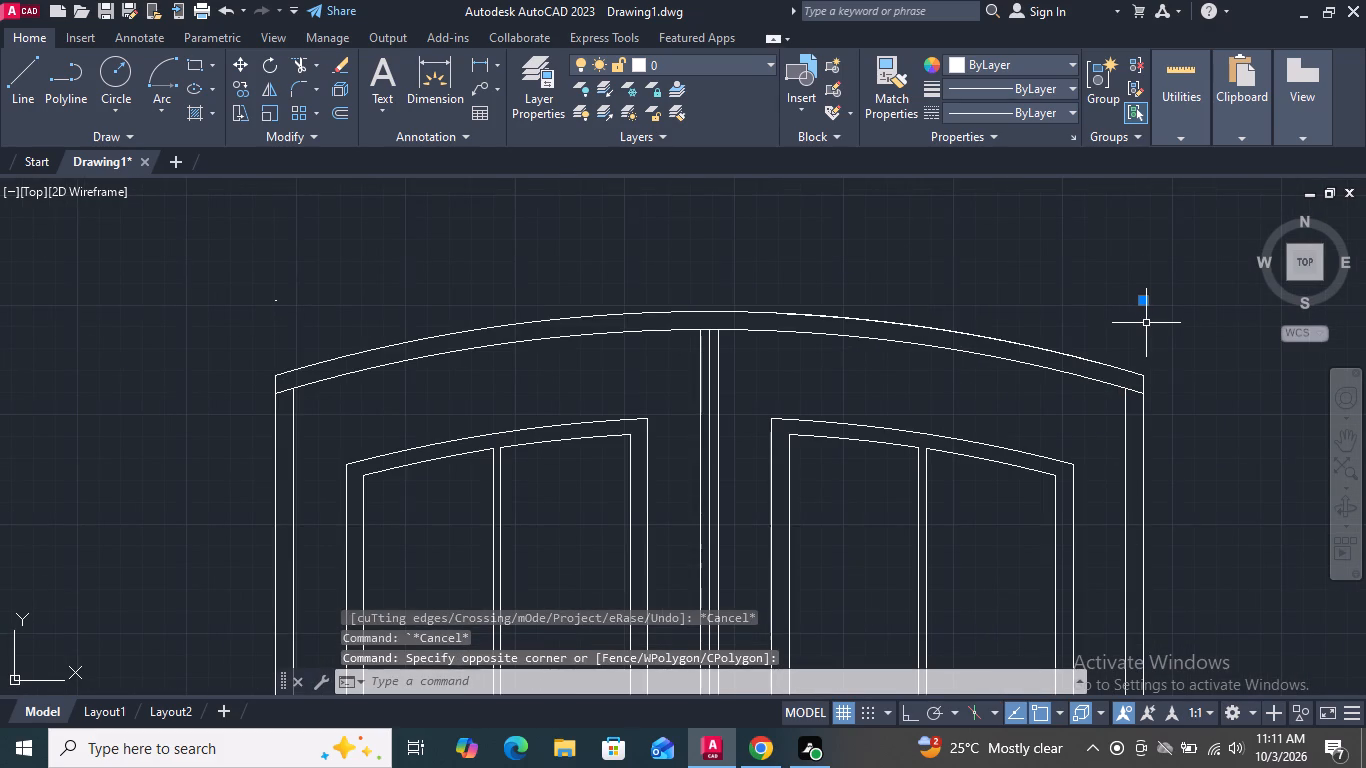
left_click(310, 317)
left_click(237, 286)
key("Delete")
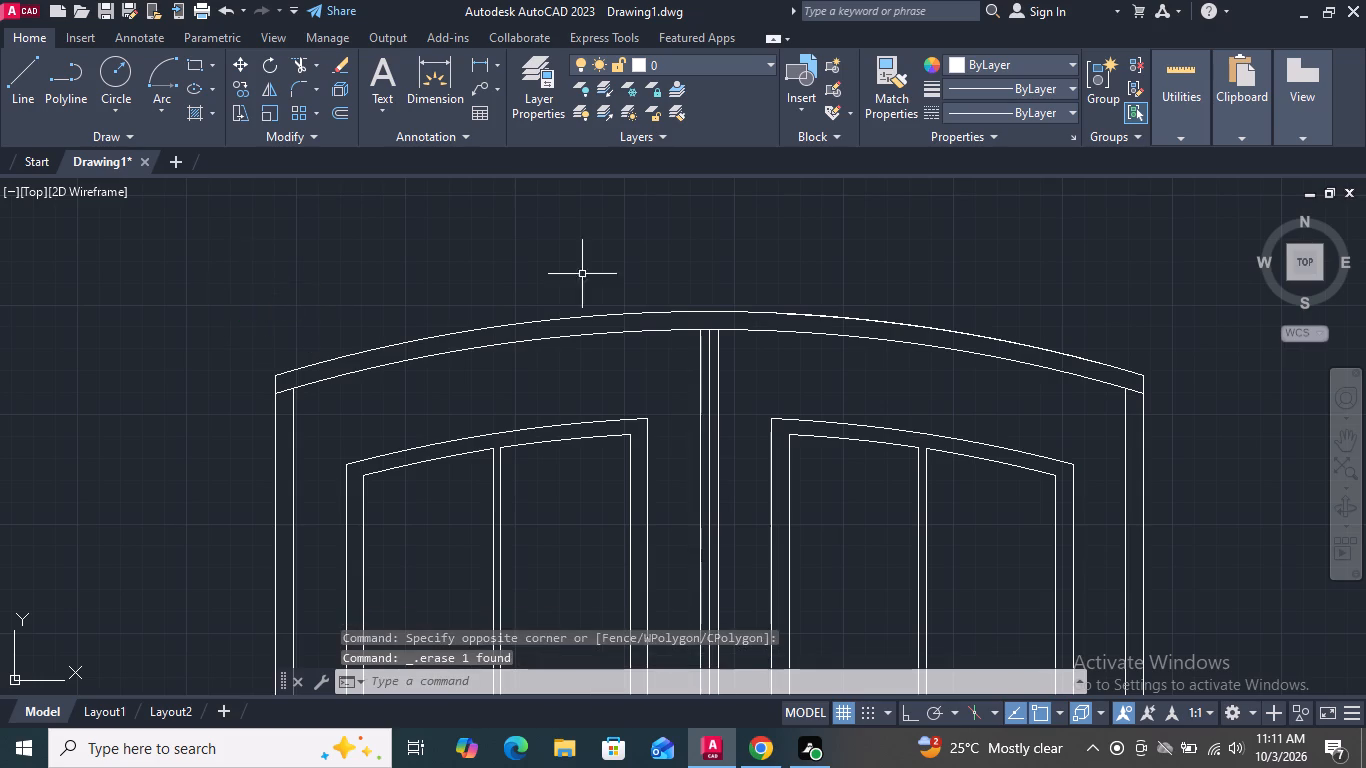
Trim the inner head arc's ends between the inner and outer frame lines on both sides of the door.
scroll(746, 262, "down", 1)
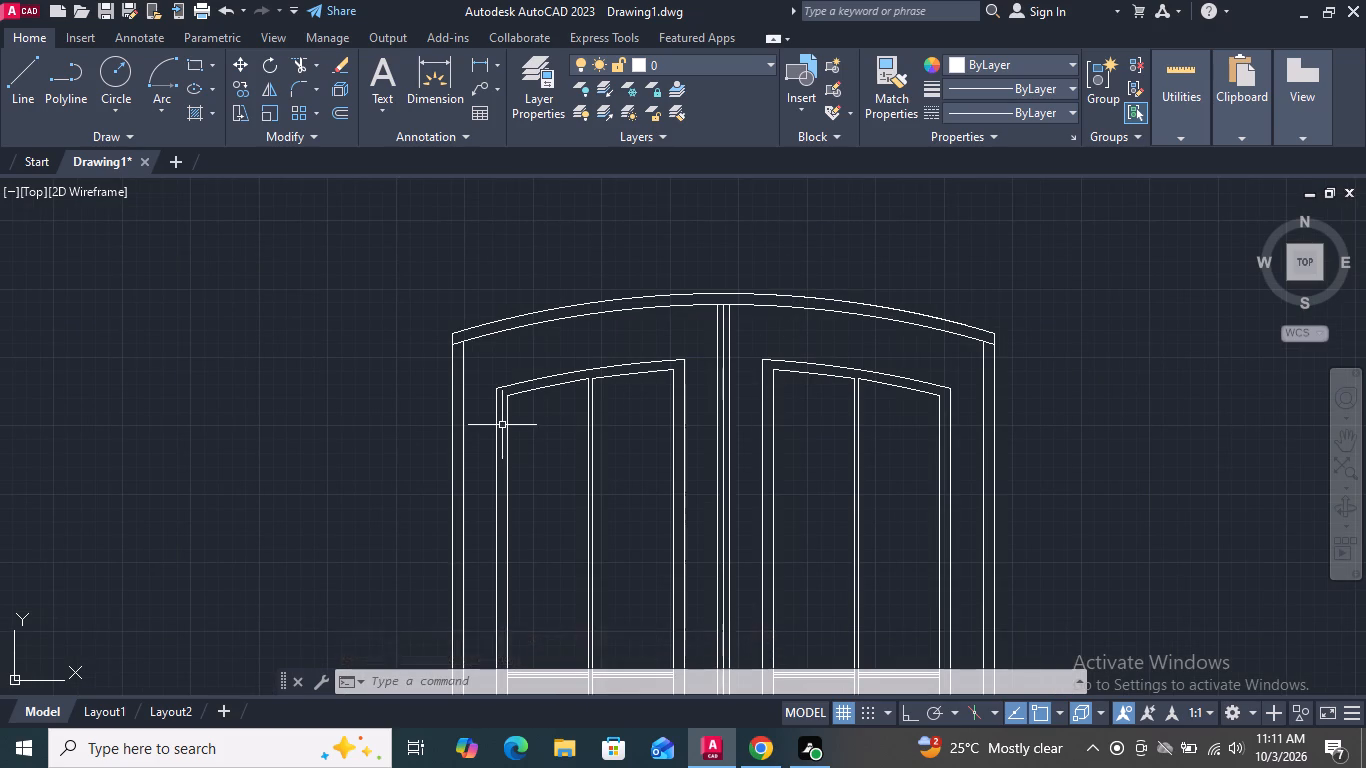
scroll(491, 417, "up", 2)
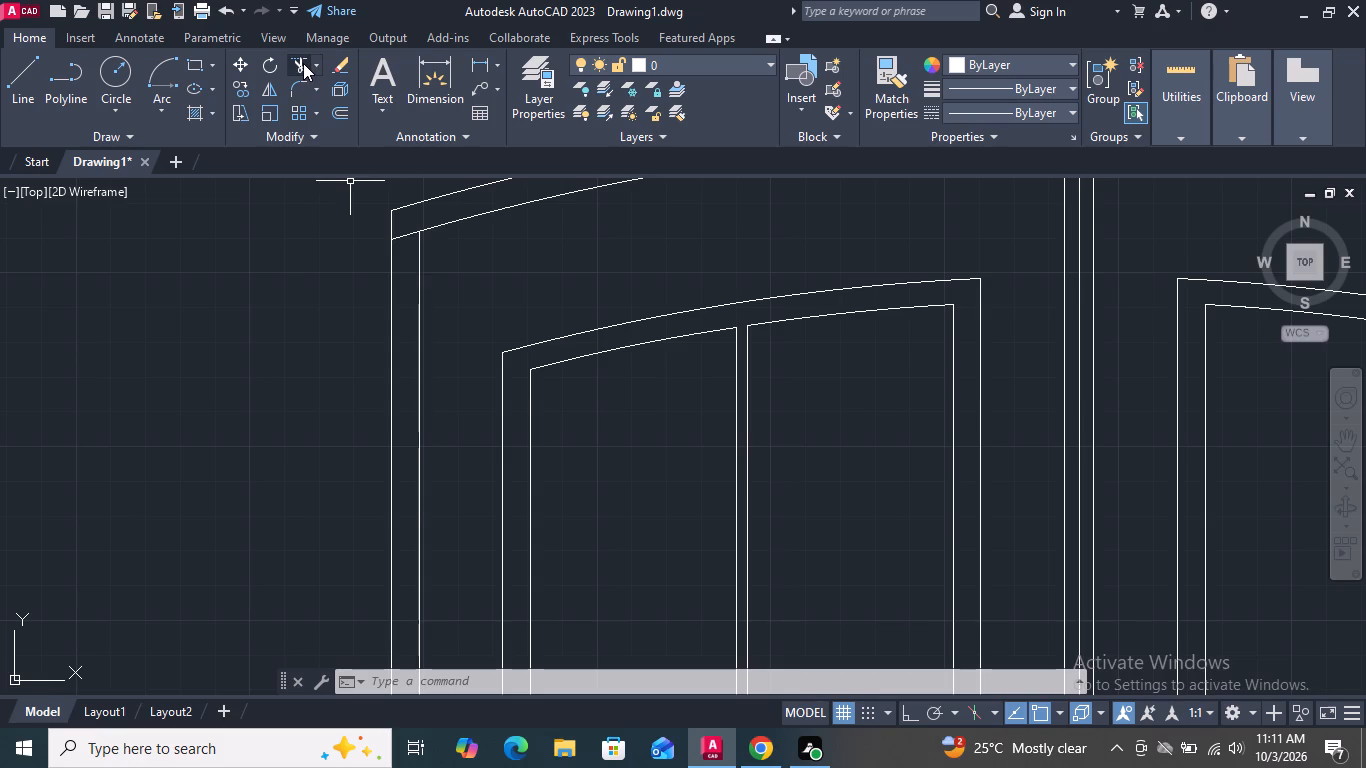
left_click(303, 63)
left_click(400, 242)
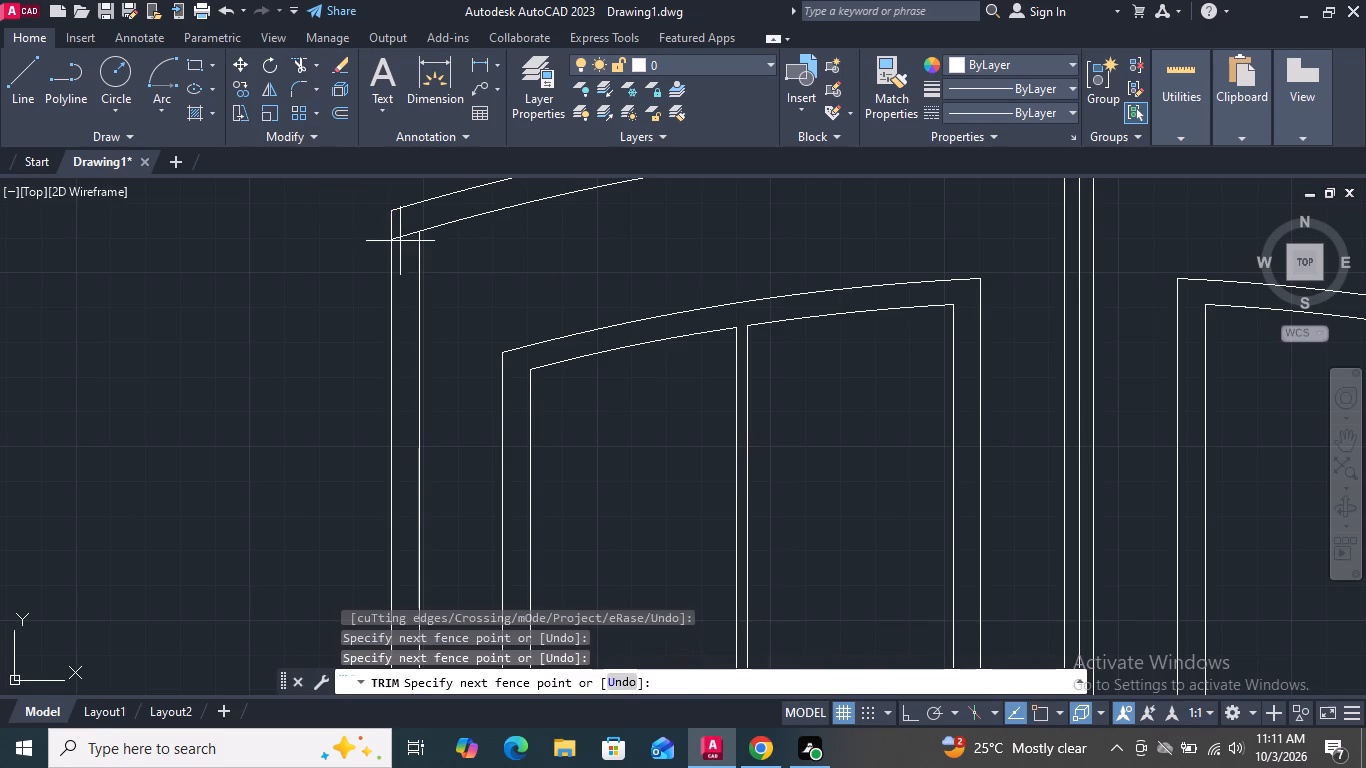
left_click(400, 234)
scroll(343, 353, "down", 2)
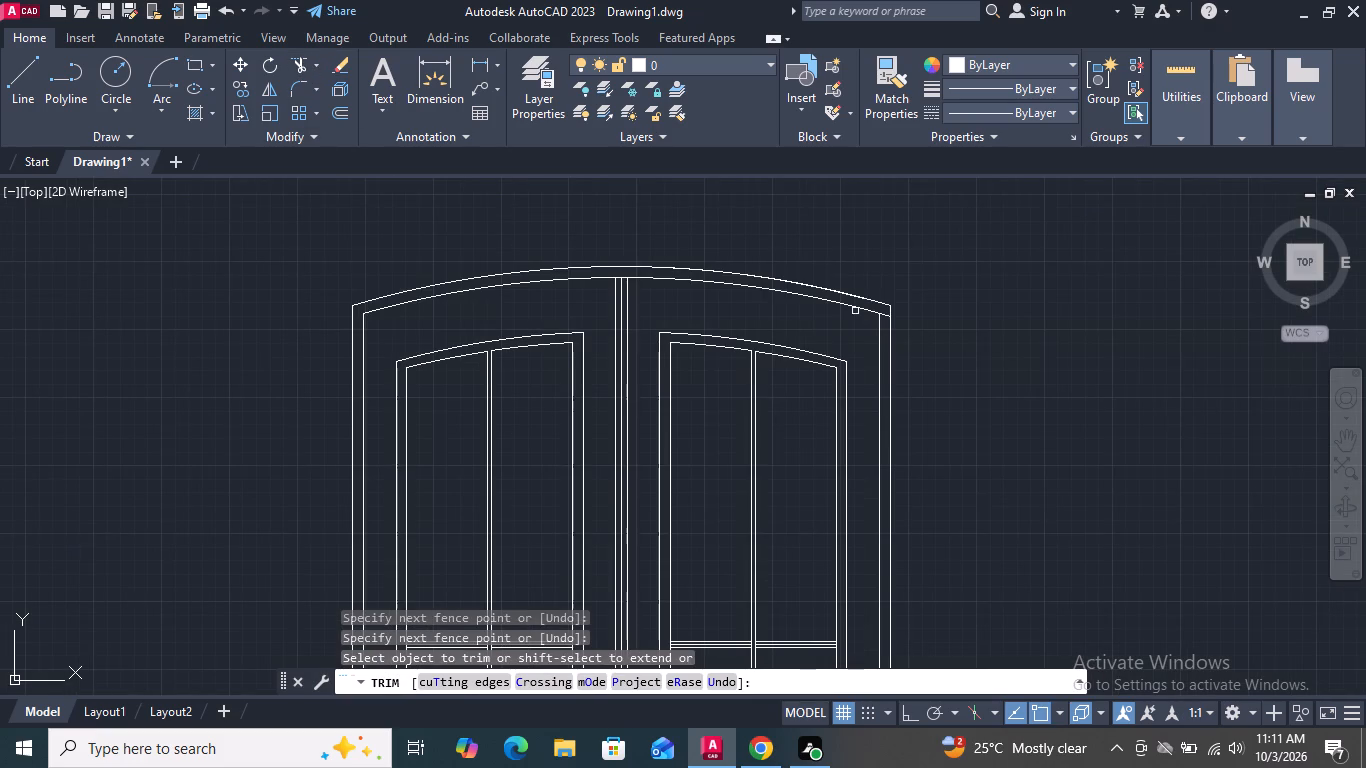
scroll(896, 307, "up", 4)
left_click(863, 323)
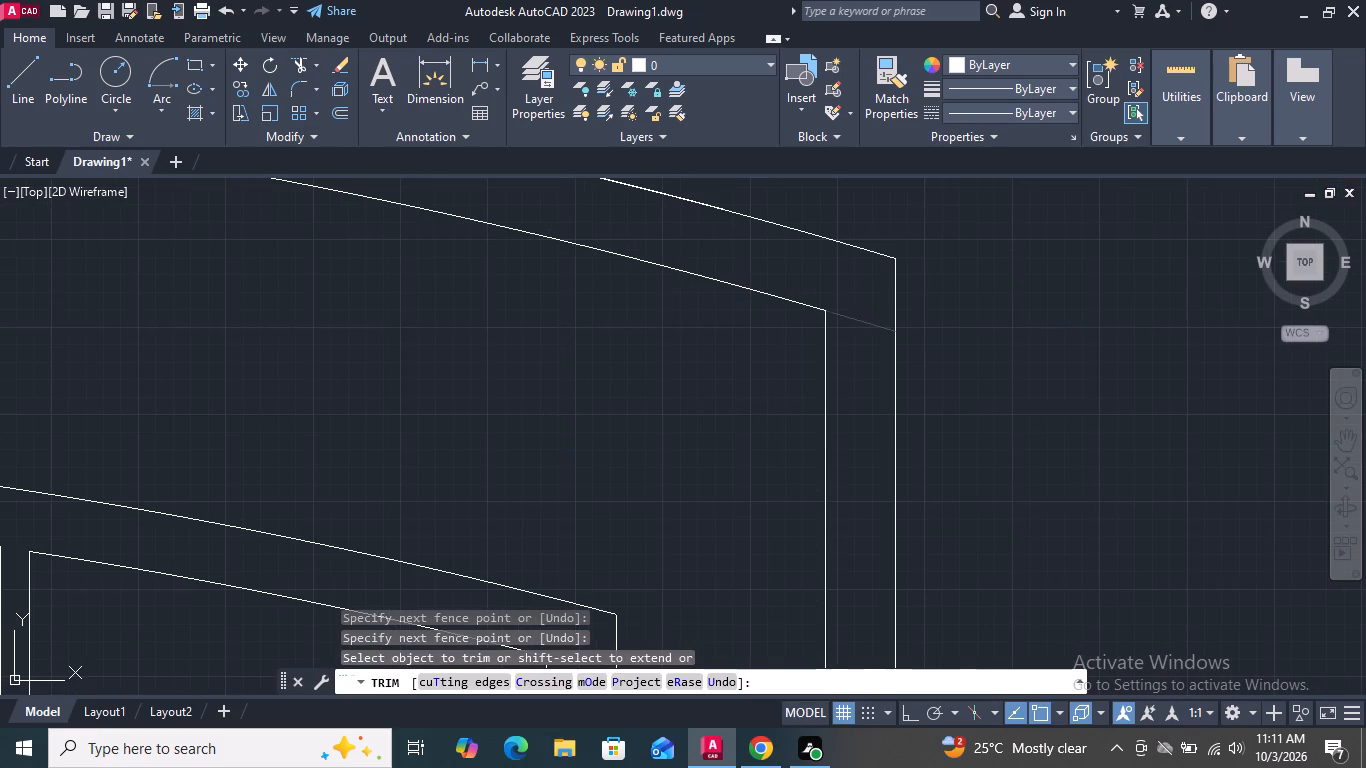
scroll(878, 318, "down", 2)
scroll(1024, 310, "down", 2)
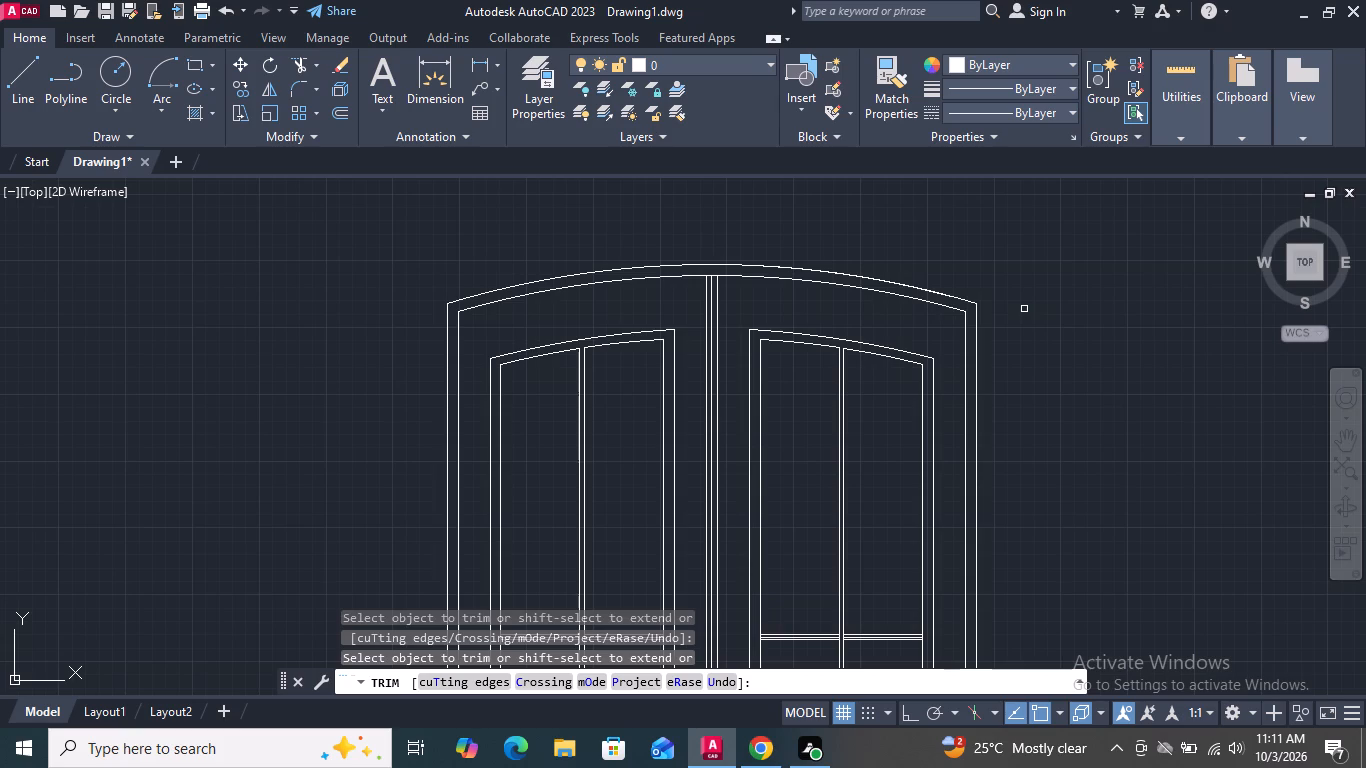
Delete the four small handle circles beside the central mullion of the curved-head double door.
scroll(1024, 309, "down", 1)
middle_click_drag(1024, 307, 1015, 244)
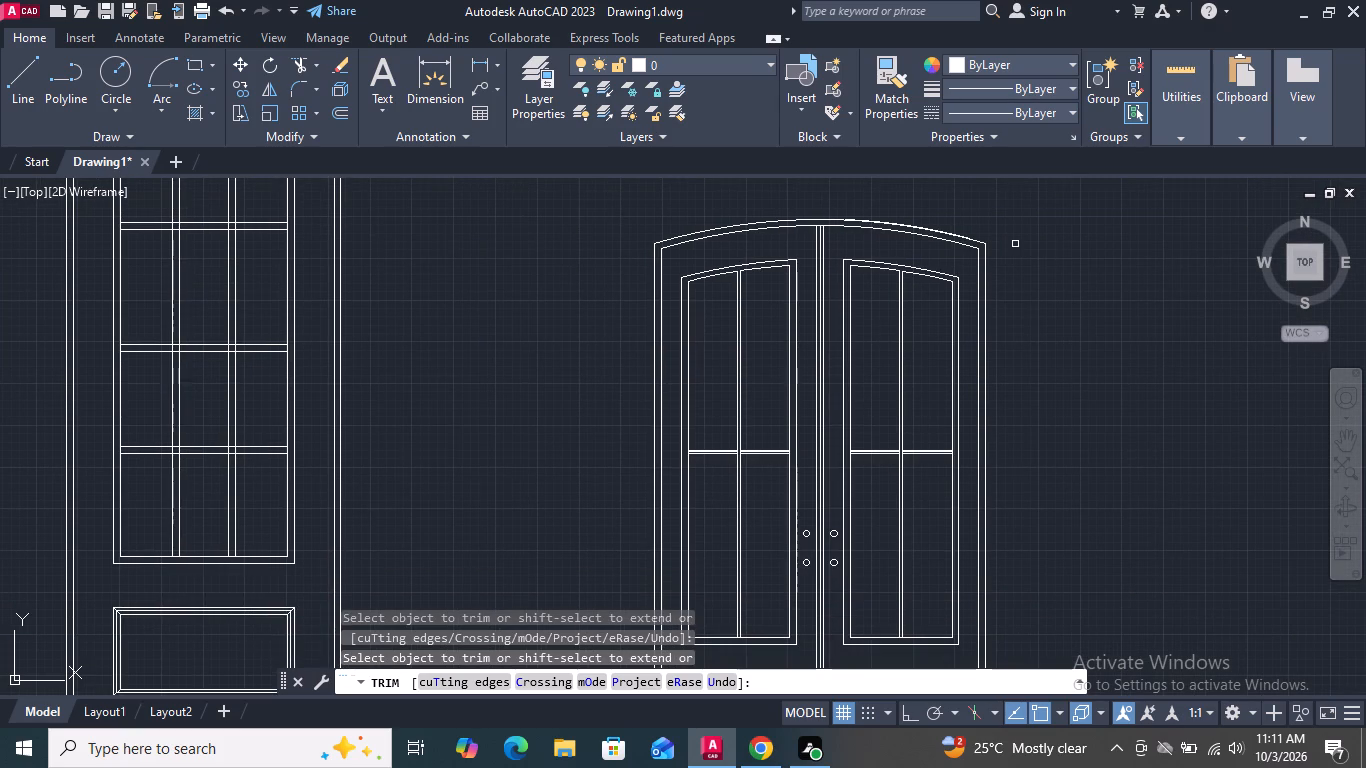
key("Escape")
scroll(845, 584, "up", 3)
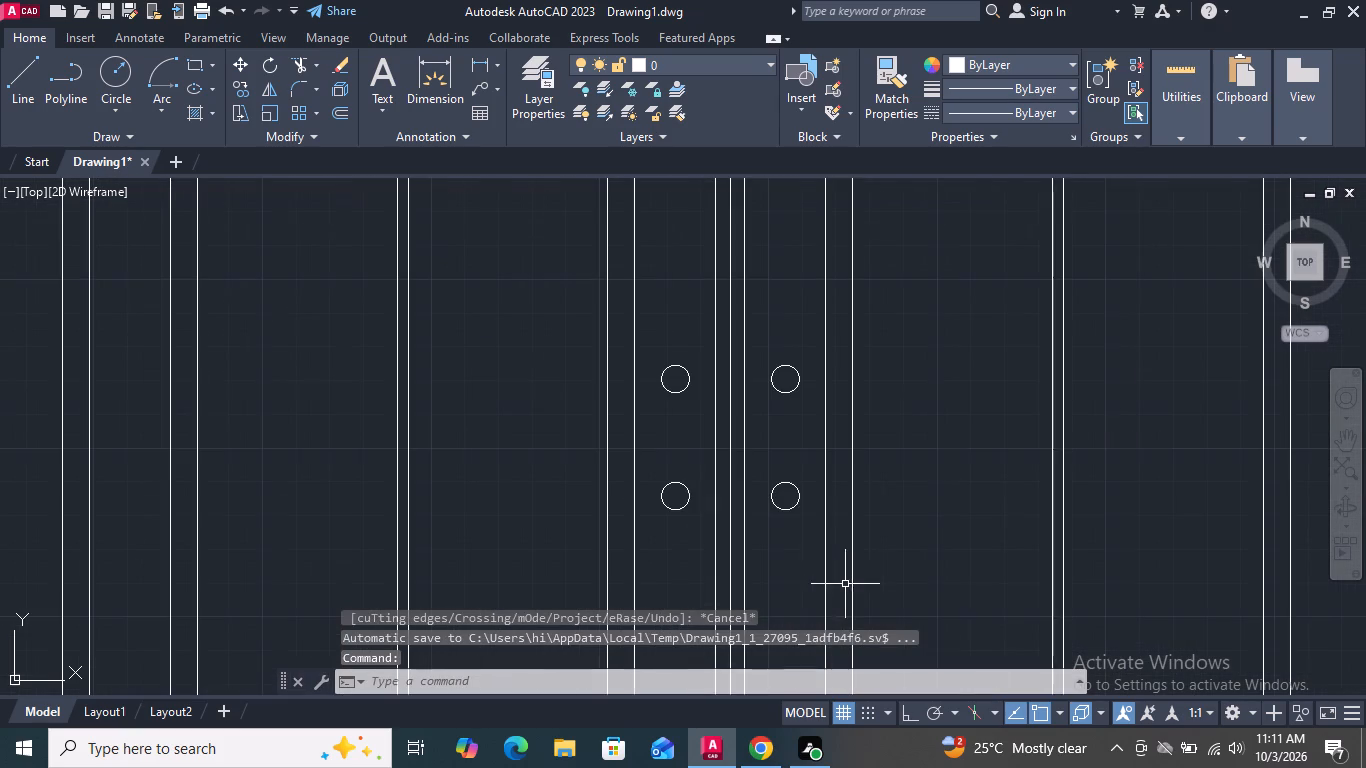
left_click(799, 493)
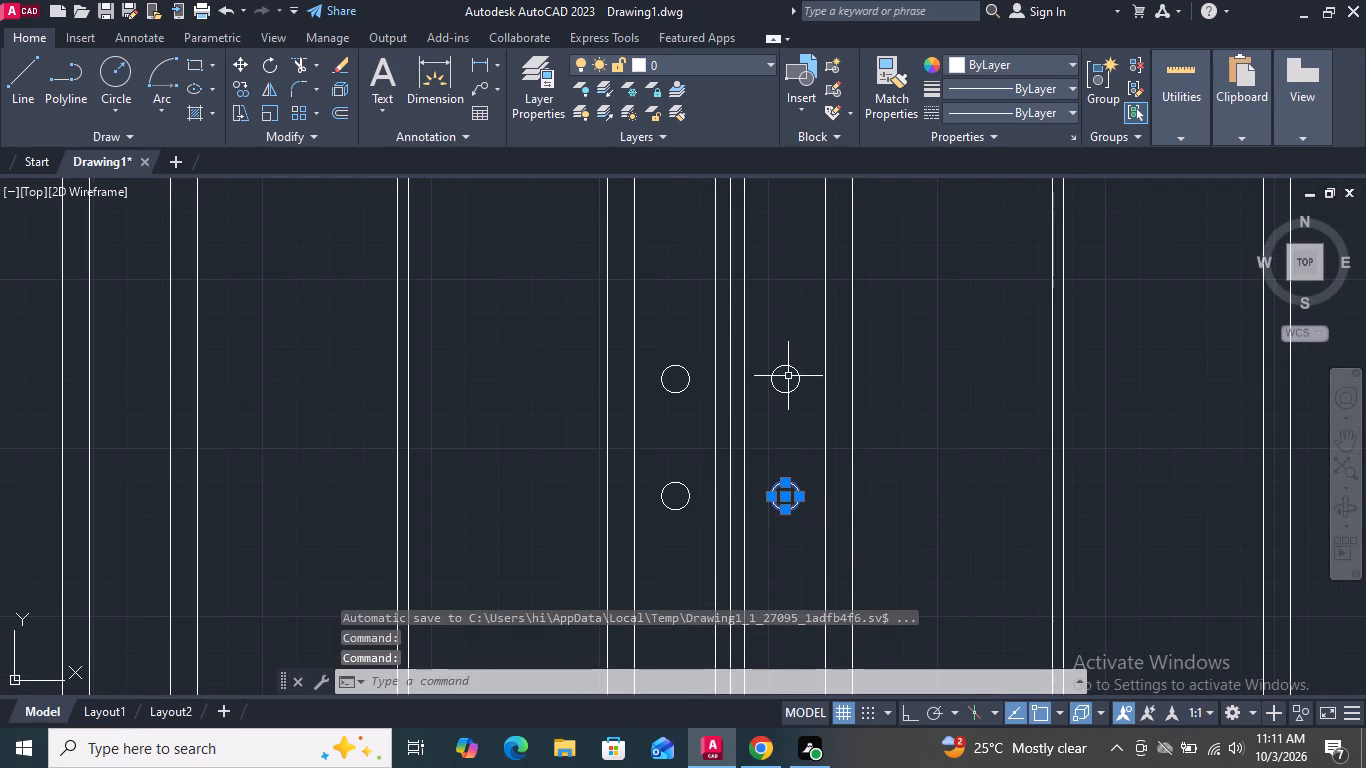
left_click(795, 388)
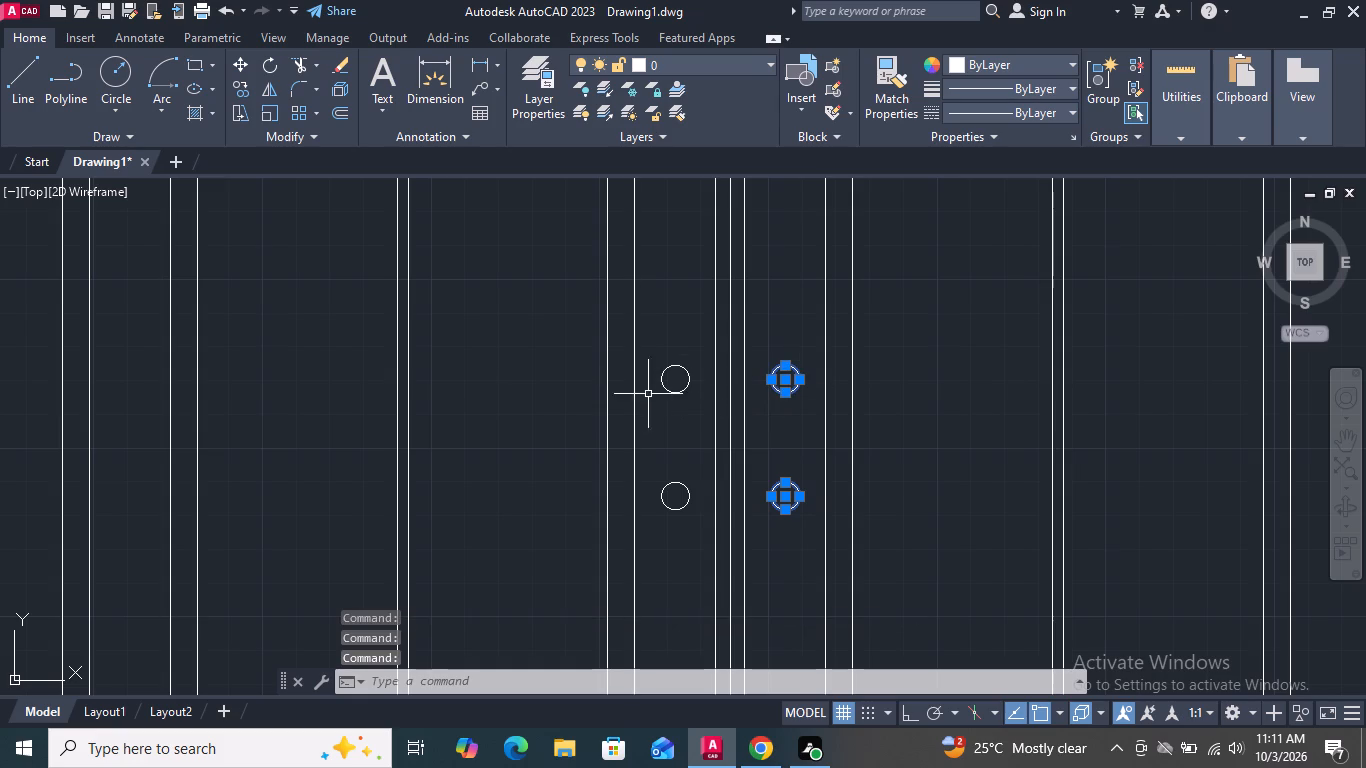
left_click(668, 389)
left_click(685, 485)
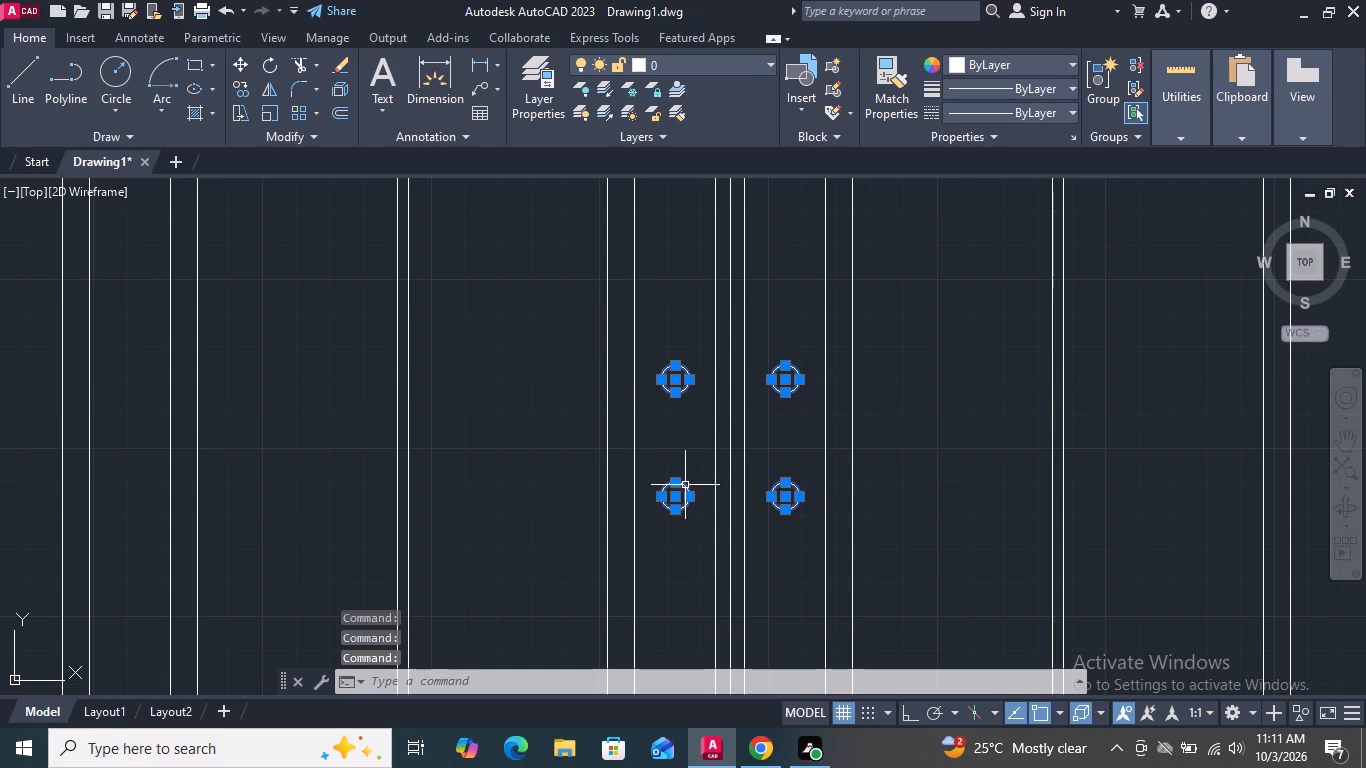
key("Delete")
Delete the vertical and horizontal glazing bars inside the arched upper panels of both door leaves.
scroll(717, 433, "down", 4)
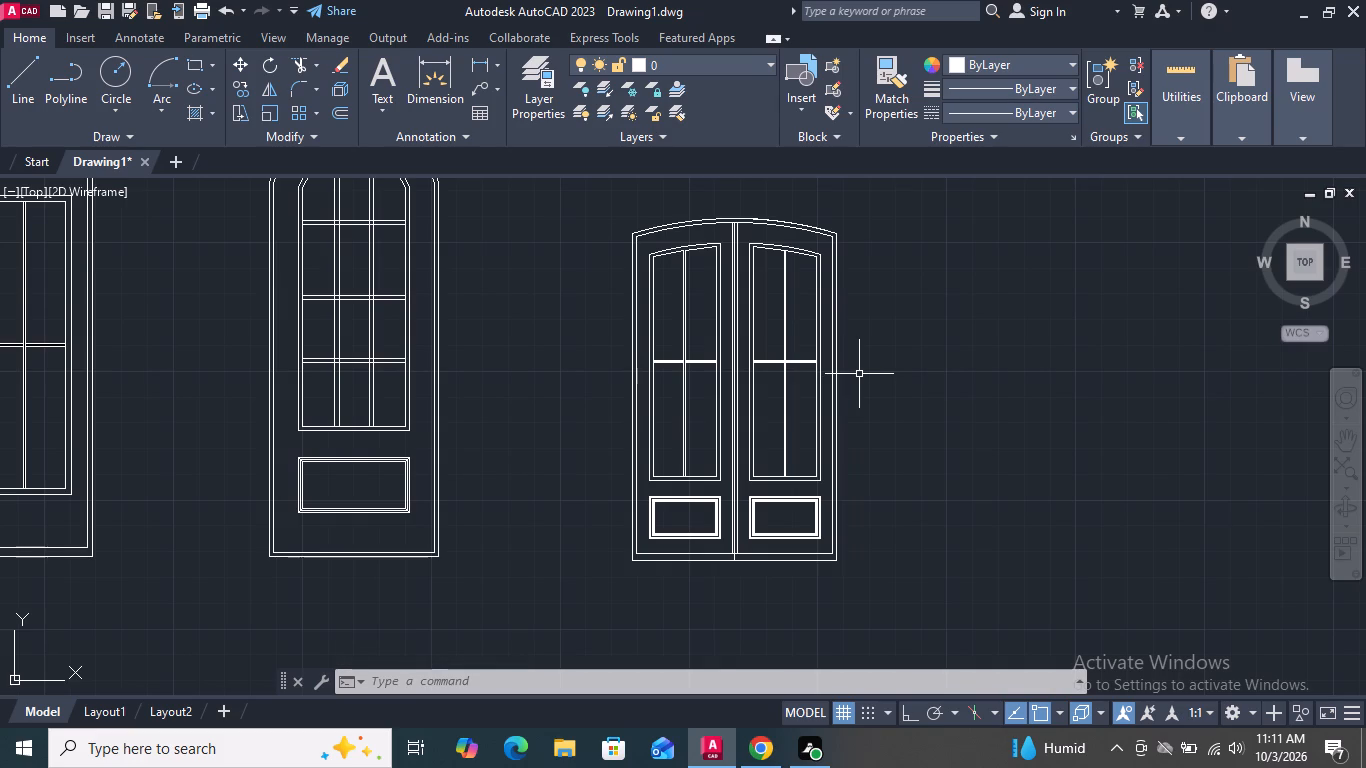
scroll(698, 394, "up", 2)
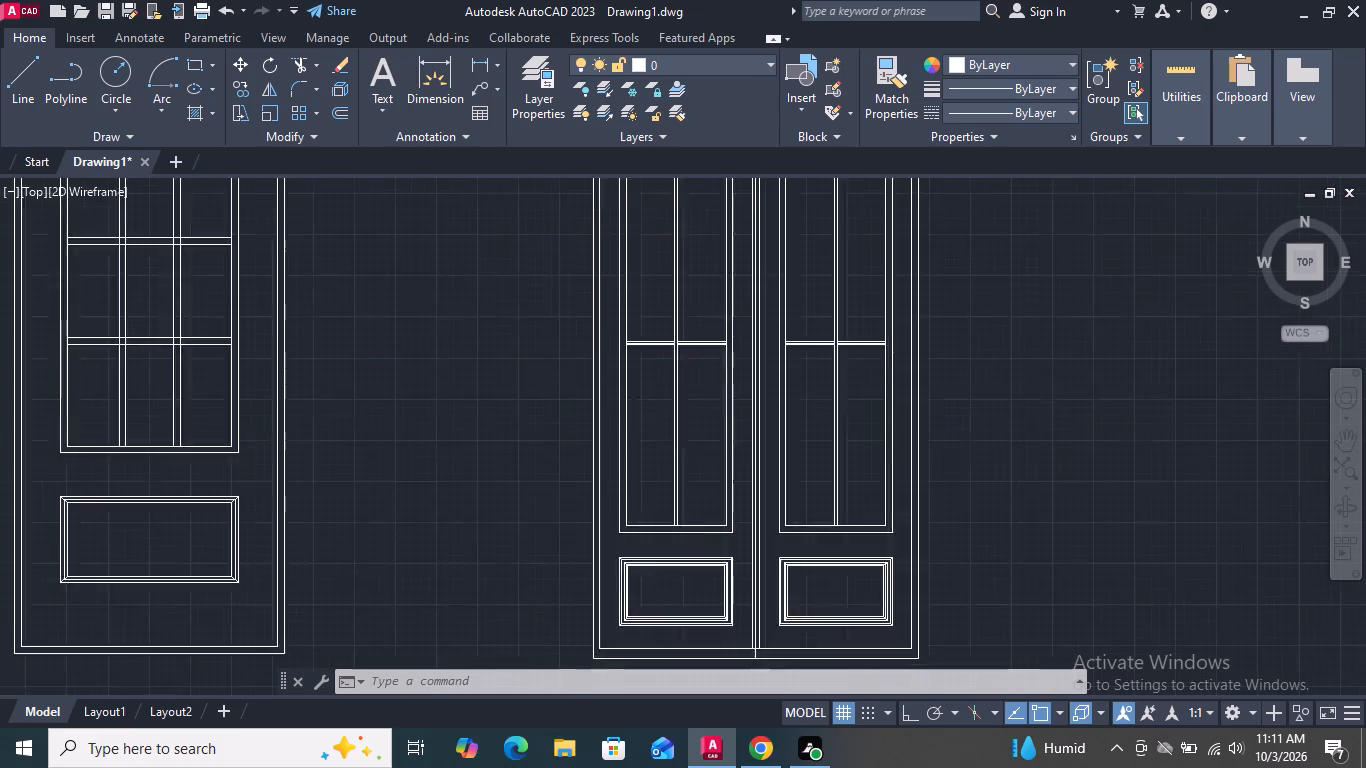
left_click(698, 366)
left_click(613, 281)
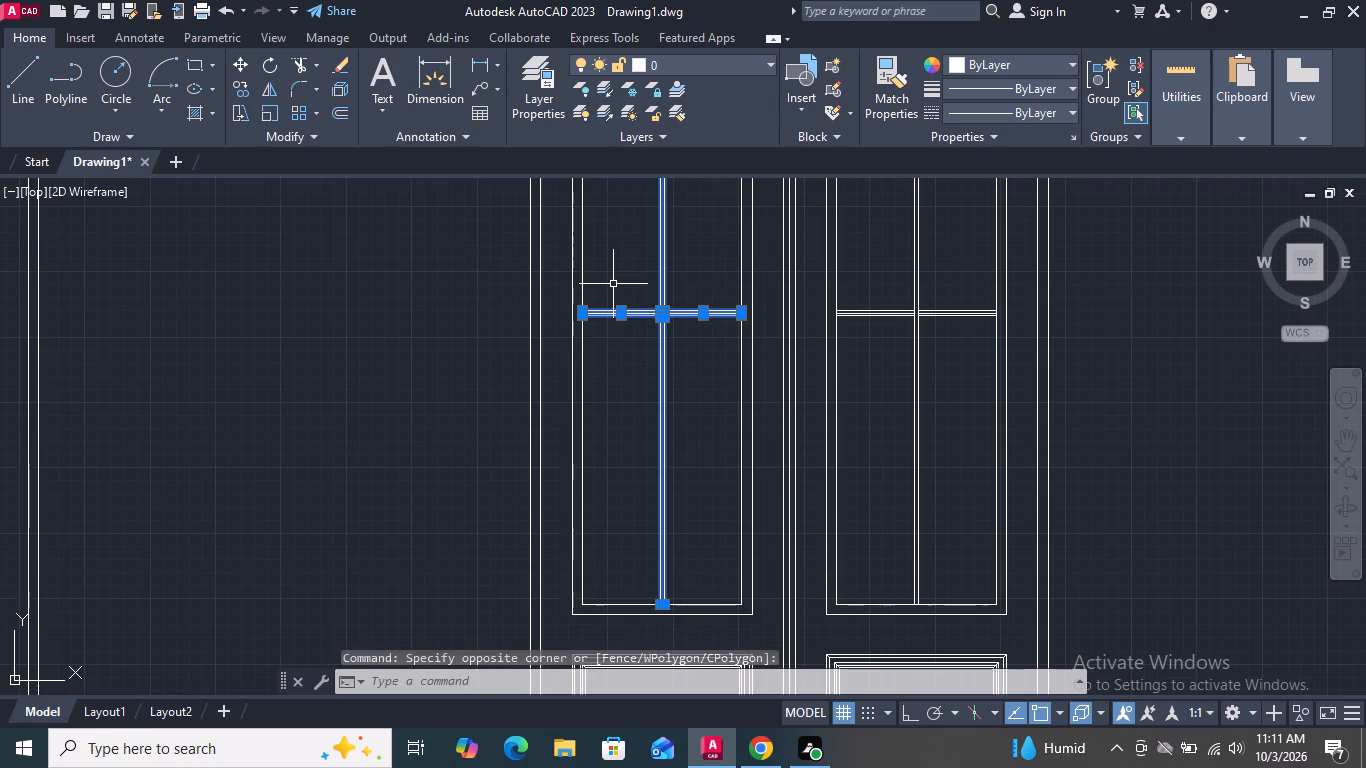
key("Delete")
left_click(937, 336)
left_click(865, 300)
key("Delete")
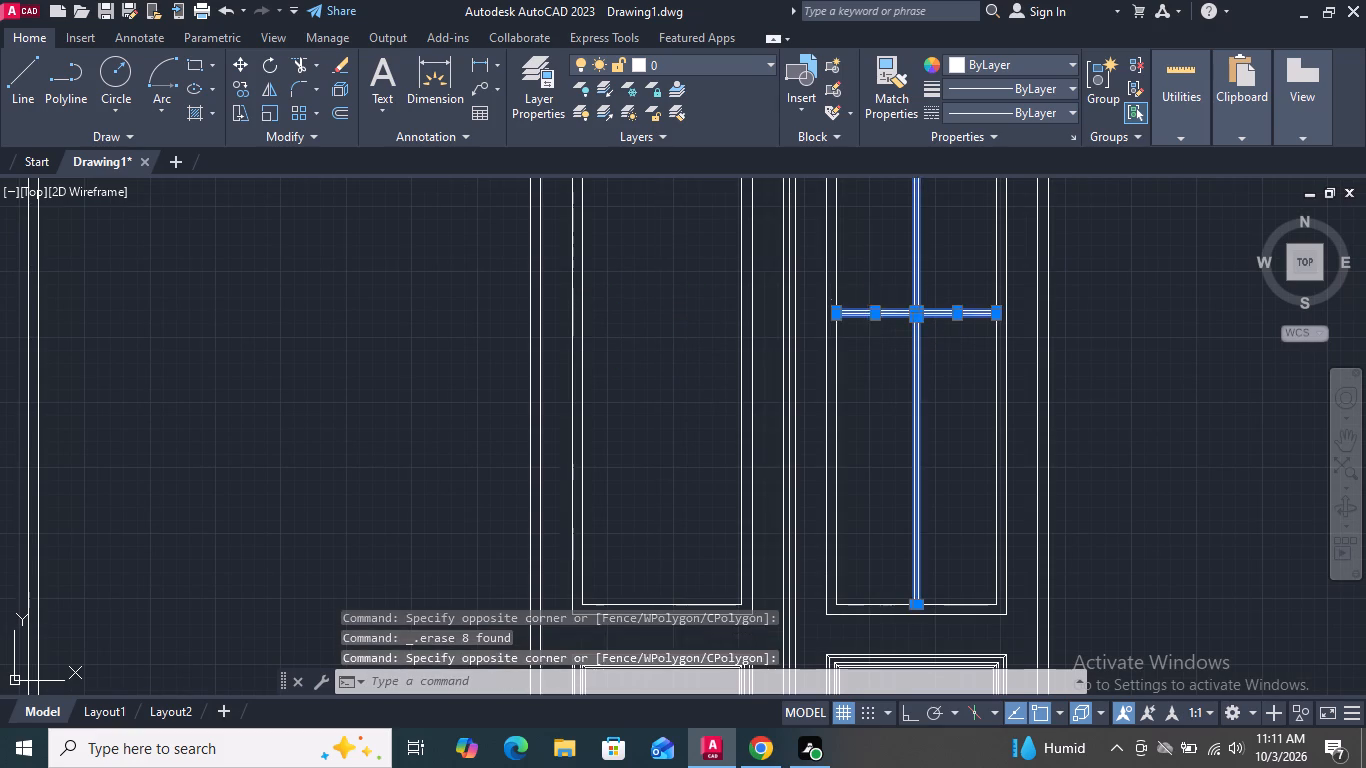
Stretch the bottom edges of the left leaf's upper panel straight up, roughly doubling the gap above the lower panel.
scroll(978, 369, "down", 3)
scroll(950, 455, "up", 1)
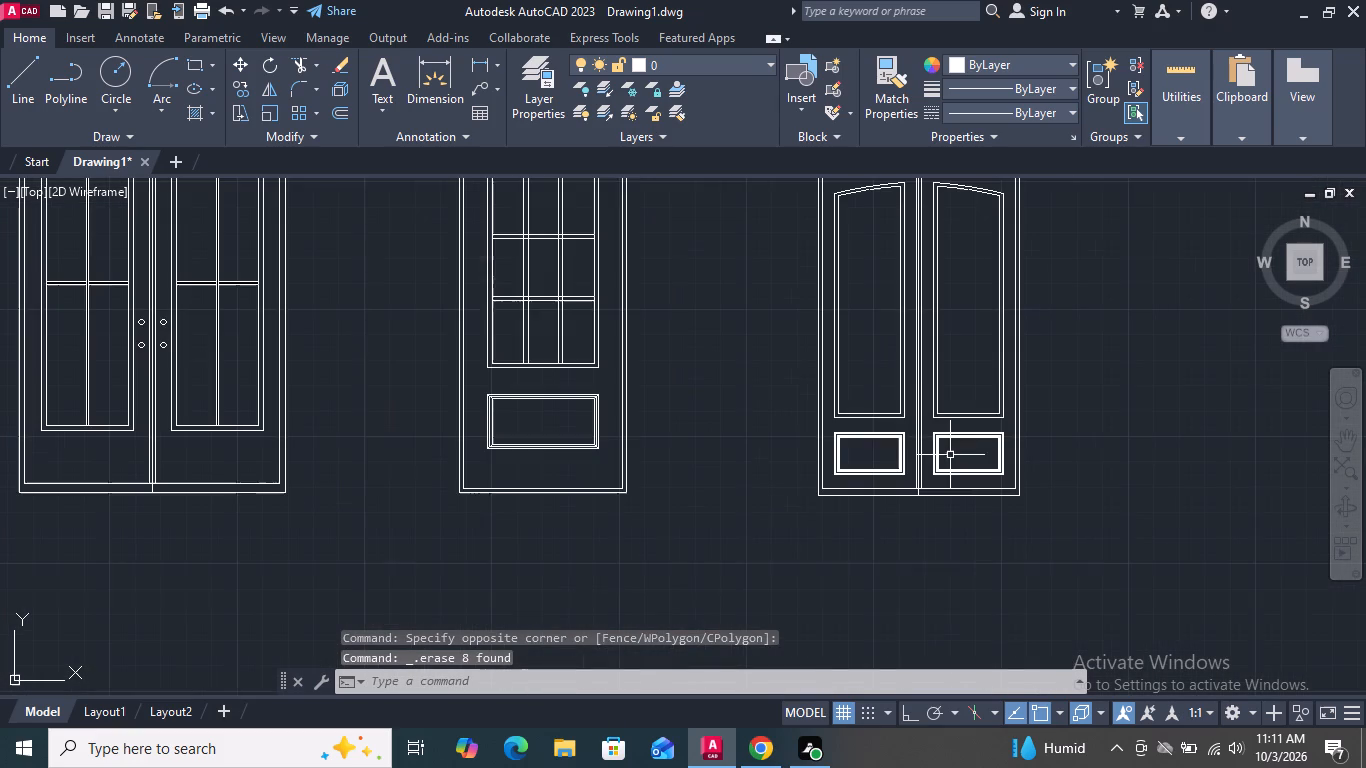
scroll(902, 415, "up", 2)
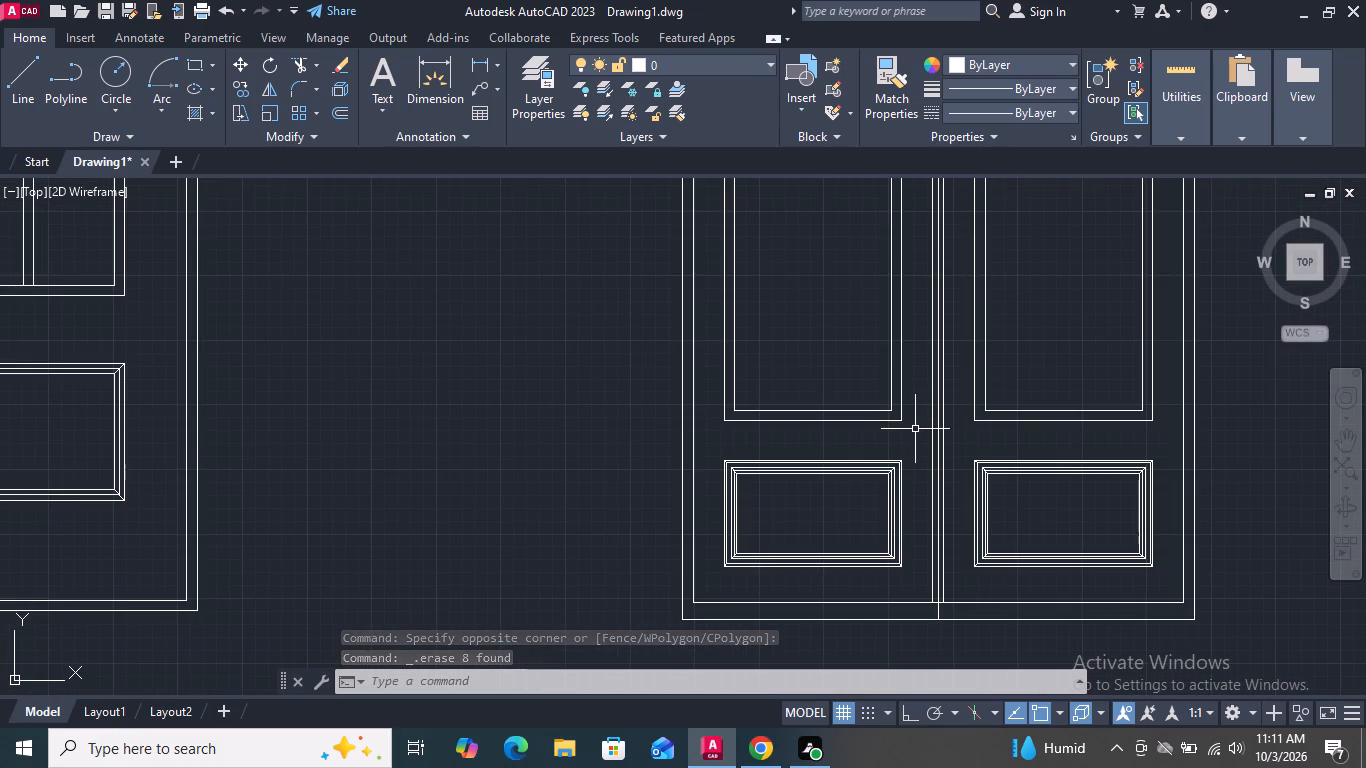
left_click(237, 110)
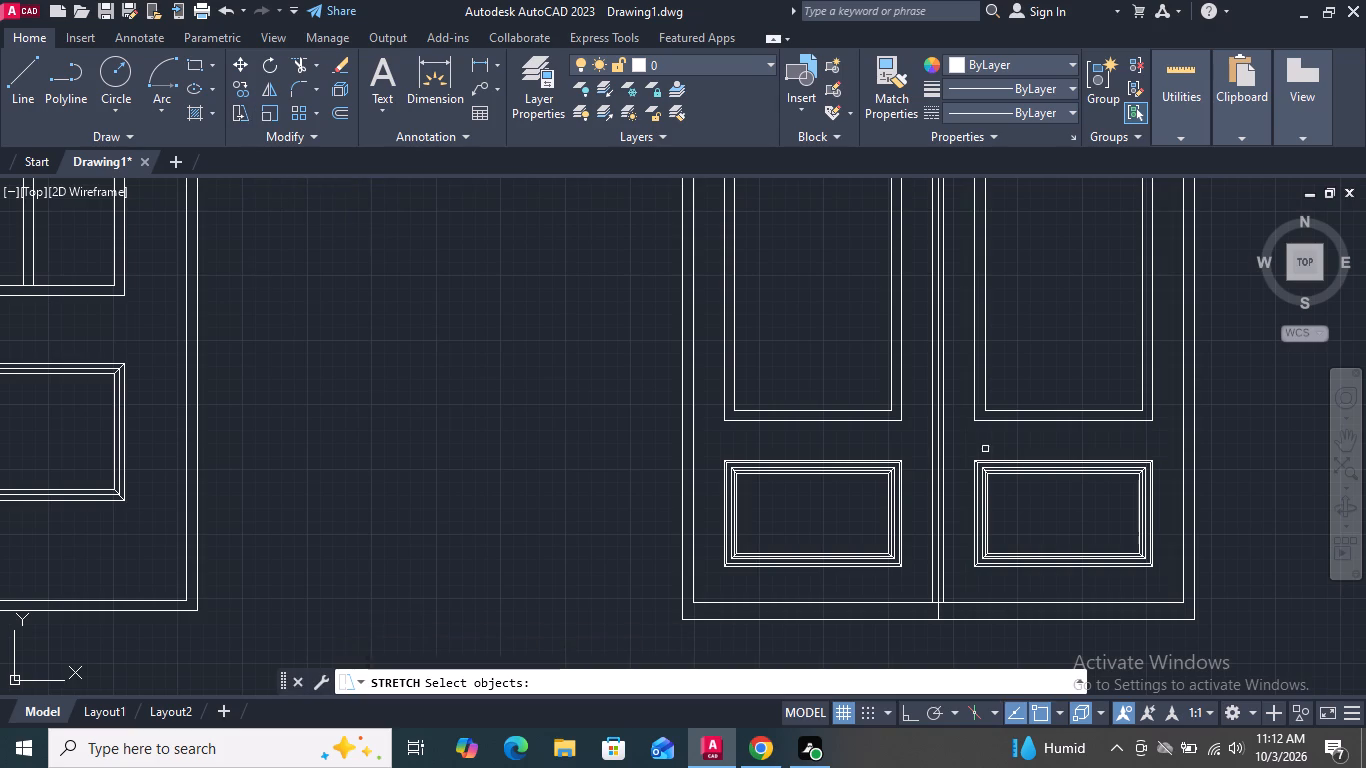
left_click(915, 440)
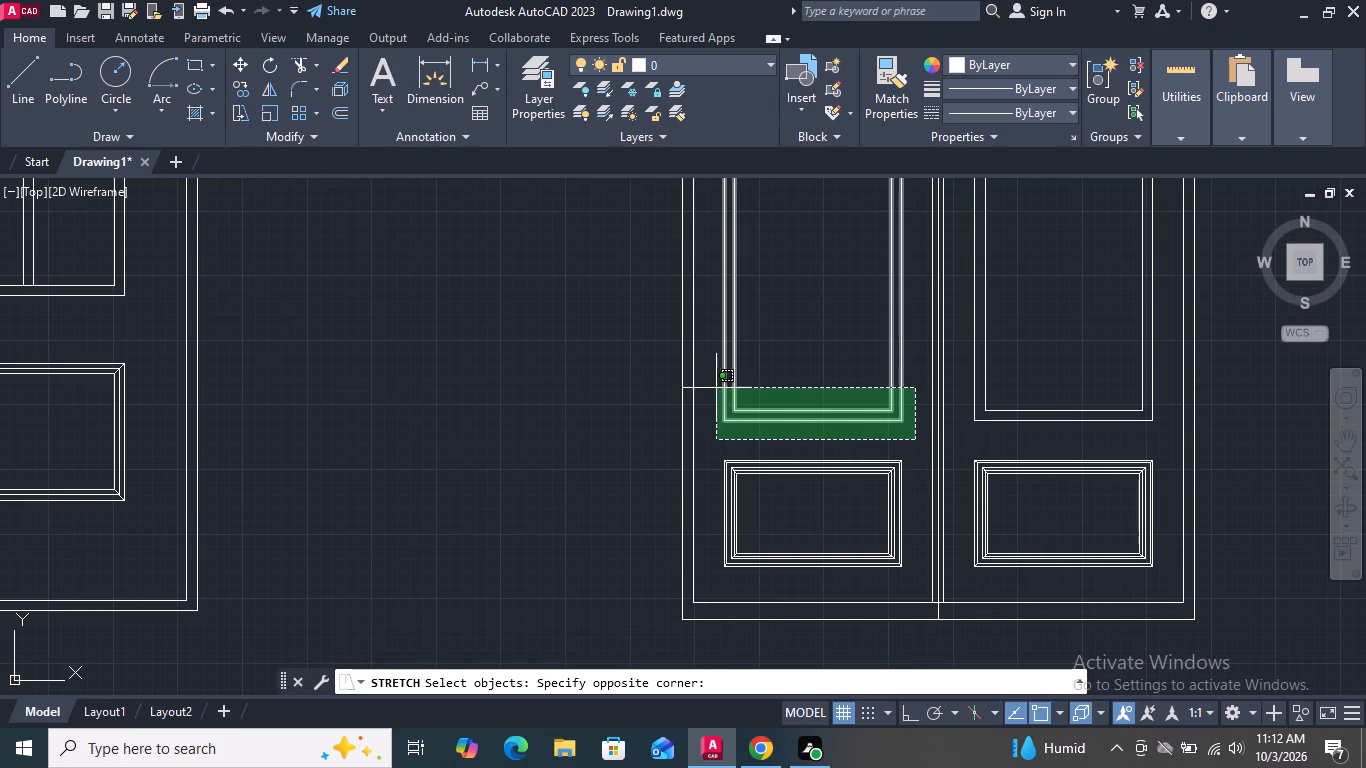
left_click(716, 388)
key("Return")
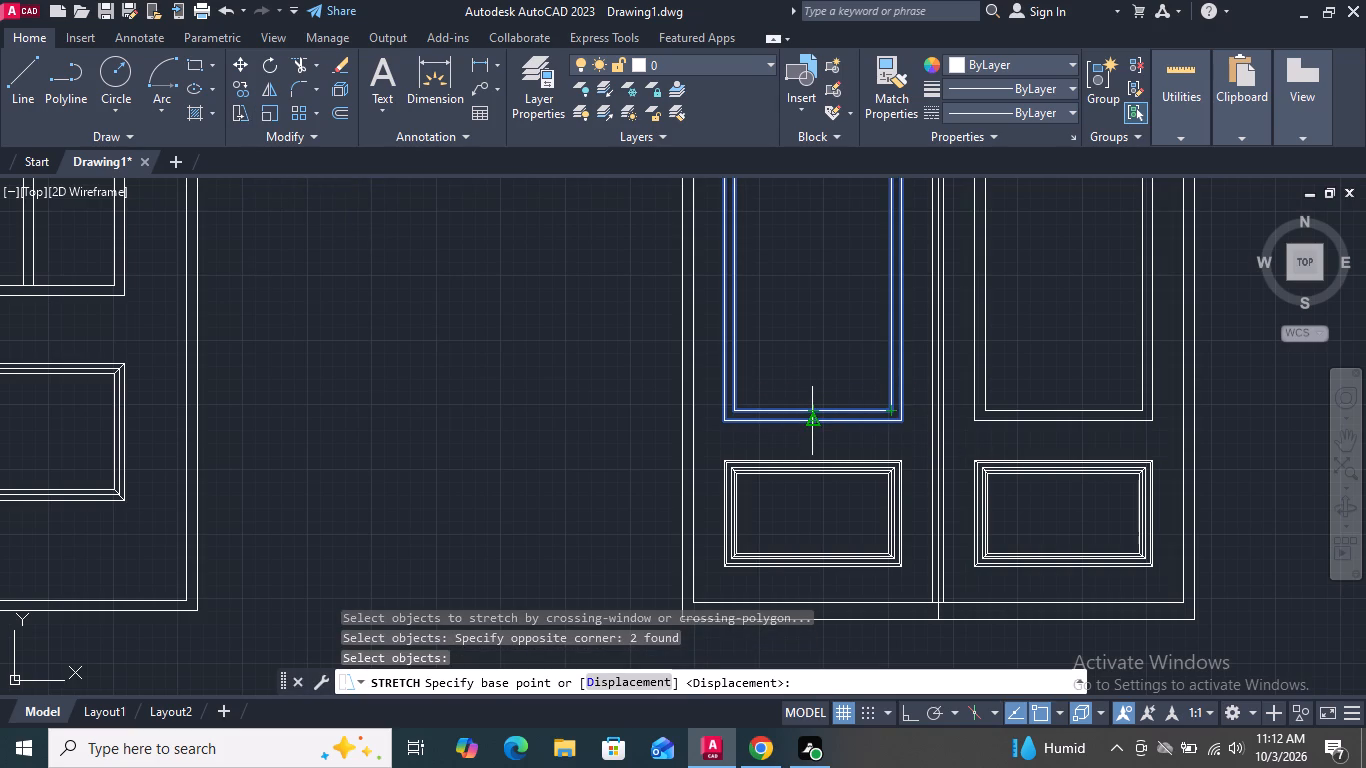
left_click(812, 422)
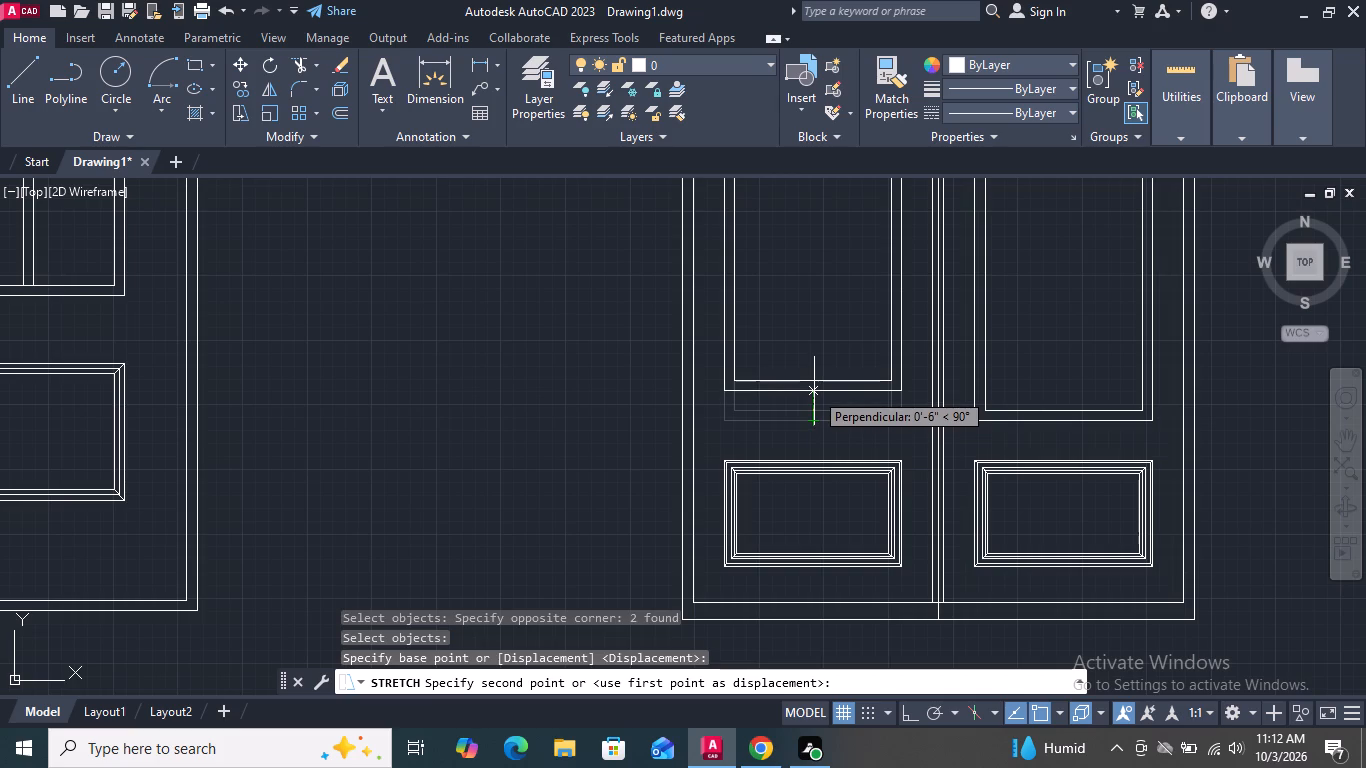
left_click(814, 383)
Stretch the bottom edges of the right leaf's upper panel up to align with the left leaf's upper panel.
scroll(810, 404, "down", 1)
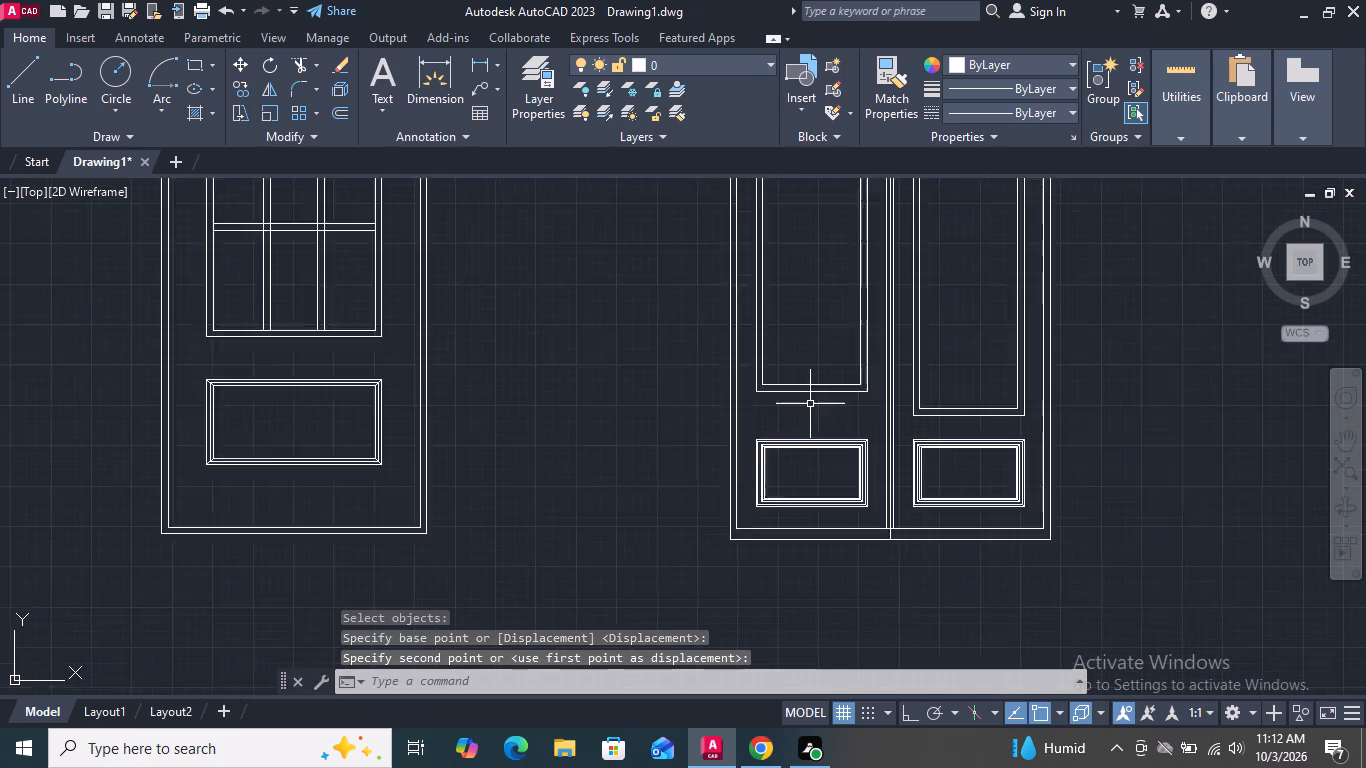
scroll(810, 404, "down", 1)
scroll(914, 401, "up", 2)
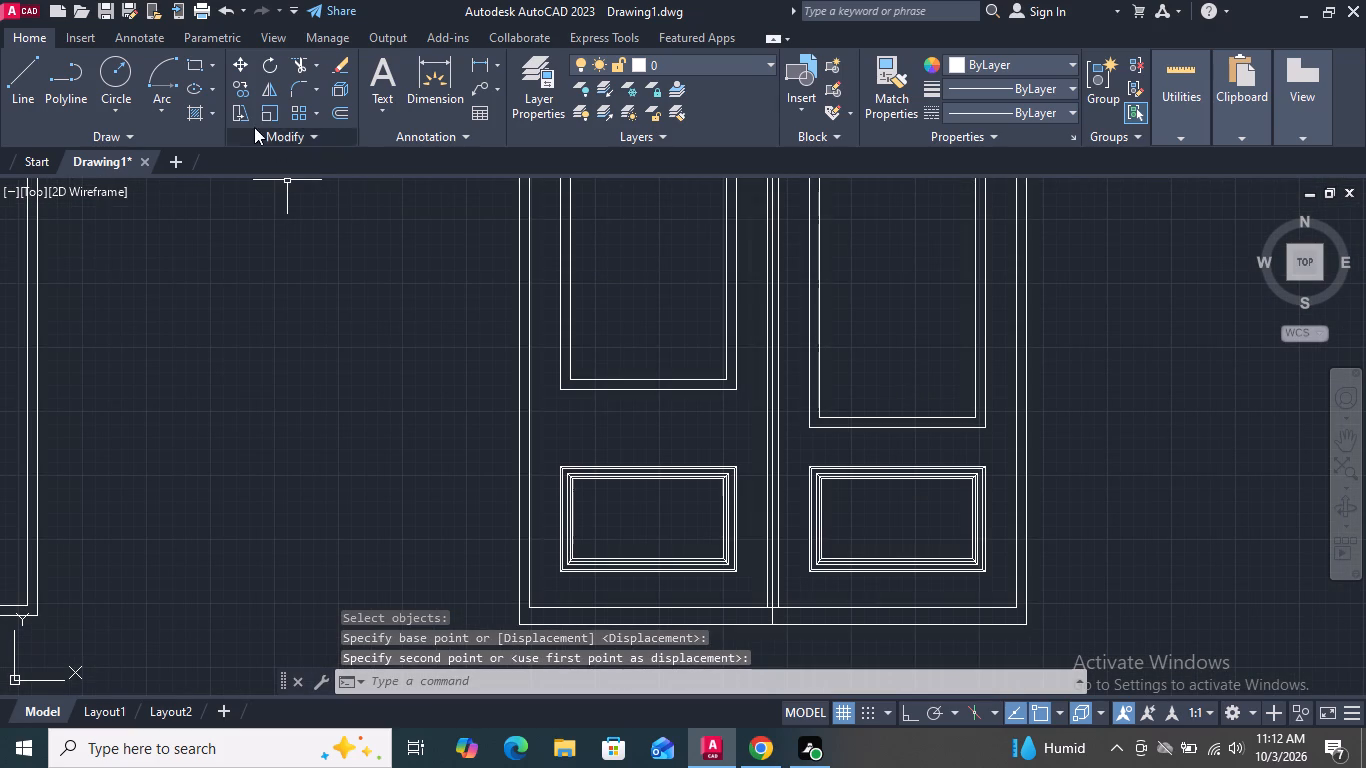
left_click(248, 118)
left_click(998, 440)
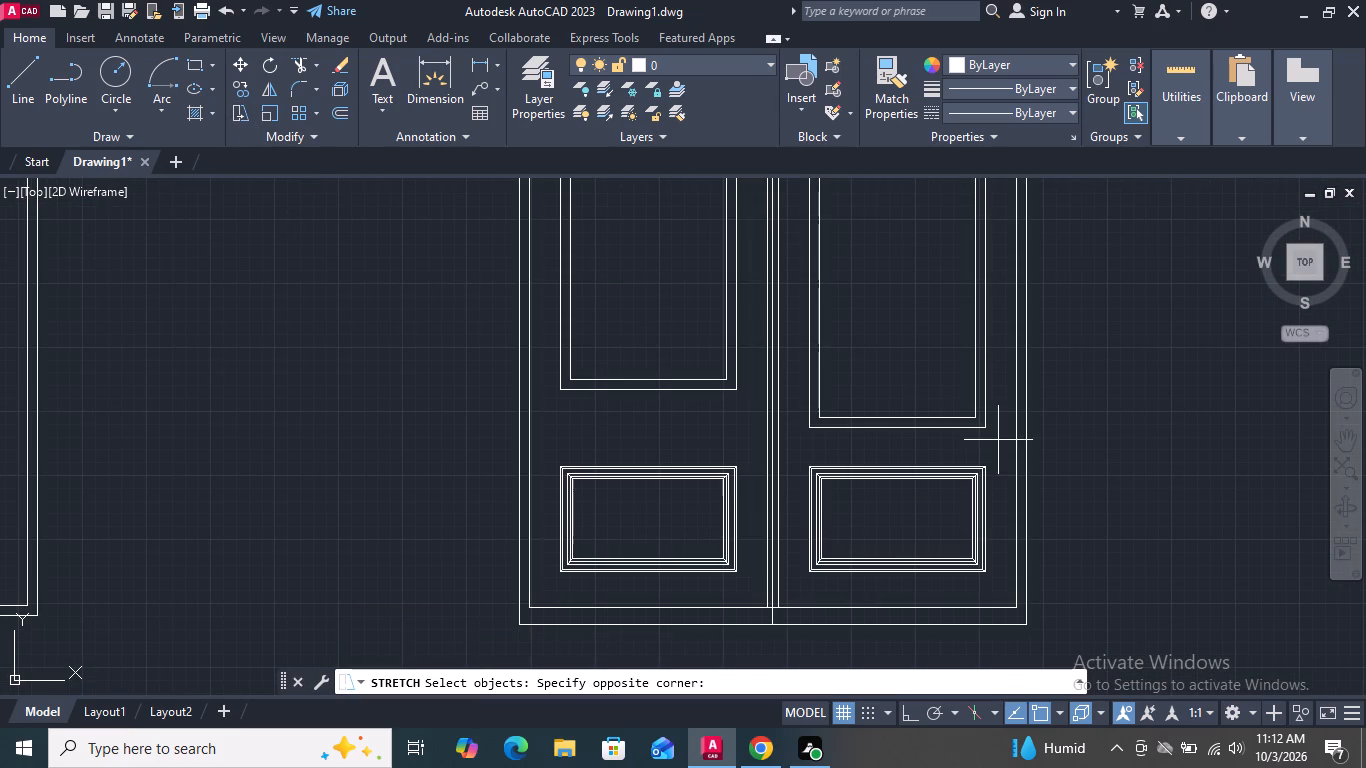
left_click(787, 386)
key("Return")
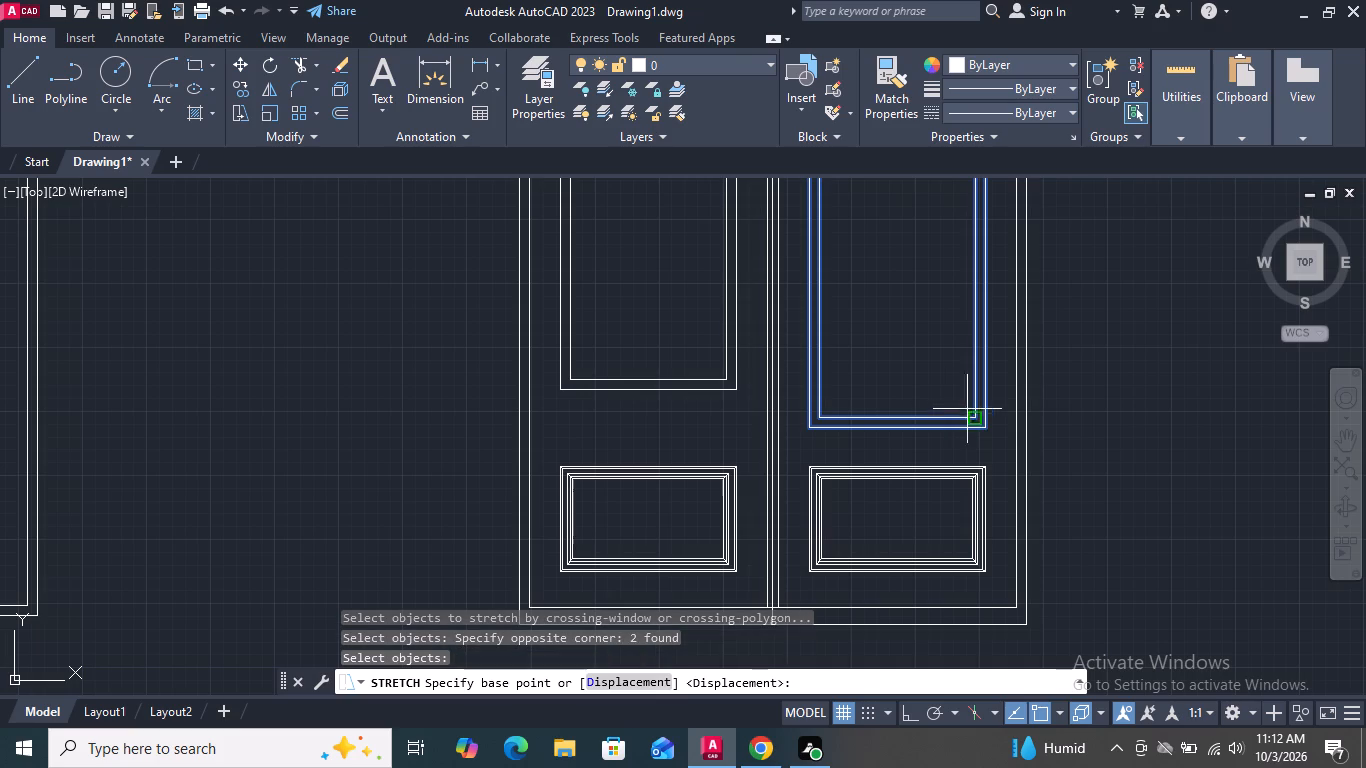
left_click(899, 428)
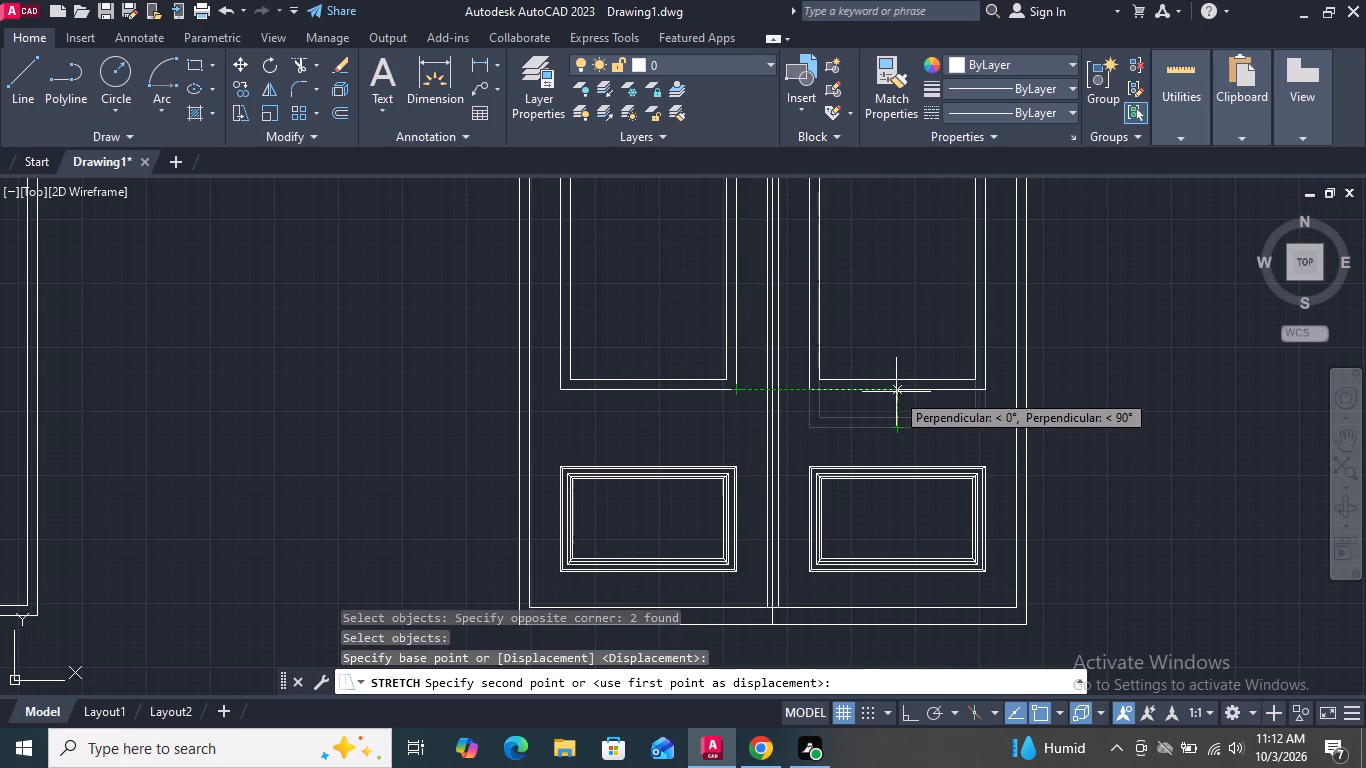
left_click(898, 391)
scroll(942, 451, "down", 1)
key("Escape")
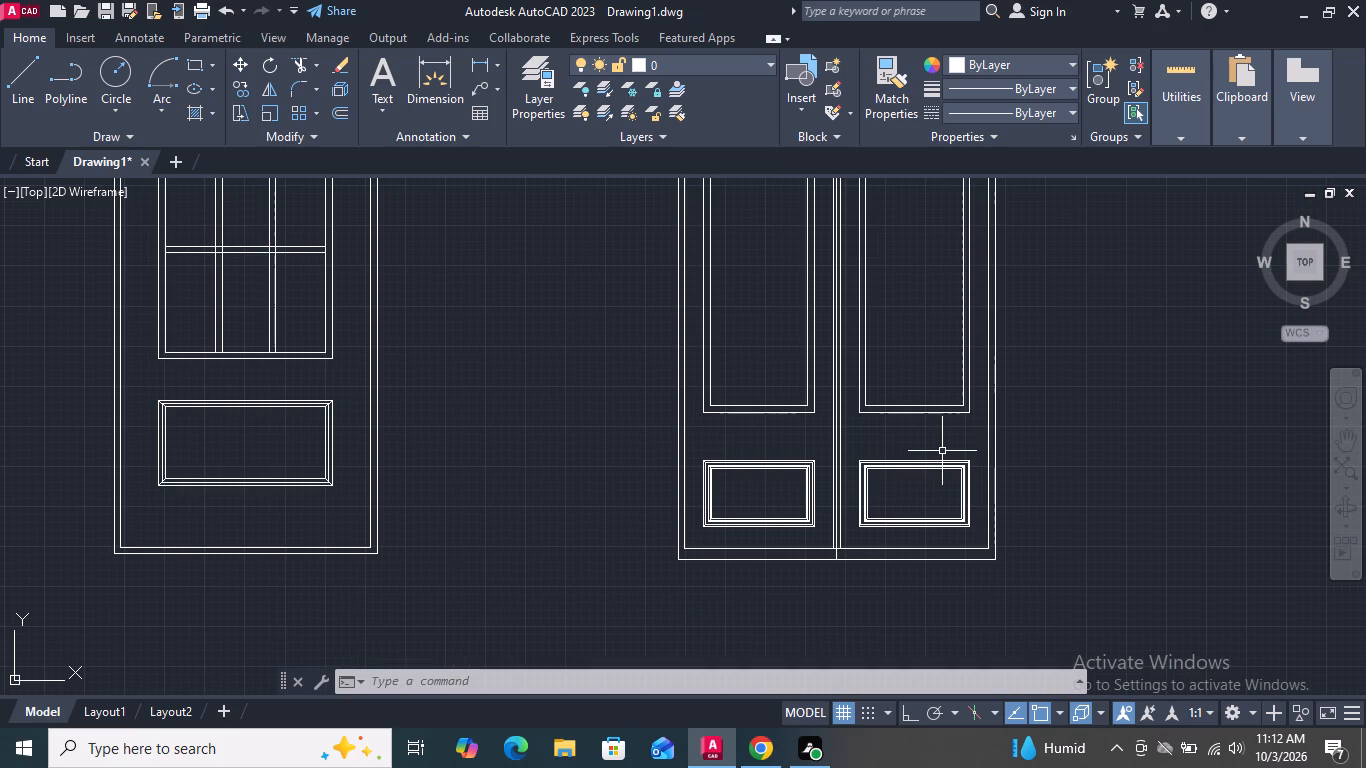
Stretch the top of the left leaf's lower moulded panel up by about 5 inches.
scroll(854, 533, "up", 1)
scroll(617, 442, "up", 1)
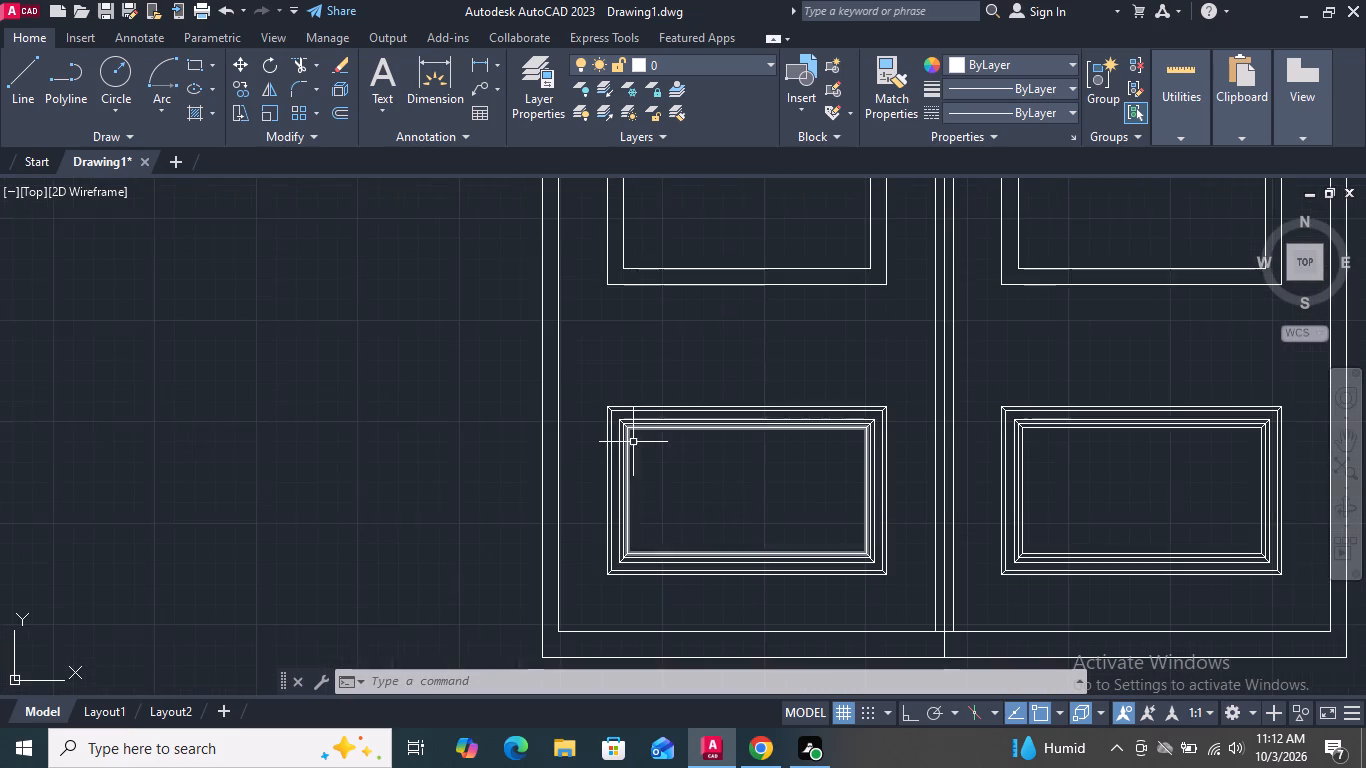
left_click(235, 109)
scroll(787, 406, "up", 2)
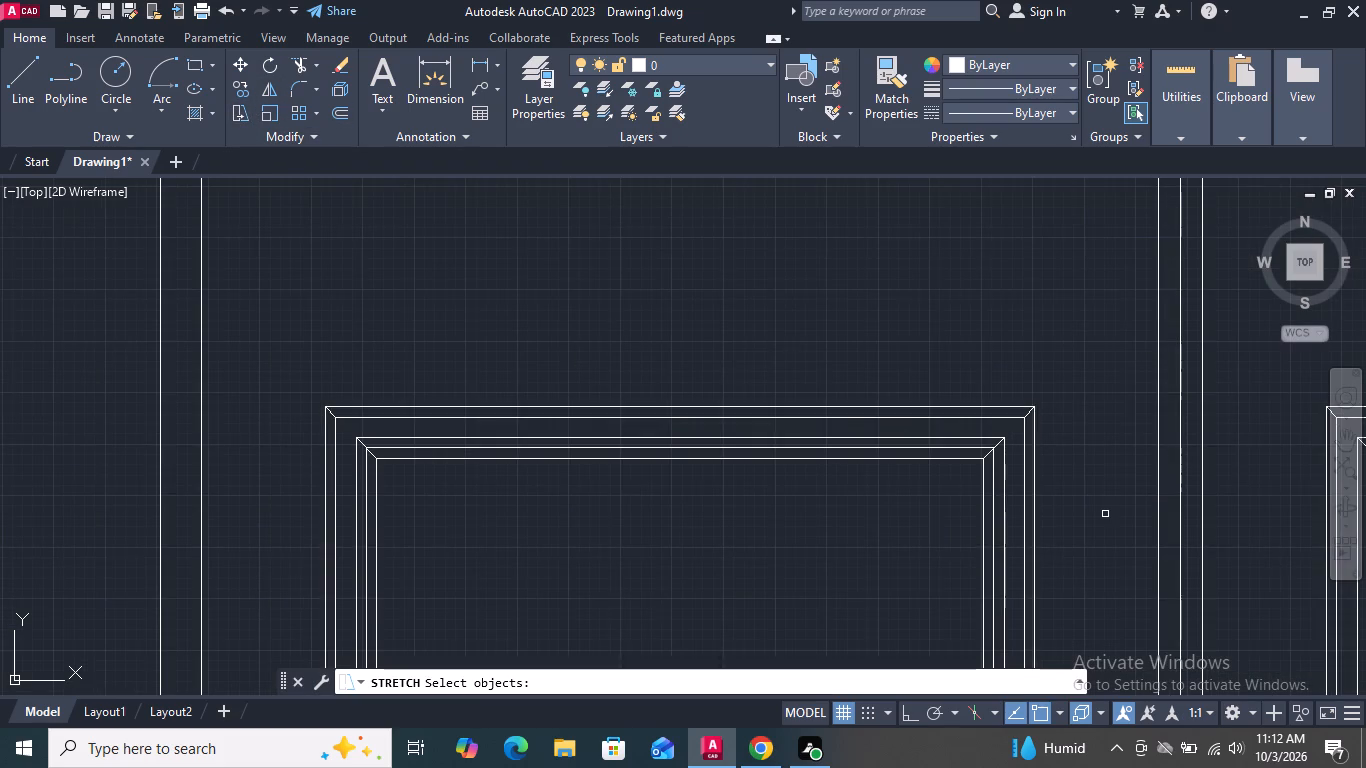
scroll(1105, 514, "down", 1)
left_click(1105, 514)
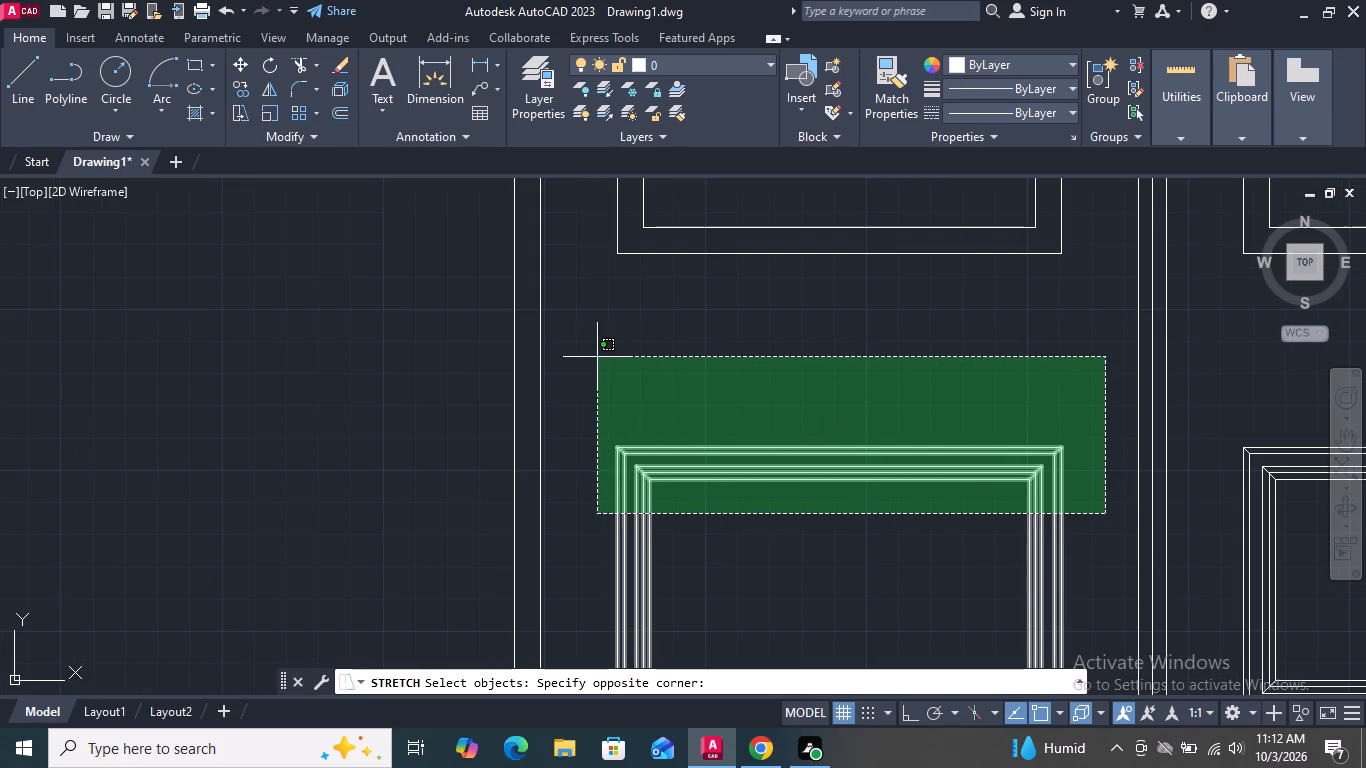
left_click(588, 355)
key("Return")
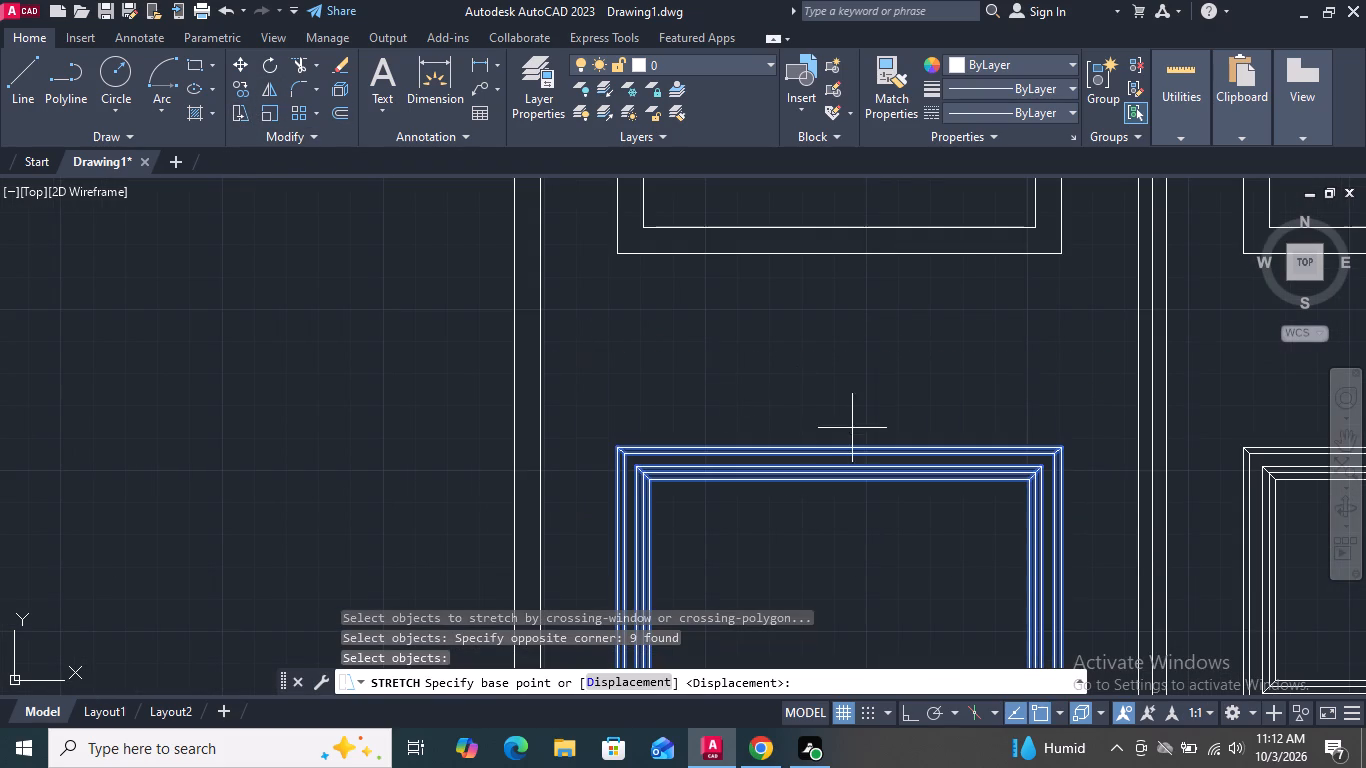
left_click(836, 447)
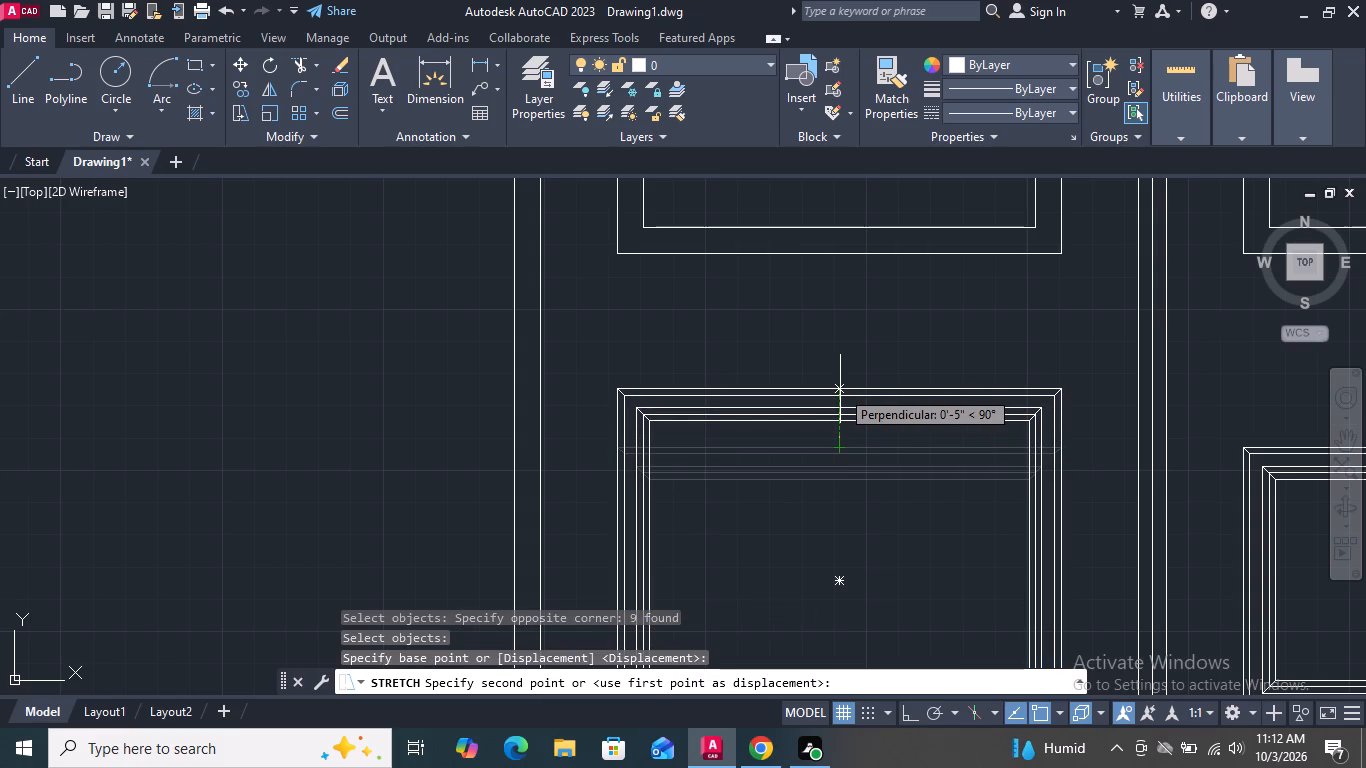
left_click(838, 388)
Stretch the top of the right leaf's lower moulded panel up to align with the left leaf's lower panel.
scroll(838, 369, "down", 2)
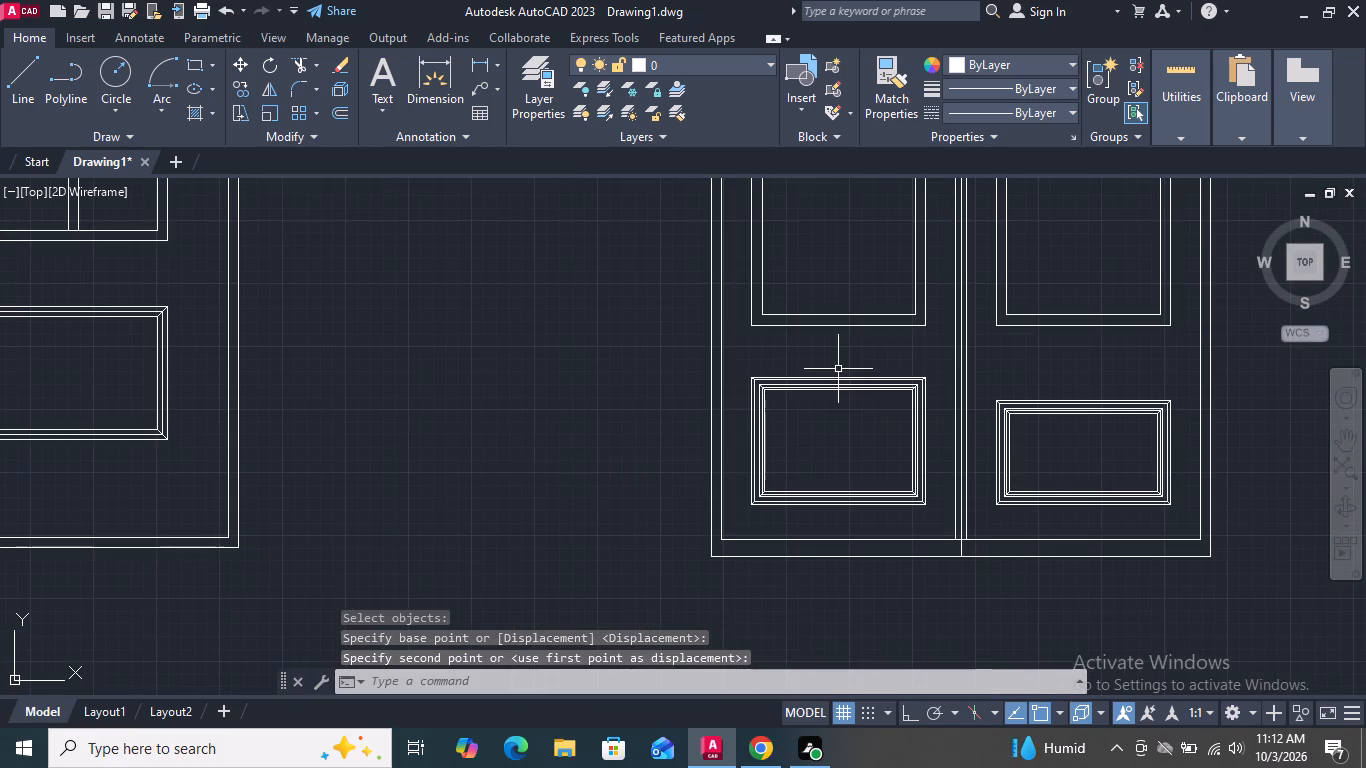
left_click(233, 107)
scroll(527, 460, "down", 1)
scroll(884, 433, "up", 2)
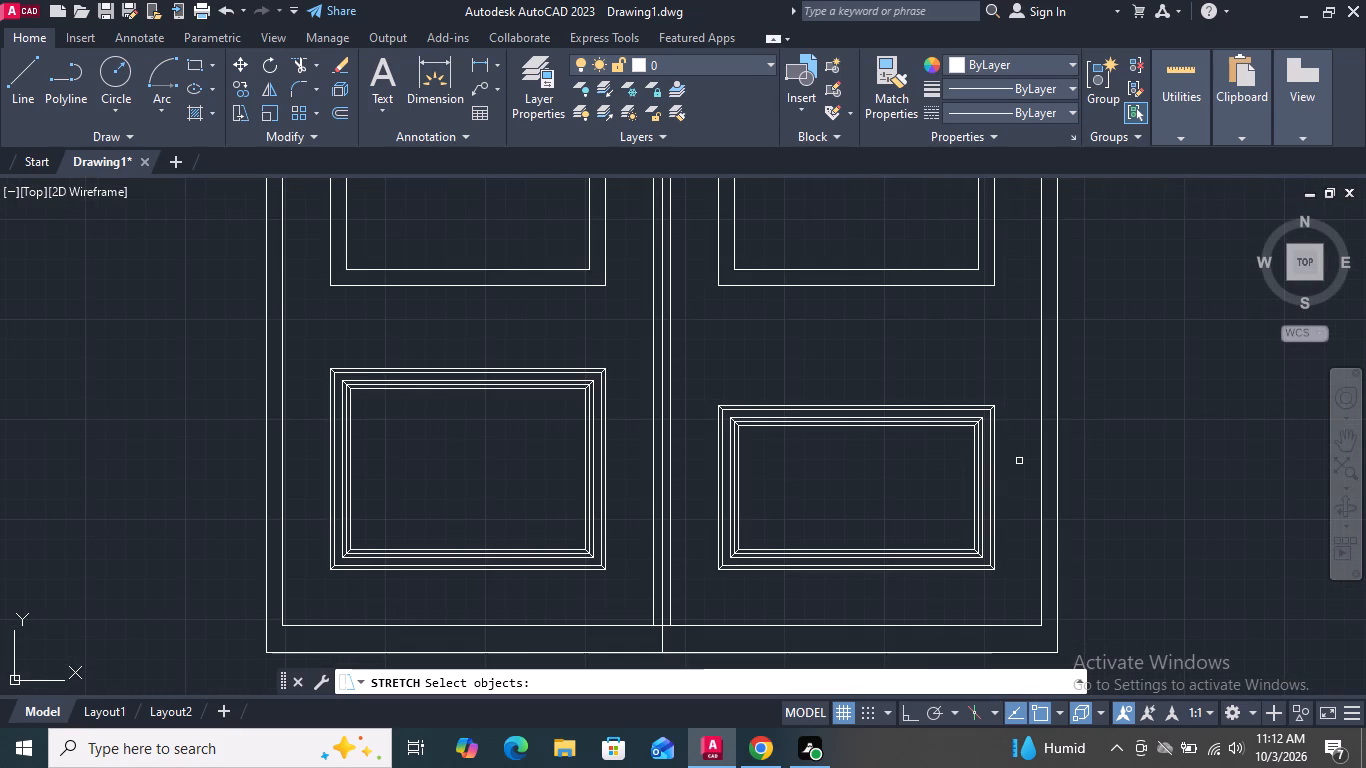
left_click(1020, 461)
left_click(697, 355)
key("Return")
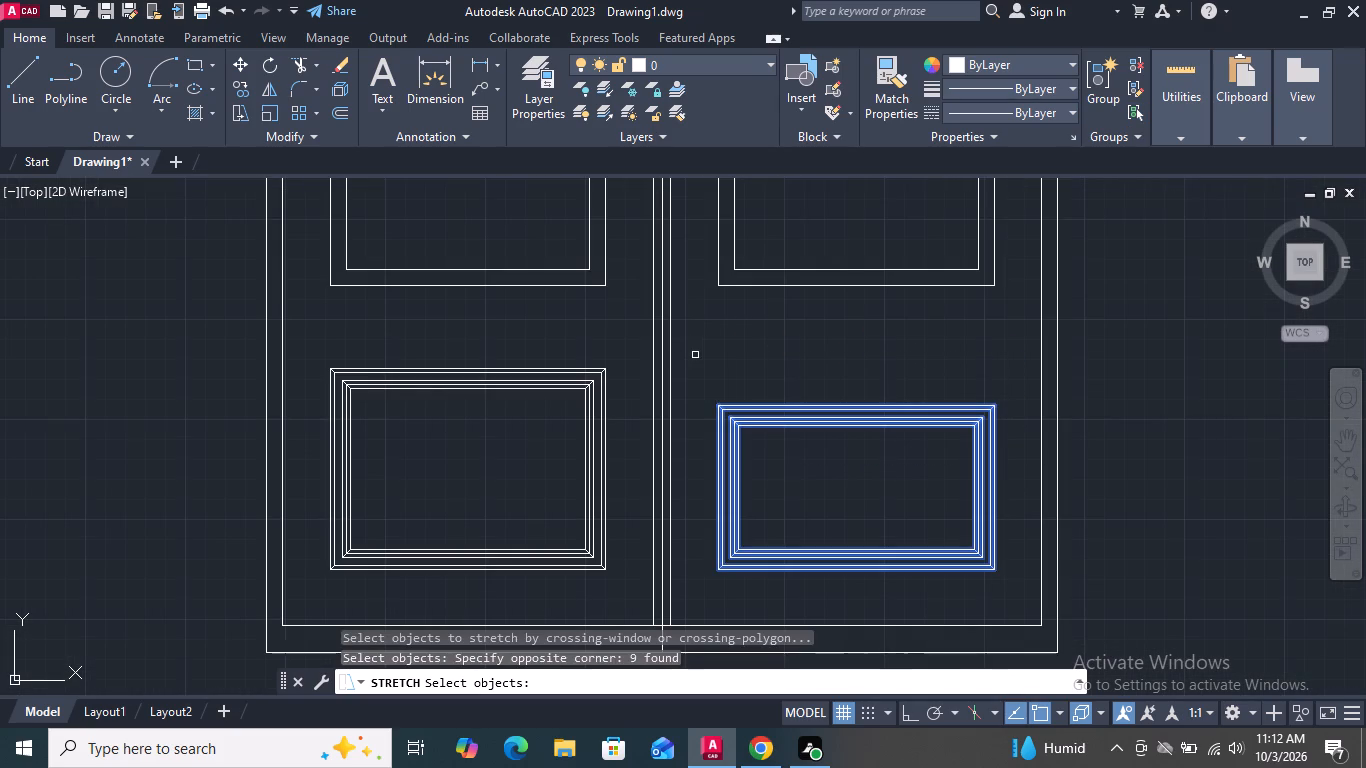
left_click(857, 405)
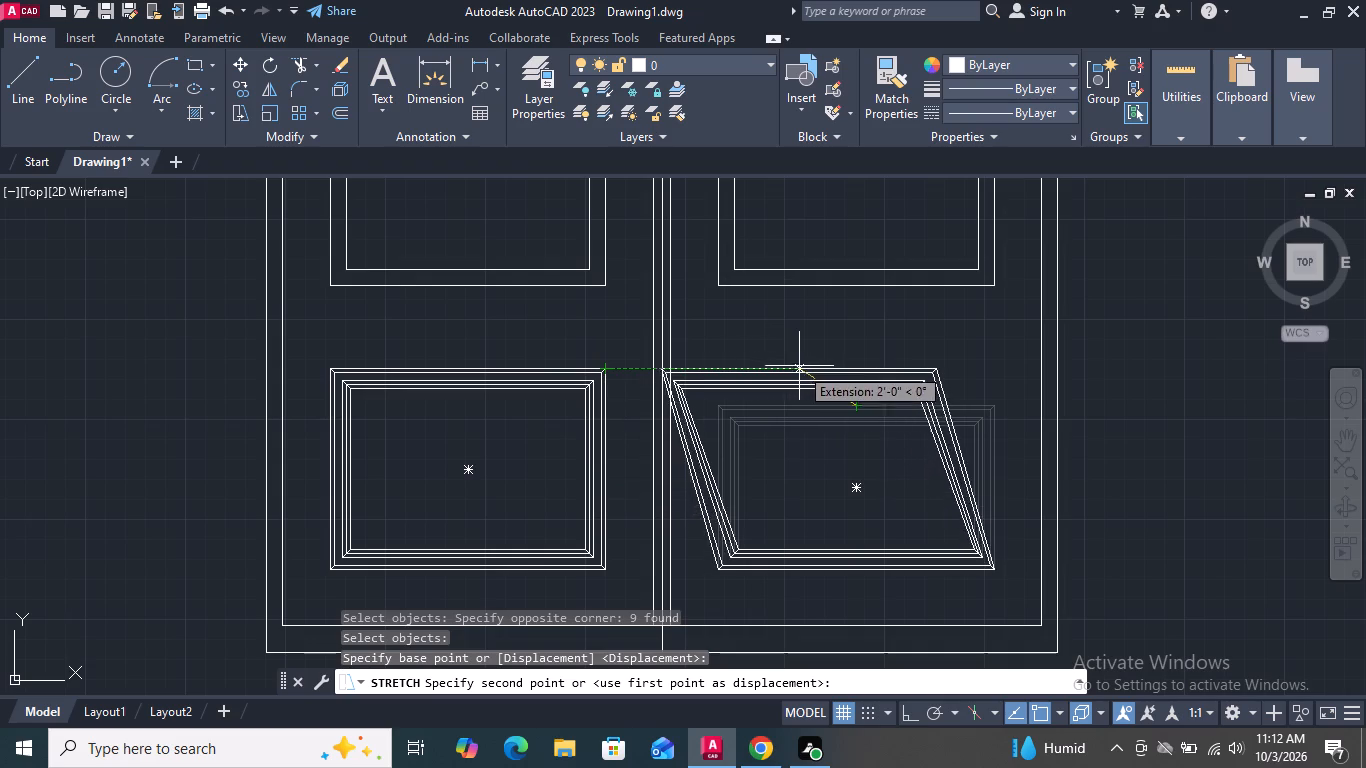
left_click(855, 369)
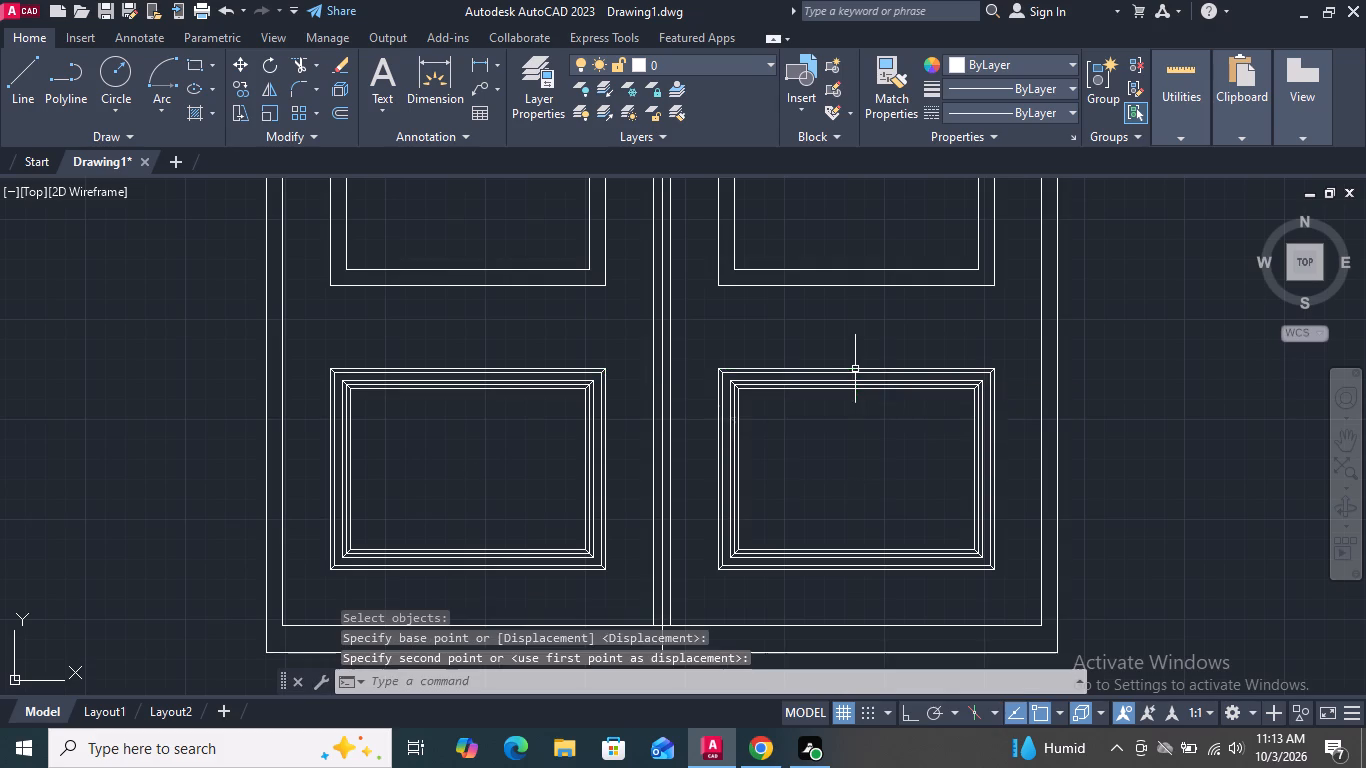
scroll(916, 435, "down", 1)
key("Escape")
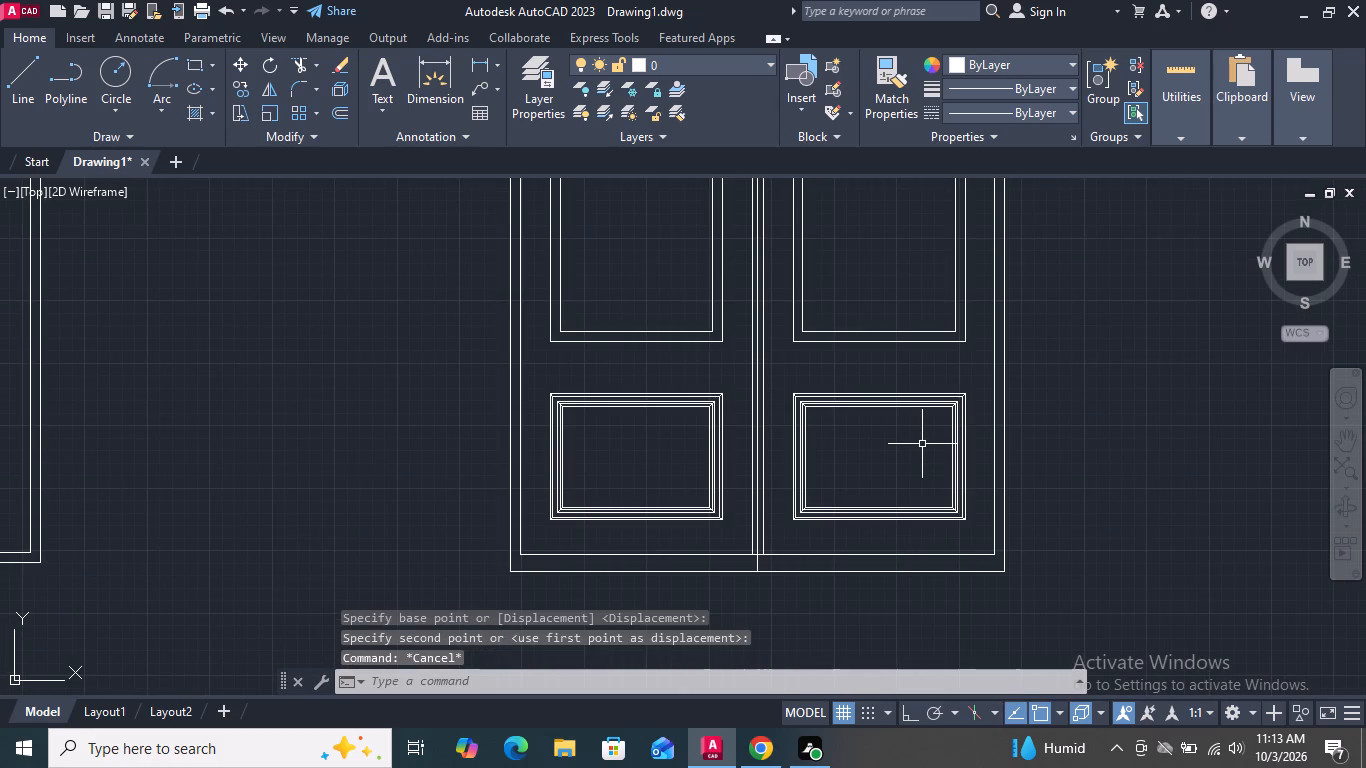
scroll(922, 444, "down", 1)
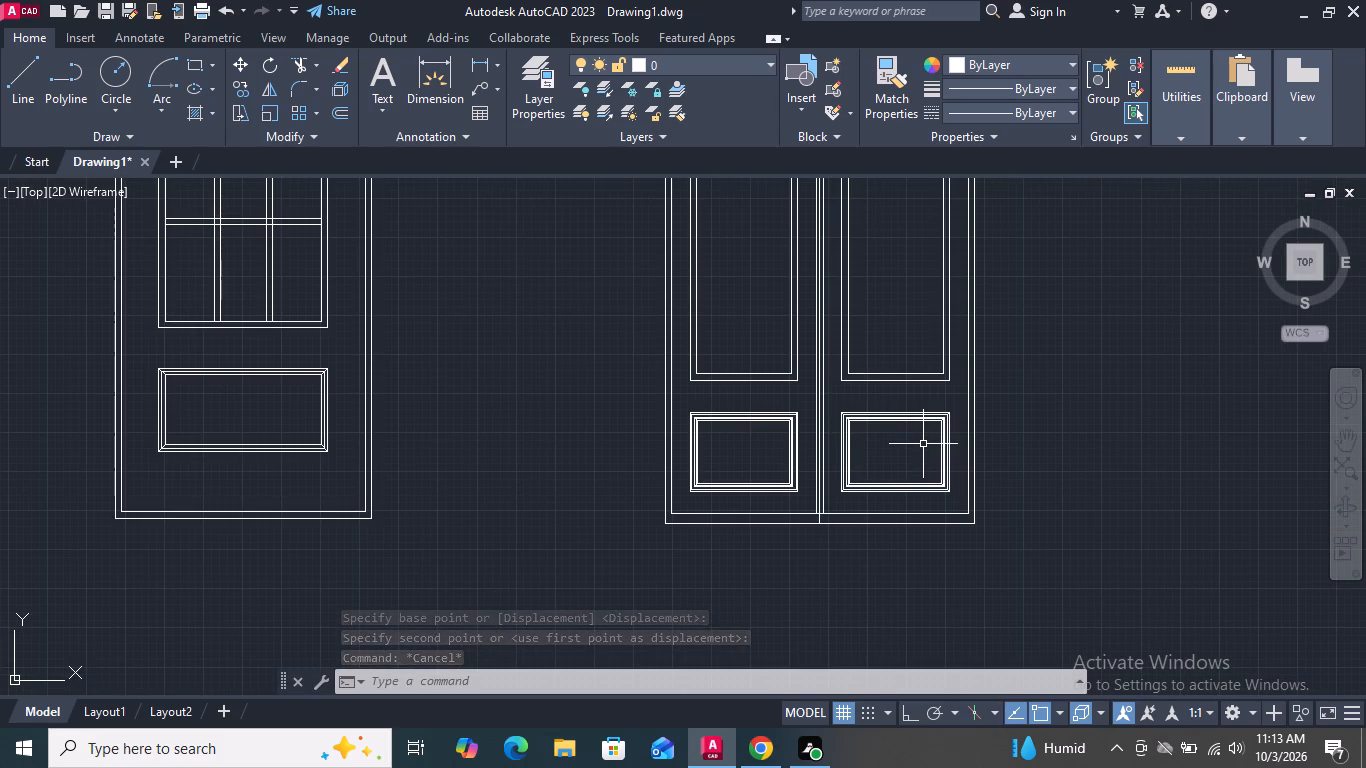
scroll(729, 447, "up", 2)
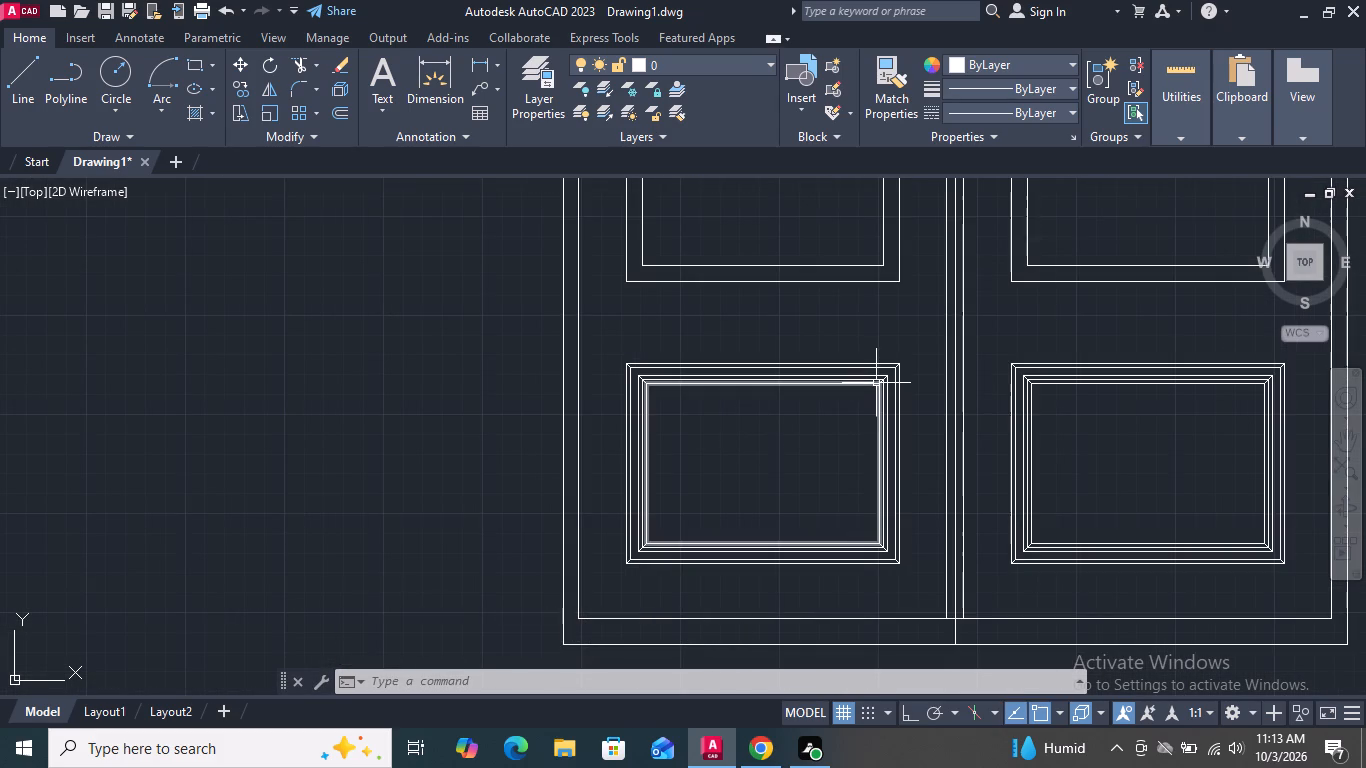
Delete the three inner moulding rectangles and their corner mitre lines from the left leaf's lower panel, keeping the outer double outline.
scroll(875, 381, "up", 2)
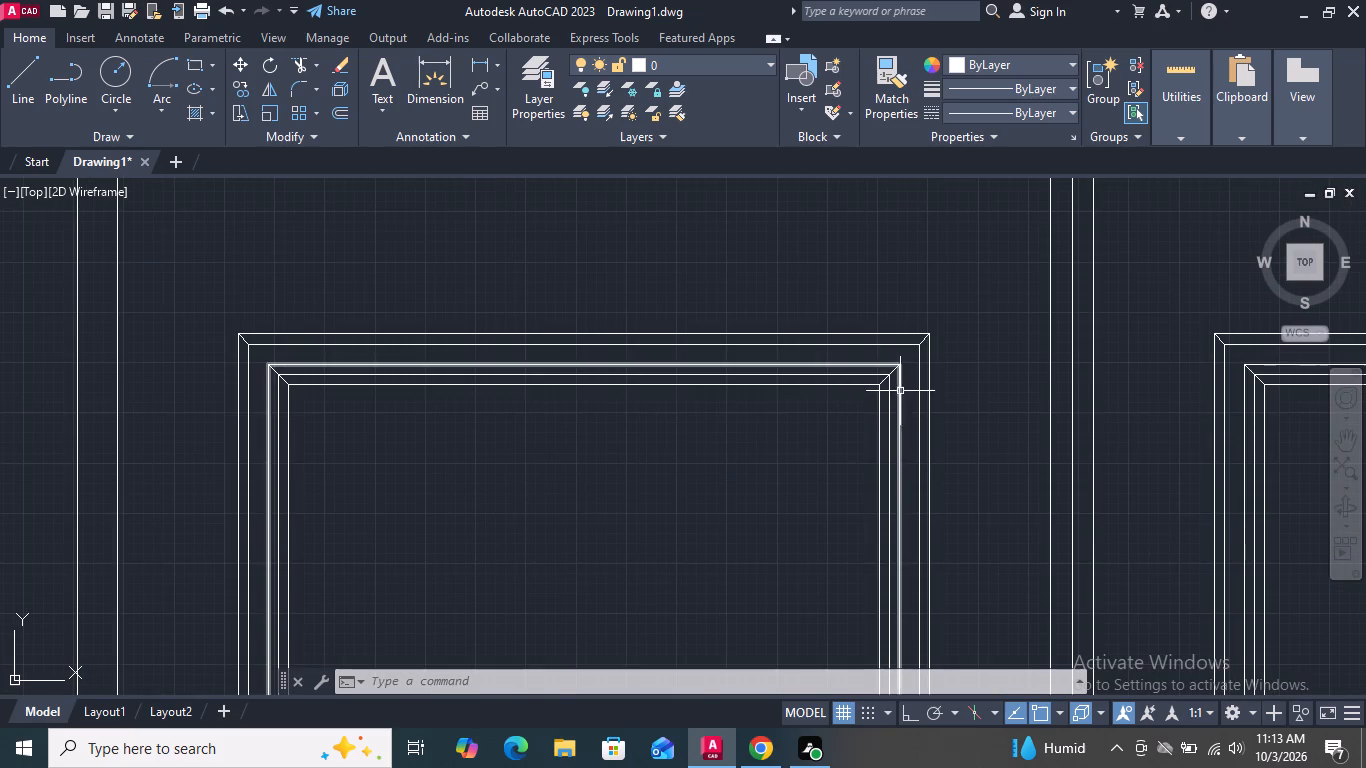
left_click(908, 394)
left_click(861, 359)
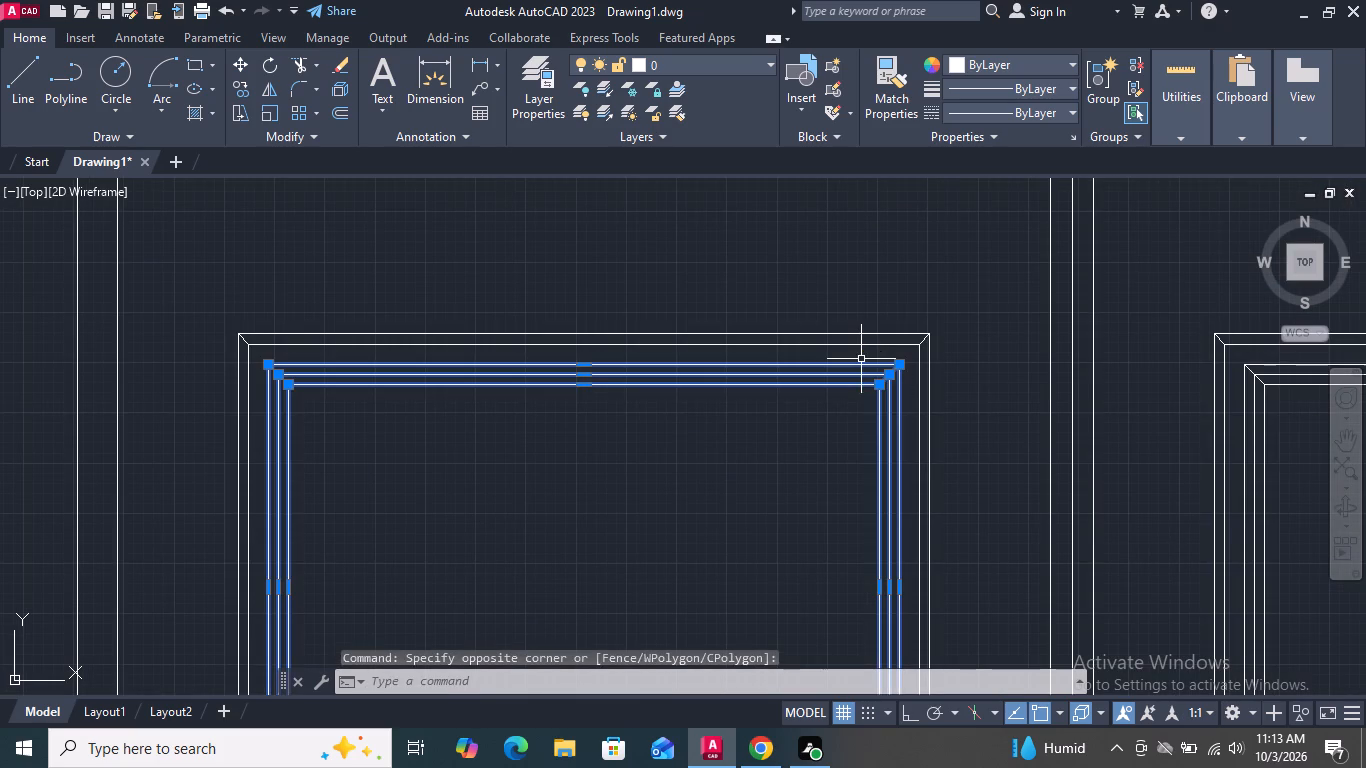
key("Delete")
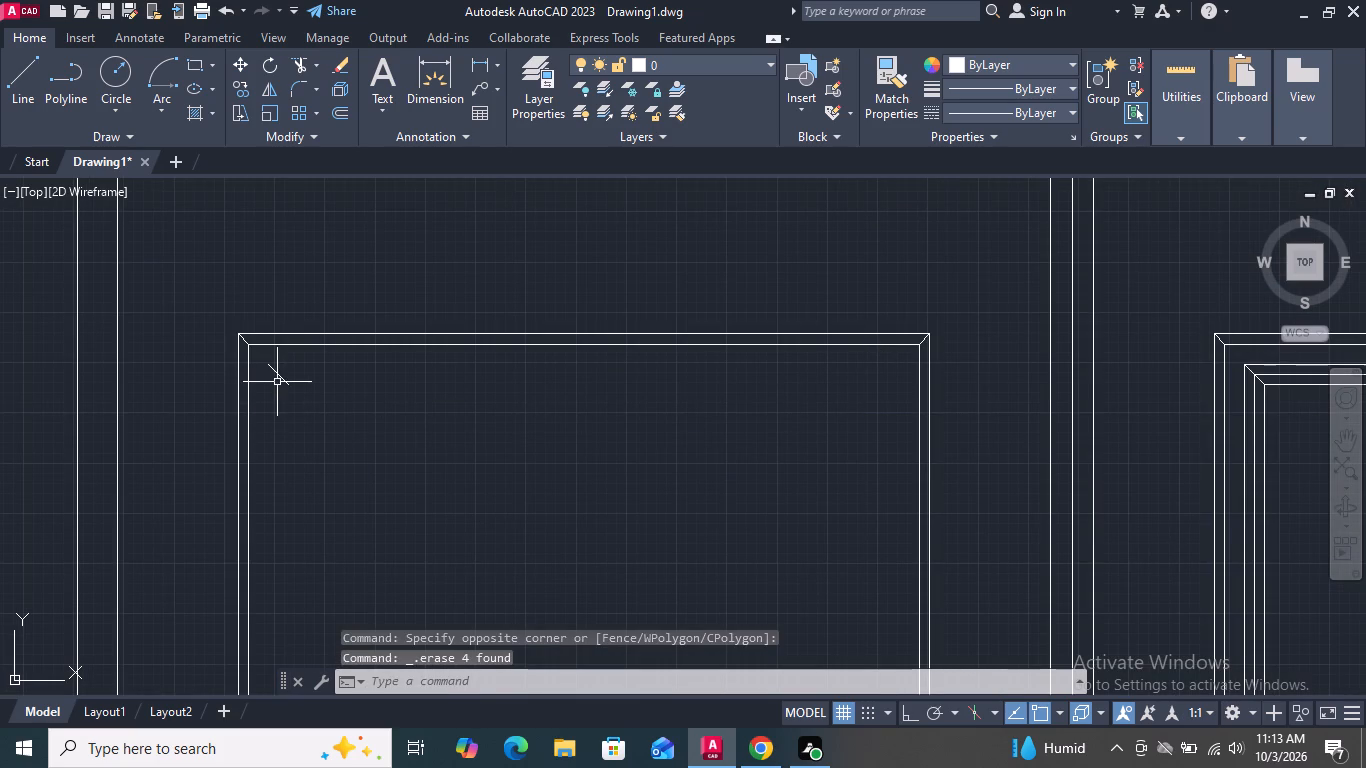
left_click(280, 376)
scroll(493, 337, "down", 1)
key("Delete")
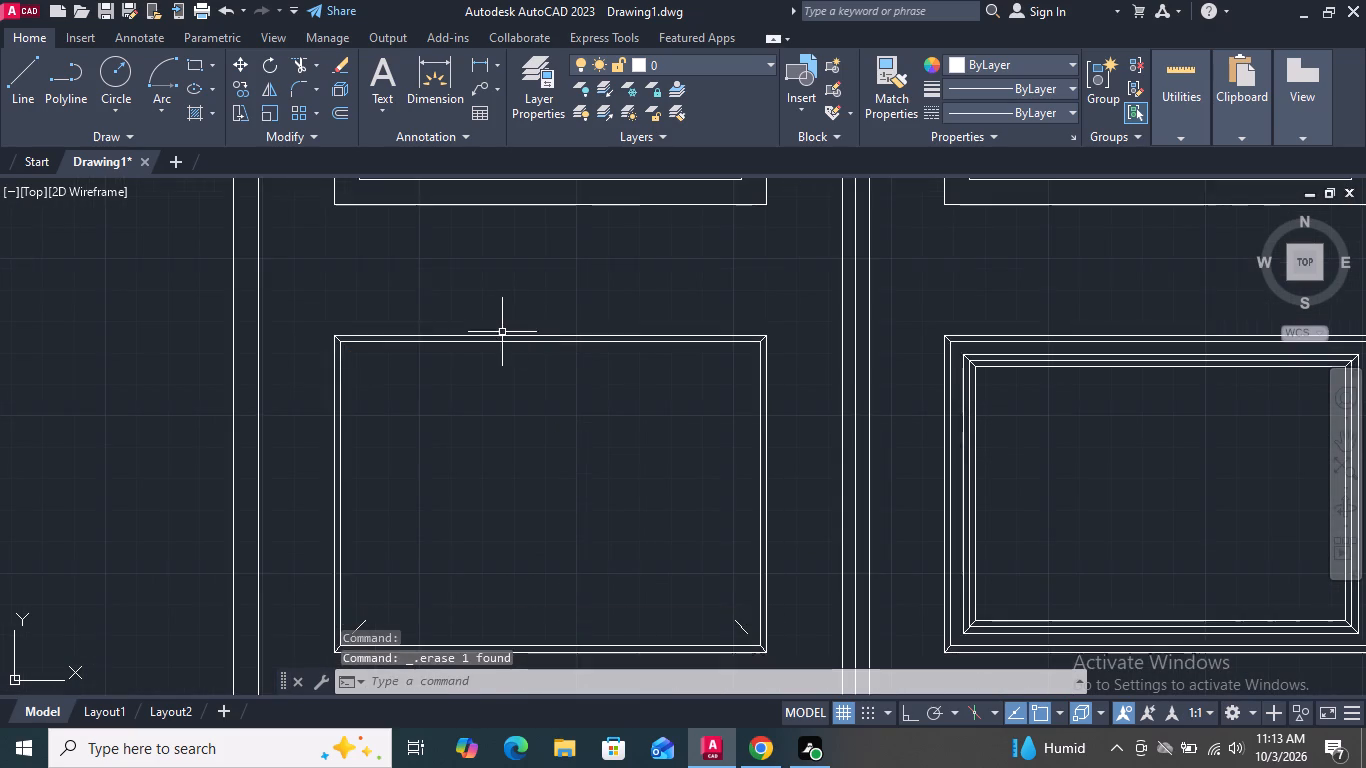
scroll(531, 318, "down", 1)
scroll(429, 532, "up", 3)
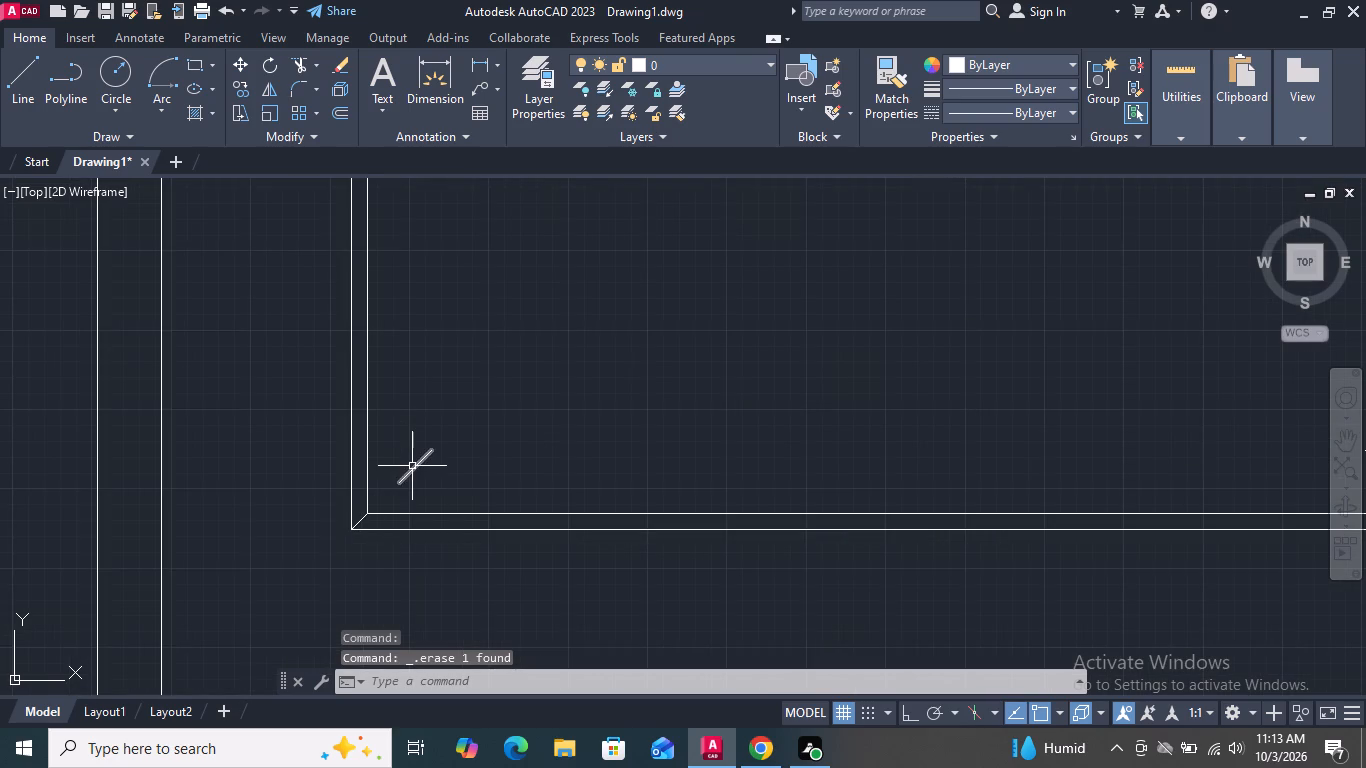
left_click(412, 466)
scroll(413, 466, "down", 2)
left_click(792, 461)
key("Delete")
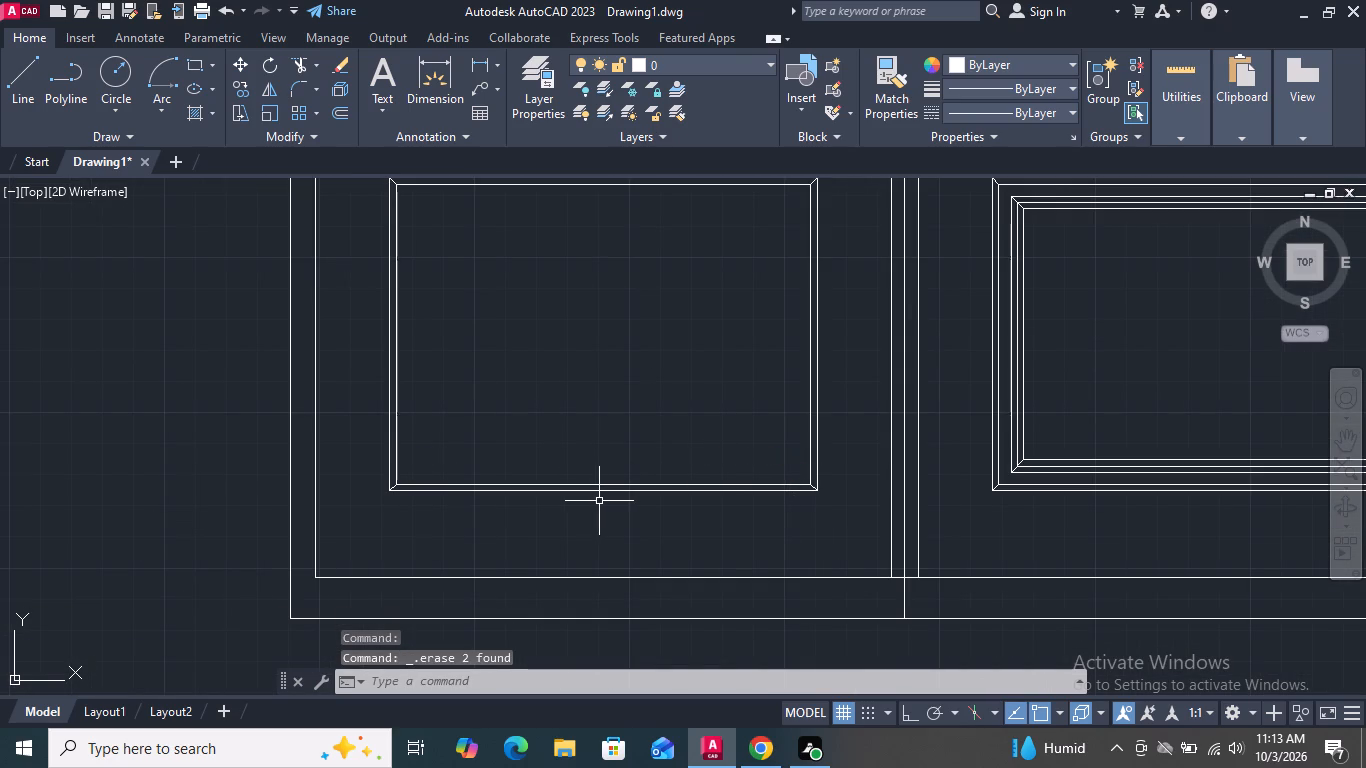
Delete the three inner moulding rectangles and their four corner mitre lines from the right leaf's lower panel.
scroll(612, 489, "down", 2)
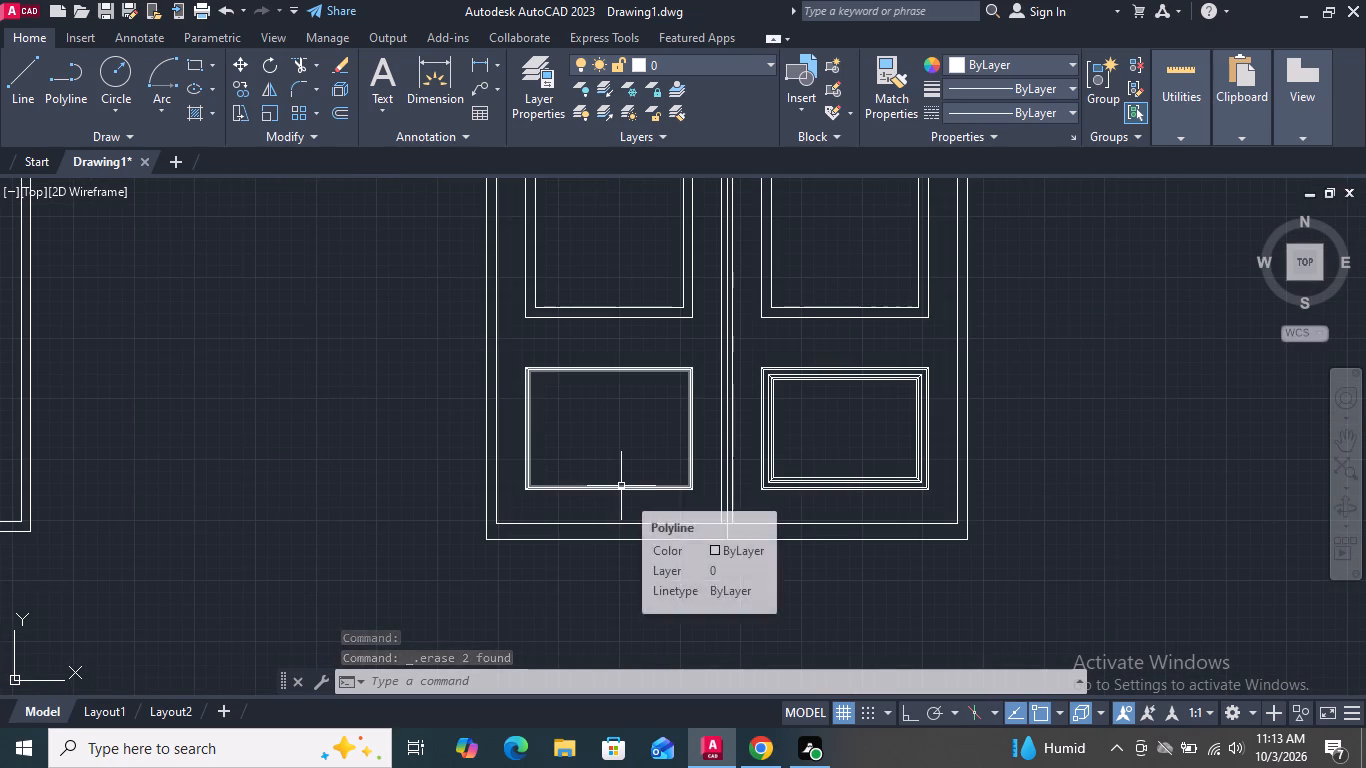
scroll(646, 449, "down", 1)
scroll(718, 449, "up", 5)
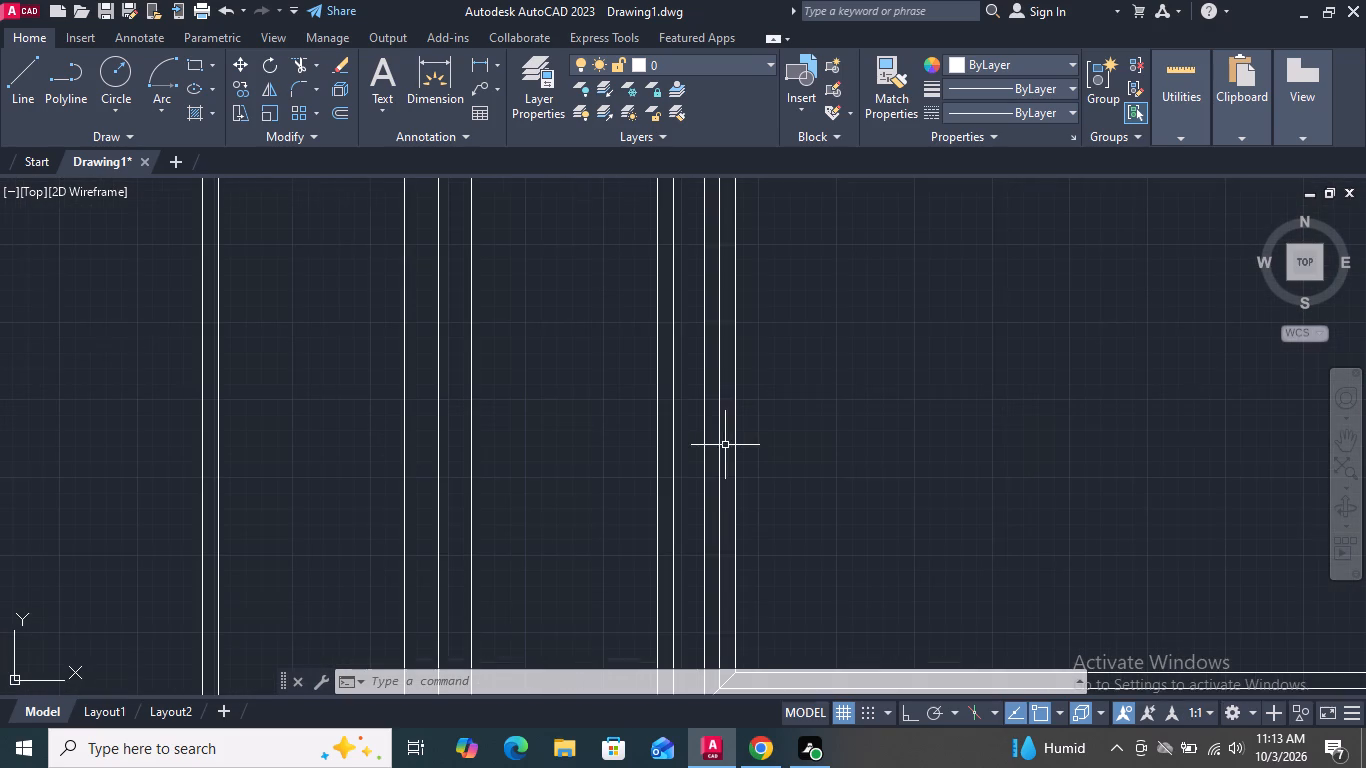
left_click(760, 428)
left_click(688, 419)
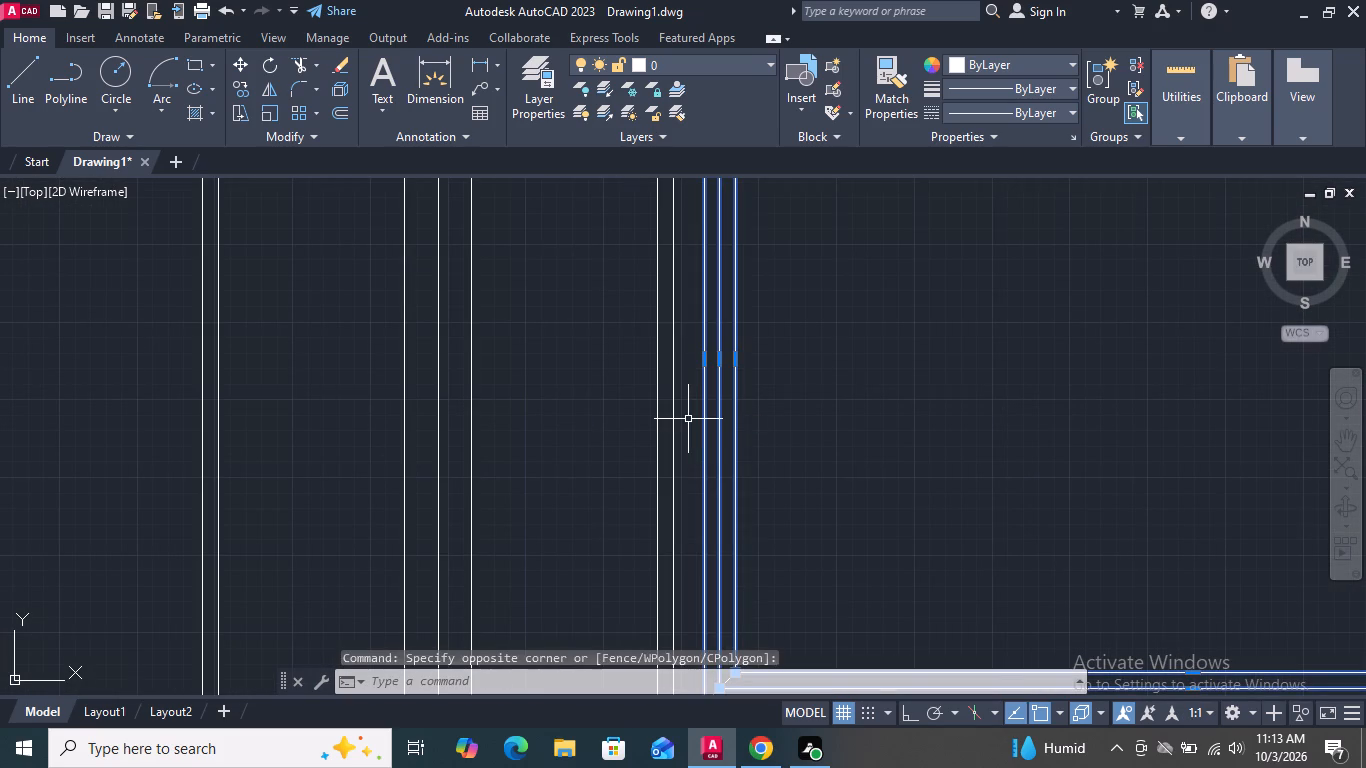
key("Delete")
scroll(822, 471, "down", 2)
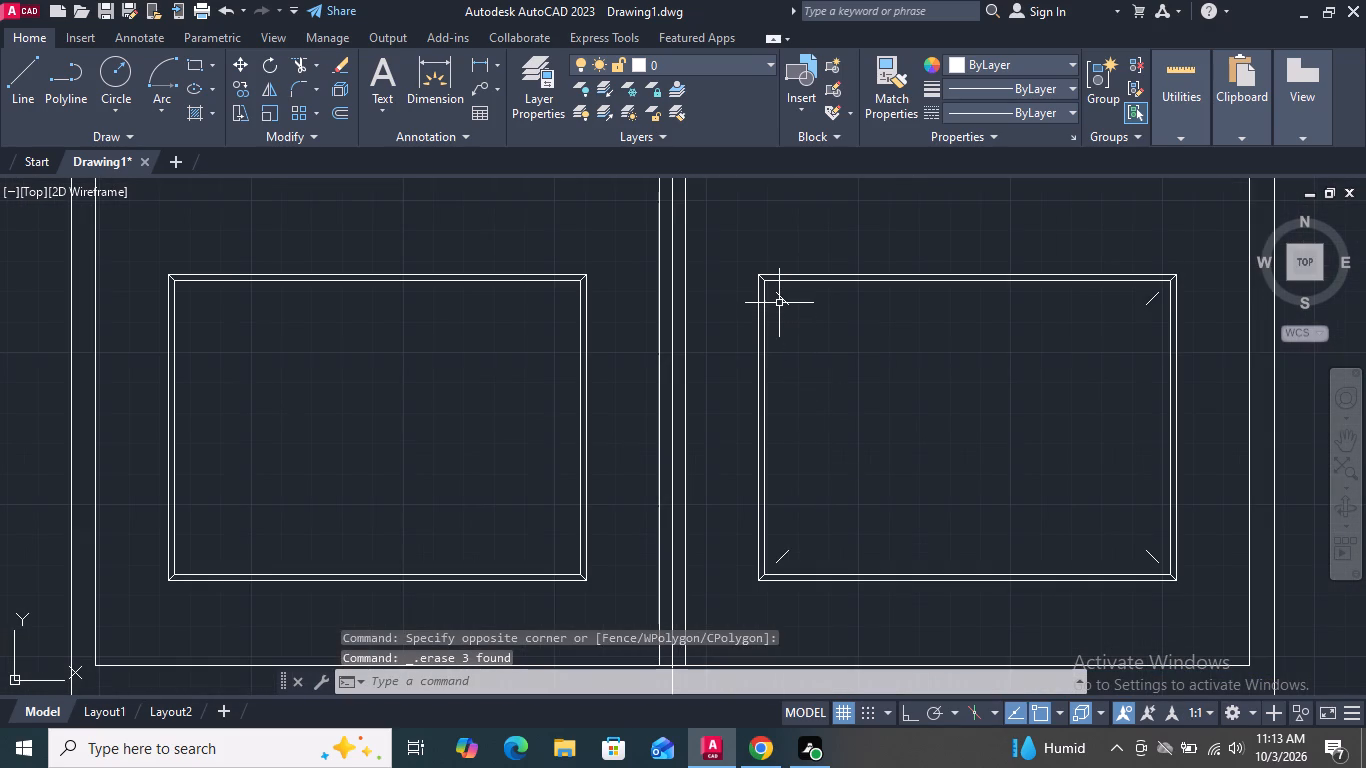
left_click(779, 299)
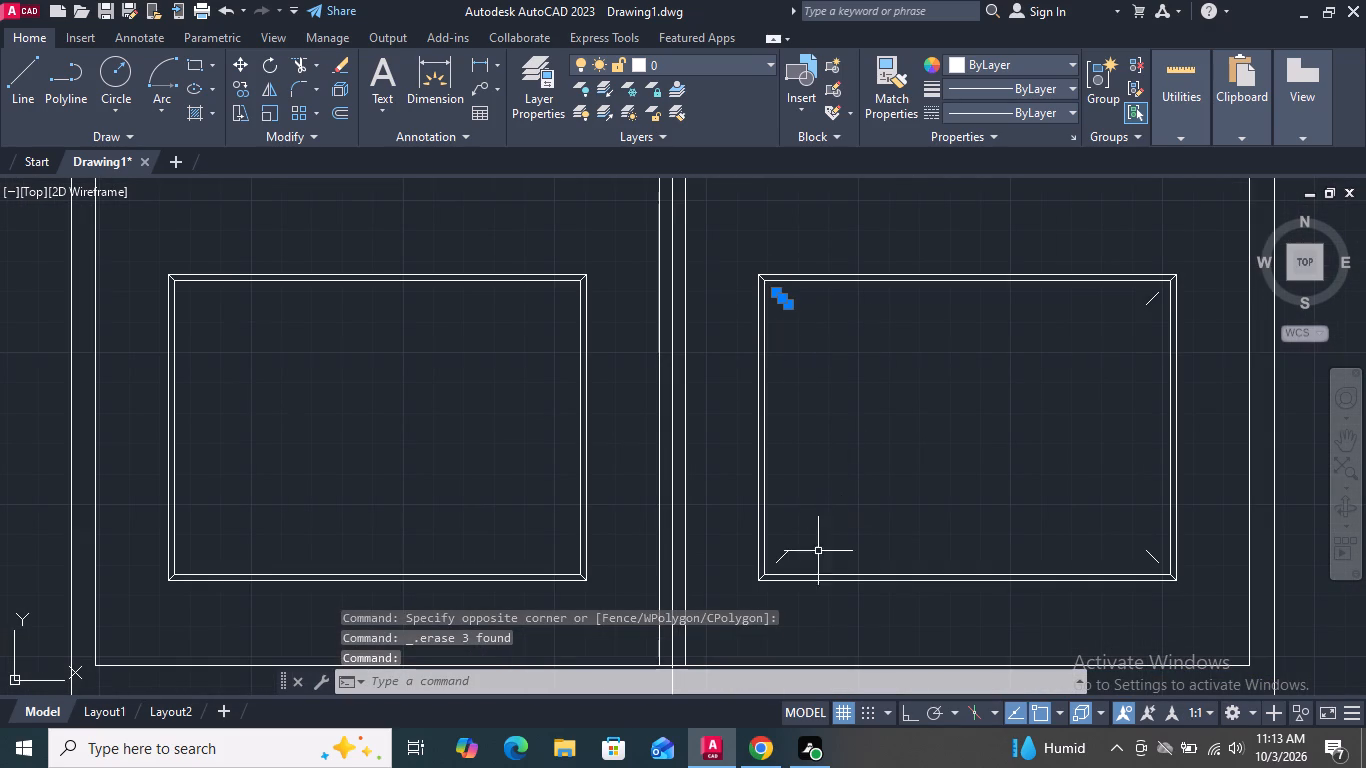
left_click(782, 560)
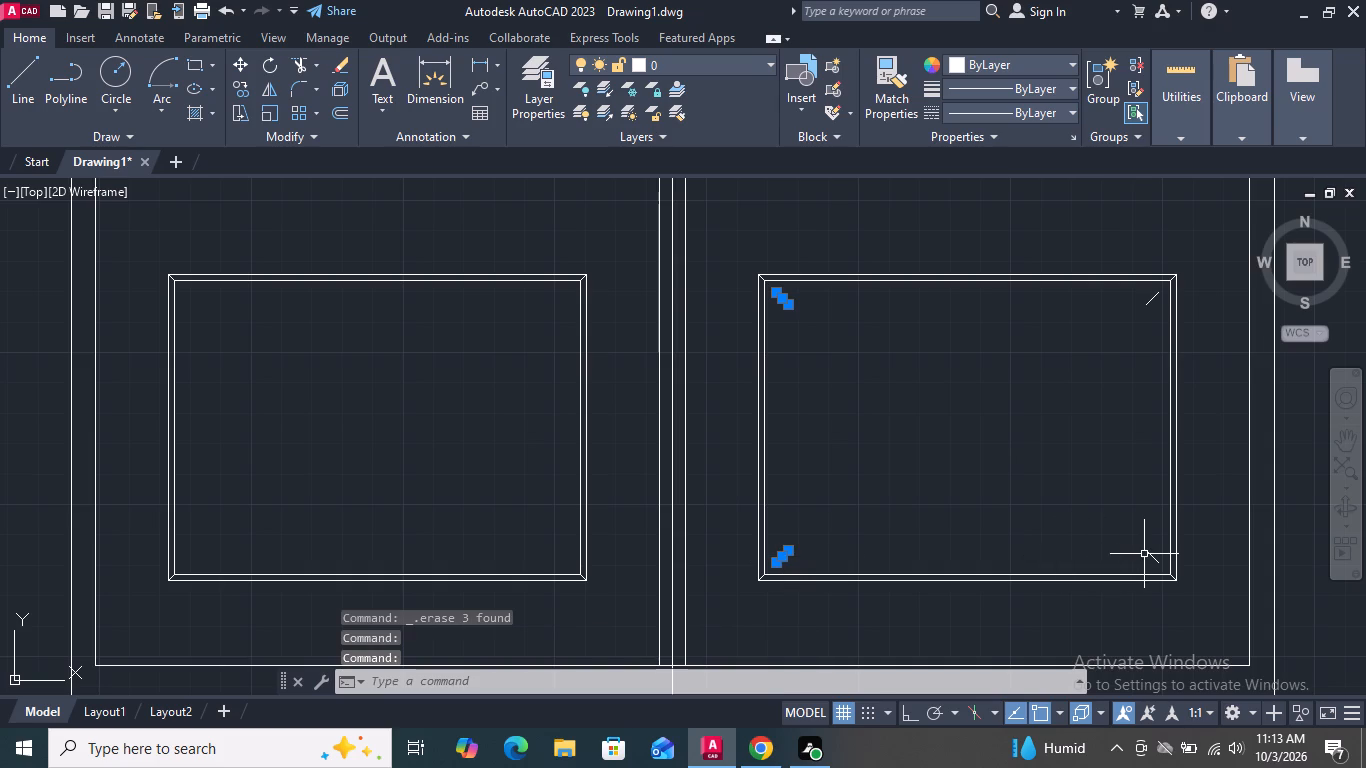
left_click(1148, 552)
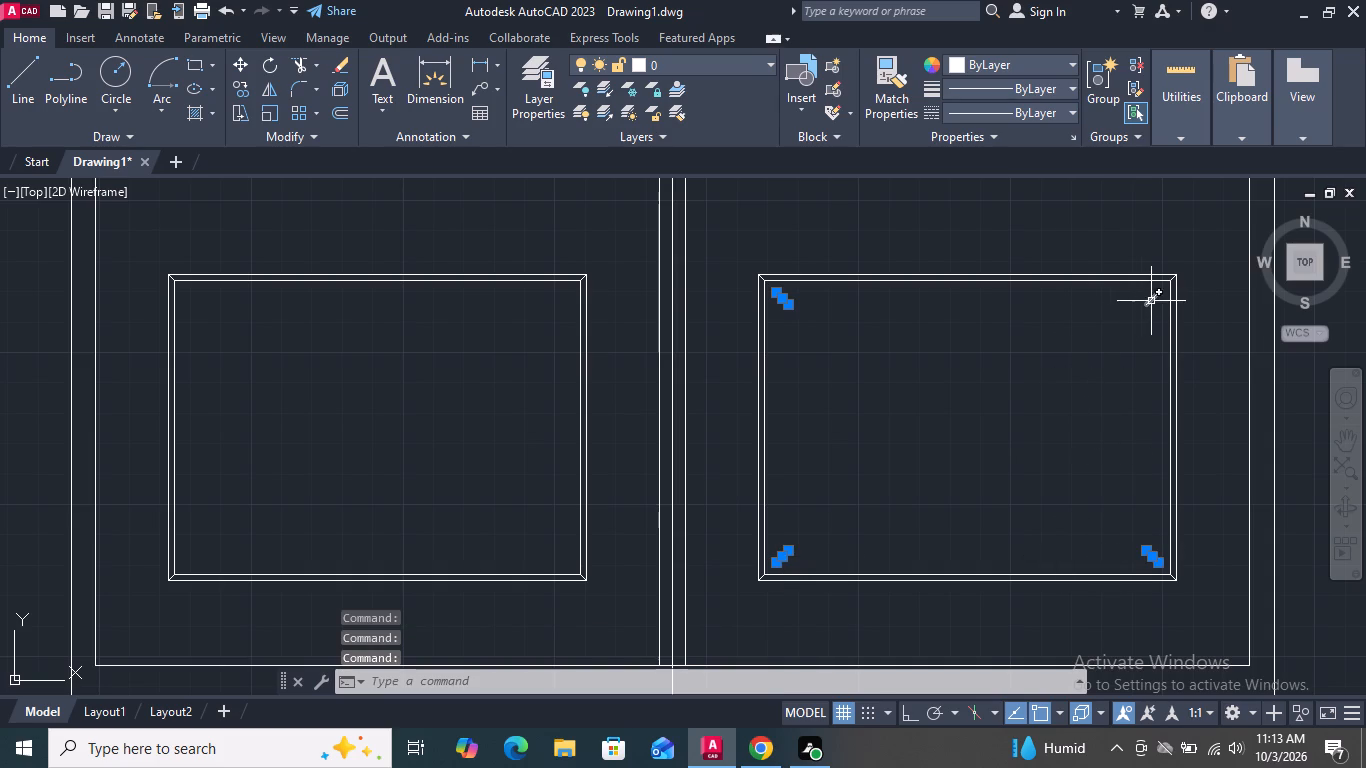
left_click(1151, 301)
key("Delete")
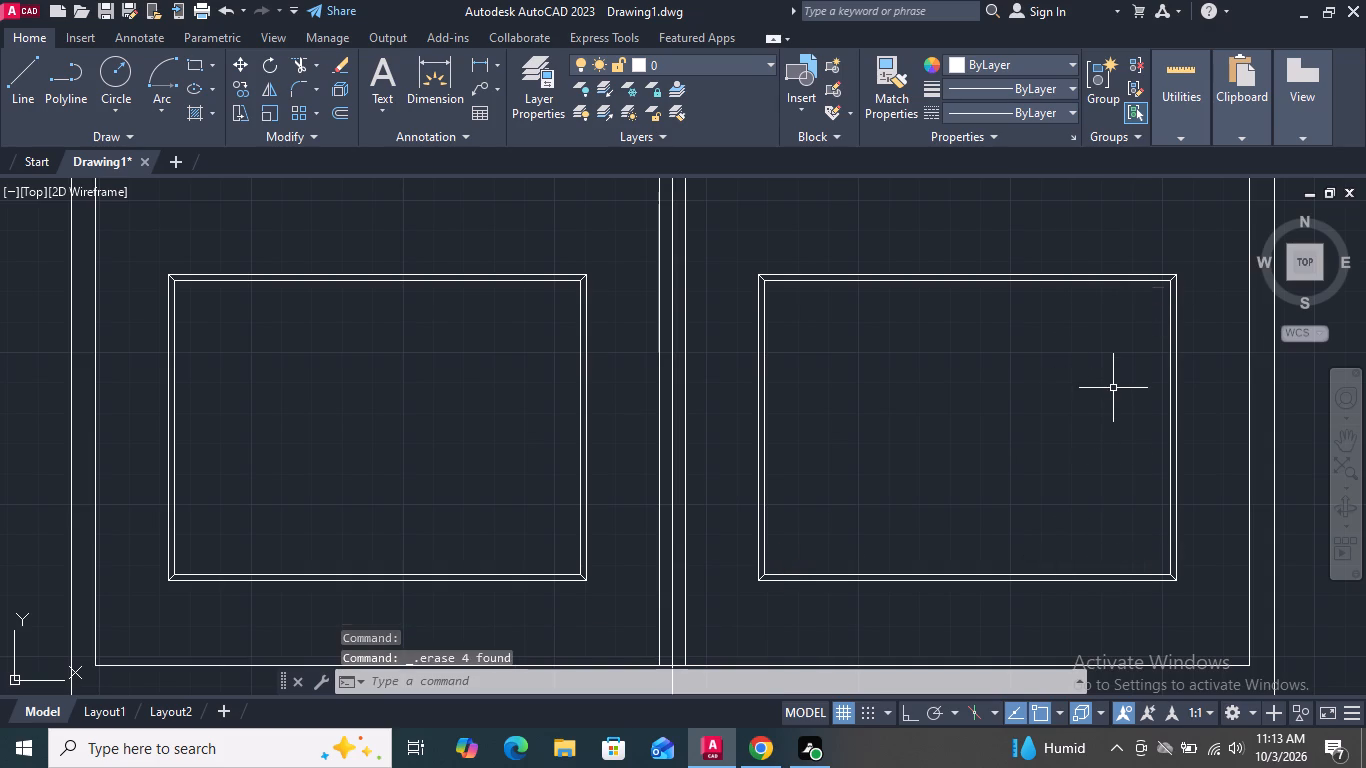
Offset the outermost rectangle of the left leaf's lower panel inward by 2 inches.
scroll(1110, 394, "down", 3)
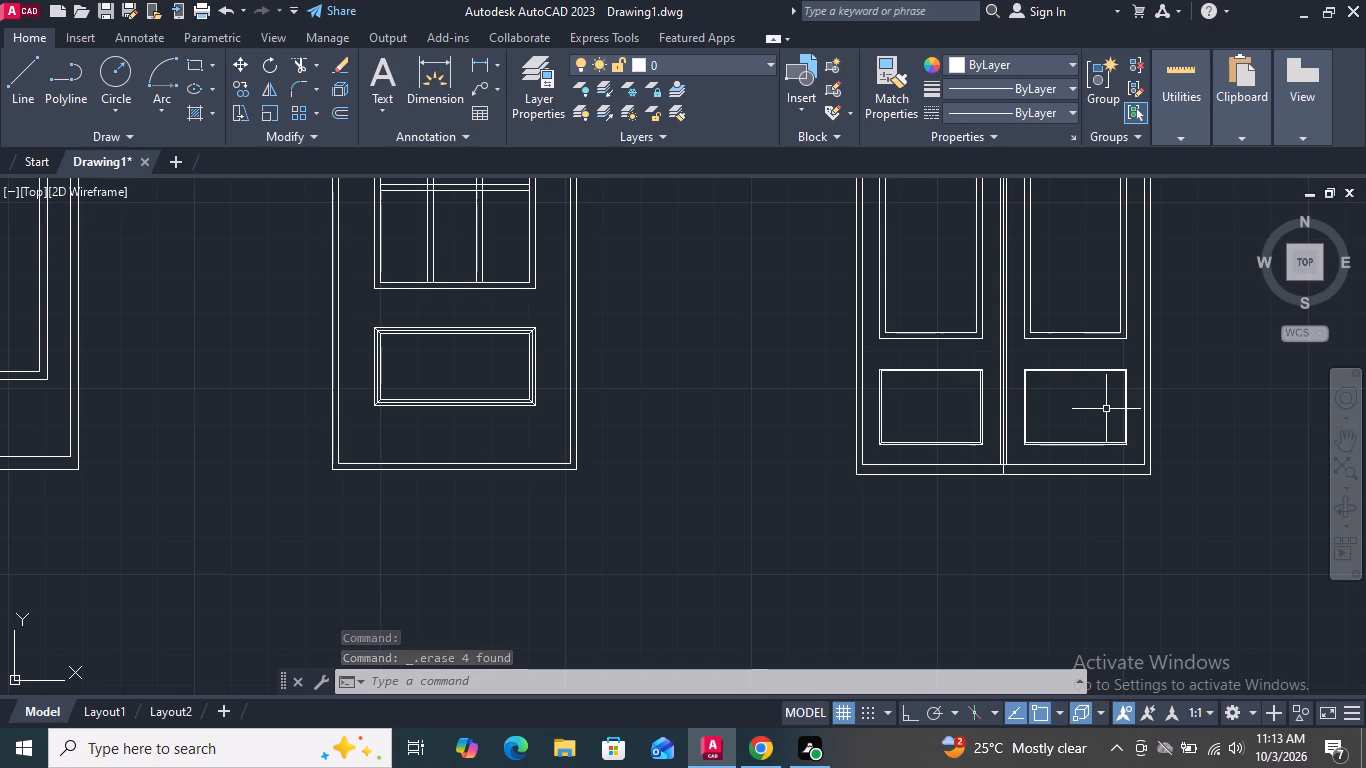
scroll(628, 621, "down", 1)
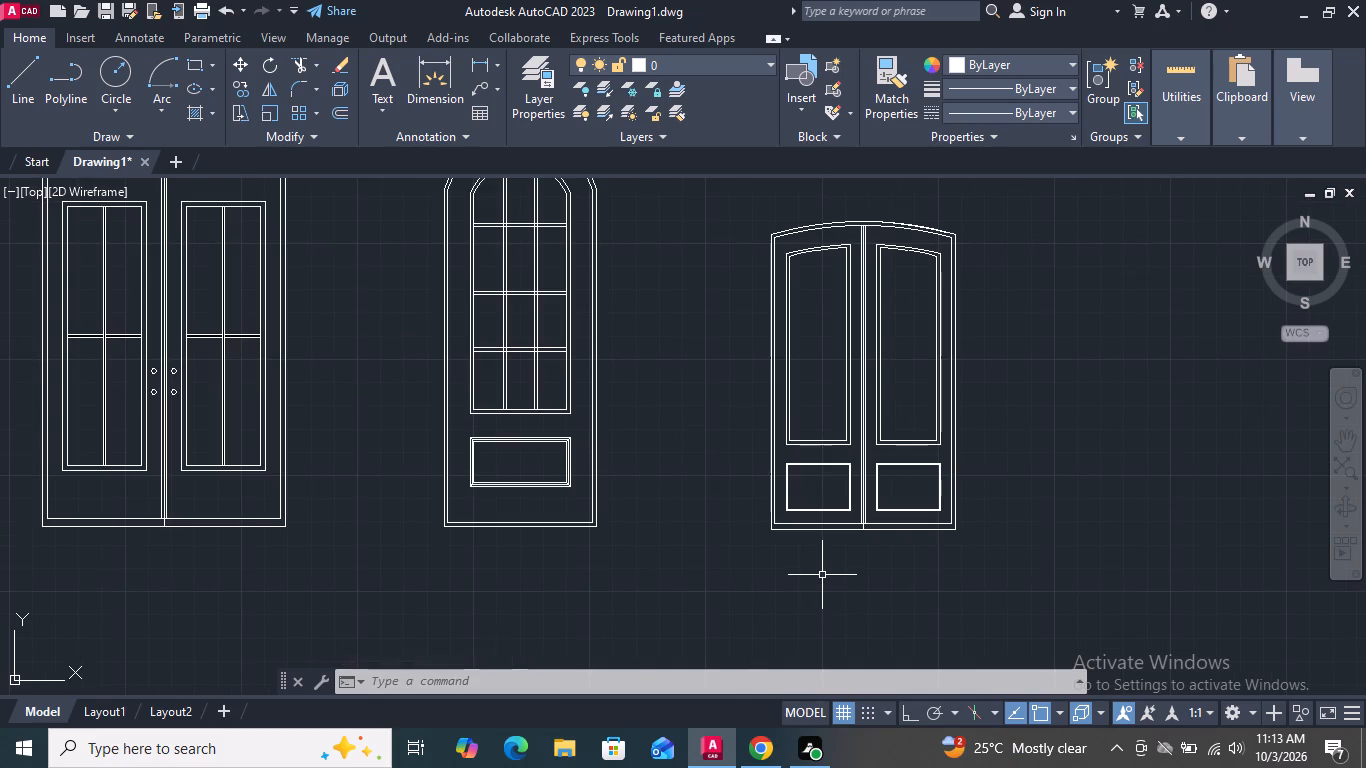
scroll(811, 499, "up", 2)
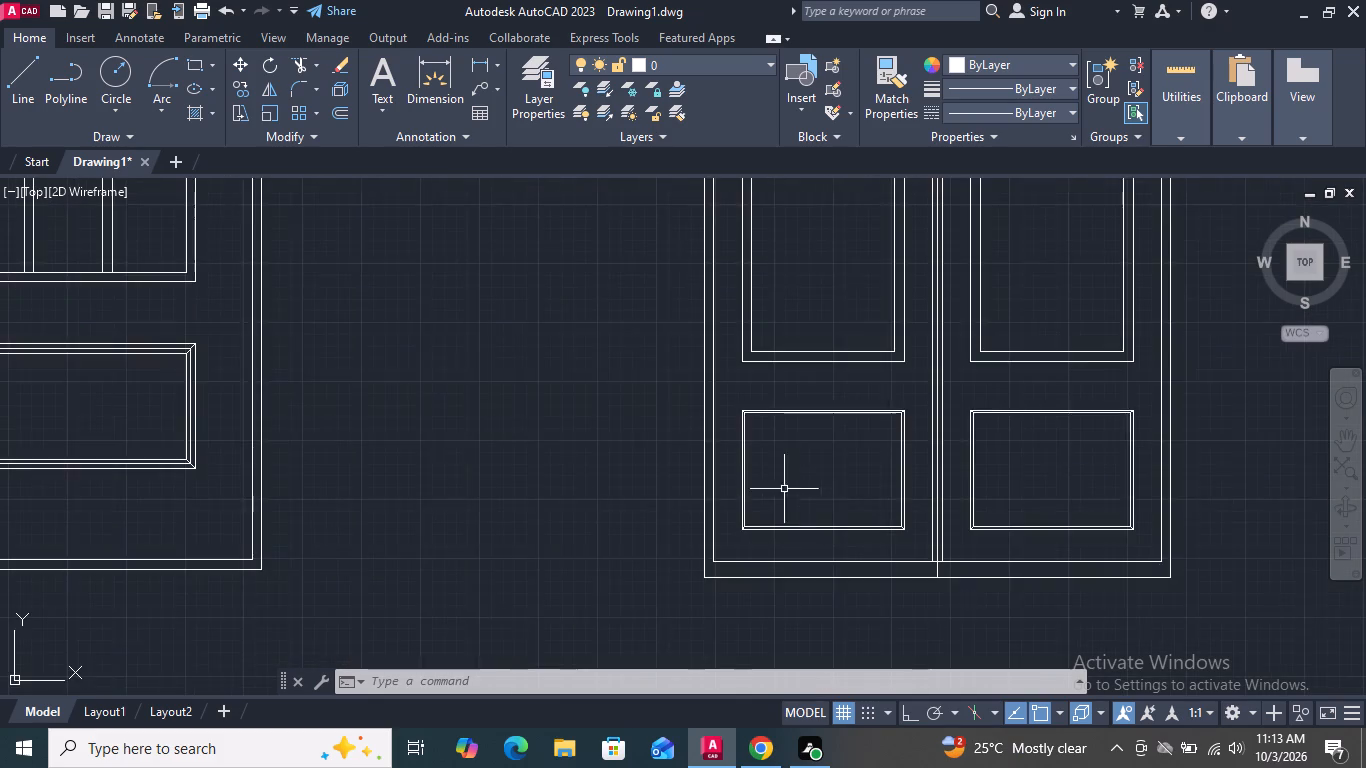
scroll(784, 489, "up", 3)
scroll(672, 383, "down", 1)
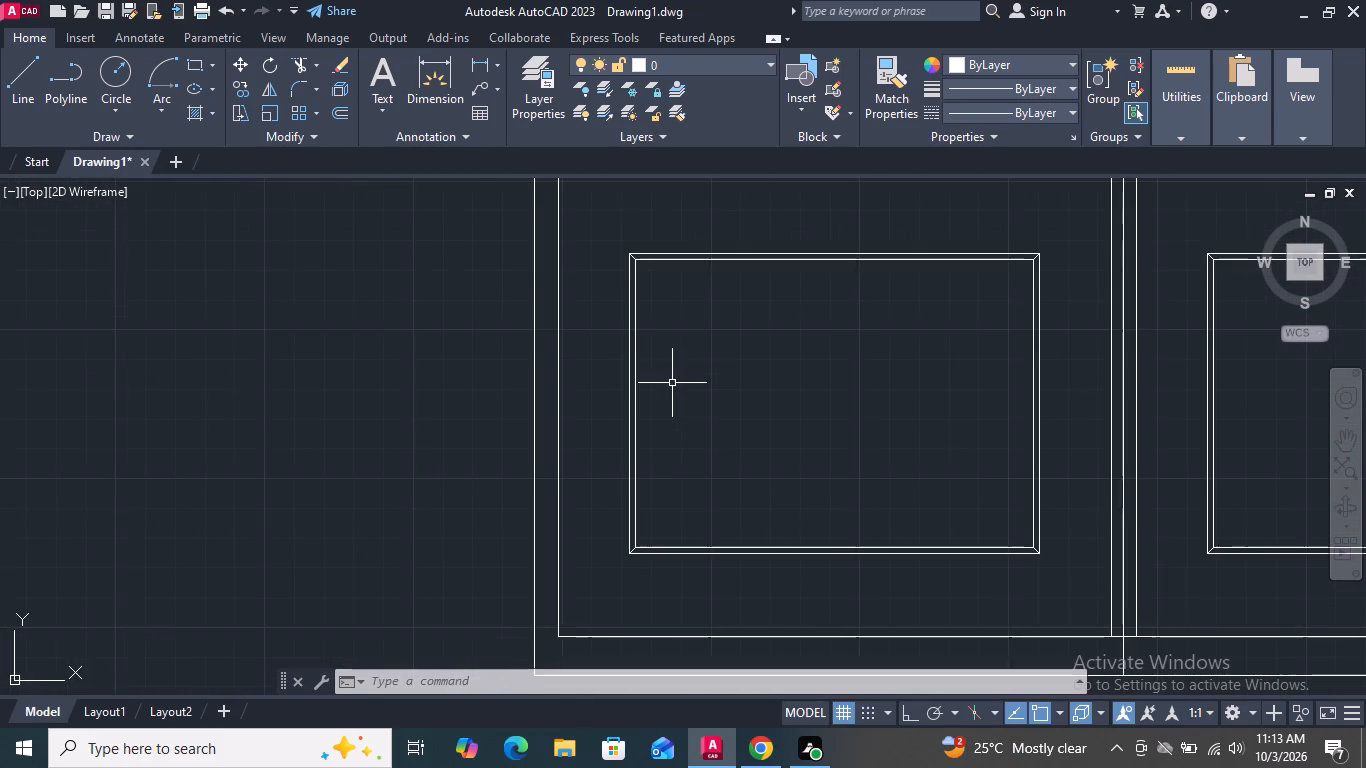
left_click(330, 114)
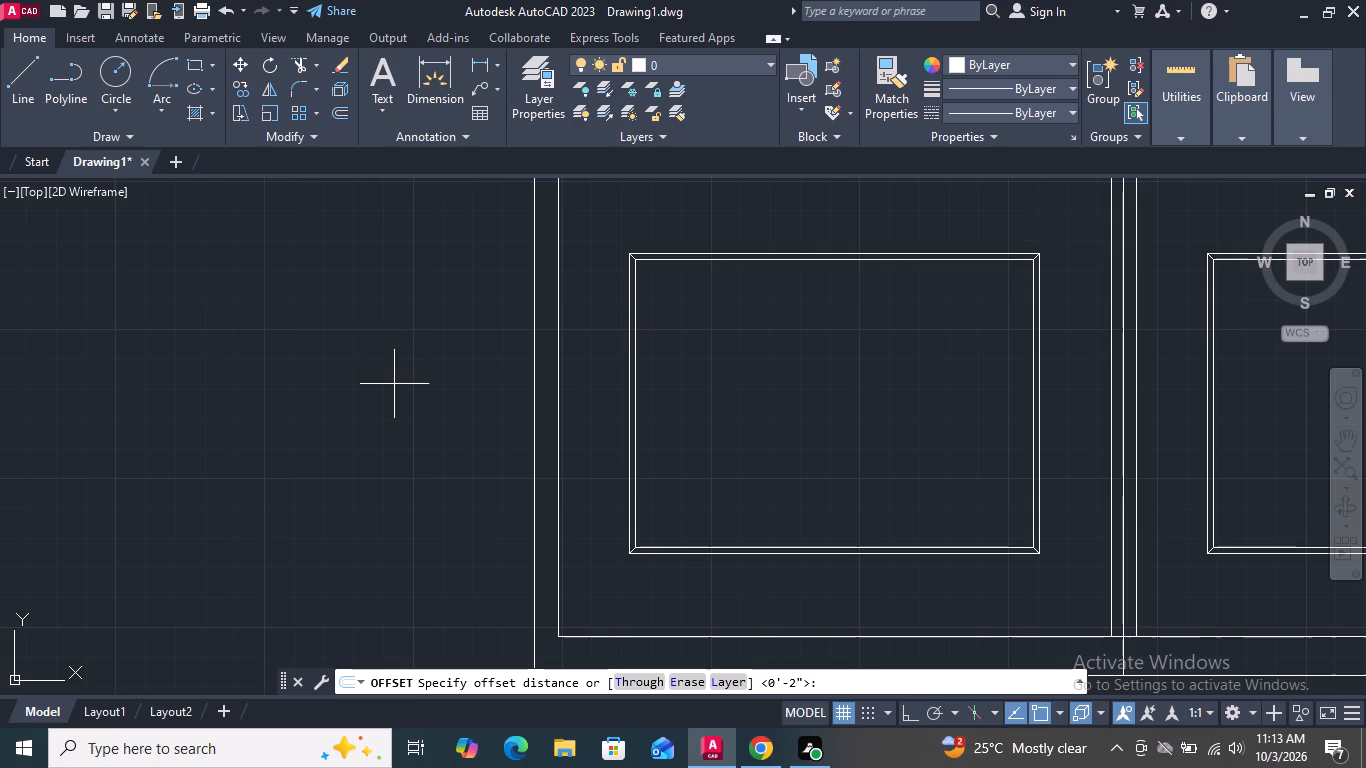
key("Return")
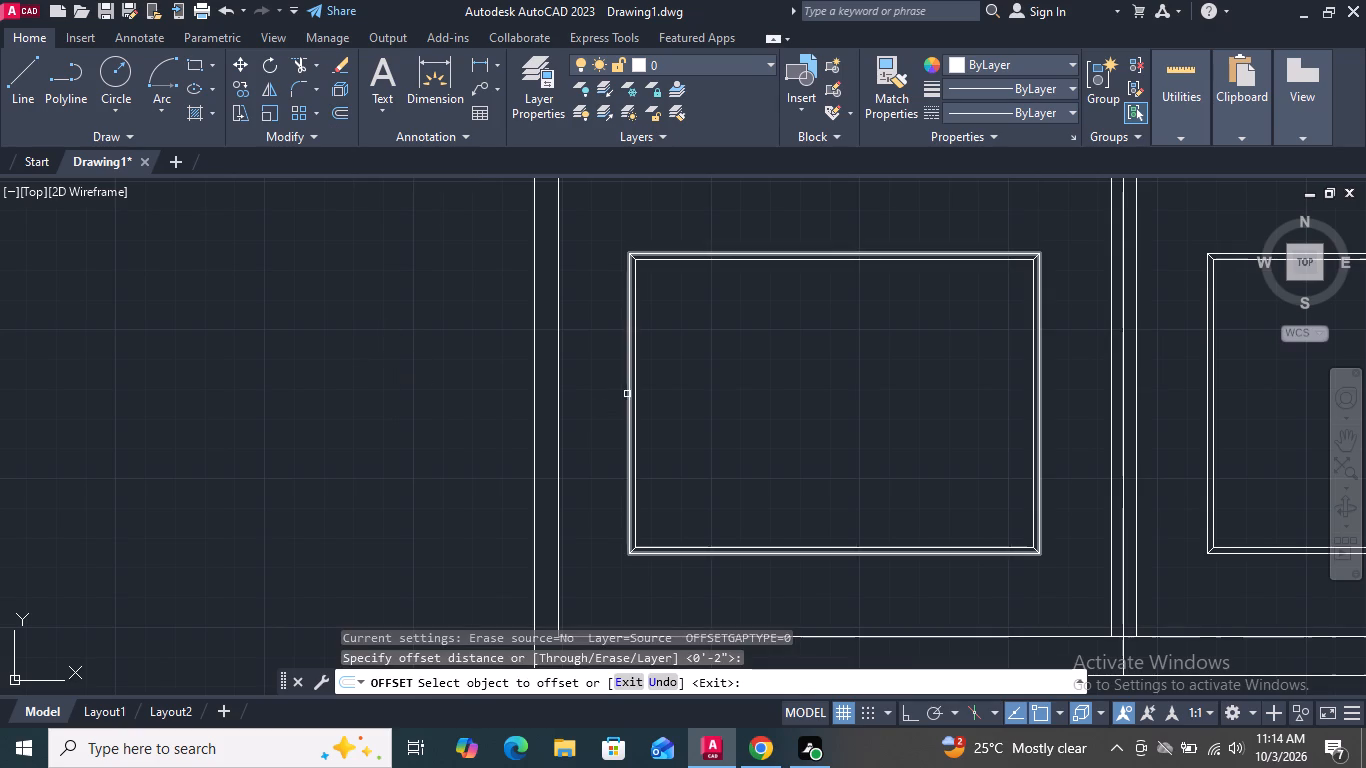
left_click(628, 392)
left_click(684, 397)
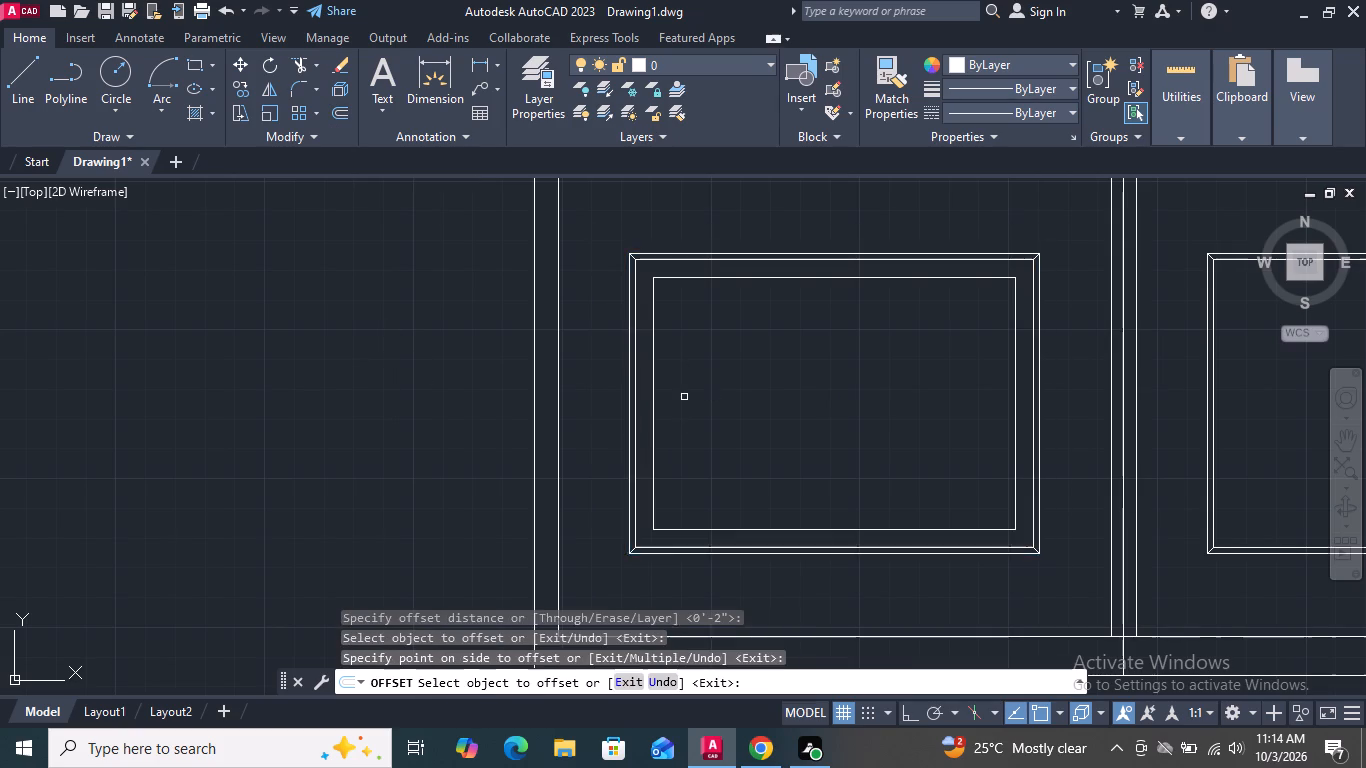
Offset the outermost rectangle of the right leaf's lower panel inward by 2 inches.
scroll(684, 401, "down", 2)
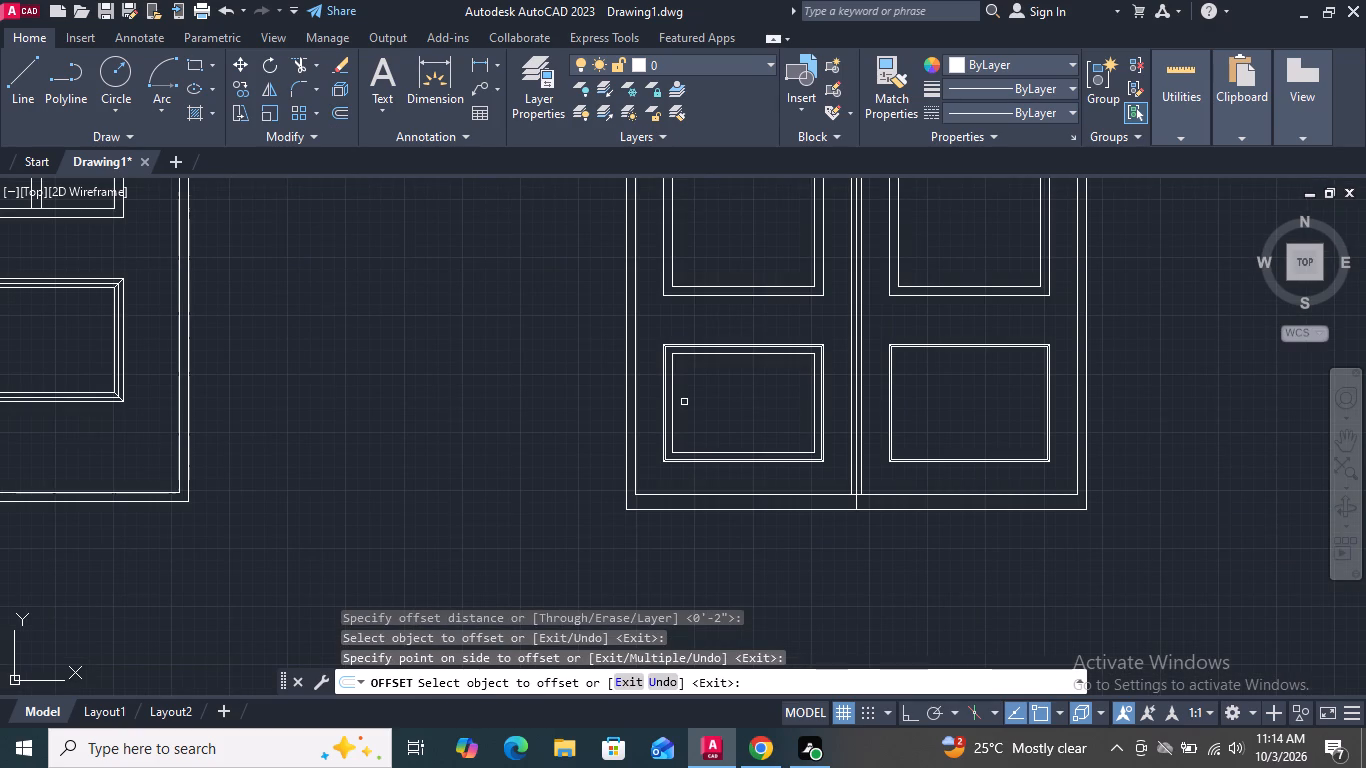
scroll(906, 403, "up", 3)
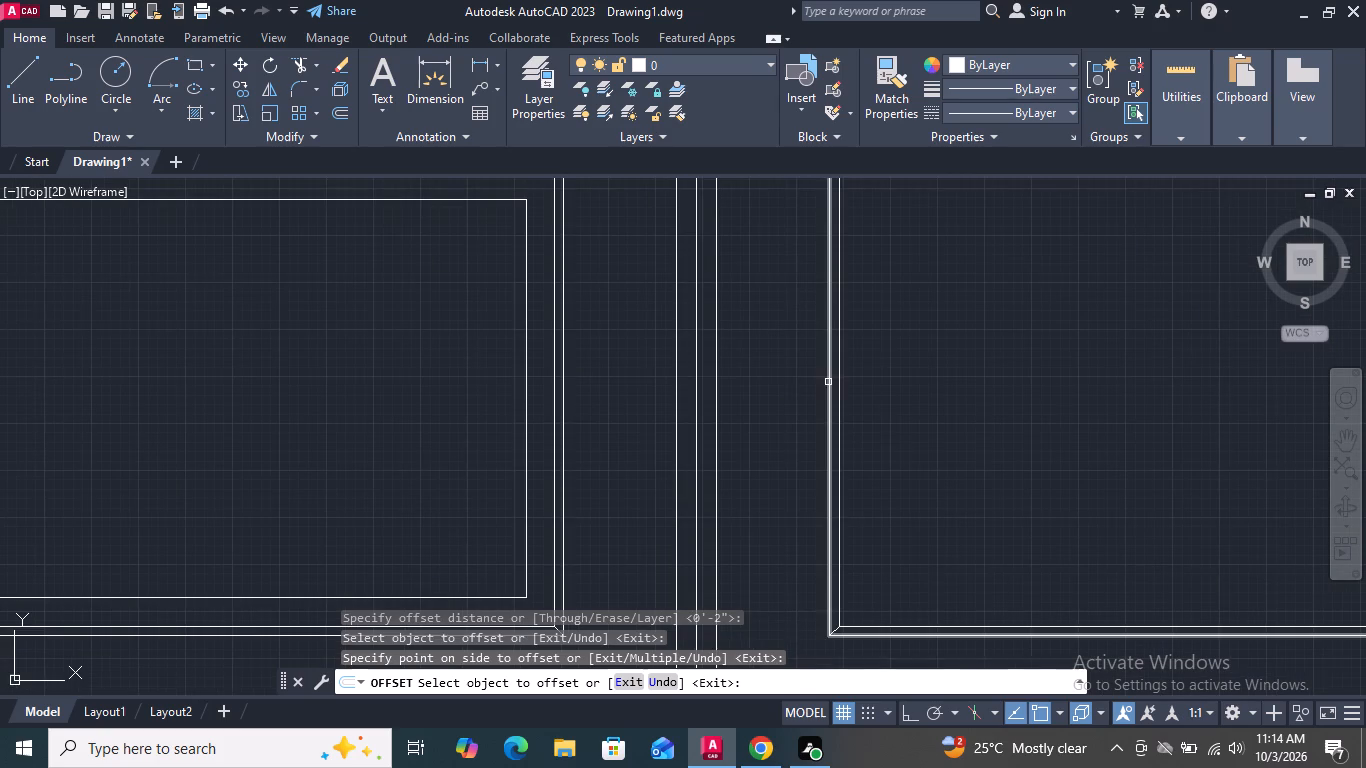
left_click(828, 381)
left_click(895, 389)
scroll(895, 437, "down", 2)
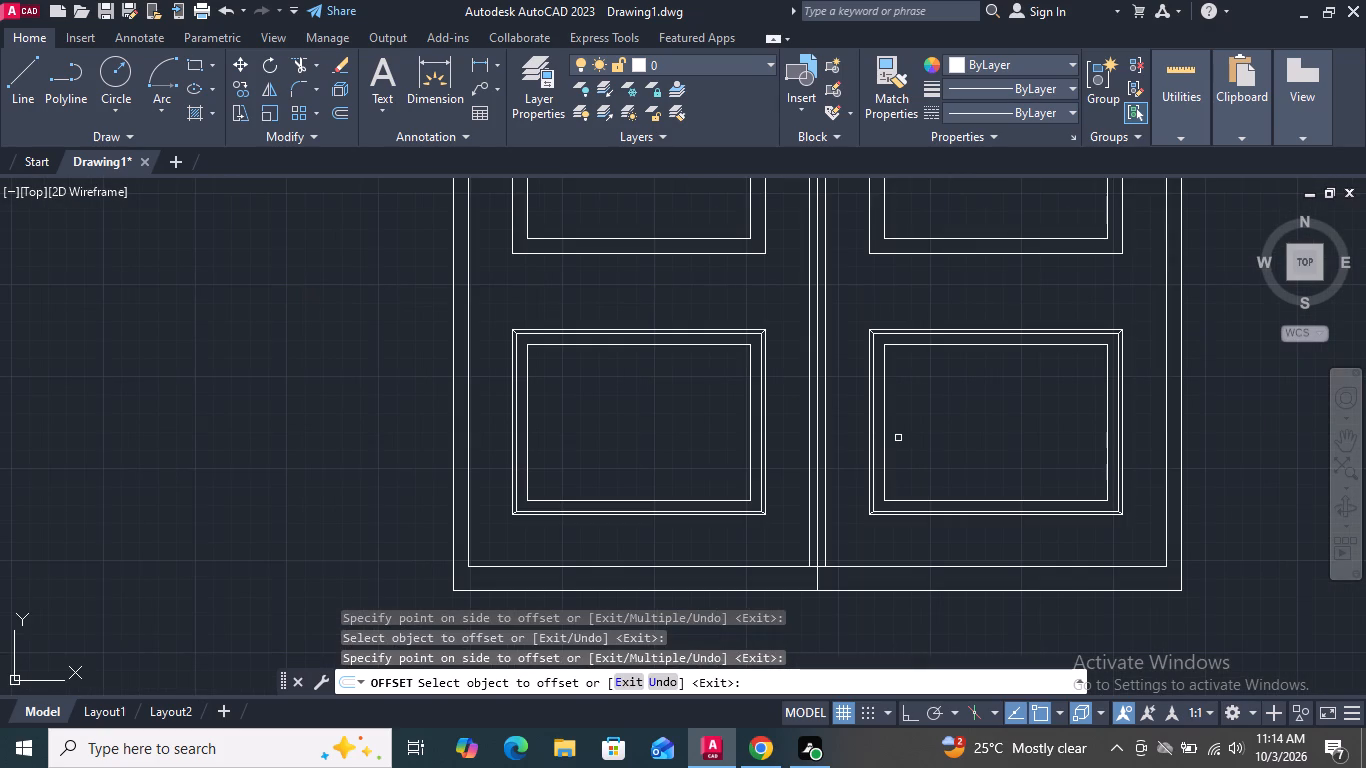
key("Escape")
Delete the closely spaced second rectangle and both upper corner mitre lines from the right leaf's lower panel.
scroll(859, 318, "up", 4)
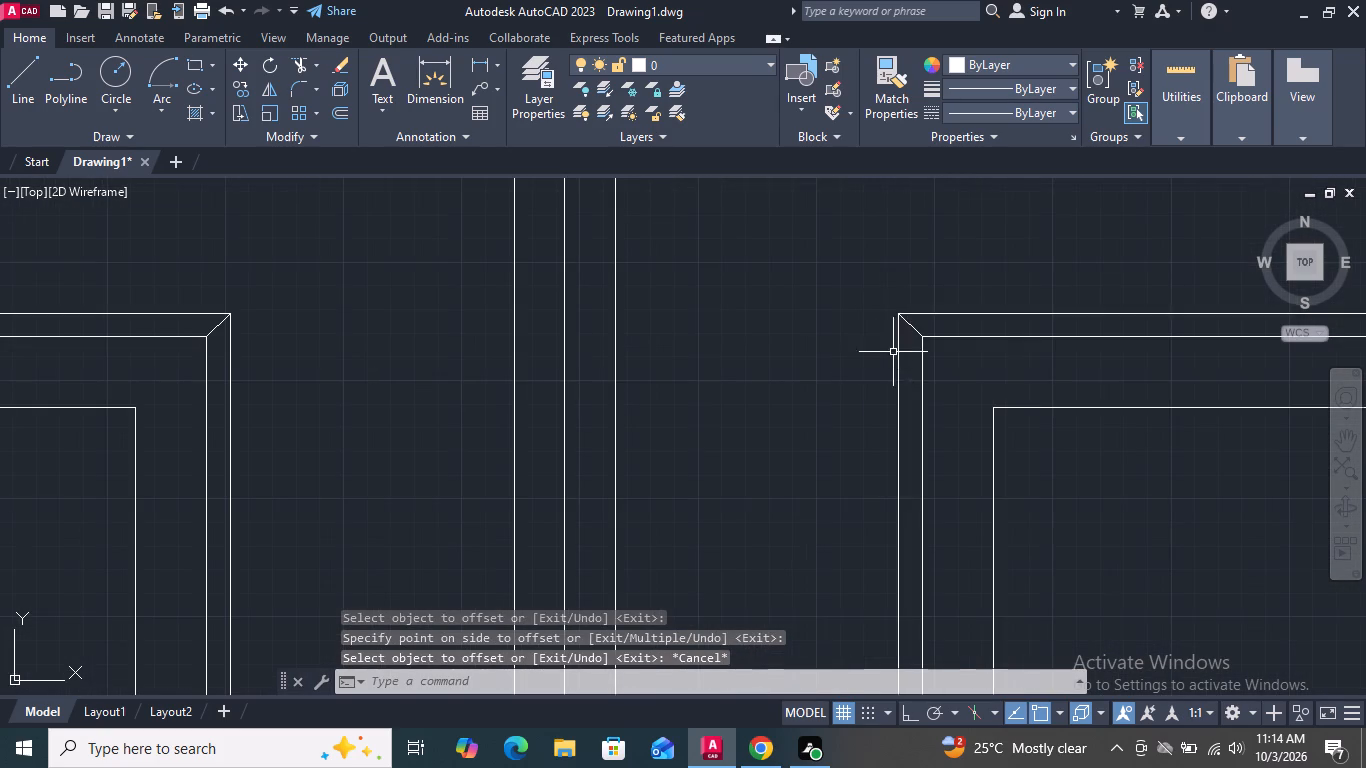
left_click(913, 332)
key("Delete")
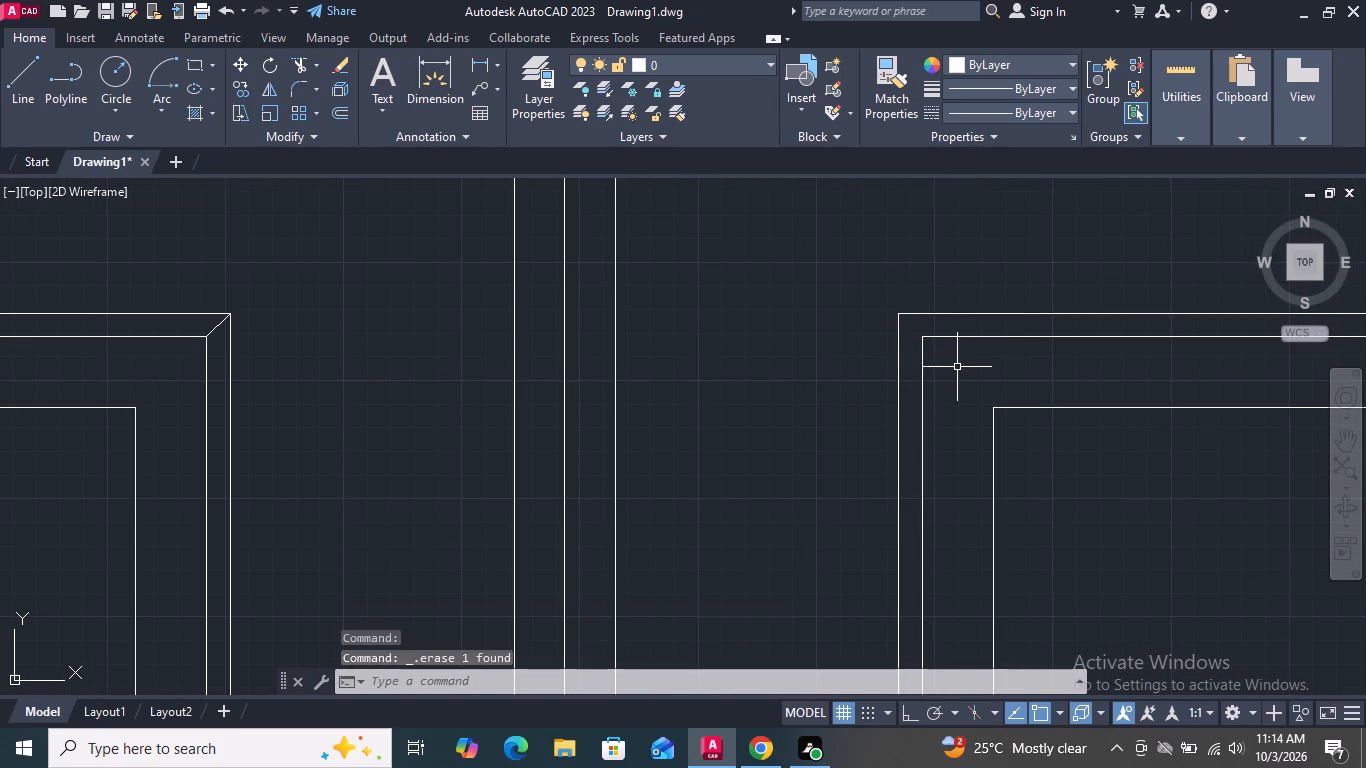
left_click(921, 361)
key("Delete")
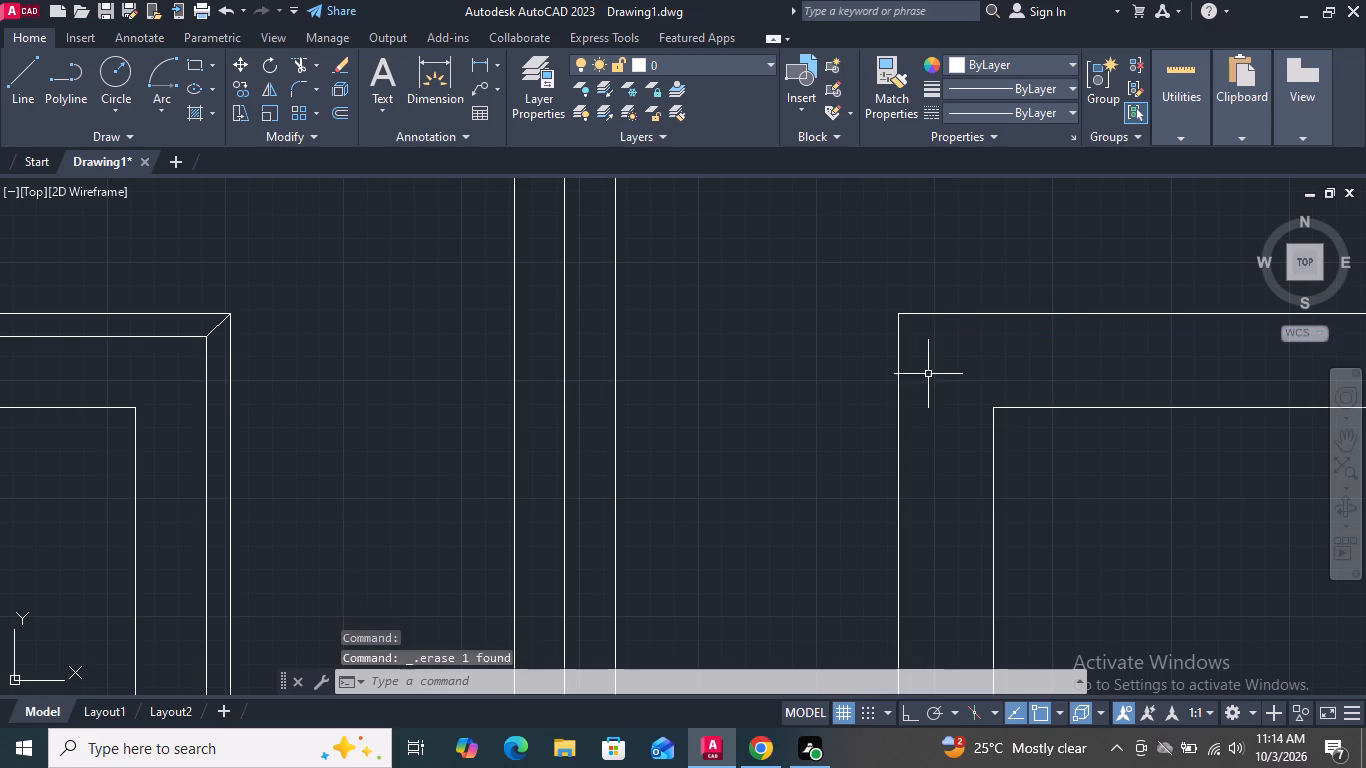
scroll(931, 377, "down", 3)
scroll(1014, 388, "down", 1)
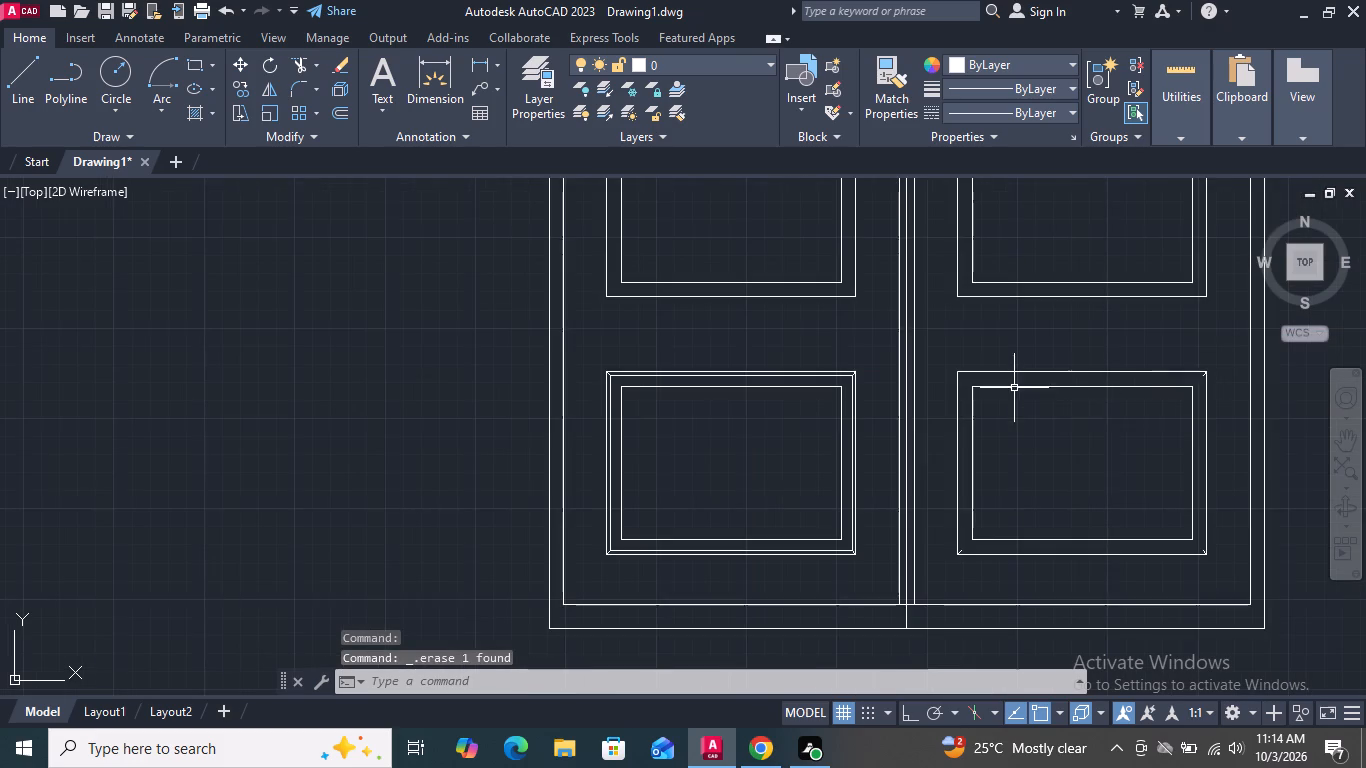
scroll(1233, 378, "up", 4)
left_click(1110, 372)
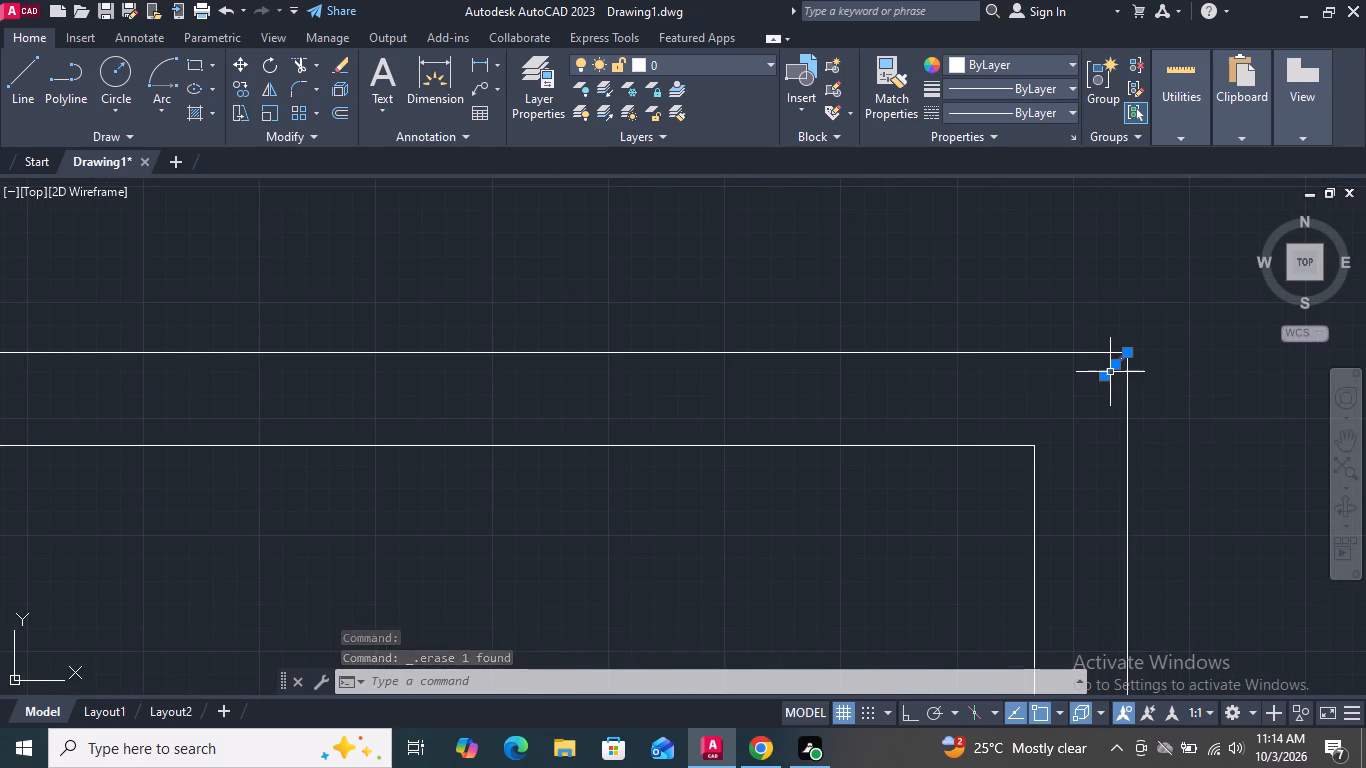
scroll(1109, 378, "down", 3)
key("Delete")
scroll(1109, 378, "down", 3)
key("Delete")
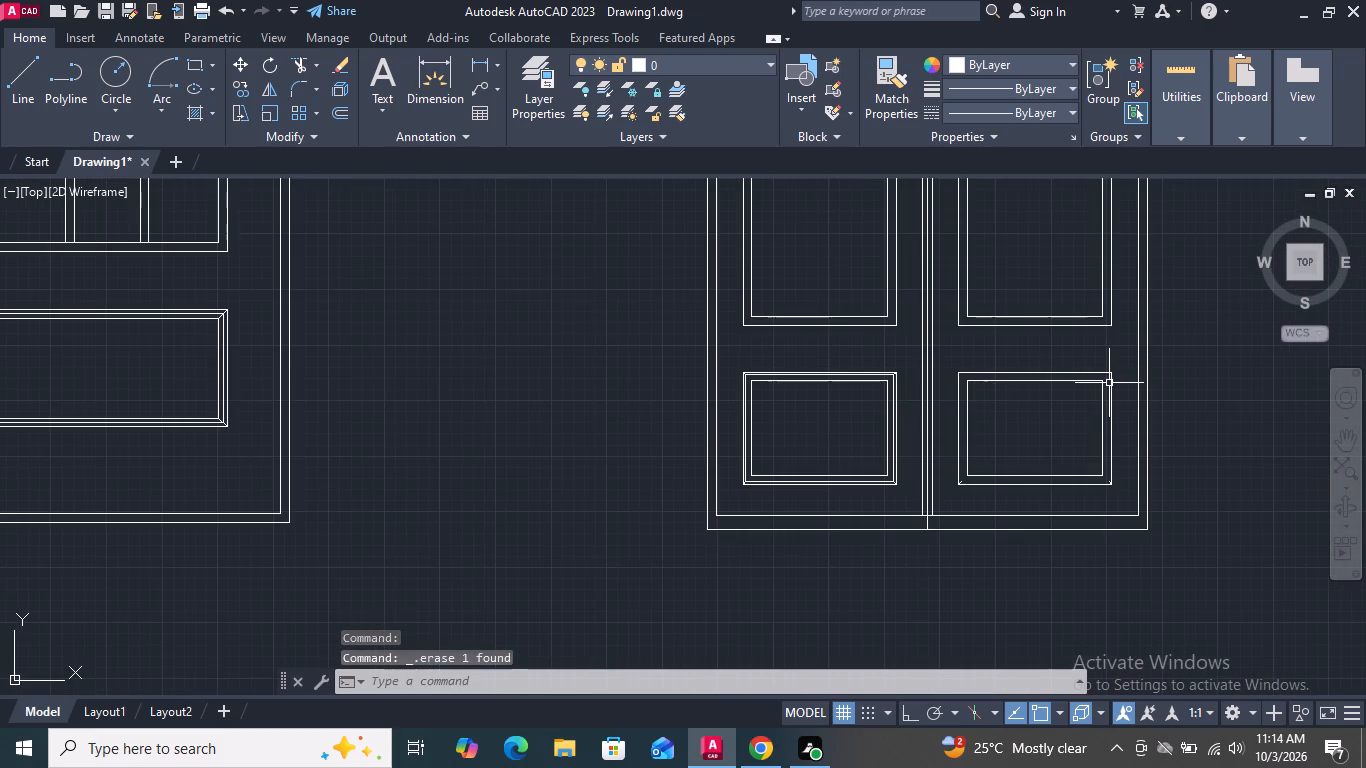
Delete the two bottom corner mitre lines from the right leaf's lower panel.
scroll(1114, 363, "down", 3)
scroll(1111, 399, "up", 5)
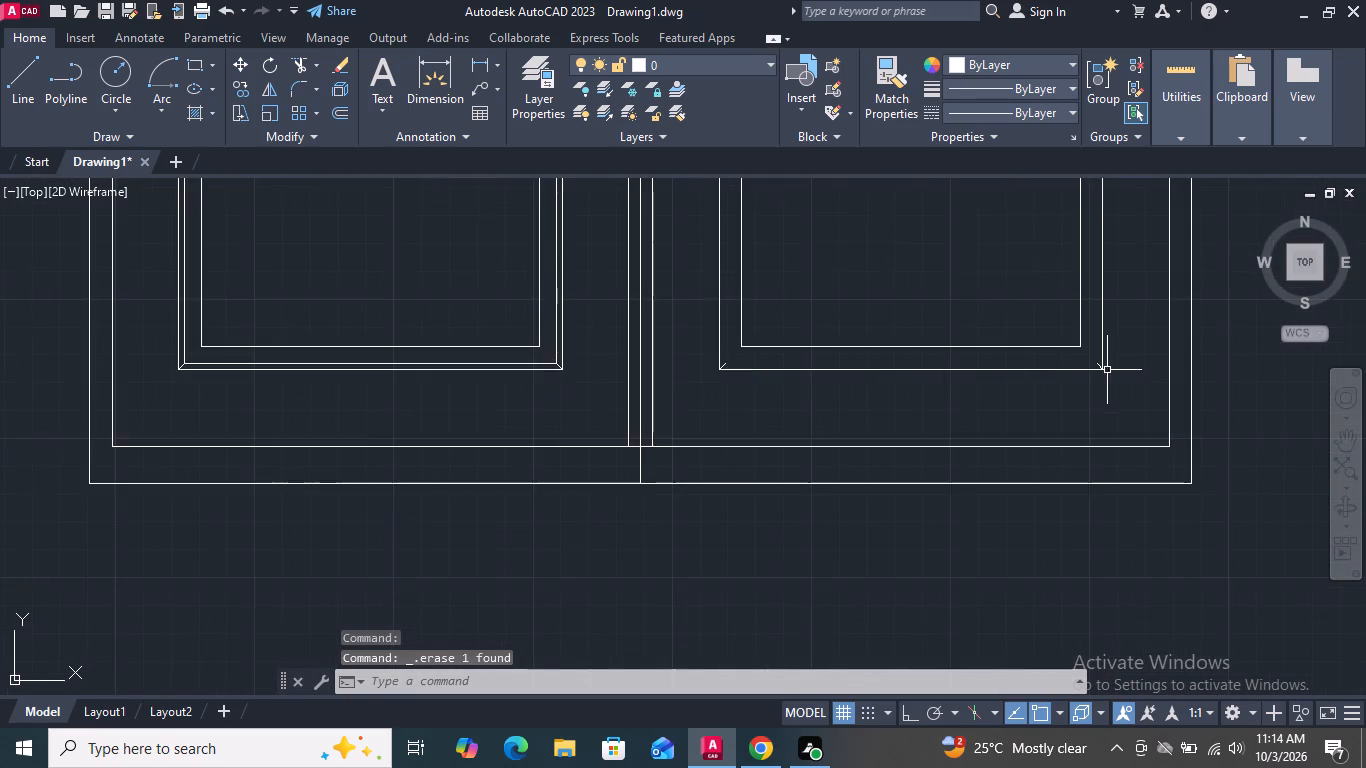
scroll(1090, 357, "up", 3)
left_click(1106, 384)
key("Delete")
scroll(1116, 426, "down", 3)
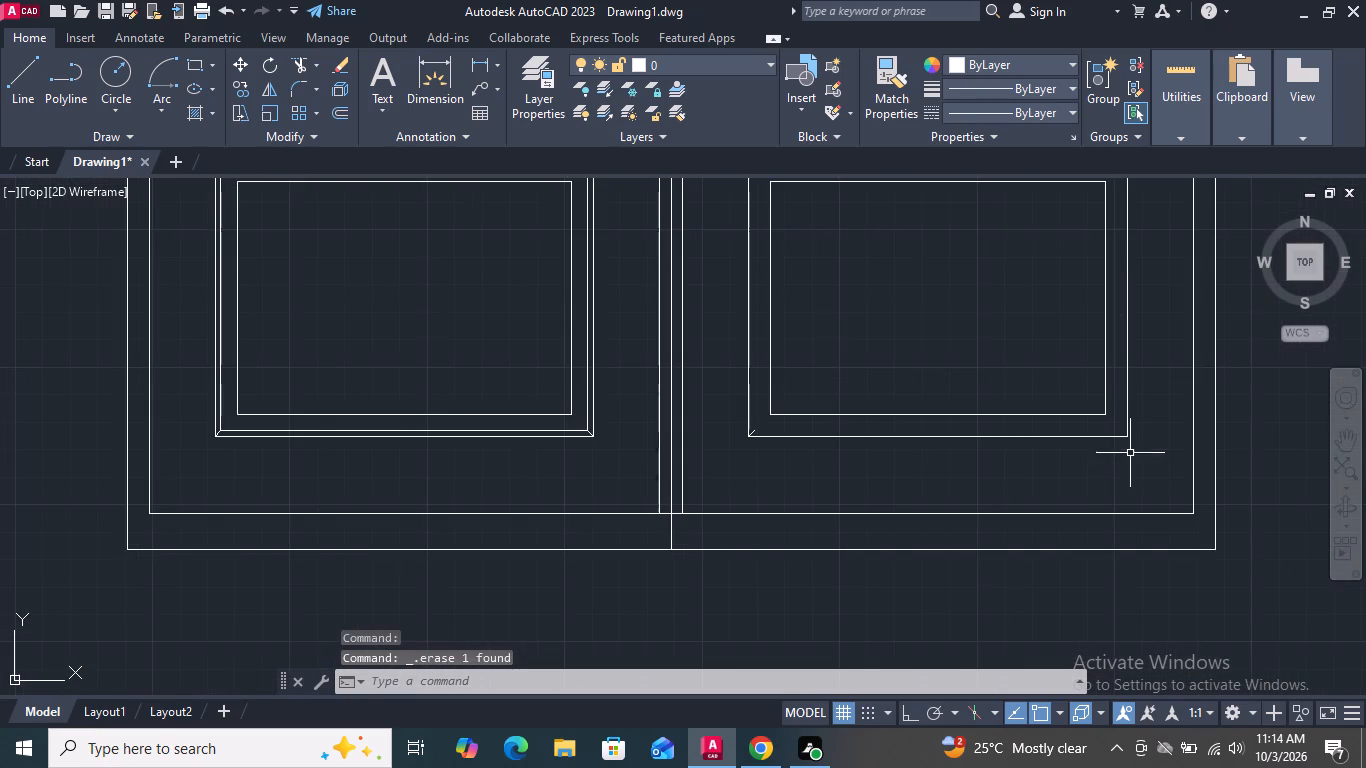
scroll(768, 430, "up", 3)
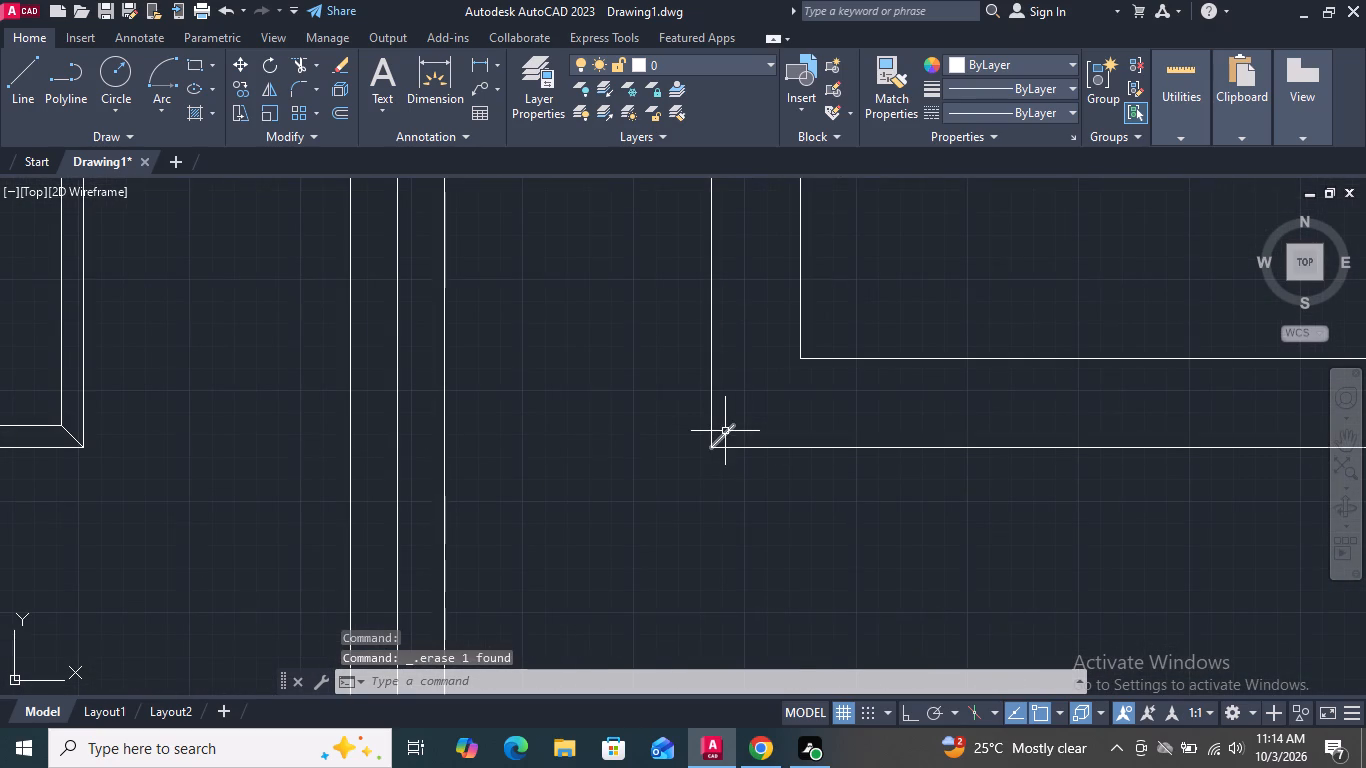
left_click(726, 431)
key("Delete")
Delete the closely spaced second rectangle and both bottom corner mitre lines from the left leaf's lower panel.
scroll(958, 523, "down", 4)
scroll(821, 534, "up", 2)
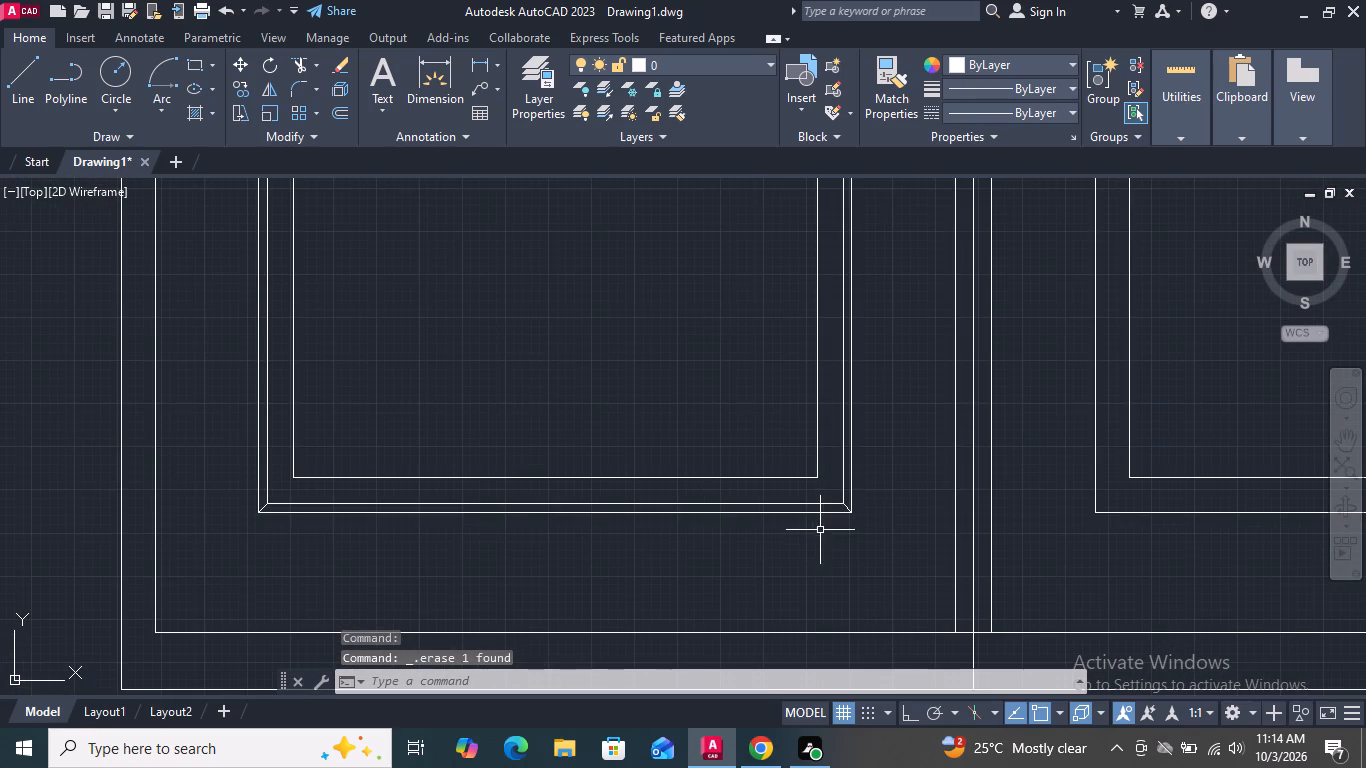
scroll(826, 513, "up", 3)
left_click(895, 498)
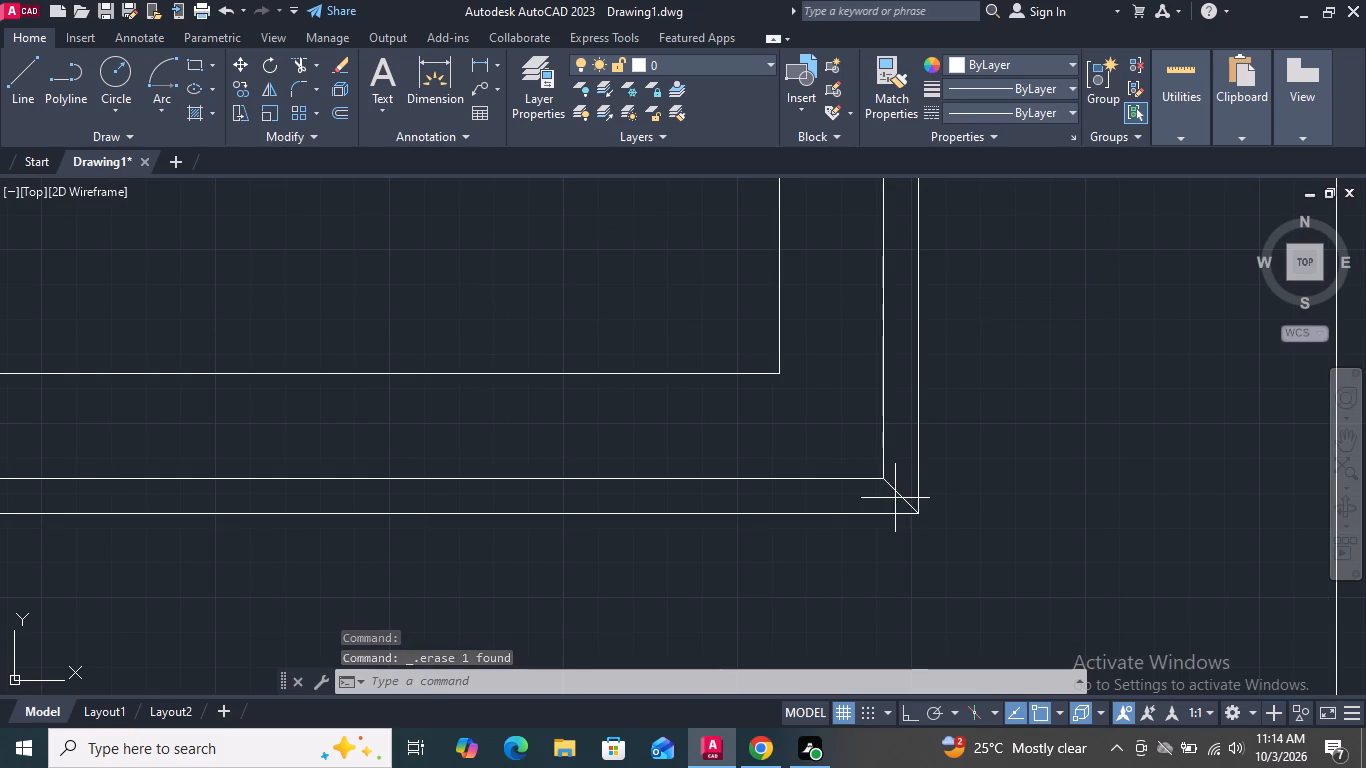
left_click(864, 451)
key("Delete")
scroll(914, 542, "down", 4)
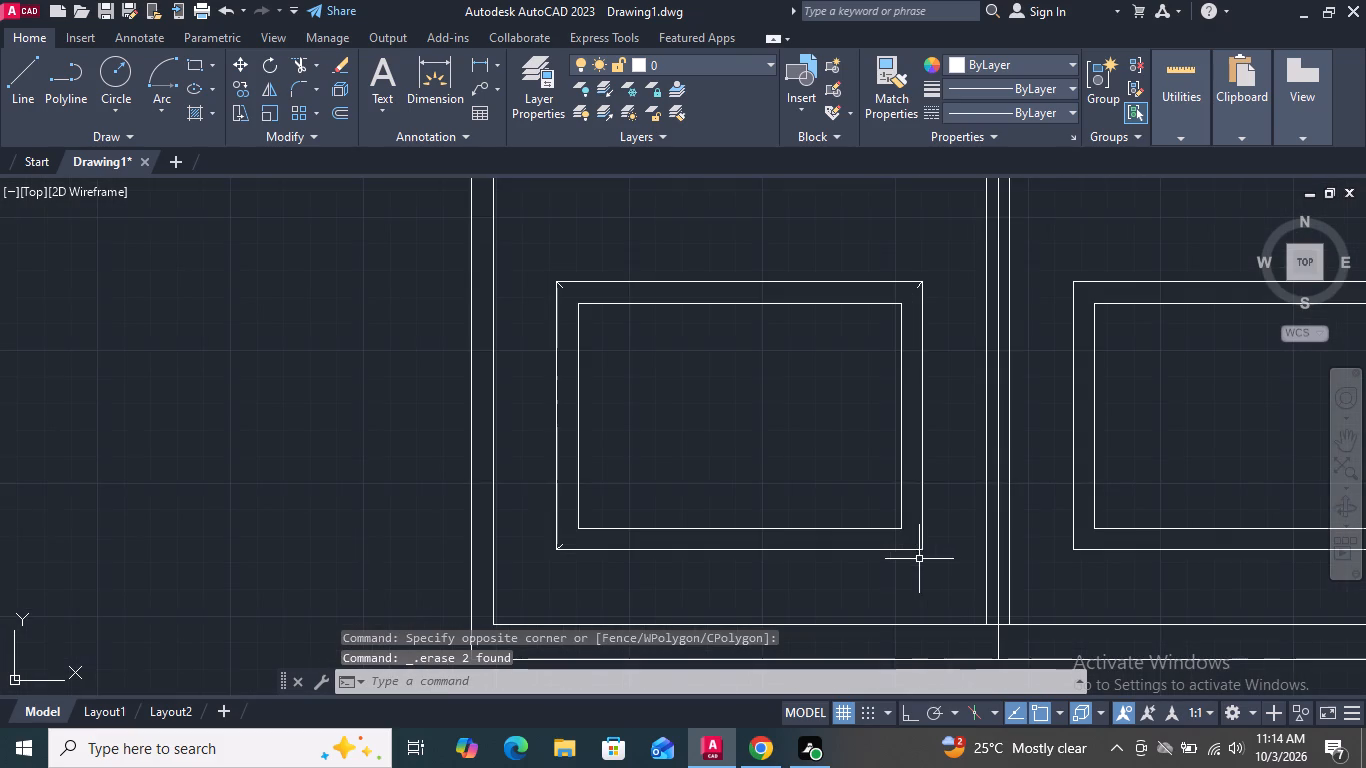
scroll(542, 554, "up", 3)
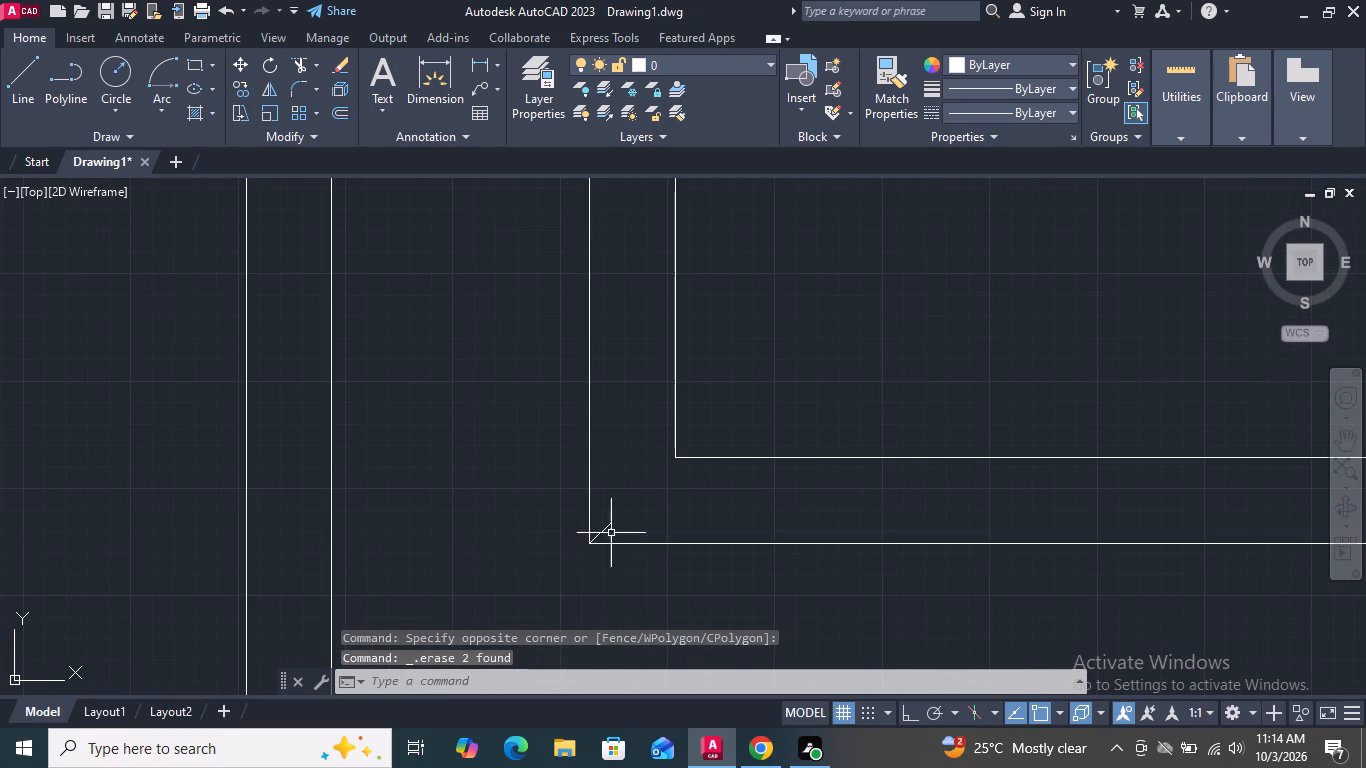
left_click(602, 528)
key("Delete")
Delete the two upper corner mitre lines from the left leaf's lower panel.
scroll(664, 577, "down", 3)
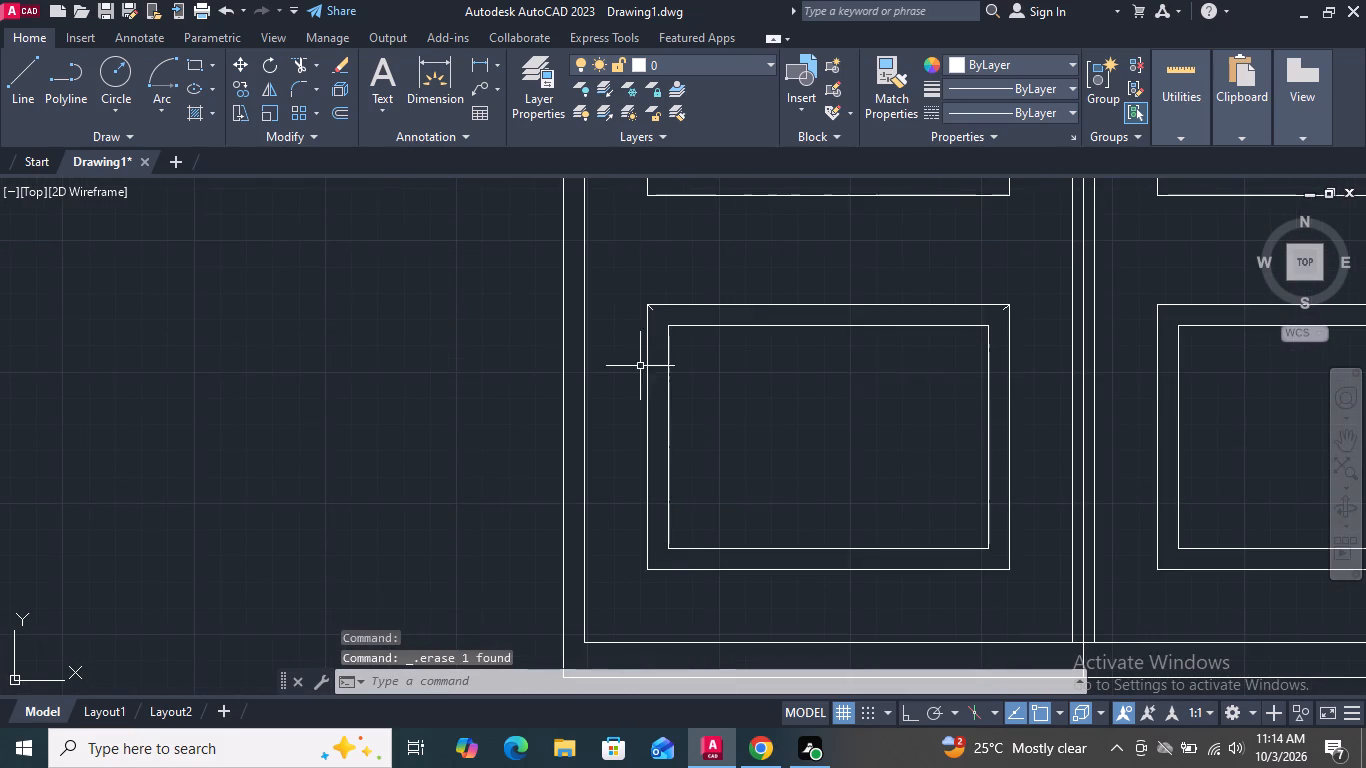
scroll(647, 309, "up", 3)
left_click(648, 303)
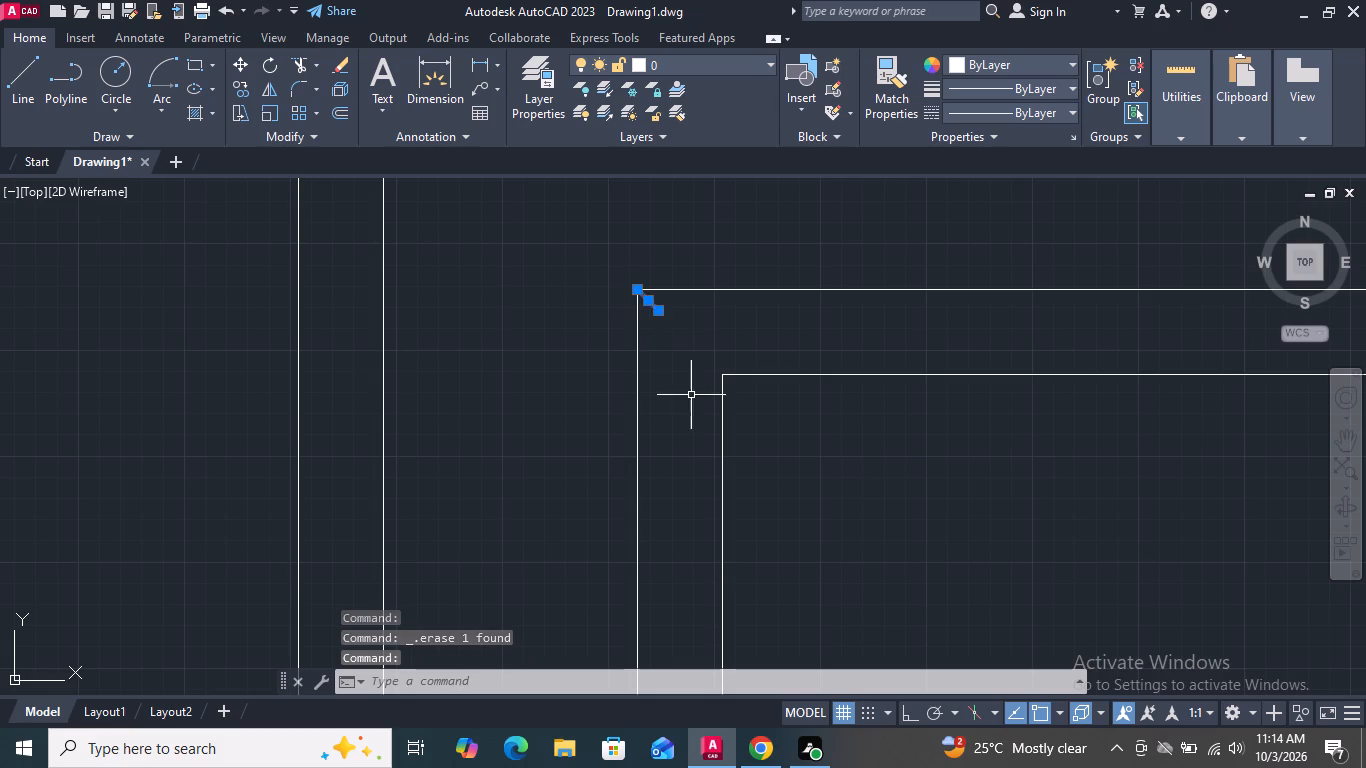
key("Delete")
scroll(691, 395, "down", 4)
scroll(1040, 374, "up", 3)
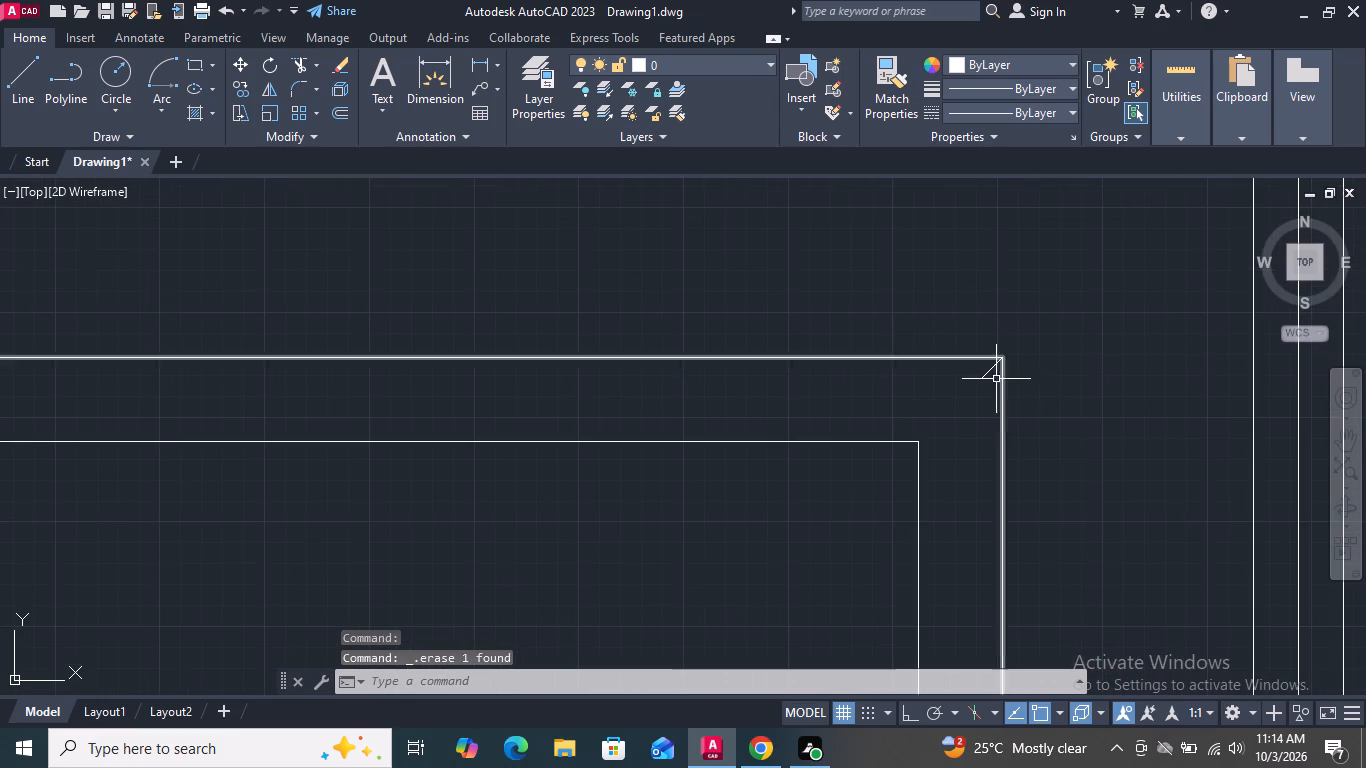
left_click(988, 374)
key("Delete")
Draw mitre lines joining the outer and inner rectangles at both upper corners of the left leaf's lower panel.
scroll(984, 411, "down", 2)
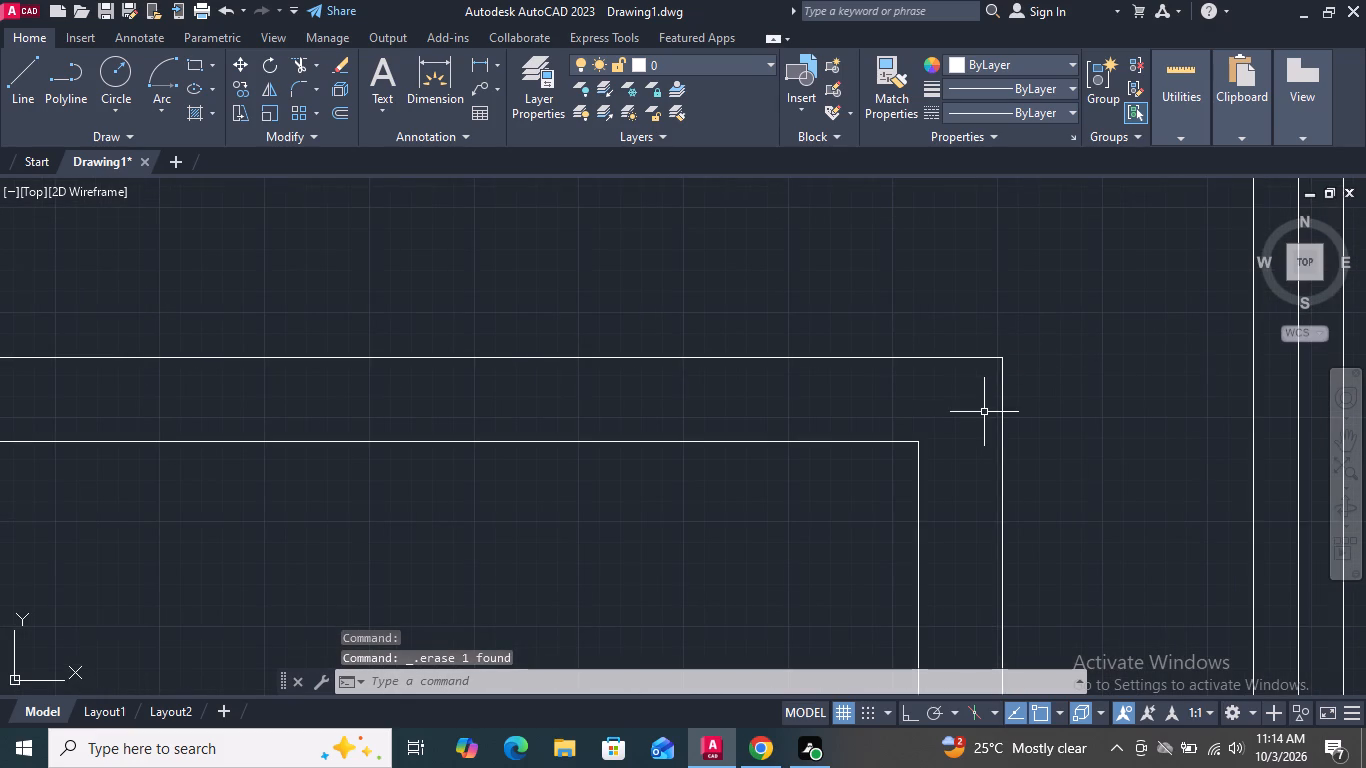
scroll(985, 398, "down", 3)
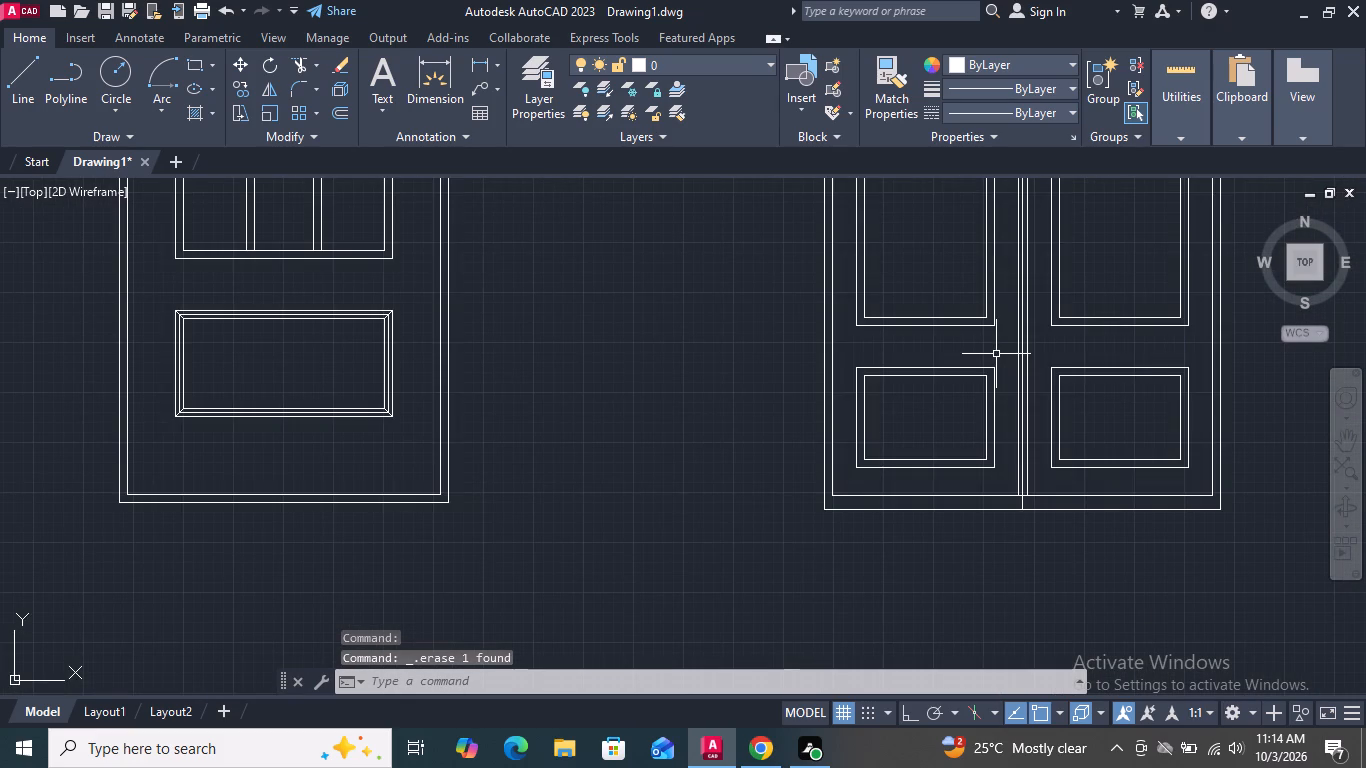
scroll(956, 388, "up", 2)
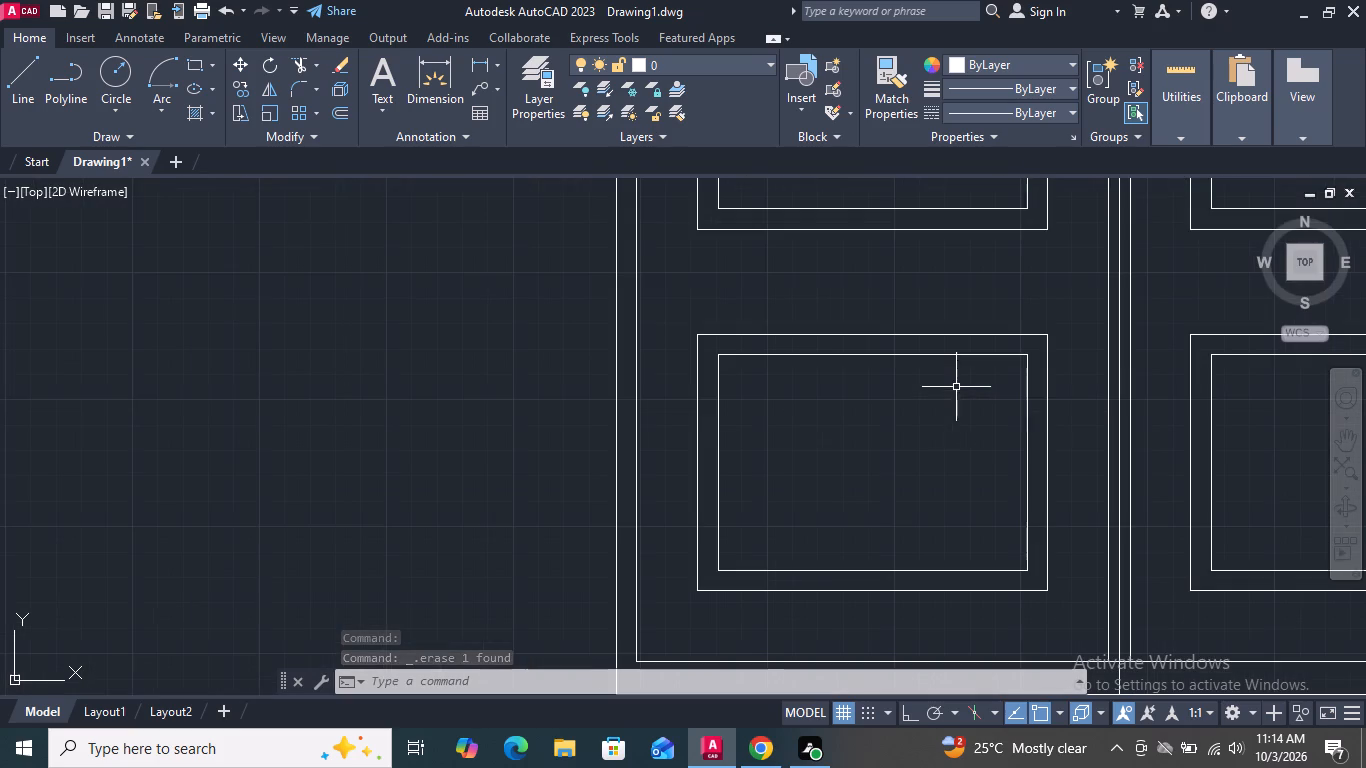
left_click(30, 66)
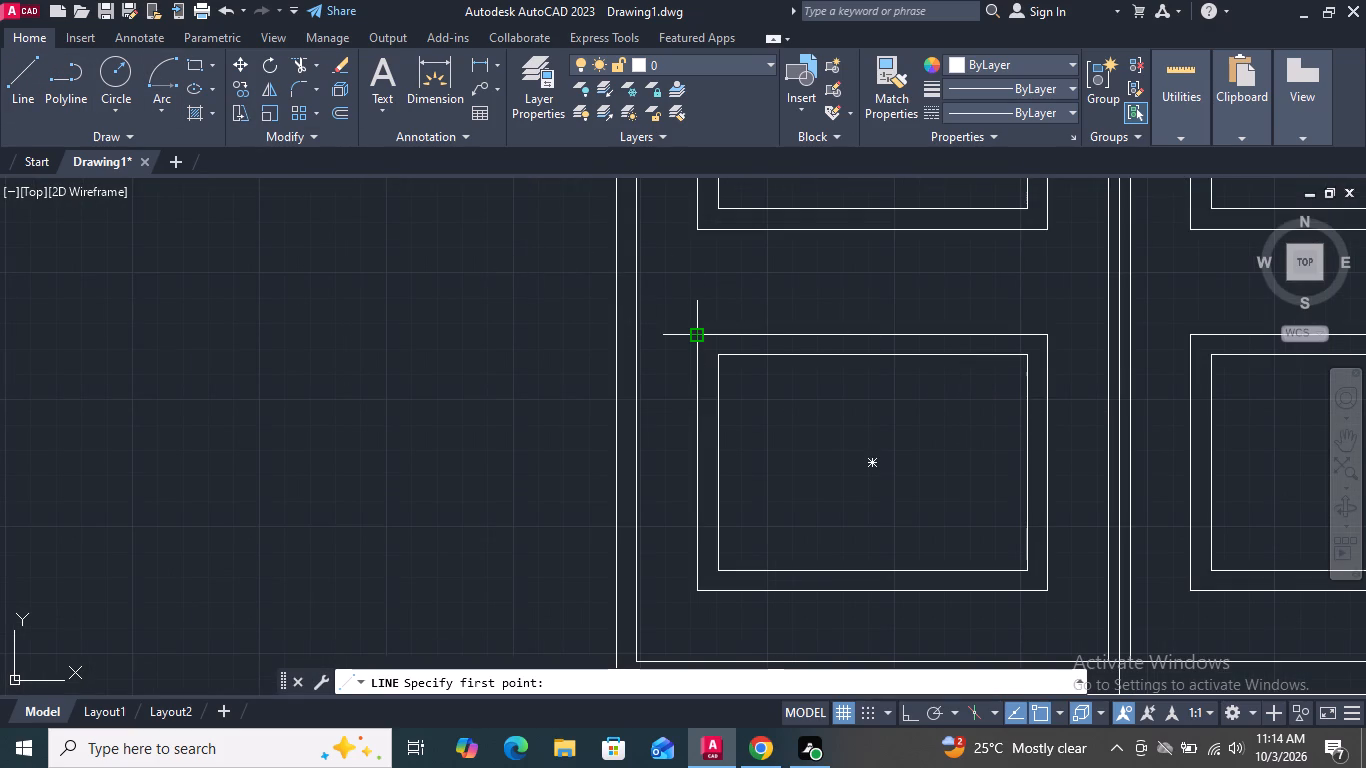
left_click(700, 334)
scroll(700, 334, "up", 2)
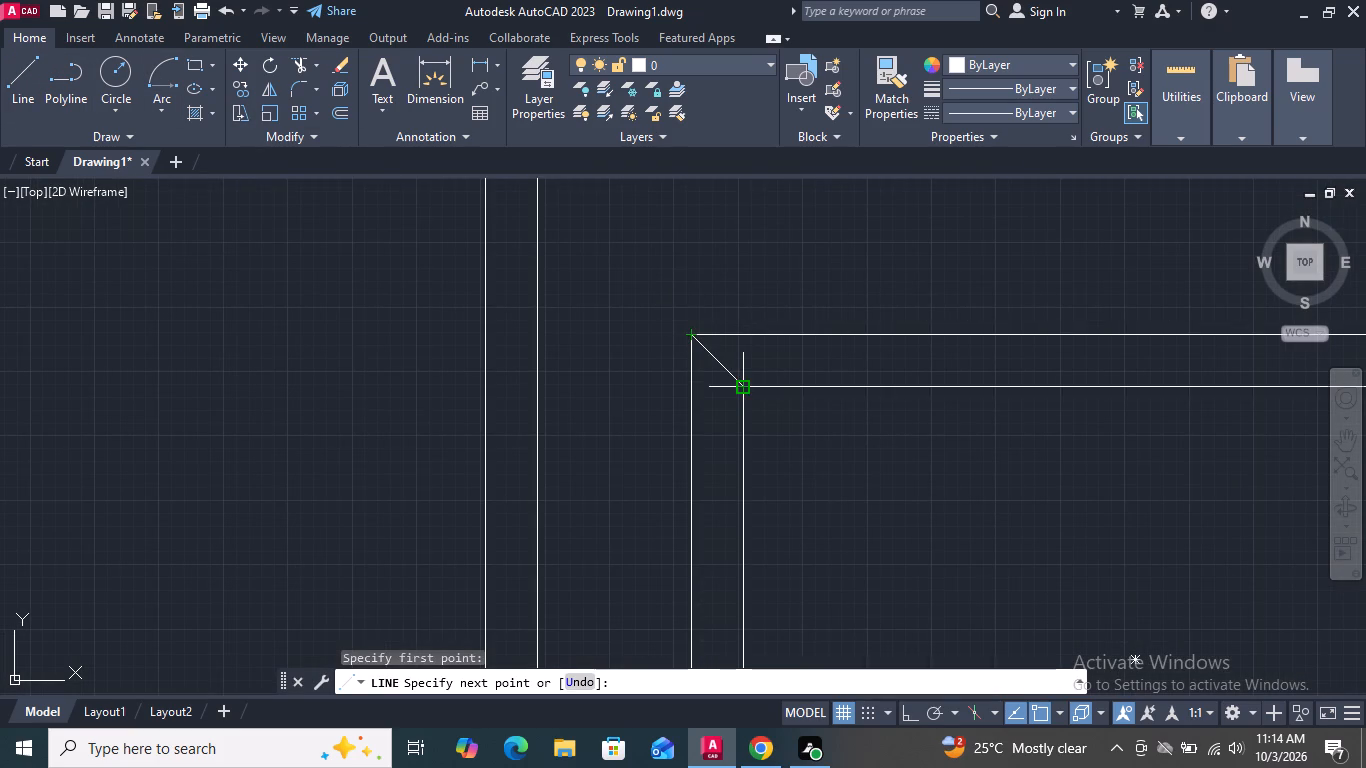
left_click(741, 385)
key("space")
scroll(652, 378, "down", 2)
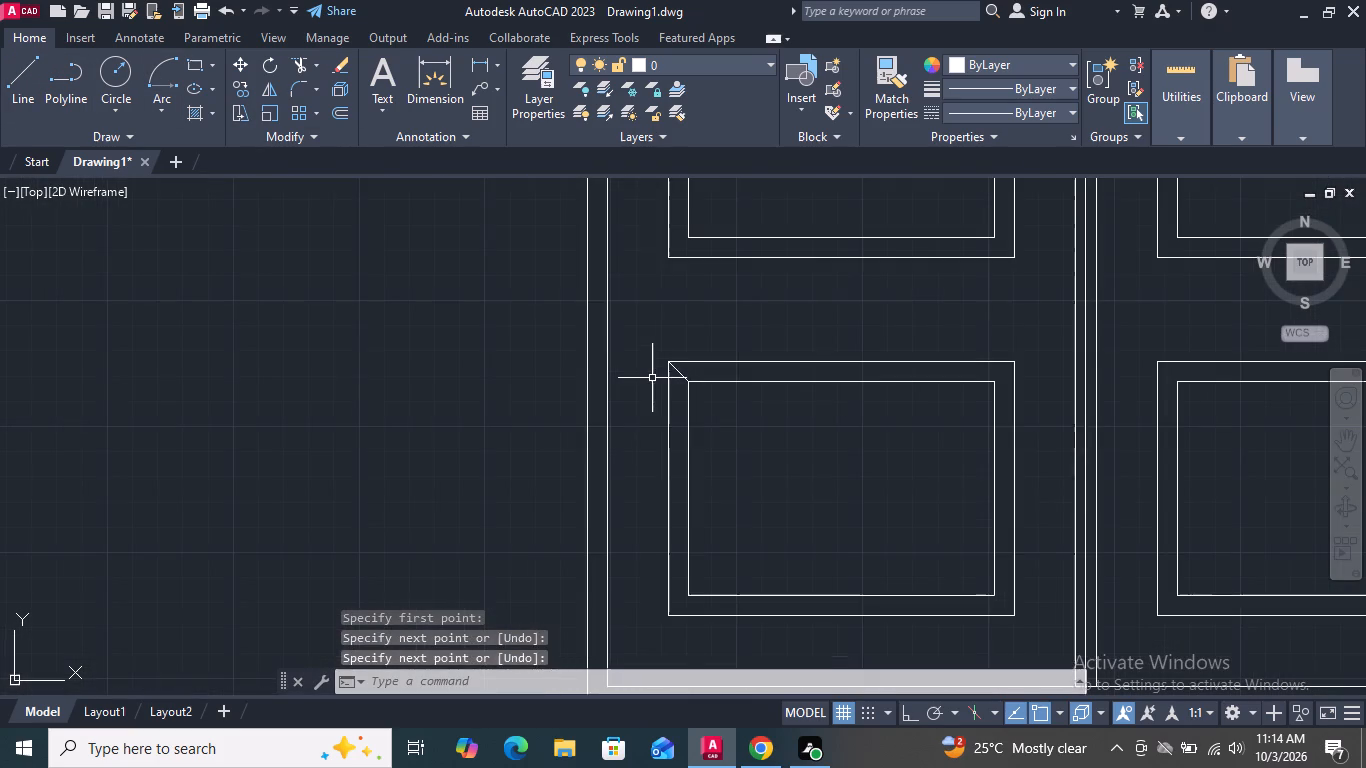
key("space")
scroll(1007, 377, "up", 2)
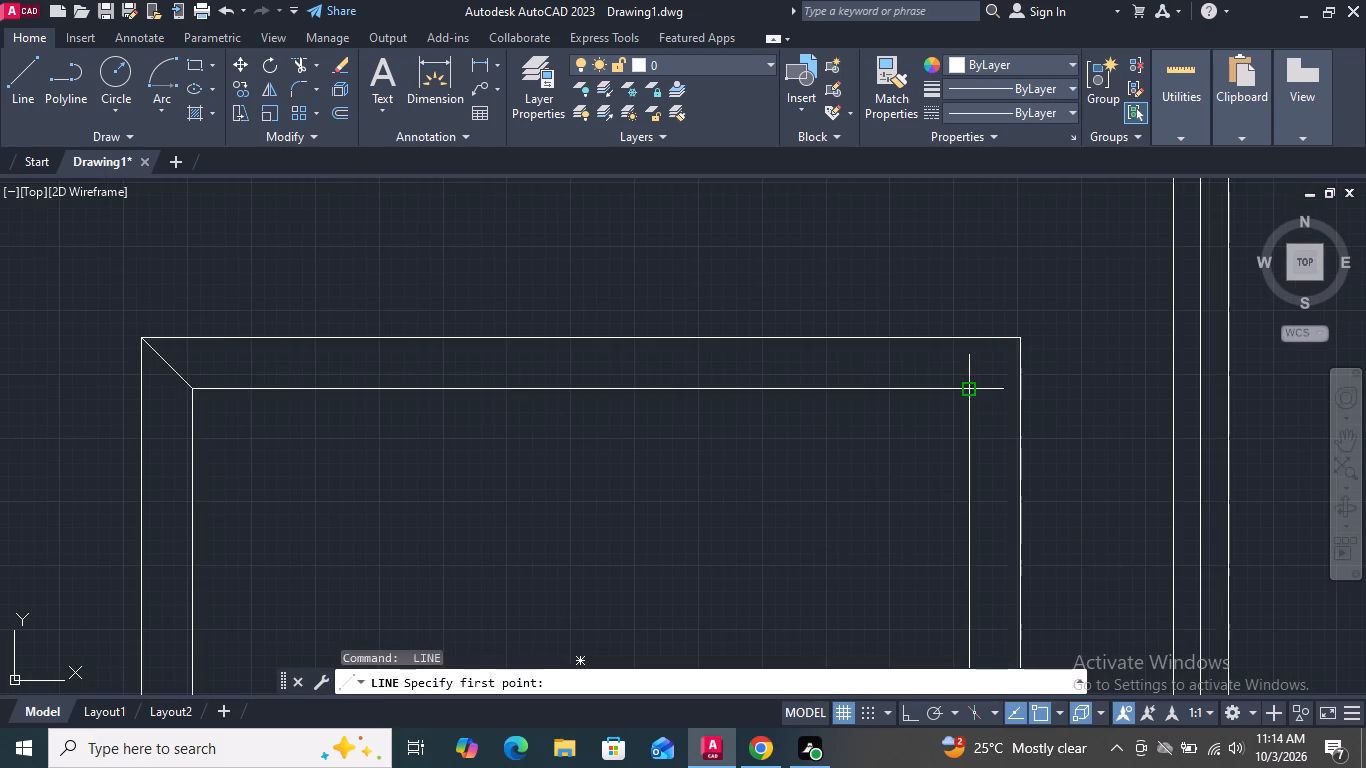
left_click(964, 385)
left_click(1017, 337)
key("space")
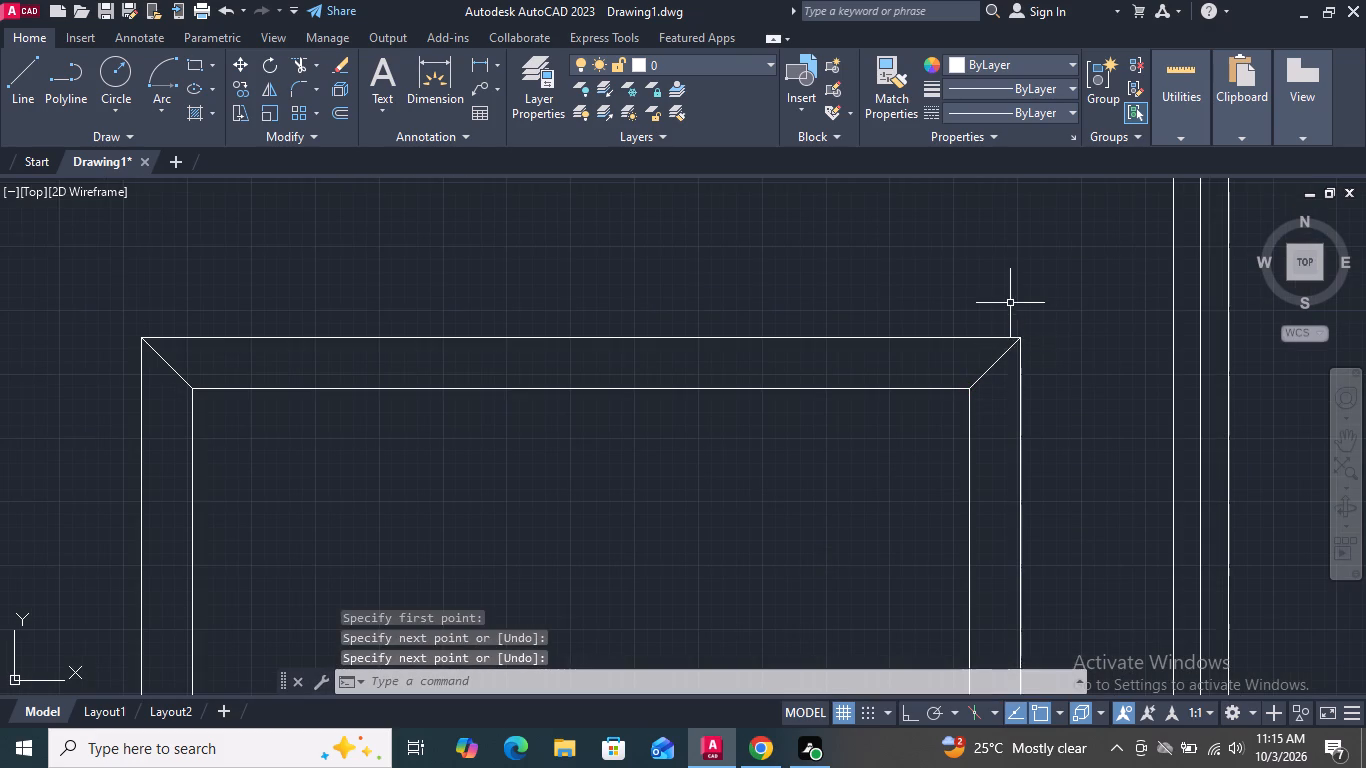
Draw mitre lines joining the outer and inner rectangles at both bottom corners of the left leaf's lower panel.
scroll(1010, 301, "down", 2)
scroll(1002, 556, "up", 3)
key("space")
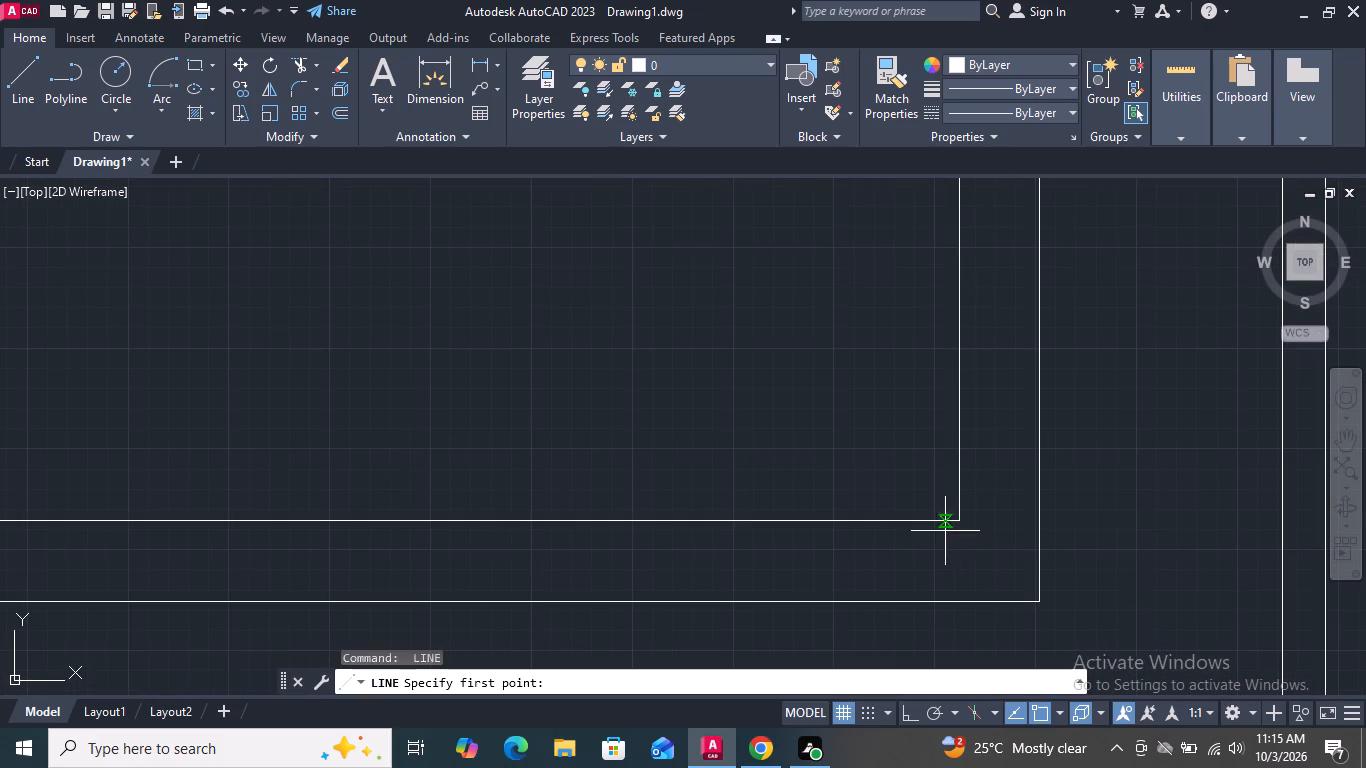
left_click(958, 516)
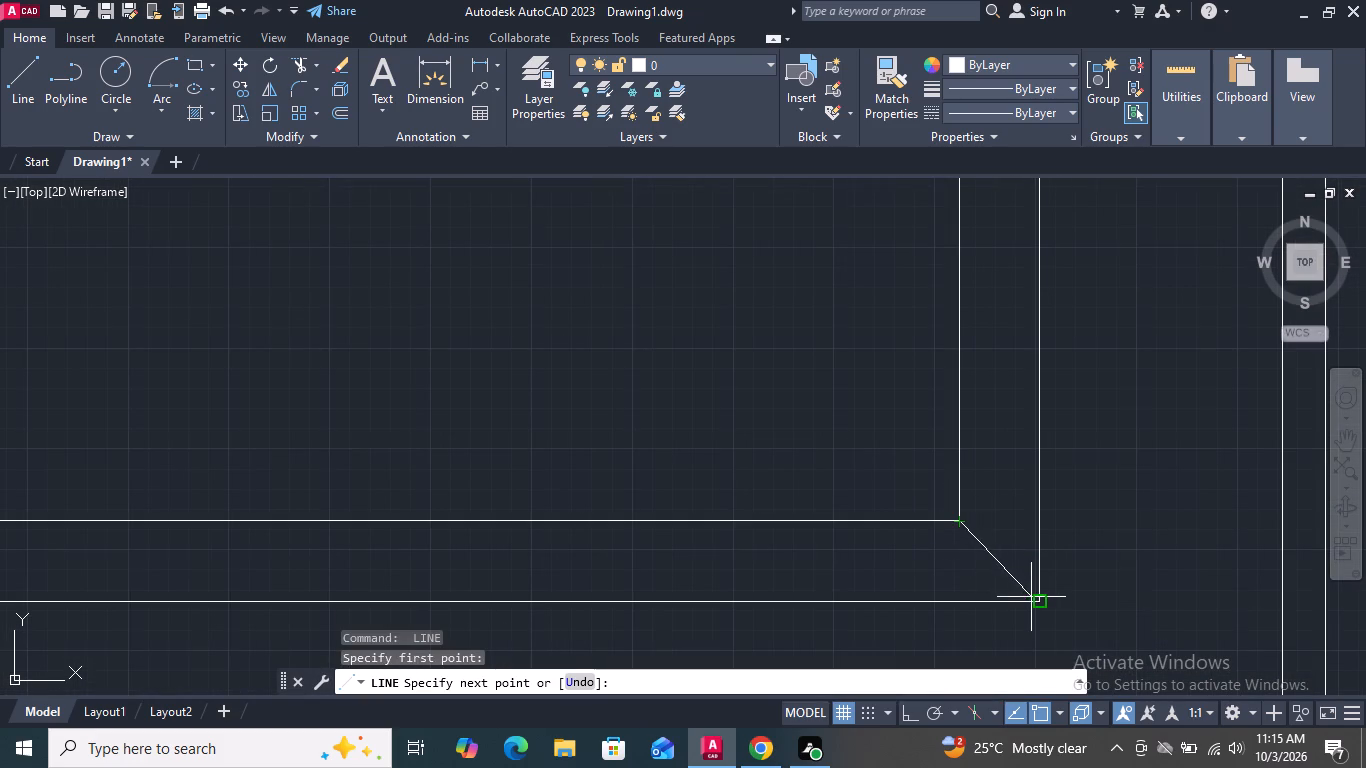
left_click(1037, 601)
key("space")
scroll(1086, 518, "down", 2)
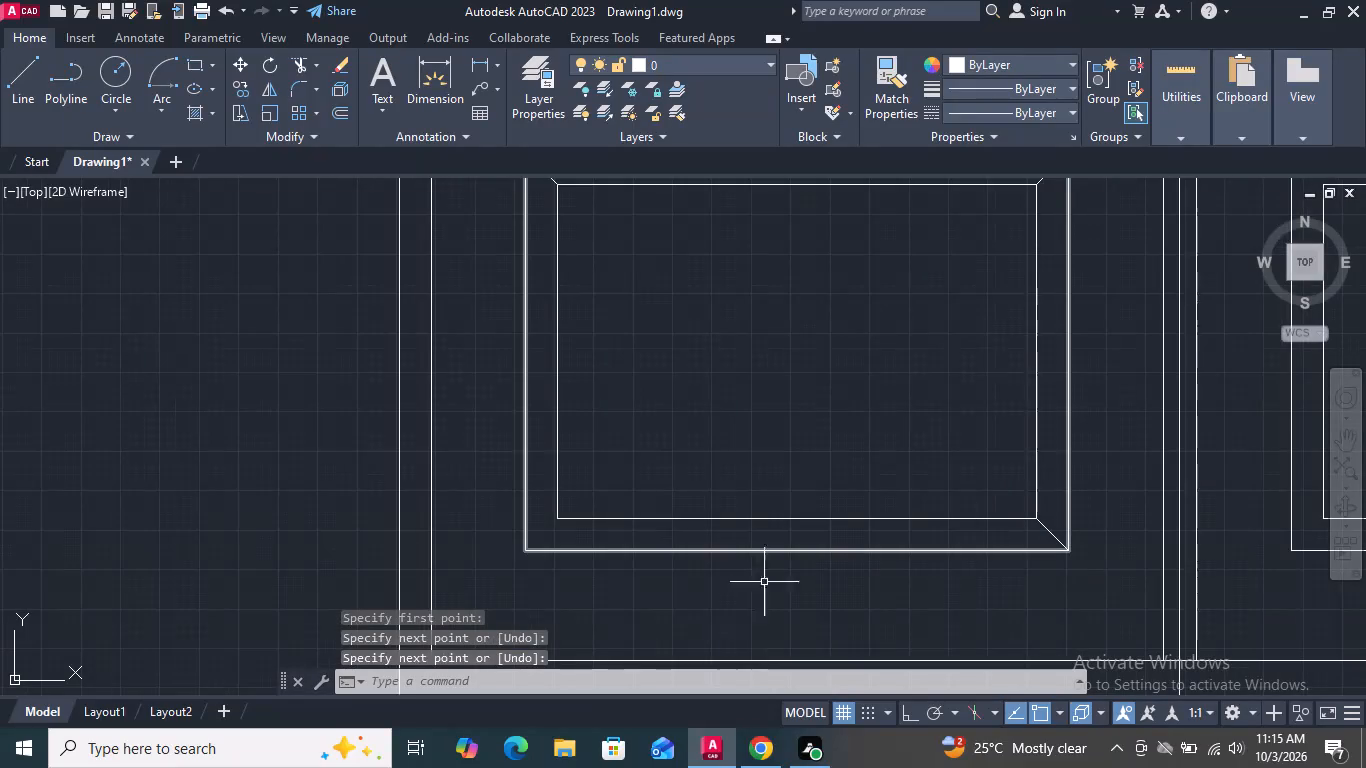
scroll(549, 557, "up", 3)
key("space")
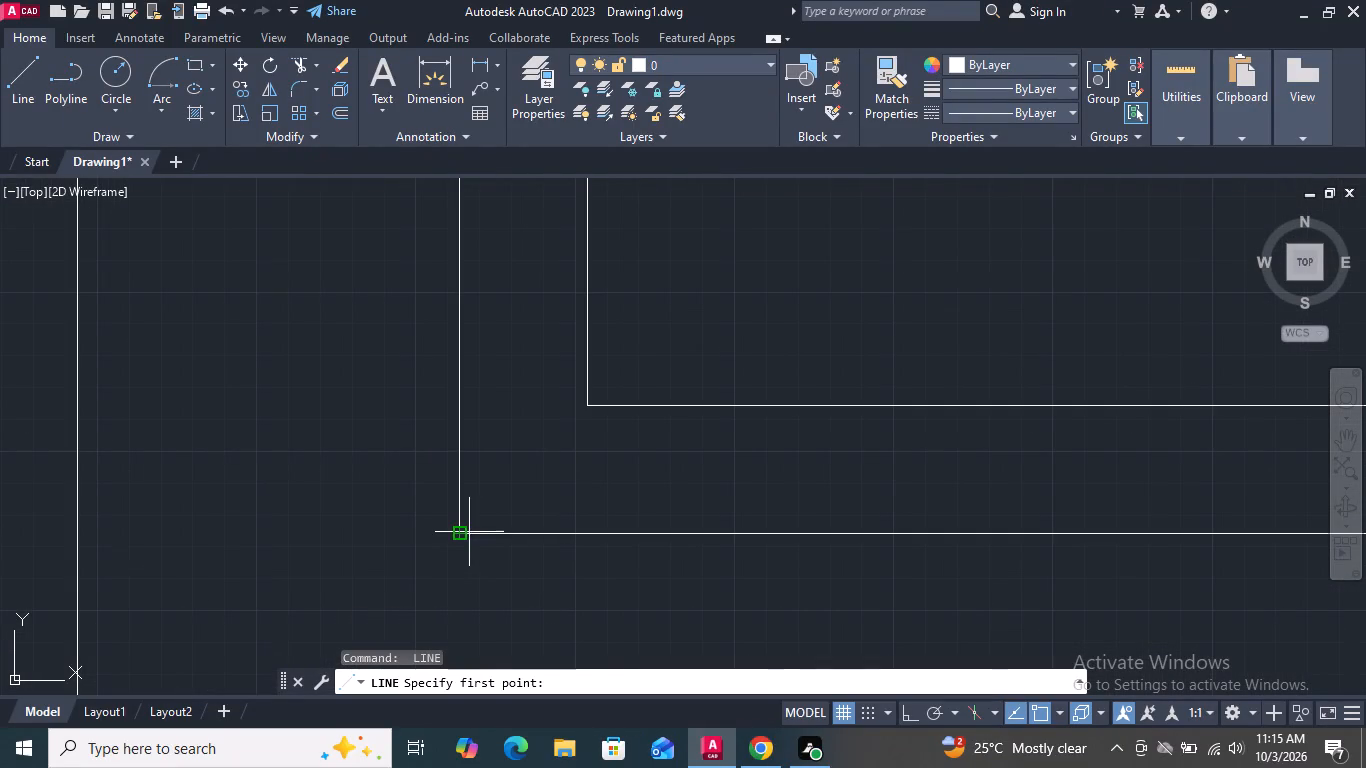
left_click(462, 533)
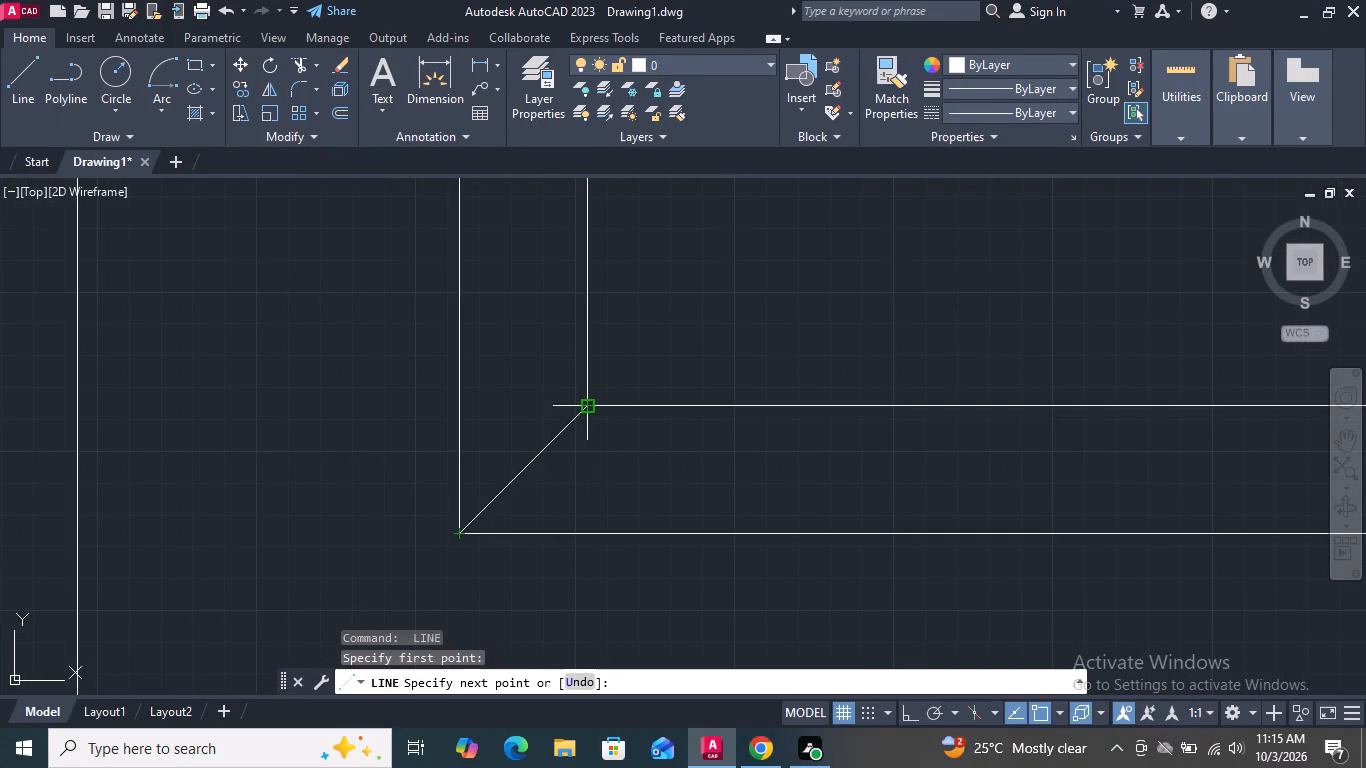
left_click(586, 409)
key("space")
Draw mitre lines joining the outer and inner rectangles at both bottom corners of the right leaf's lower panel.
scroll(576, 519, "down", 5)
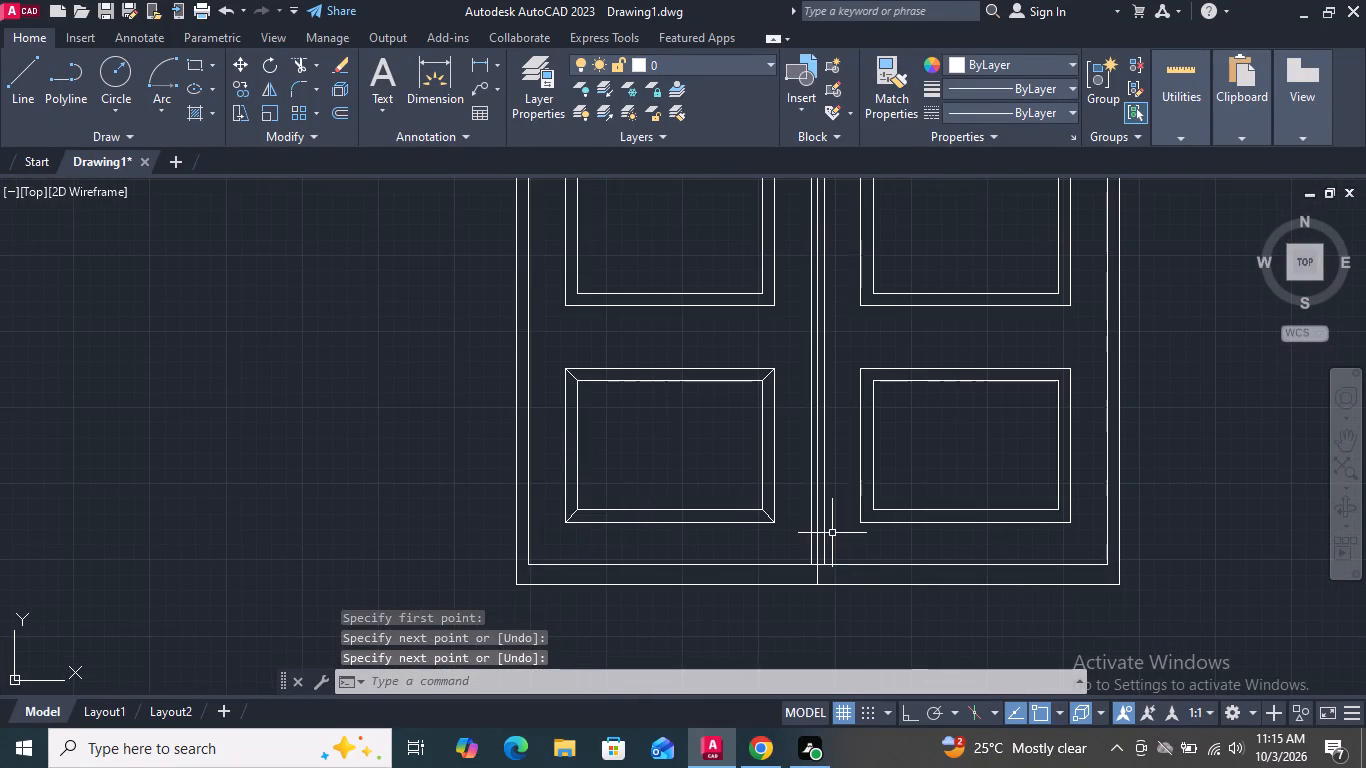
scroll(855, 512, "up", 5)
key("space")
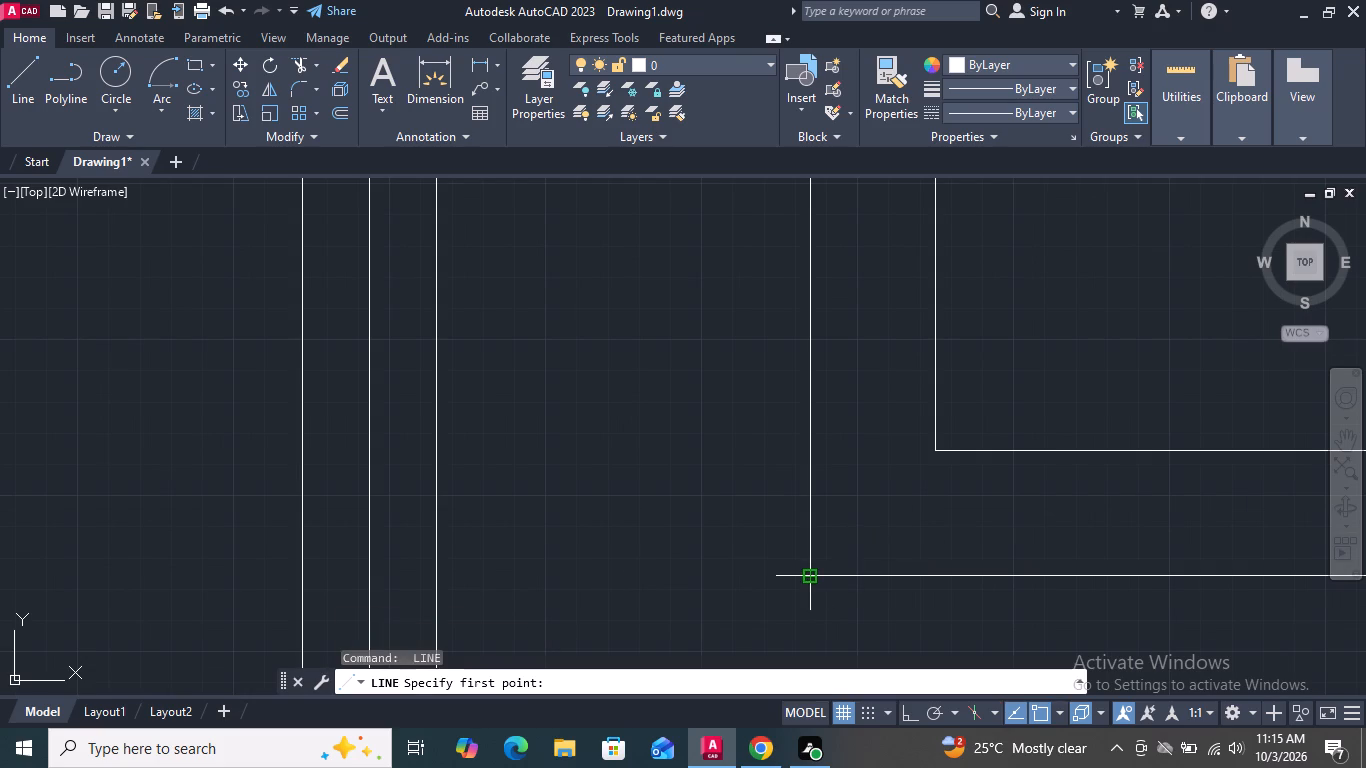
left_click(810, 579)
left_click(935, 451)
key("space")
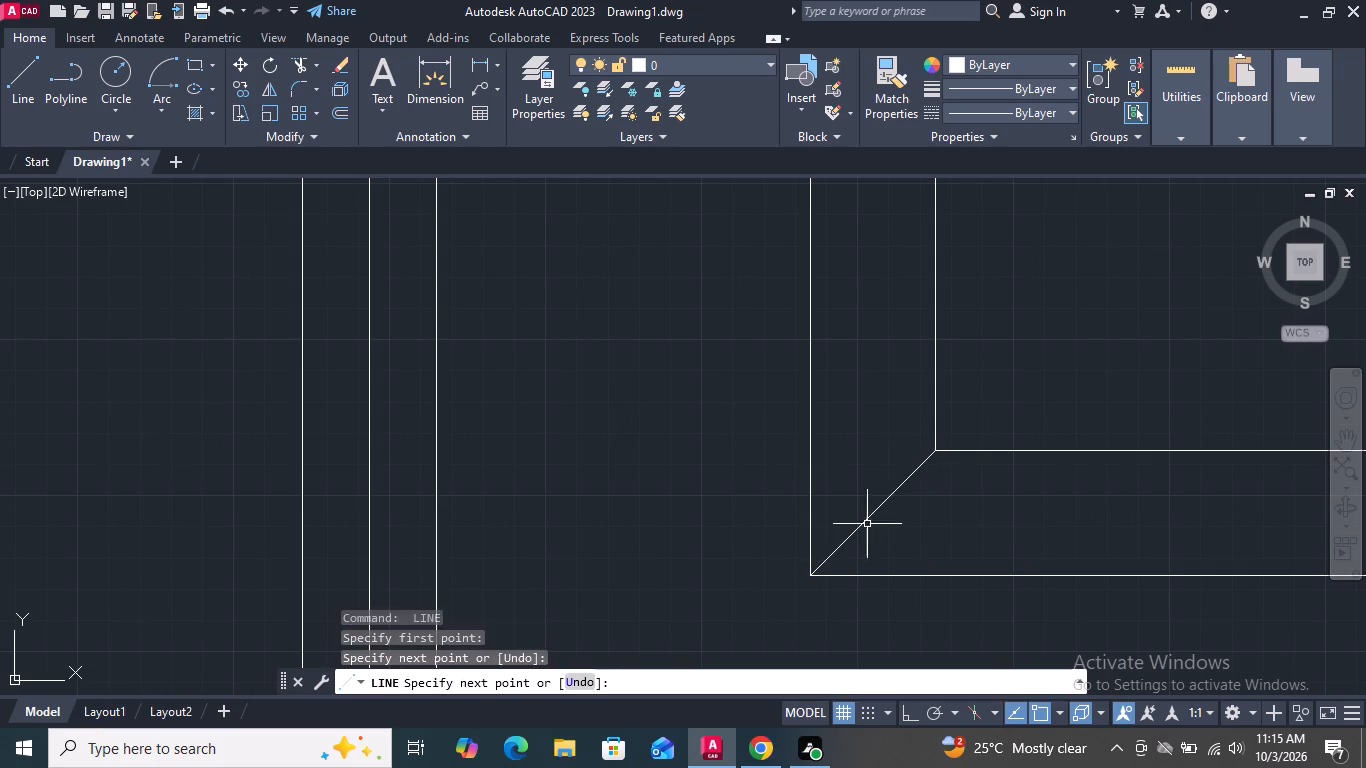
scroll(839, 536, "down", 4)
scroll(1141, 541, "up", 3)
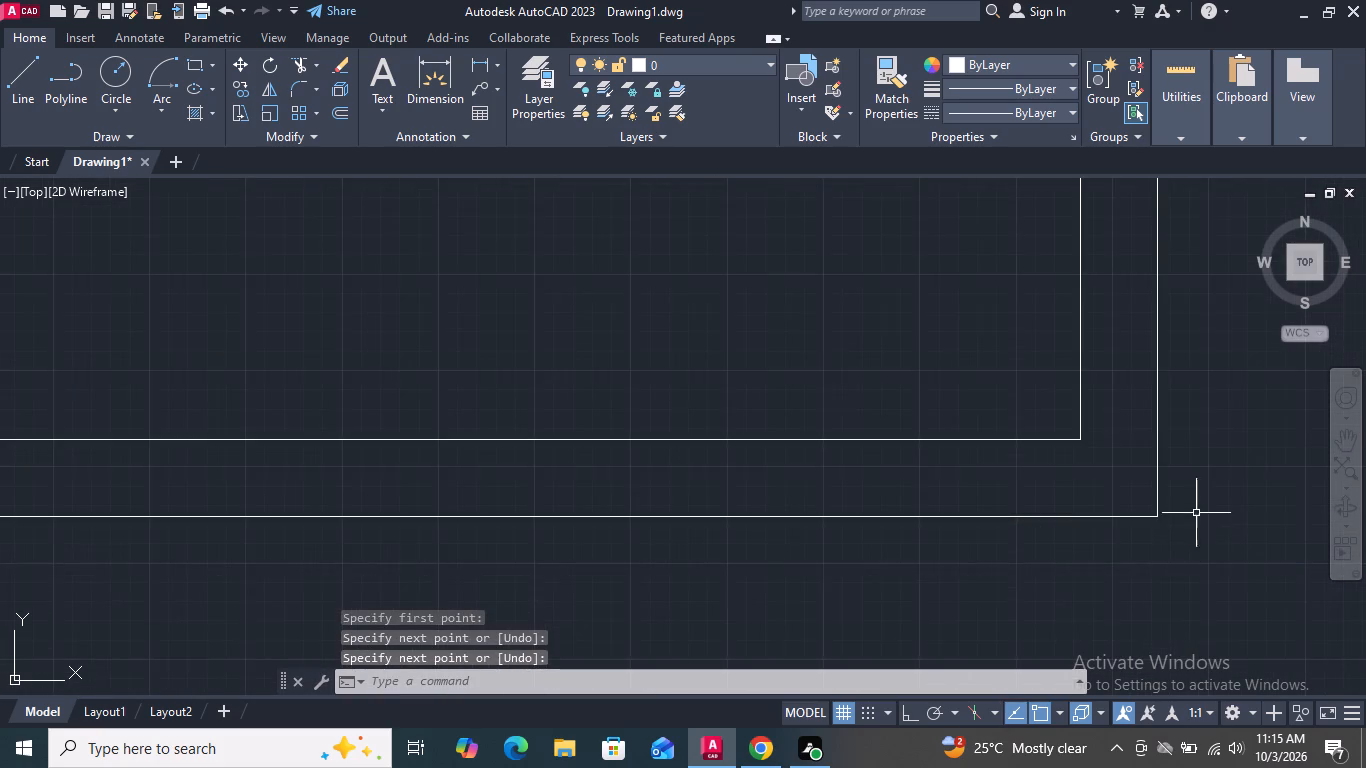
scroll(1188, 510, "up", 2)
key("space")
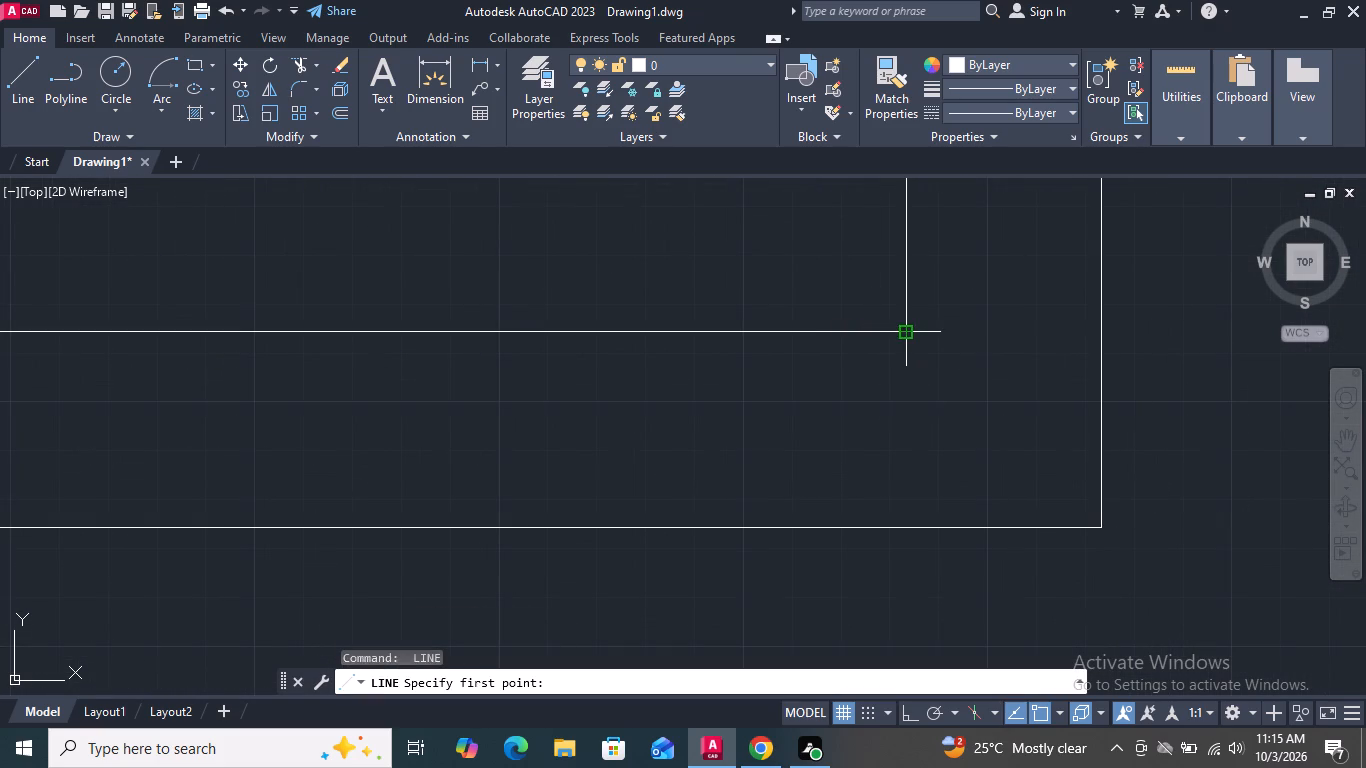
left_click(905, 332)
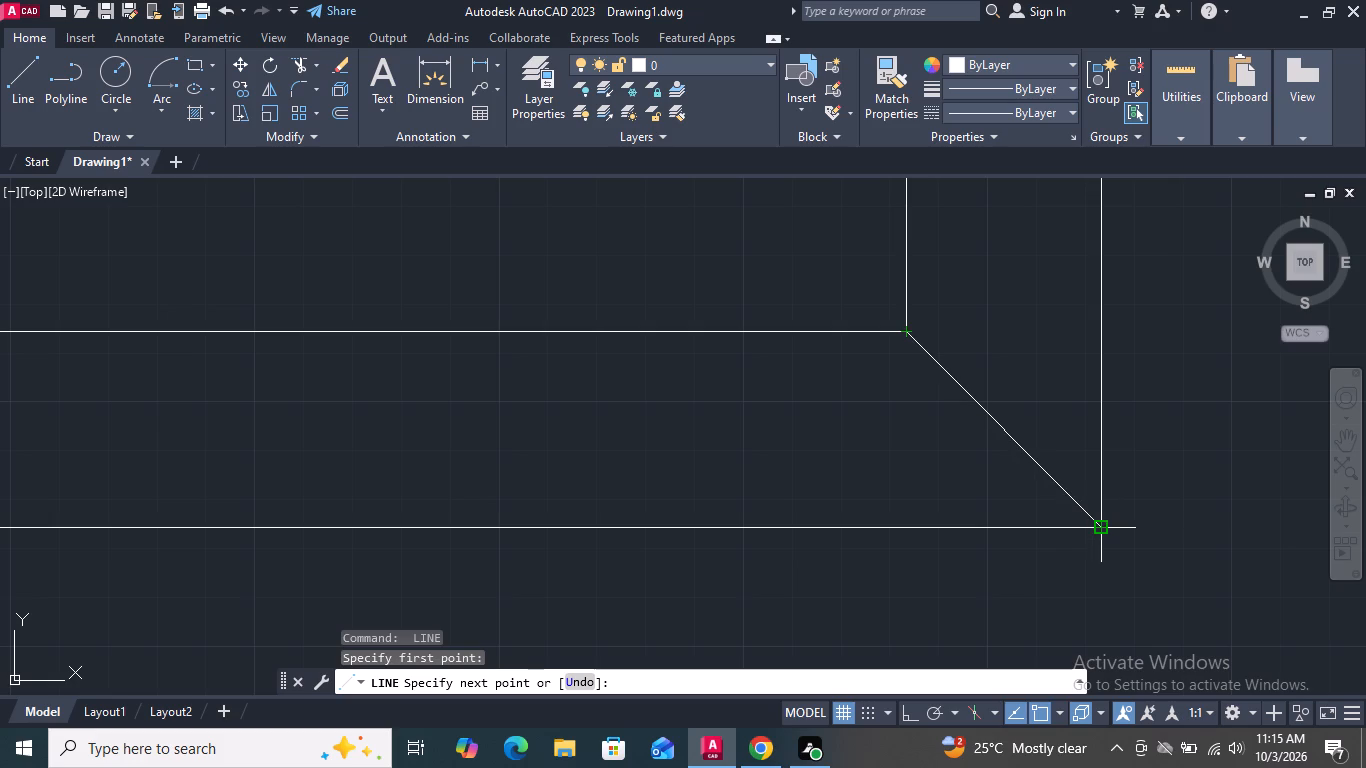
left_click(1102, 527)
key("space")
Draw mitre lines joining the outer and inner rectangles at both upper corners of the right leaf's lower panel.
scroll(1090, 572, "down", 4)
middle_click_drag(1065, 329, 1045, 407)
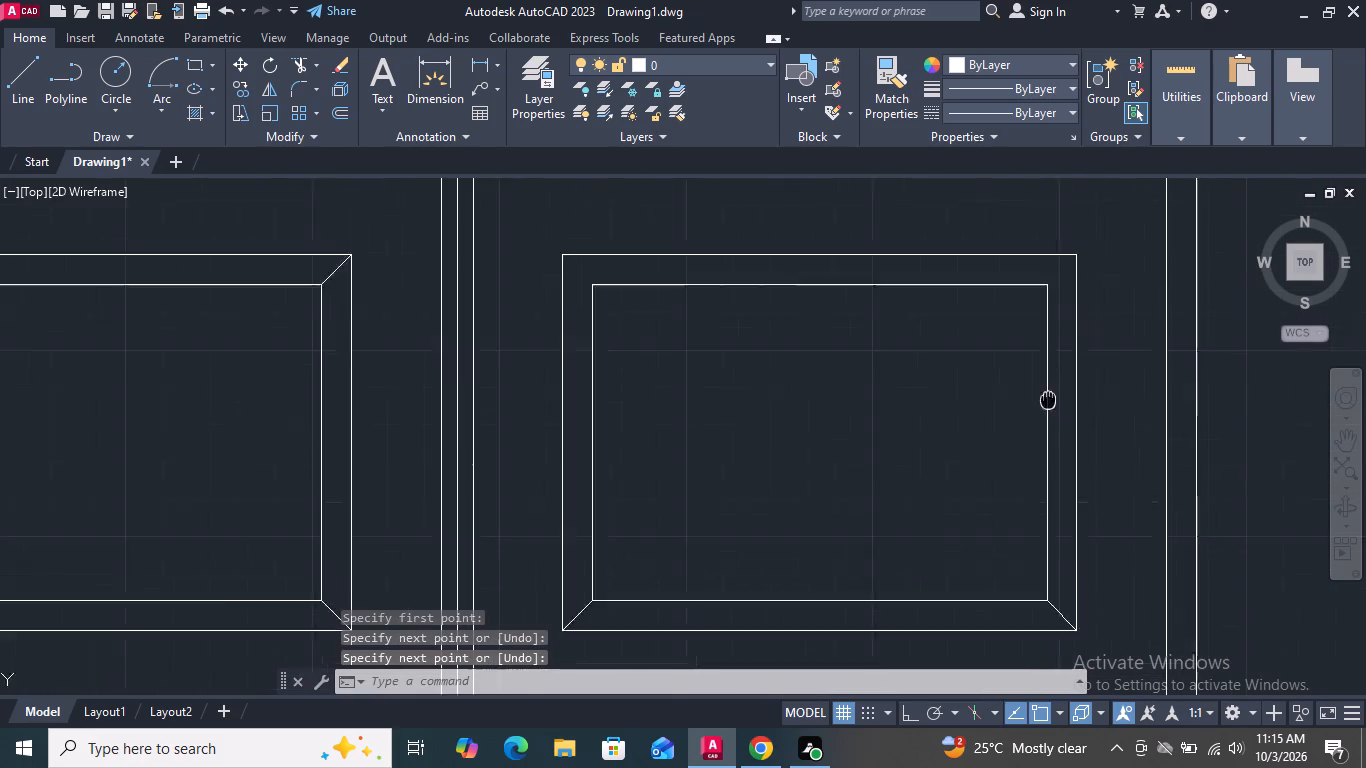
middle_click_drag(1045, 407, 1010, 532)
scroll(1030, 409, "up", 4)
key("space")
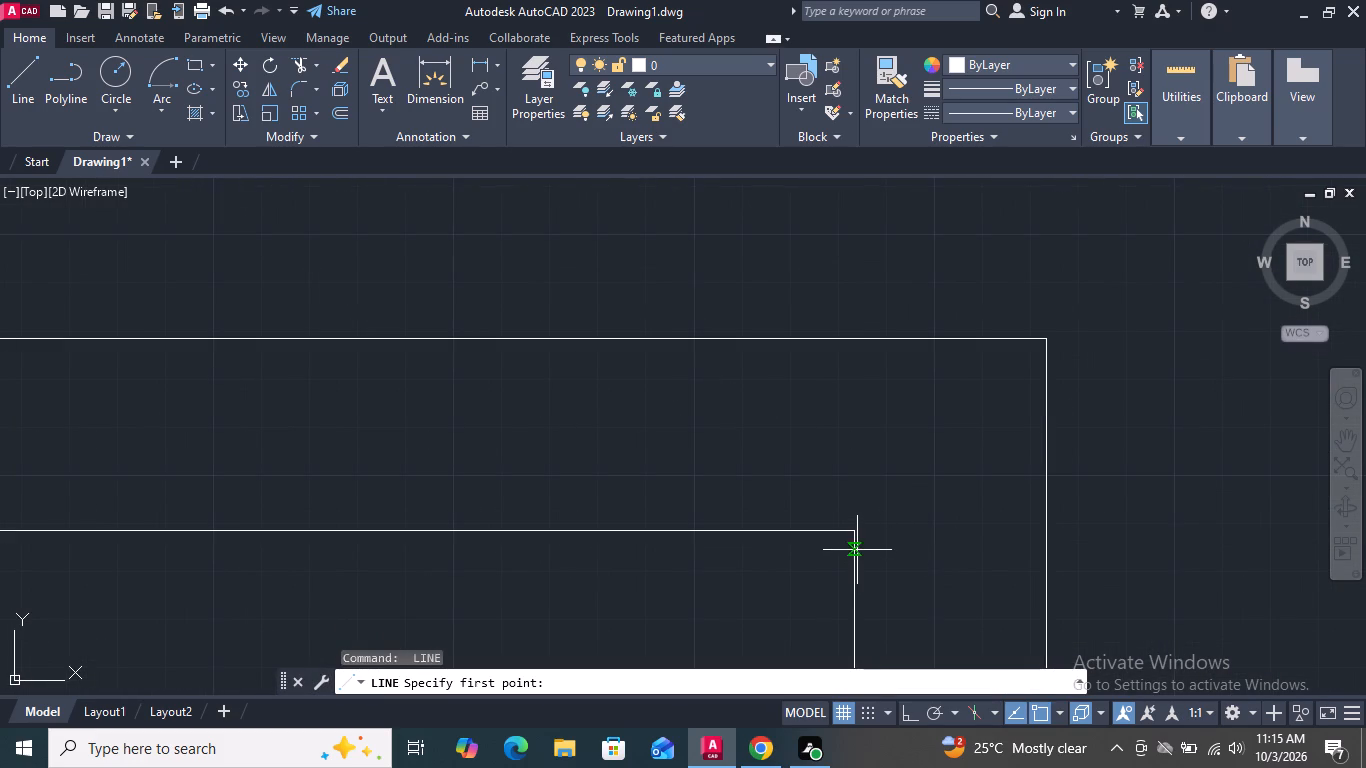
left_click(857, 532)
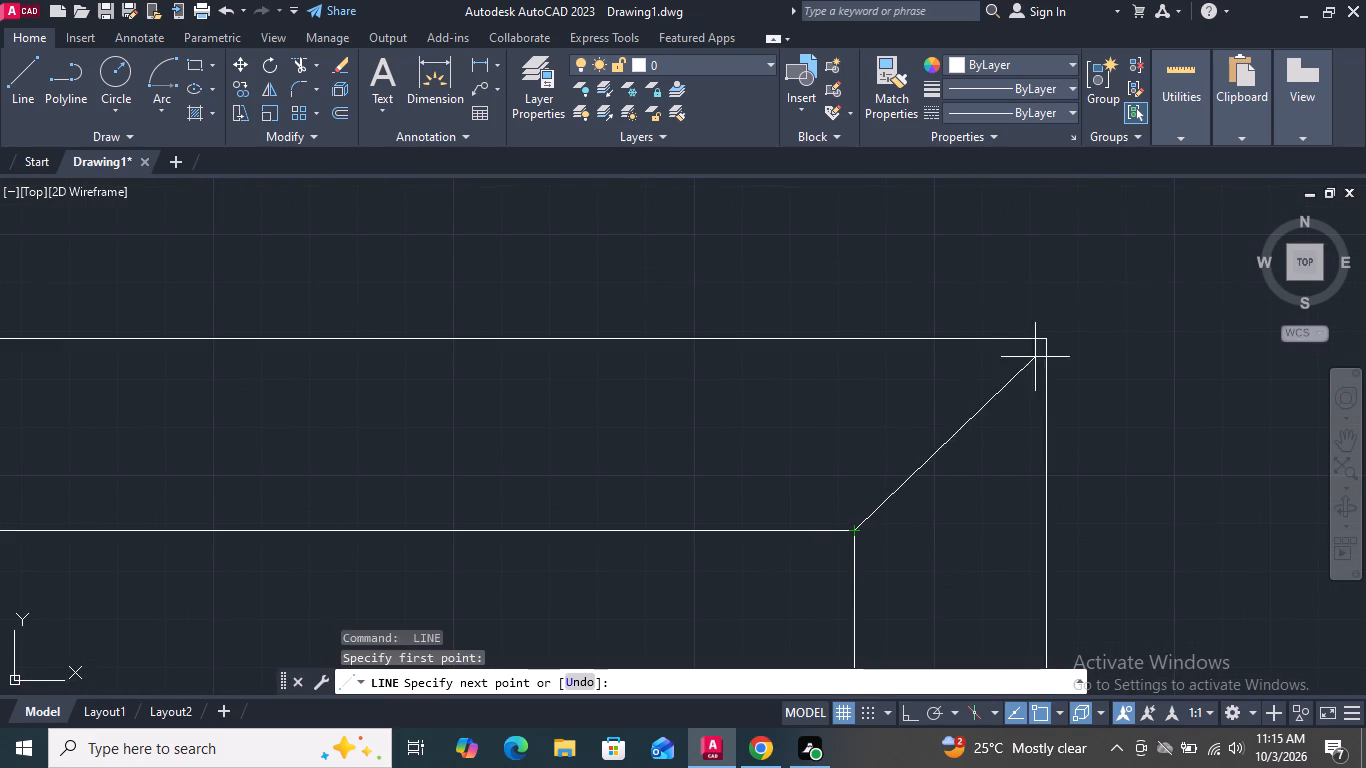
left_click(1045, 342)
key("space")
scroll(1097, 420, "down", 4)
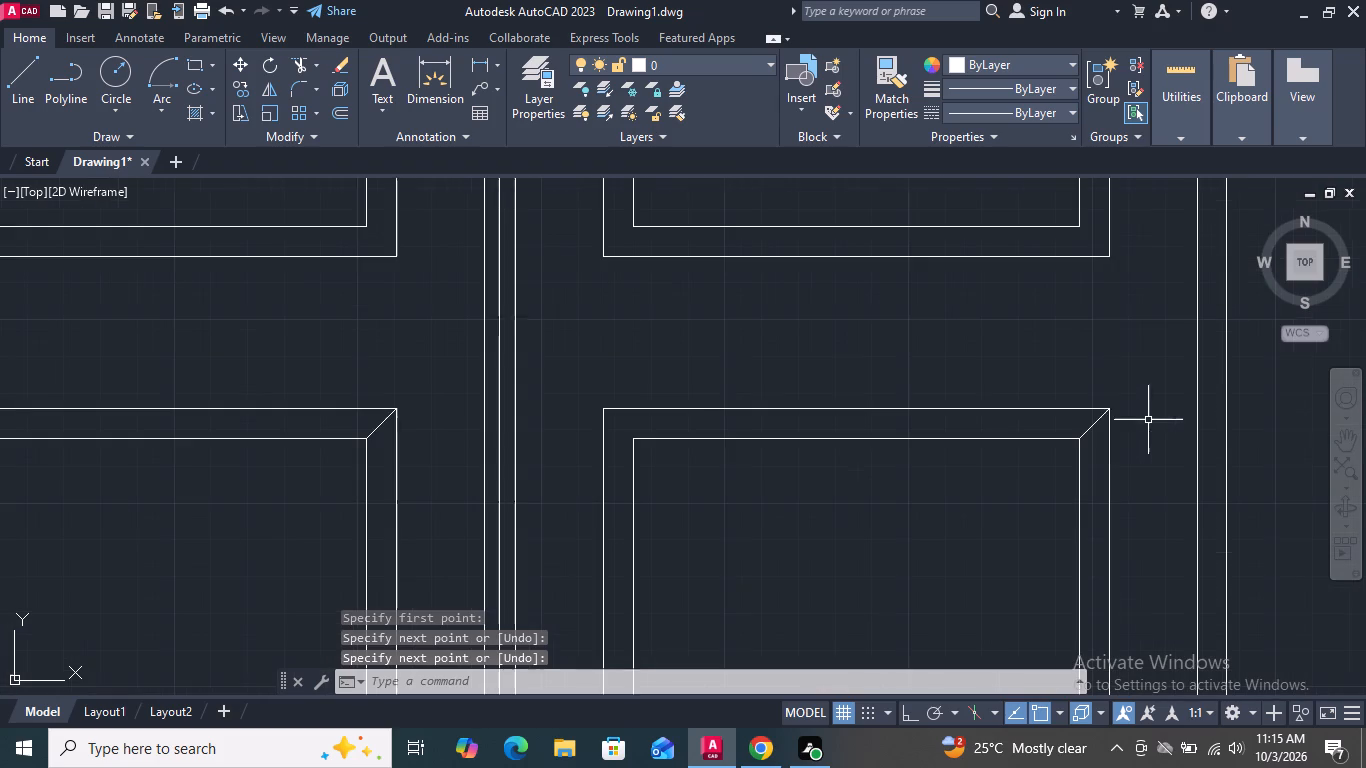
scroll(626, 443, "up", 3)
key("space")
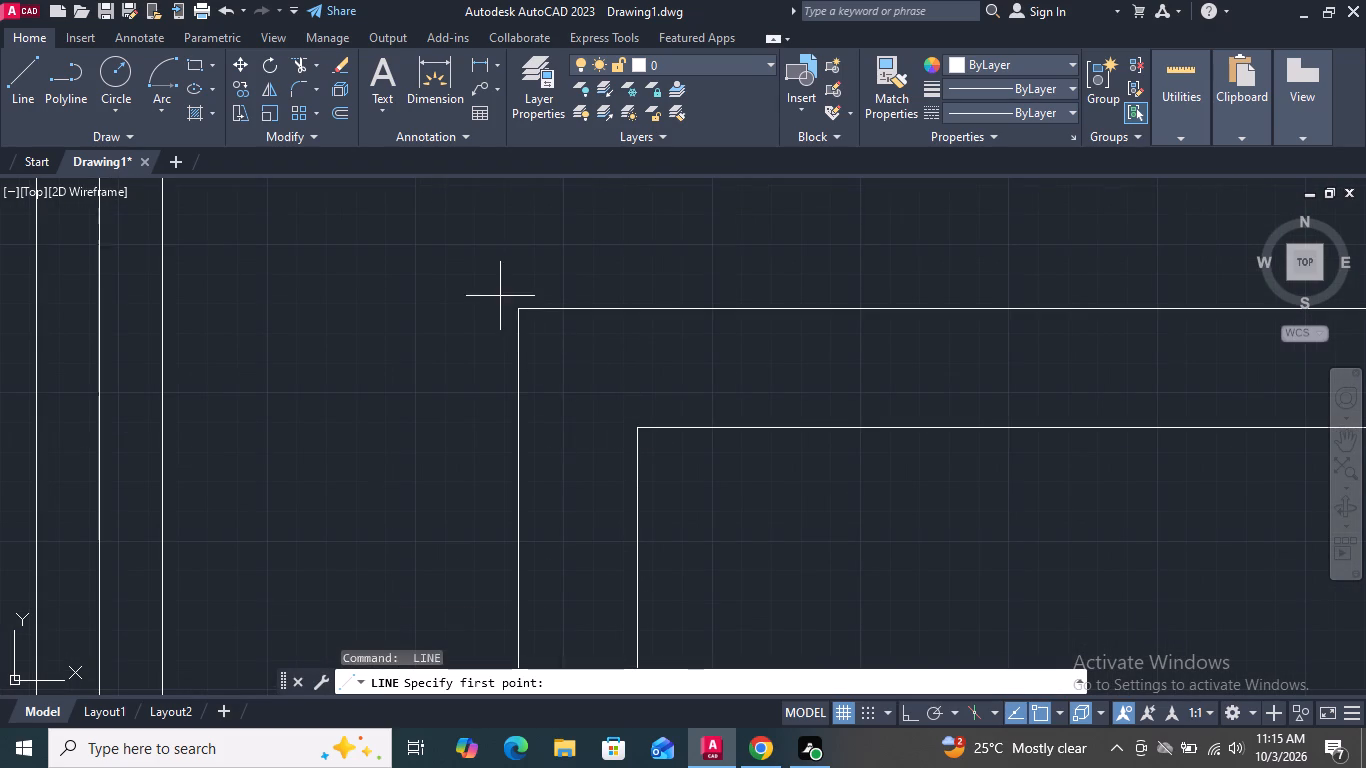
left_click_drag(516, 310, 520, 320)
left_click(639, 428)
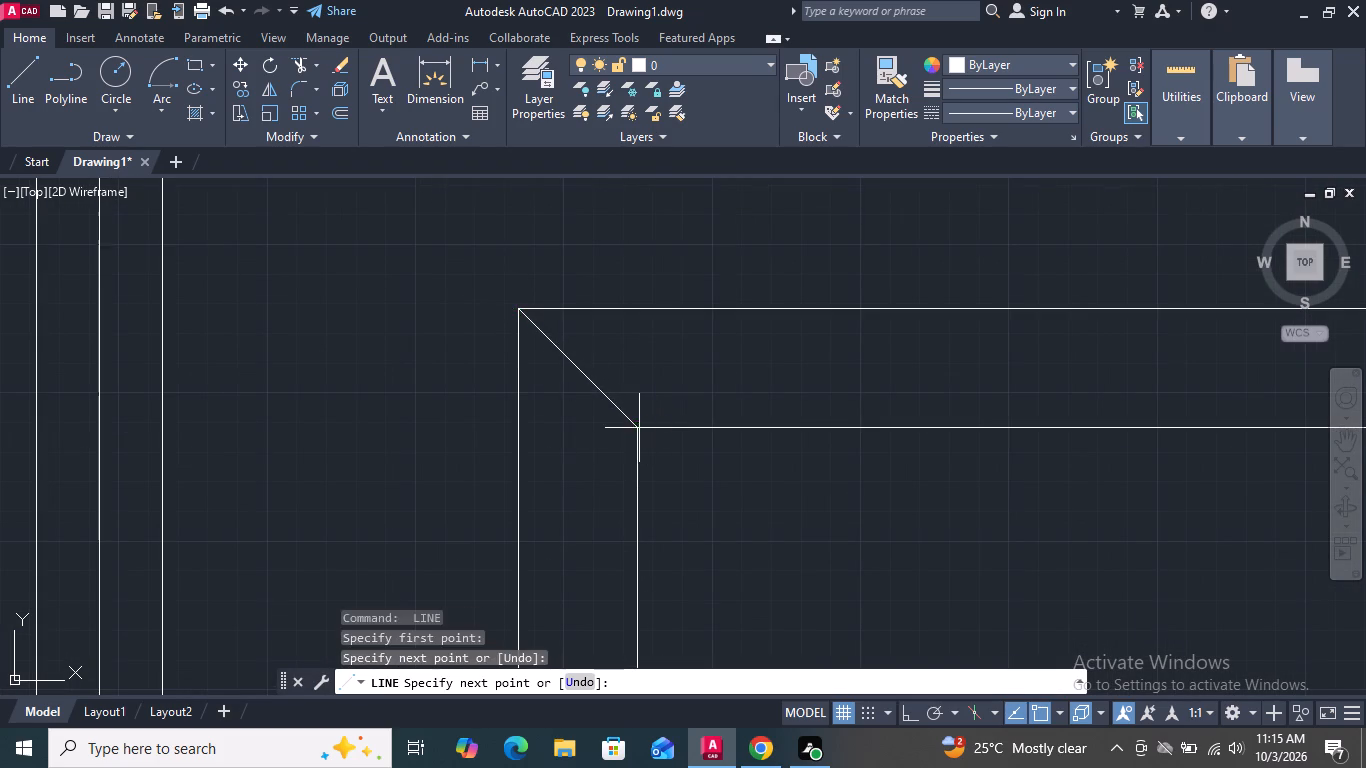
key("space")
Draw a downward-pointing triangle in the left leaf's upper panel, from the inner bottom edge's midpoint to level points on both inner sides.
scroll(750, 424, "down", 8)
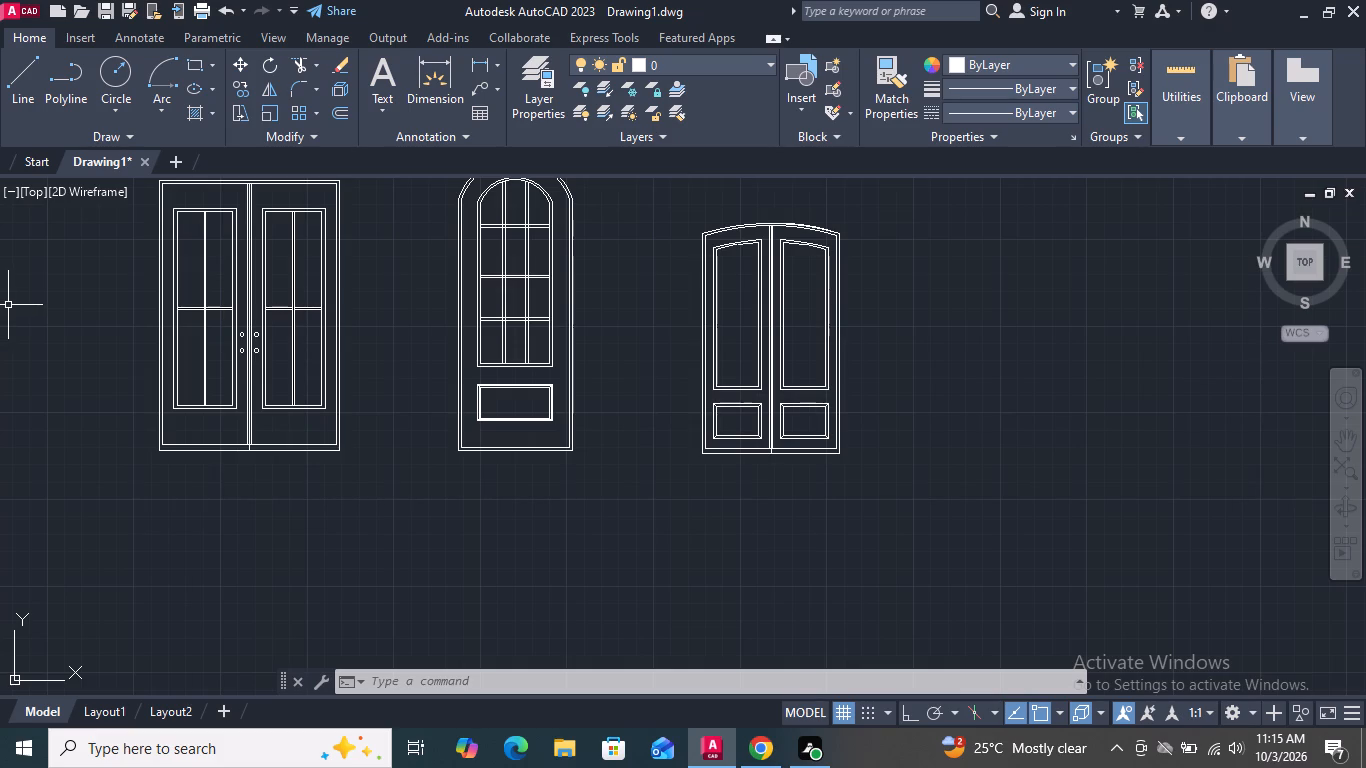
left_click(9, 87)
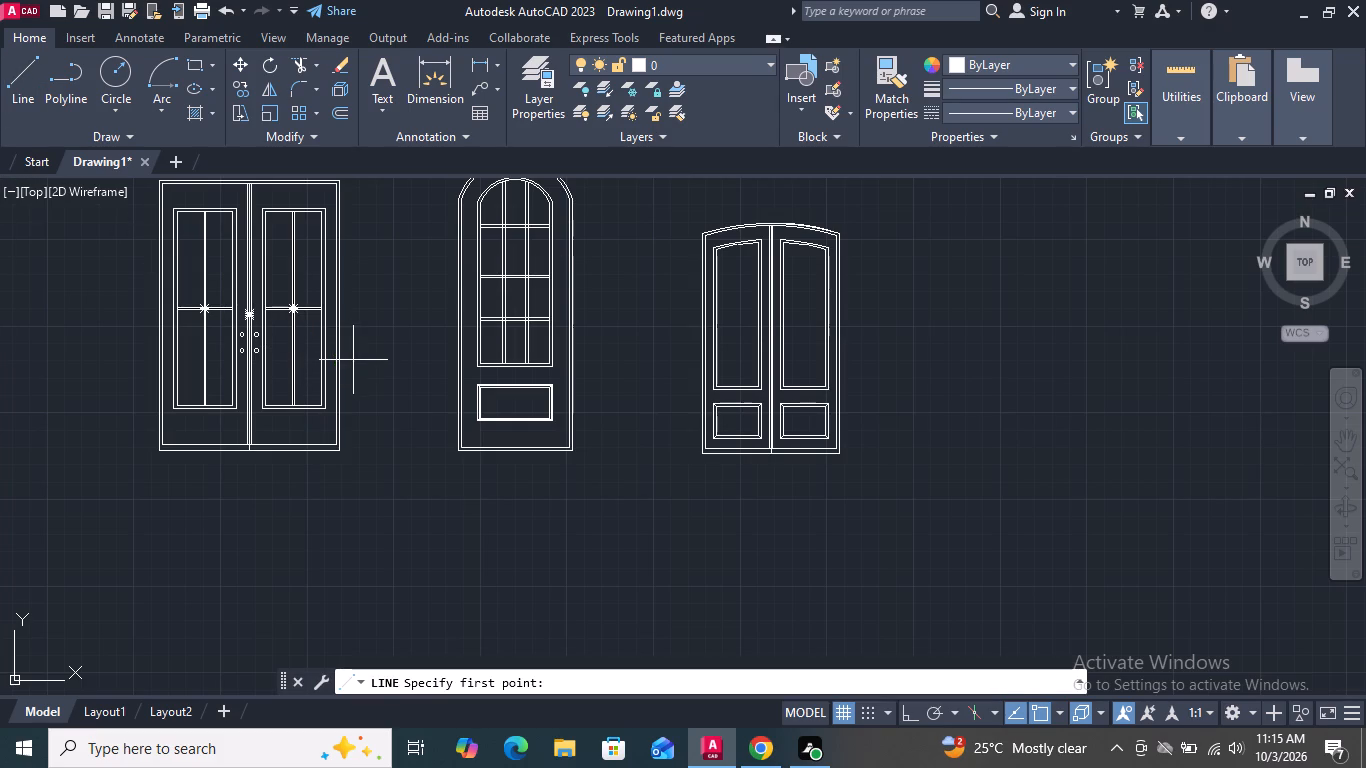
scroll(726, 349, "up", 2)
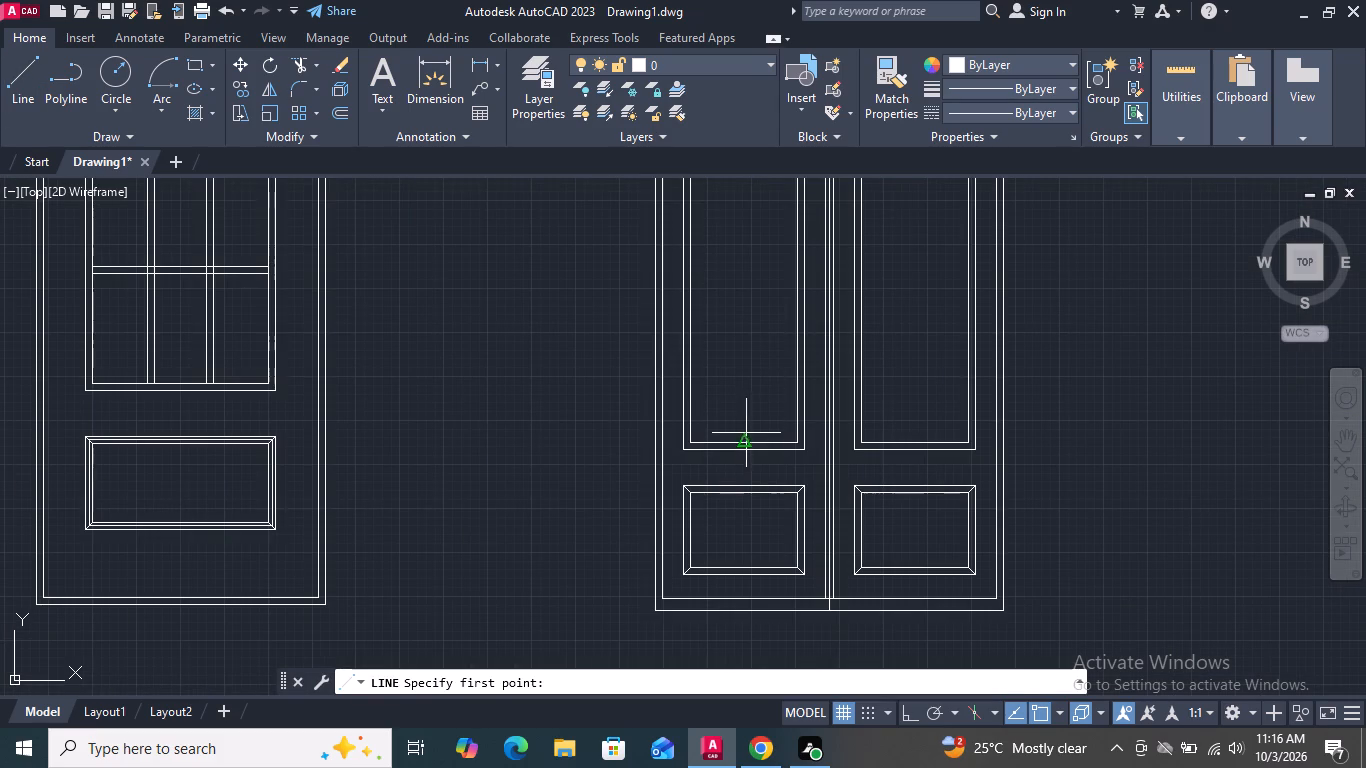
left_click(743, 440)
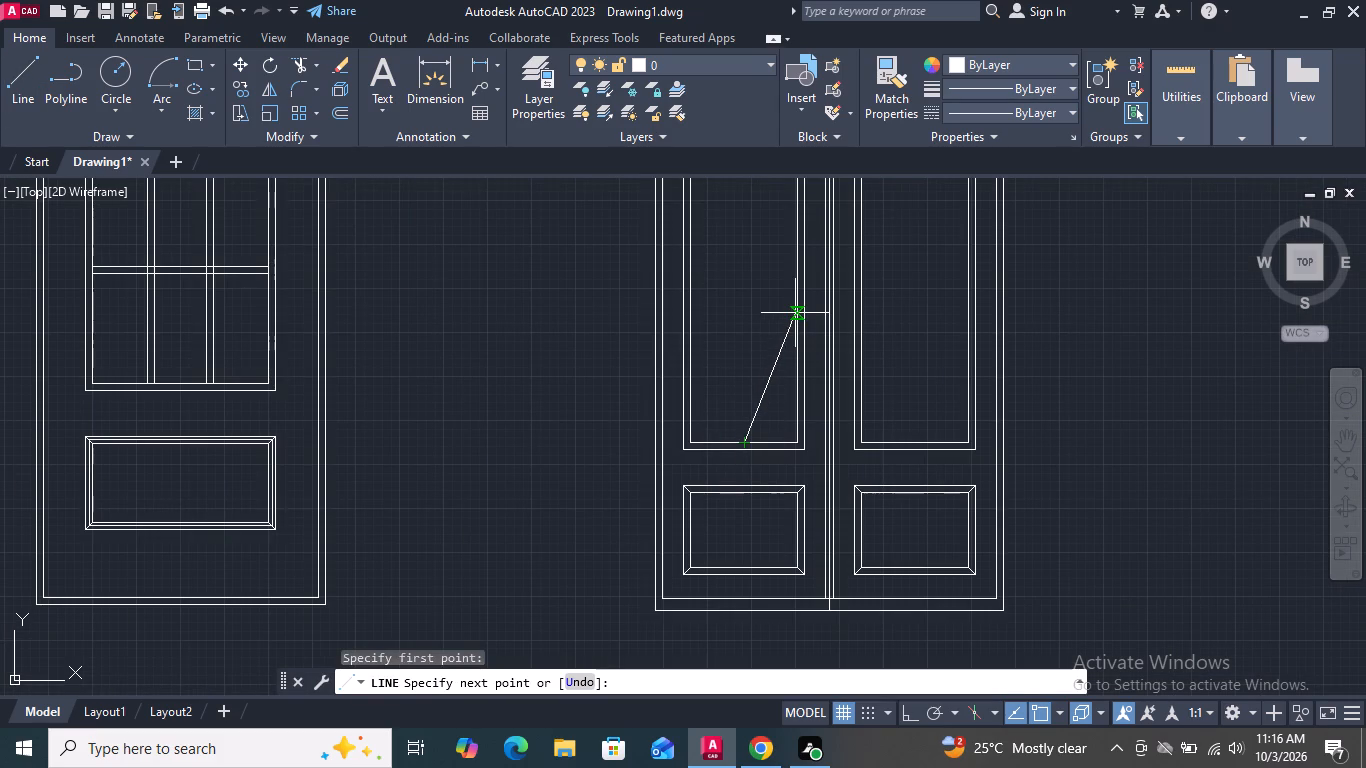
middle_click_drag(795, 315, 790, 408)
scroll(790, 409, "down", 1)
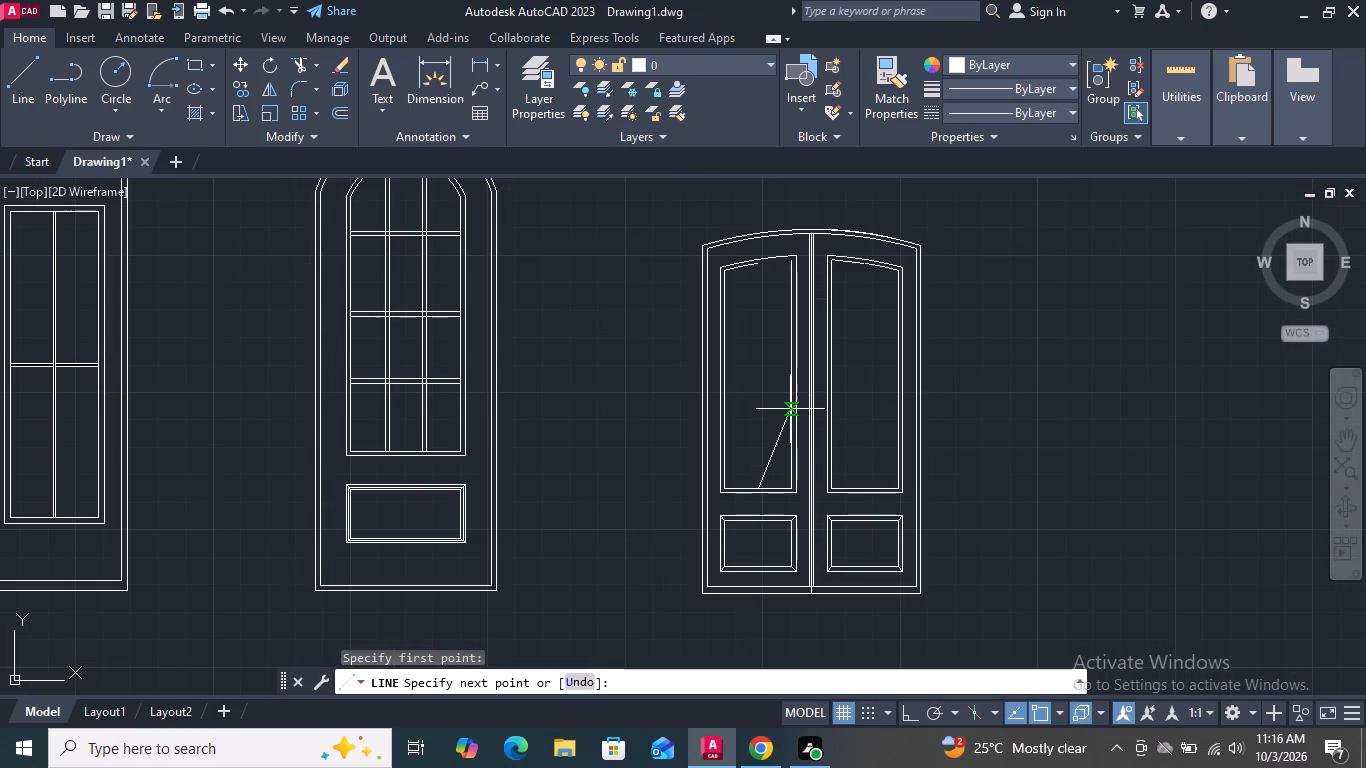
scroll(790, 417, "up", 4)
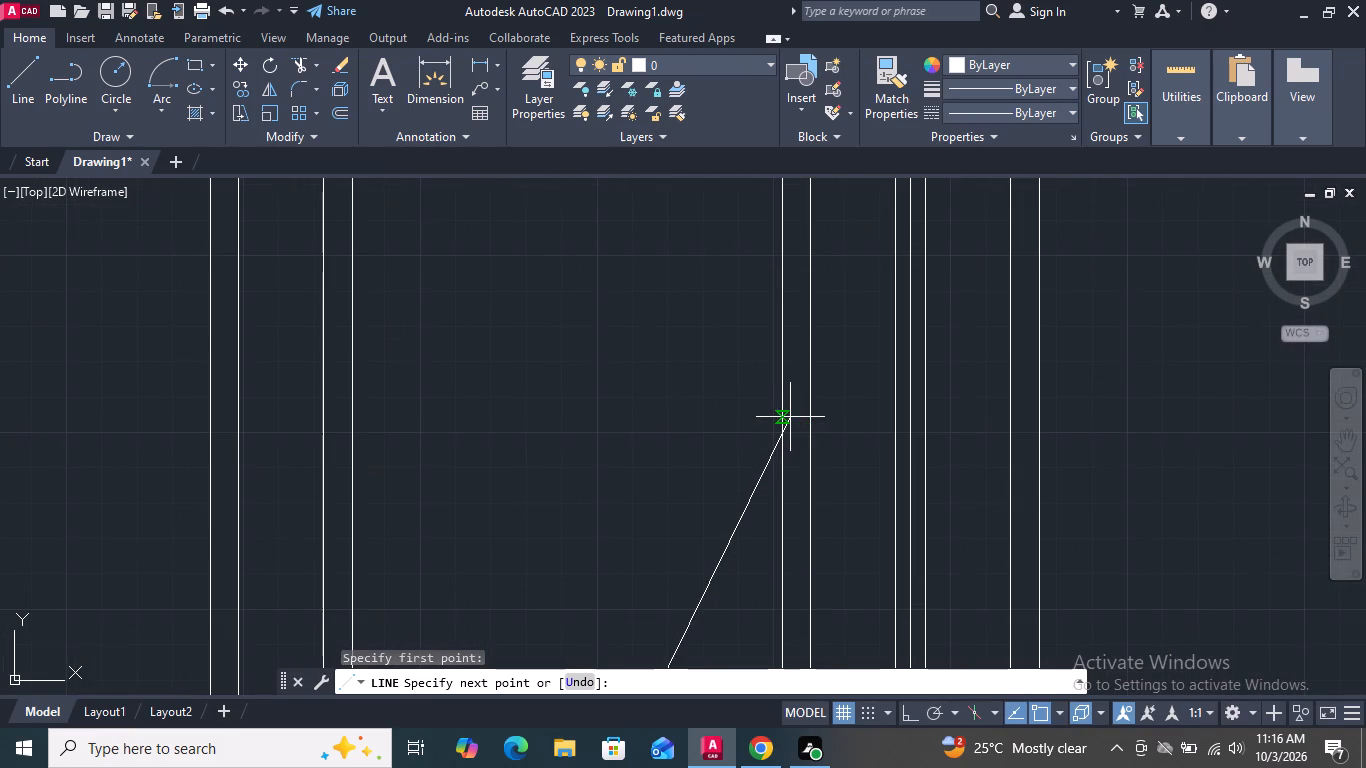
left_click(782, 421)
scroll(785, 416, "down", 3)
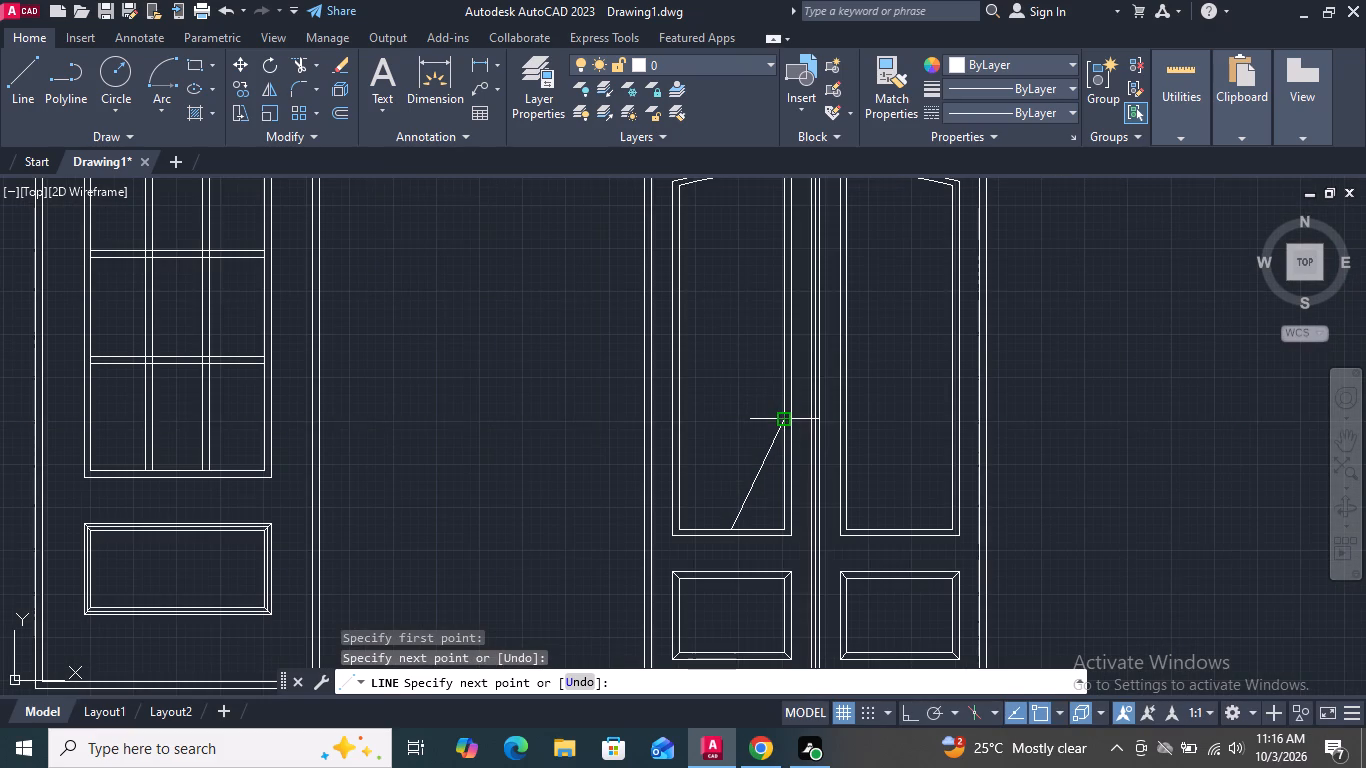
scroll(672, 416, "up", 2)
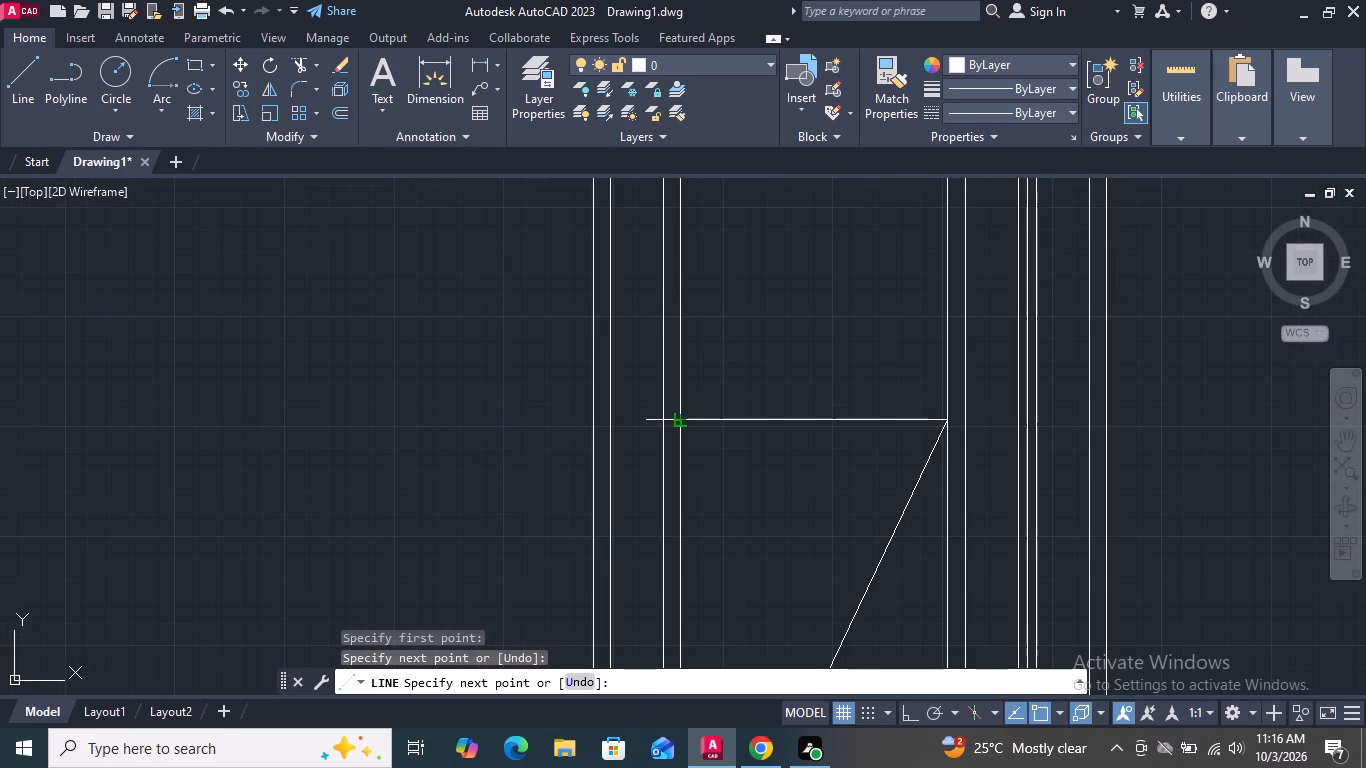
left_click(679, 419)
scroll(679, 419, "down", 1)
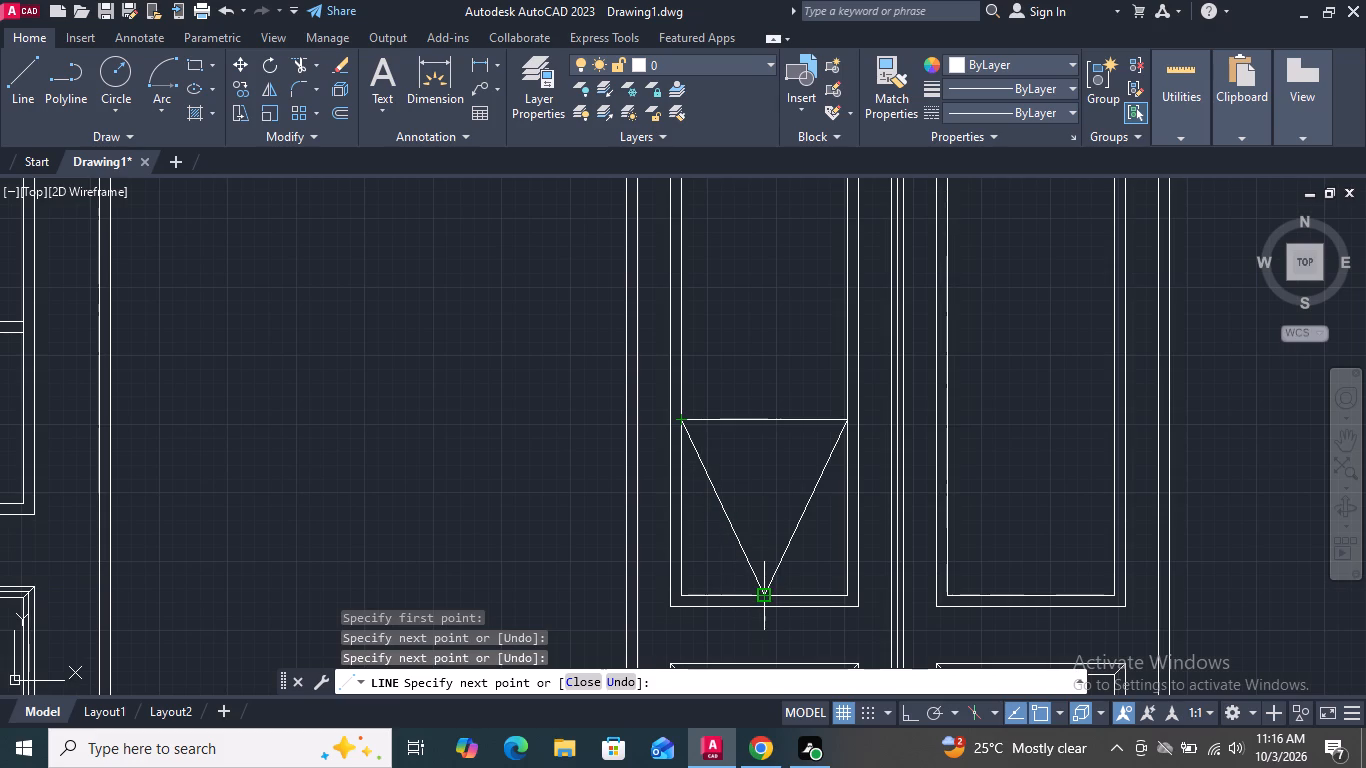
left_click(762, 591)
key("space")
Erase the triangle's horizontal top line in the left leaf's upper panel, keeping the two sloping lines.
left_click(794, 426)
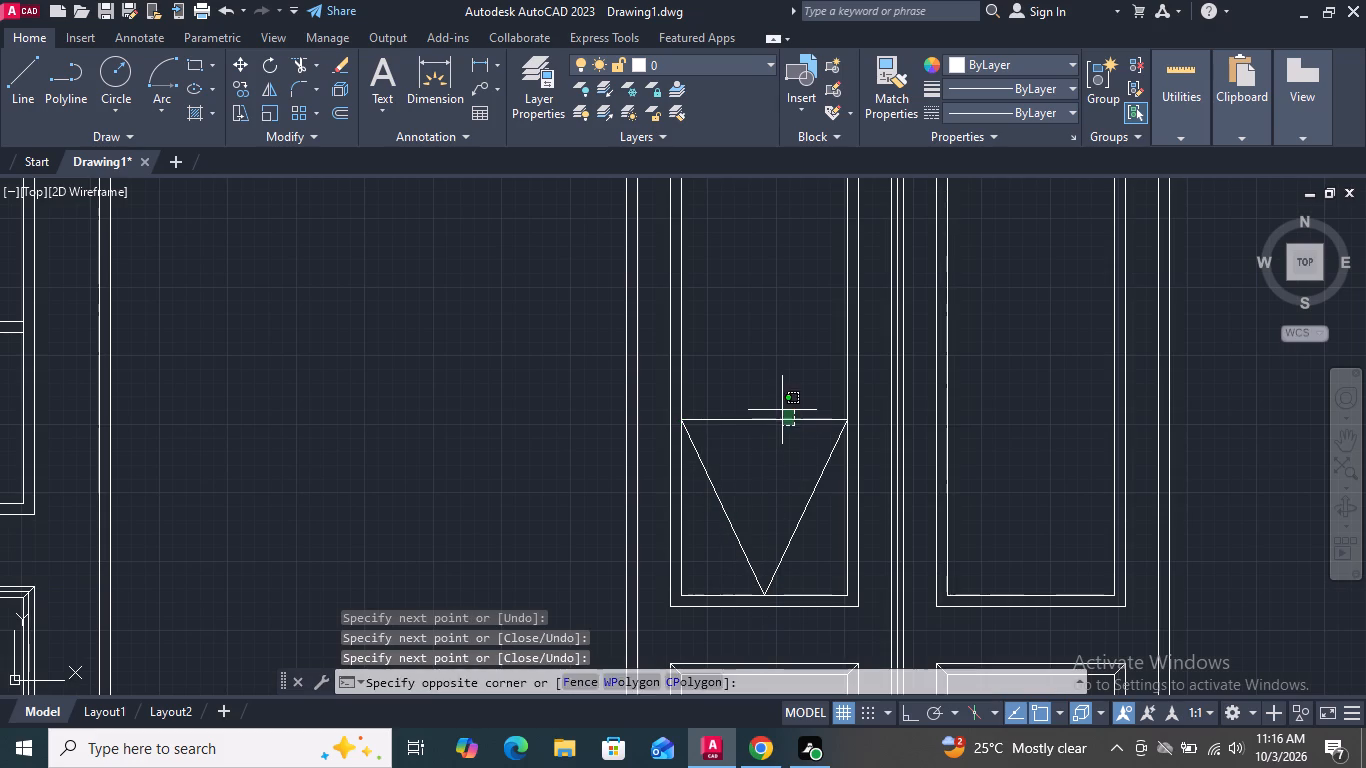
left_click(782, 410)
key("Delete")
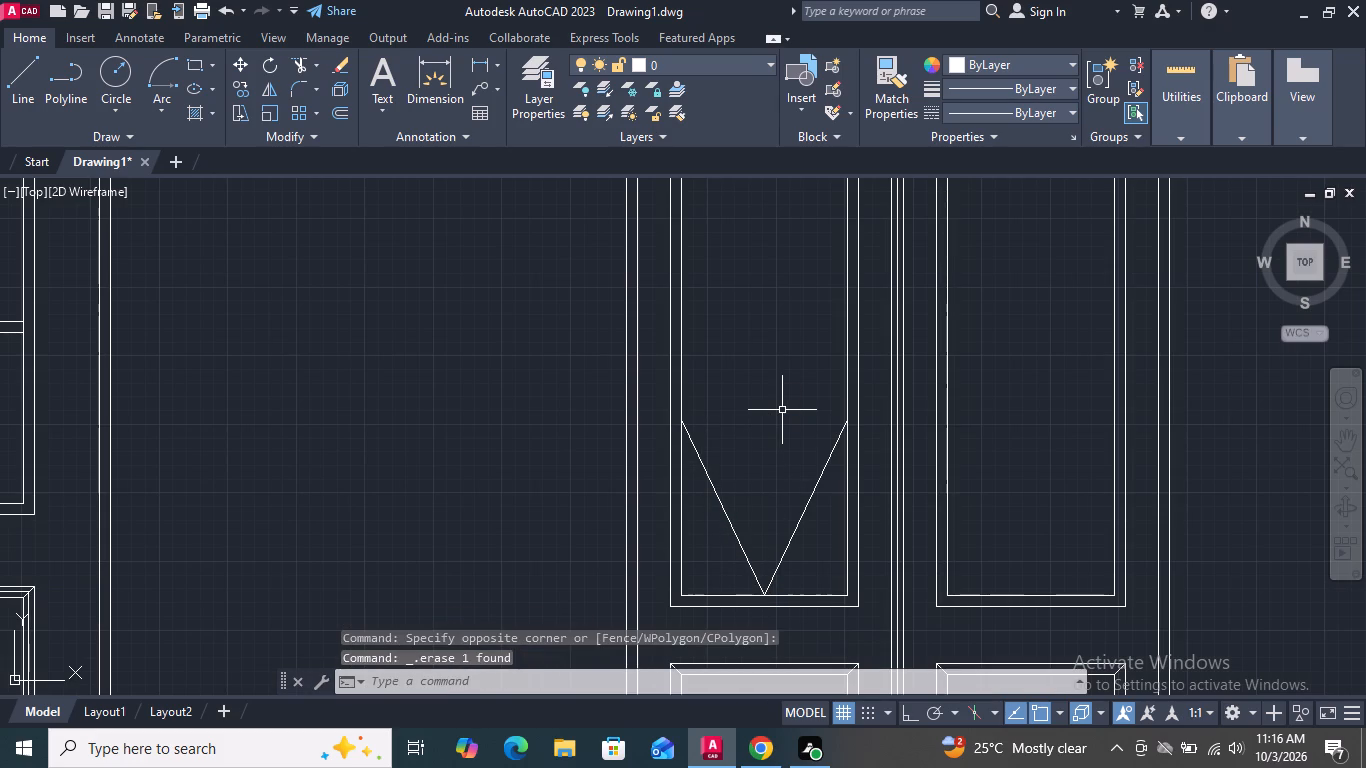
Draw connected lines from the left upper panel's inner bottom-left corner up its inner right side, across to the right panel, and down to its bottom-right corner.
scroll(782, 410, "down", 1)
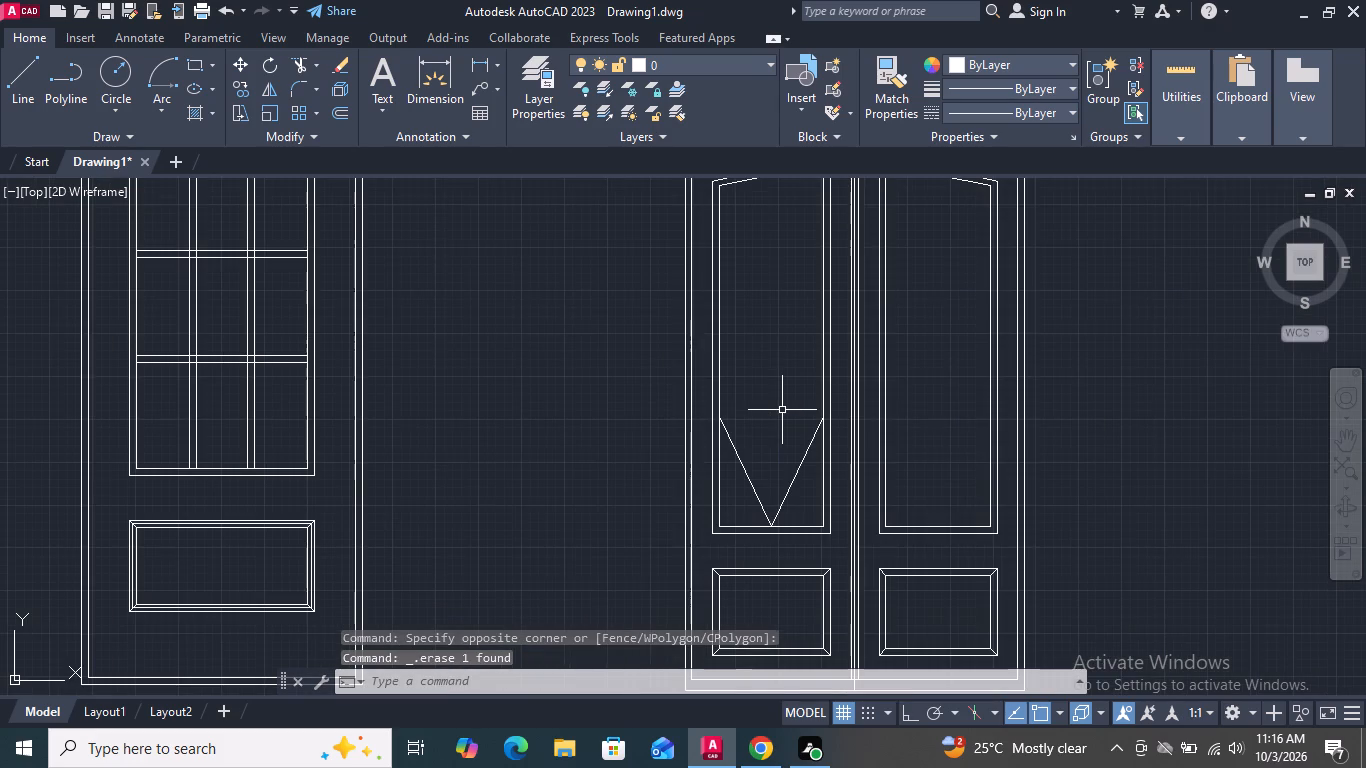
scroll(782, 410, "down", 1)
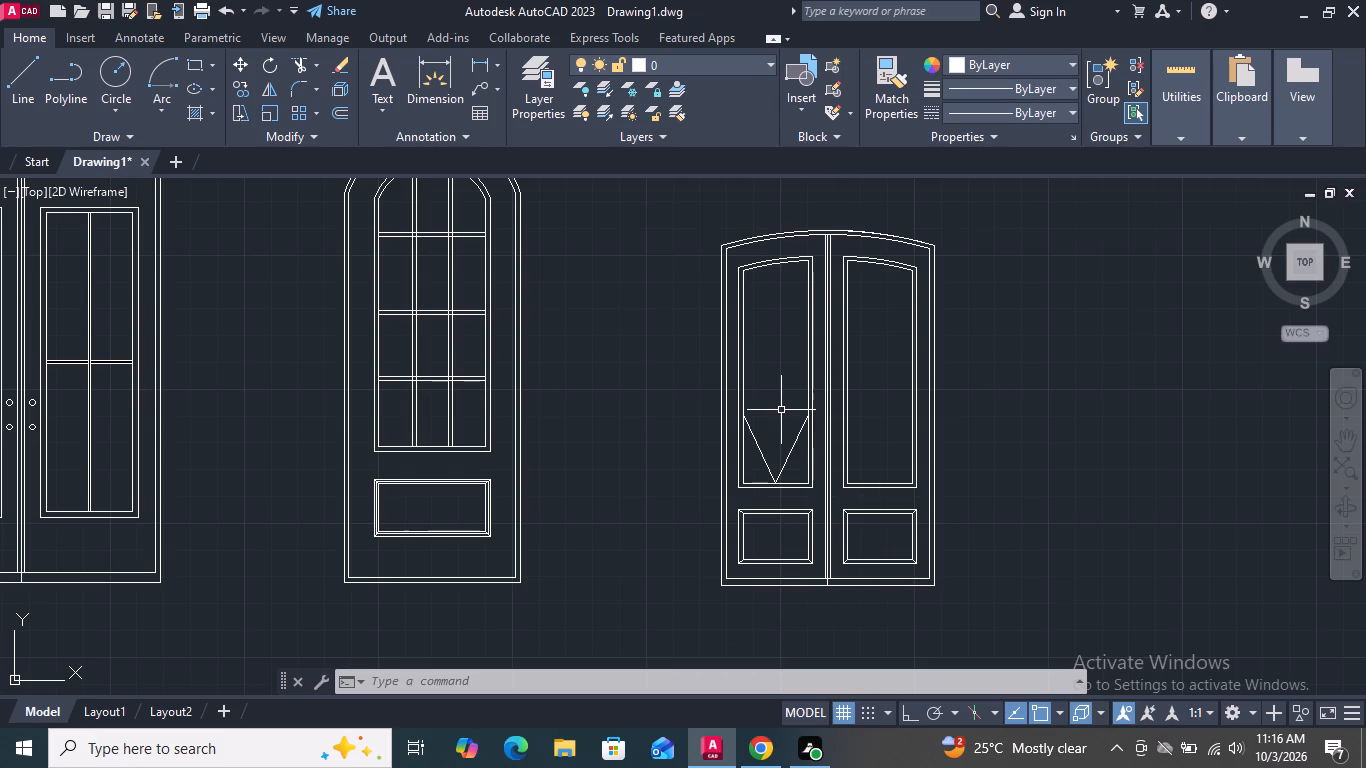
left_click(27, 81)
scroll(734, 480, "up", 2)
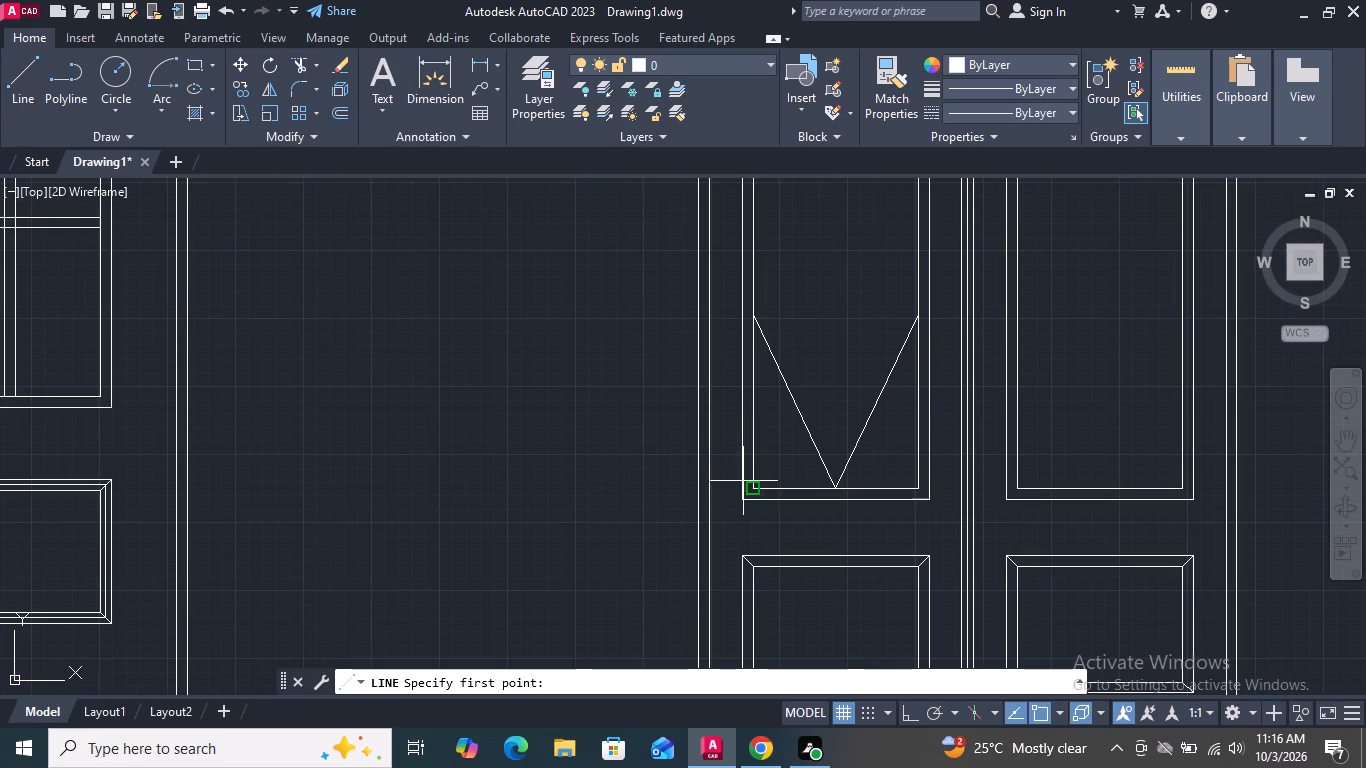
left_click(749, 486)
scroll(751, 486, "down", 3)
scroll(778, 425, "up", 1)
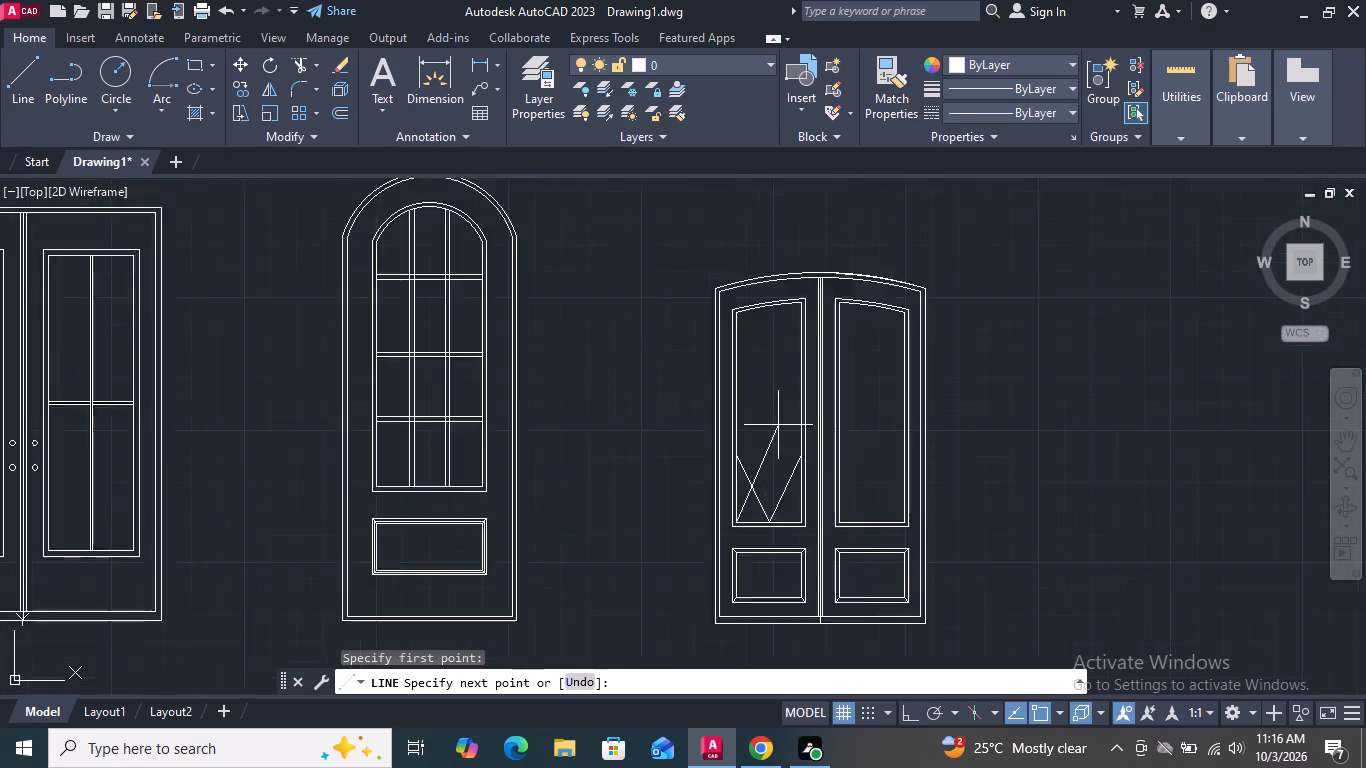
scroll(778, 425, "up", 2)
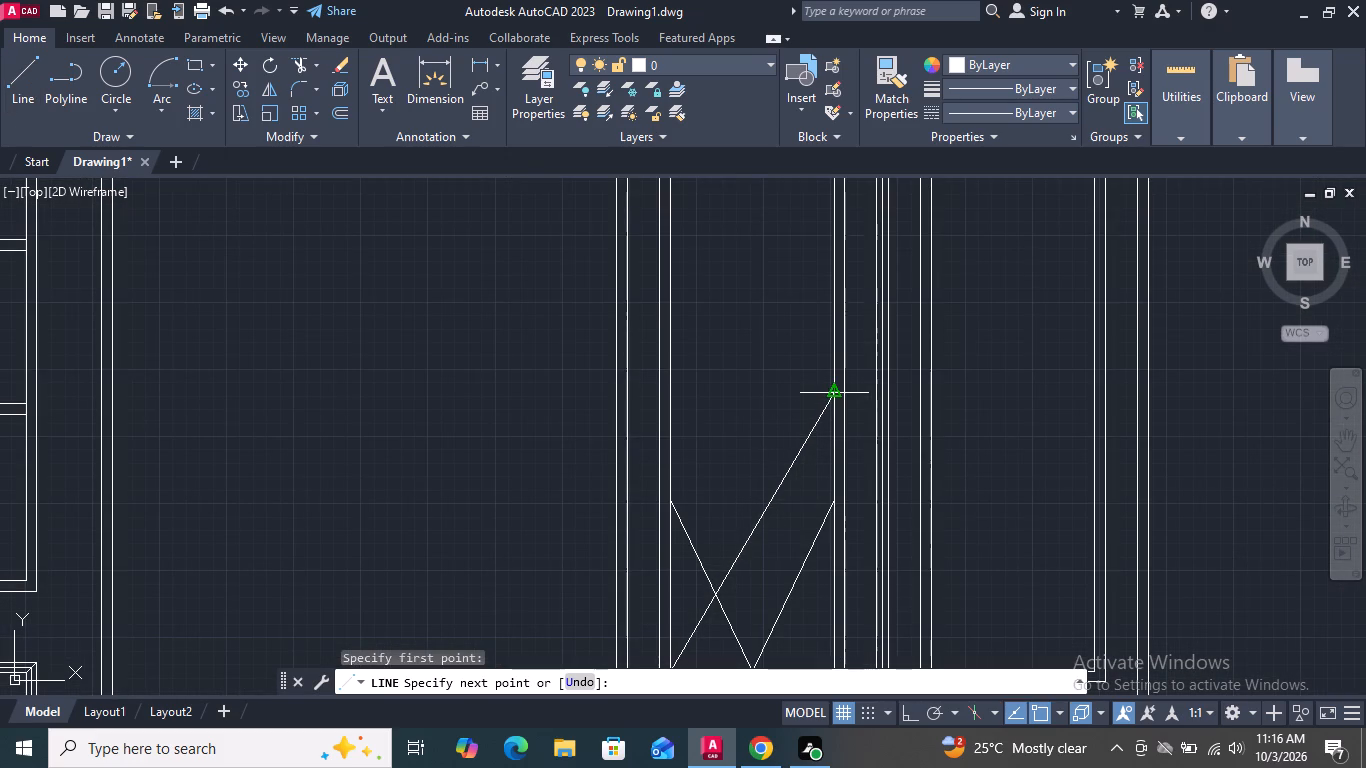
scroll(832, 391, "down", 1)
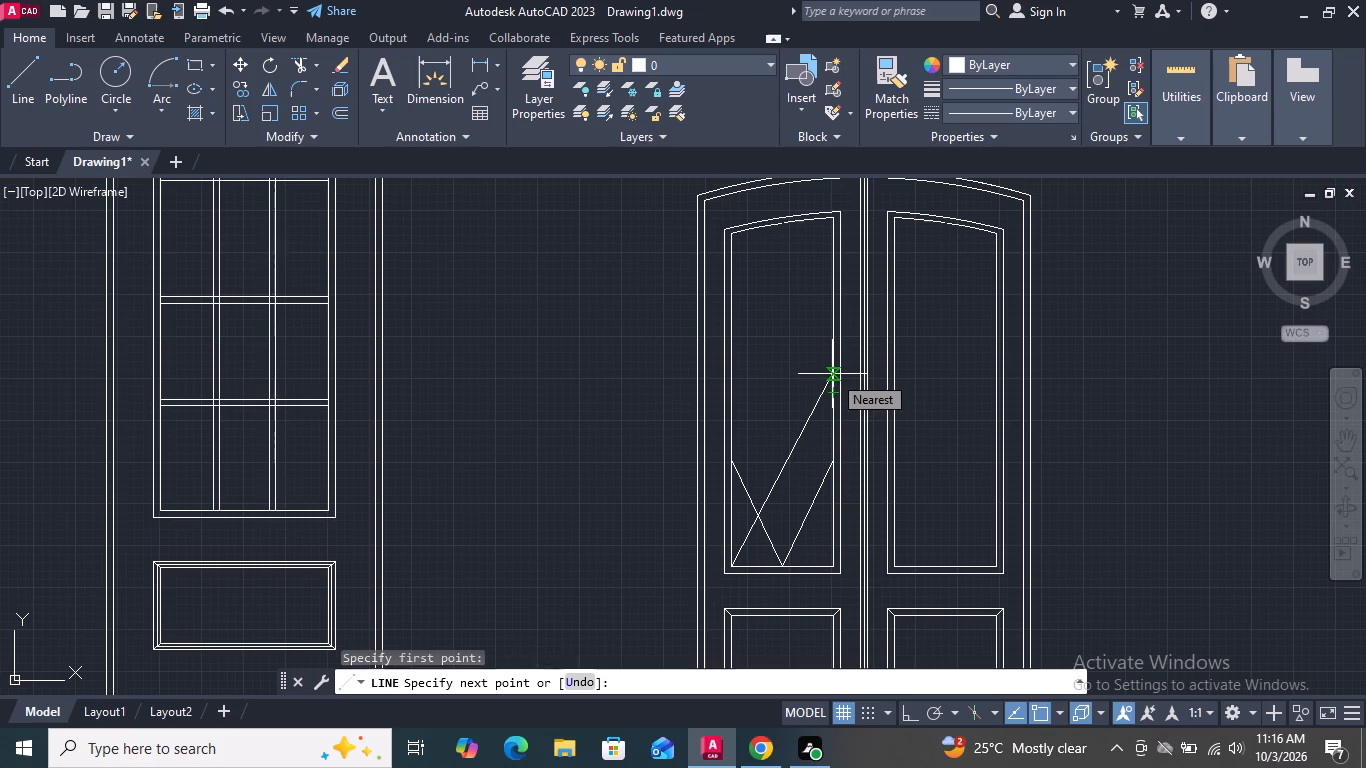
left_click(832, 374)
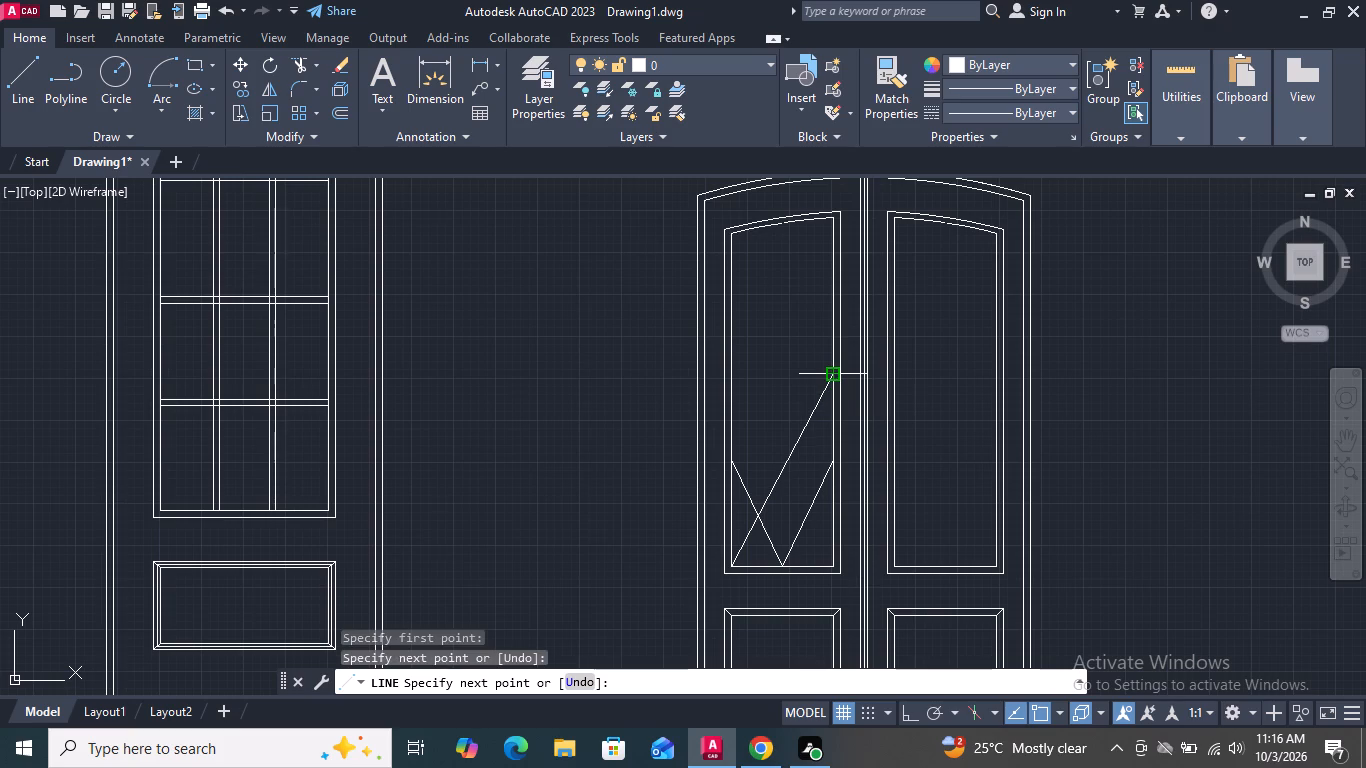
scroll(891, 370, "up", 2)
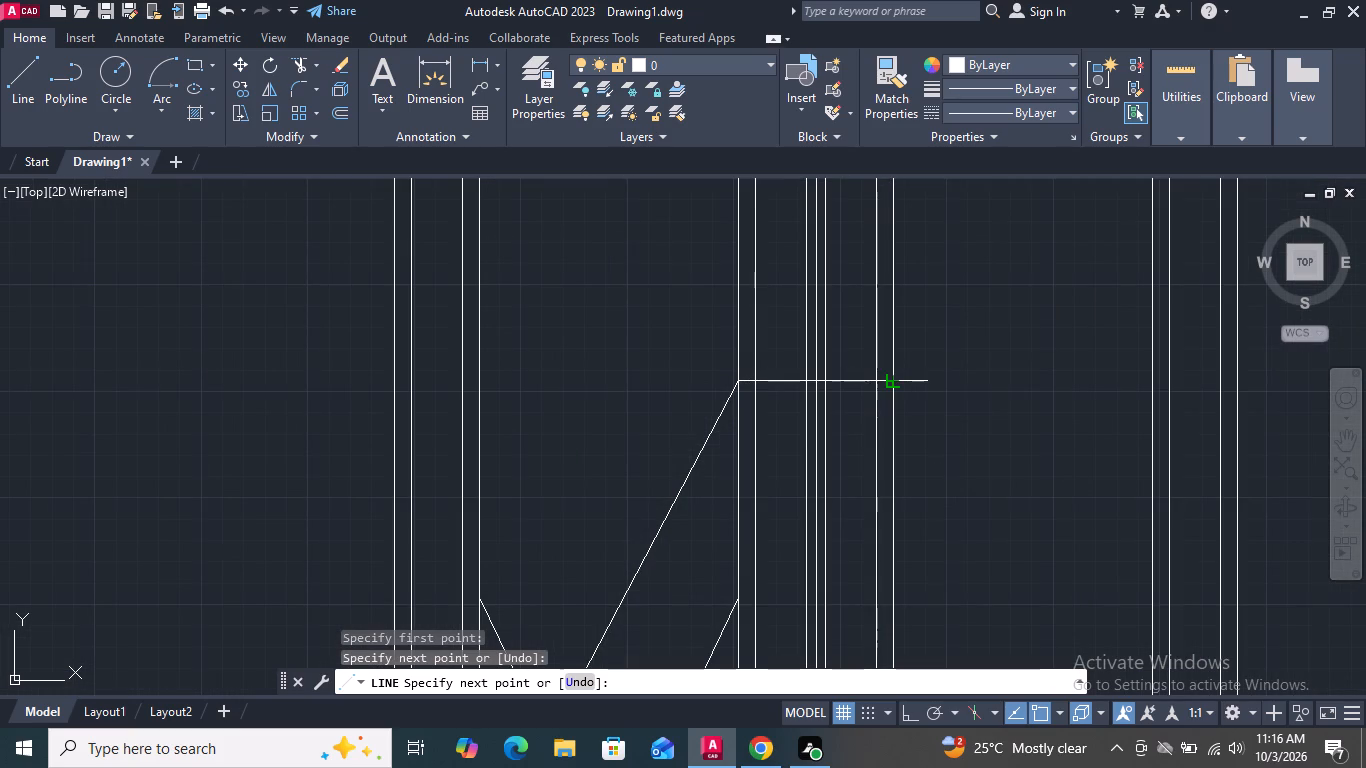
left_click(891, 376)
scroll(891, 376, "down", 2)
scroll(959, 519, "up", 3)
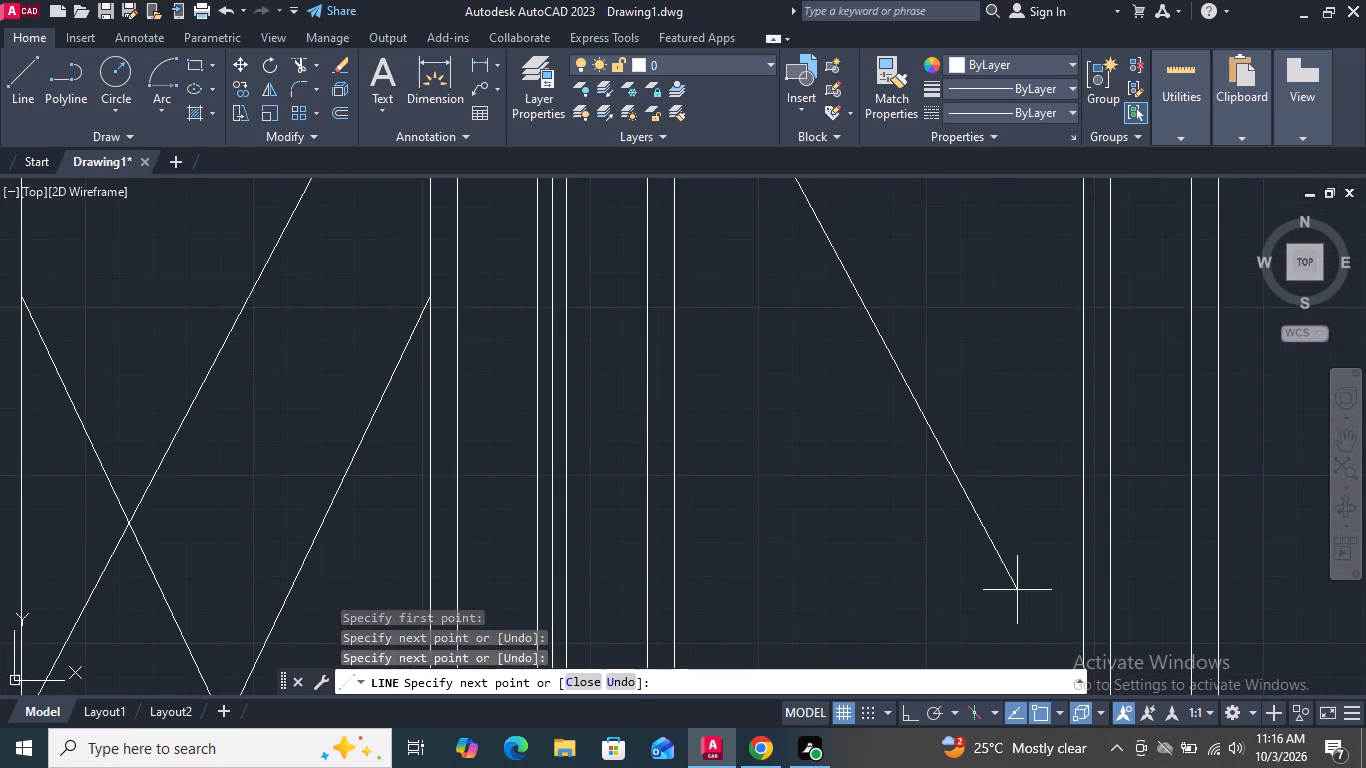
scroll(1010, 568, "down", 2)
left_click(1032, 628)
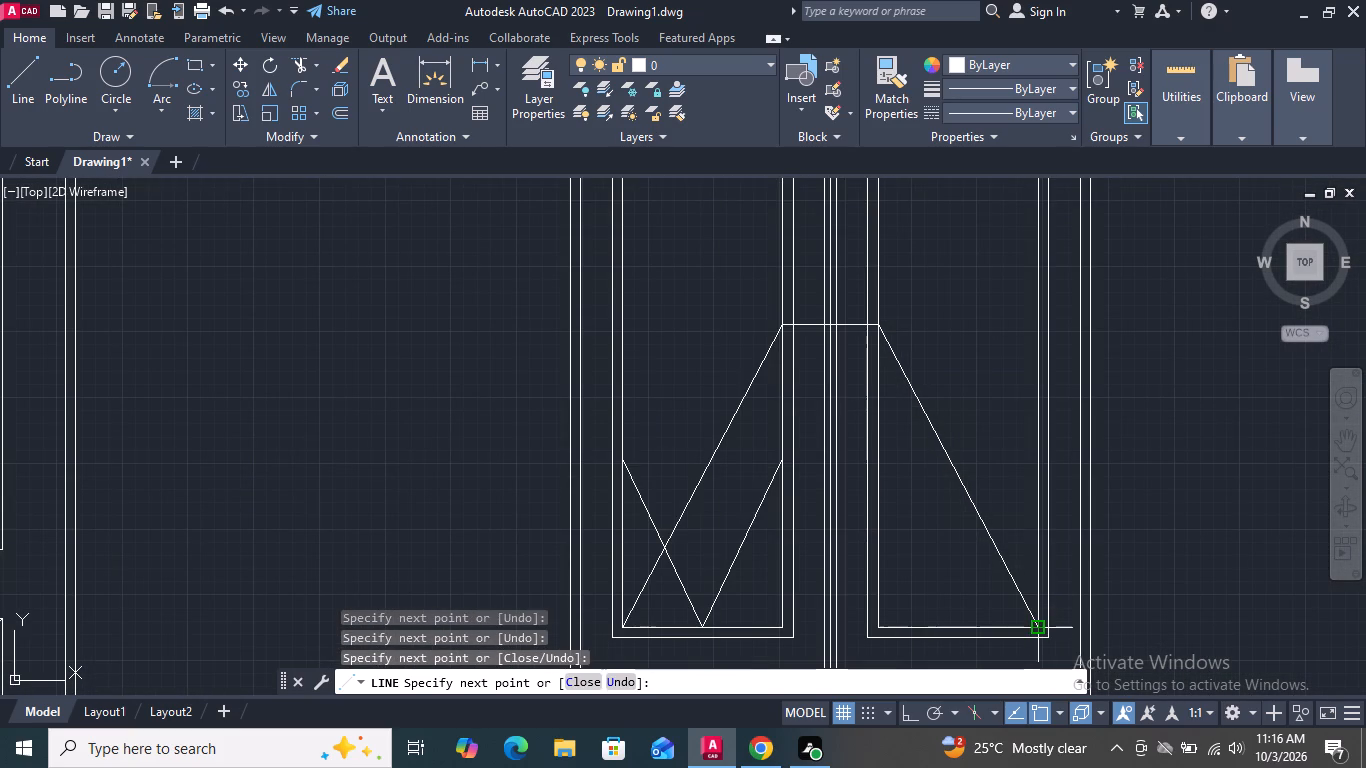
key("space")
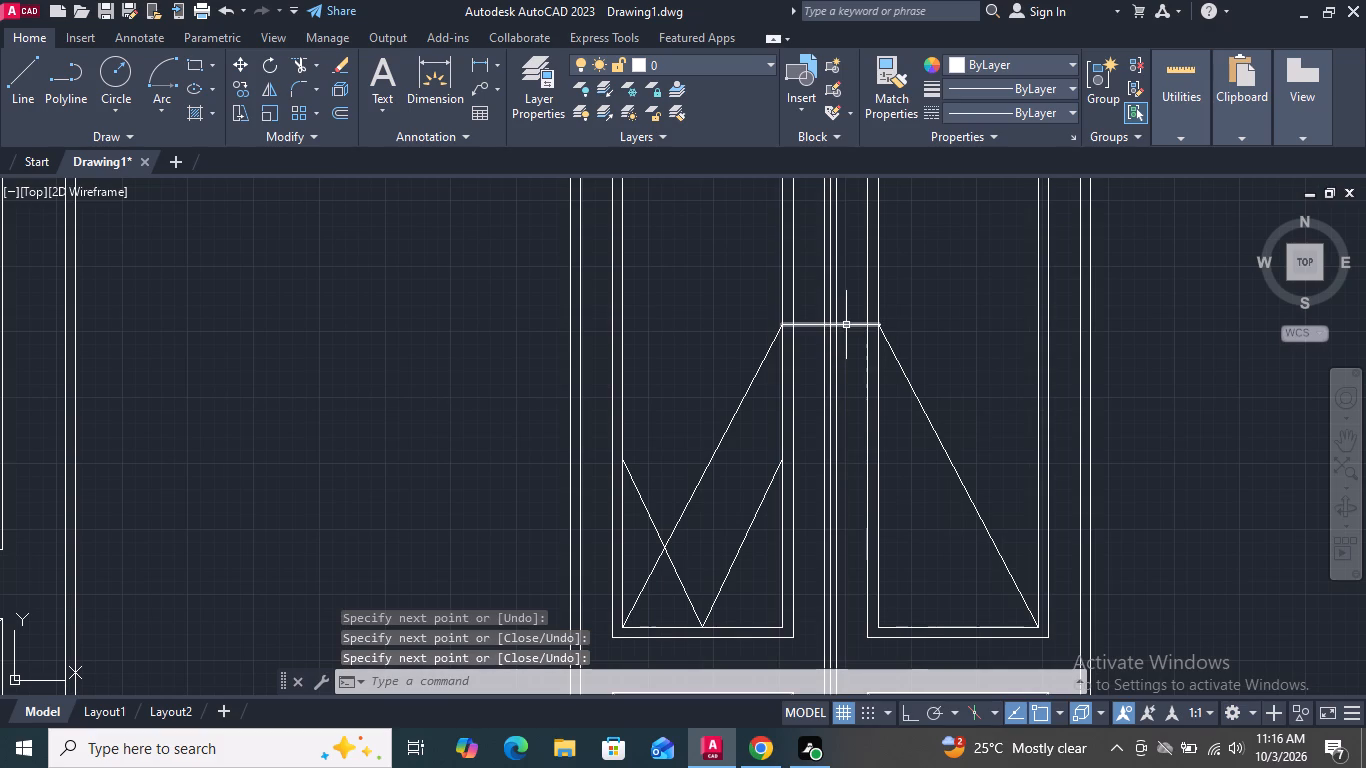
Erase the horizontal line connecting the long diagonals across the door's centre stiles.
left_click(846, 325)
key("Delete")
Draw connected lines from the top of the left V's right arm level across to the right panel, and down to its bottom edge's midpoint.
scroll(855, 346, "down", 1)
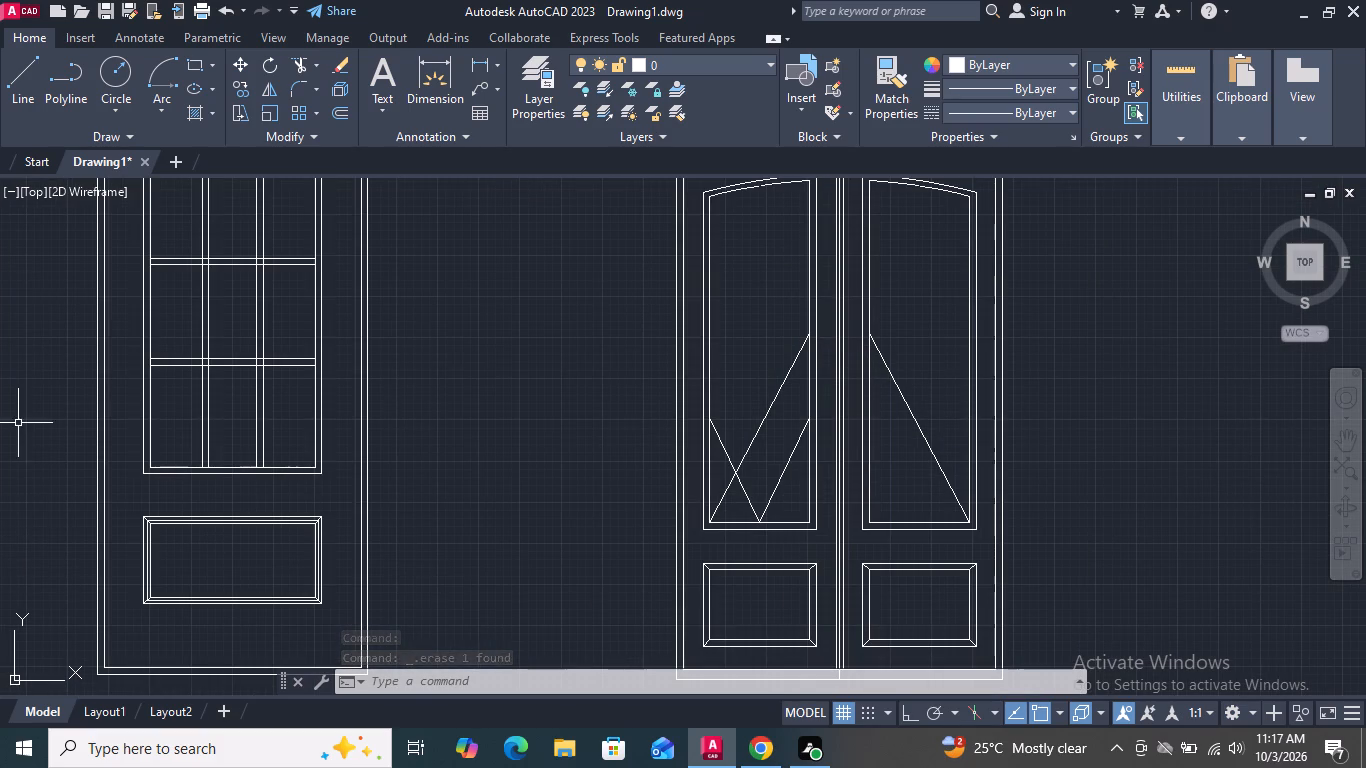
middle_click_drag(18, 422, 0, 398)
scroll(869, 467, "up", 1)
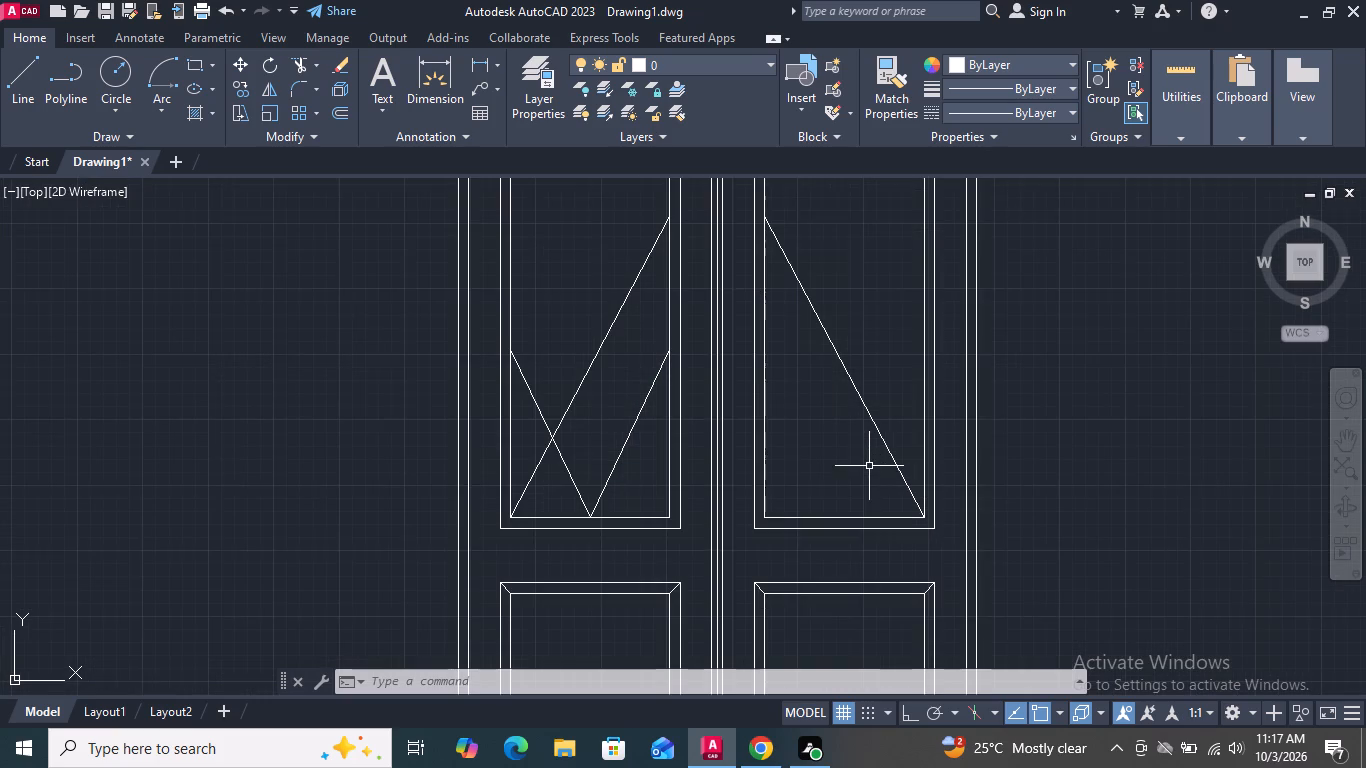
left_click(31, 81)
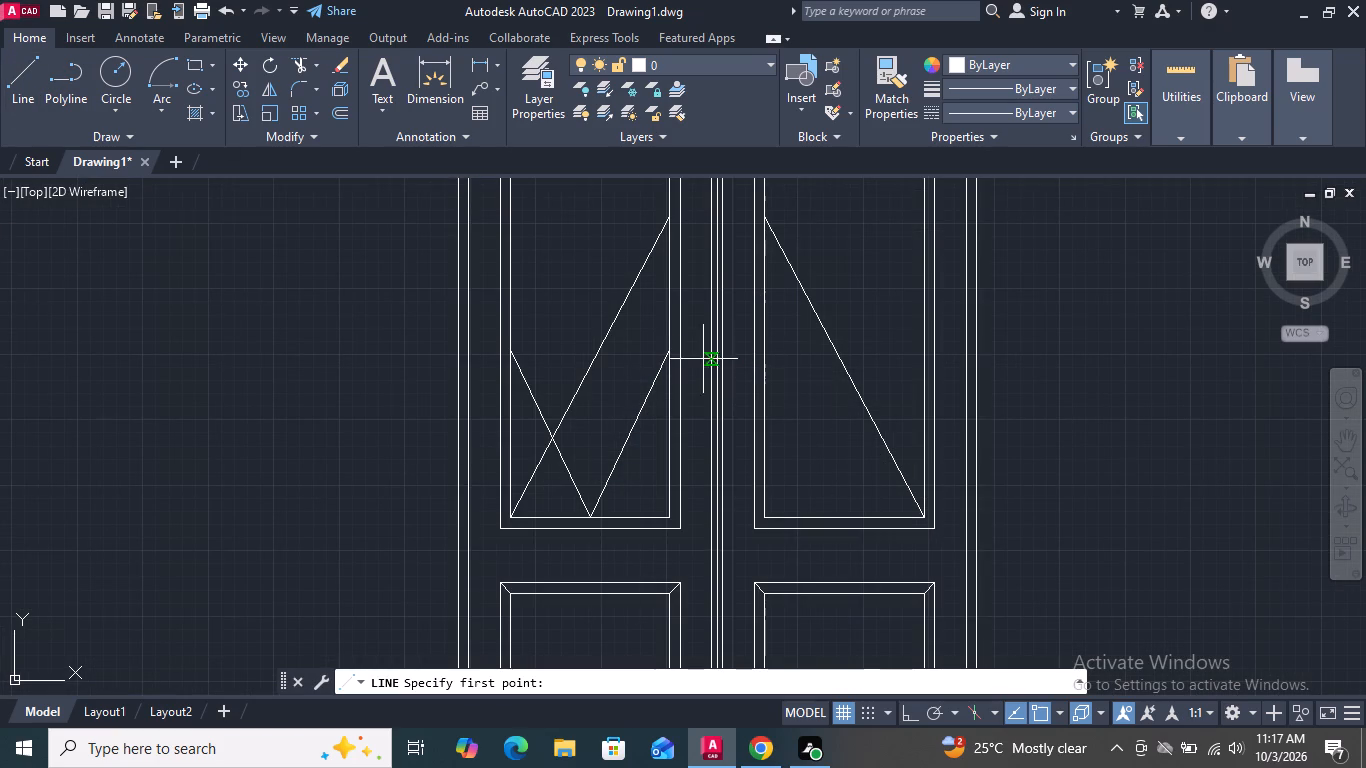
left_click(669, 347)
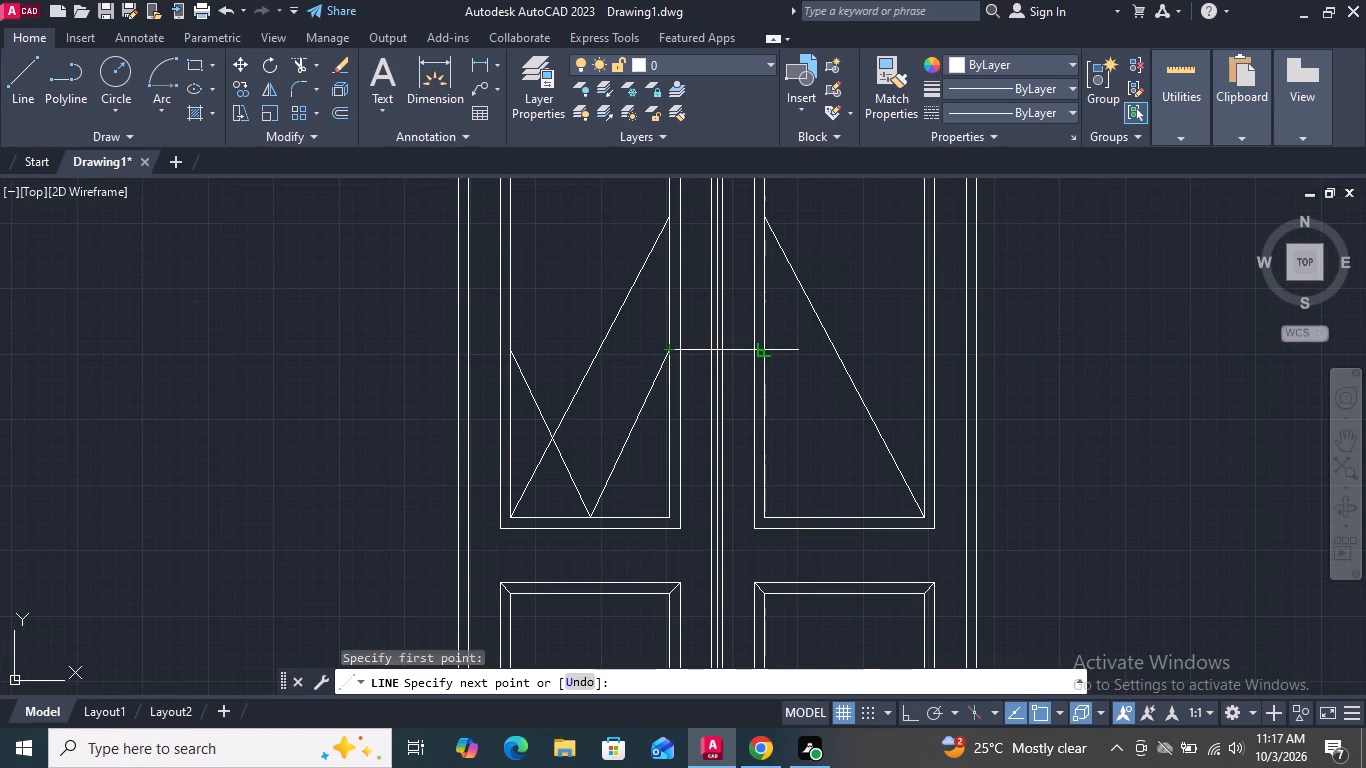
left_click(765, 347)
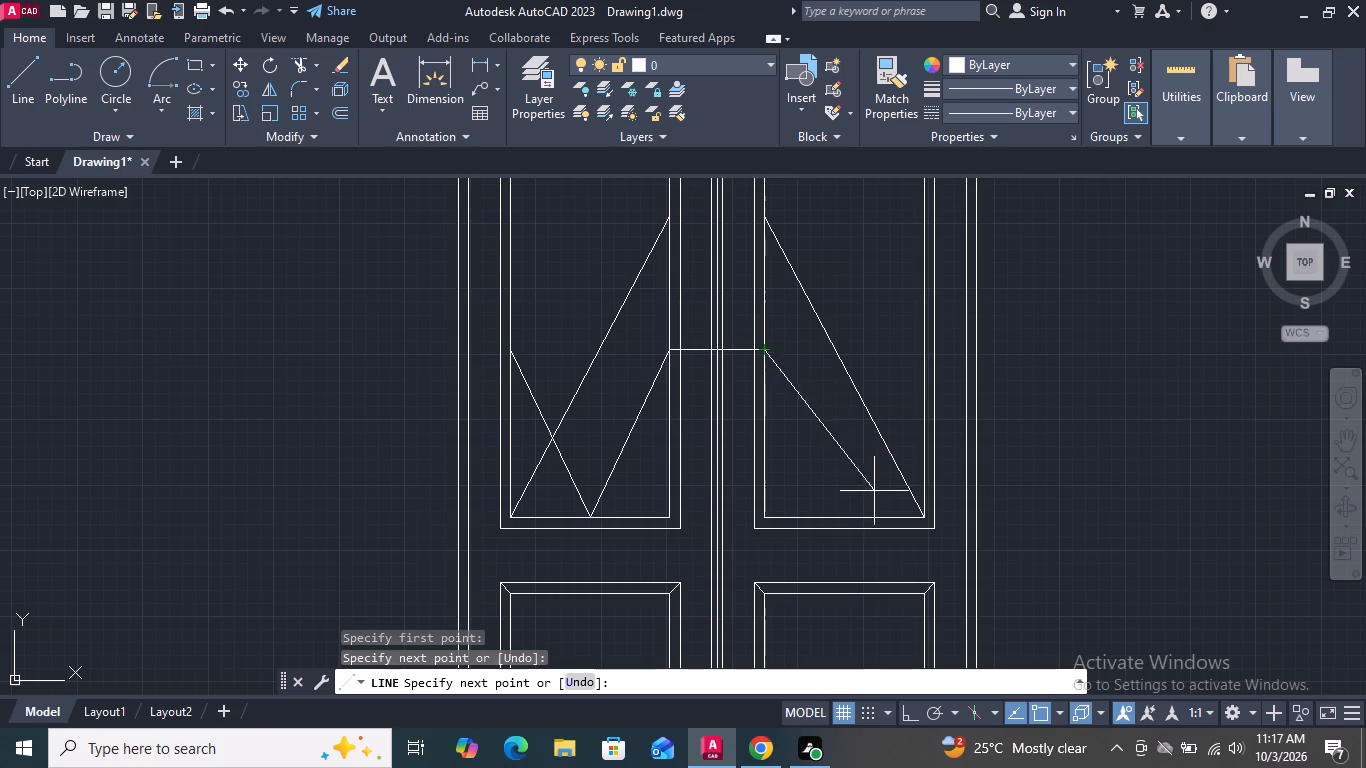
left_click(843, 517)
key("space")
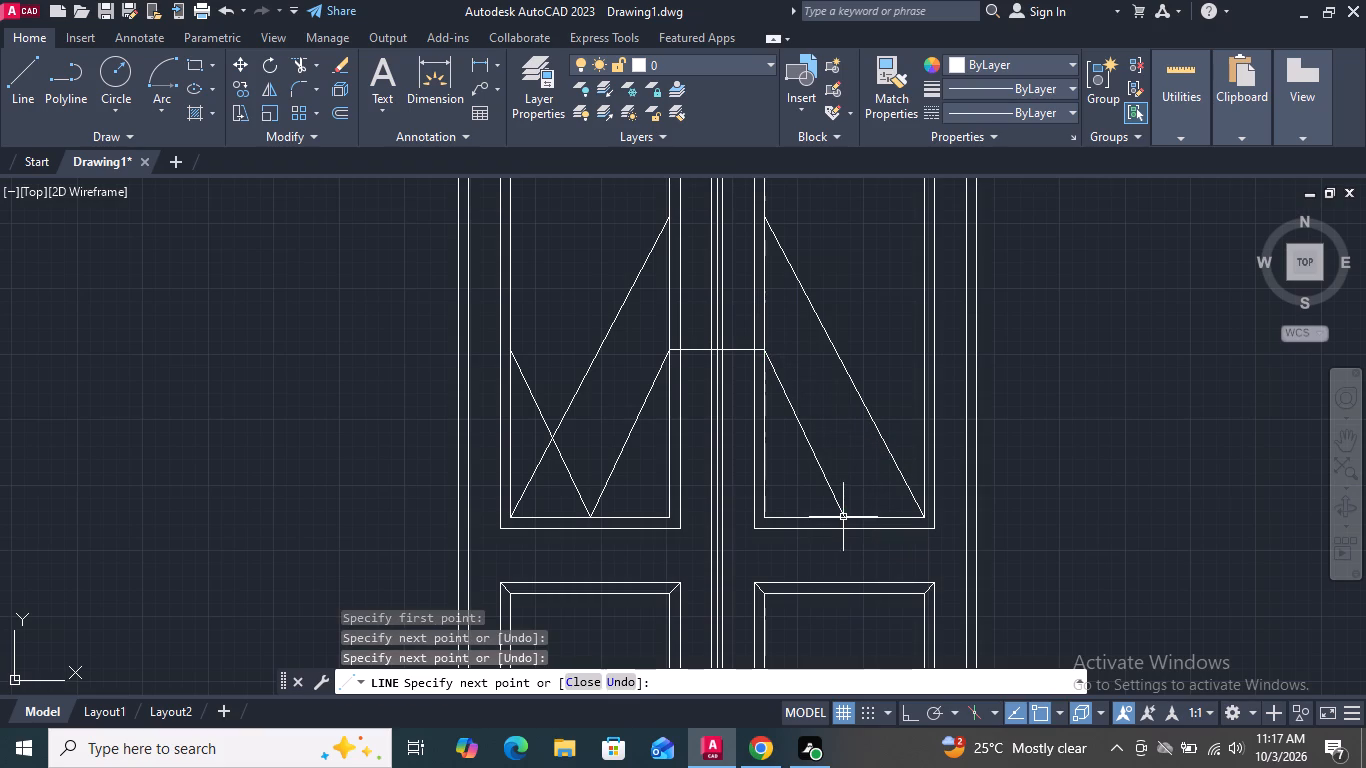
Erase the horizontal line connecting the two leaves' short diagonals across the centre stiles.
left_click(740, 351)
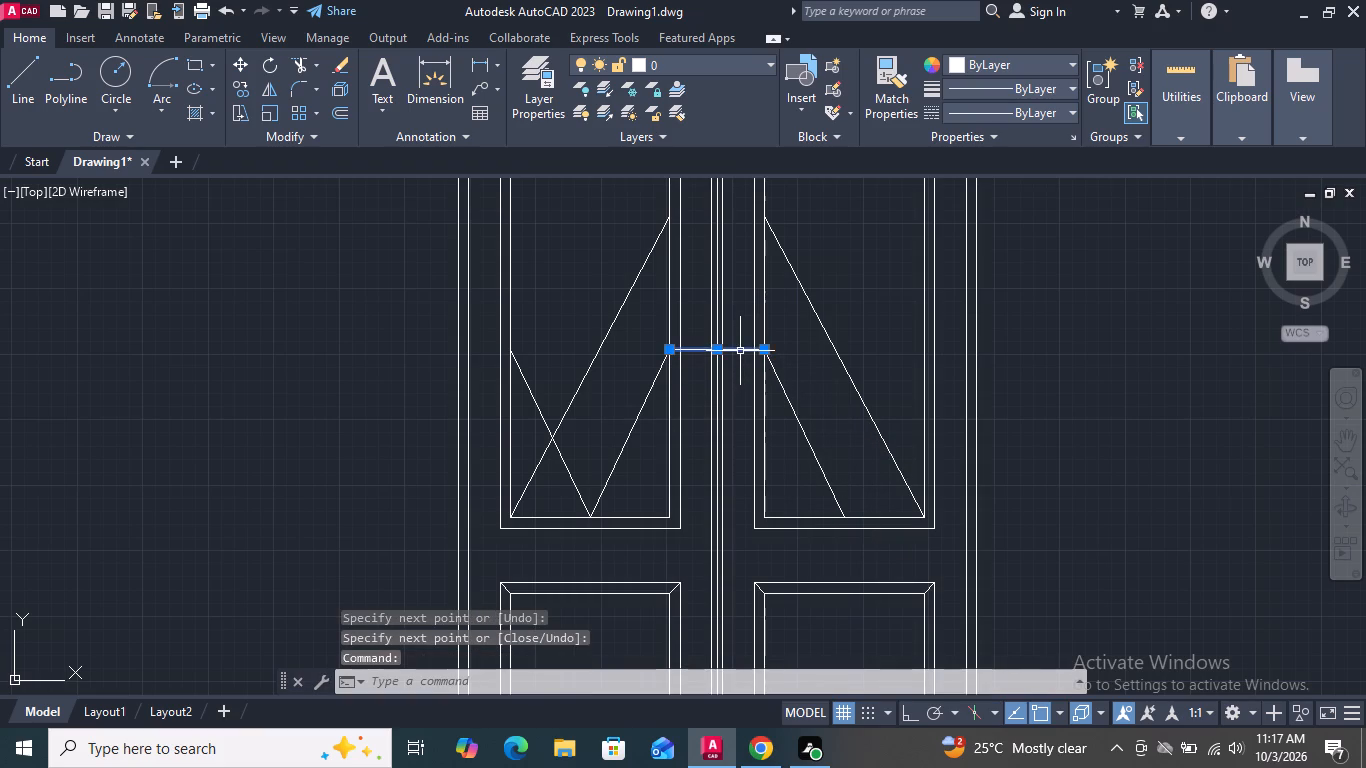
key("Delete")
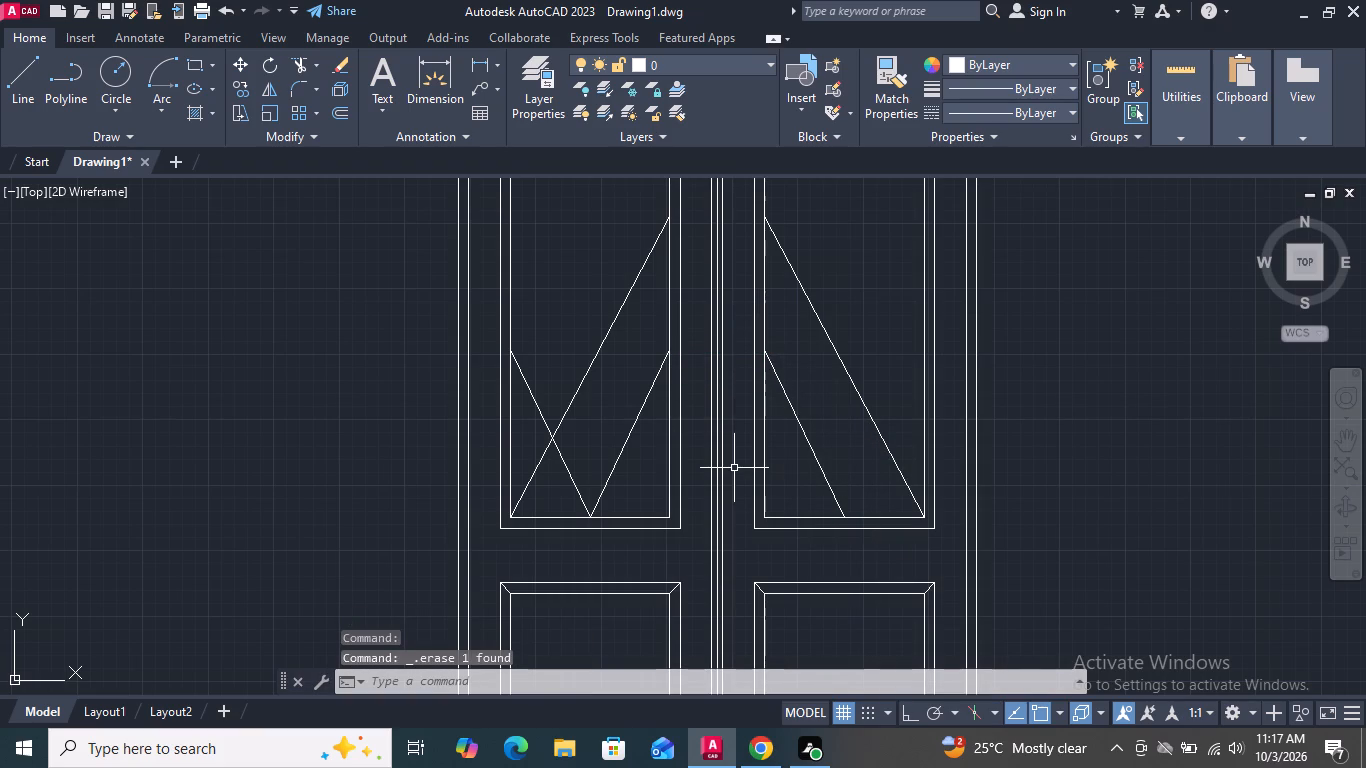
Draw a diagonal from the right upper panel's inner right side, level with the short diagonal's top, to the bottom edge's midpoint.
left_click(21, 93)
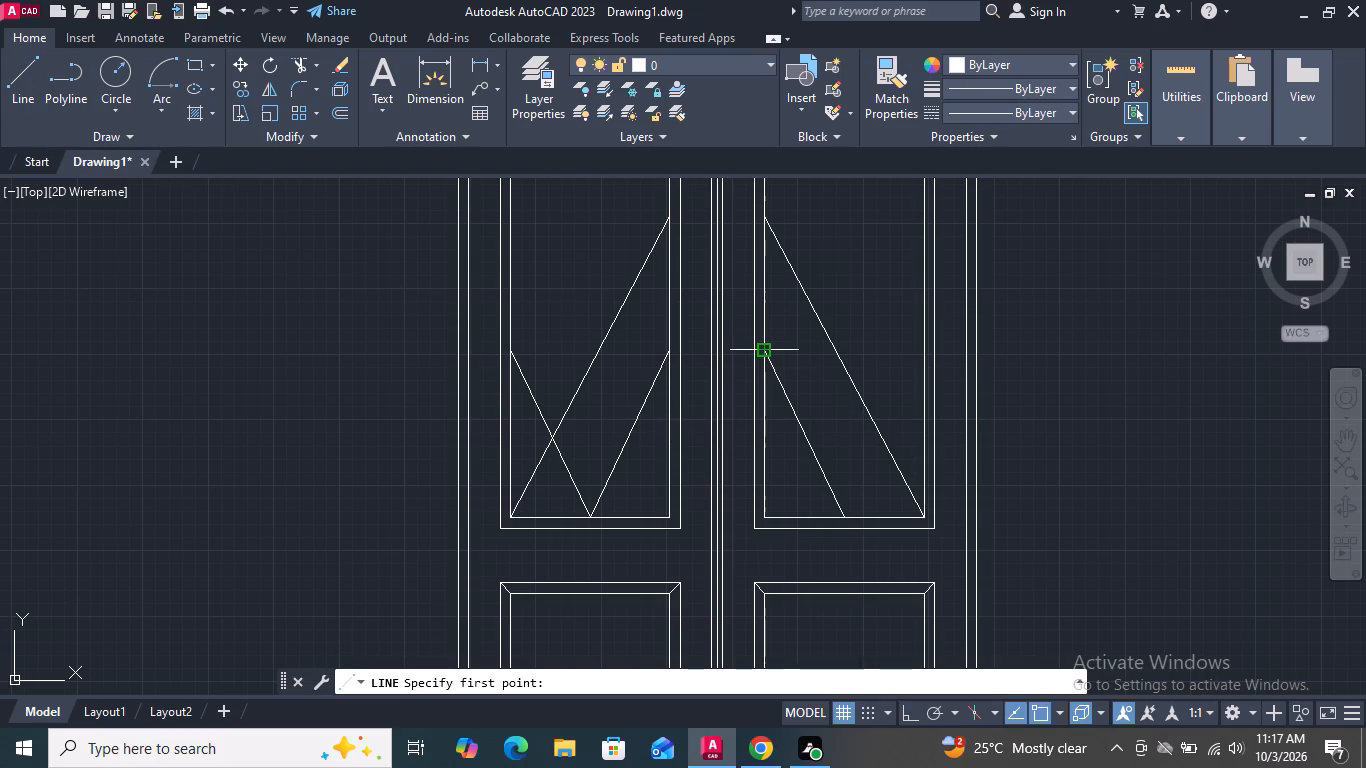
left_click(924, 349)
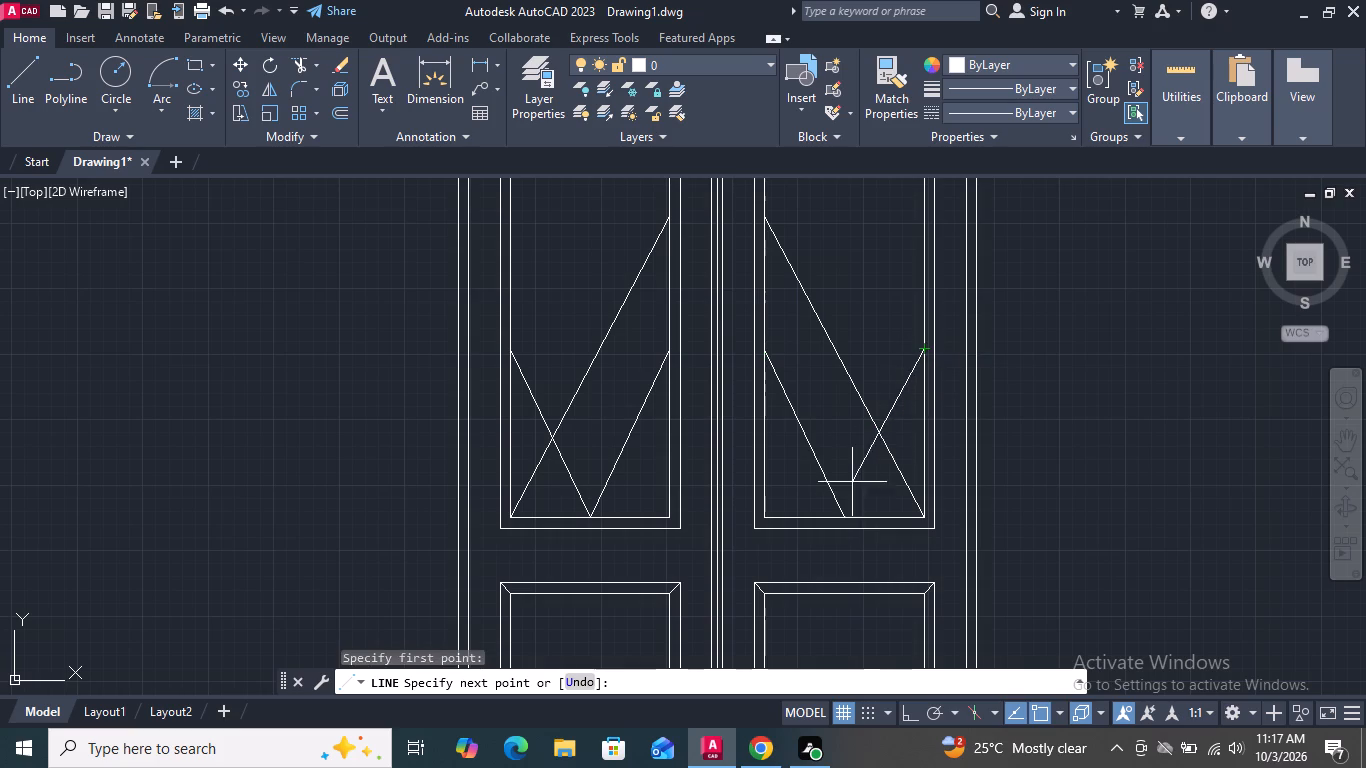
left_click(845, 514)
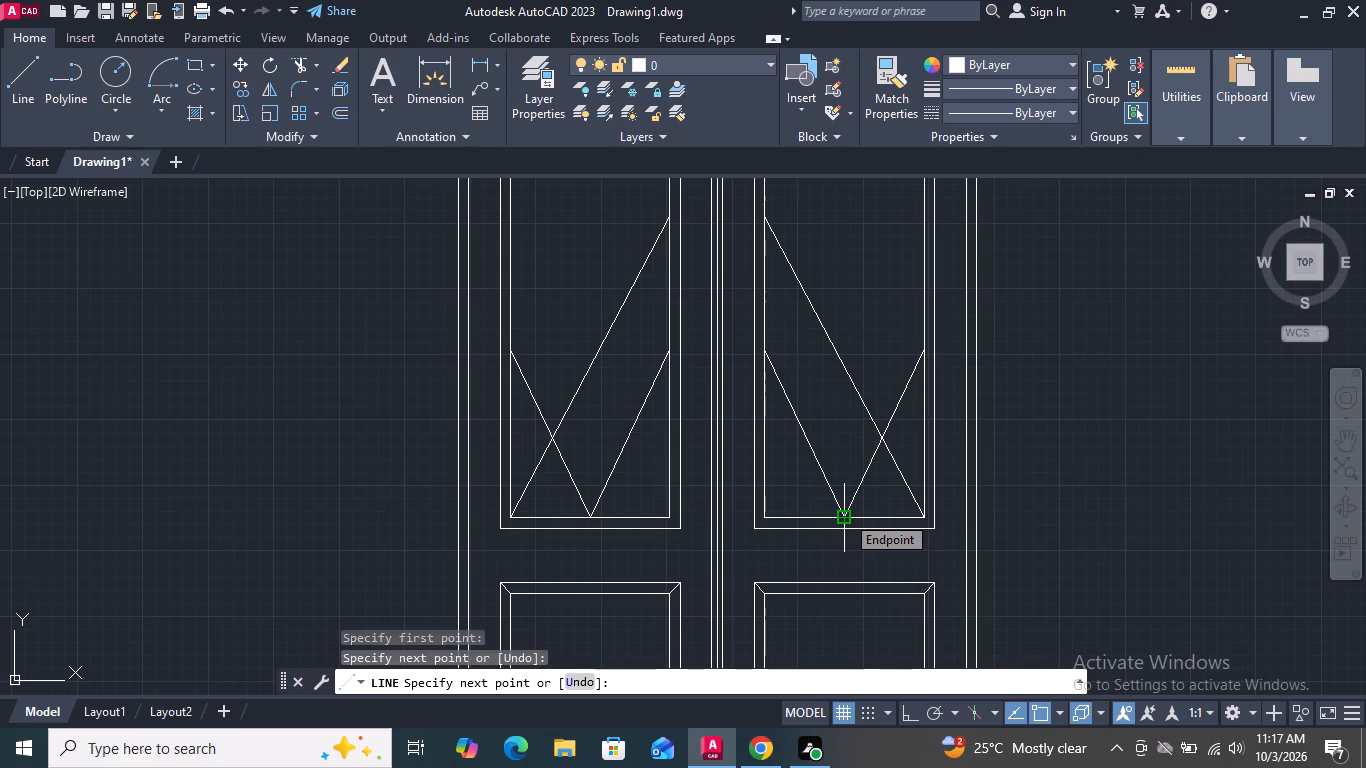
key("BackSpace")
key("Return")
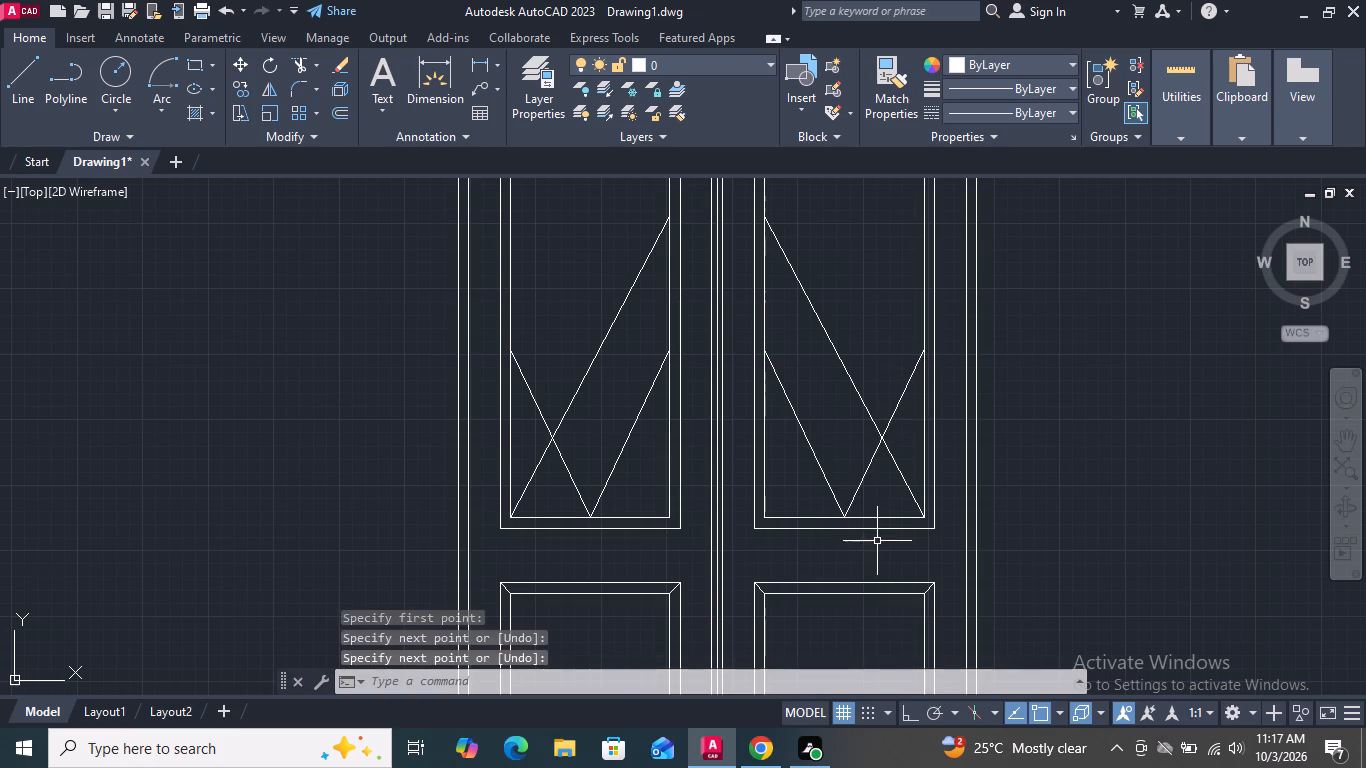
scroll(877, 541, "down", 1)
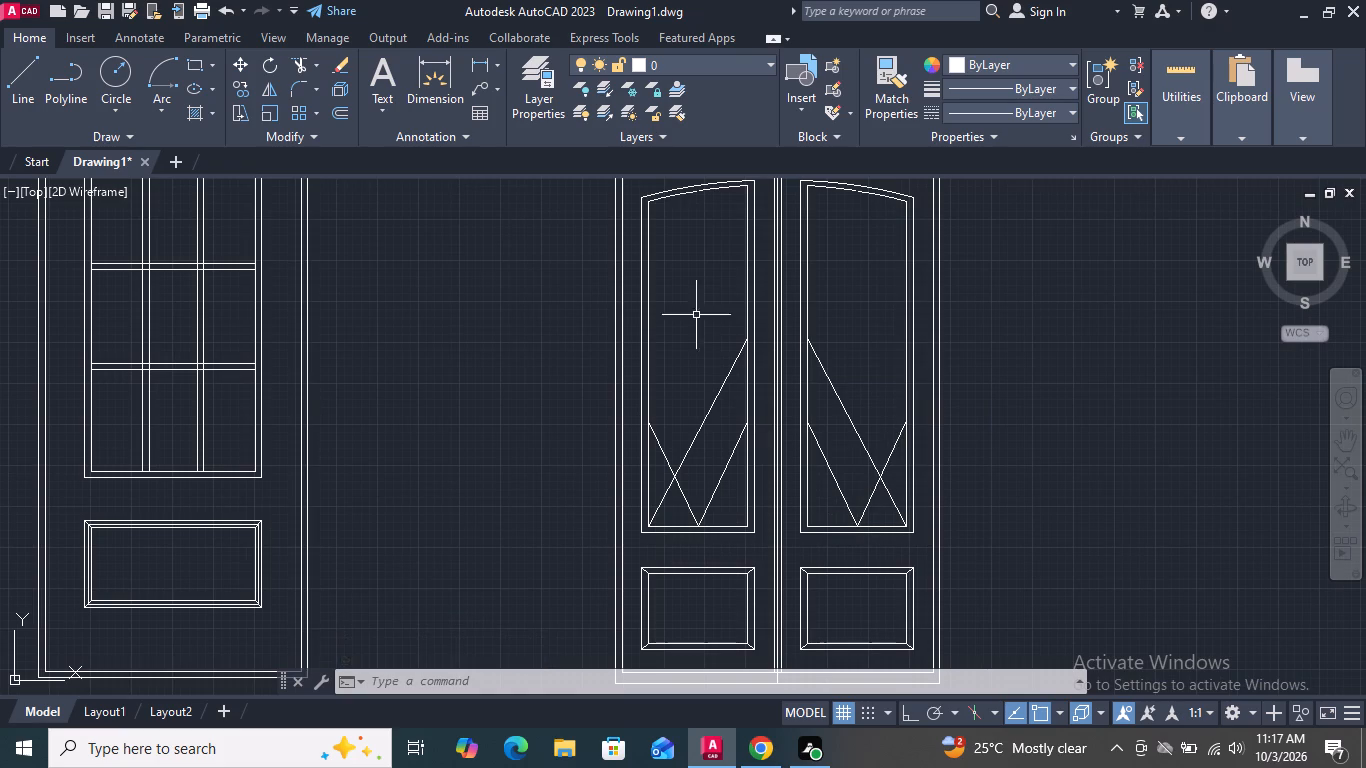
Draw connected lines from the left V's outer arm top up to the left panel's inner side, across to the right panel, and down to the right V's outer arm top.
left_click(13, 85)
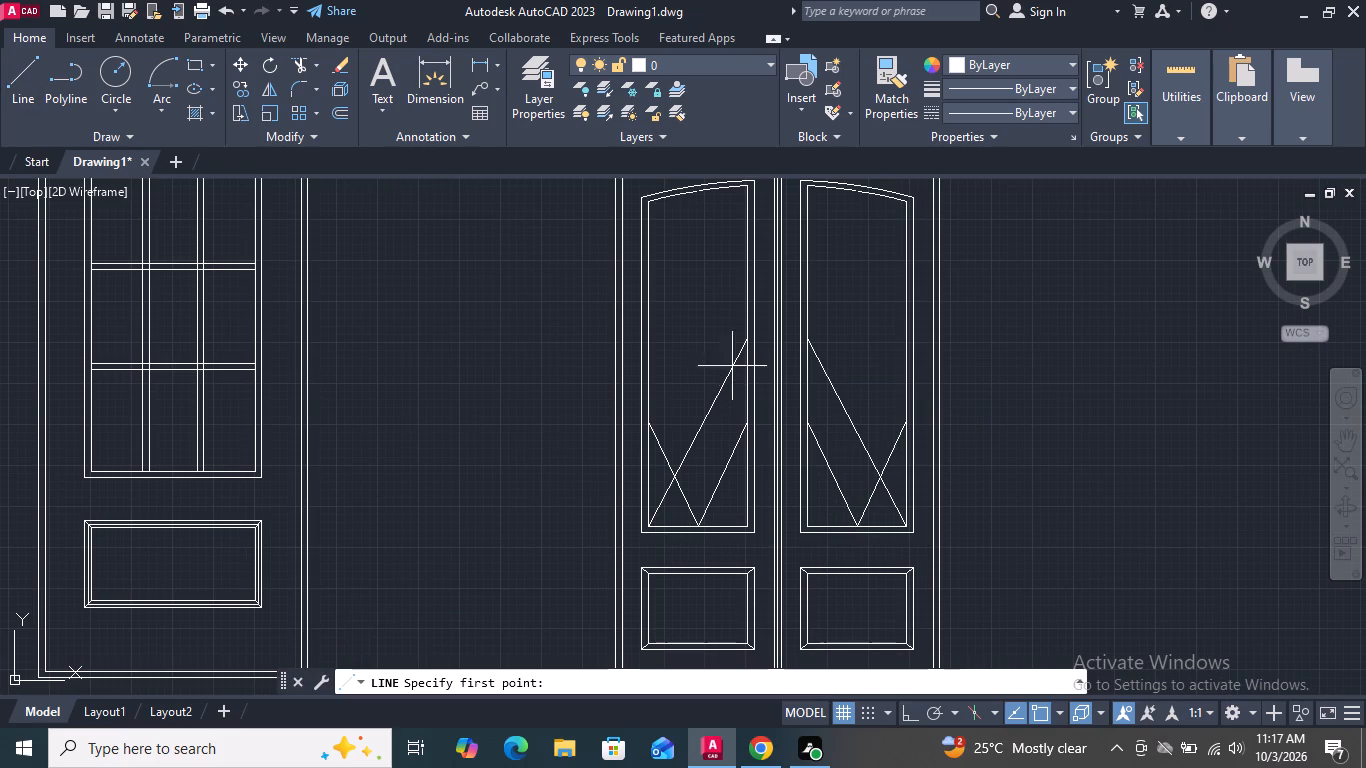
scroll(719, 335, "up", 1)
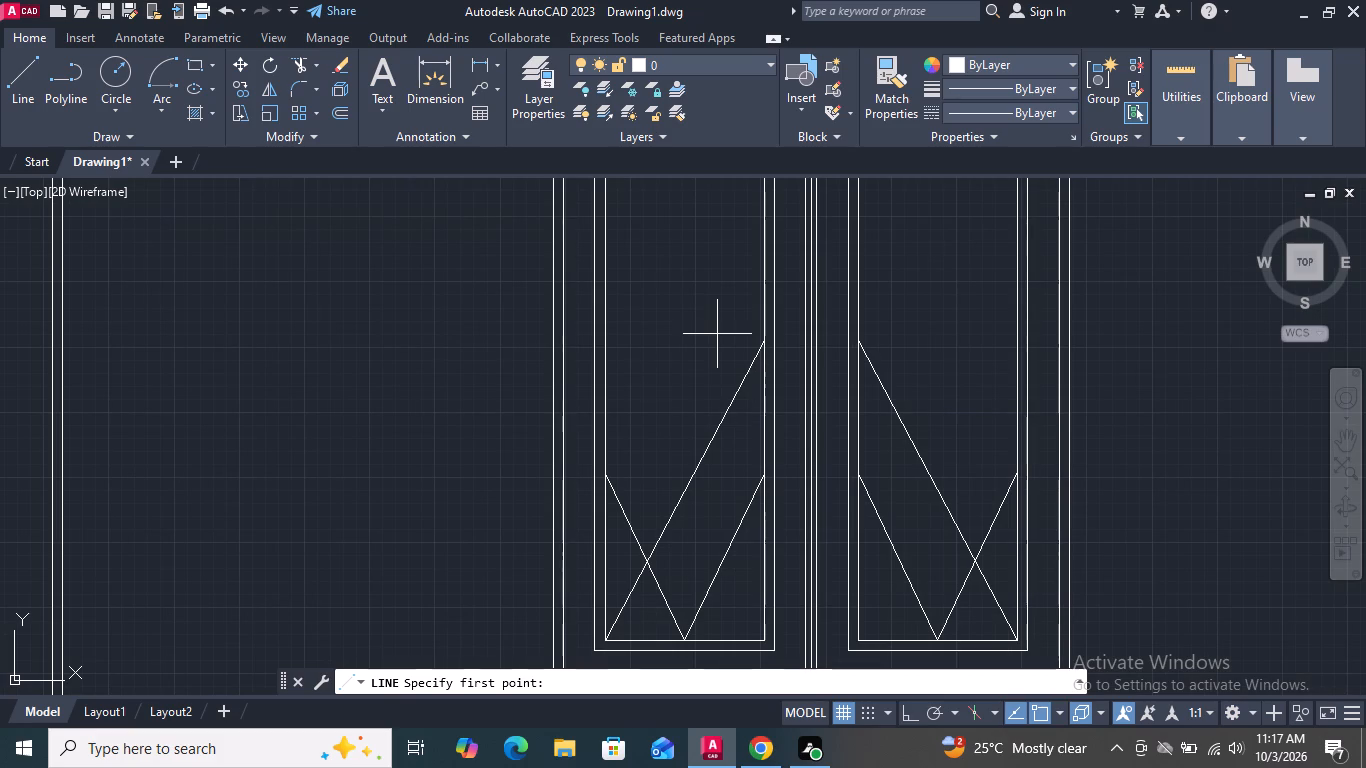
left_click(609, 475)
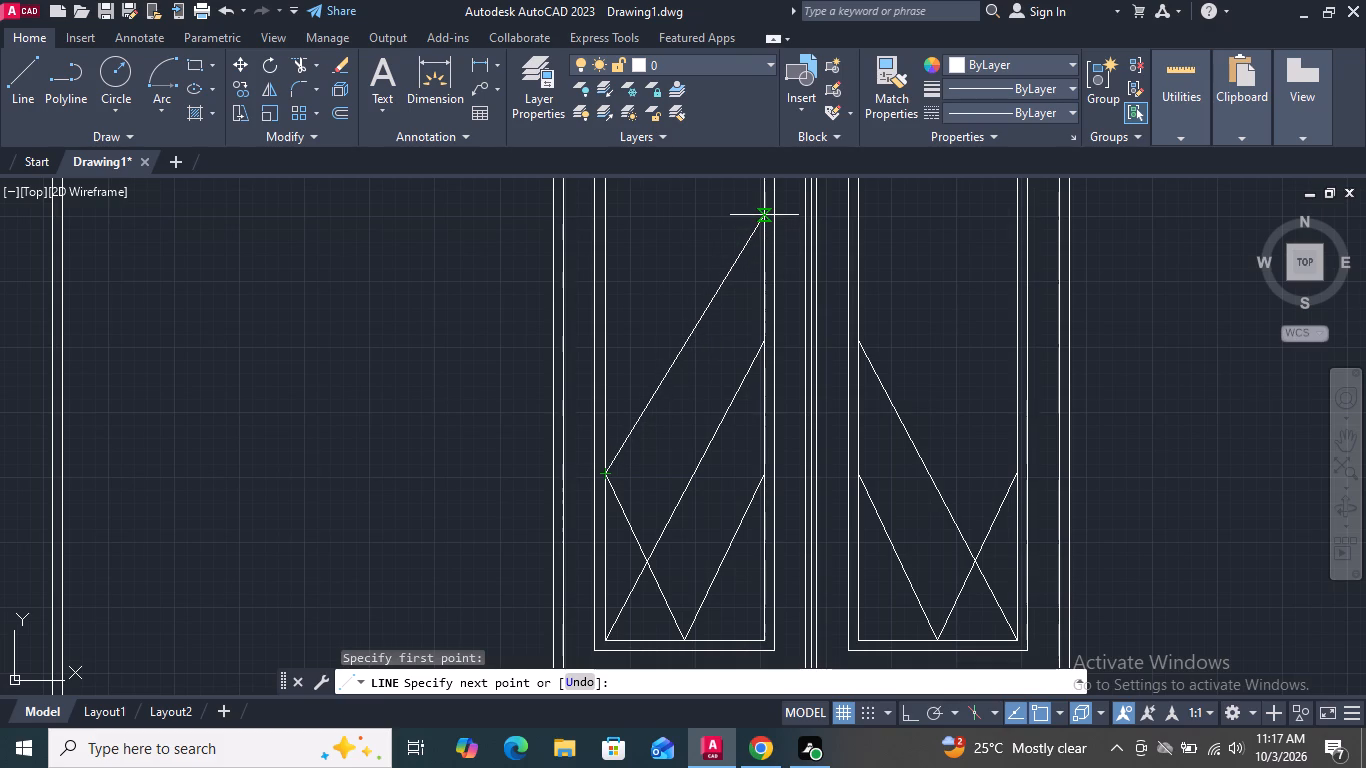
scroll(755, 324, "down", 1)
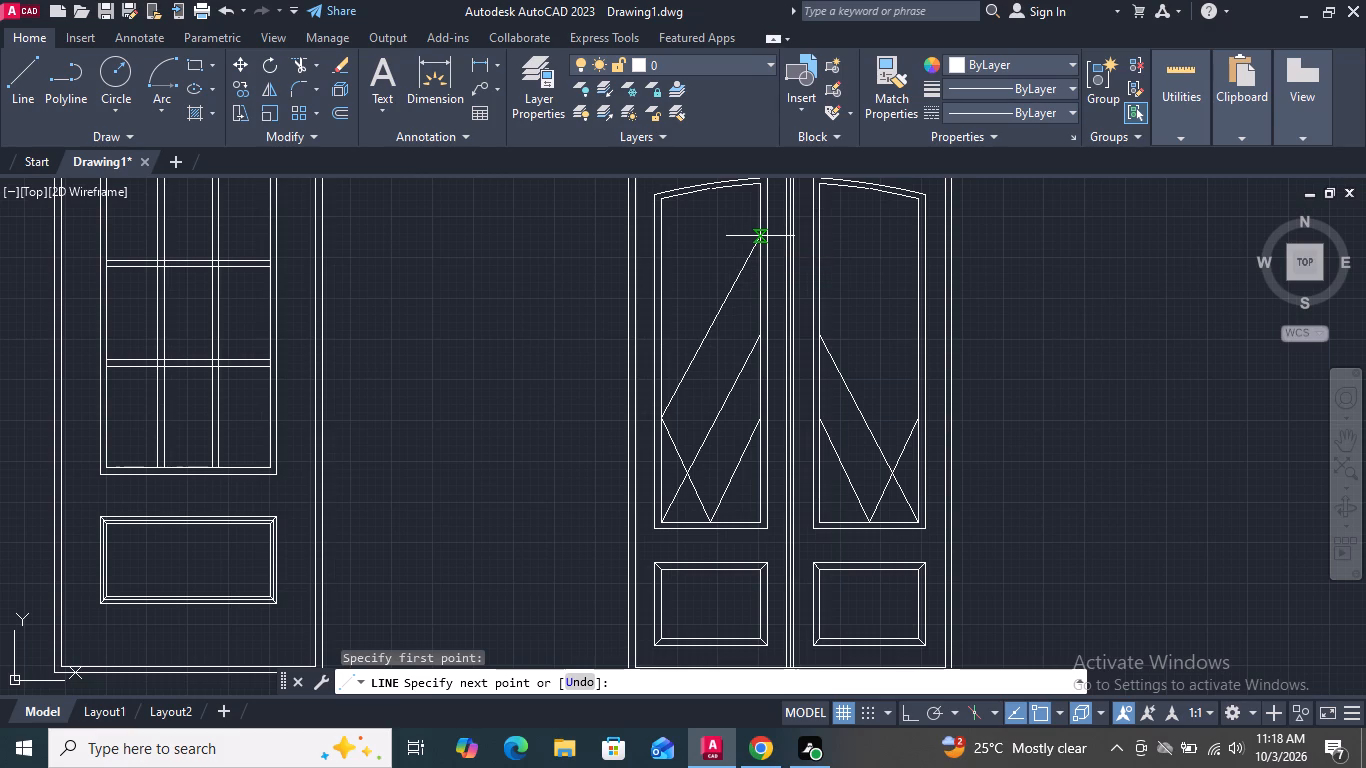
left_click(760, 231)
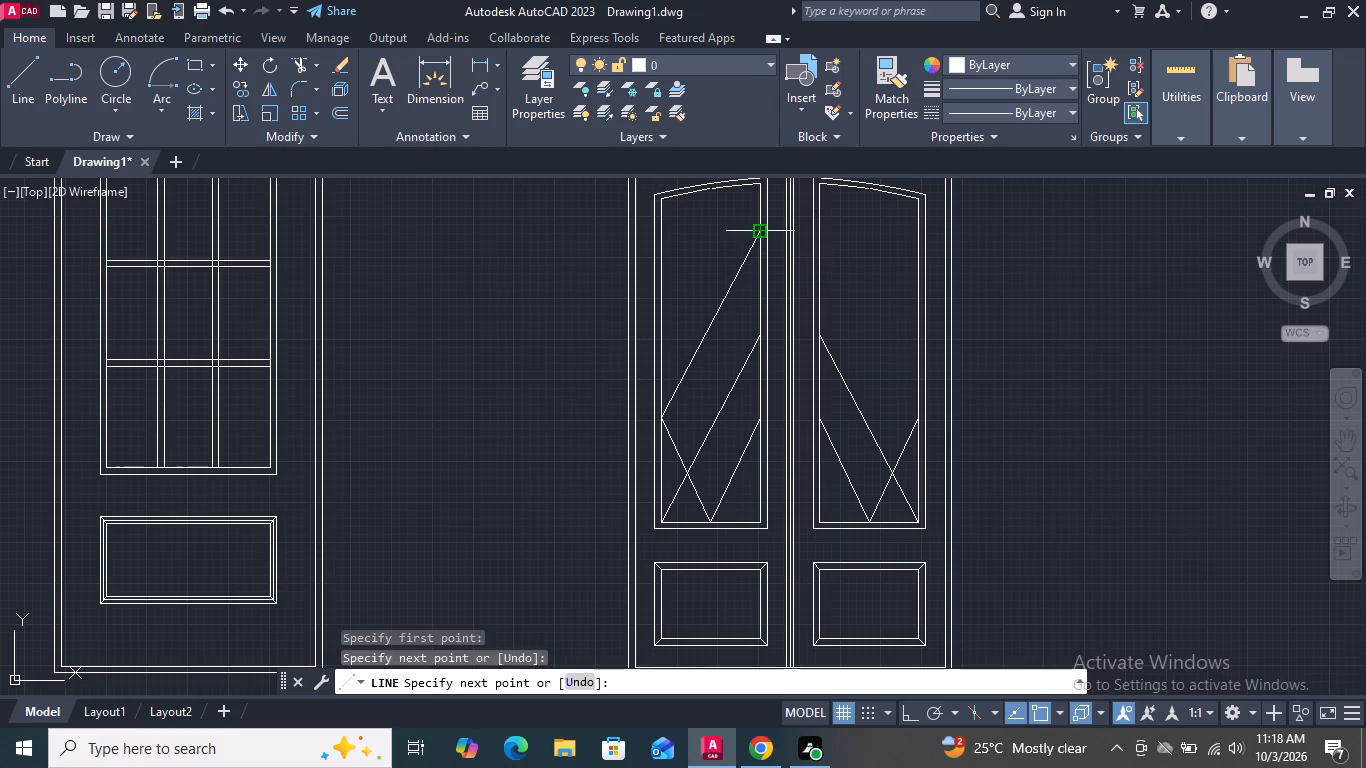
scroll(824, 226, "up", 2)
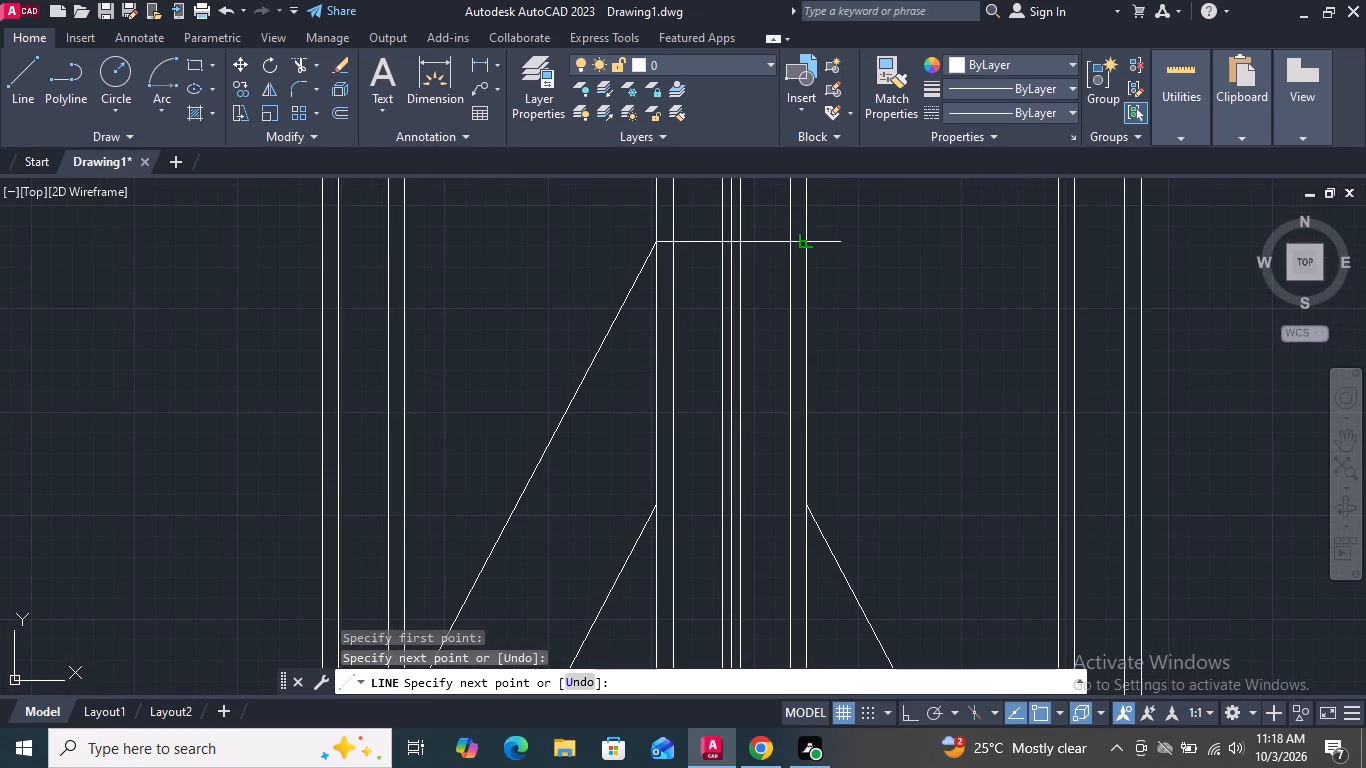
left_click(805, 236)
scroll(842, 270, "down", 2)
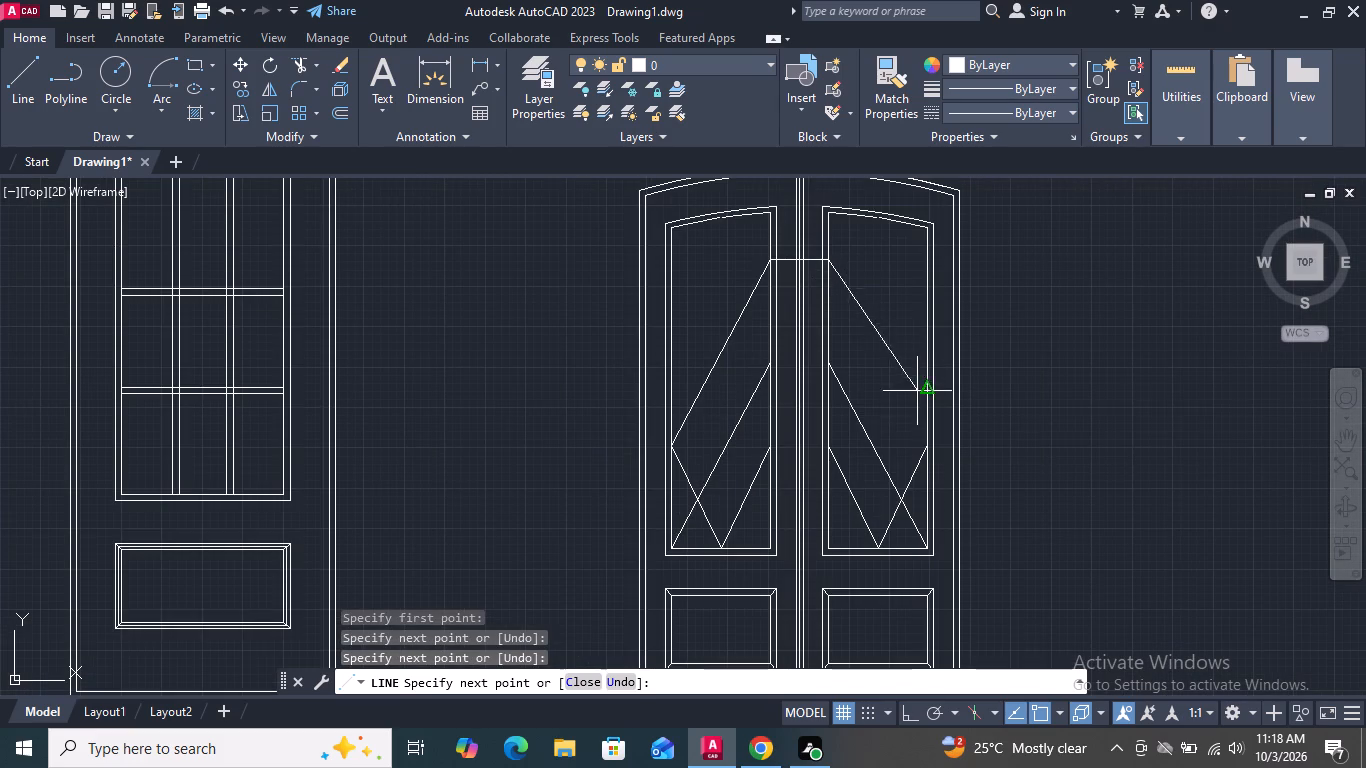
scroll(900, 462, "up", 2)
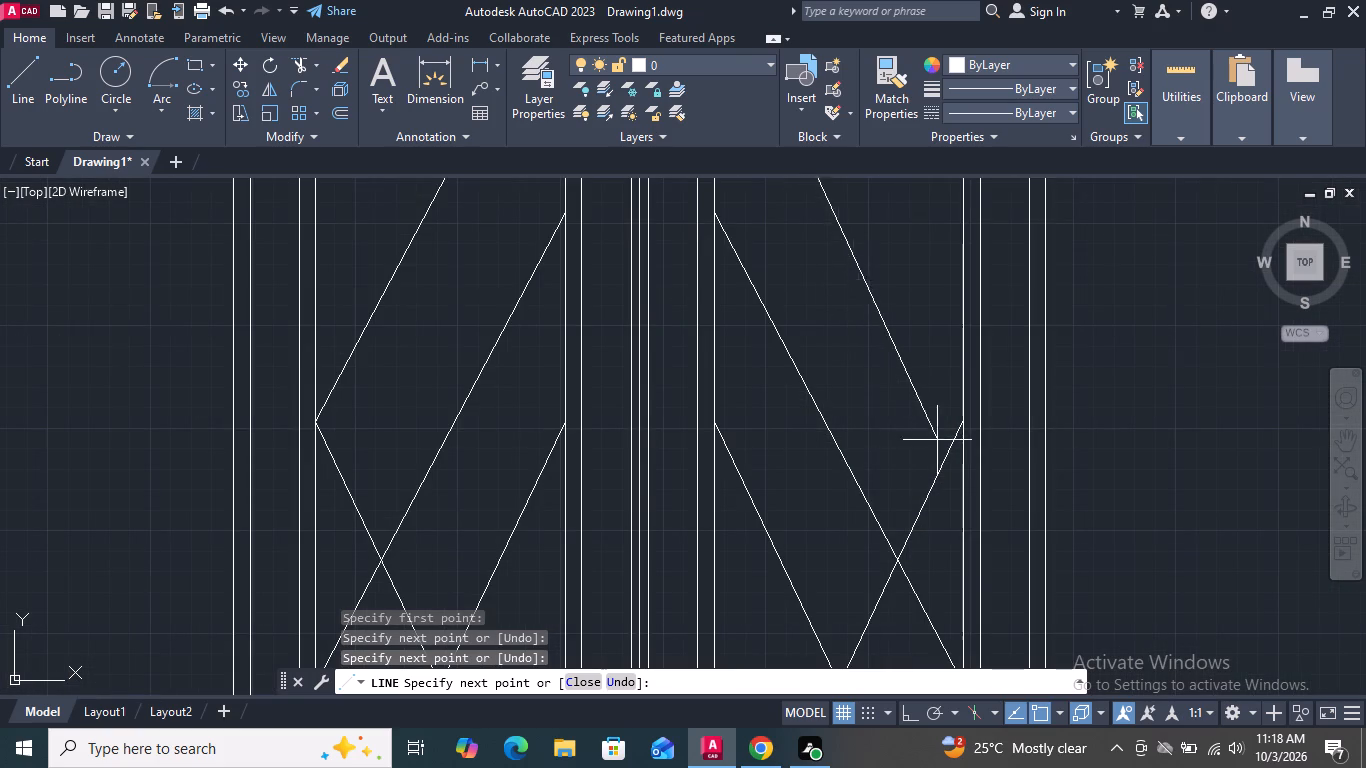
left_click(965, 422)
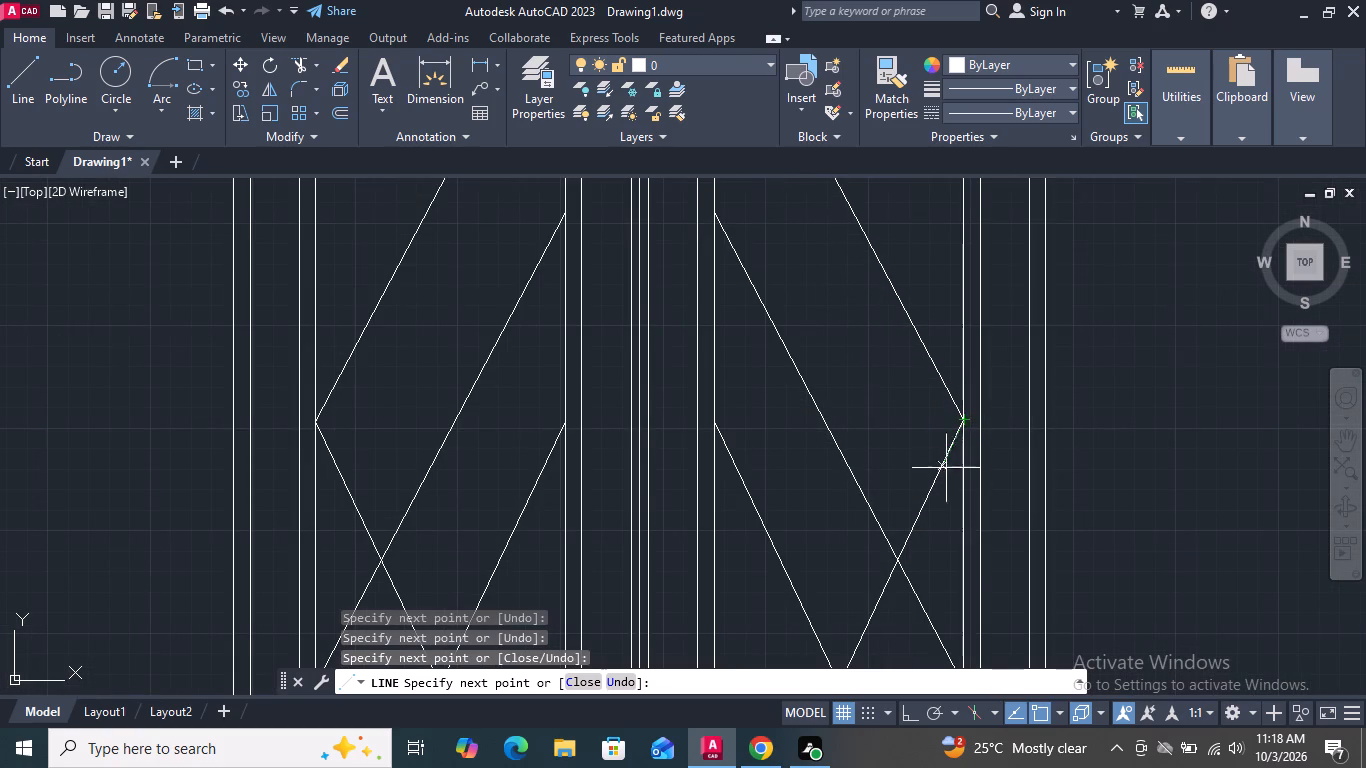
key("space")
Erase the horizontal line joining the two new upper diagonals across the door's centre stiles.
scroll(933, 516, "down", 3)
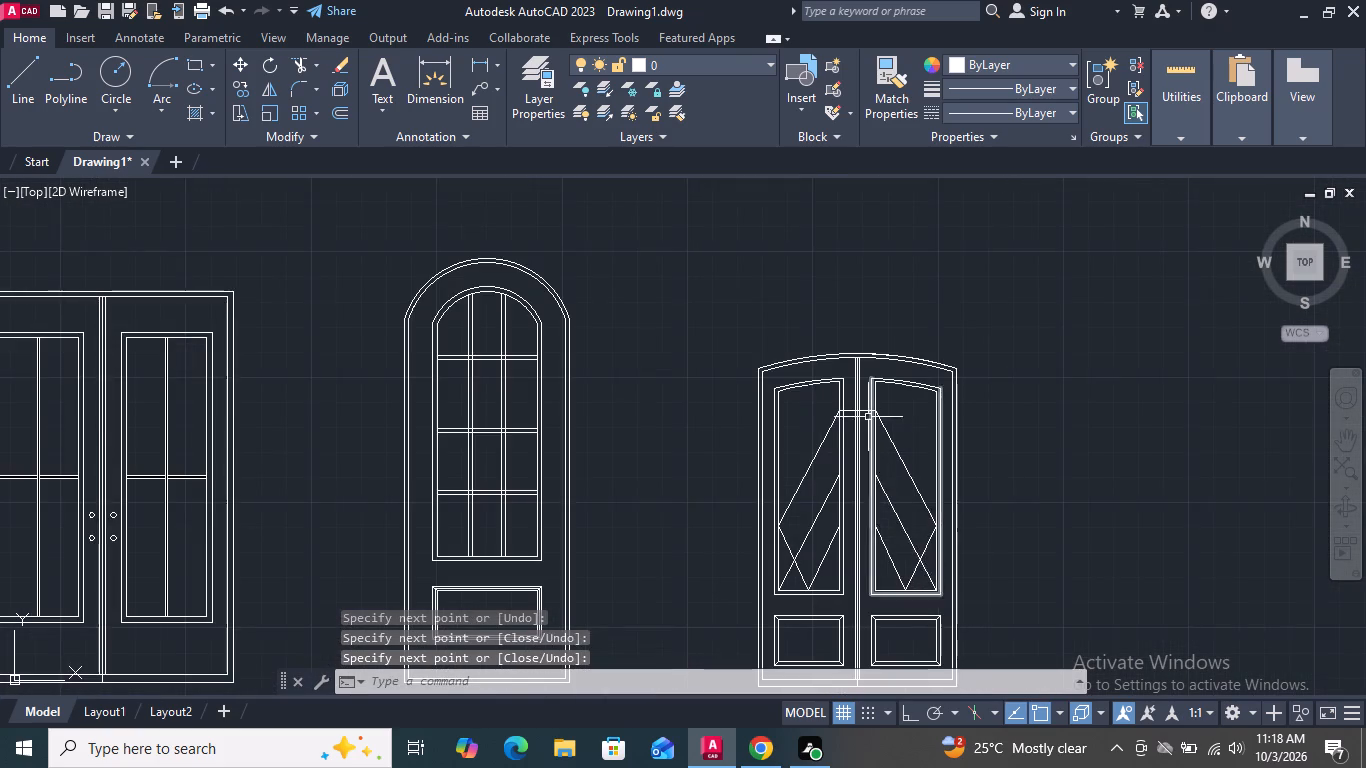
scroll(865, 401, "up", 3)
left_click(846, 455)
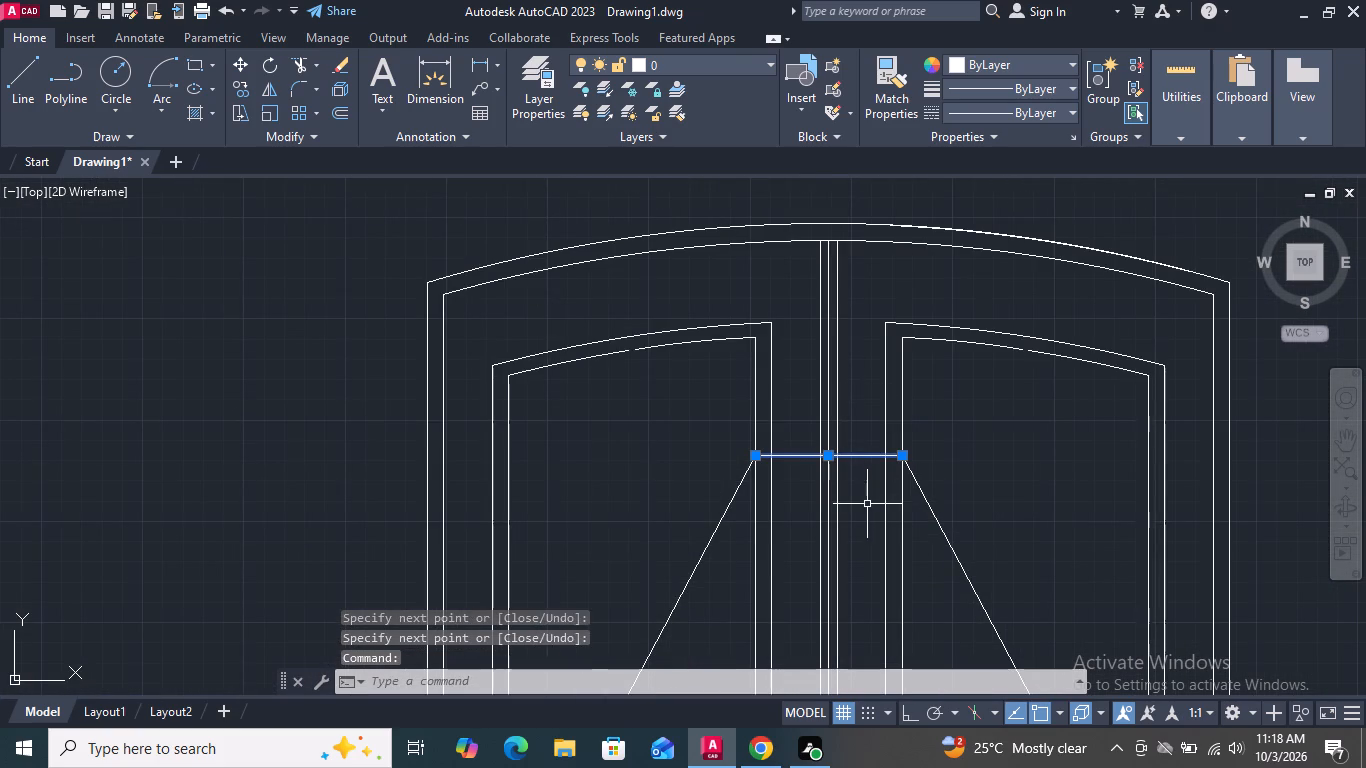
key("Delete")
Draw a shorter diagonal in the left upper panel, from its outer inner-frame side up to the inner curved head, roughly parallel to the diagonal below.
scroll(901, 472, "down", 2)
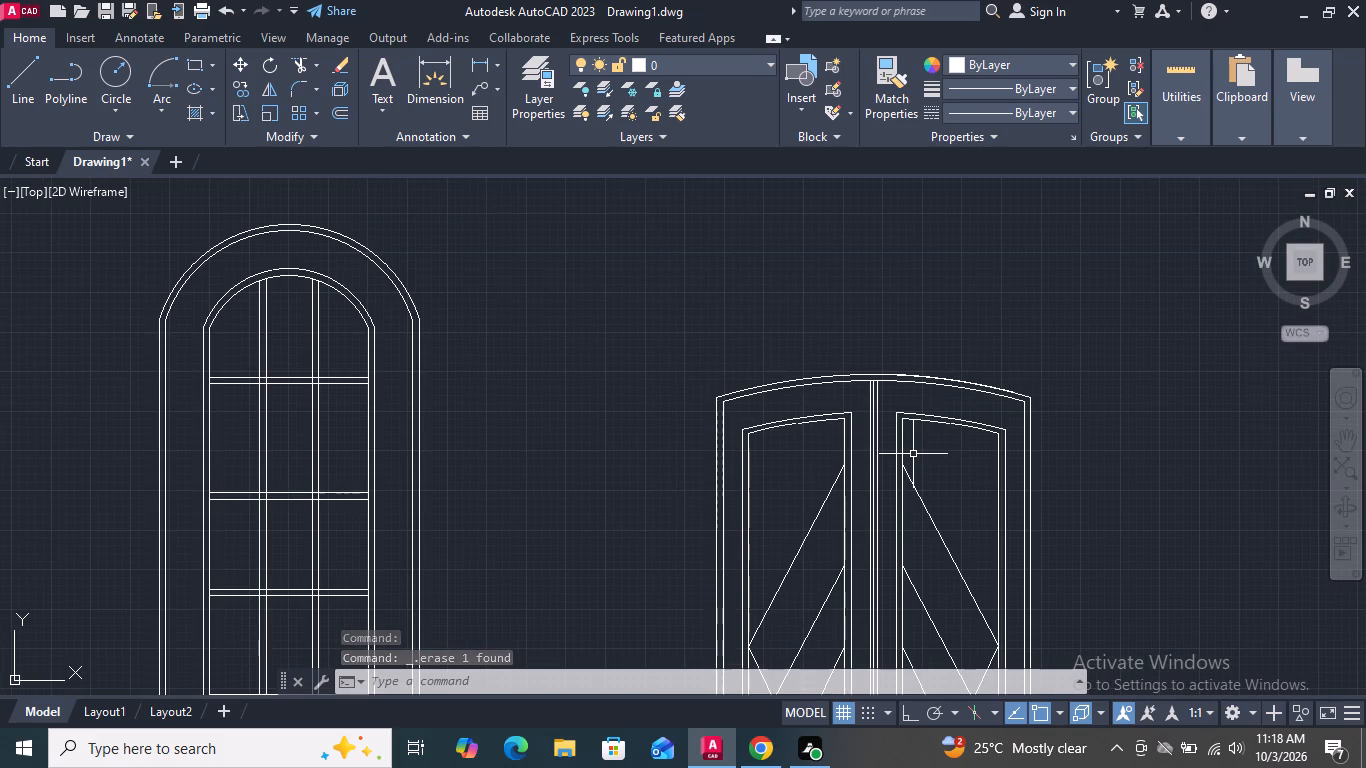
scroll(945, 390, "down", 2)
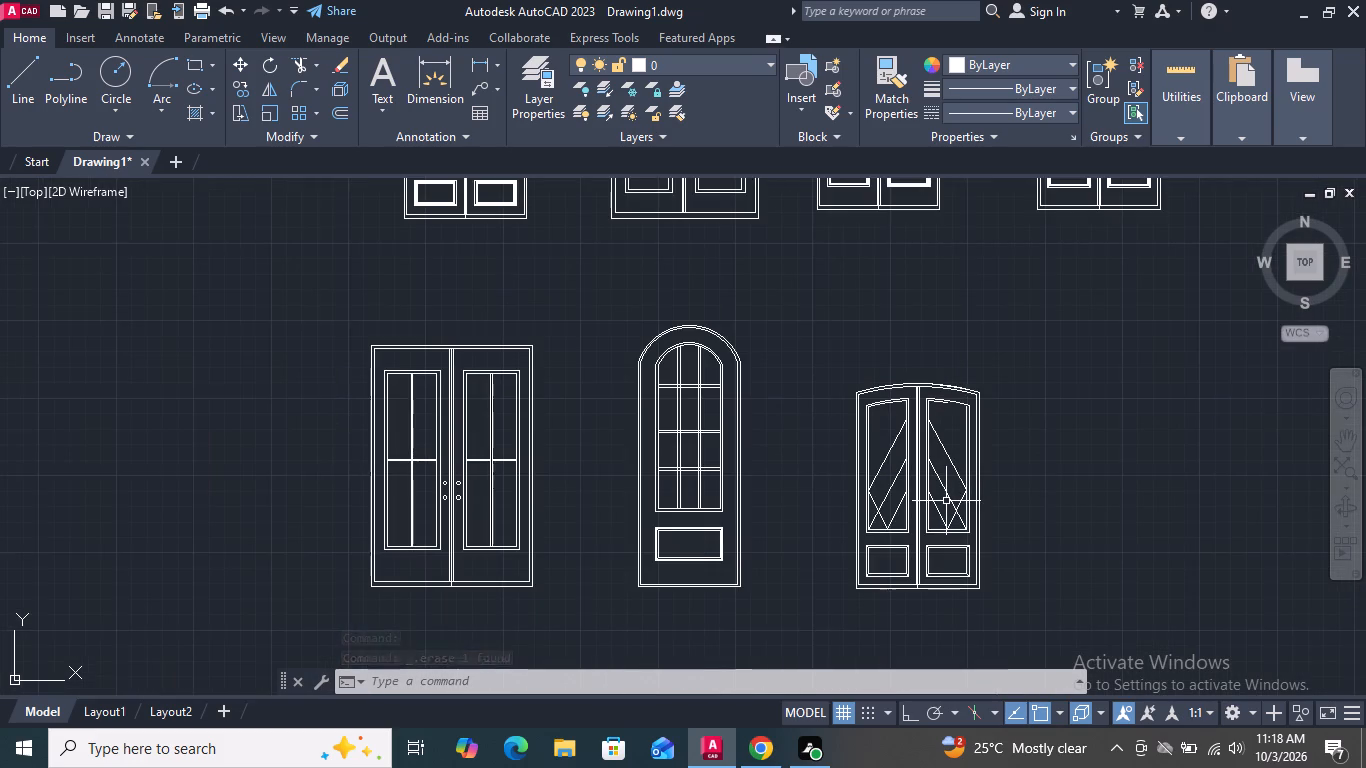
middle_click_drag(923, 455, 910, 425)
scroll(898, 406, "up", 2)
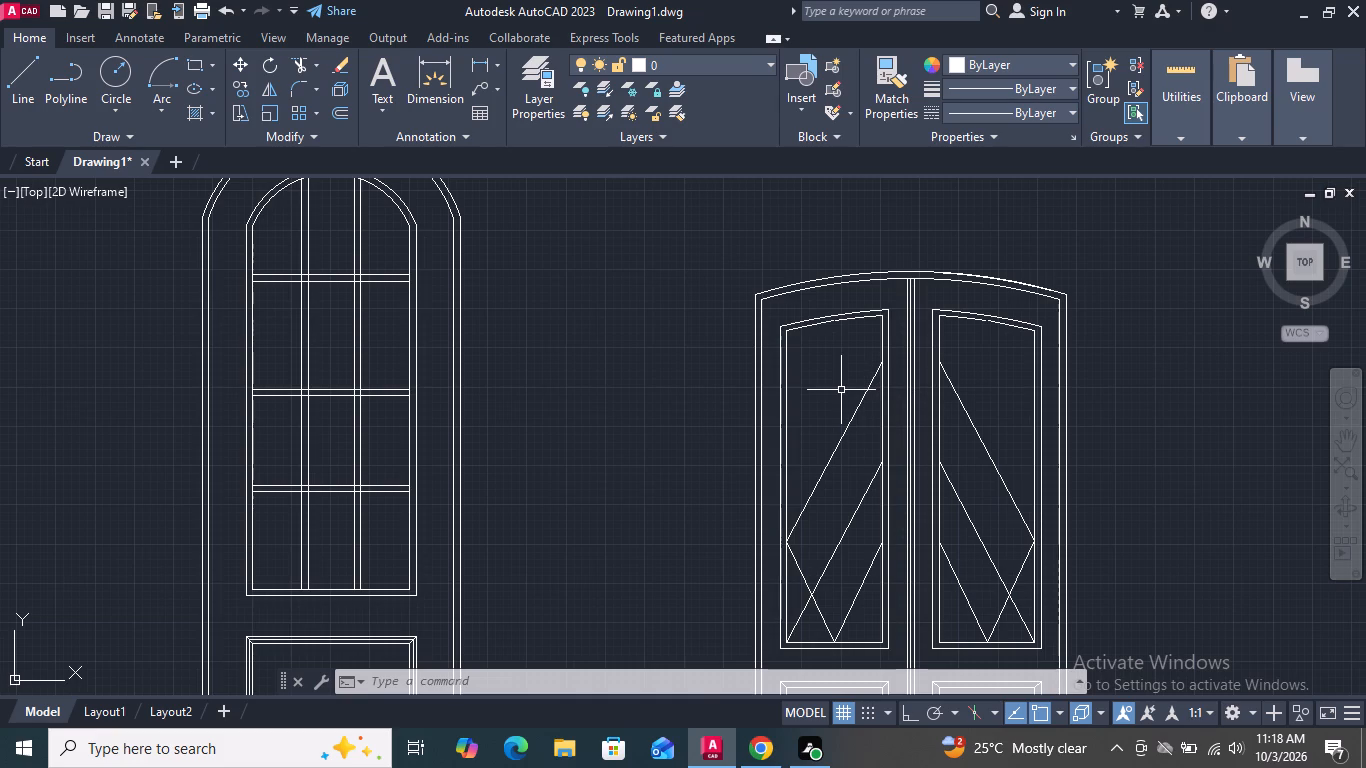
scroll(841, 390, "up", 1)
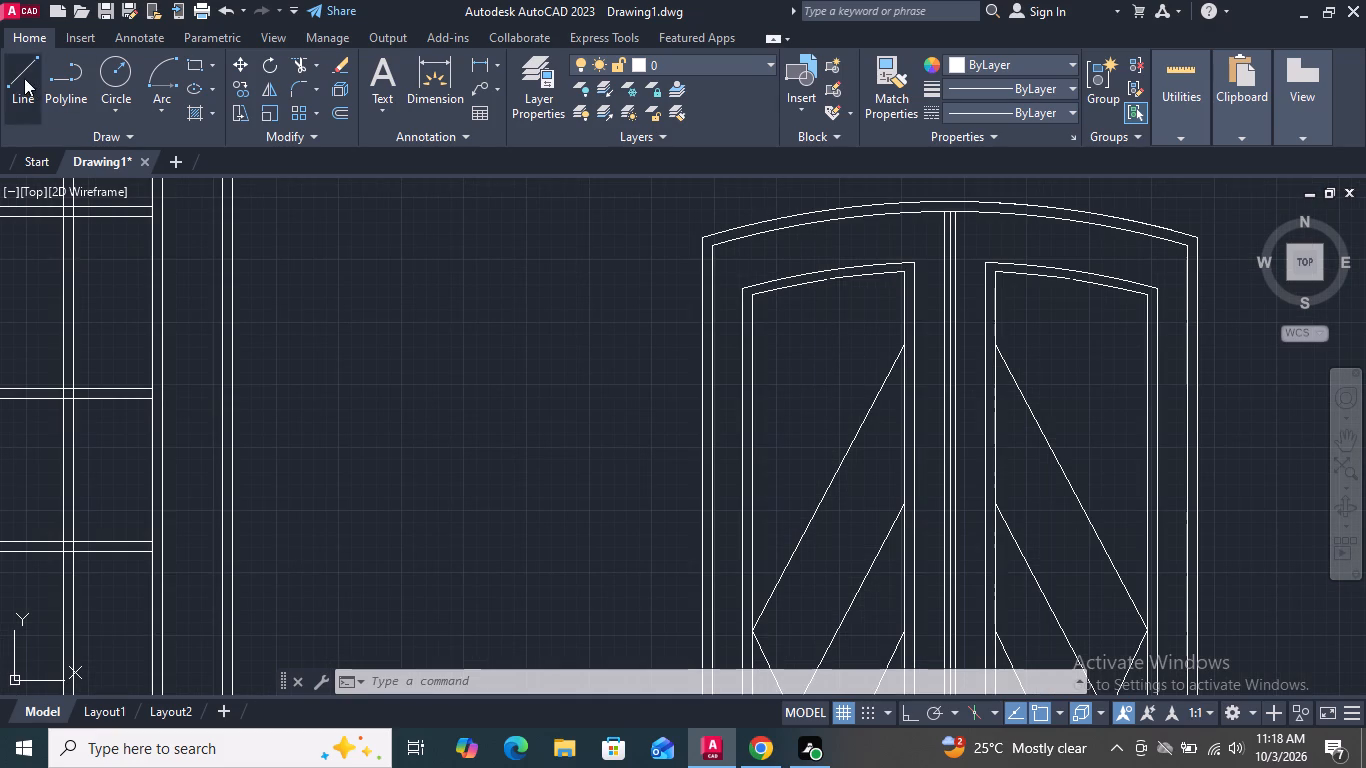
left_click(24, 77)
scroll(442, 439, "down", 1)
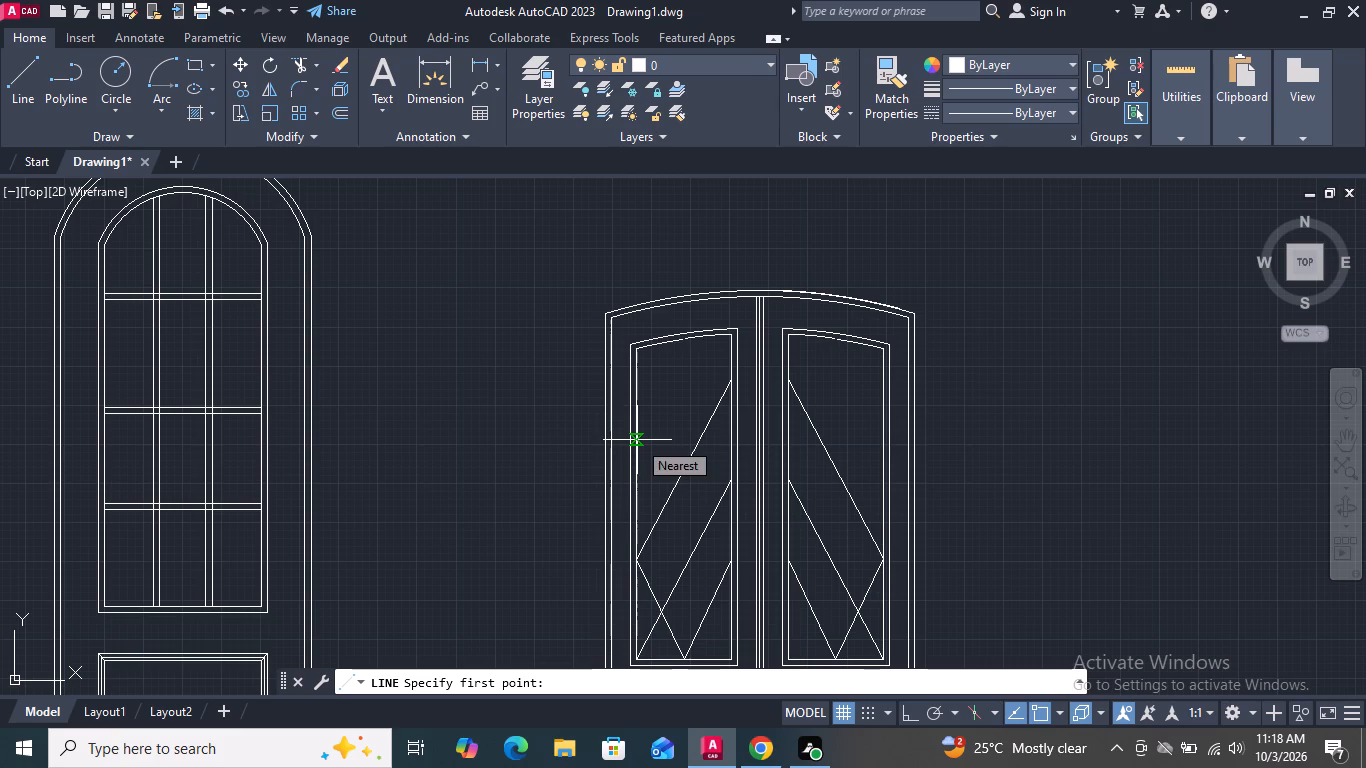
scroll(637, 440, "up", 1)
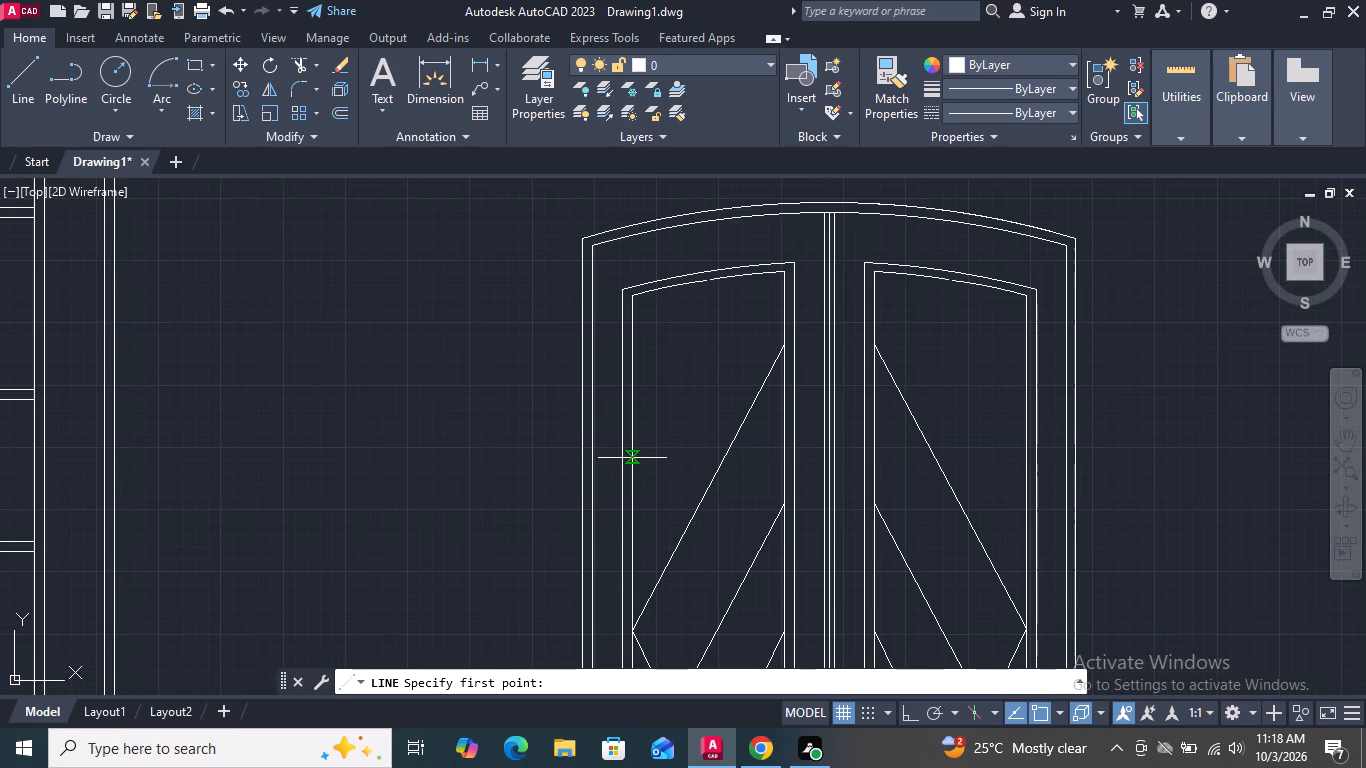
scroll(631, 458, "down", 1)
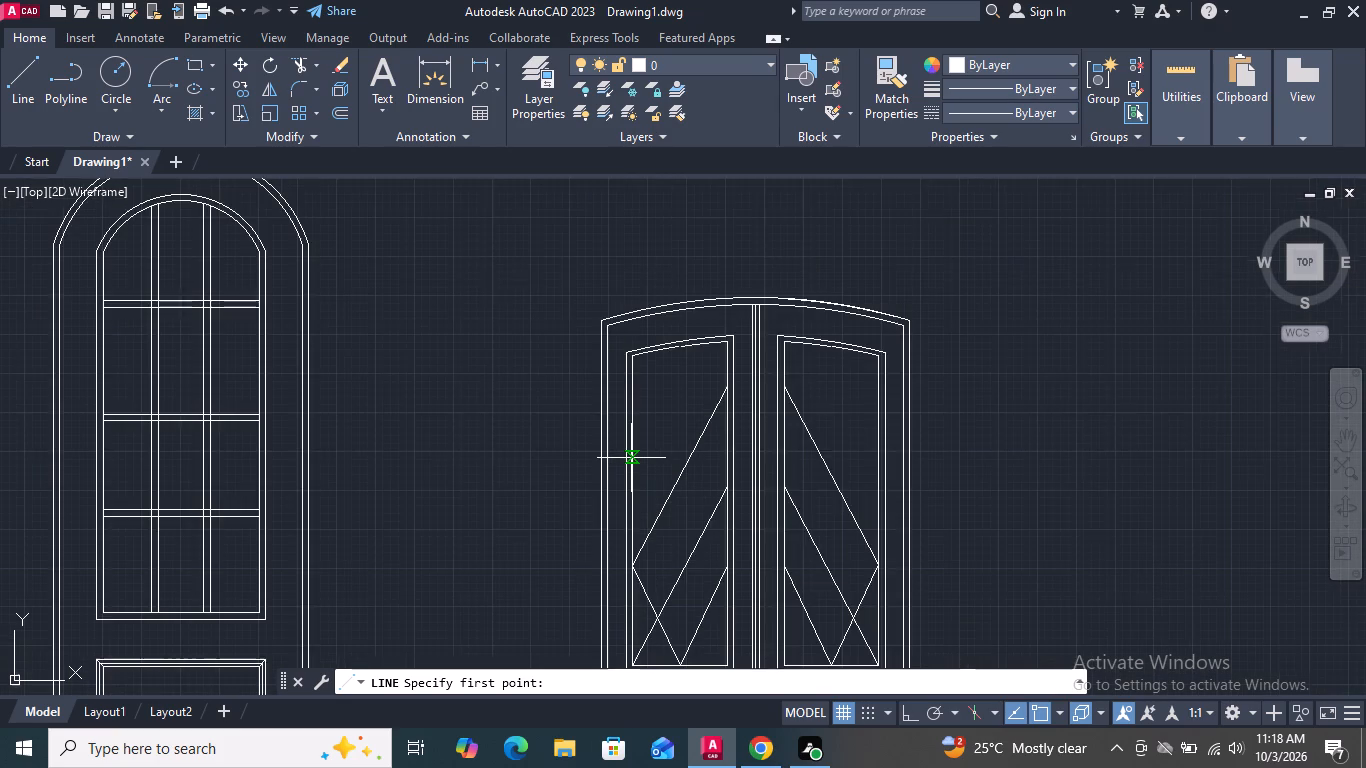
scroll(631, 458, "down", 1)
scroll(631, 458, "up", 1)
scroll(631, 457, "down", 1)
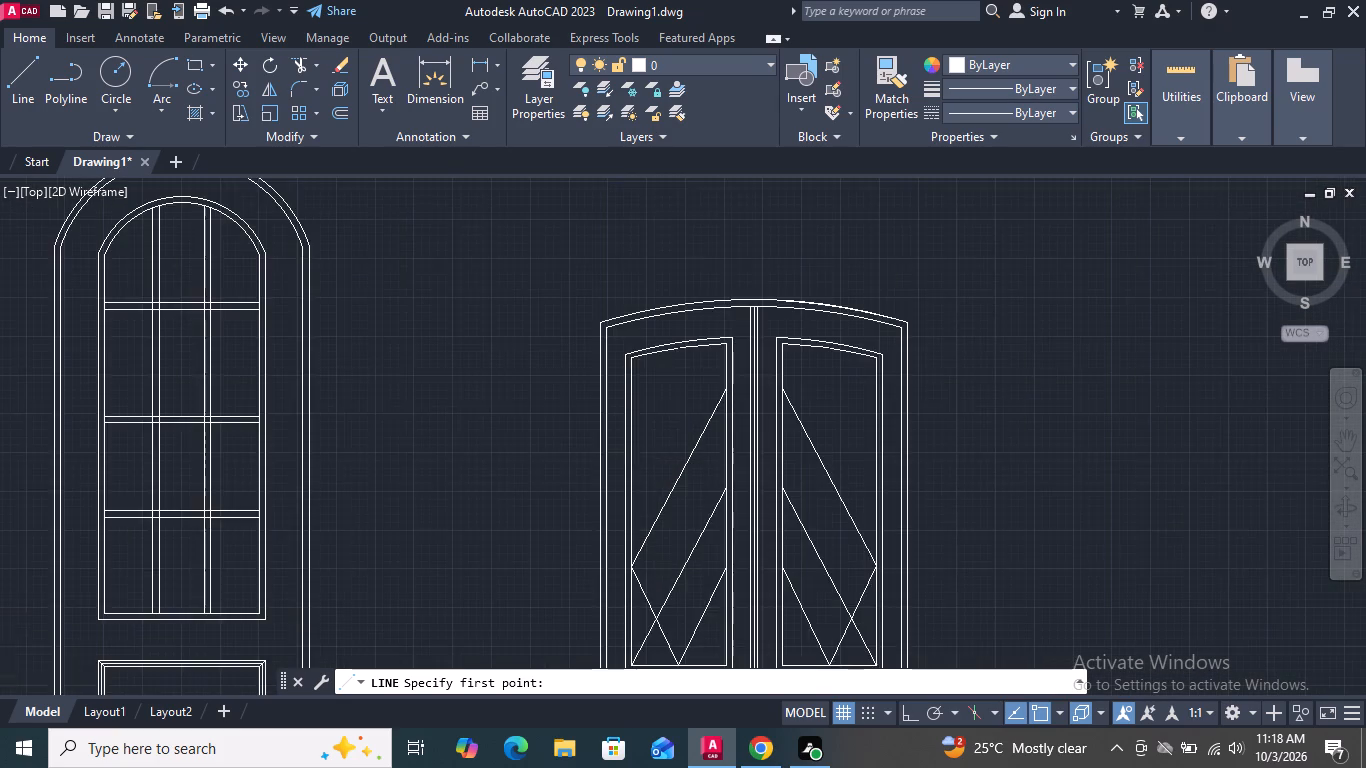
scroll(631, 455, "down", 2)
scroll(642, 519, "up", 3)
middle_click_drag(602, 383, 602, 484)
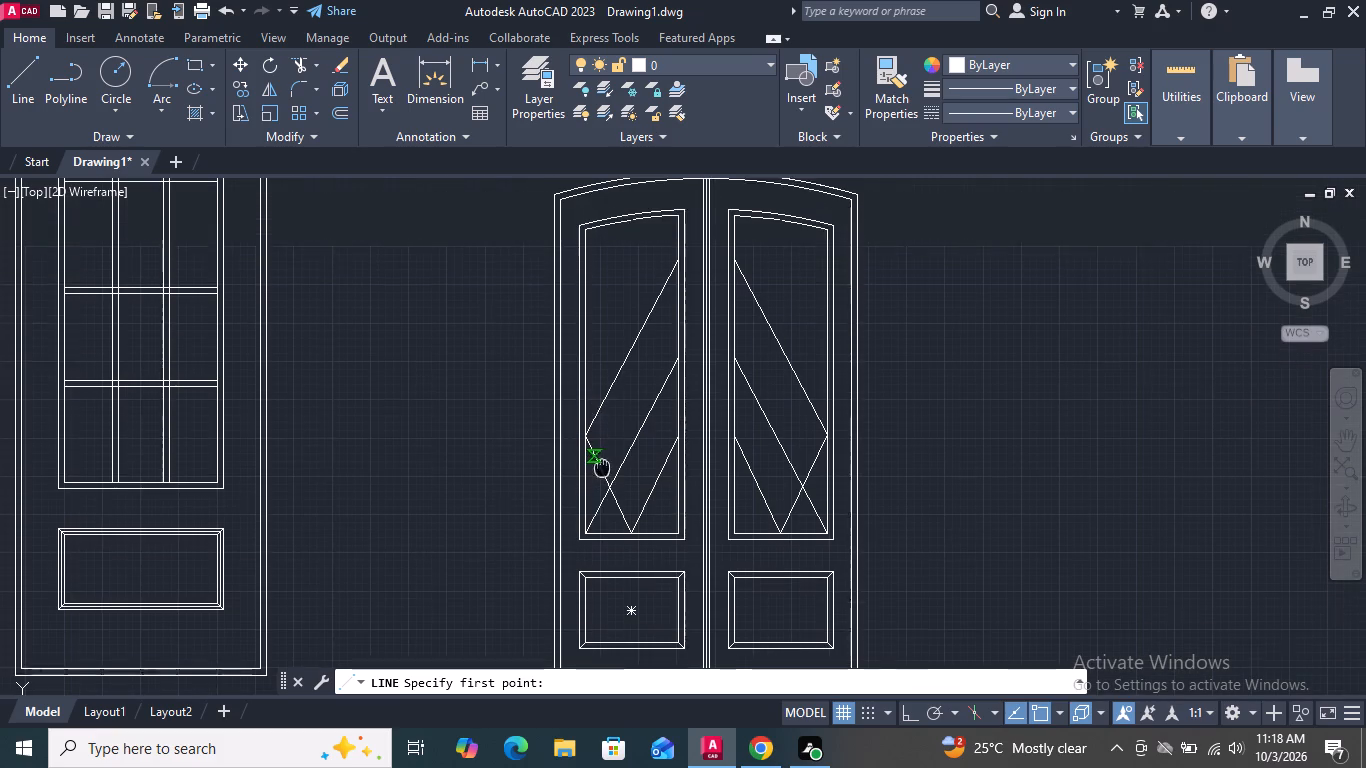
middle_click_drag(602, 484, 602, 487)
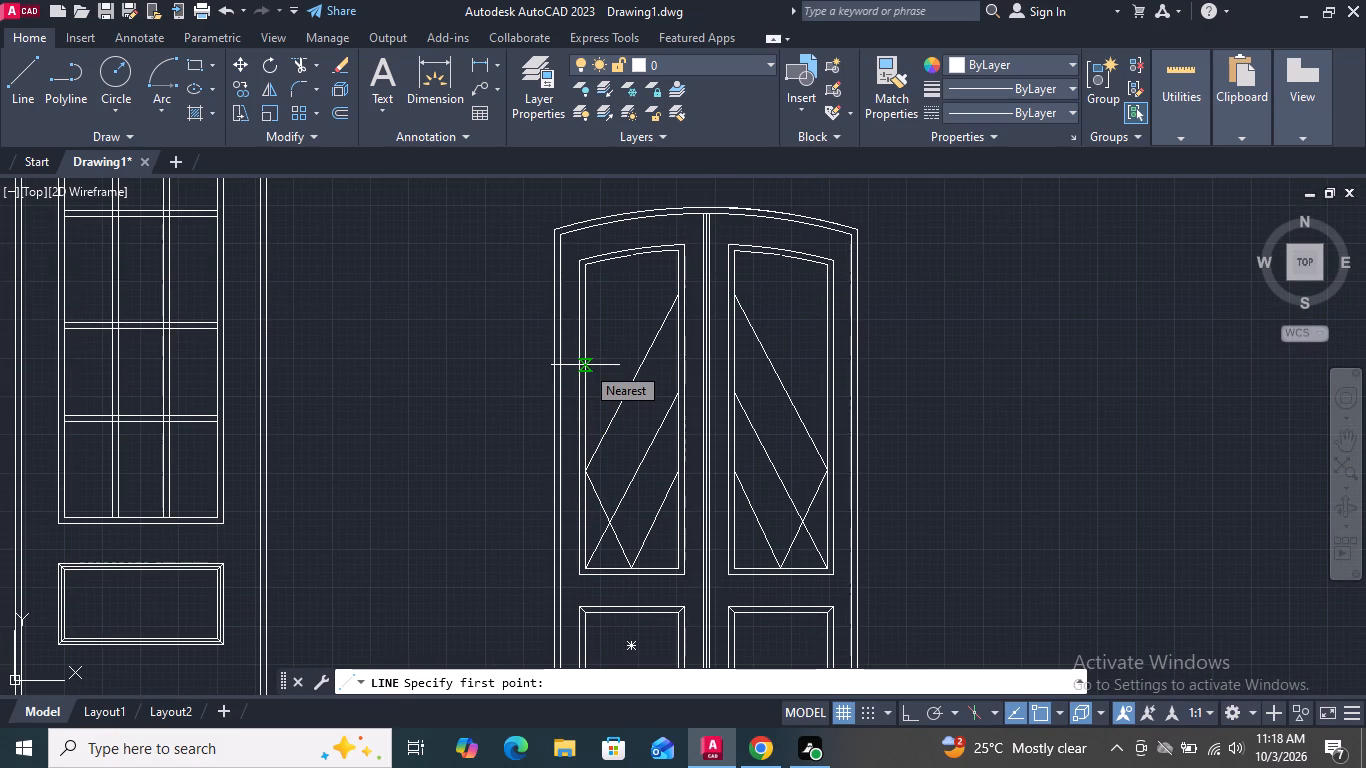
left_click(585, 365)
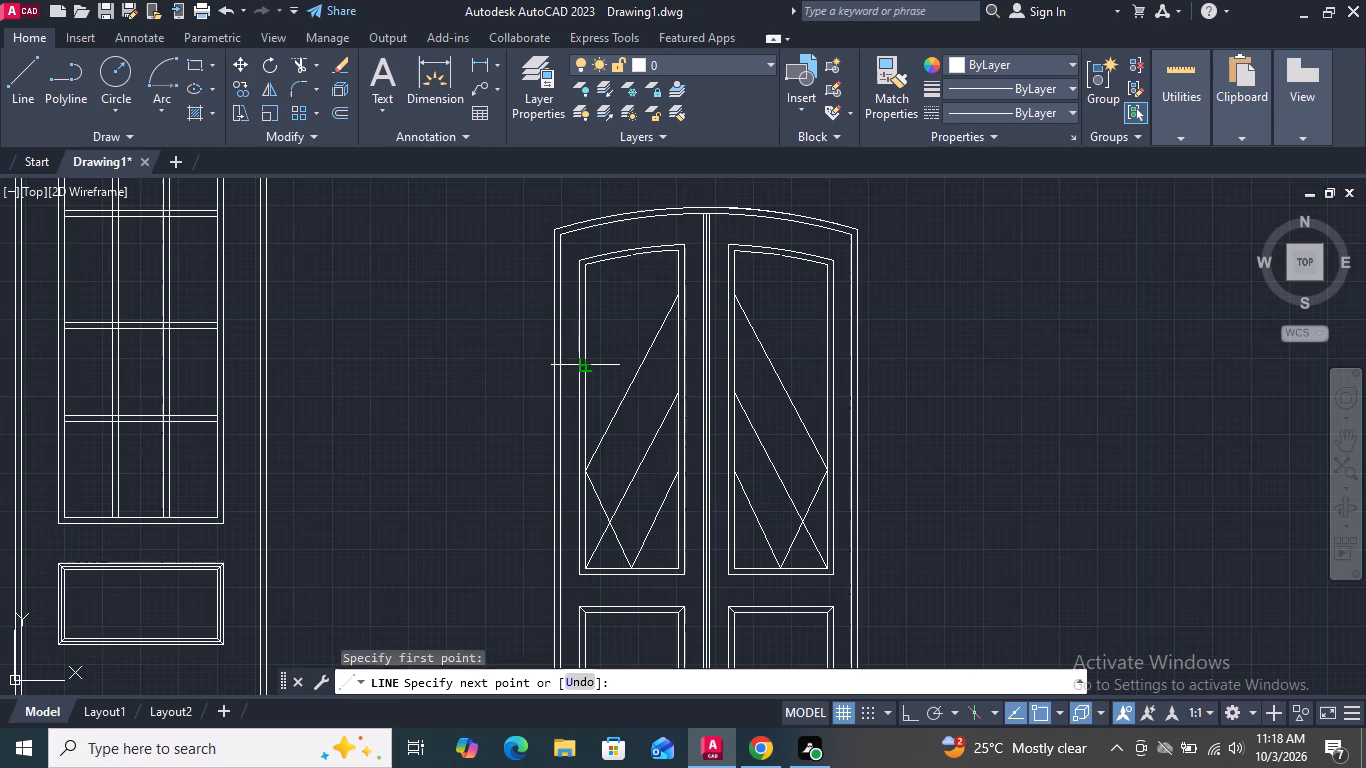
scroll(585, 364, "up", 2)
scroll(599, 408, "down", 1)
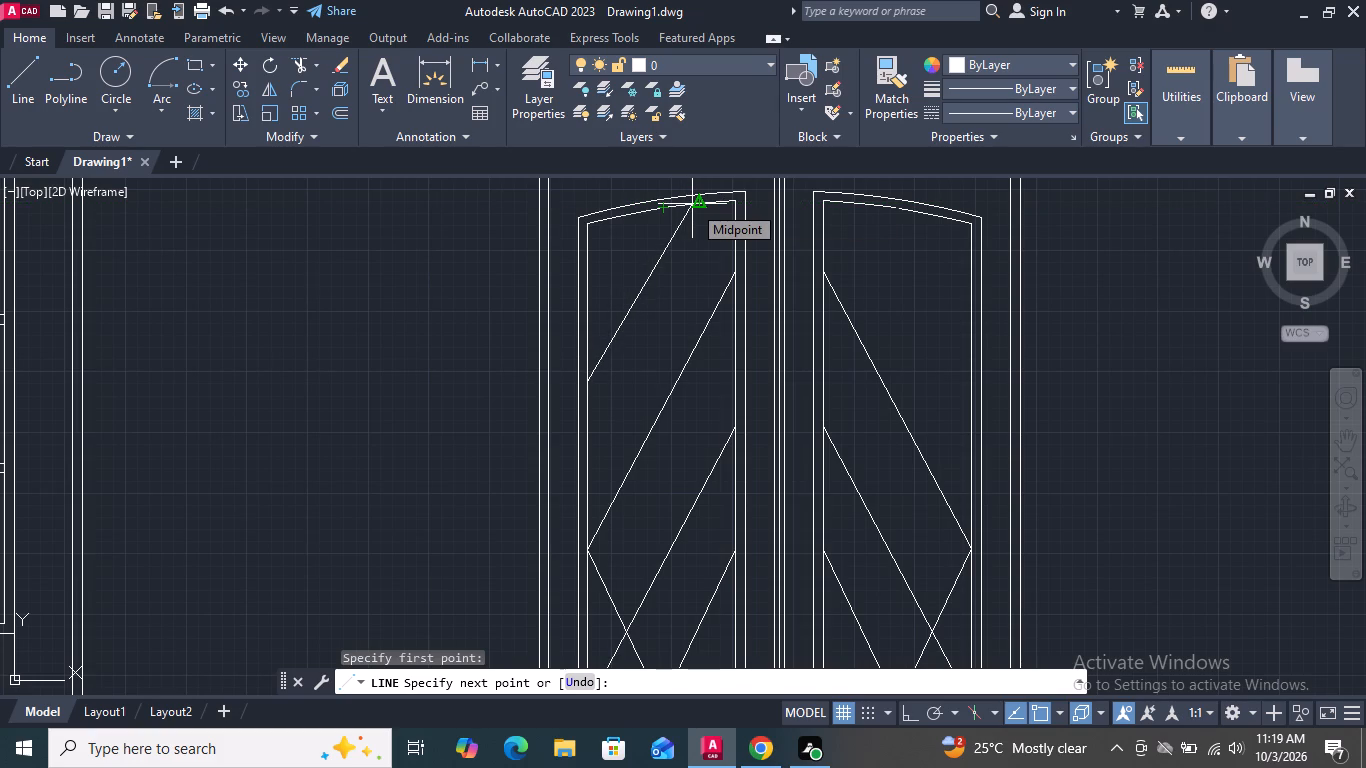
scroll(692, 204, "down", 1)
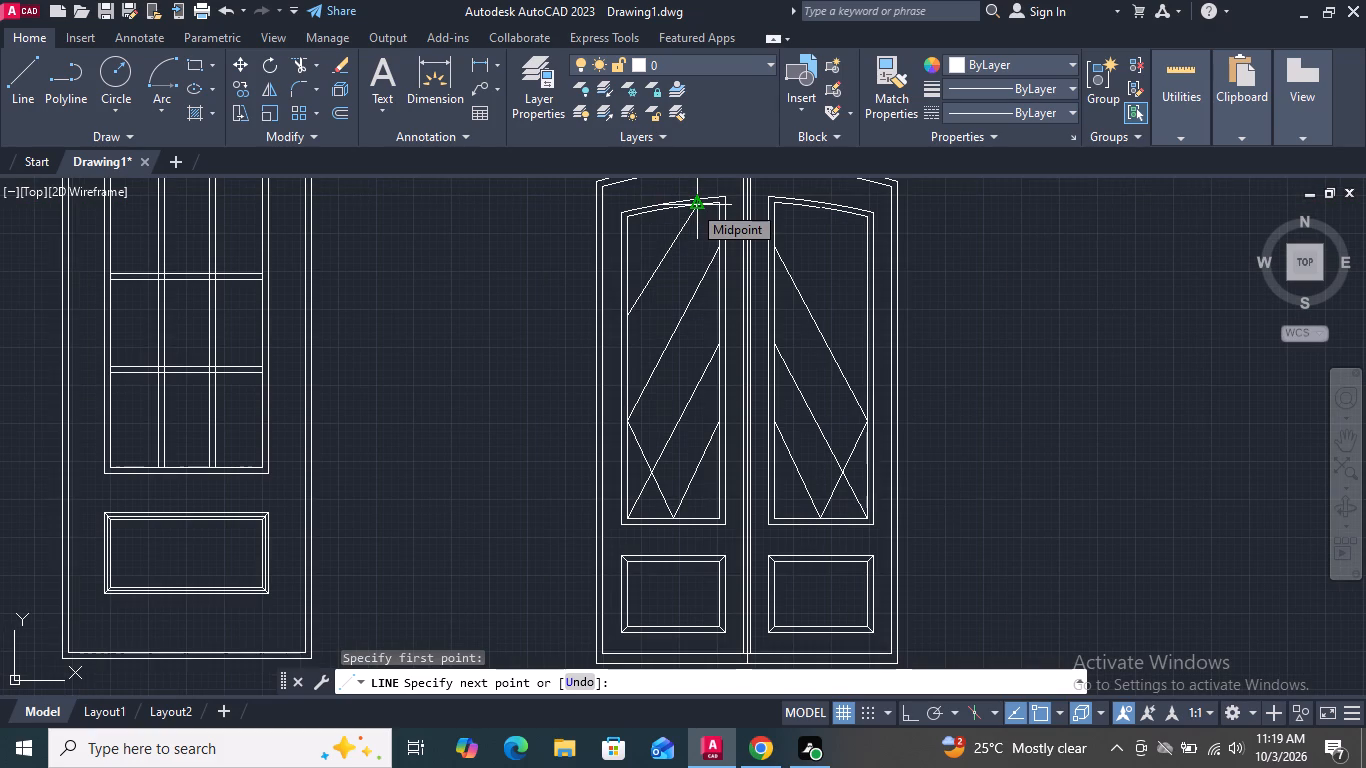
scroll(692, 204, "up", 1)
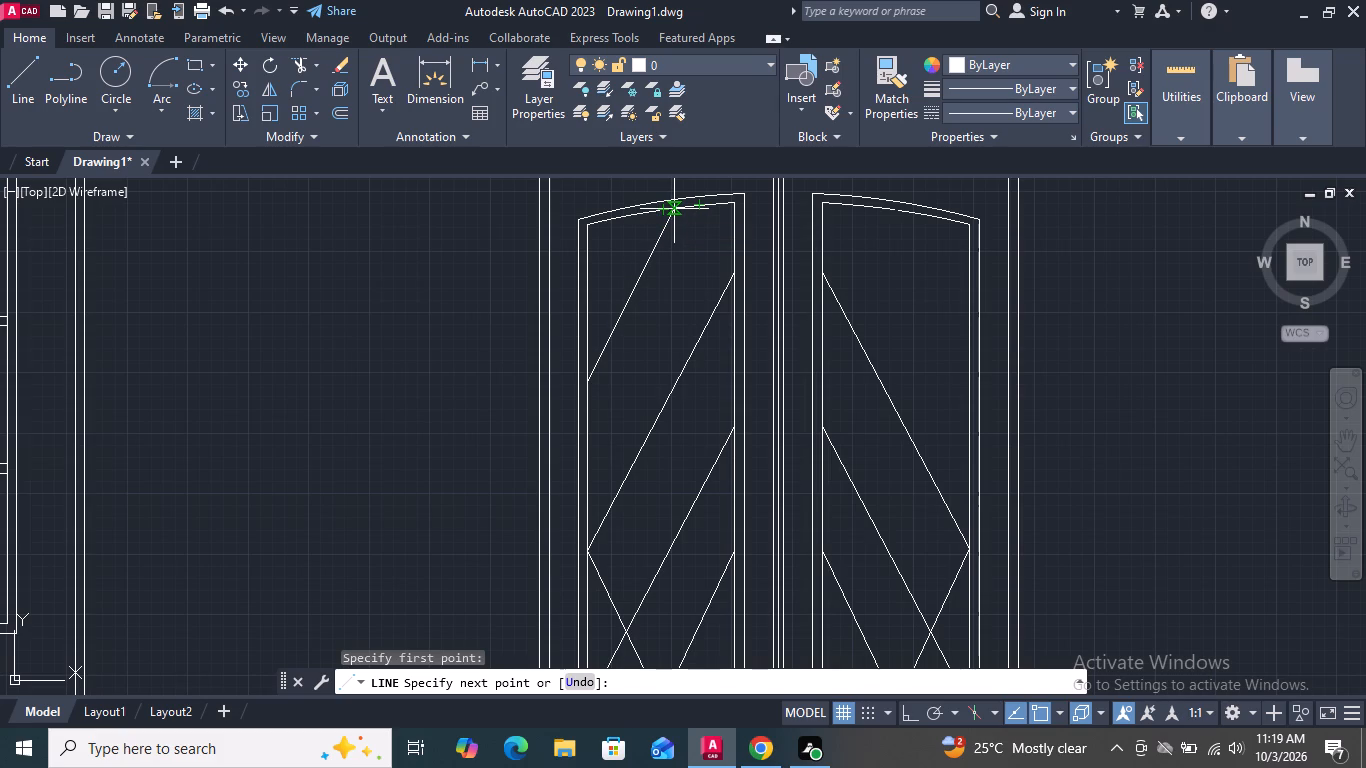
left_click(677, 209)
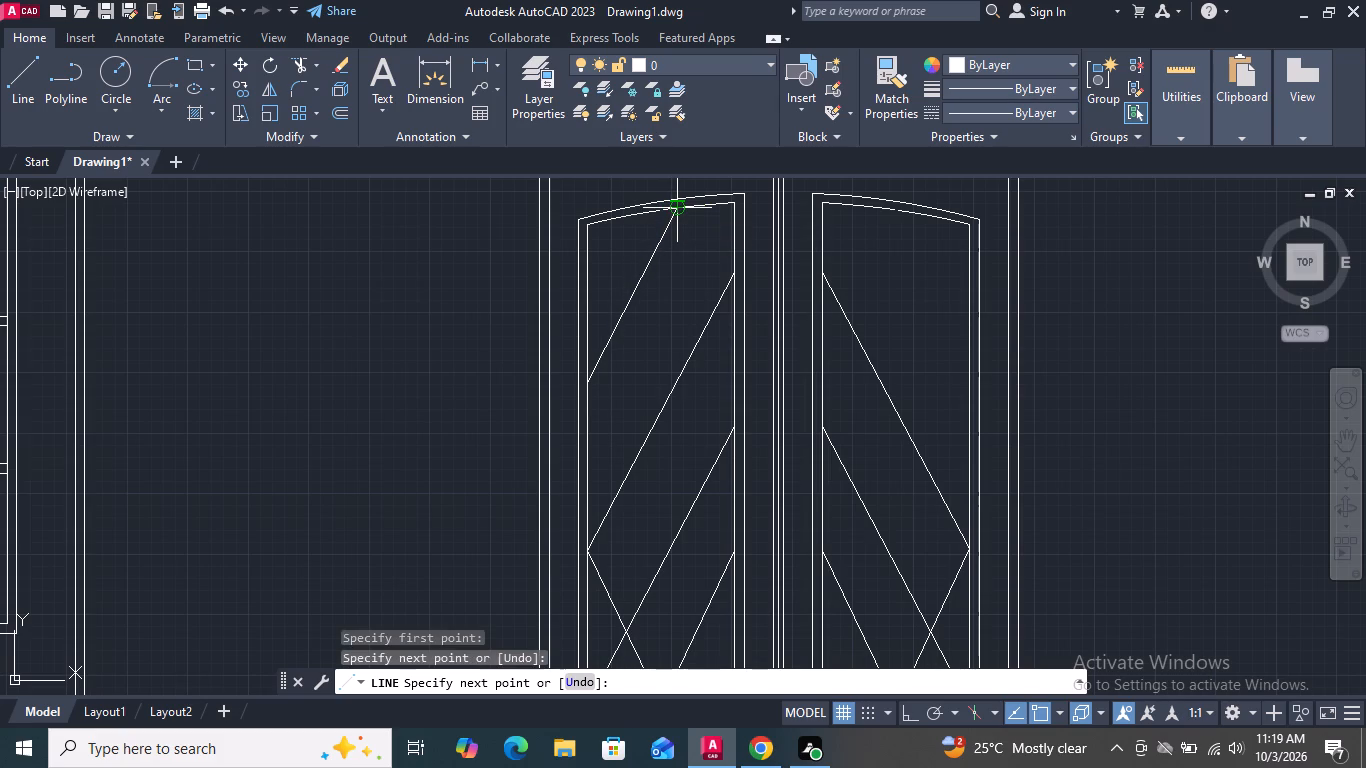
key("space")
Extend the inner head arcs of the left and right upper panels across their small gaps.
scroll(677, 209, "up", 3)
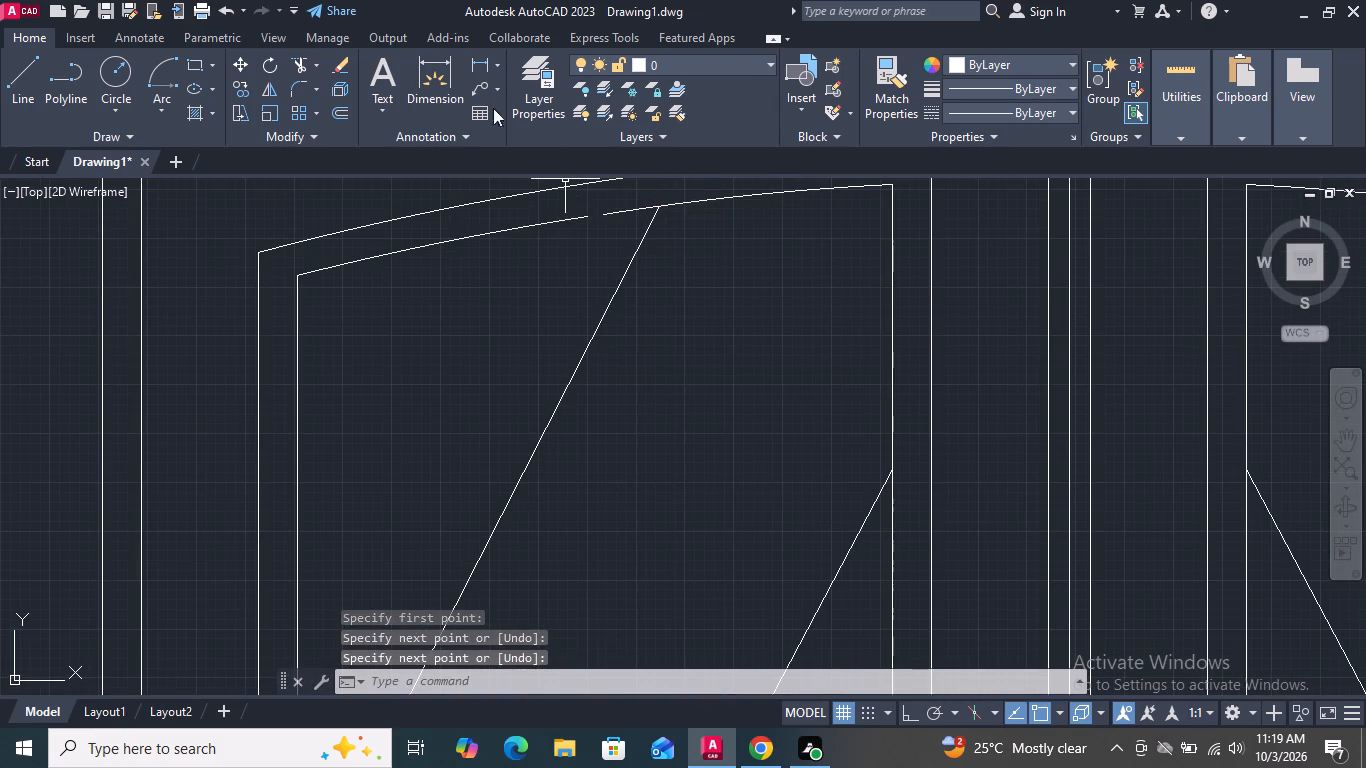
left_click(312, 63)
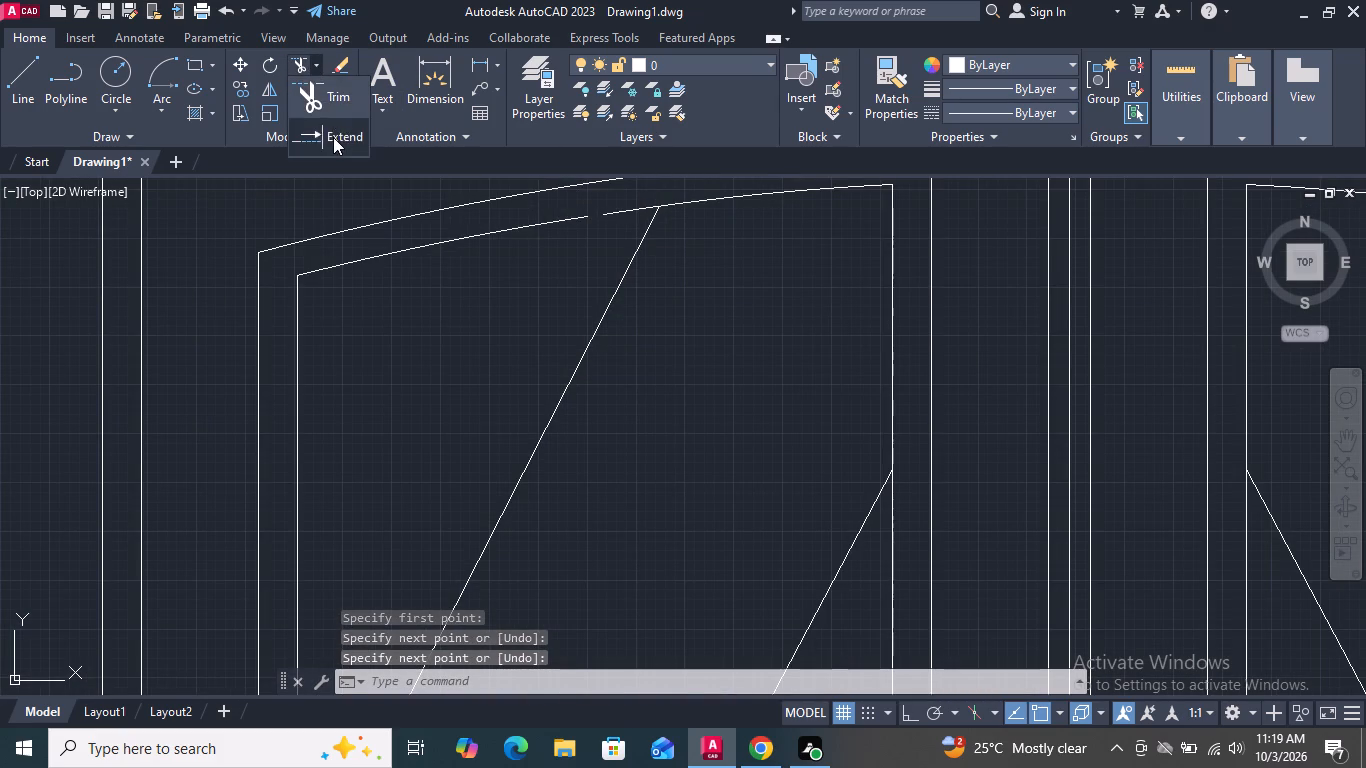
left_click(333, 139)
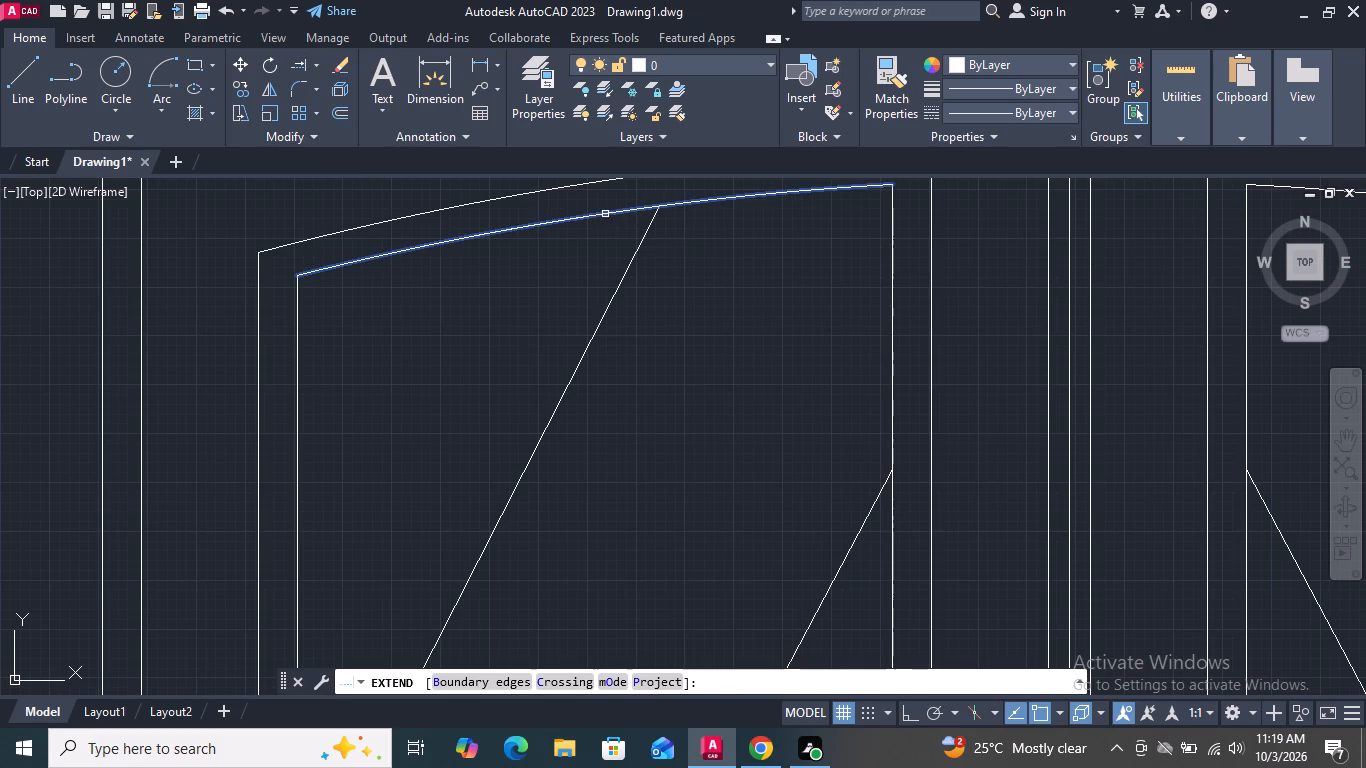
left_click(605, 213)
scroll(573, 274, "down", 2)
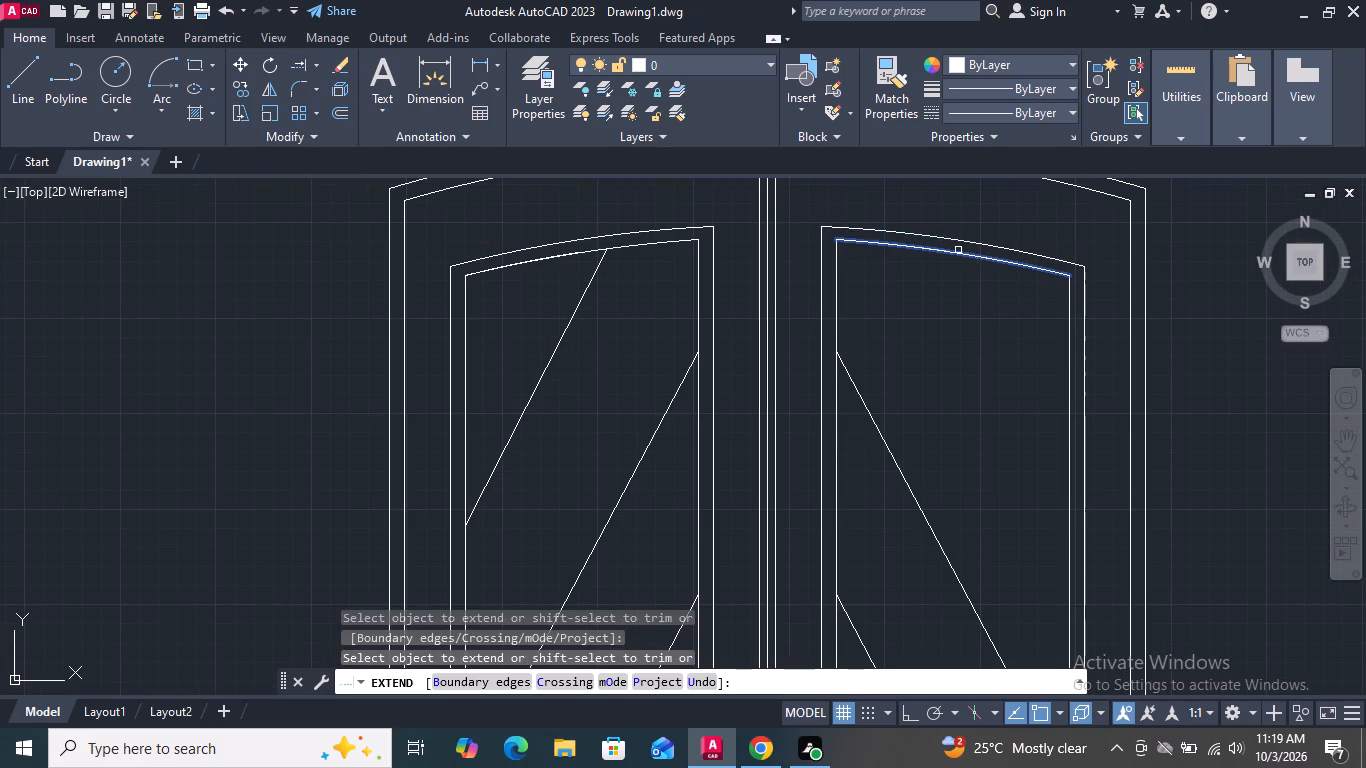
left_click(957, 250)
key("space")
Draw the mirrored short diagonal in the right upper panel, from its outer inner-frame side level with the left one up to the inner curved head.
scroll(945, 282, "down", 3)
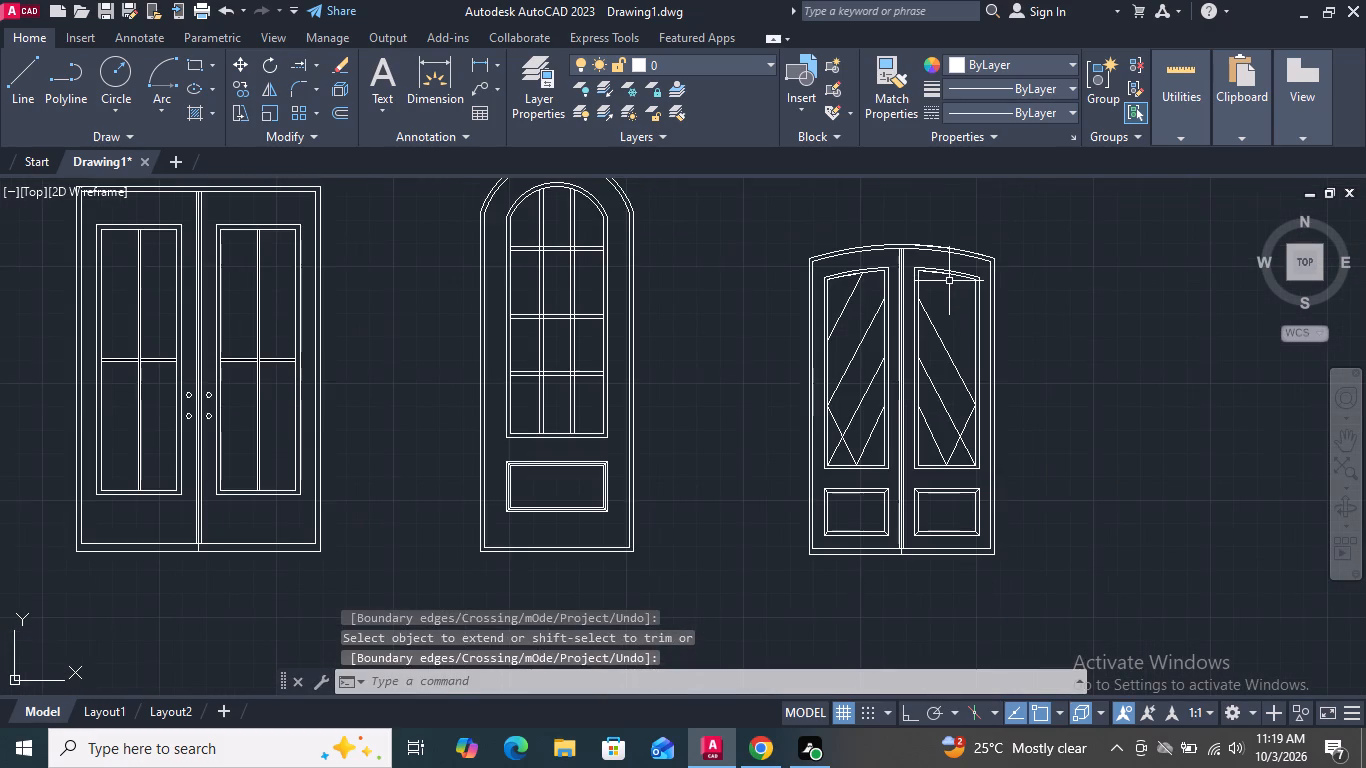
scroll(949, 281, "up", 1)
scroll(853, 304, "up", 1)
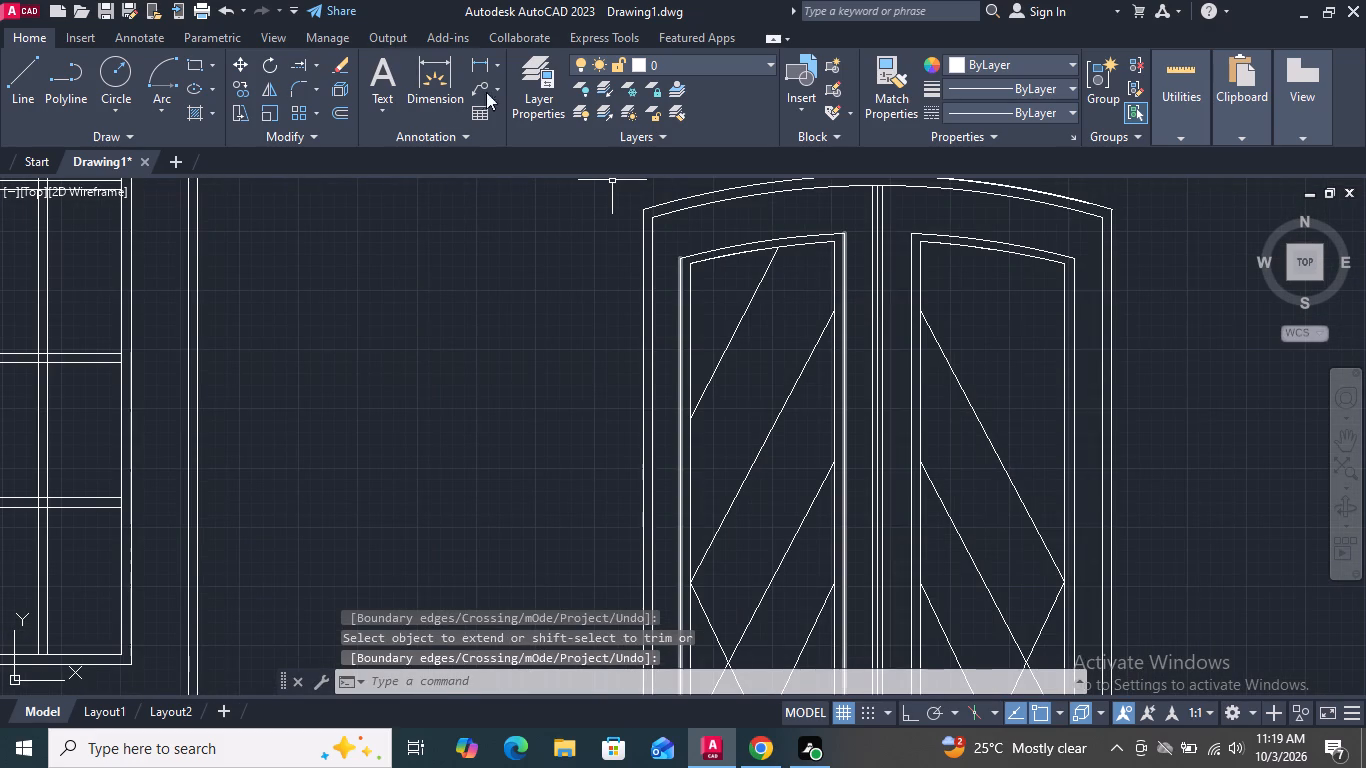
left_click(26, 70)
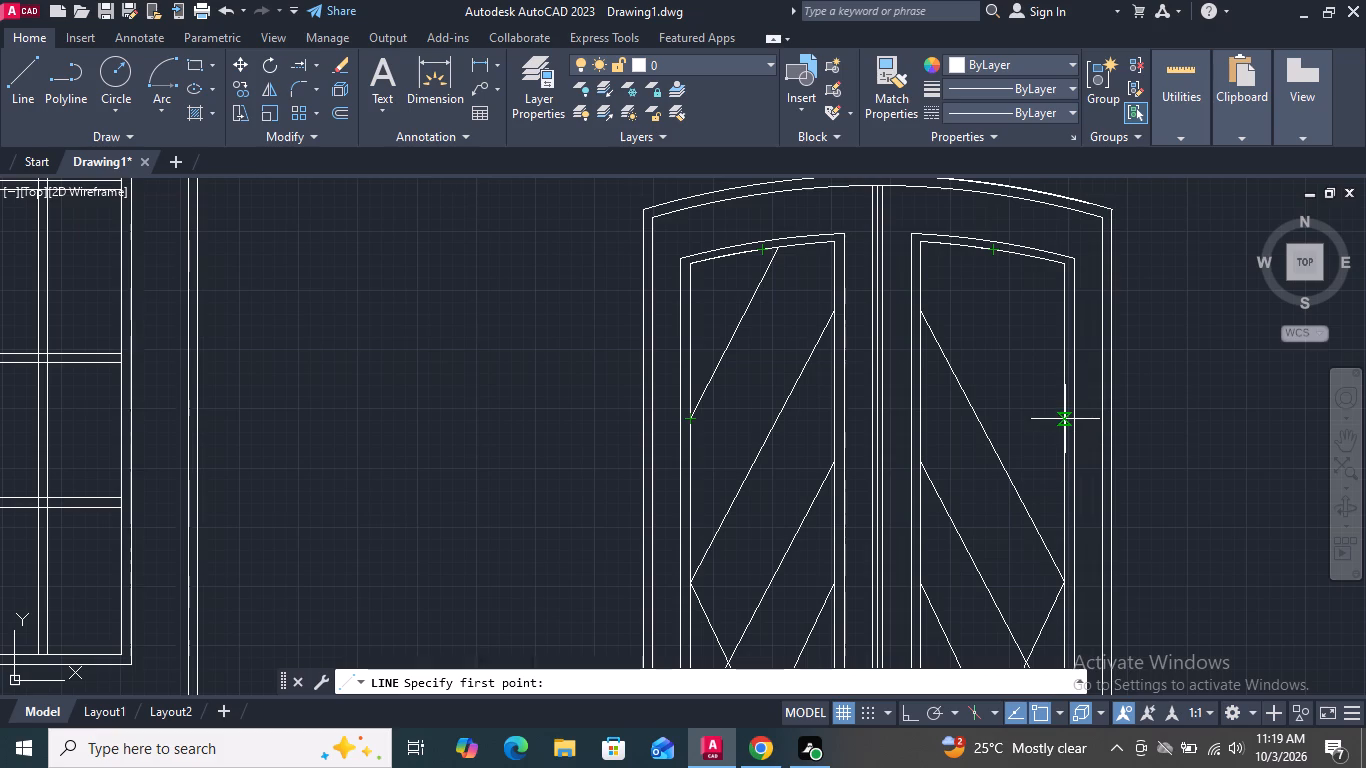
left_click(1065, 418)
scroll(920, 230, "up", 2)
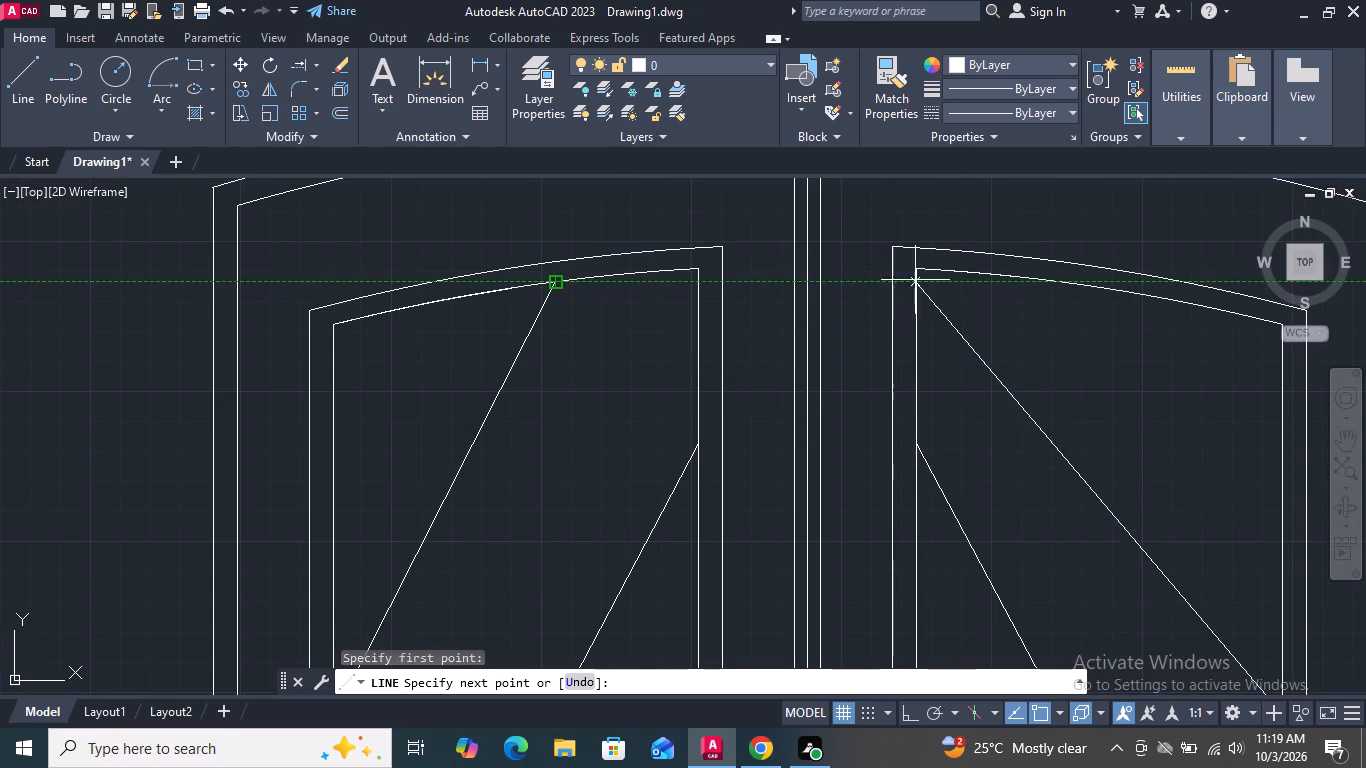
left_click(1055, 280)
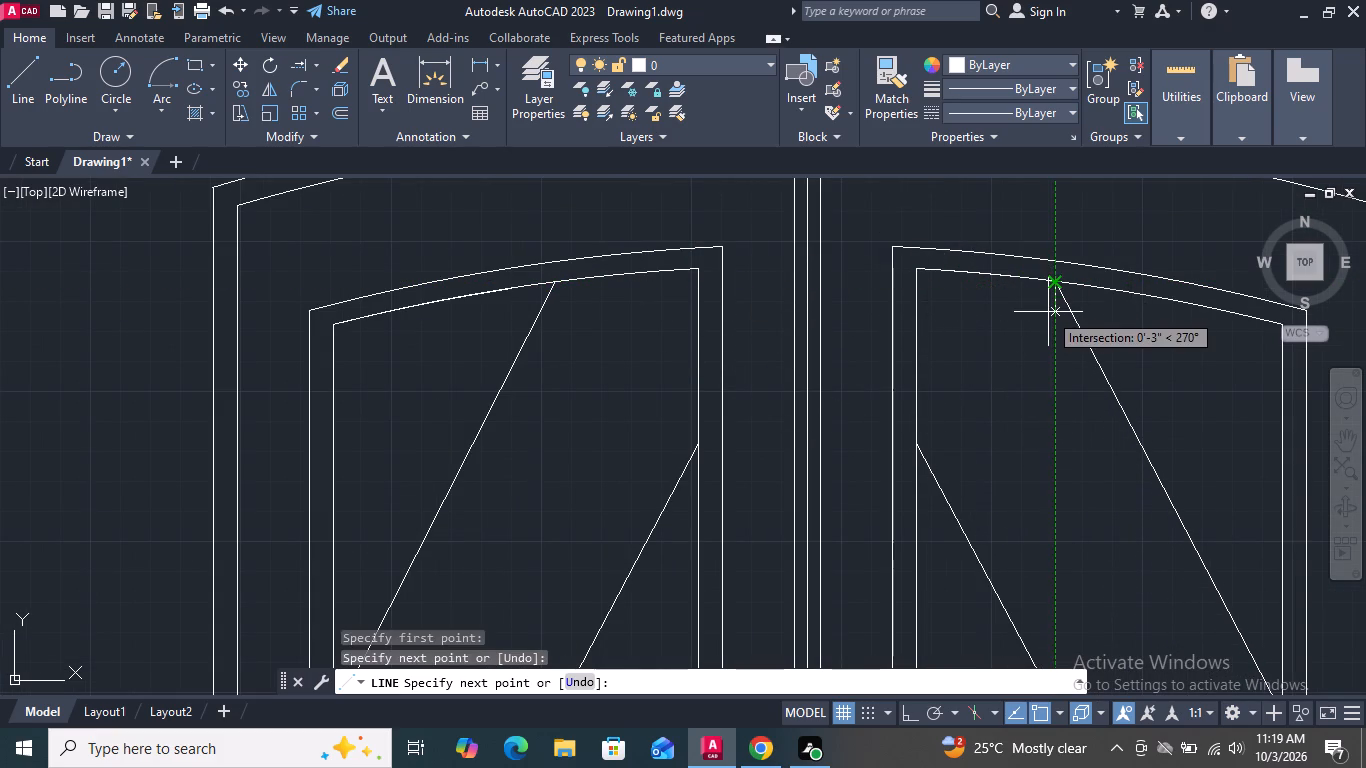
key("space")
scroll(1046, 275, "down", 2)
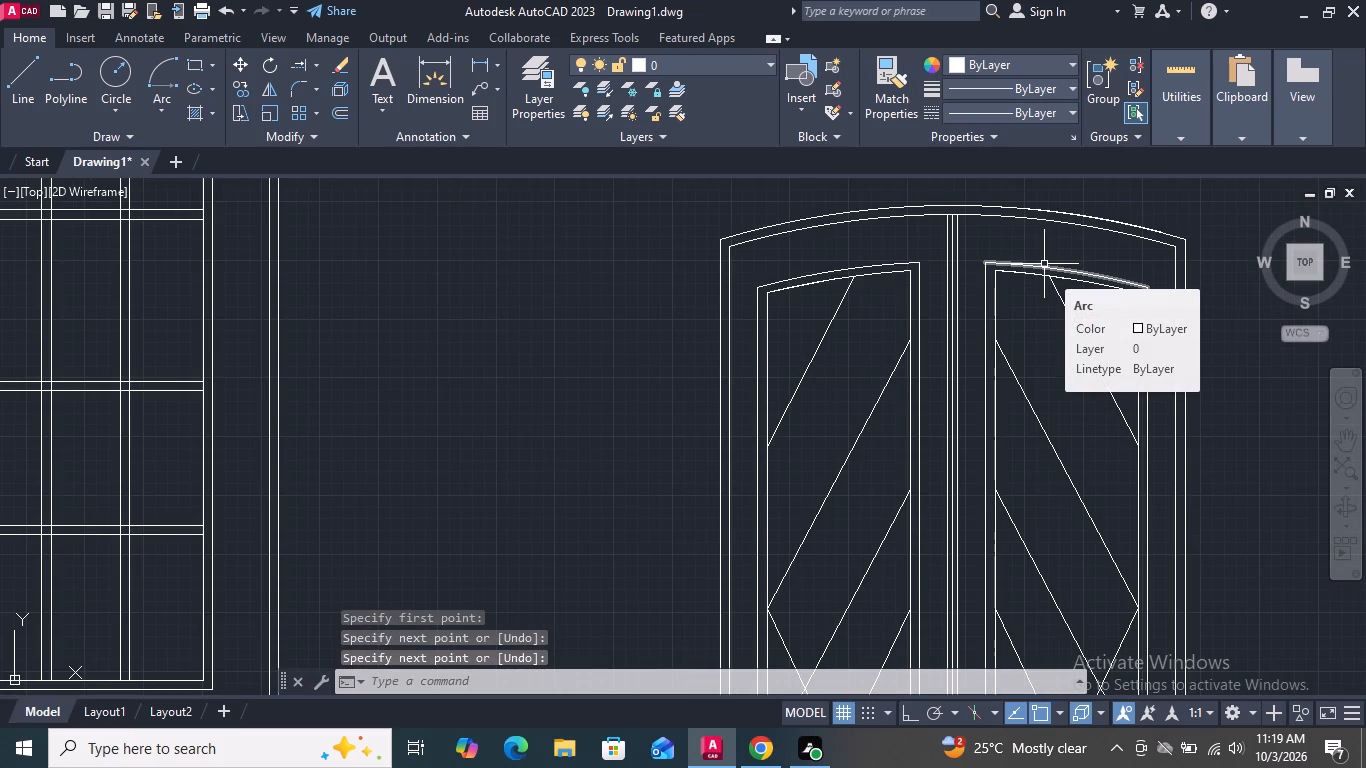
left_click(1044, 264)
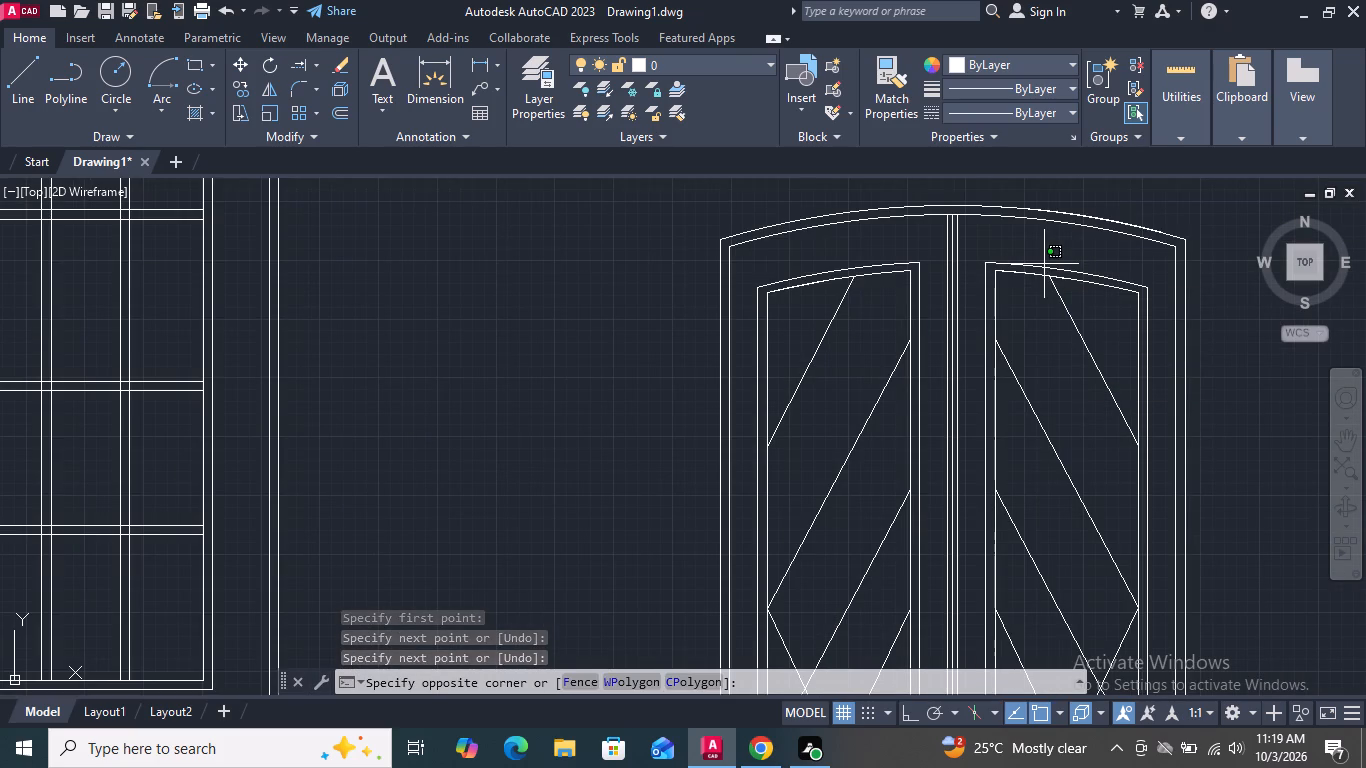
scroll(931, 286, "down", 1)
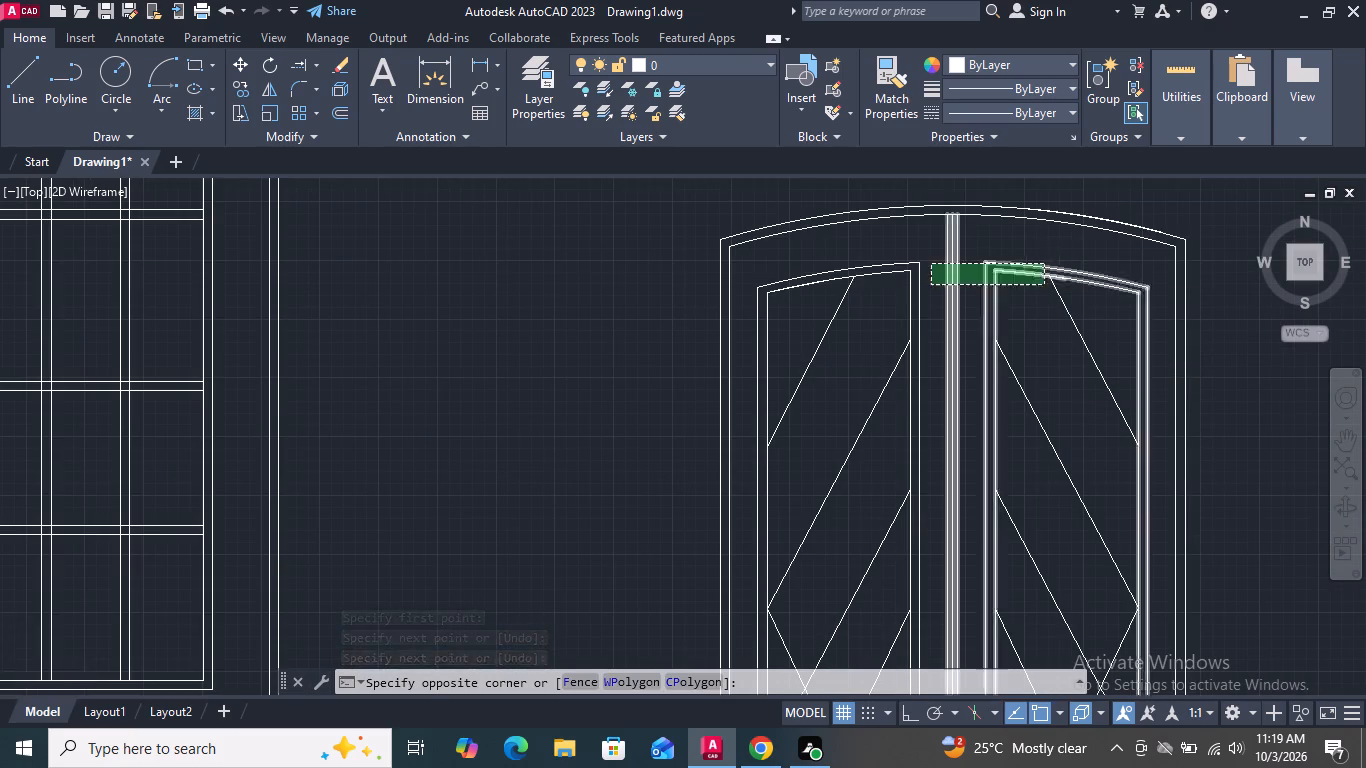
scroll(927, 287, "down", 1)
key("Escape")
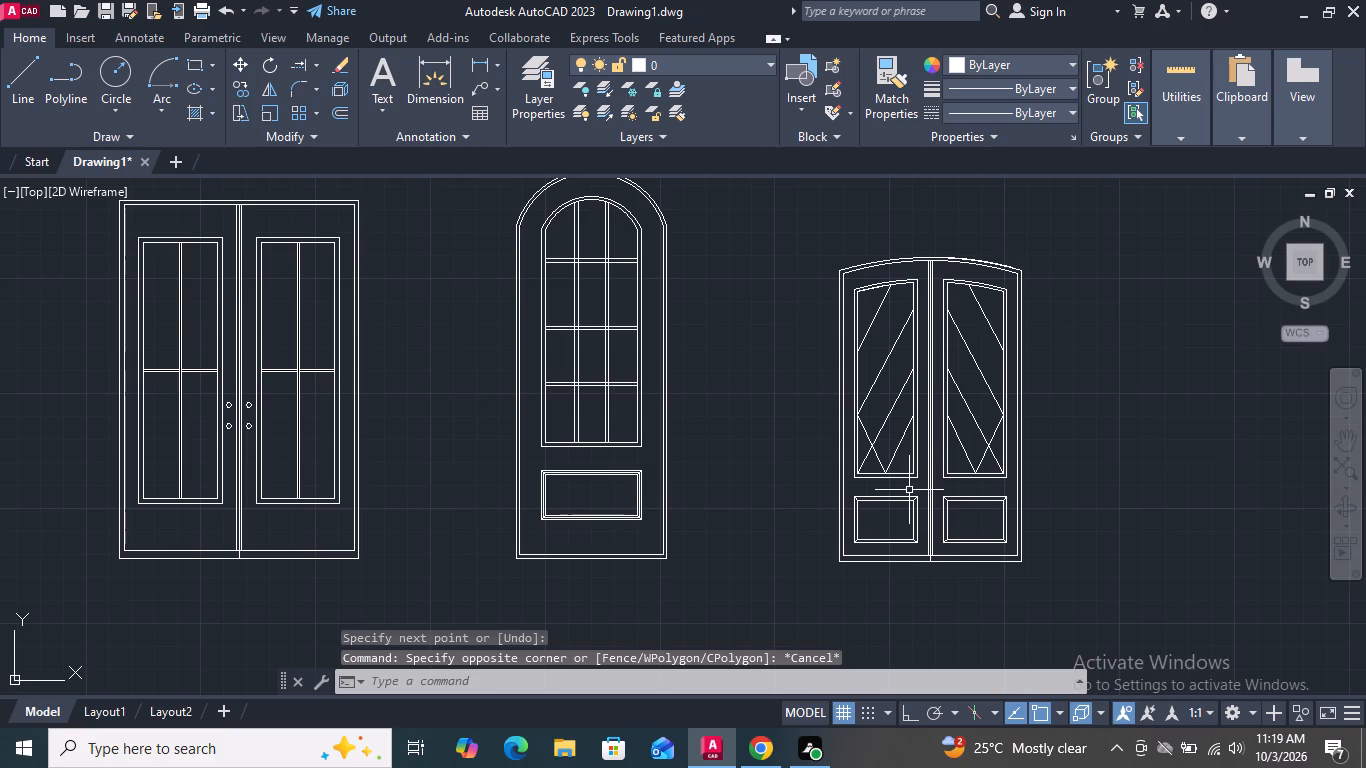
Draw a crossing diagonal in the left upper panel, from its bottom inner-frame corner beside the centre stile up to the outer inner-frame side.
scroll(909, 490, "up", 1)
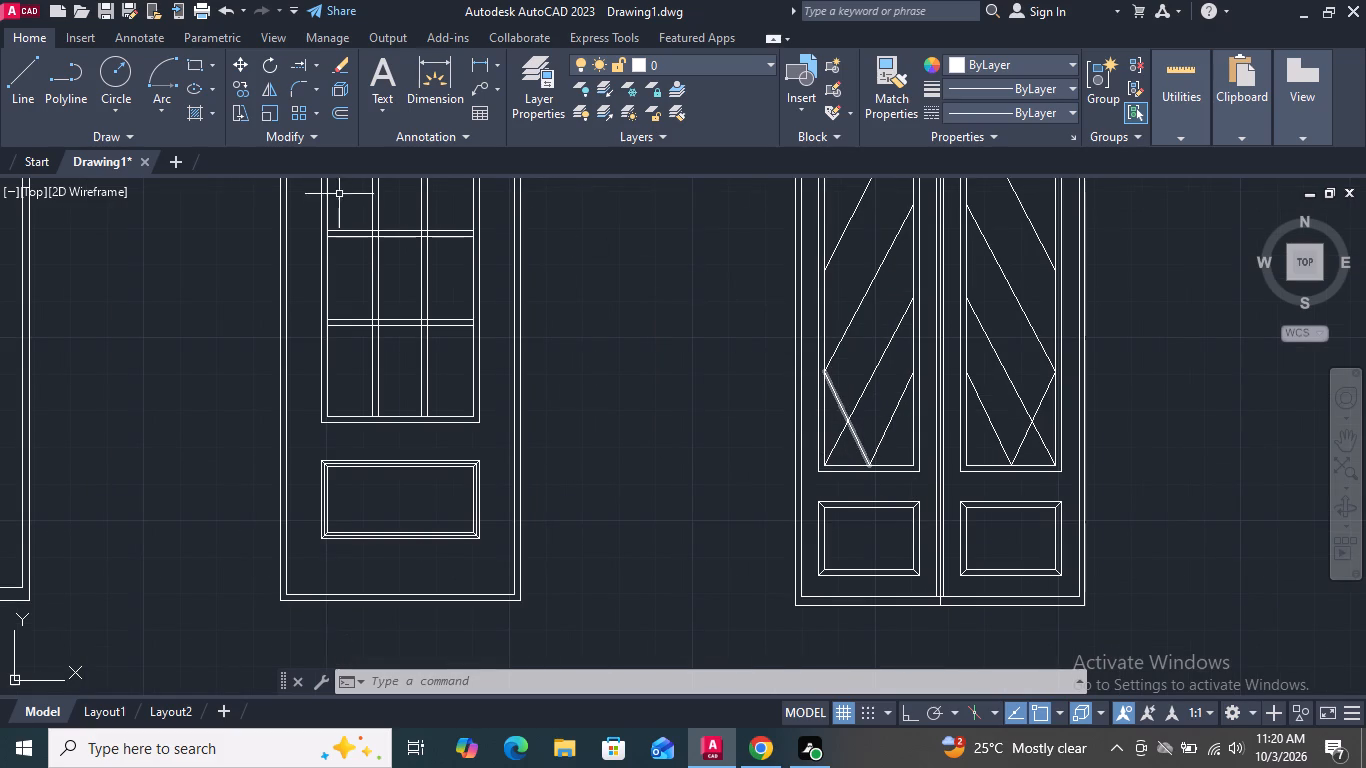
left_click(20, 88)
scroll(837, 378, "up", 2)
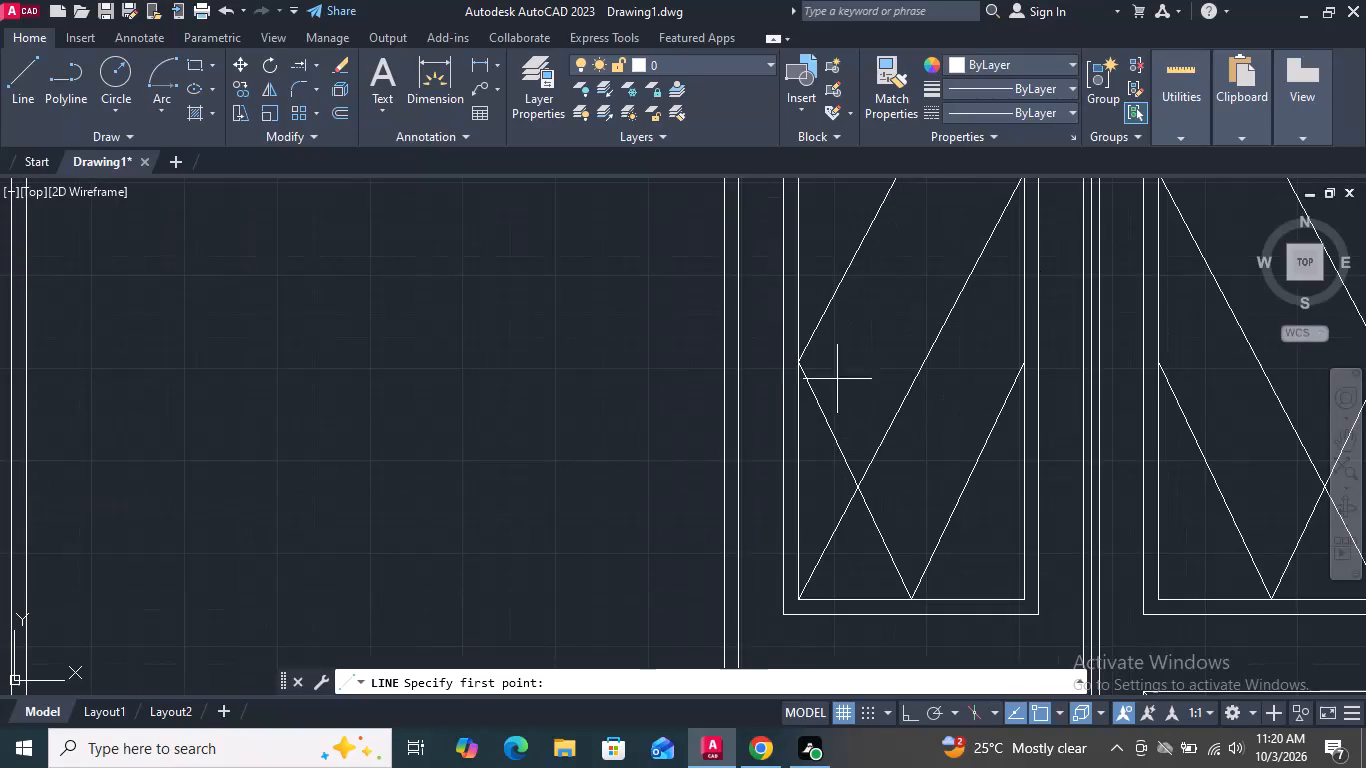
scroll(912, 447, "down", 1)
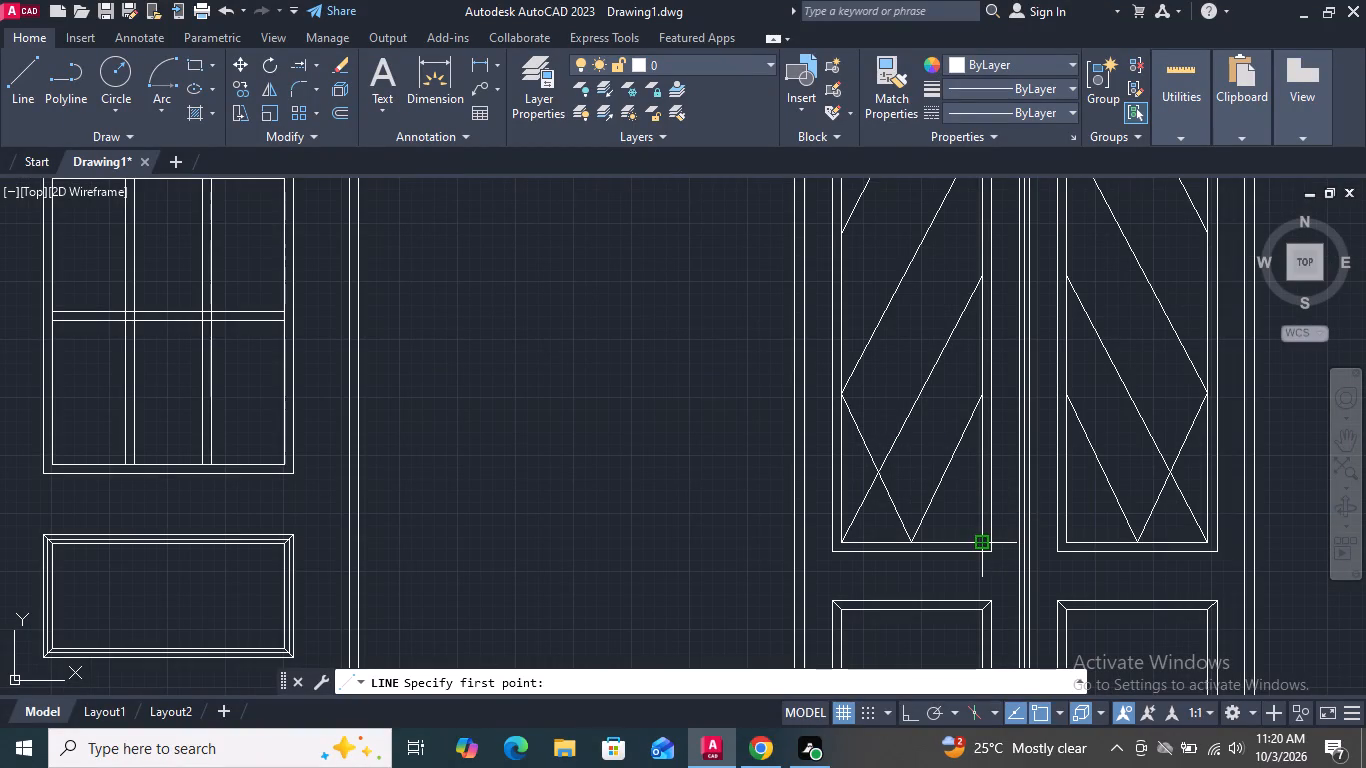
left_click(982, 540)
scroll(879, 403, "down", 2)
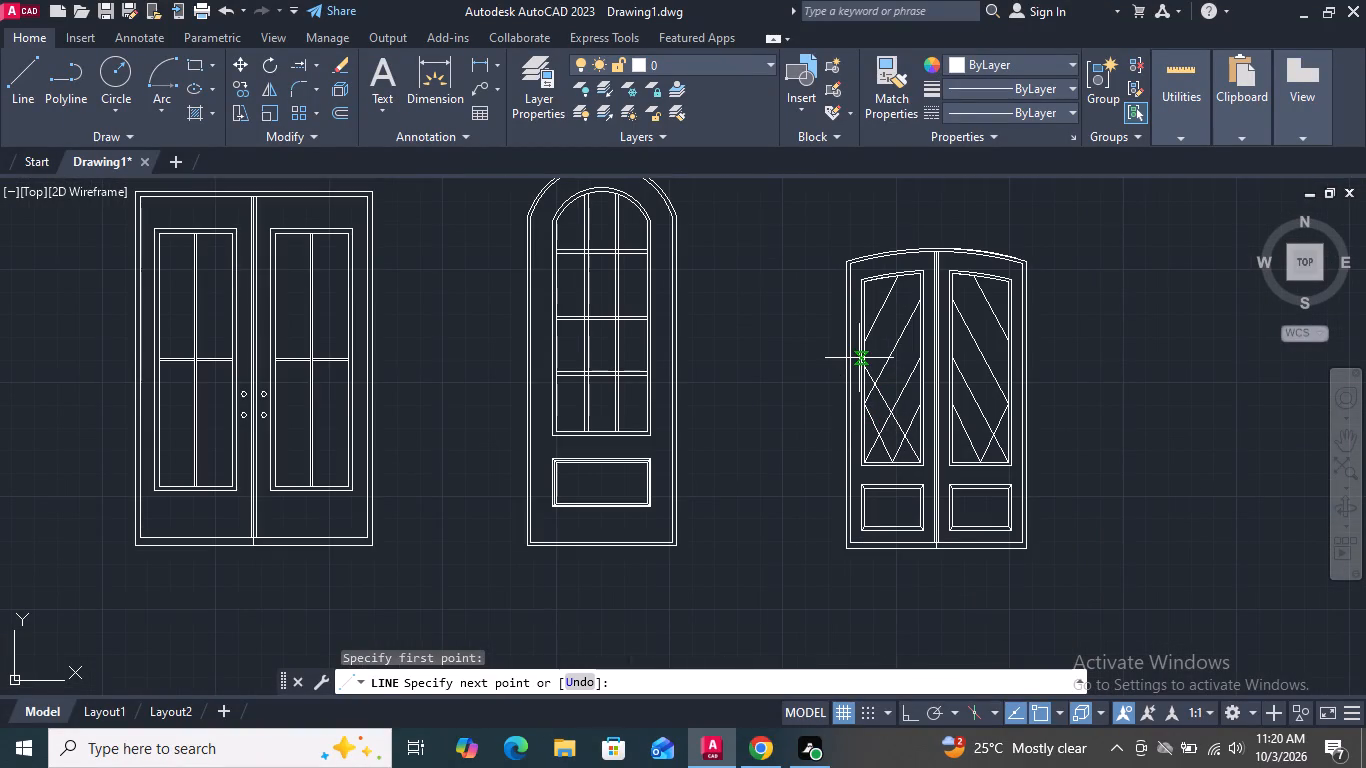
scroll(869, 365, "up", 1)
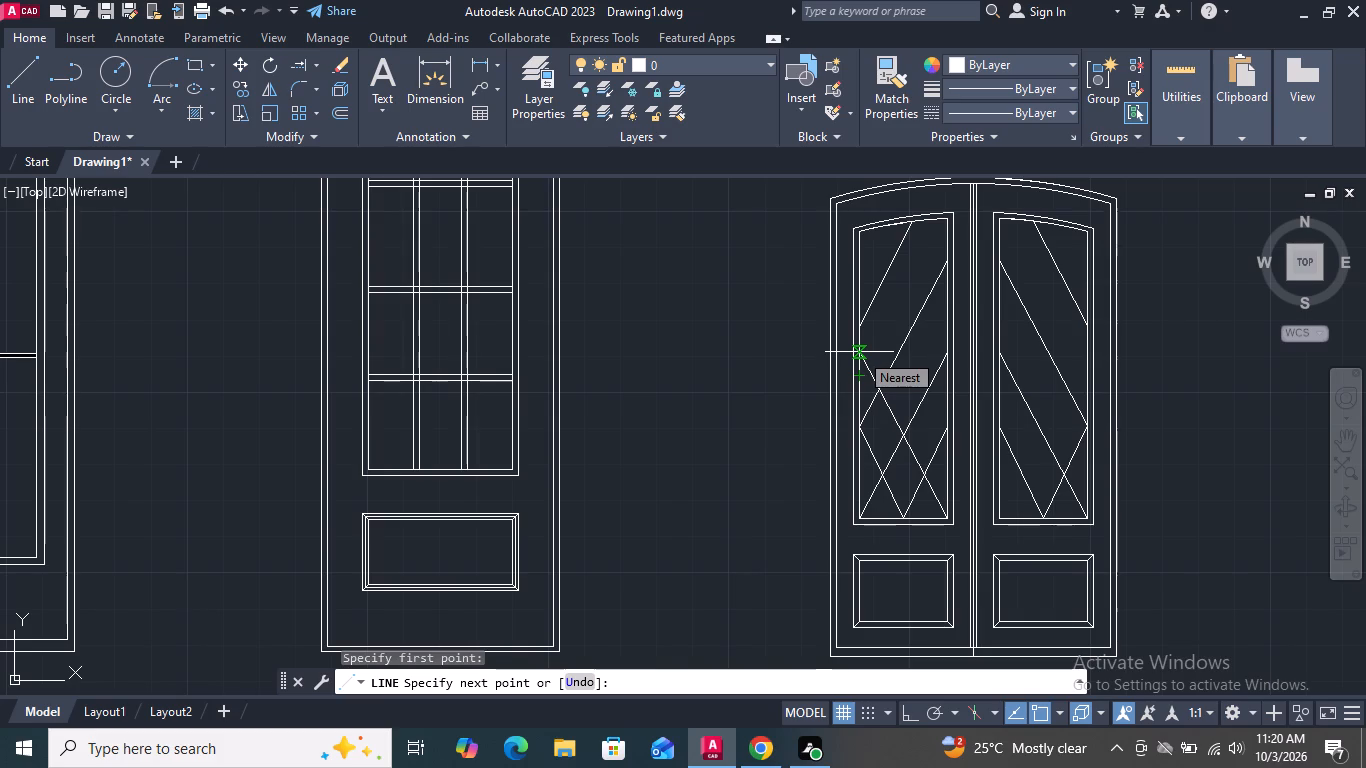
left_click(859, 352)
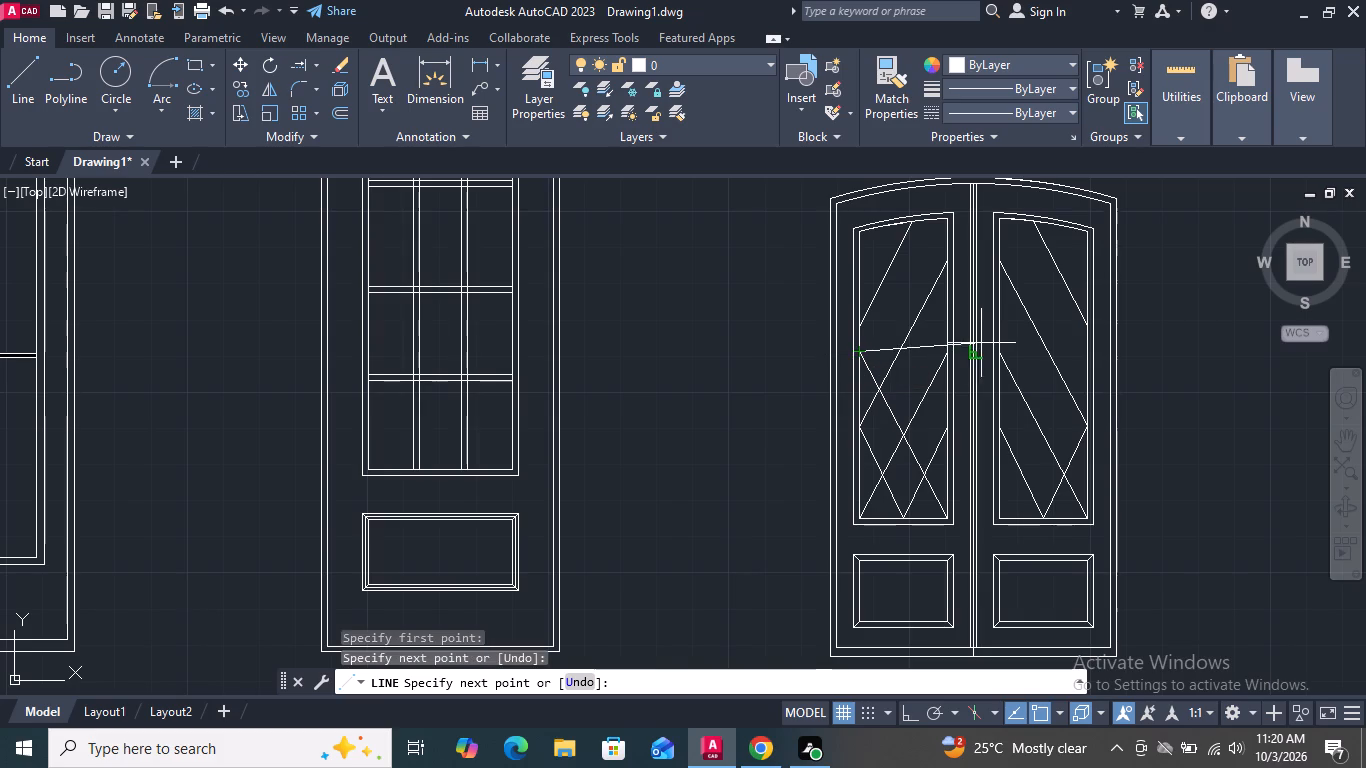
Continue the line level across to the right upper panel's outer inner-frame side and down to its bottom corner beside the centre stile.
scroll(1033, 343, "up", 2)
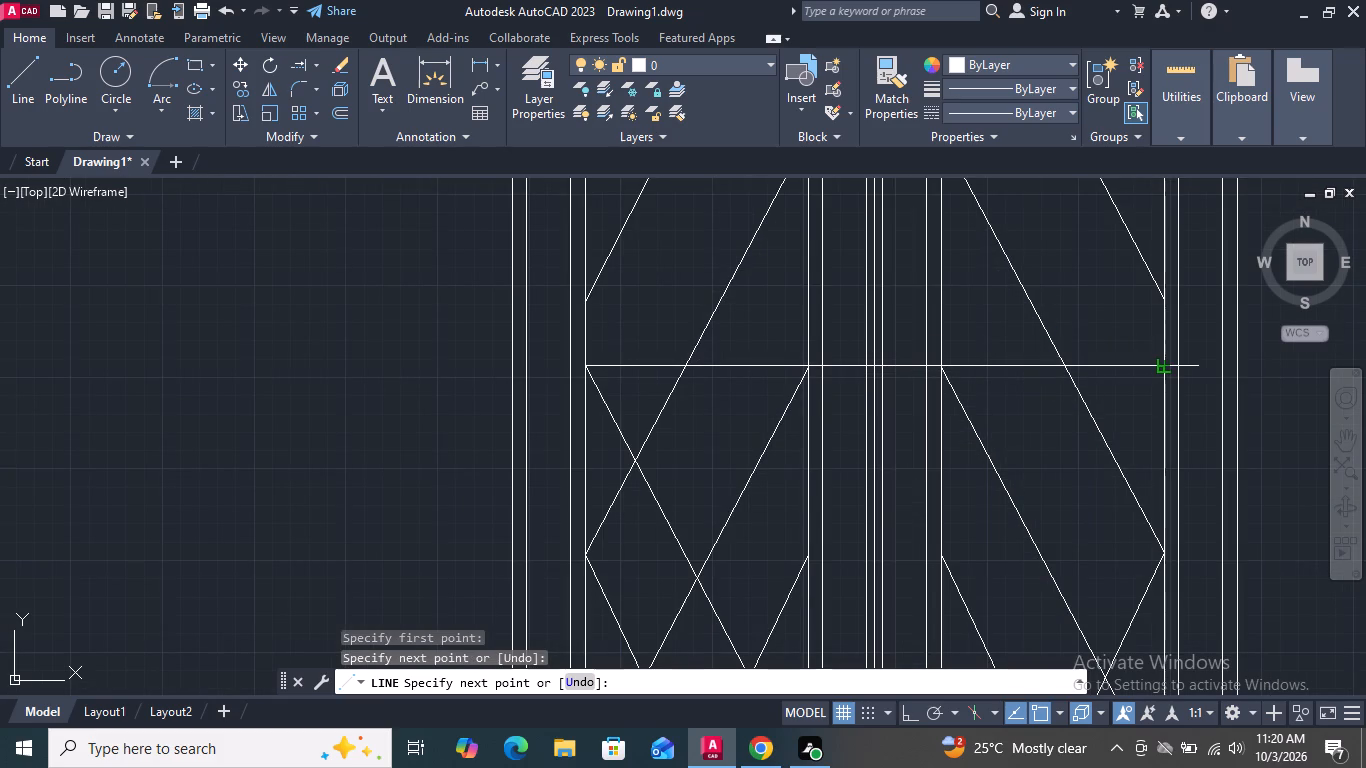
left_click(1166, 372)
scroll(1166, 372, "down", 2)
scroll(1091, 515, "up", 3)
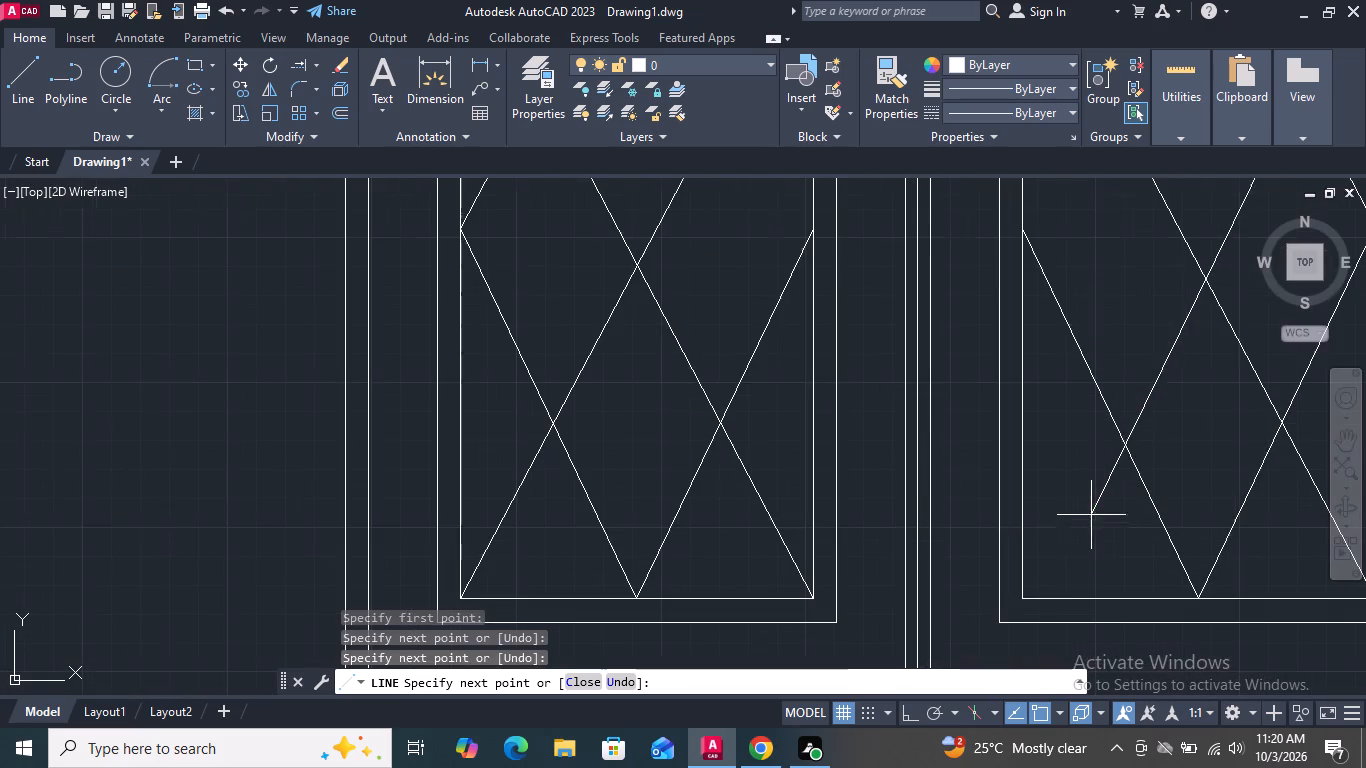
left_click(1027, 598)
key("Escape")
scroll(1027, 601, "down", 2)
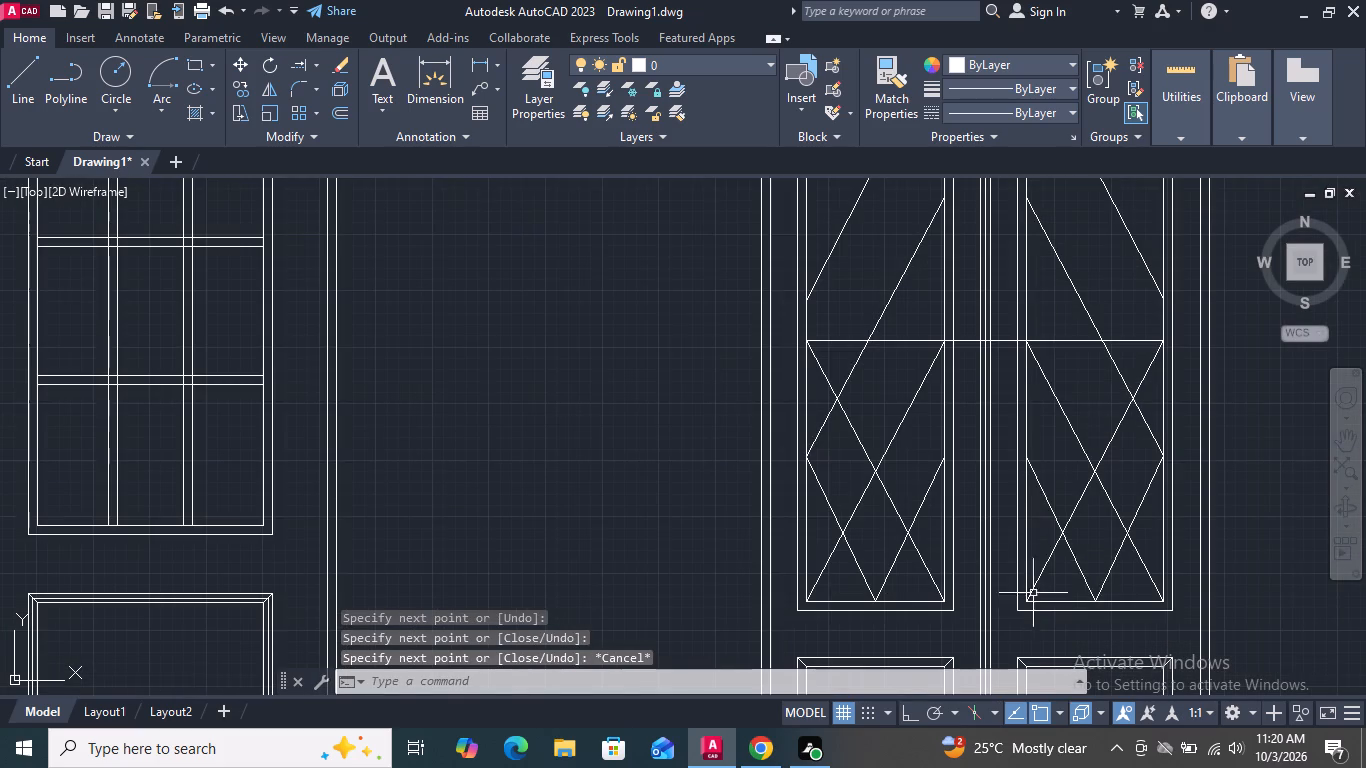
Erase the horizontal line joining the two new crossing diagonals across both upper panels.
left_click(1056, 342)
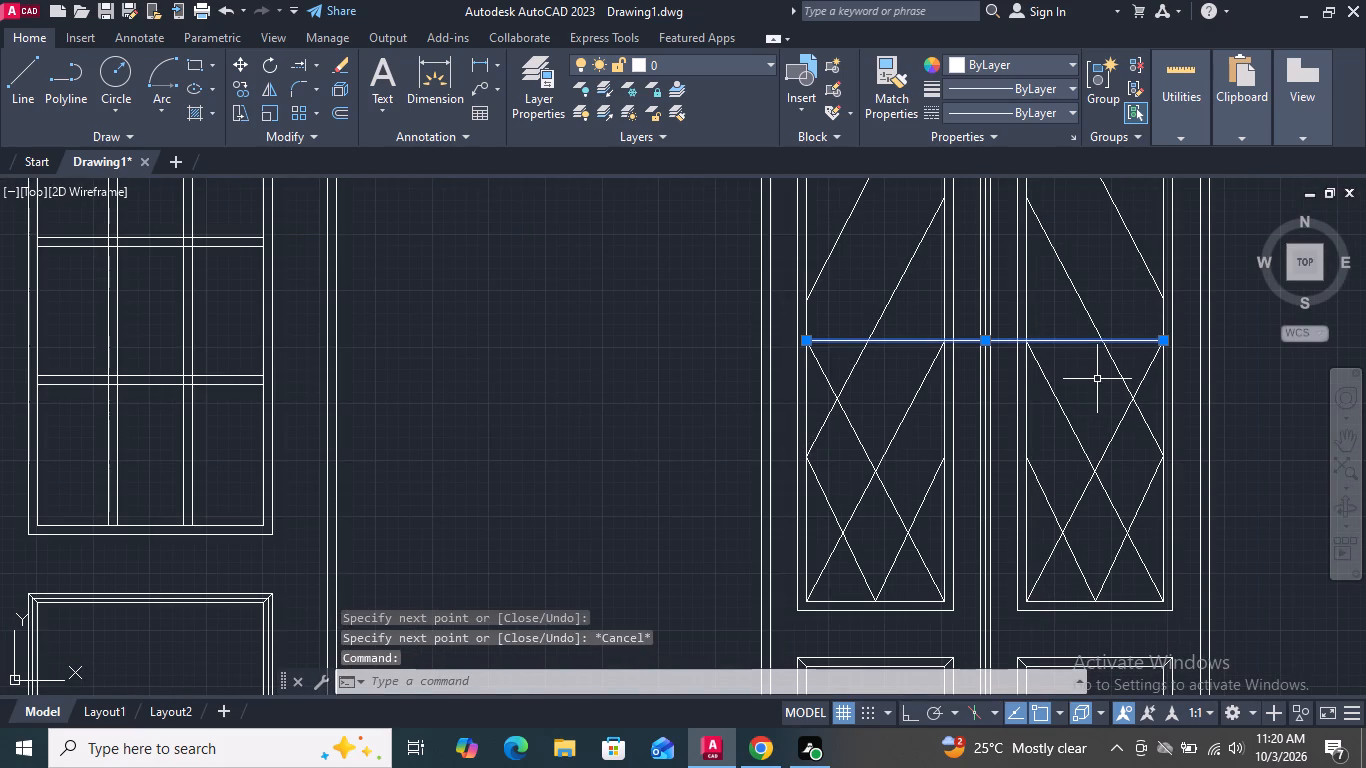
key("Delete")
Draw a second crossing diagonal in the left upper panel, from the lowest diagonal's end on the centre side up to the outer inner-frame side.
middle_click_drag(1091, 407, 1069, 525)
scroll(1062, 458, "down", 1)
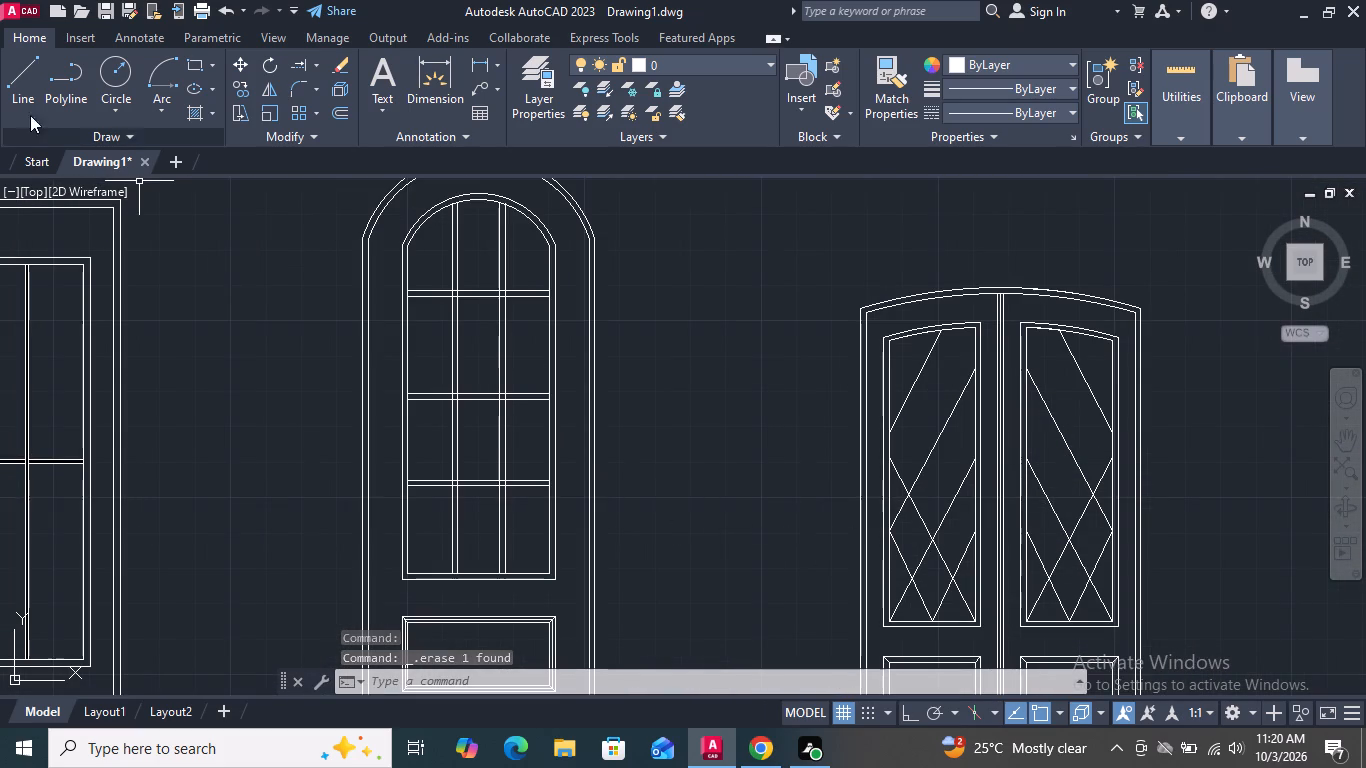
left_click(11, 76)
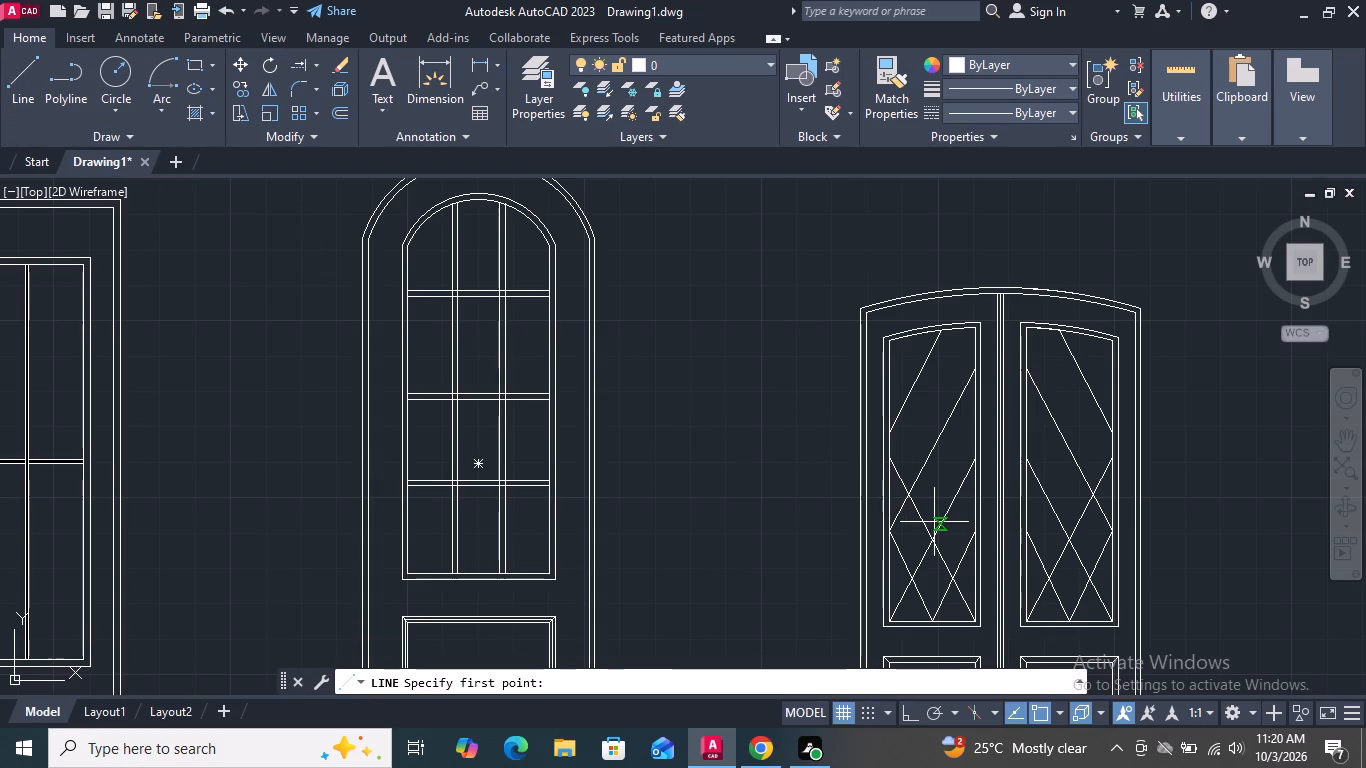
scroll(935, 522, "up", 2)
left_click(1027, 543)
scroll(1027, 543, "down", 1)
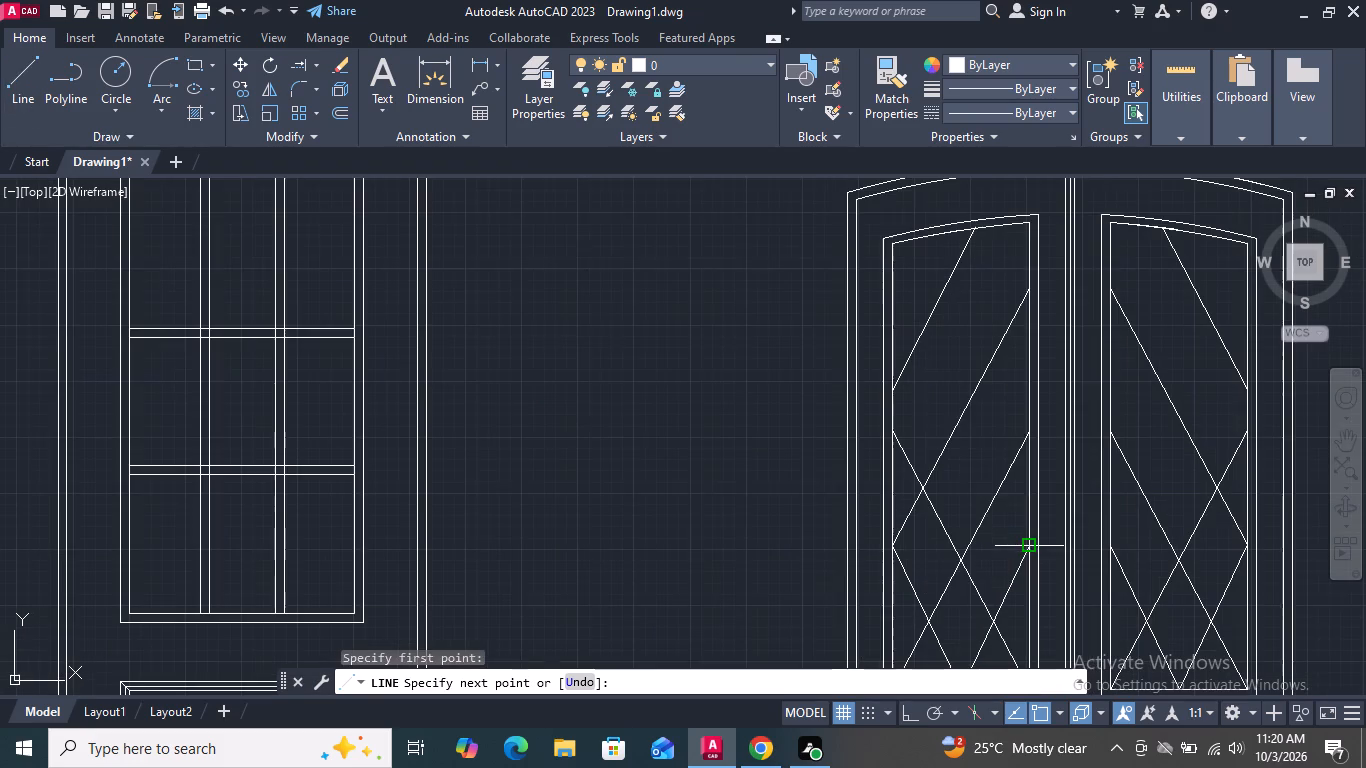
scroll(916, 375, "up", 1)
scroll(878, 352, "down", 1)
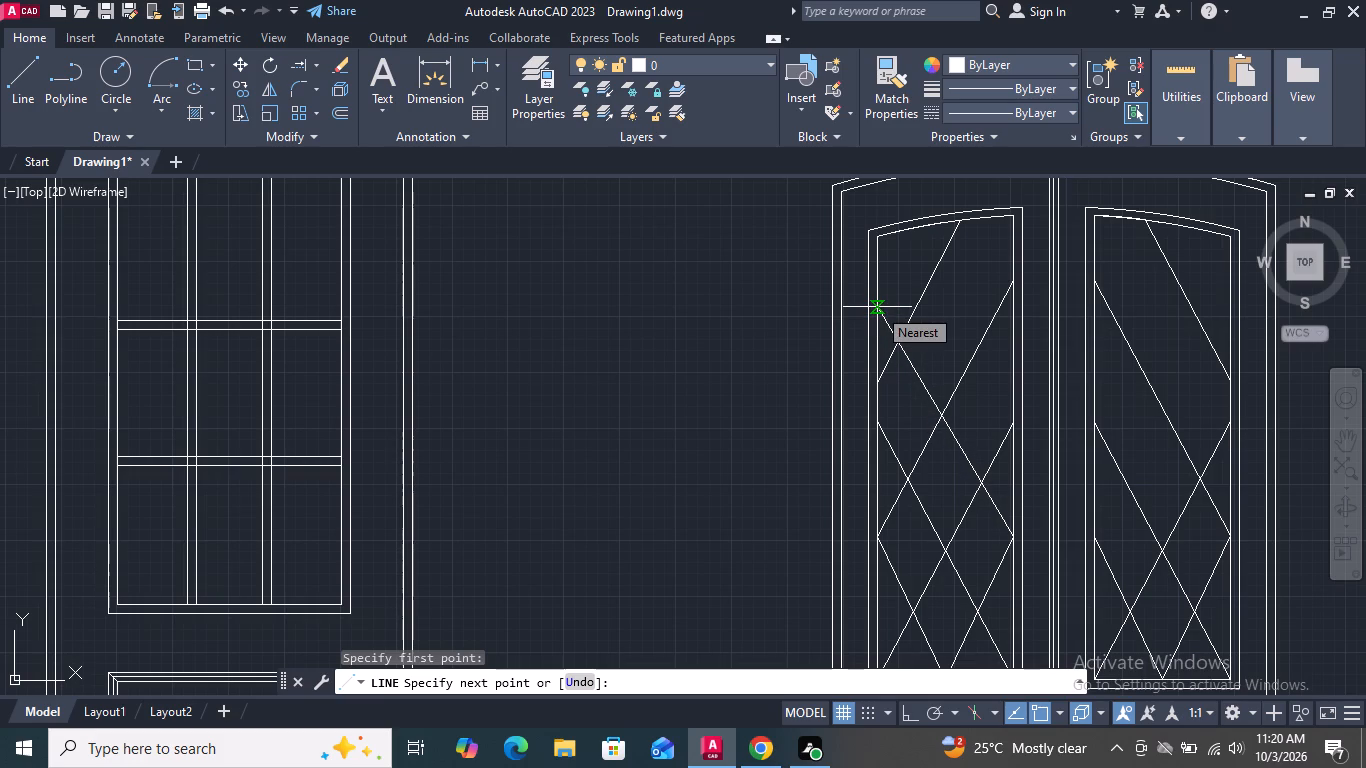
left_click(877, 307)
Continue level to the right upper panel's outer inner-frame side and down to the lowest diagonal's end on its centre side.
scroll(876, 307, "down", 2)
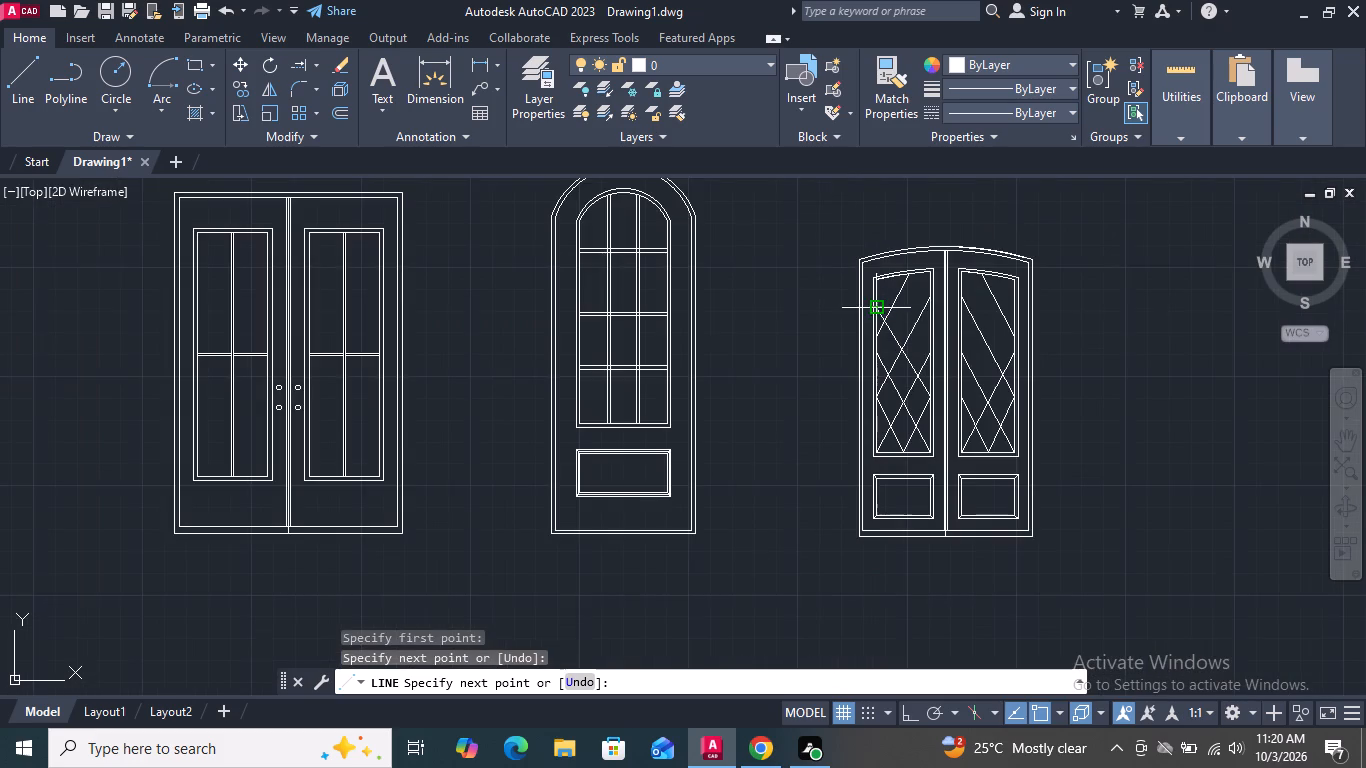
scroll(970, 307, "up", 2)
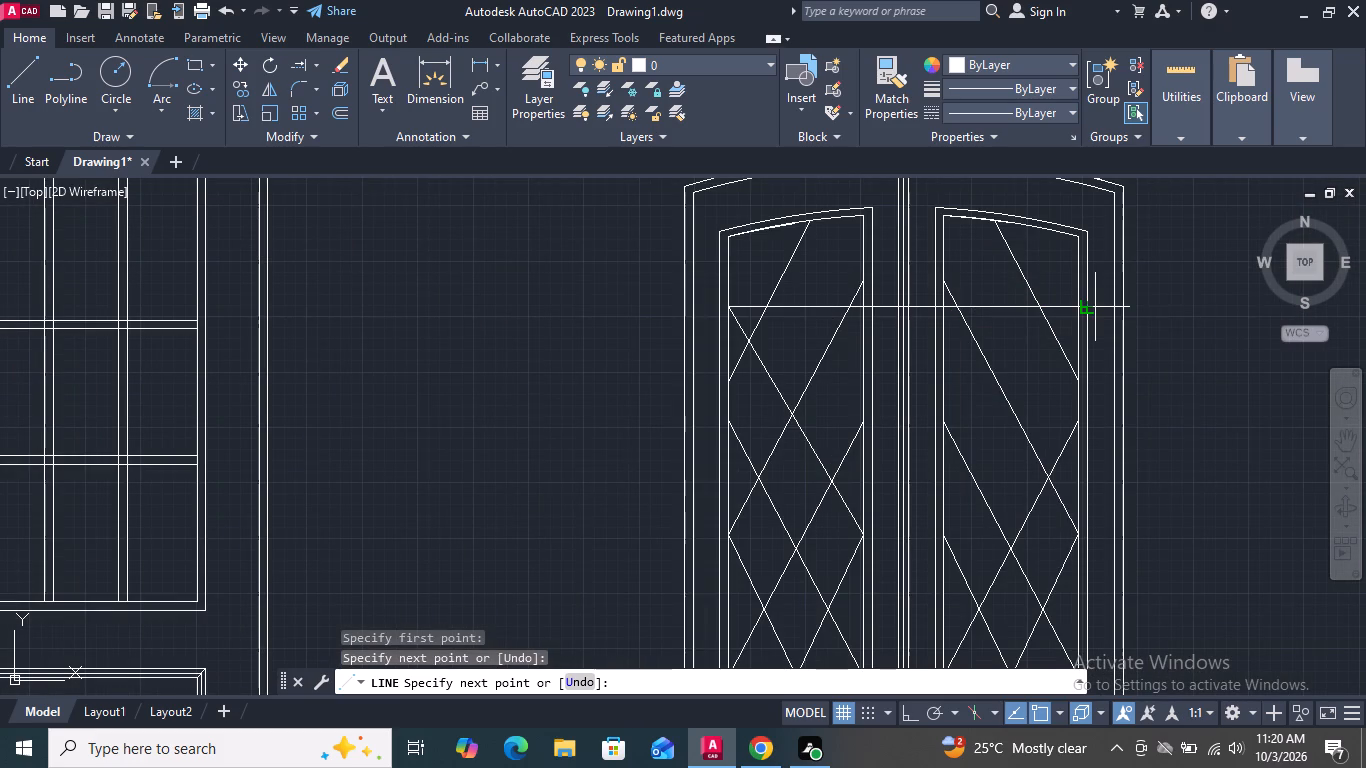
scroll(1095, 307, "up", 2)
left_click(1043, 305)
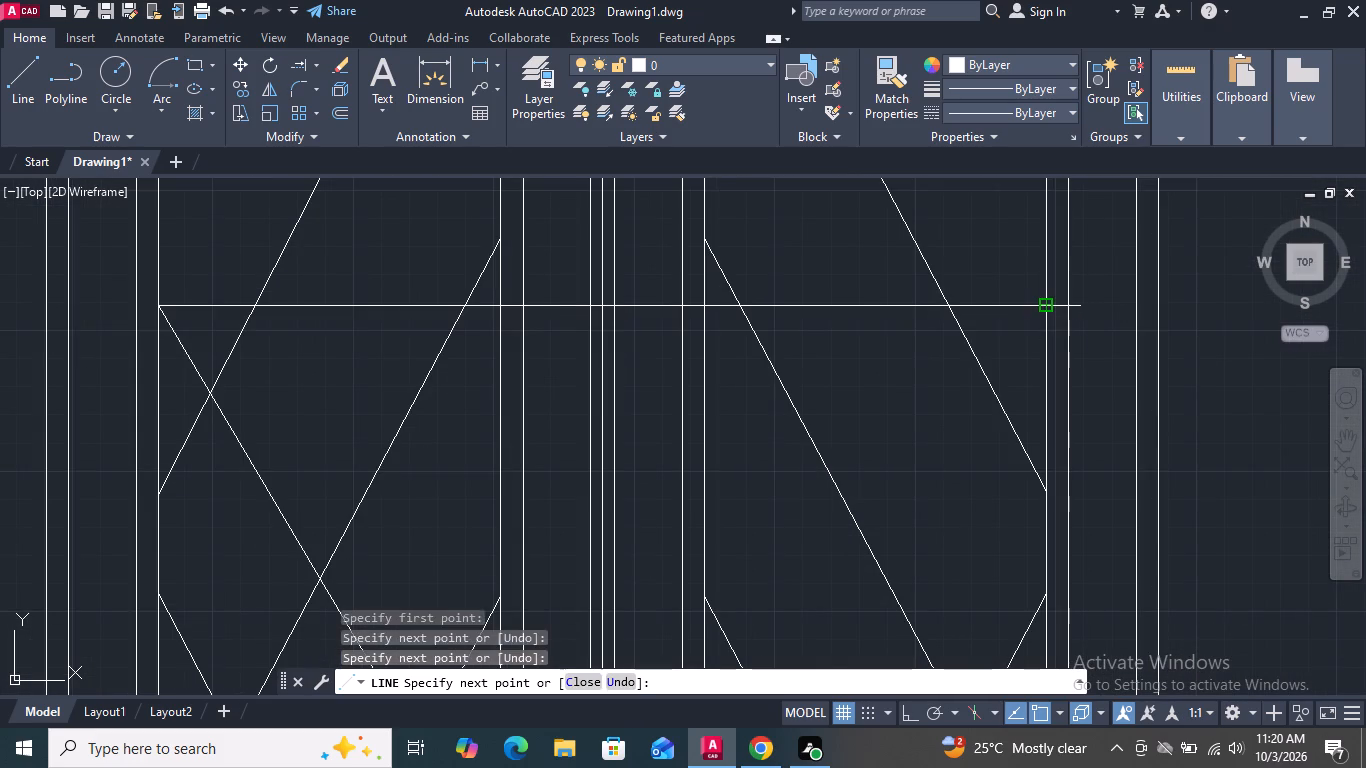
scroll(1043, 305, "down", 2)
scroll(953, 392, "up", 1)
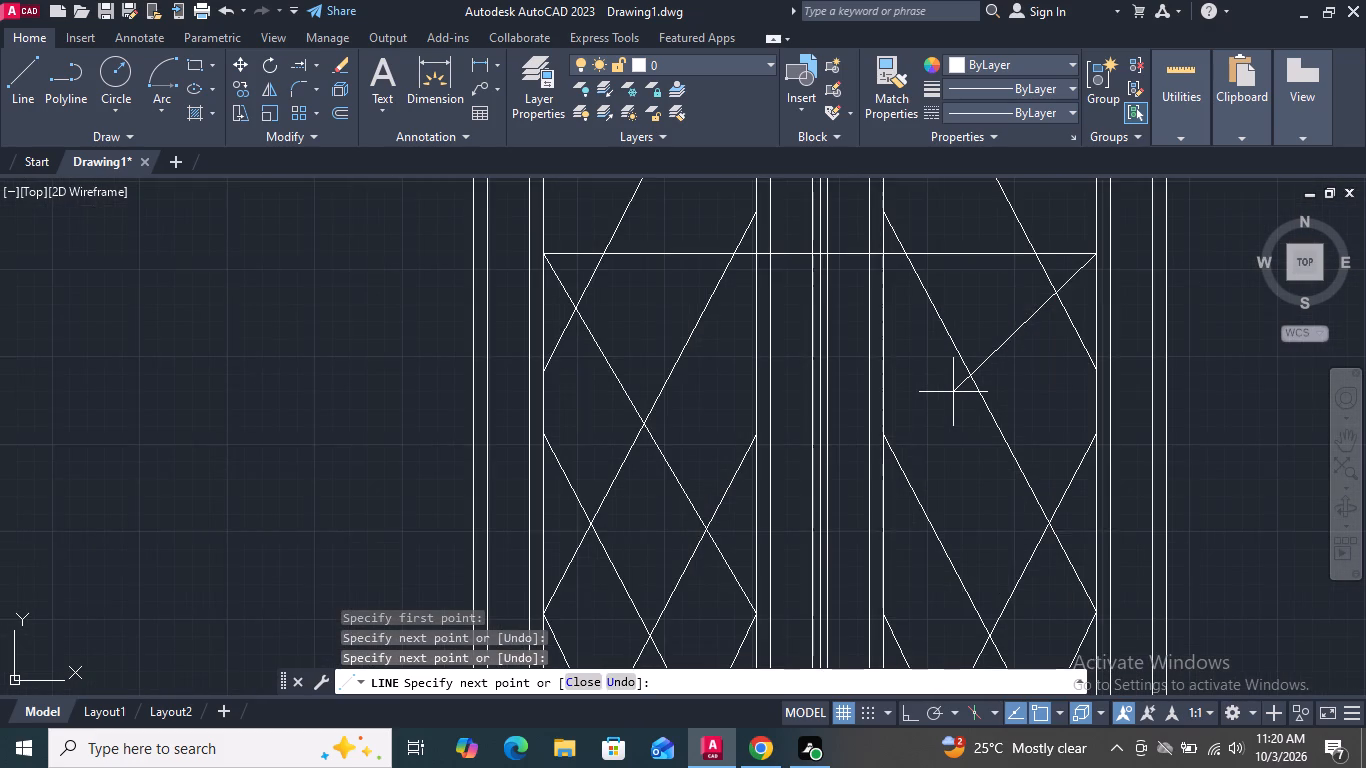
scroll(953, 392, "down", 2)
scroll(948, 477, "up", 3)
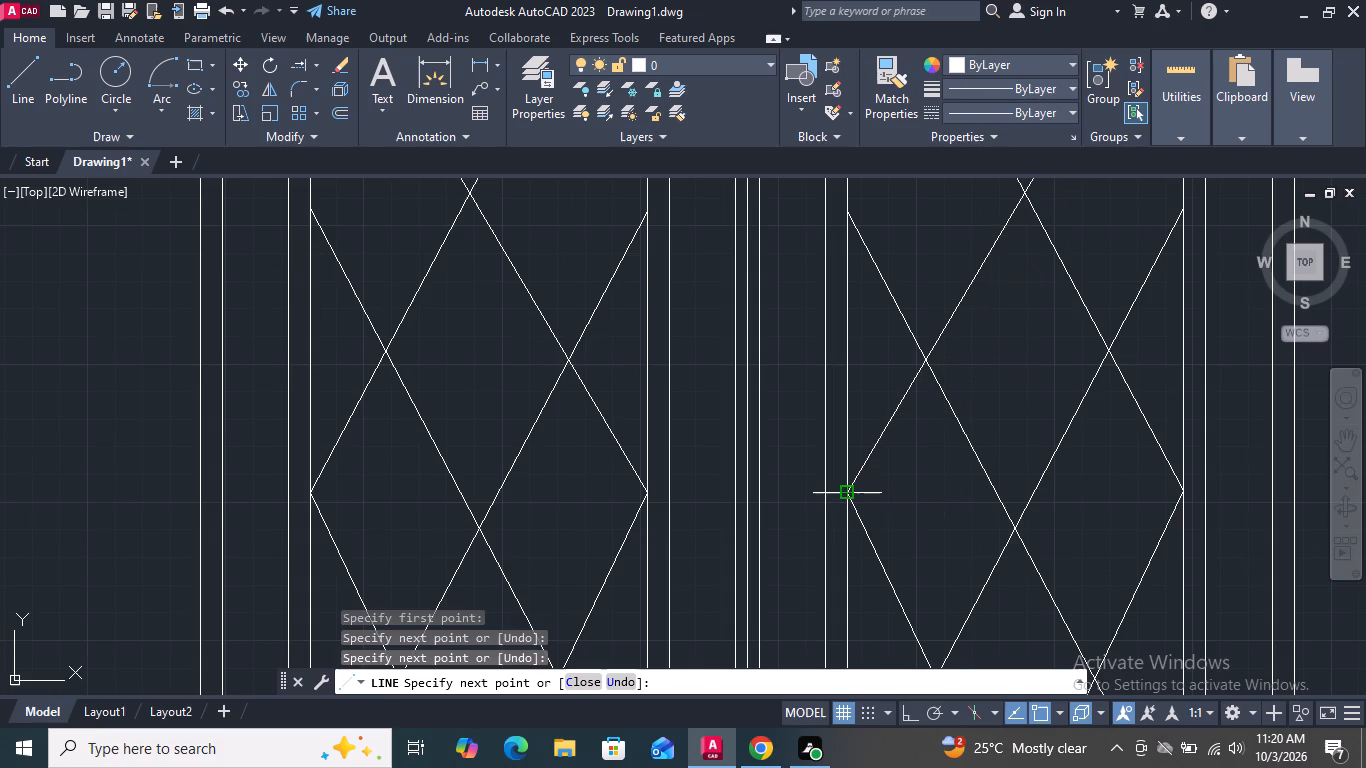
left_click(845, 494)
key("space")
Erase the horizontal line joining the second pair of crossing diagonals across both upper panels.
scroll(901, 503, "down", 3)
scroll(888, 343, "up", 2)
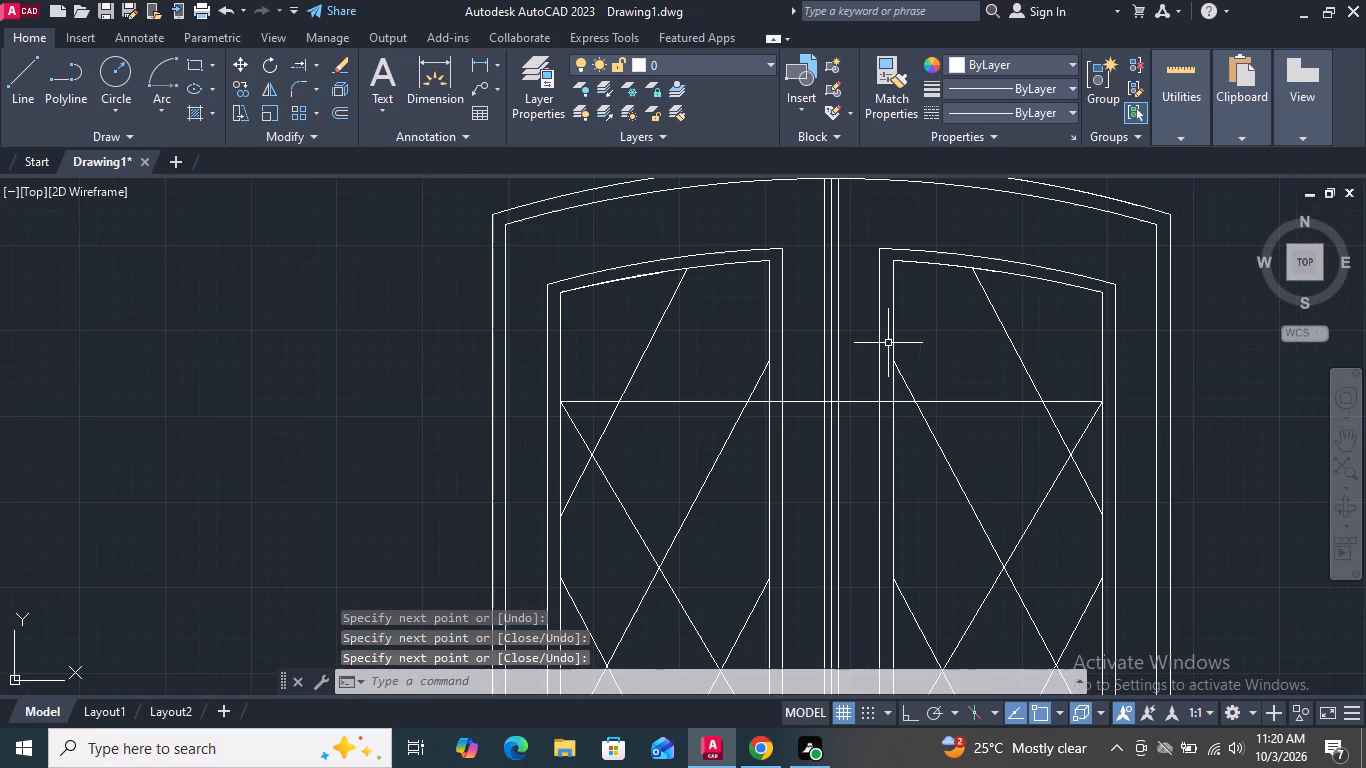
left_click(930, 401)
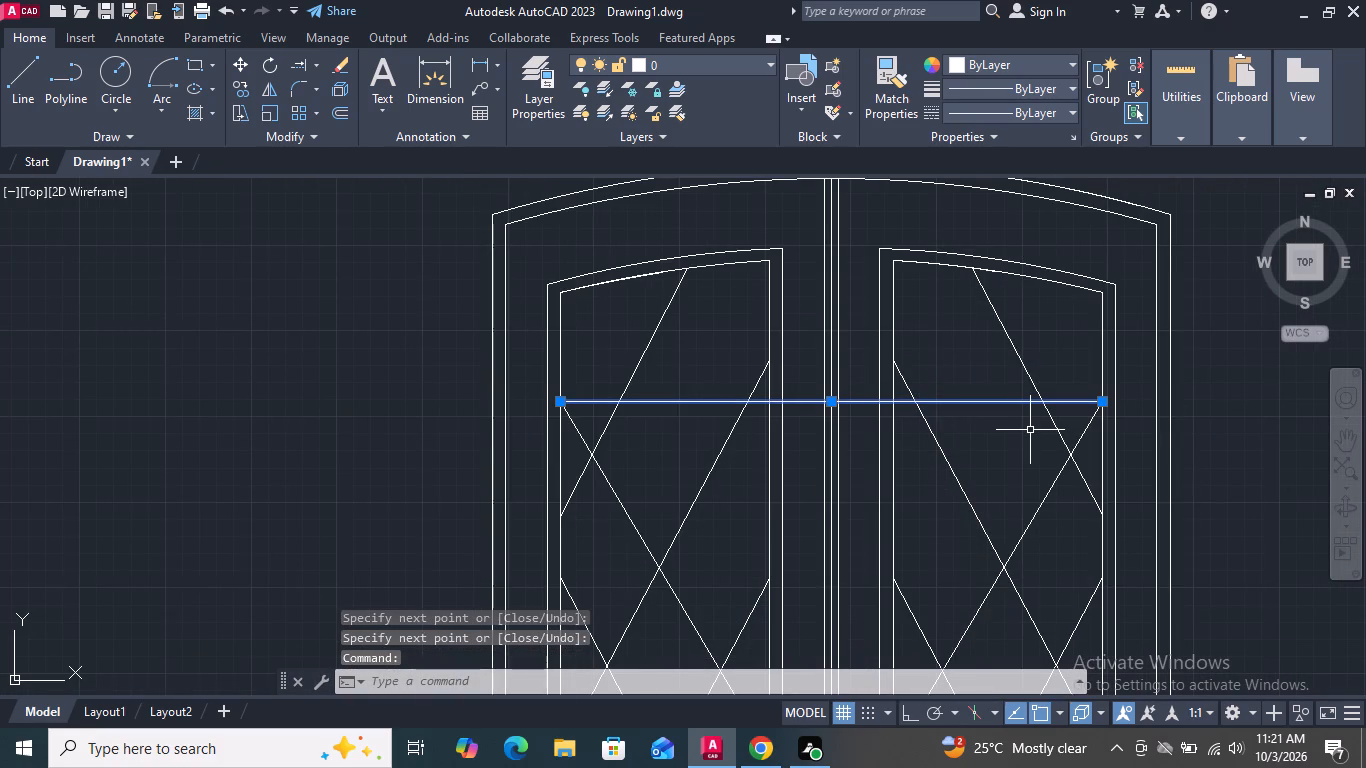
key("Delete")
Draw a third crossing diagonal in the left upper panel, from the inner curved head near its outer corner to the middle diagonal's centre-side end.
scroll(1030, 430, "down", 2)
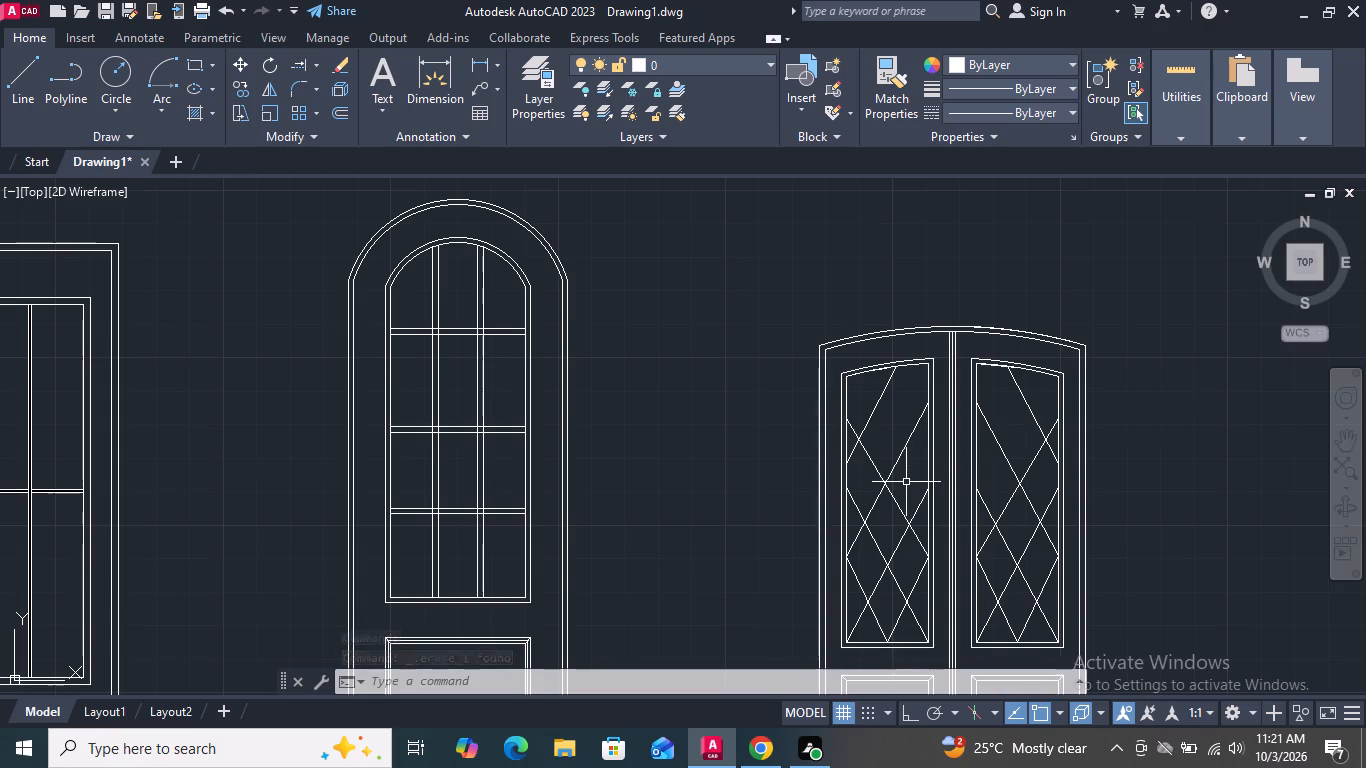
scroll(906, 482, "up", 1)
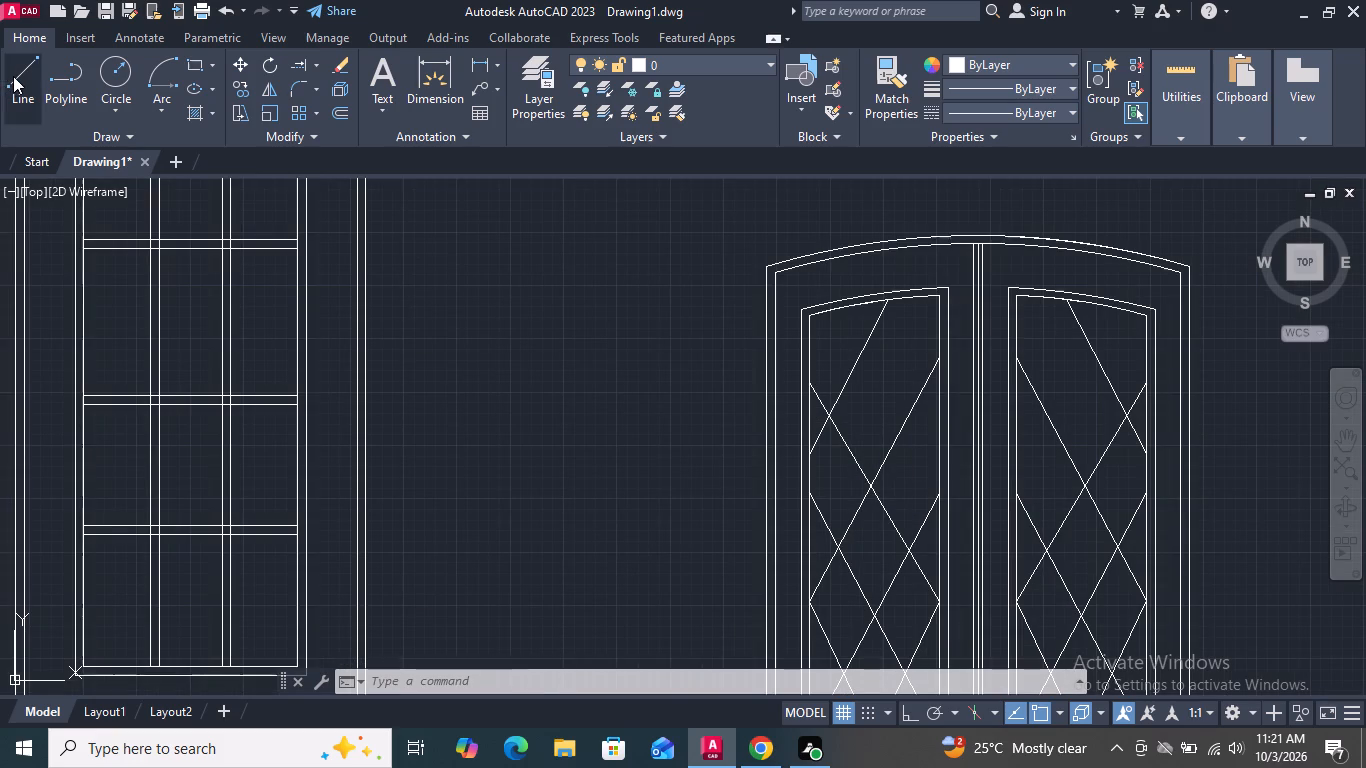
left_click(13, 76)
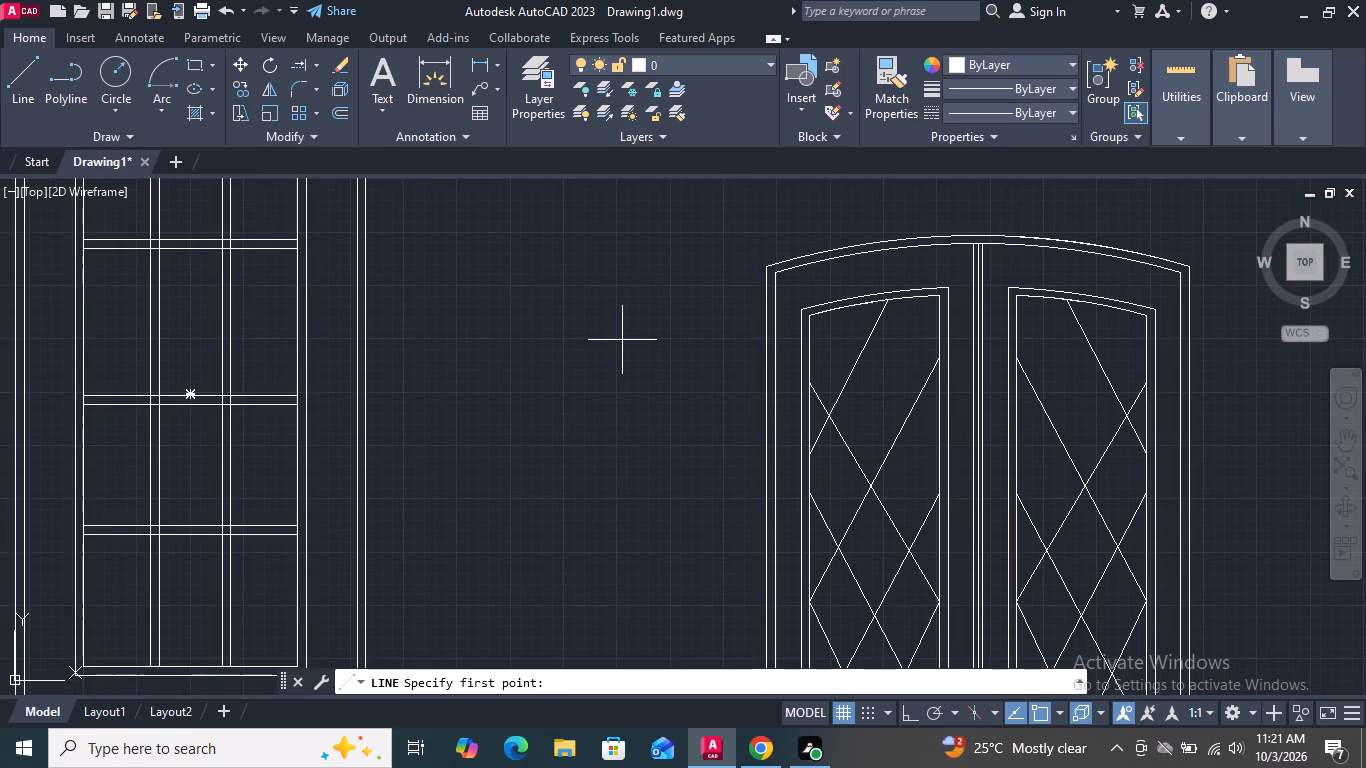
scroll(823, 316, "up", 1)
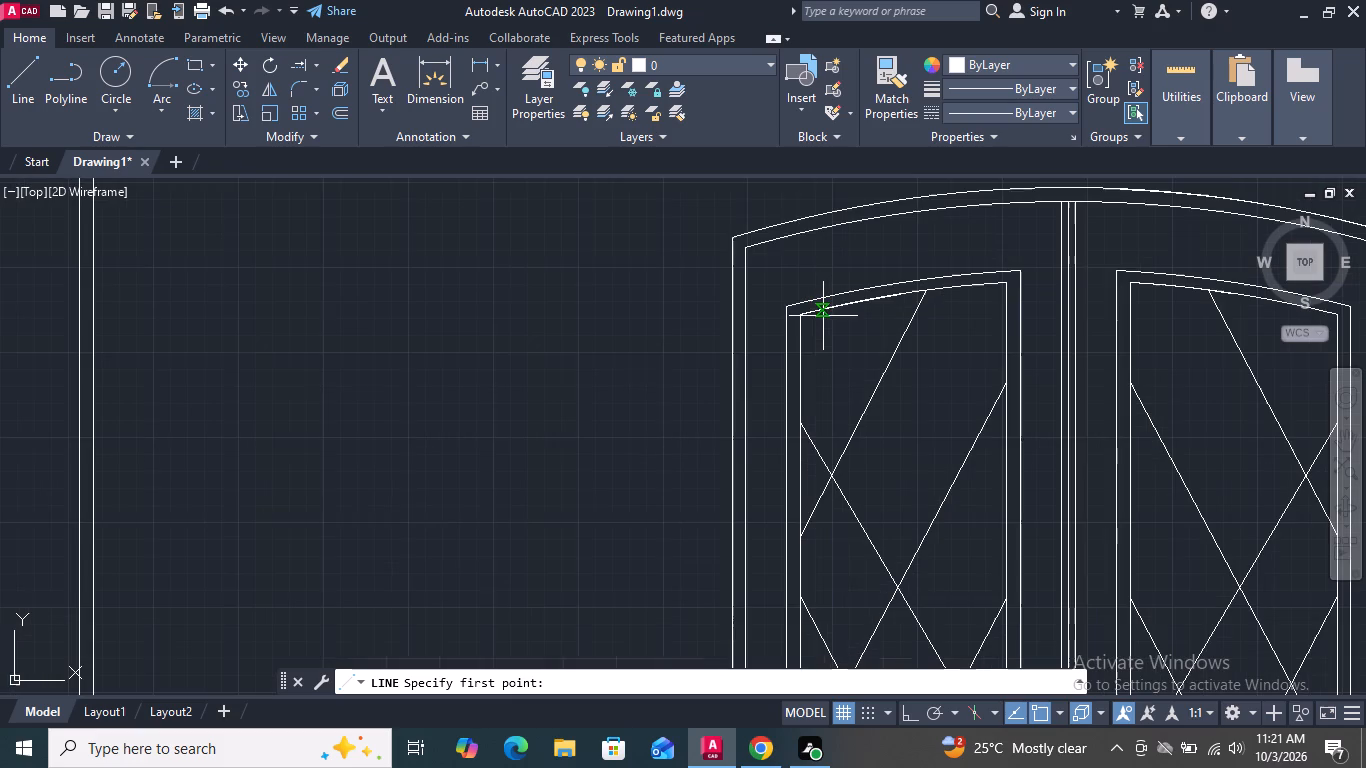
left_click(830, 308)
scroll(892, 385, "down", 2)
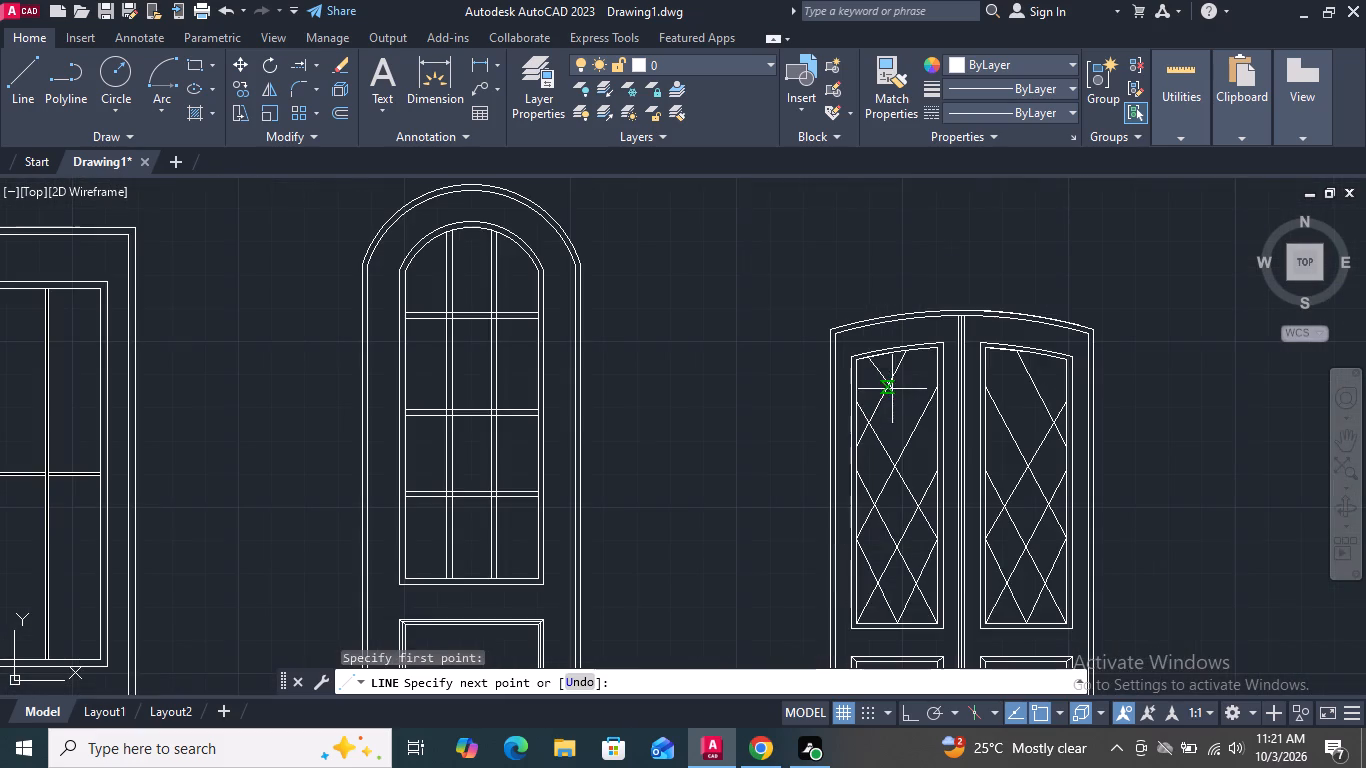
scroll(915, 413, "up", 2)
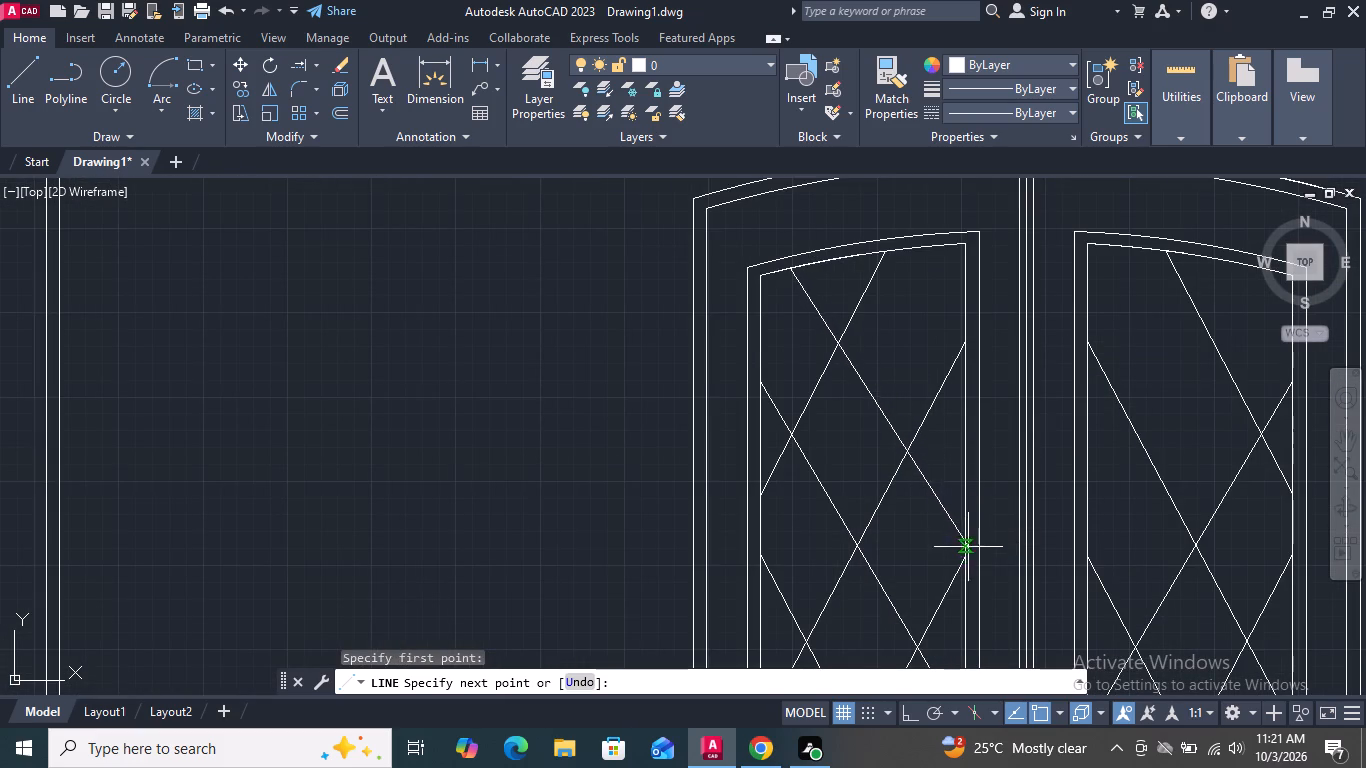
left_click(968, 557)
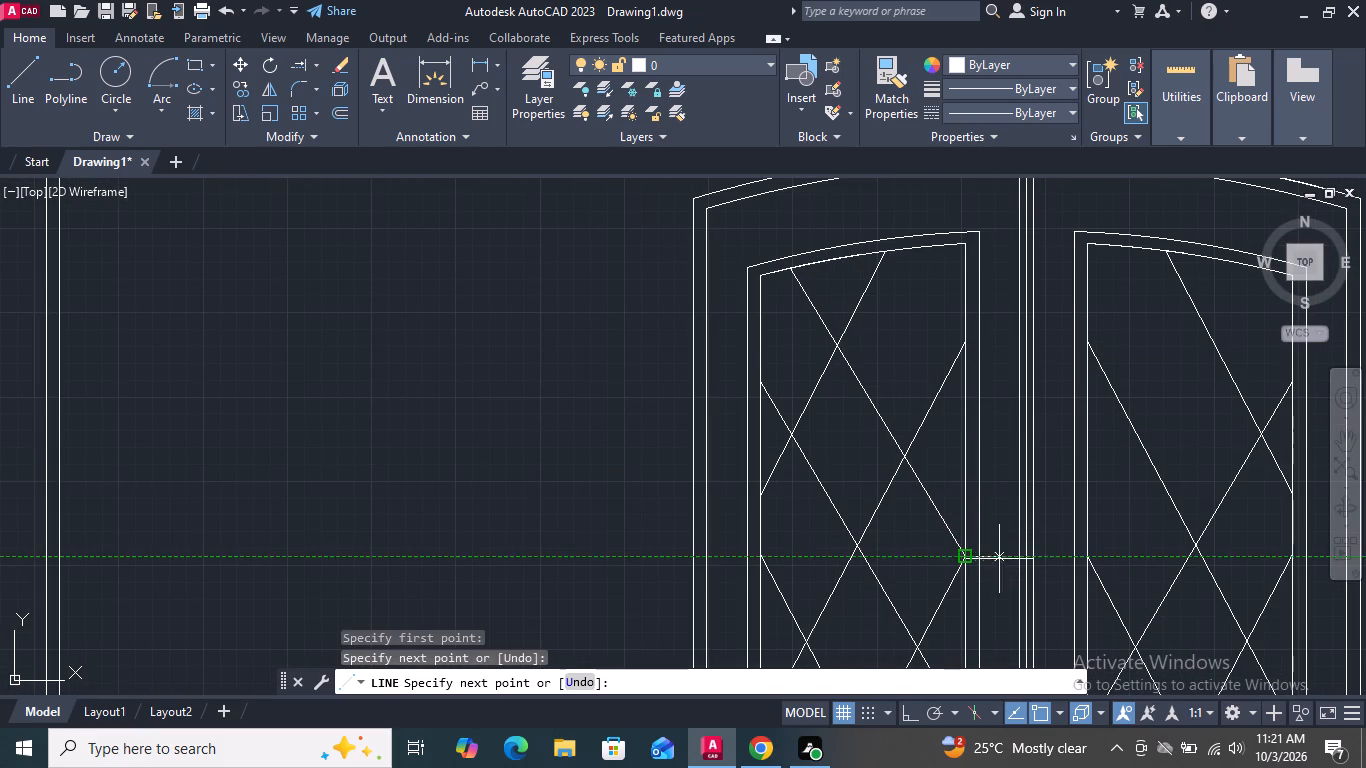
Continue the line across the centre stiles and up to the right upper panel's inner curved head, mirroring the left crossing diagonal.
left_click(1091, 559)
scroll(1091, 559, "down", 2)
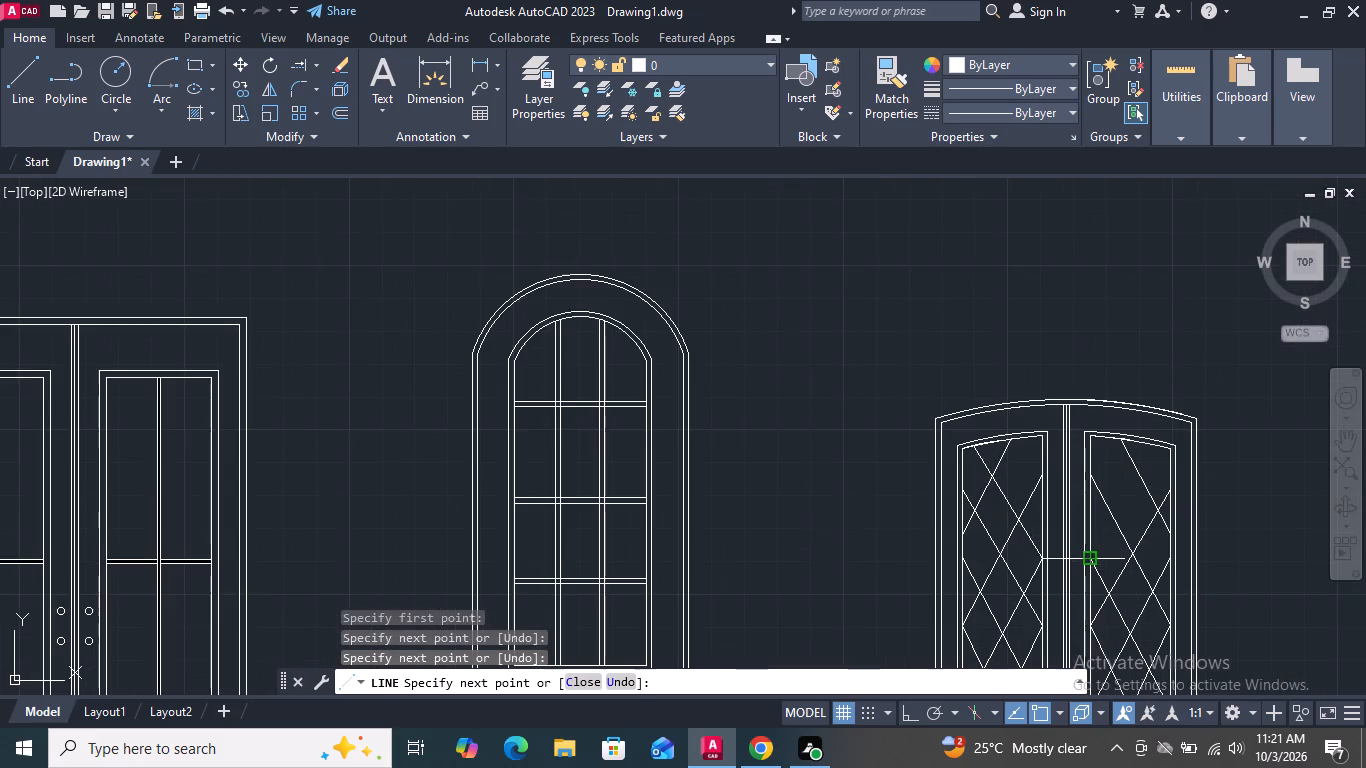
scroll(1106, 511, "up", 2)
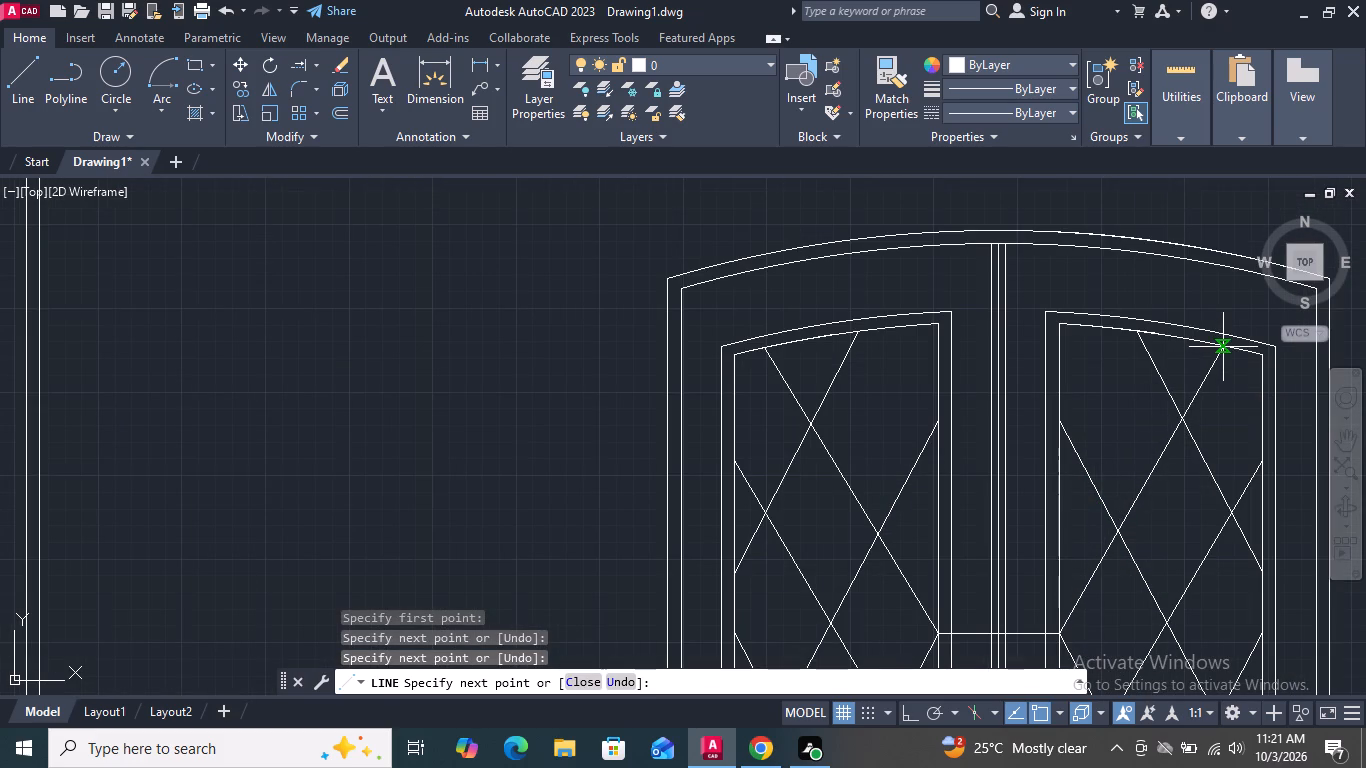
left_click(1223, 347)
key("space")
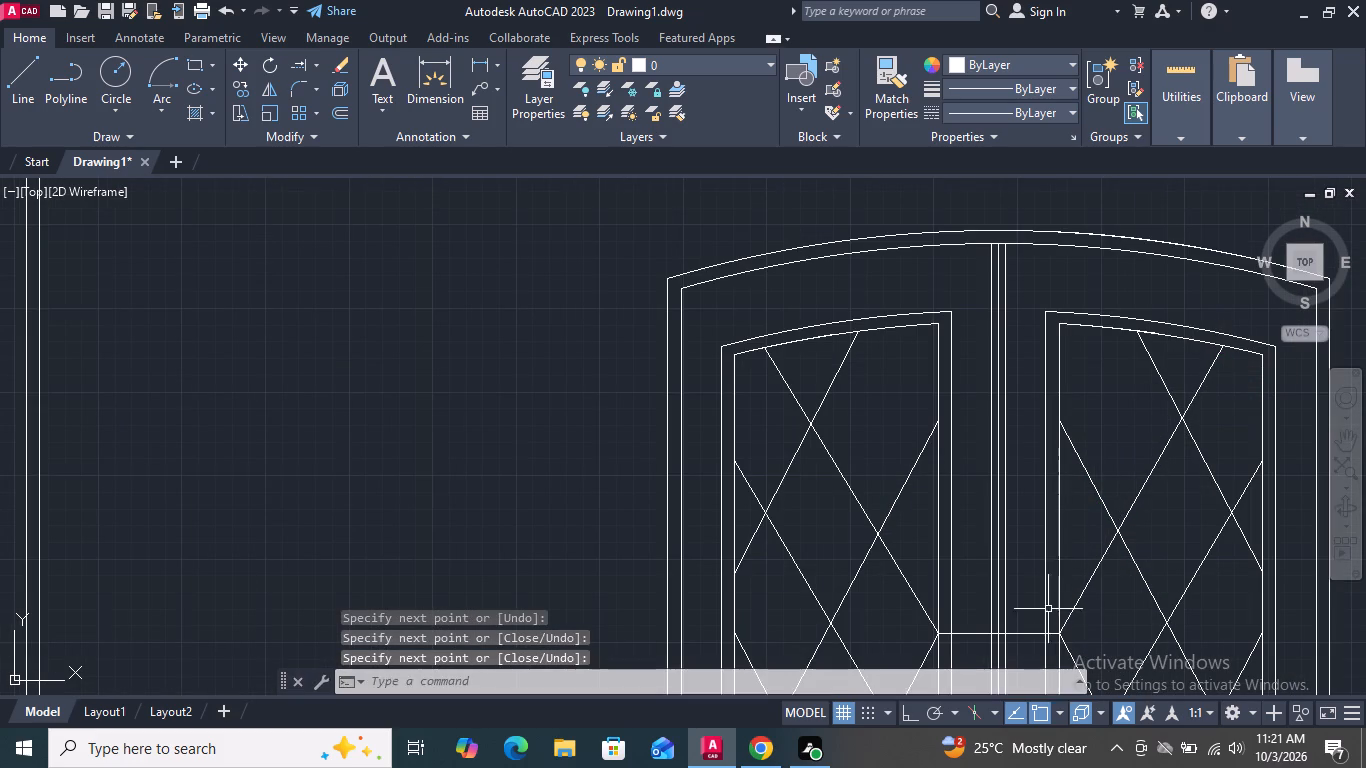
Erase the horizontal line crossing the centre stiles between the upper panels of the curved-head double door.
left_click(1019, 634)
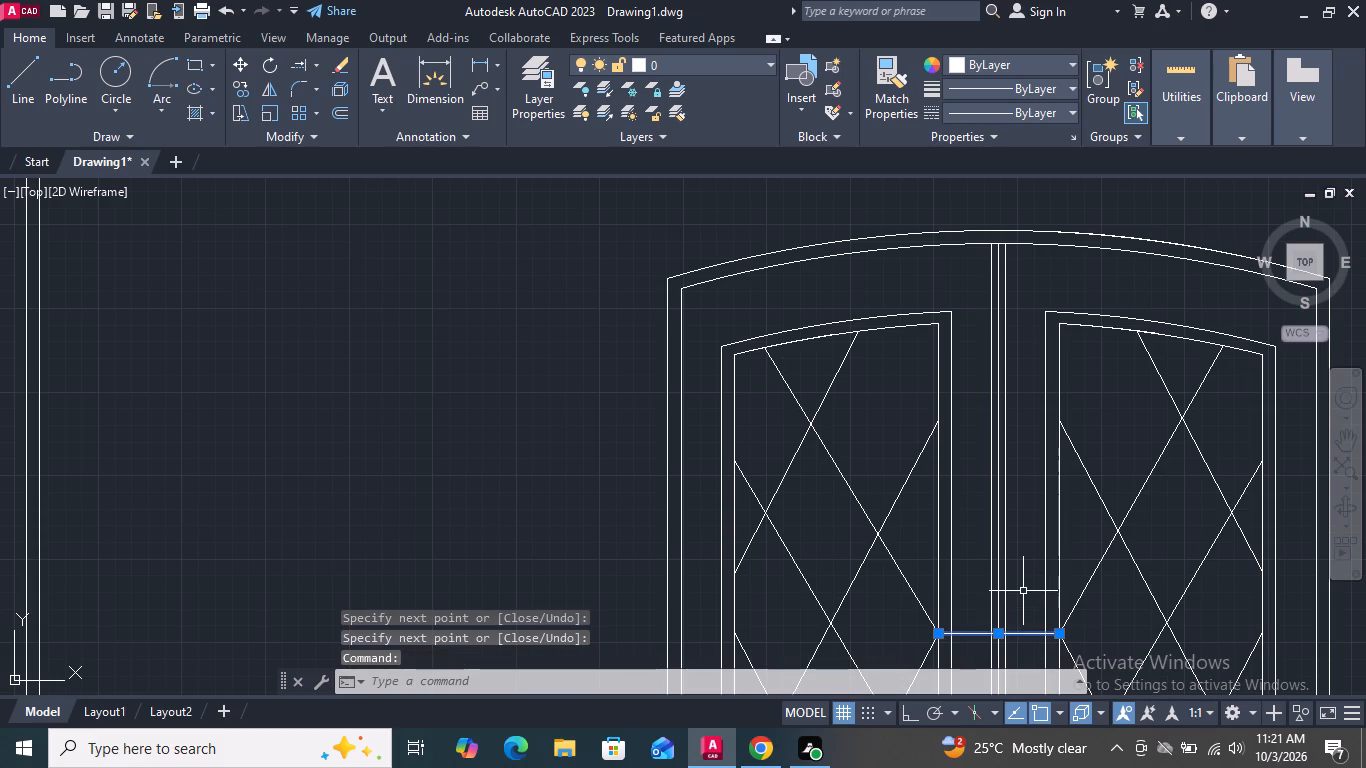
key("Delete")
Examine the curved-head lattice door and compare it with all three rows of door elevations.
scroll(1002, 475, "down", 2)
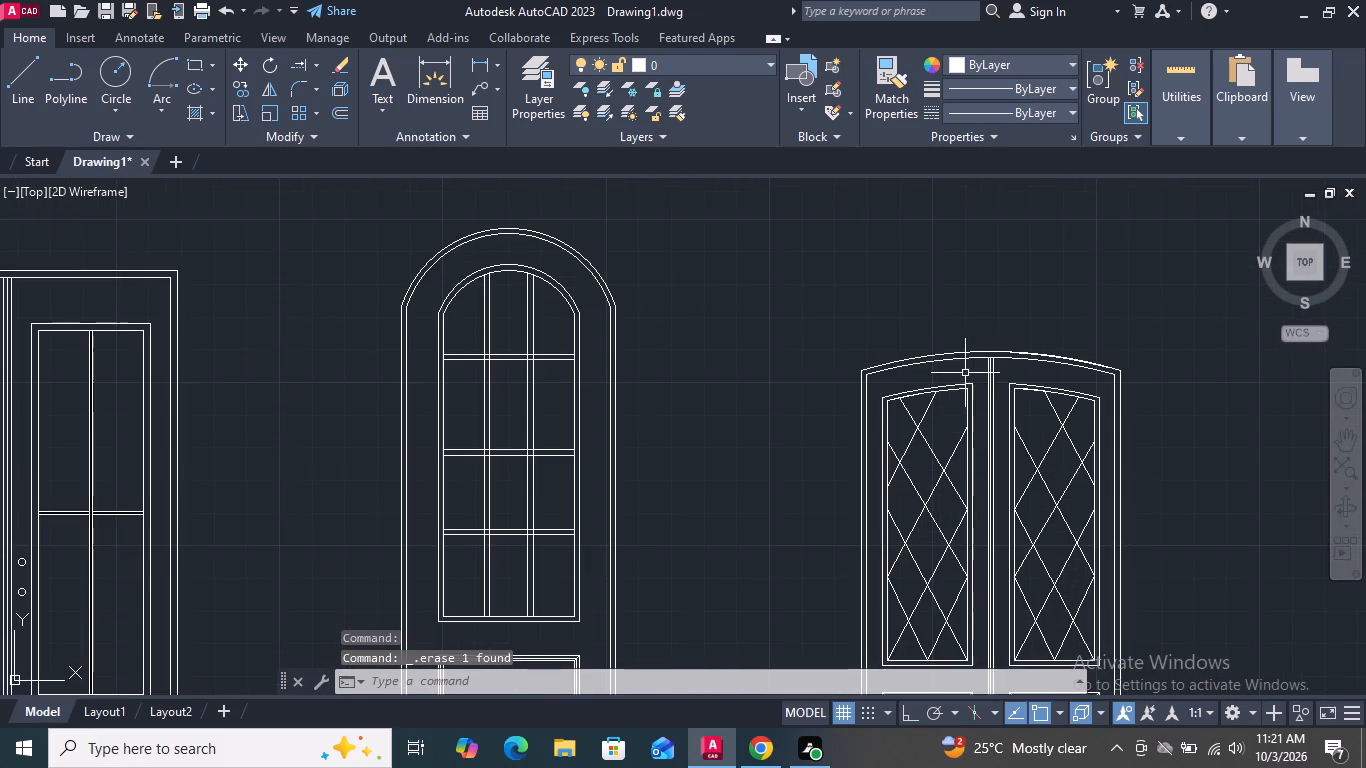
scroll(970, 341, "down", 2)
scroll(972, 437, "up", 1)
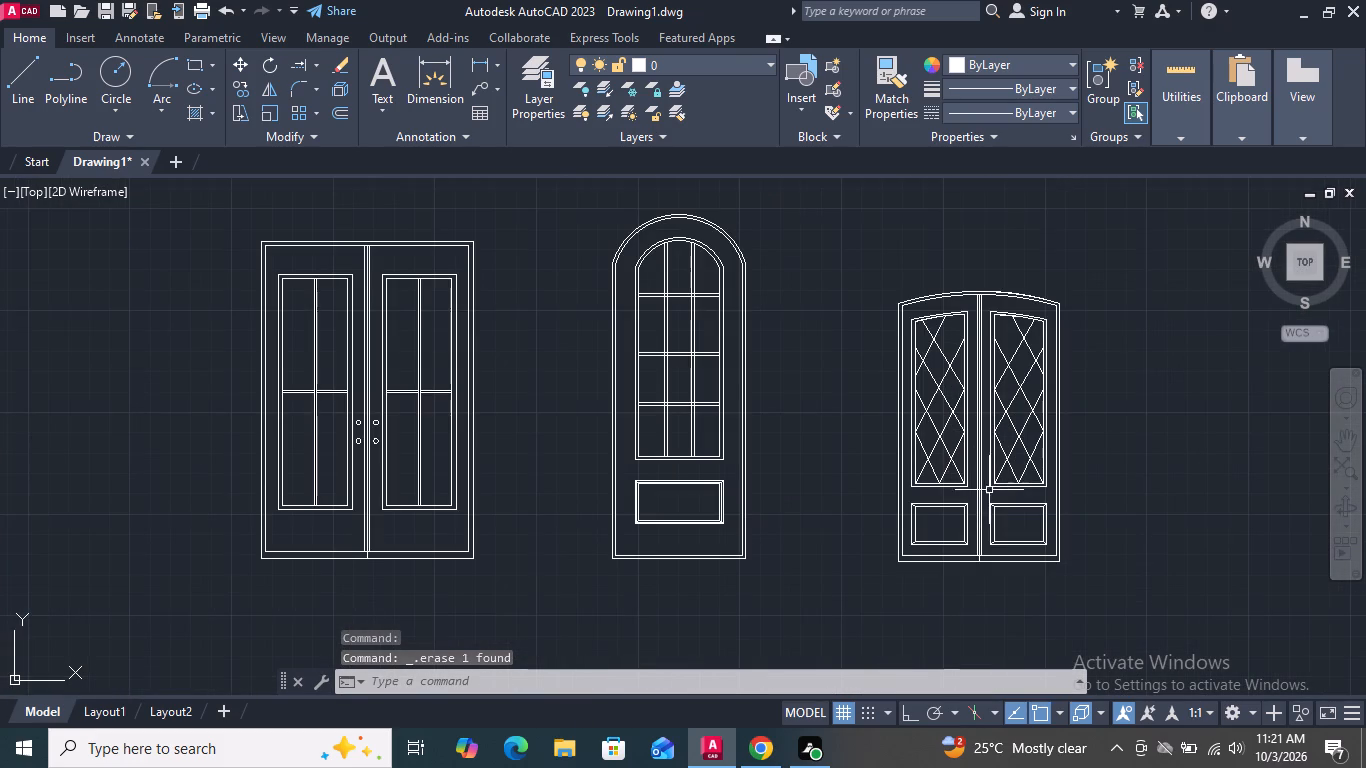
scroll(968, 458, "up", 2)
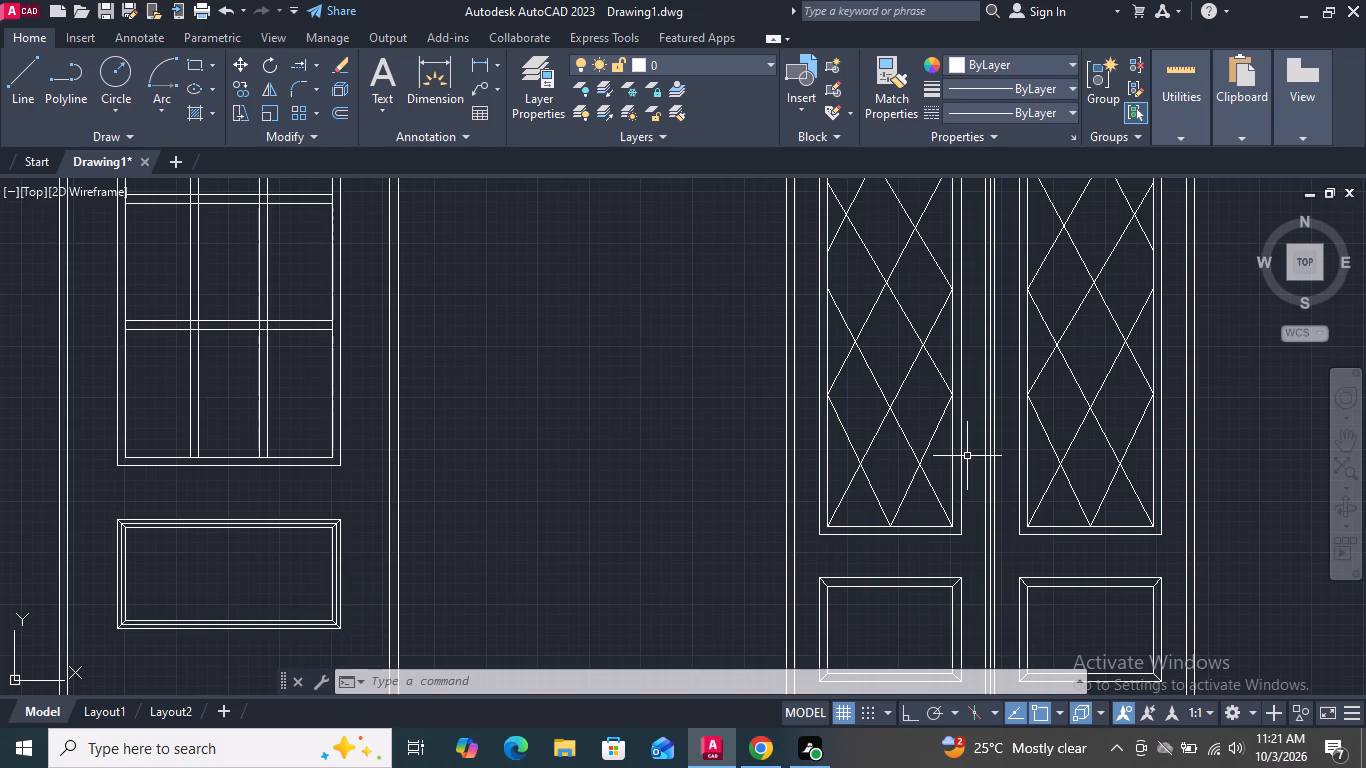
scroll(963, 440, "down", 3)
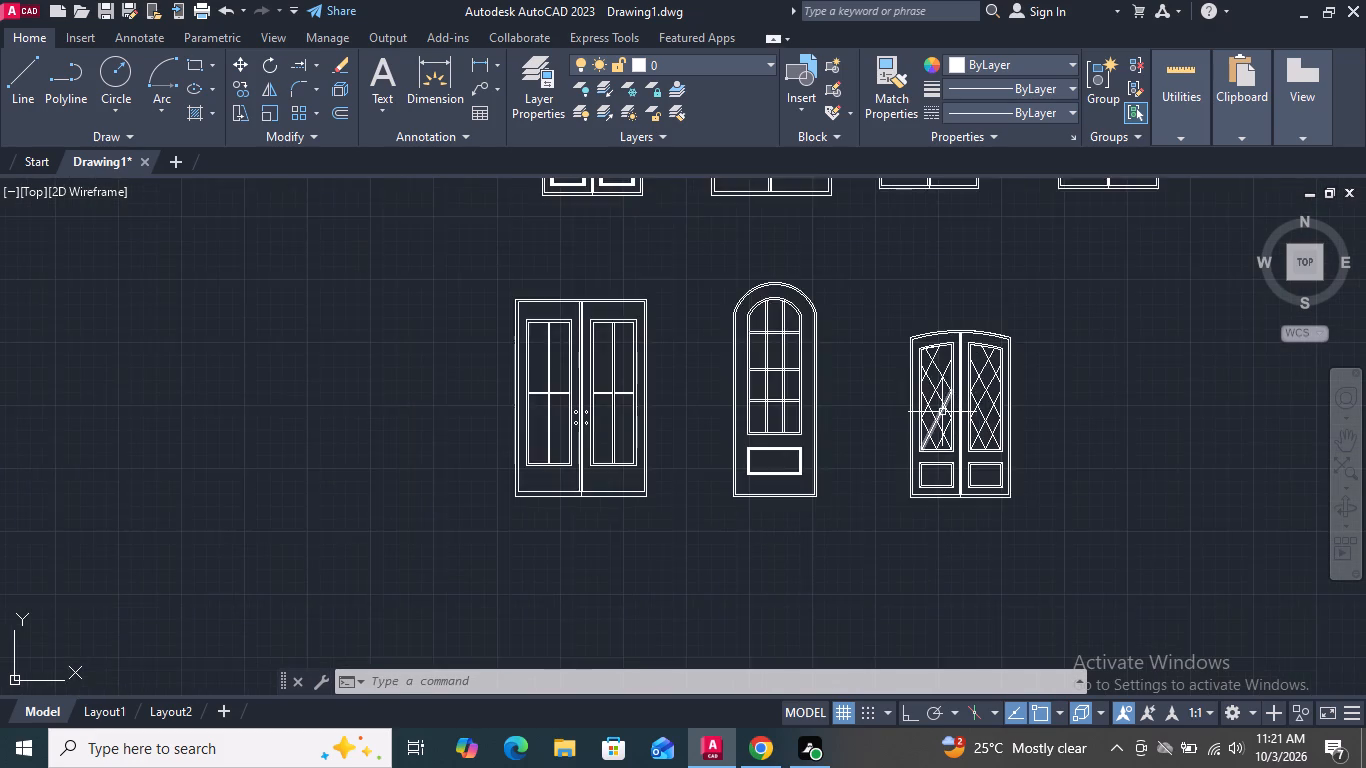
scroll(942, 415, "down", 2)
middle_click_drag(979, 340, 884, 446)
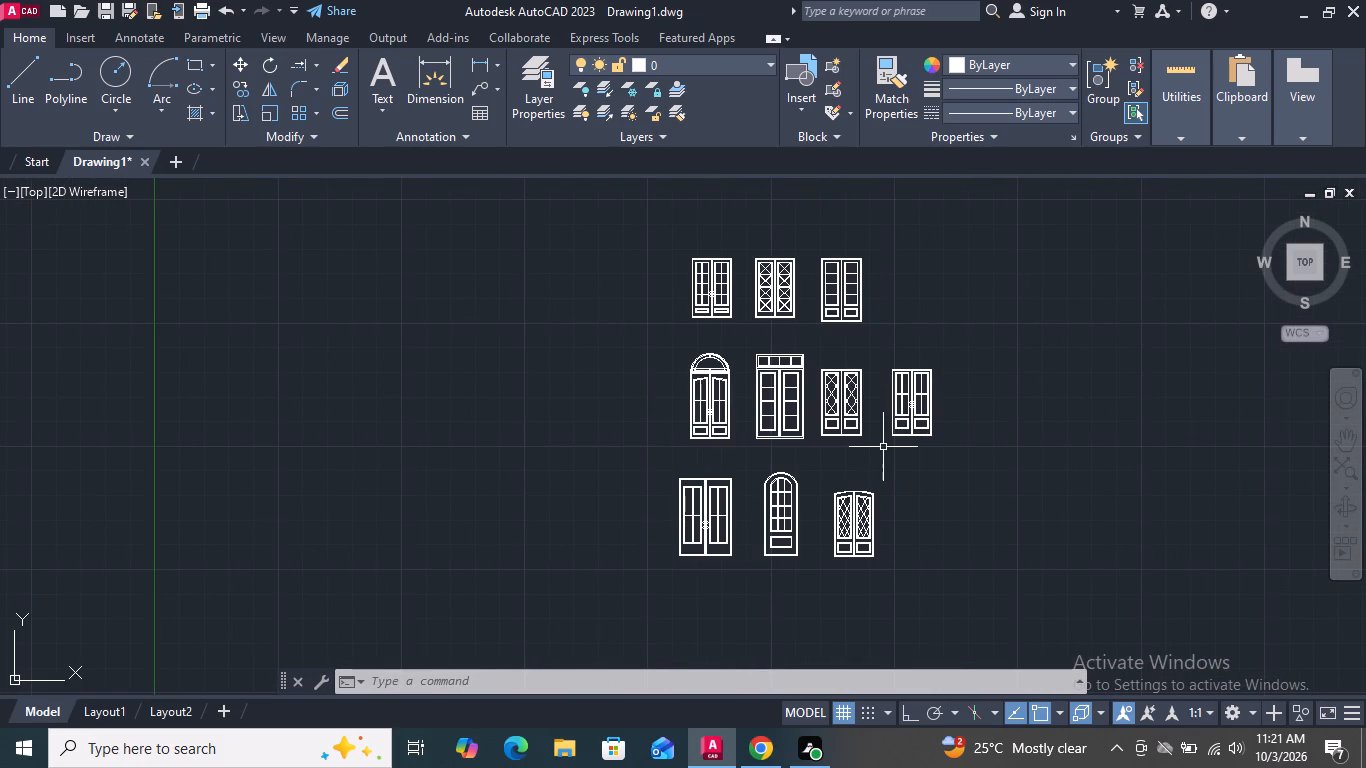
Define a multiline text box with a 6" text height below the first door of the top row.
scroll(883, 447, "up", 1)
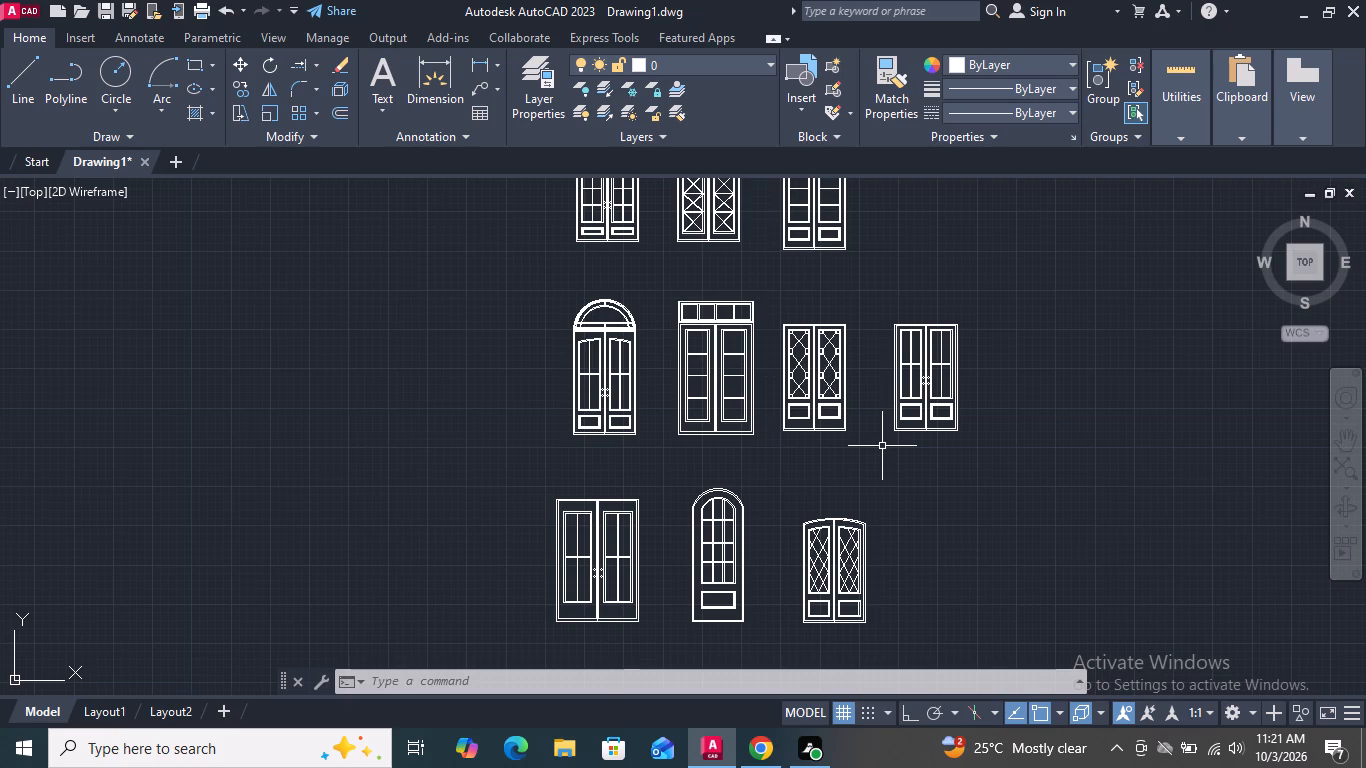
scroll(623, 230, "up", 3)
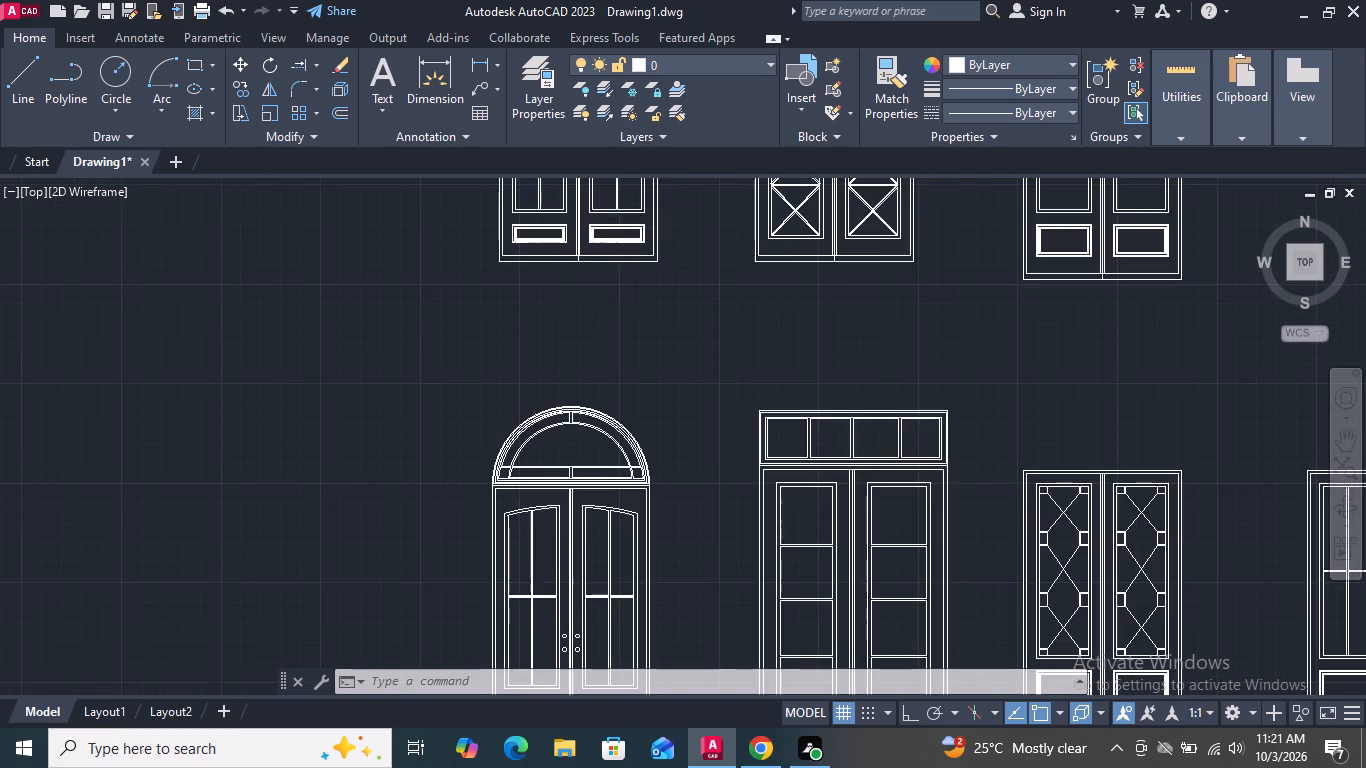
scroll(586, 299, "up", 1)
middle_click_drag(585, 299, 581, 380)
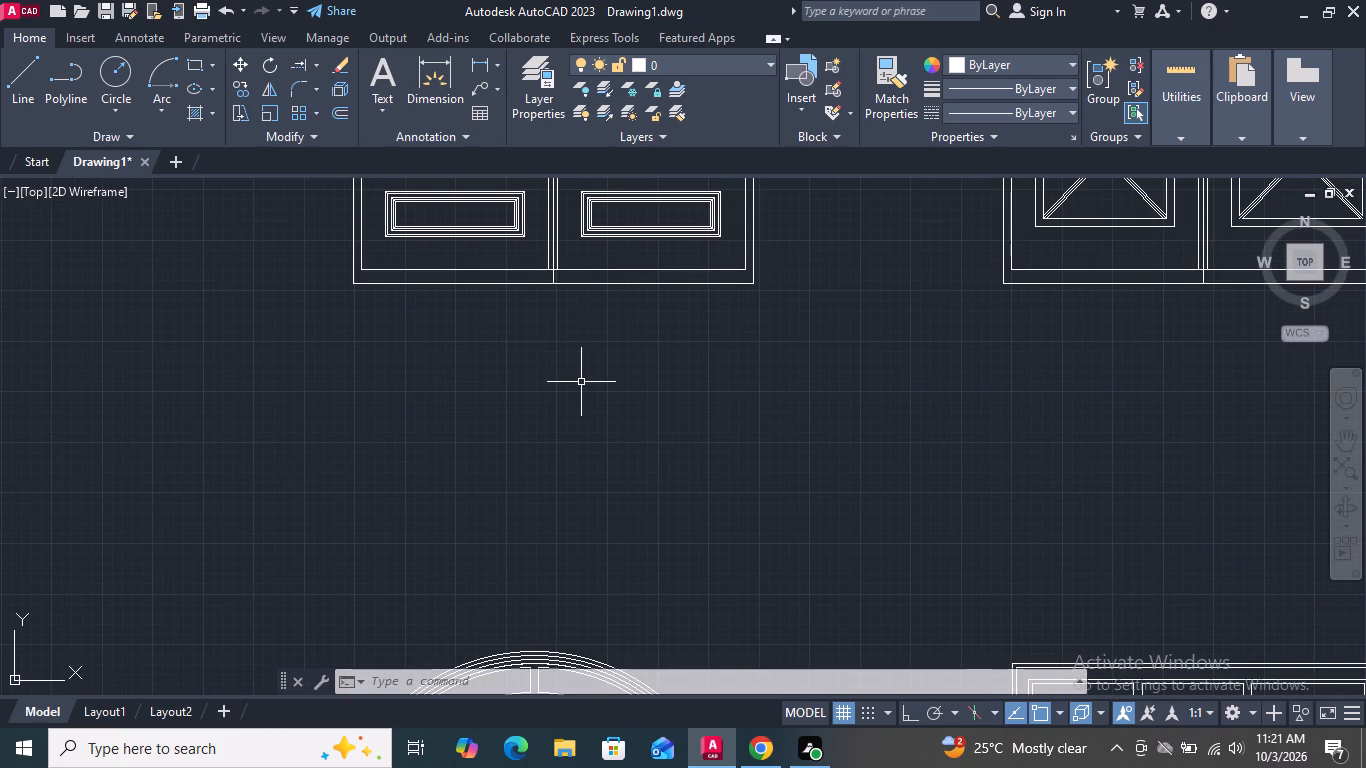
left_click(393, 117)
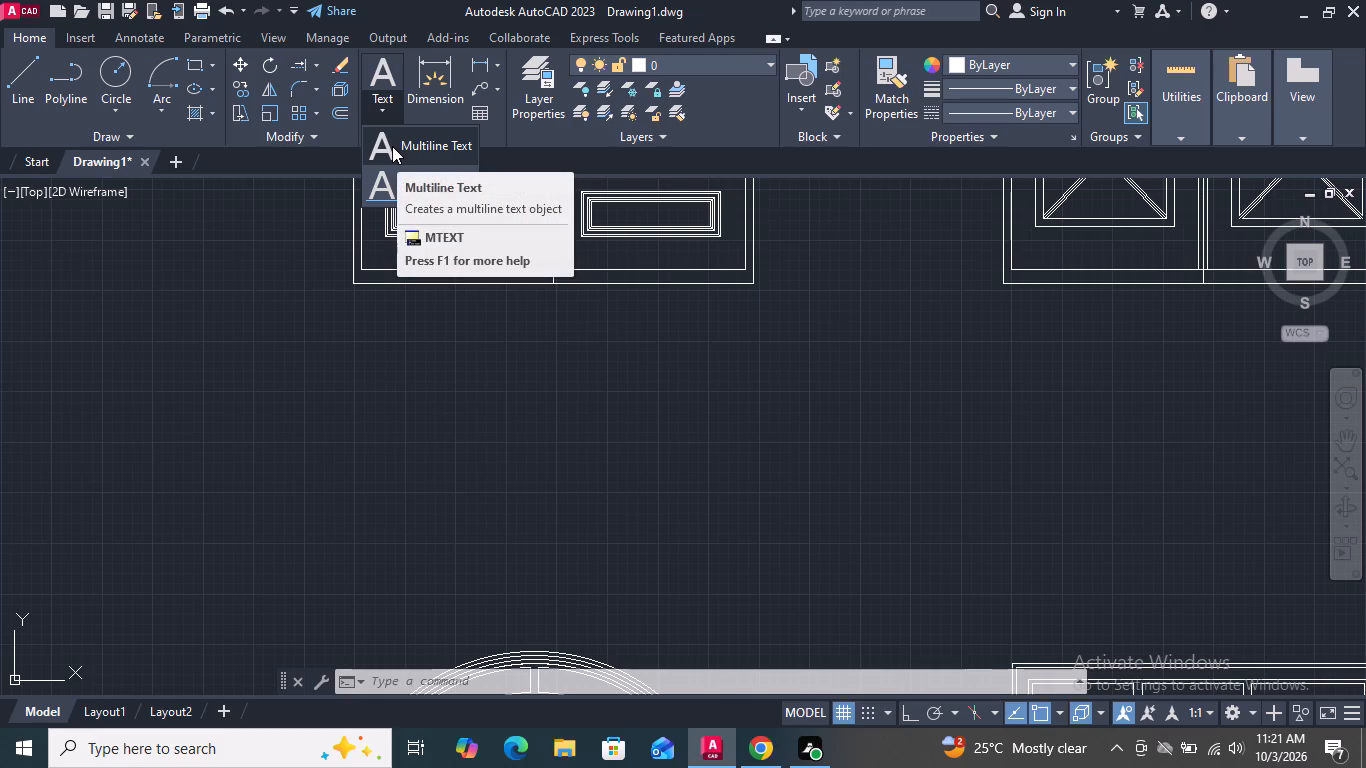
left_click(392, 146)
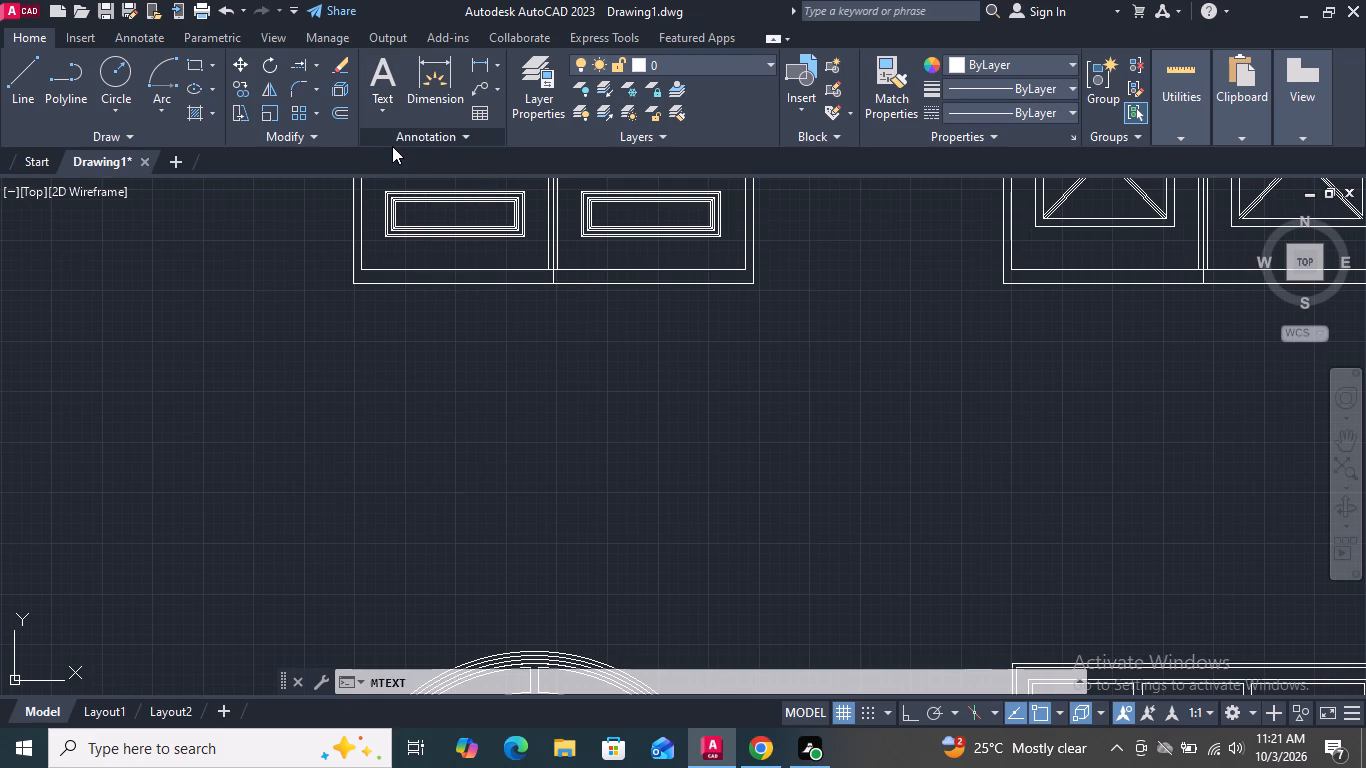
left_click(457, 435)
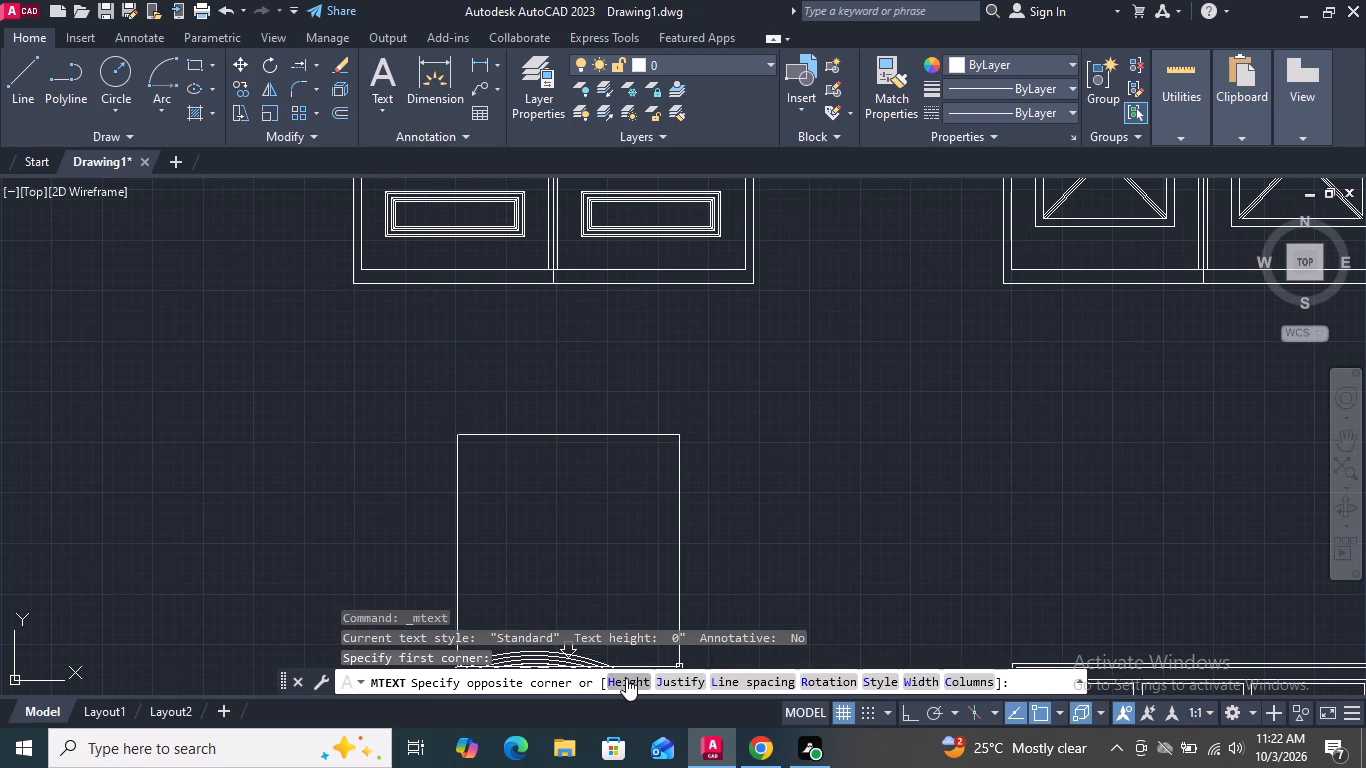
left_click(626, 678)
scroll(533, 445, "down", 1)
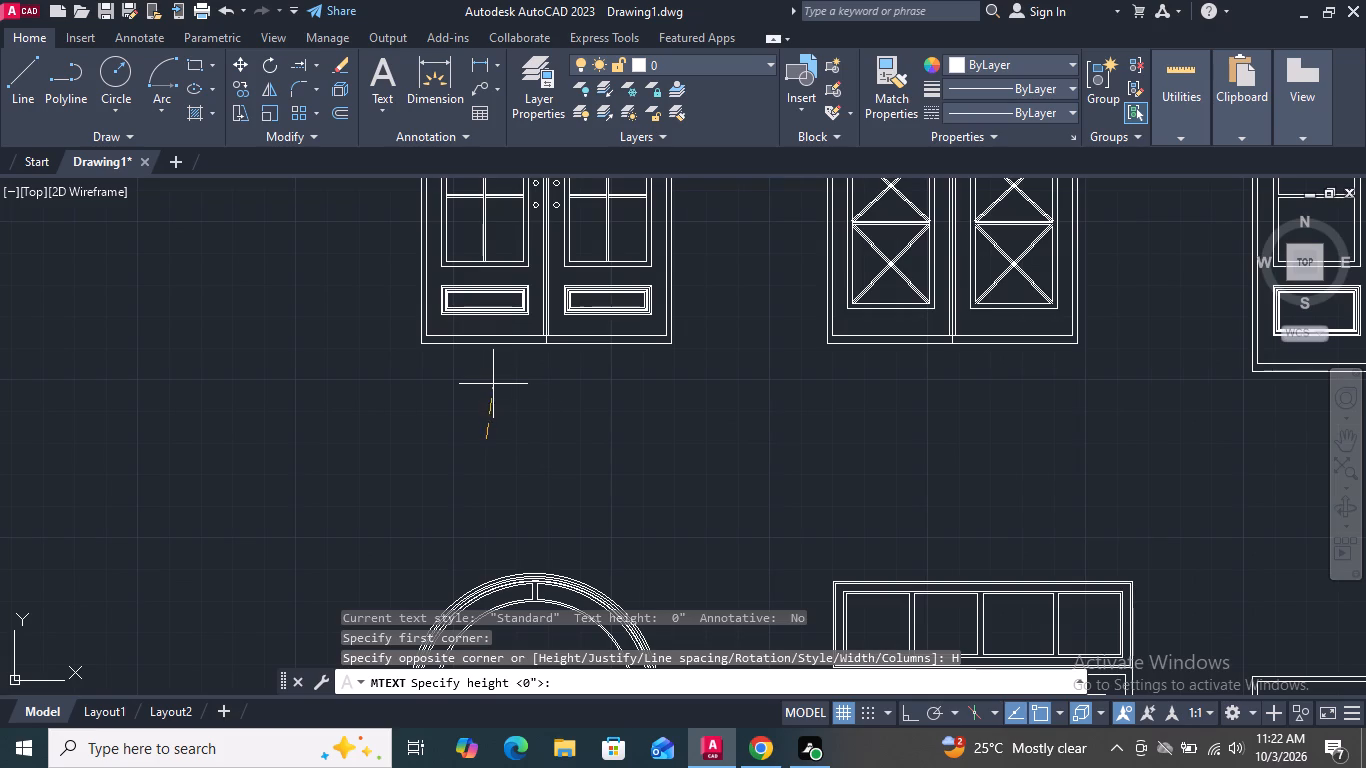
type("6\"")
key("Return")
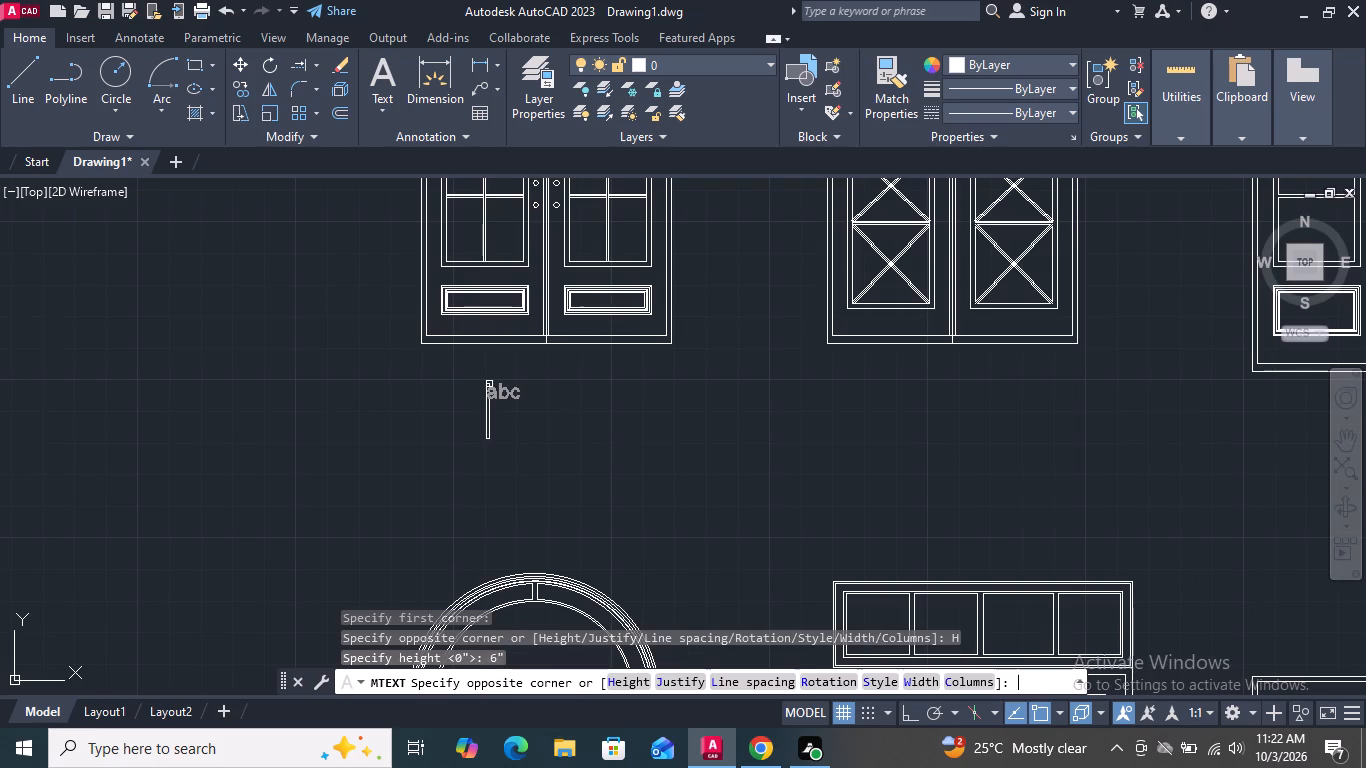
left_click(505, 382)
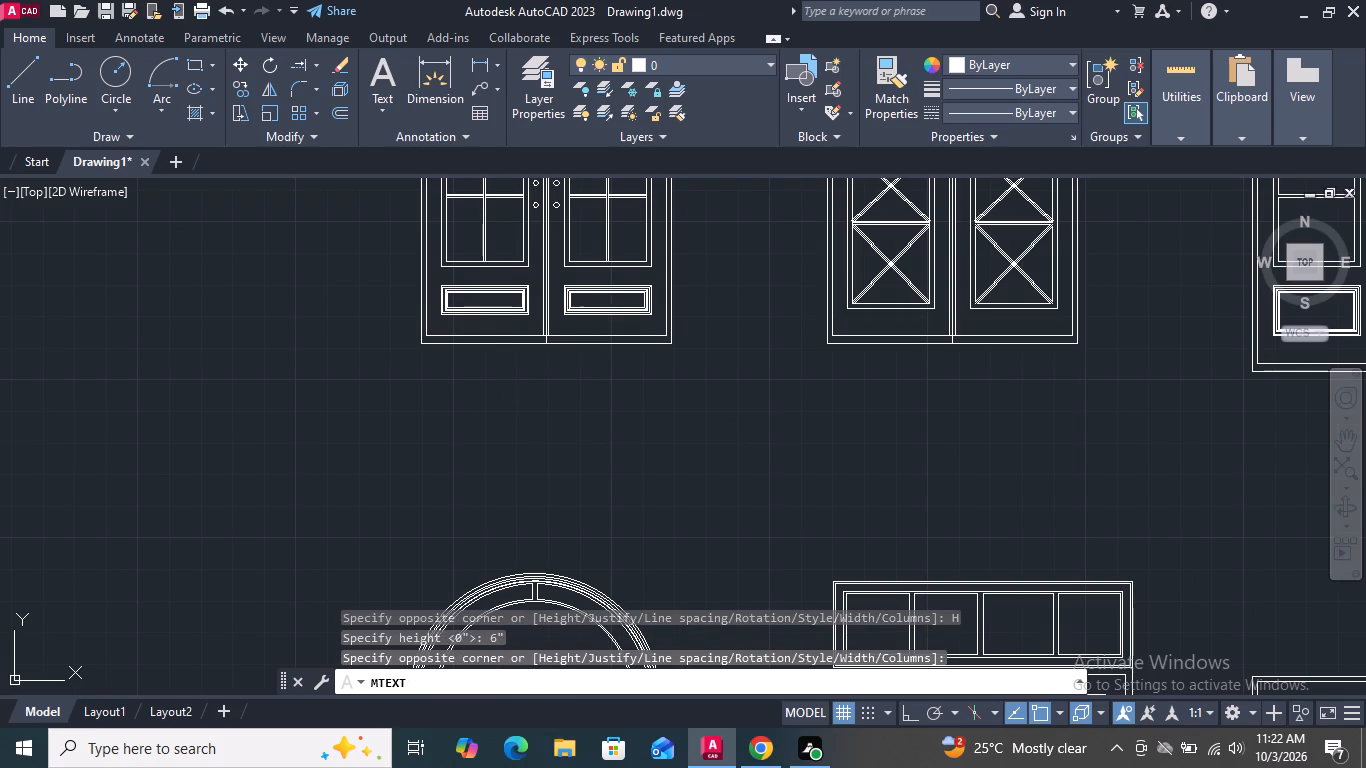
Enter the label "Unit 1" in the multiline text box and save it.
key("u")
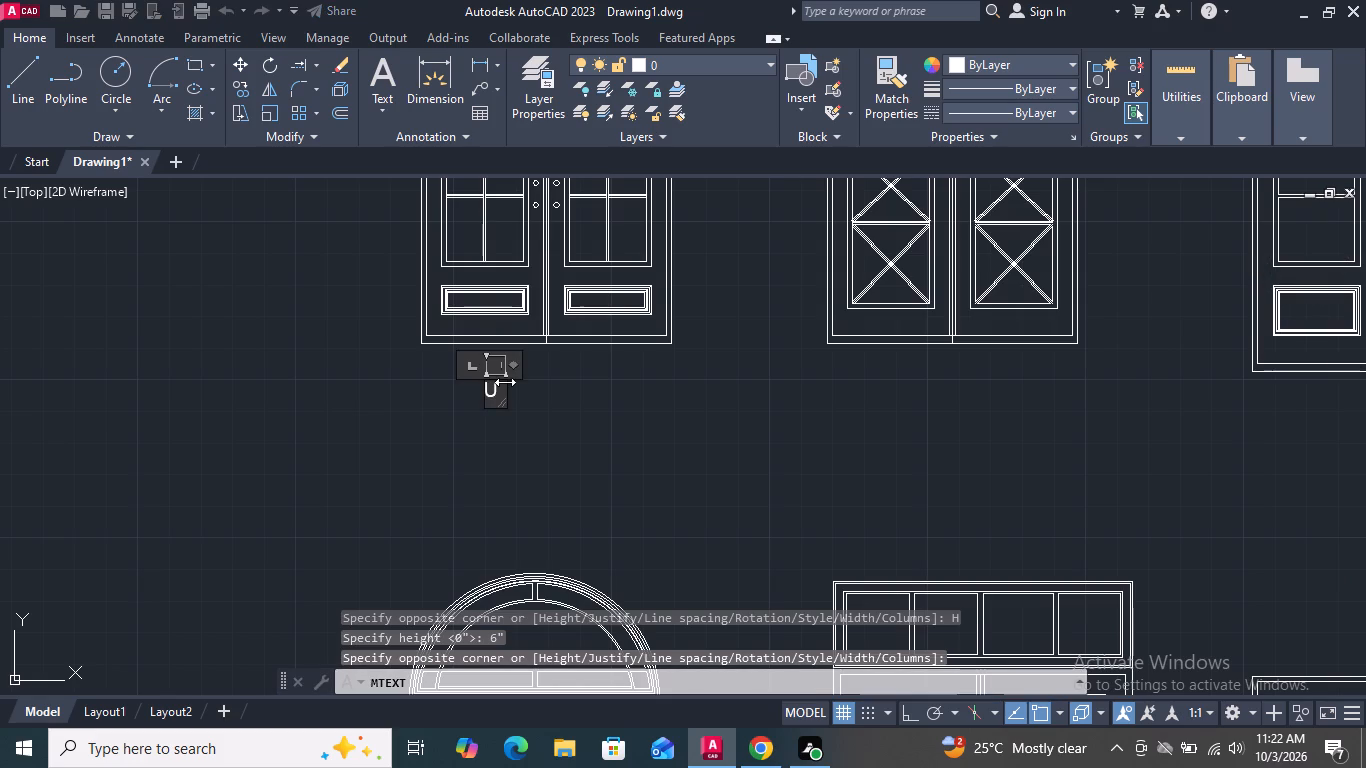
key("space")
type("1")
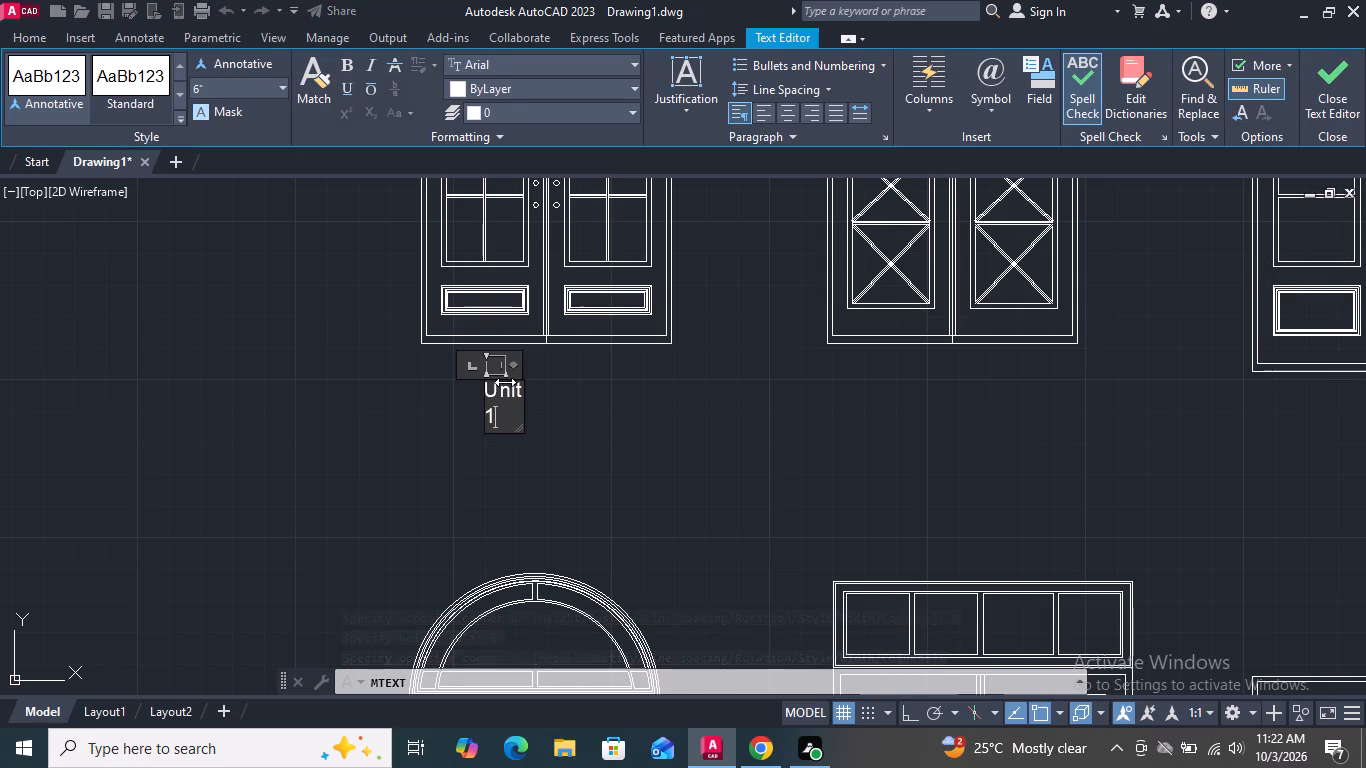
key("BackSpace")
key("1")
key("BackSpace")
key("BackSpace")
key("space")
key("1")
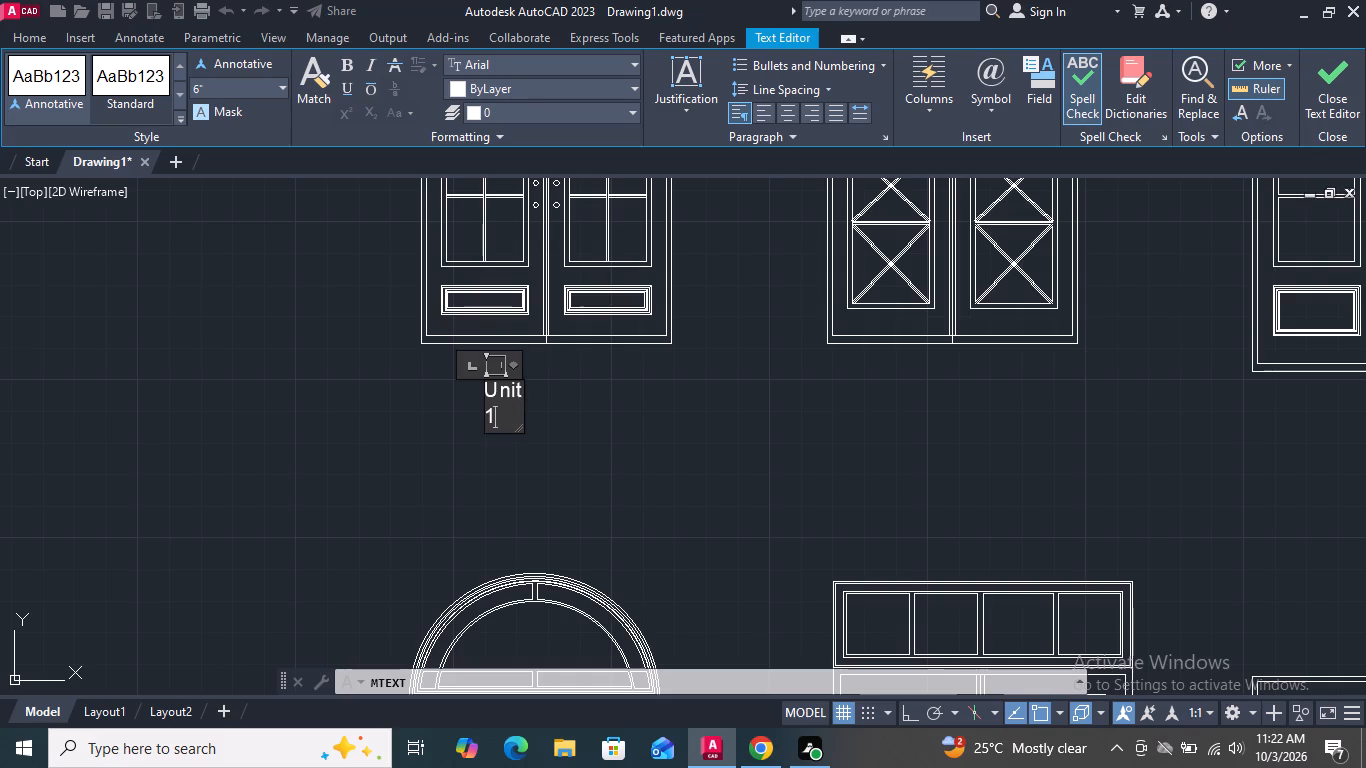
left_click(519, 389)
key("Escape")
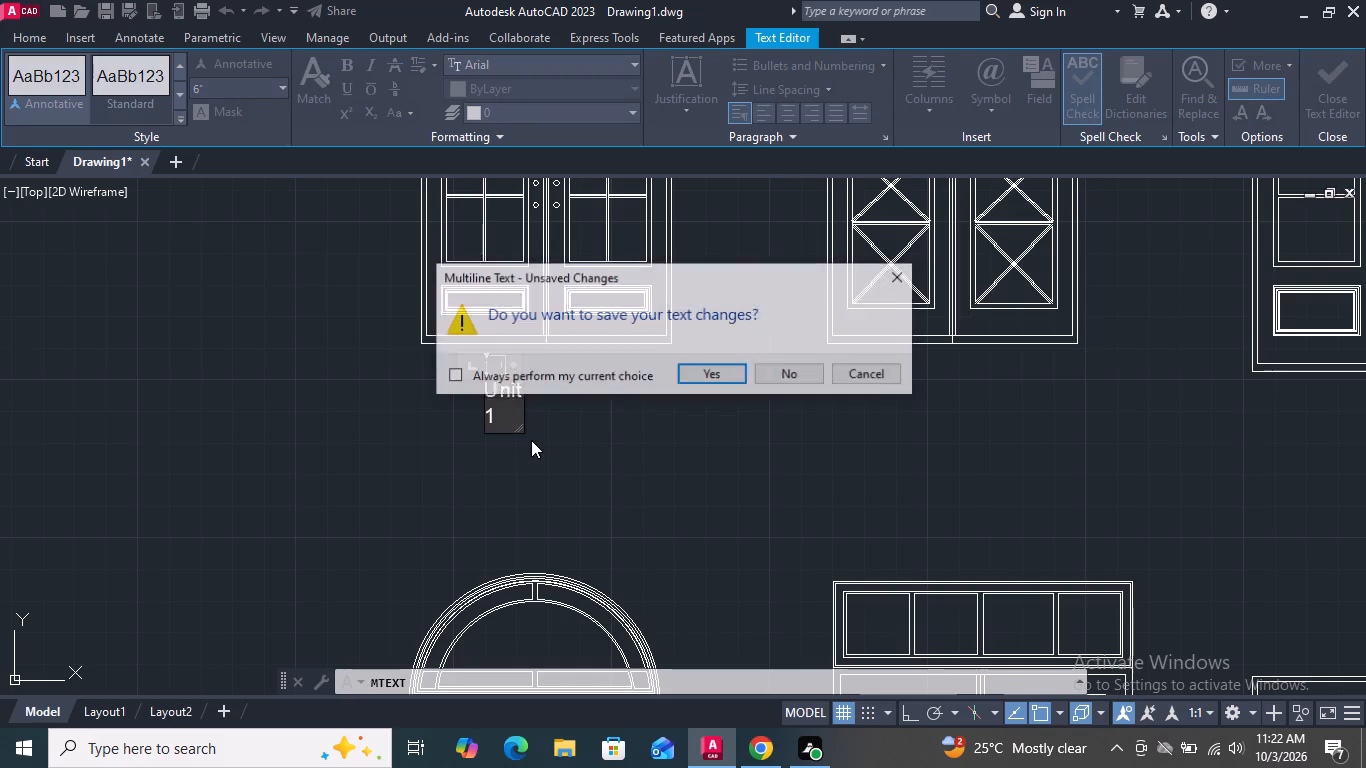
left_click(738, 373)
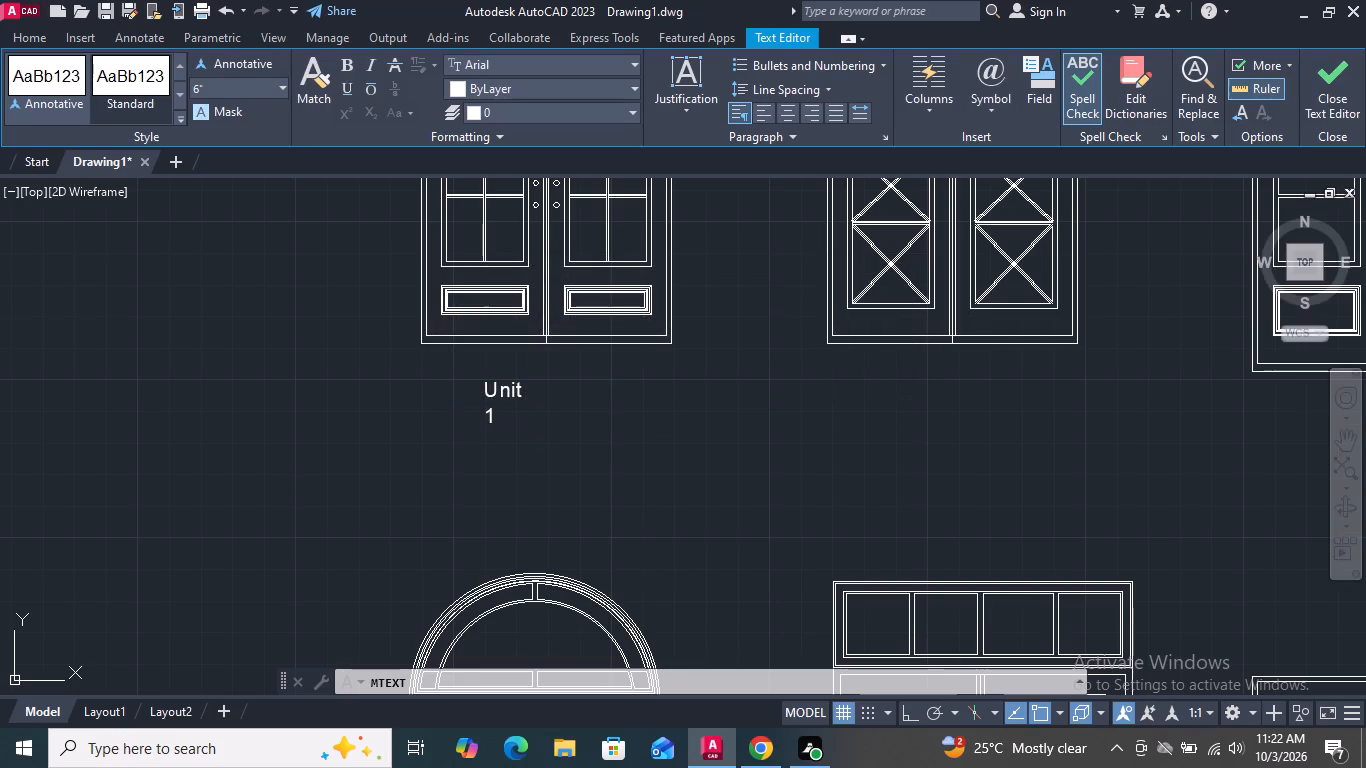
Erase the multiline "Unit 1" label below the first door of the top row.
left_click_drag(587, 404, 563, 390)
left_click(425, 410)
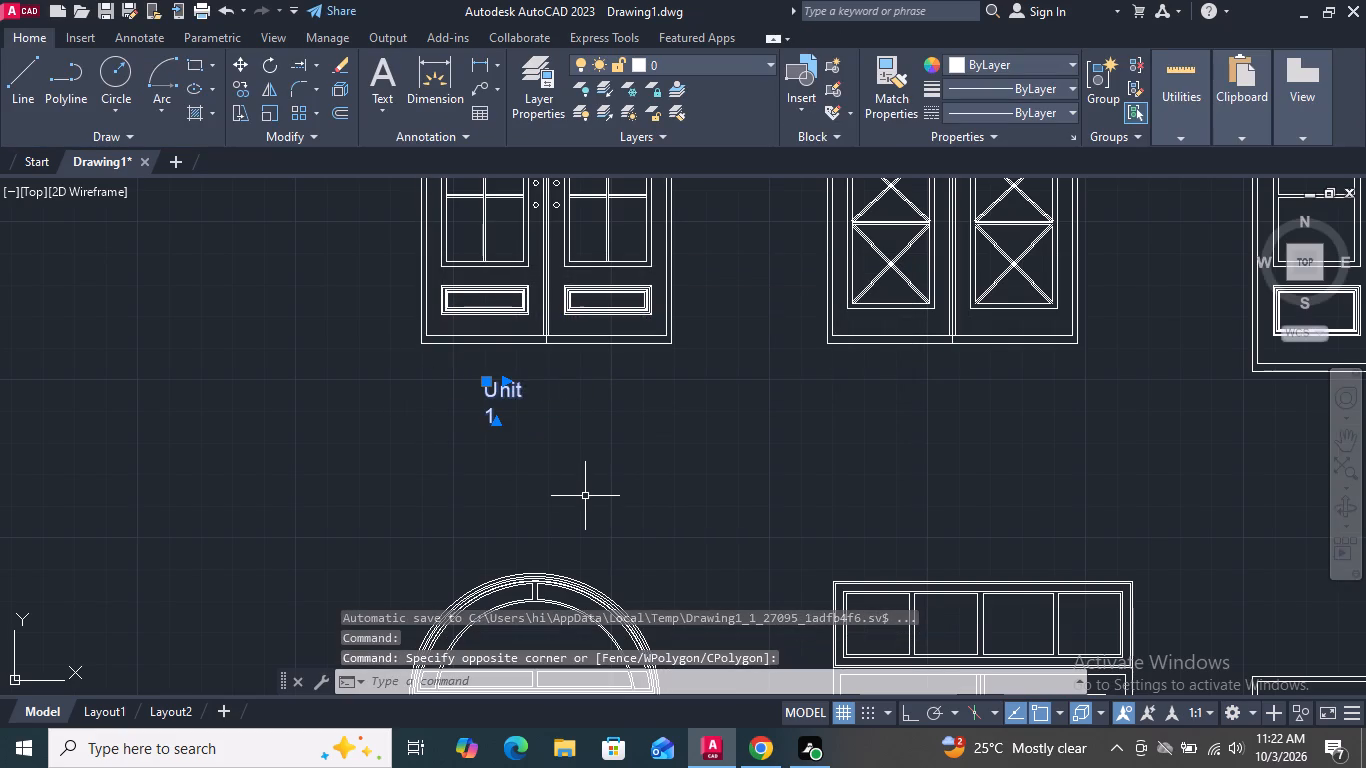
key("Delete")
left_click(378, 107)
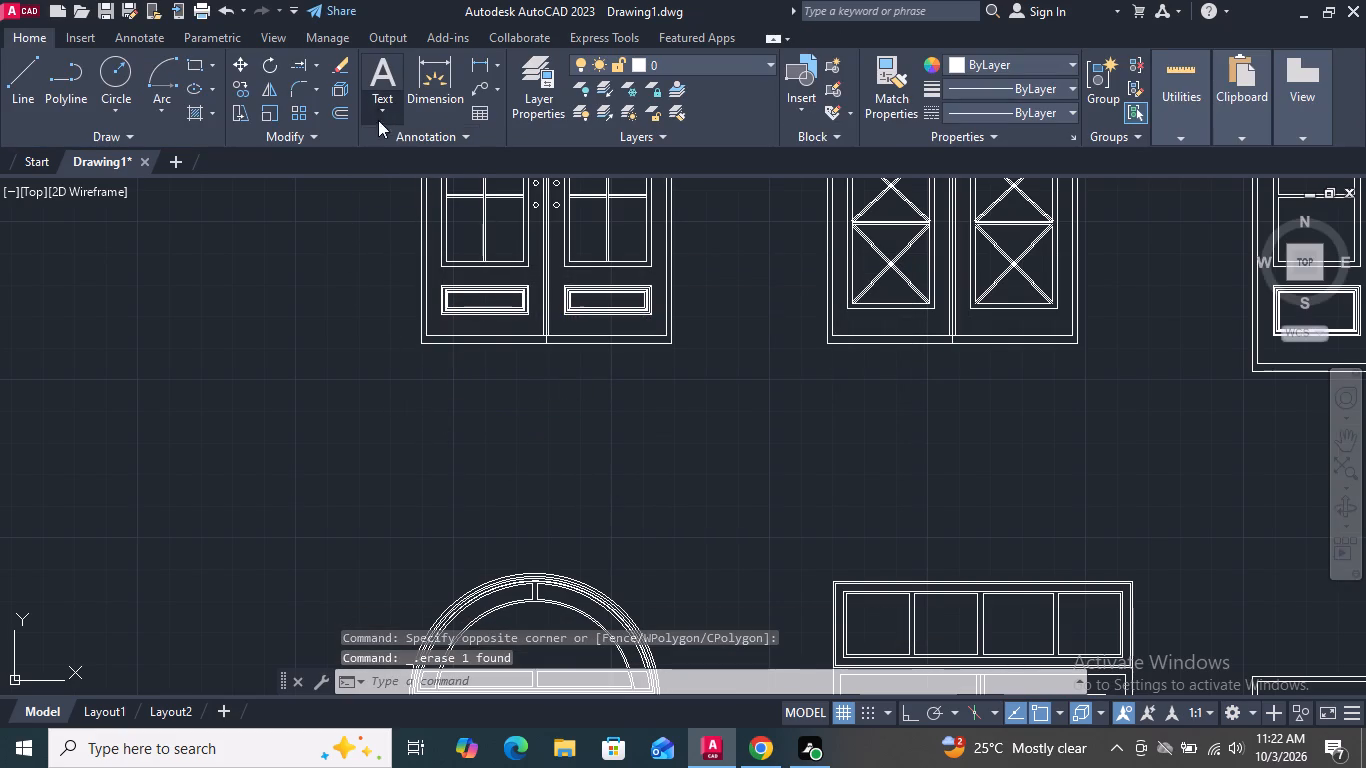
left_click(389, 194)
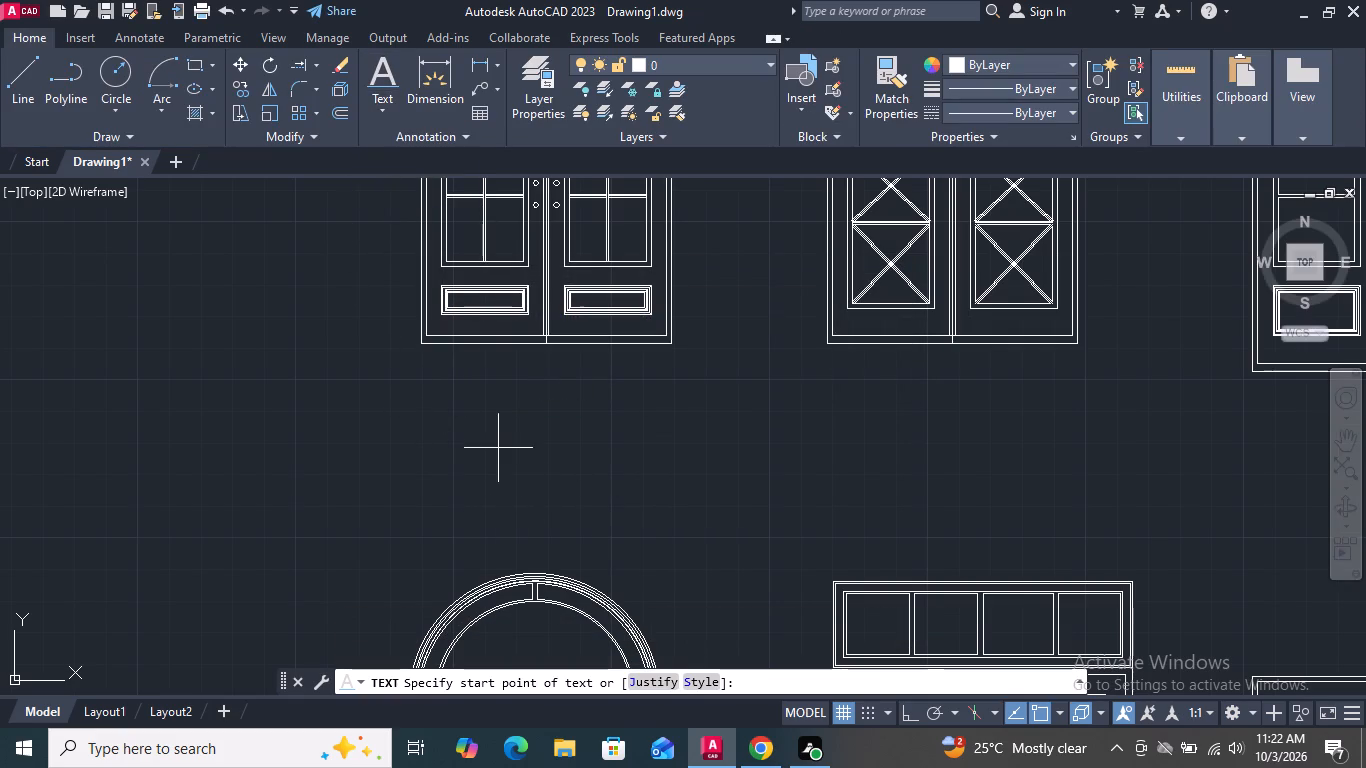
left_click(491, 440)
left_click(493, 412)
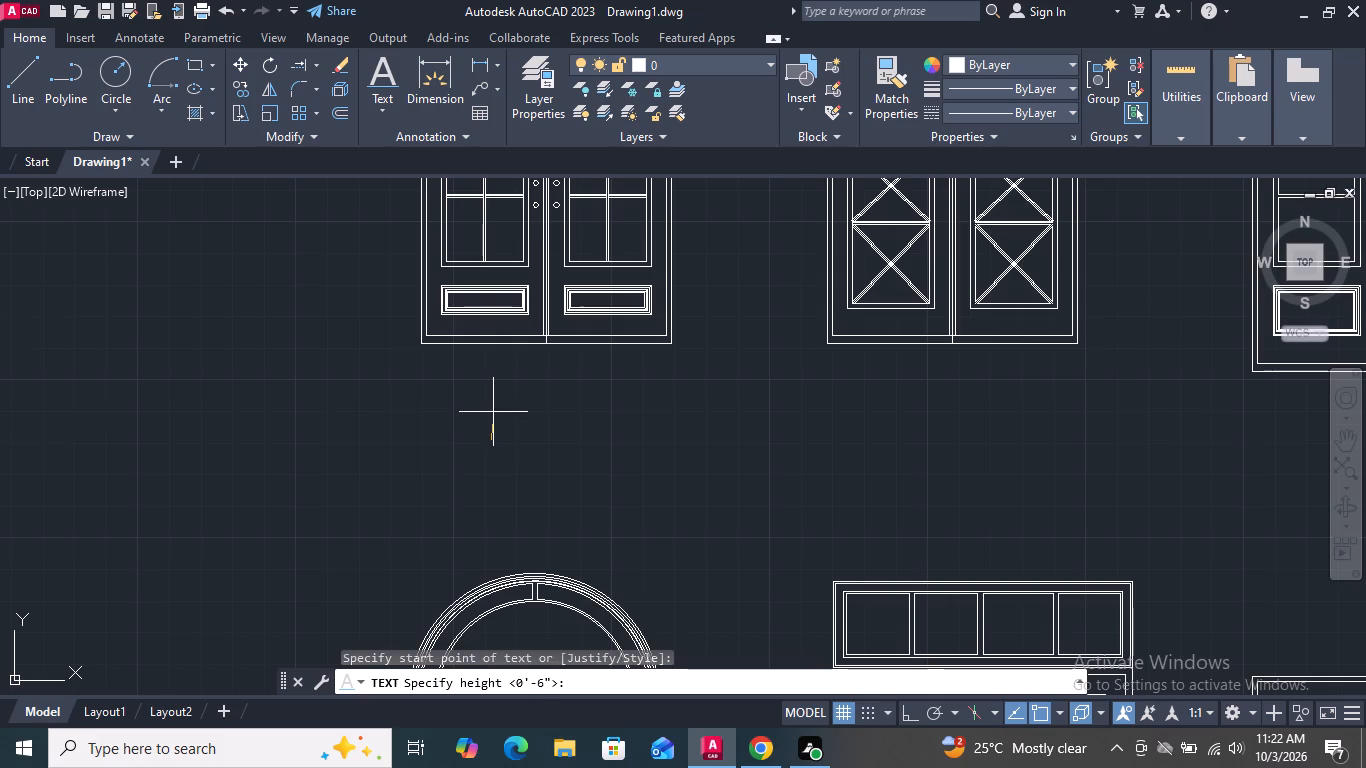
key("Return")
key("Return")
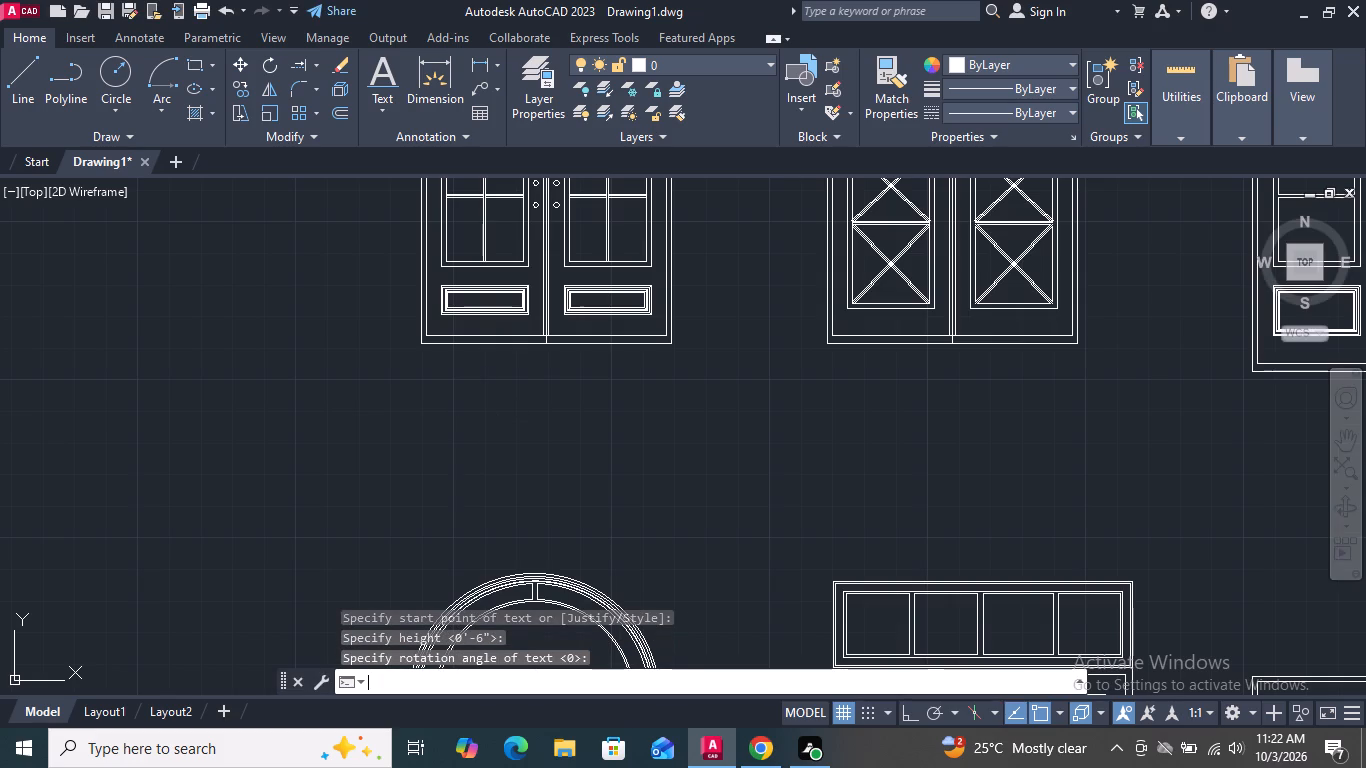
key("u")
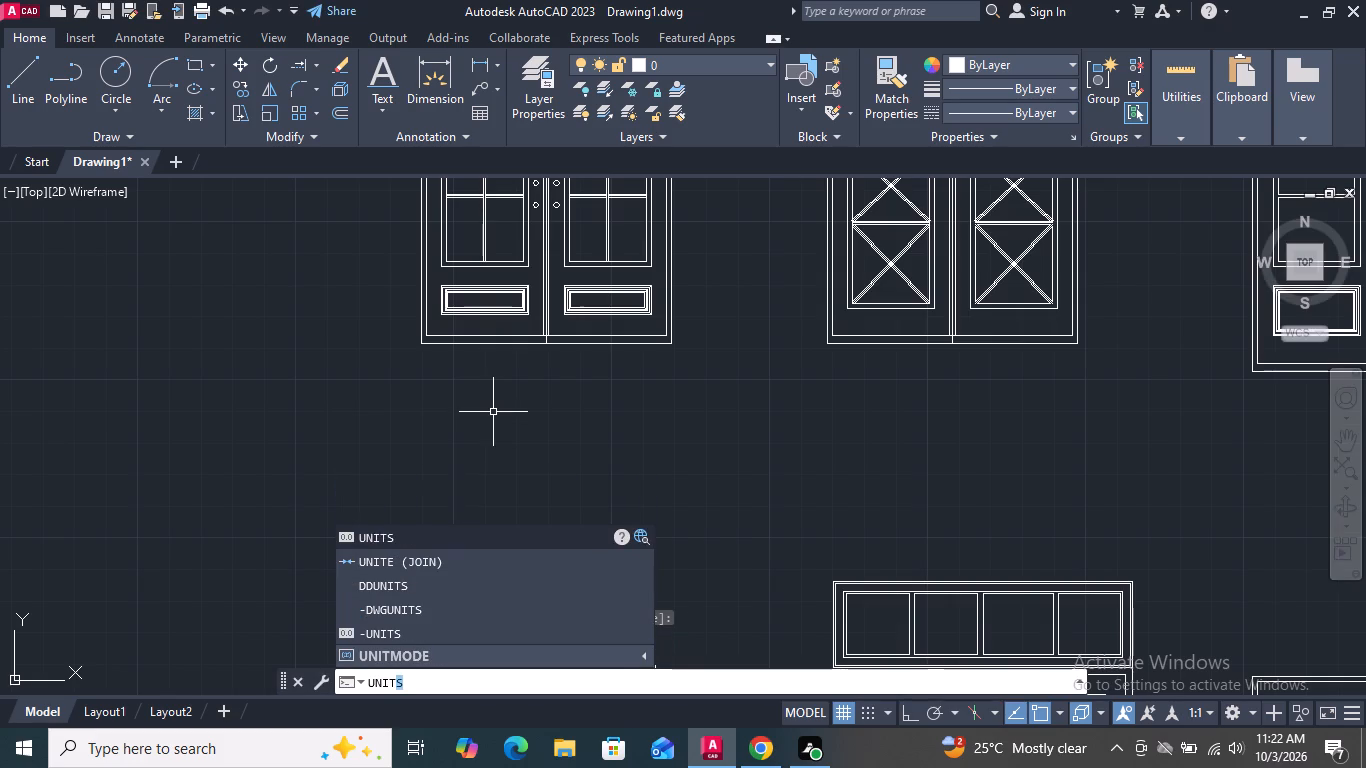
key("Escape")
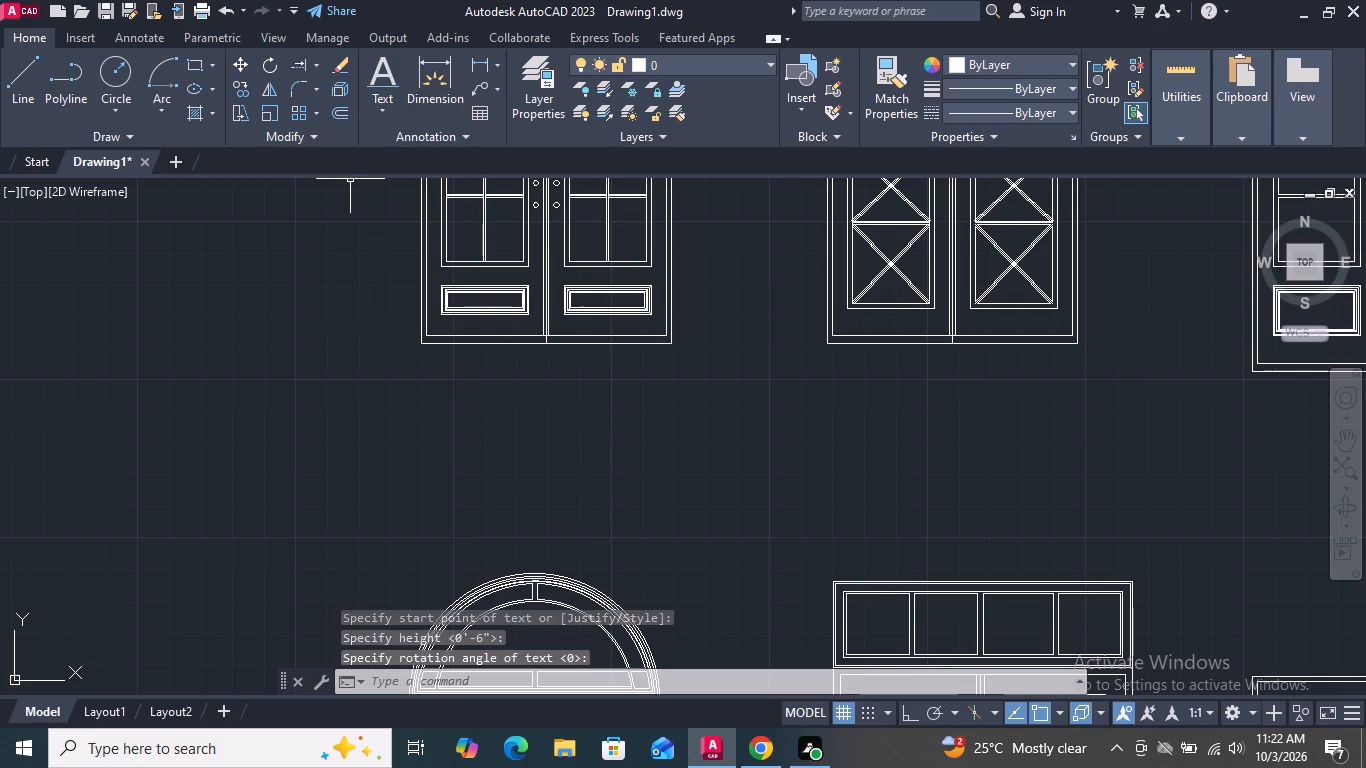
Place the single-line text "Unit 1" at 6" height below the first door of the top row.
left_click(373, 99)
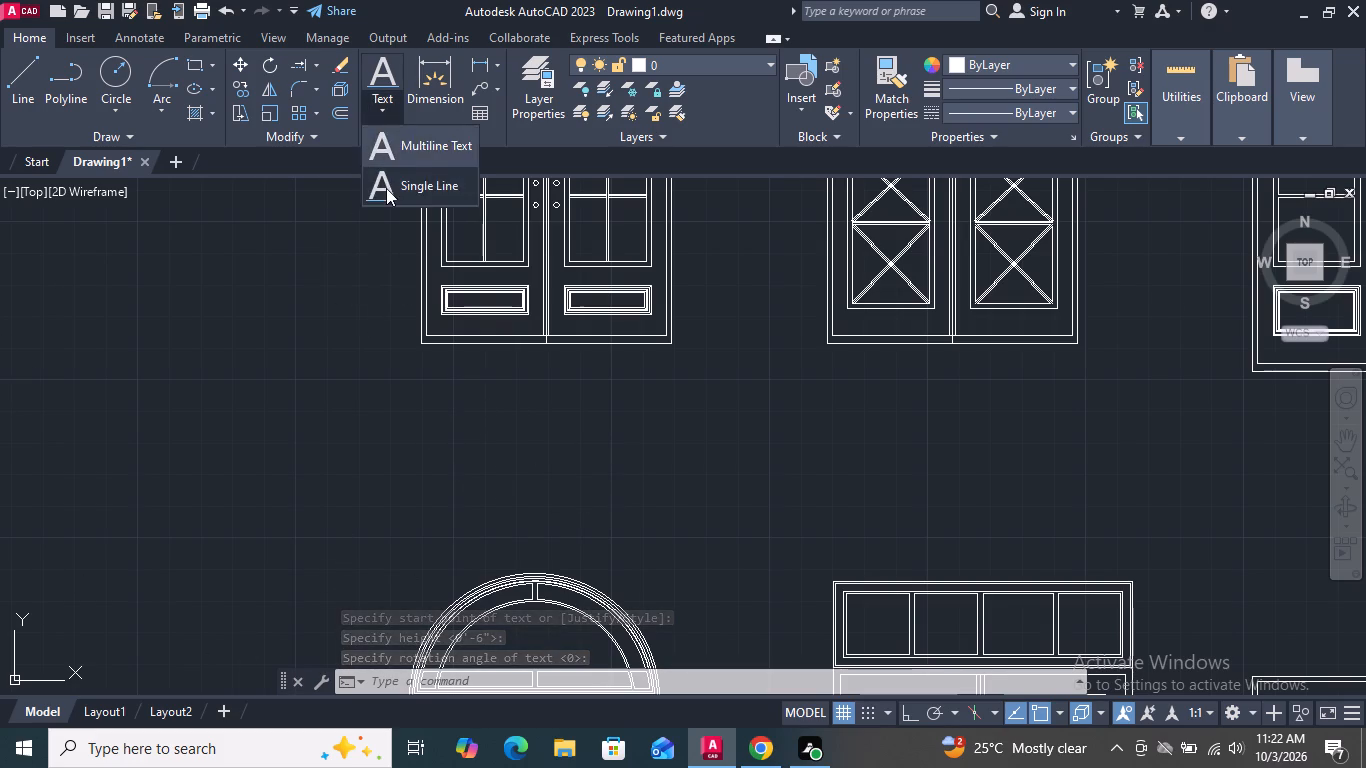
left_click(386, 188)
left_click(490, 419)
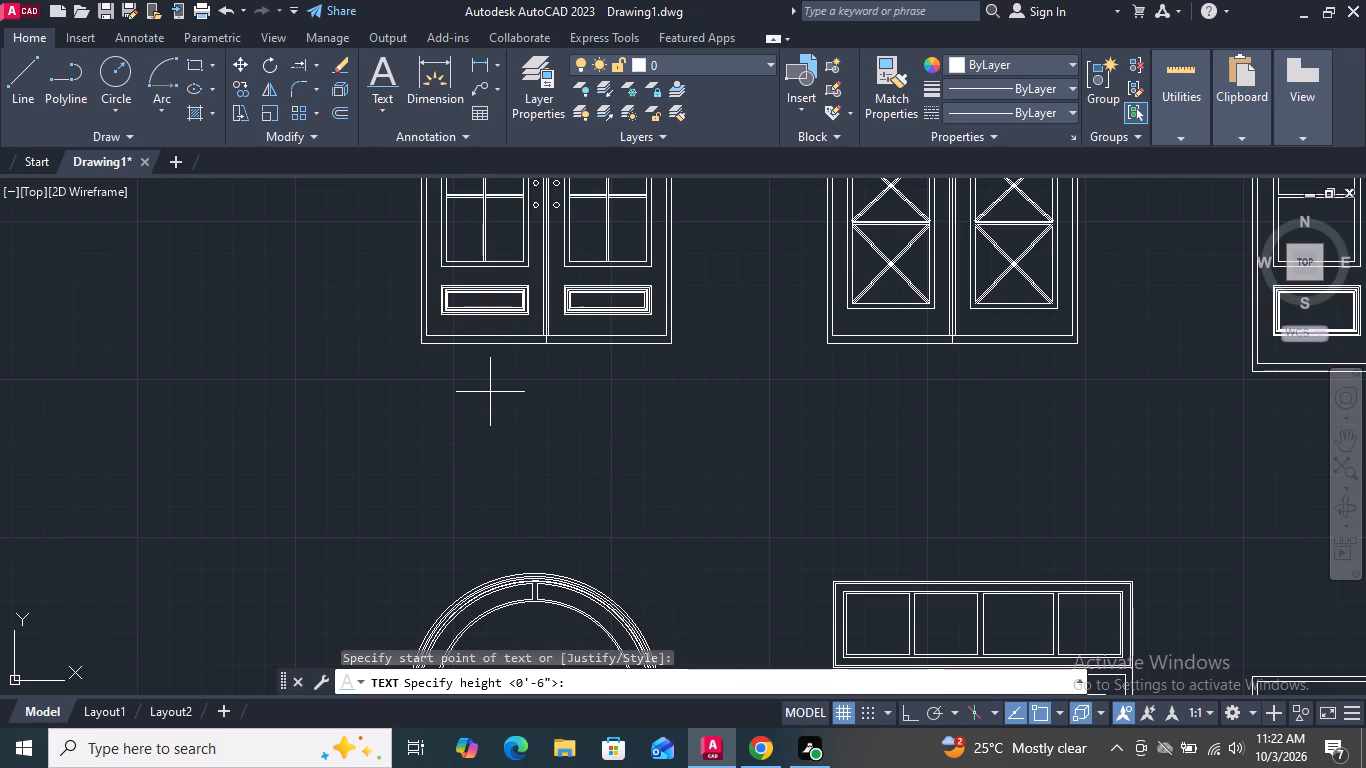
key("Return")
left_click(490, 392)
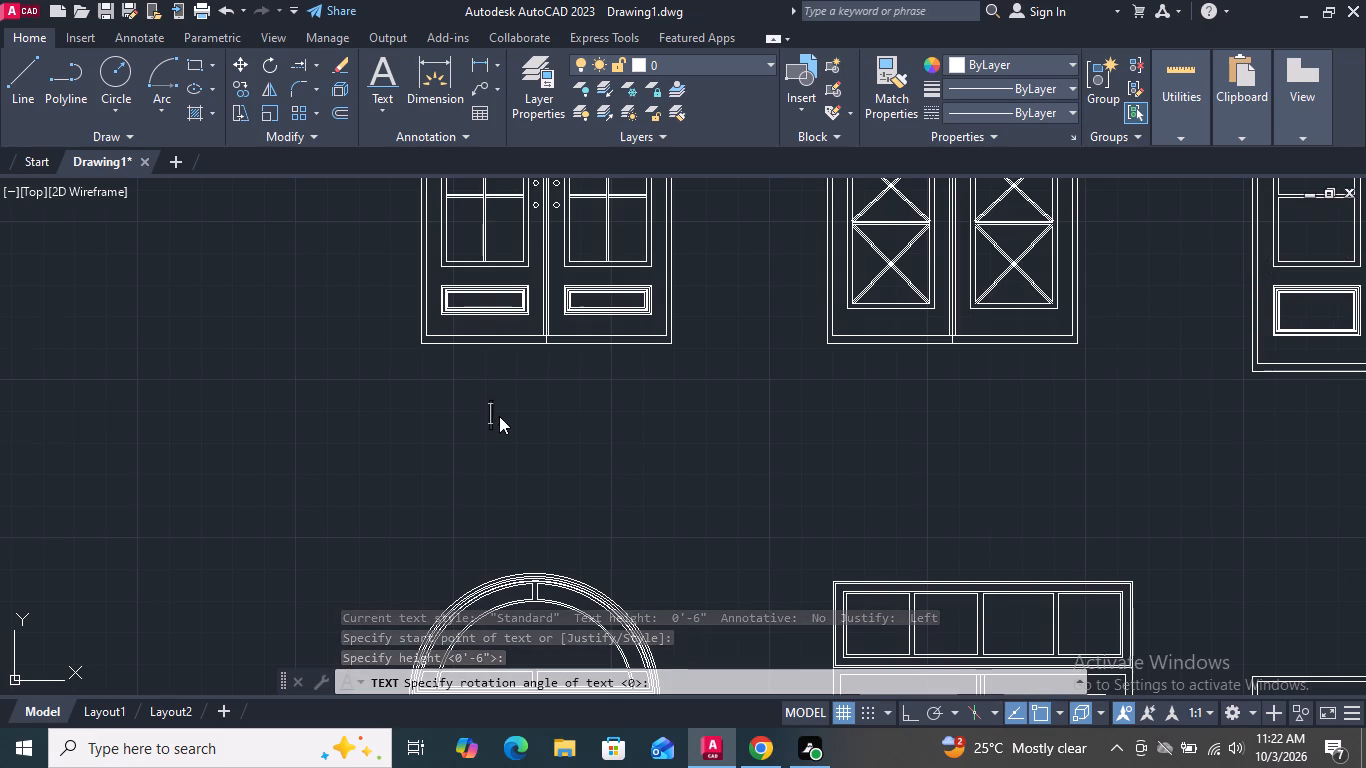
key("u")
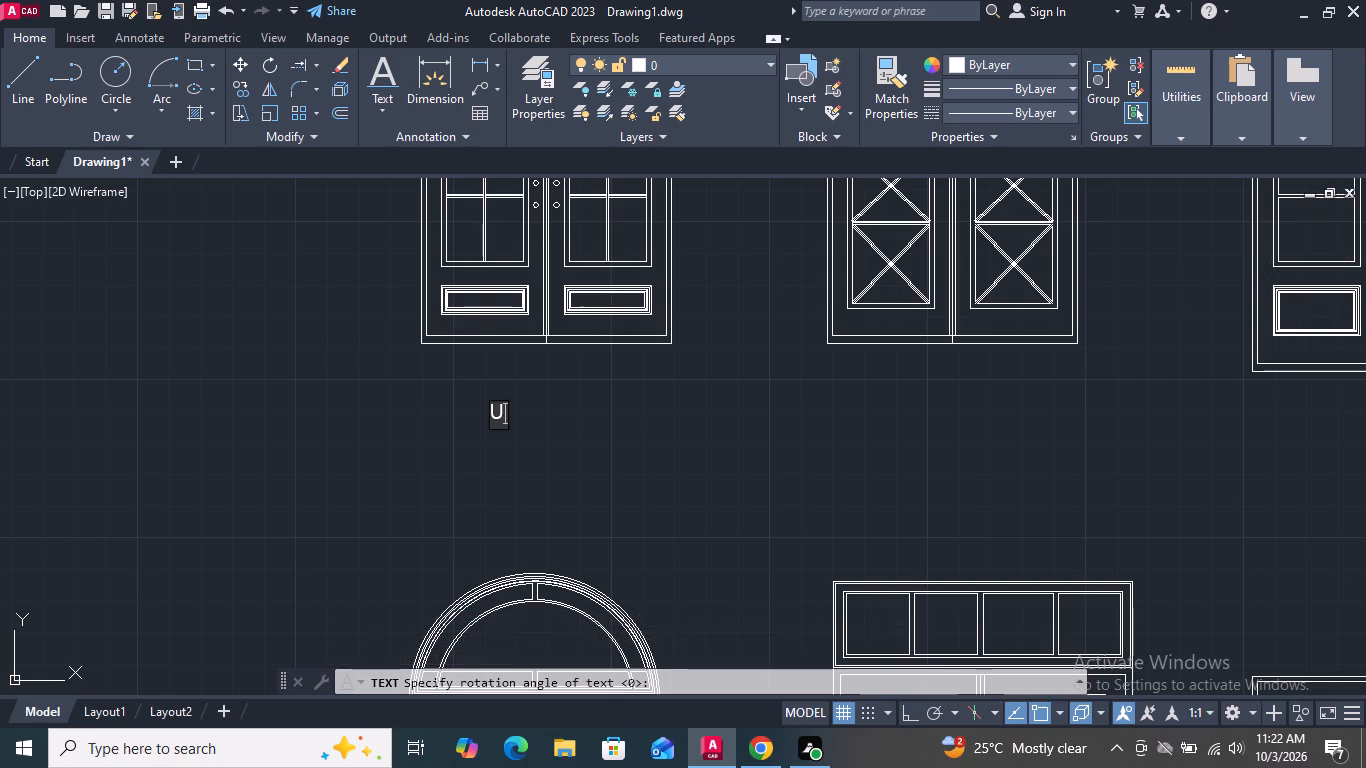
type("nit 1")
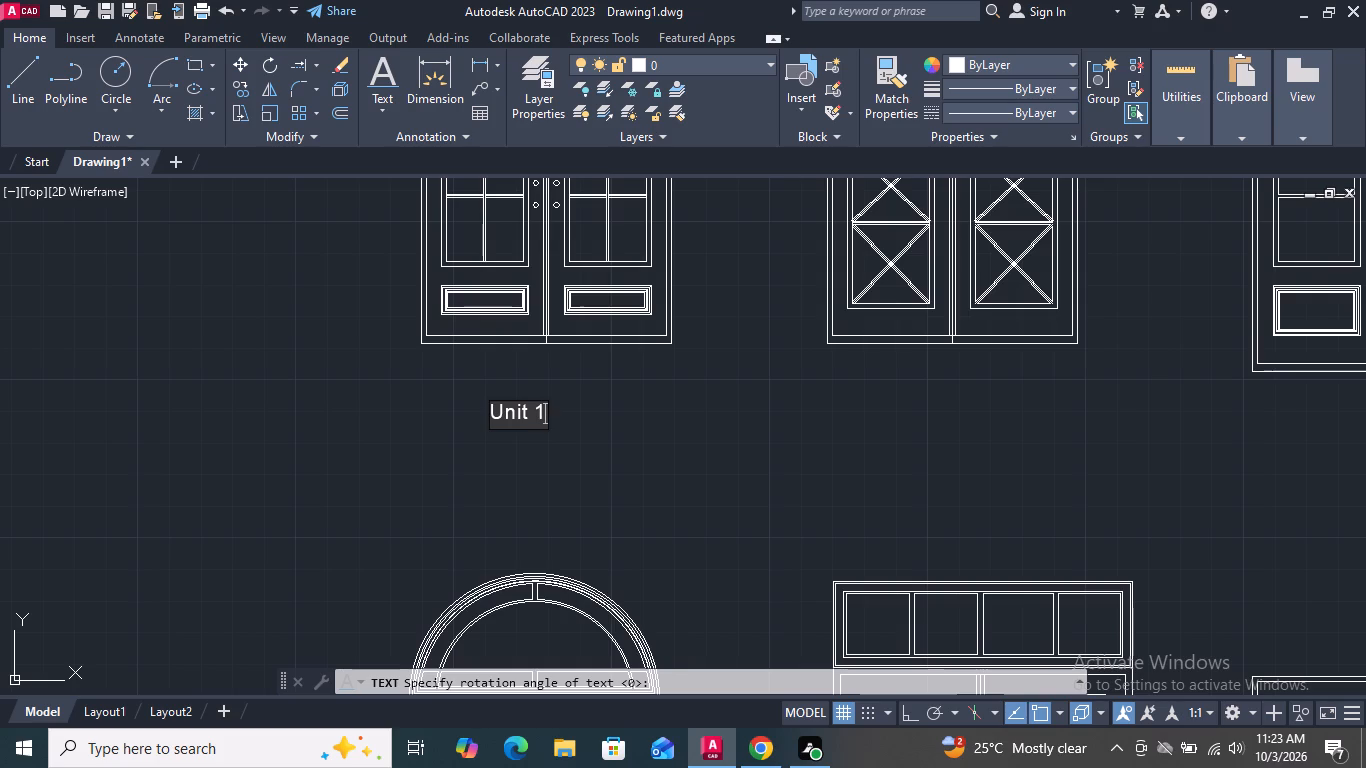
key("Return")
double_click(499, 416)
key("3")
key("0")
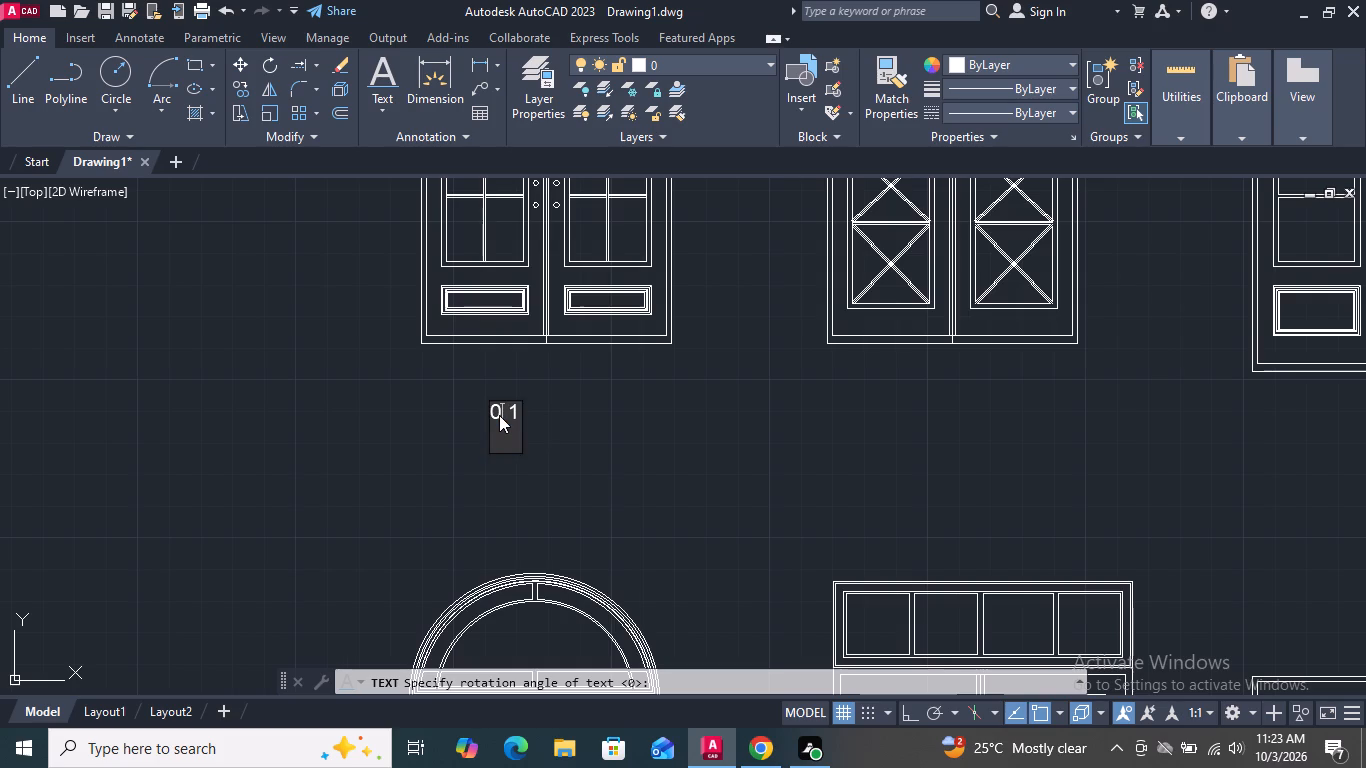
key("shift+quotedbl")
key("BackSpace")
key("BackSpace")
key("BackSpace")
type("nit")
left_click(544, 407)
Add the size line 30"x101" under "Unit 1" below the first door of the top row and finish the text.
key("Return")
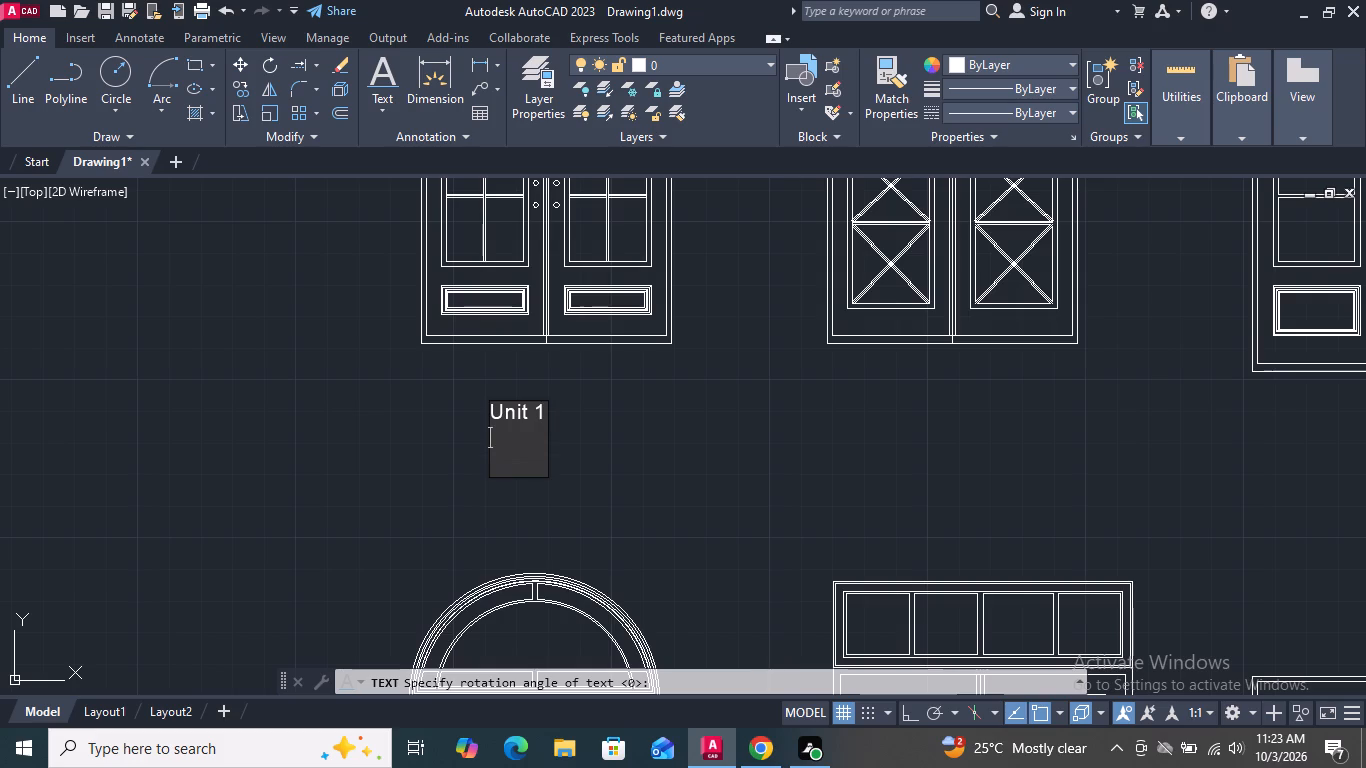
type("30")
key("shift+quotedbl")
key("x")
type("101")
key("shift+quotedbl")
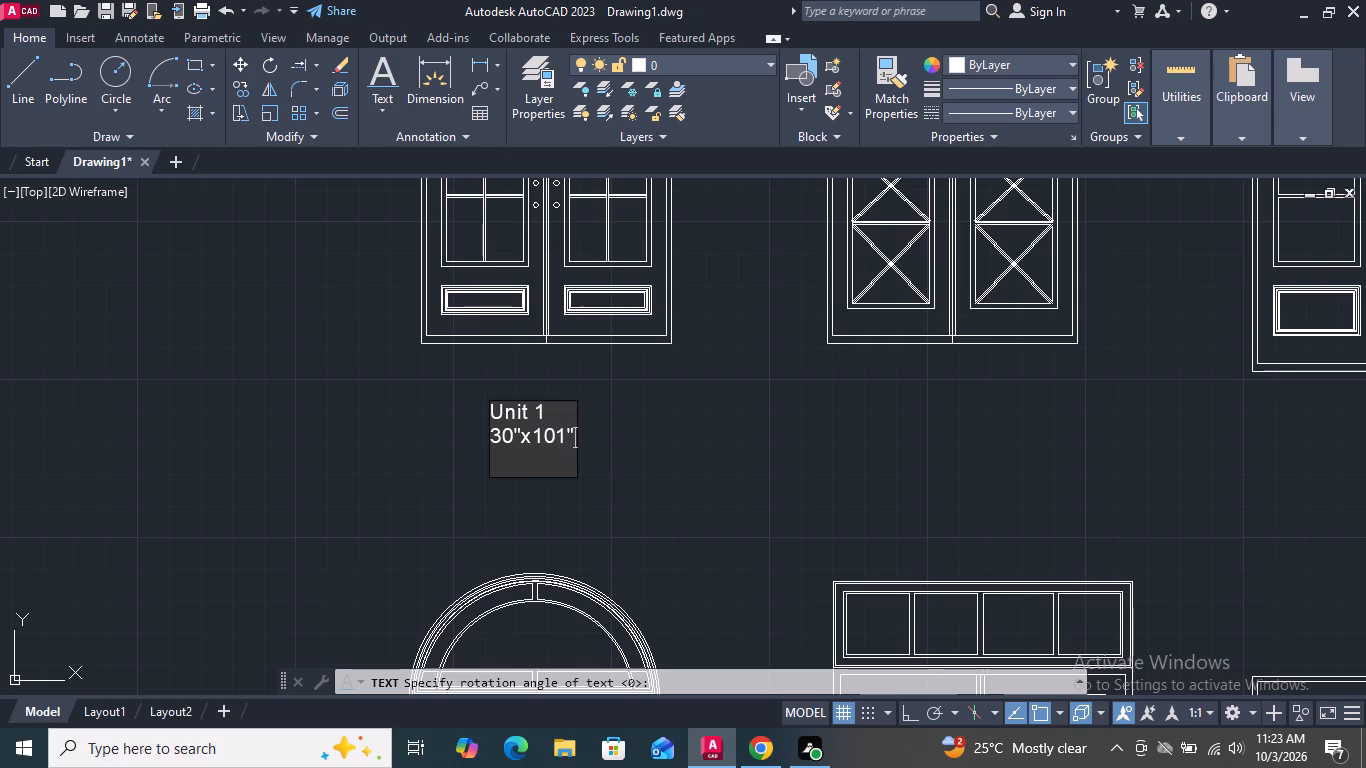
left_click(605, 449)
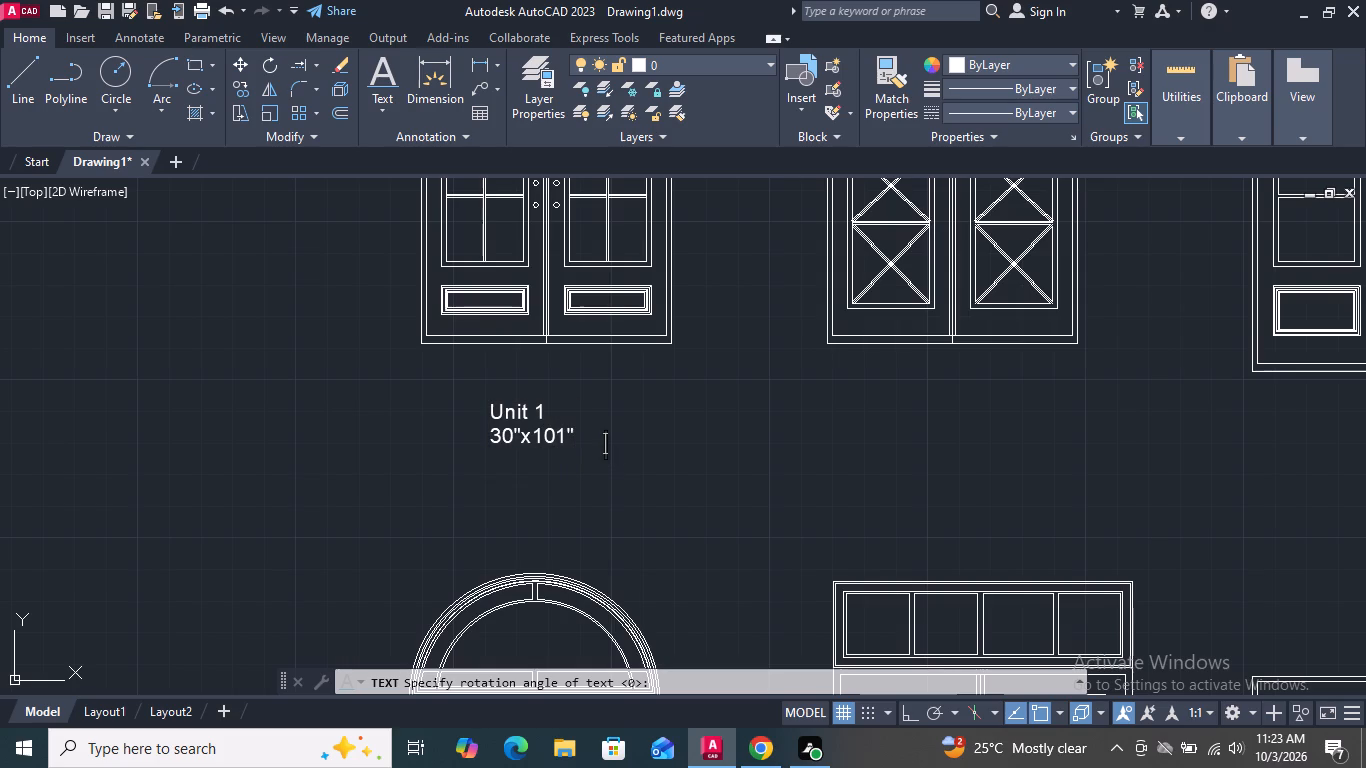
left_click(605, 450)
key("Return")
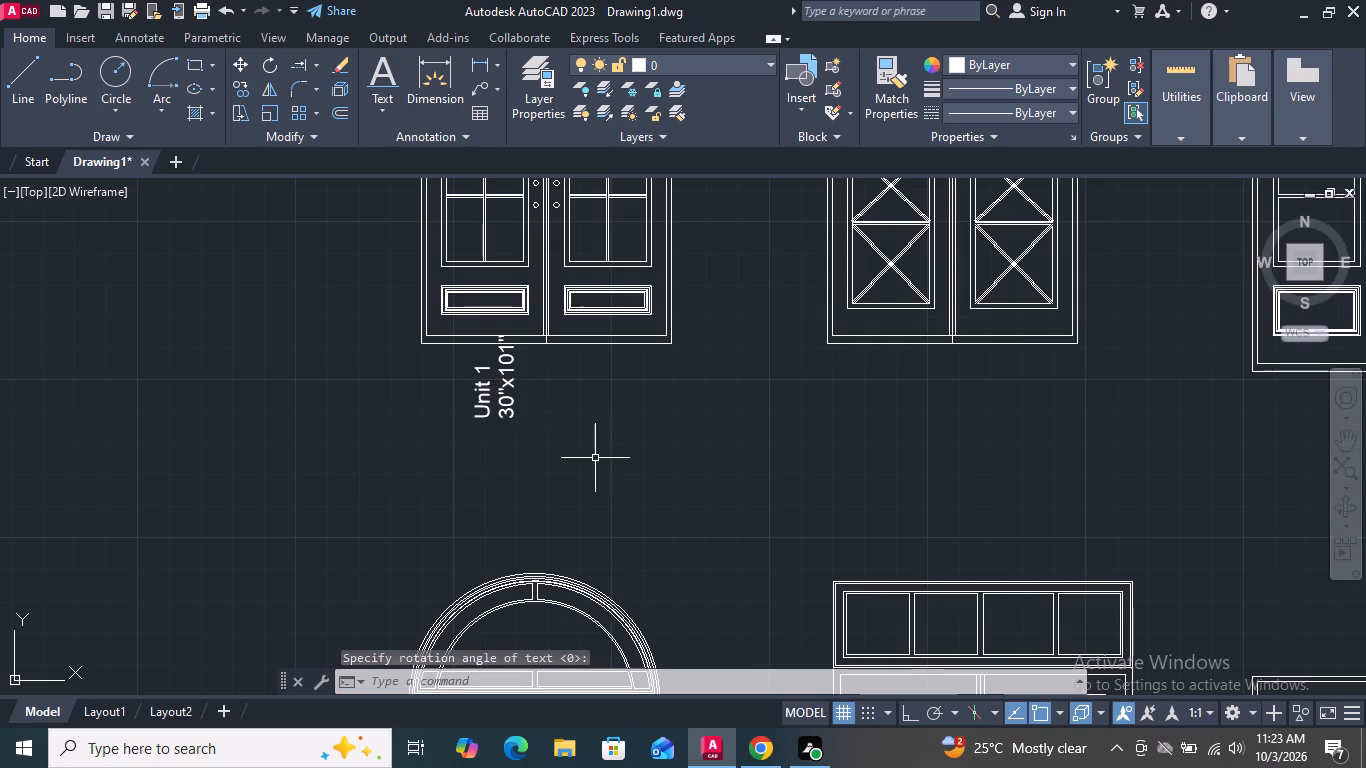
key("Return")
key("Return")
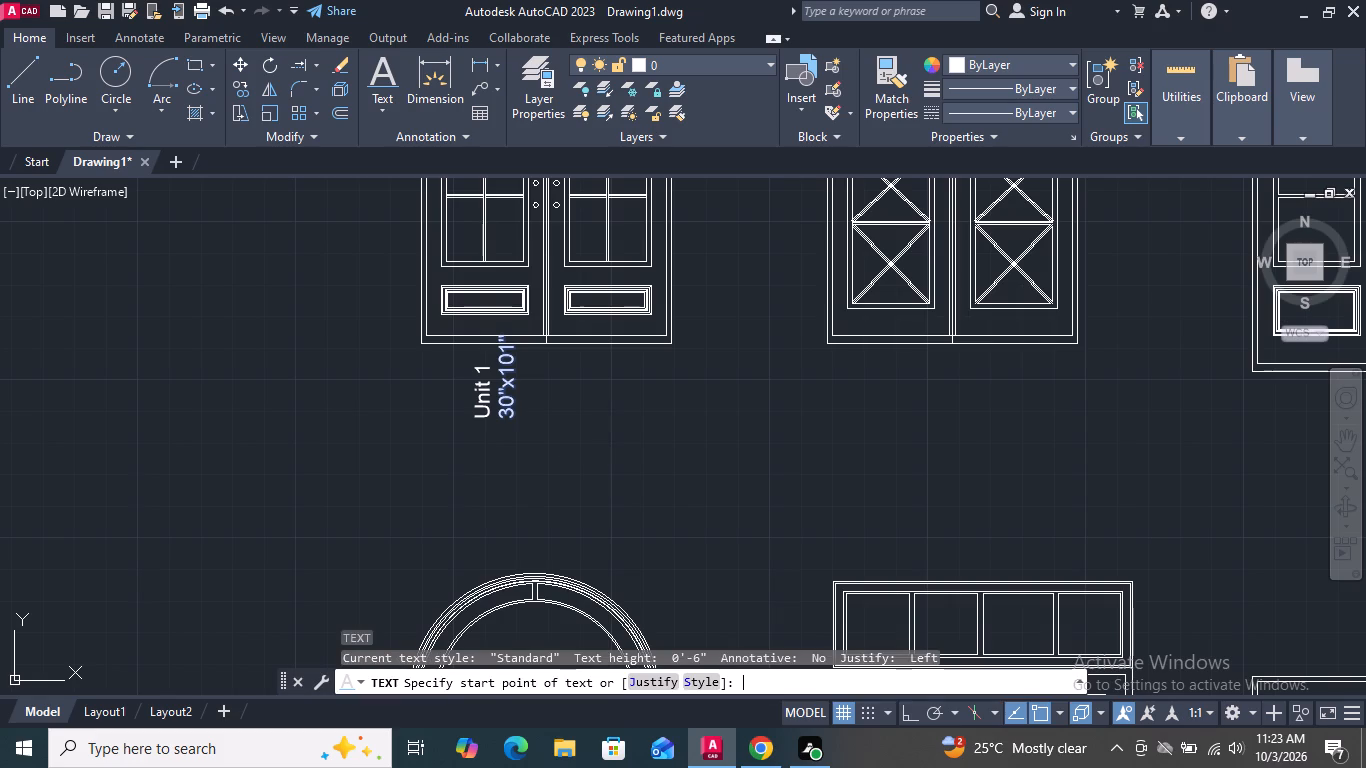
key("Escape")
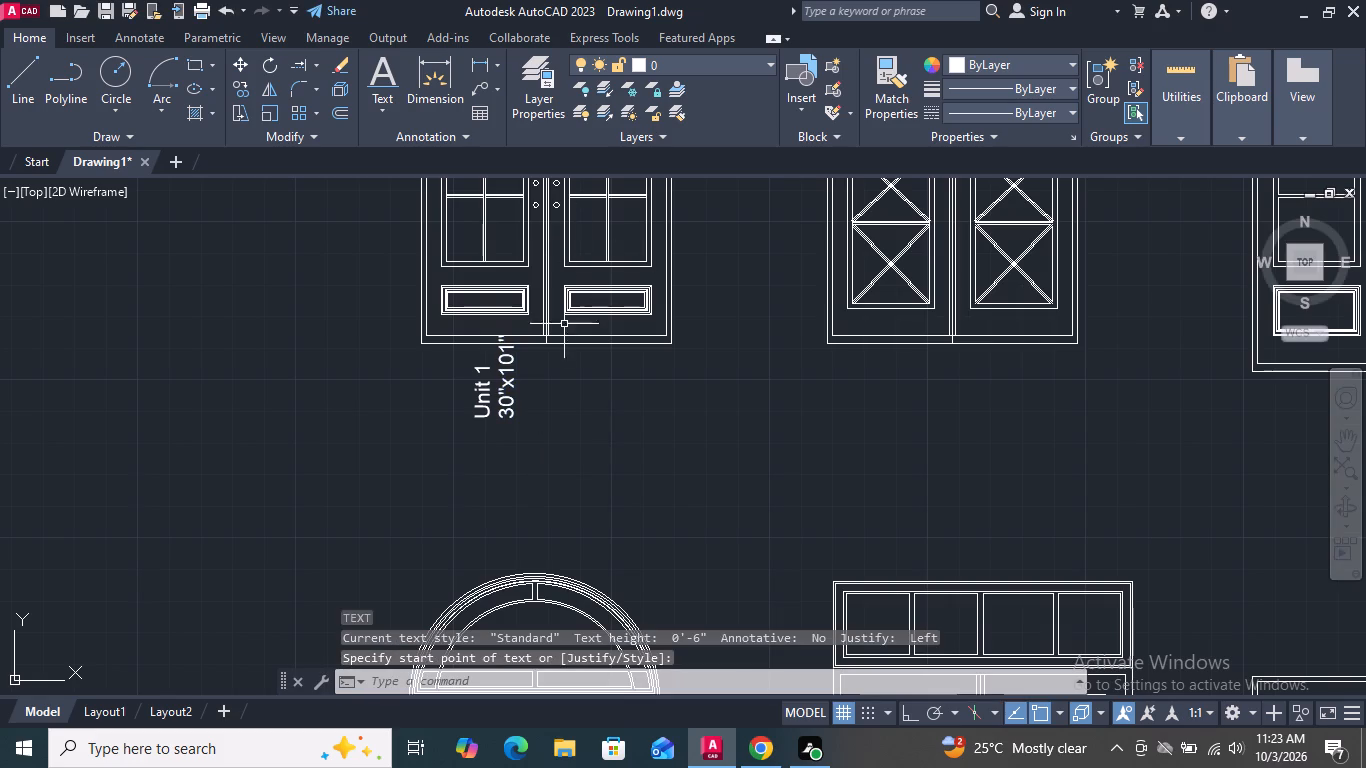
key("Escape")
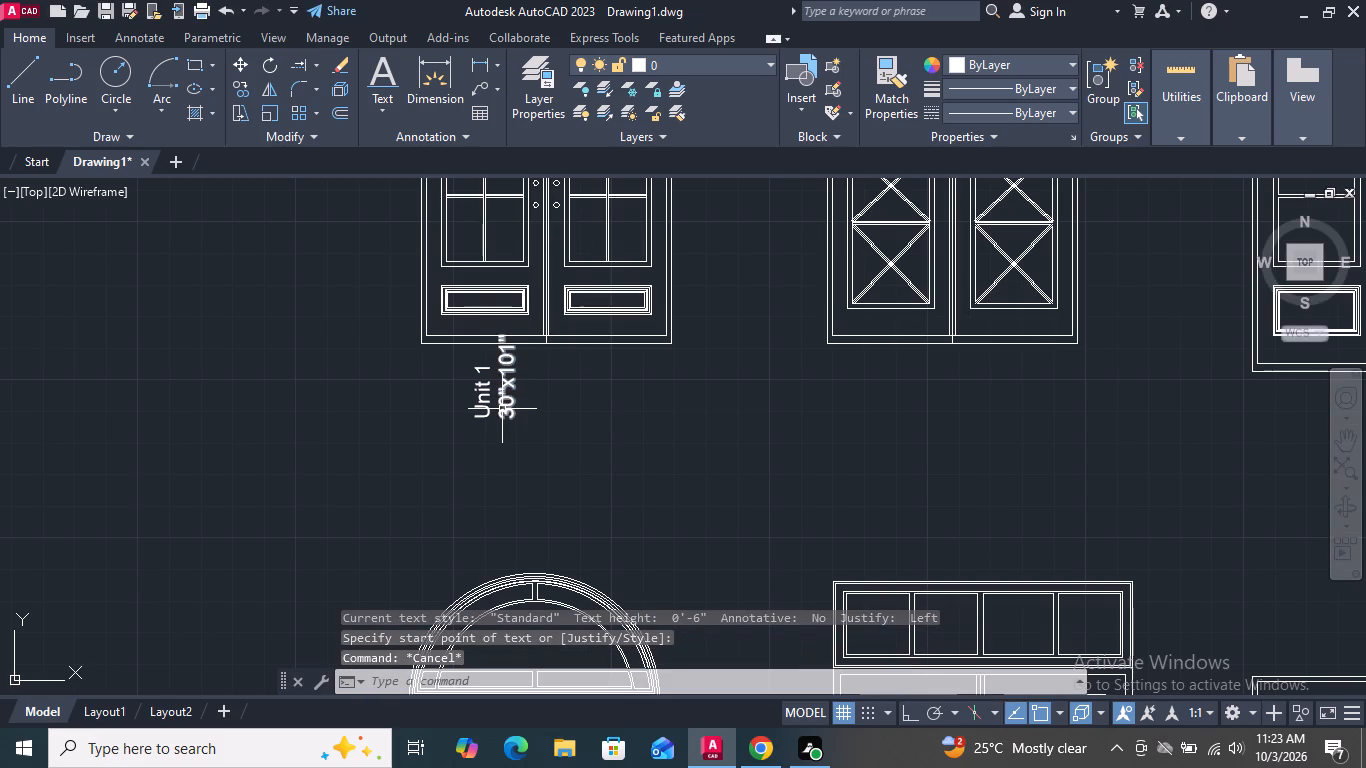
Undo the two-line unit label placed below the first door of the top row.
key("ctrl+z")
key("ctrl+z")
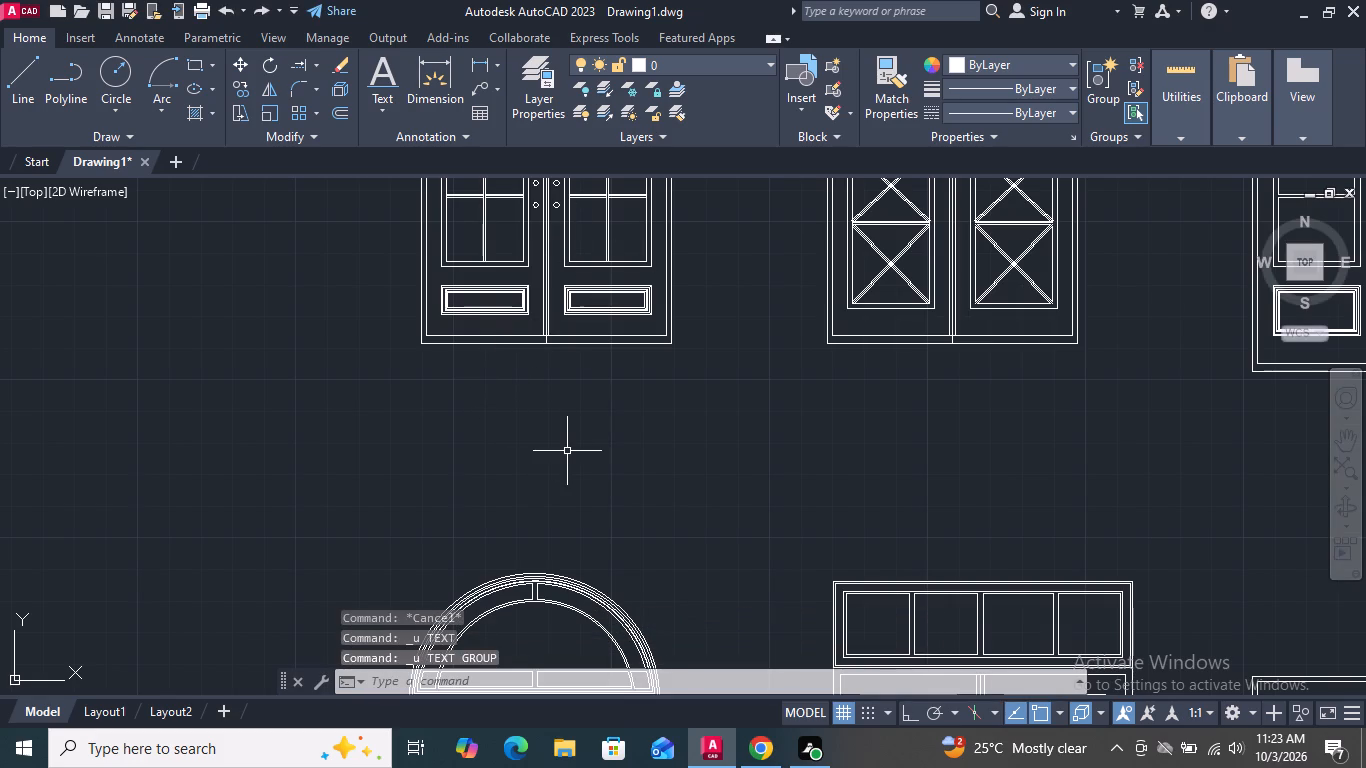
Start single-line text below the first door of the top row at 6" height and 0 rotation, entering "Unit 1".
left_click(375, 83)
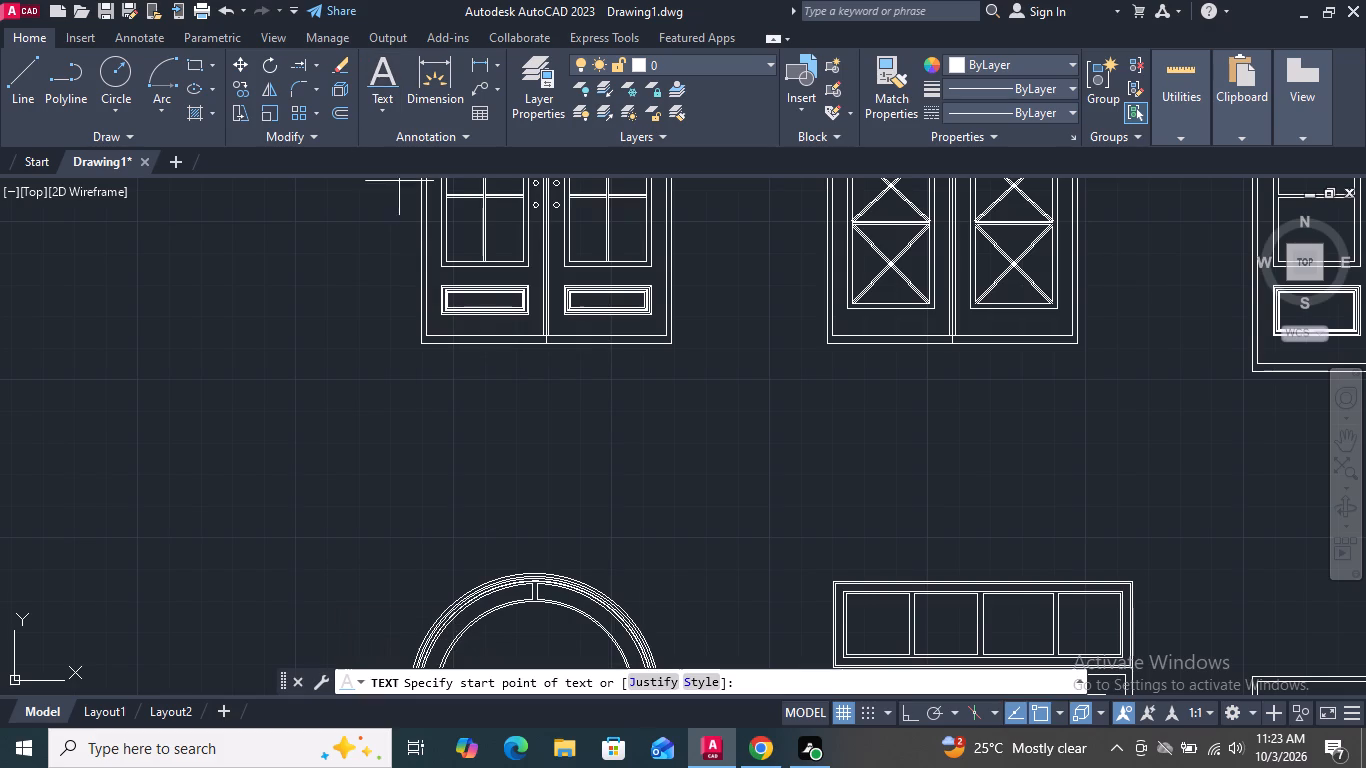
left_click(479, 426)
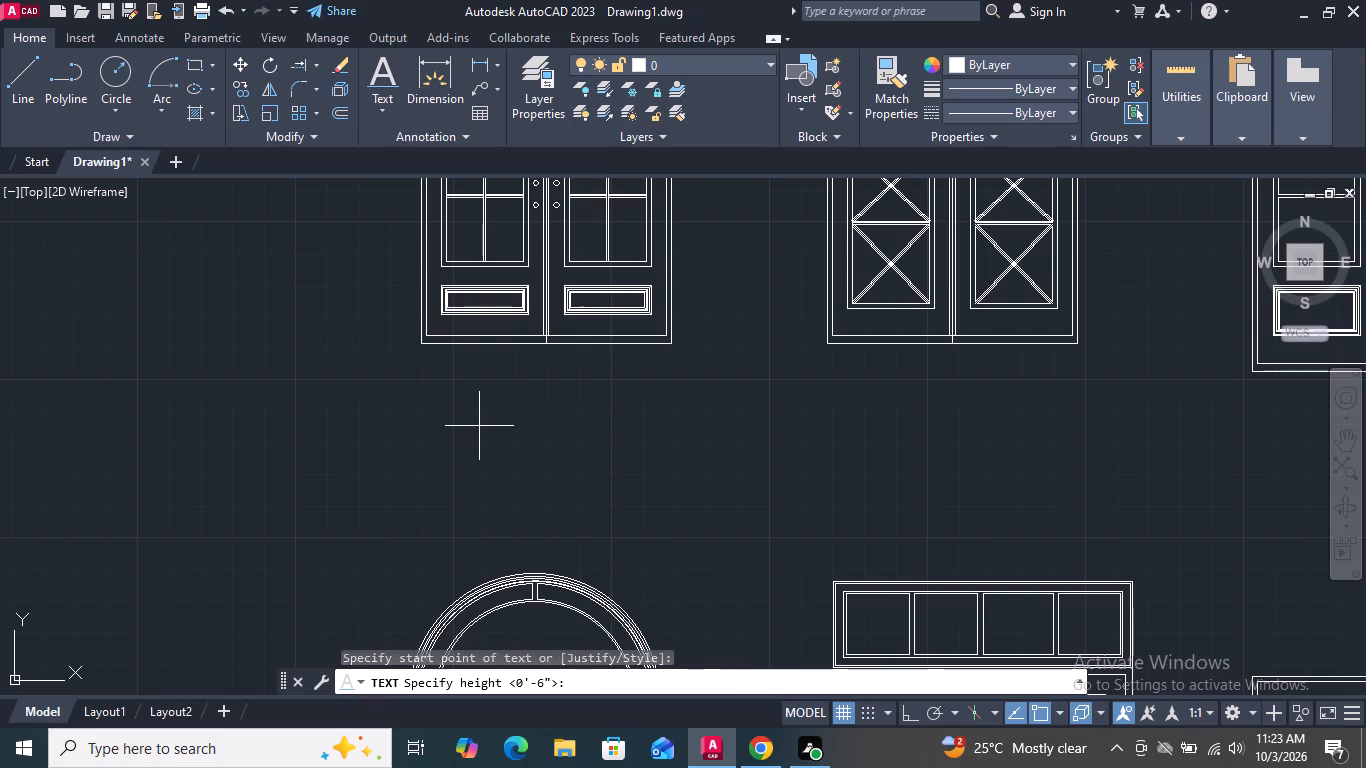
left_click(479, 426)
key("Return")
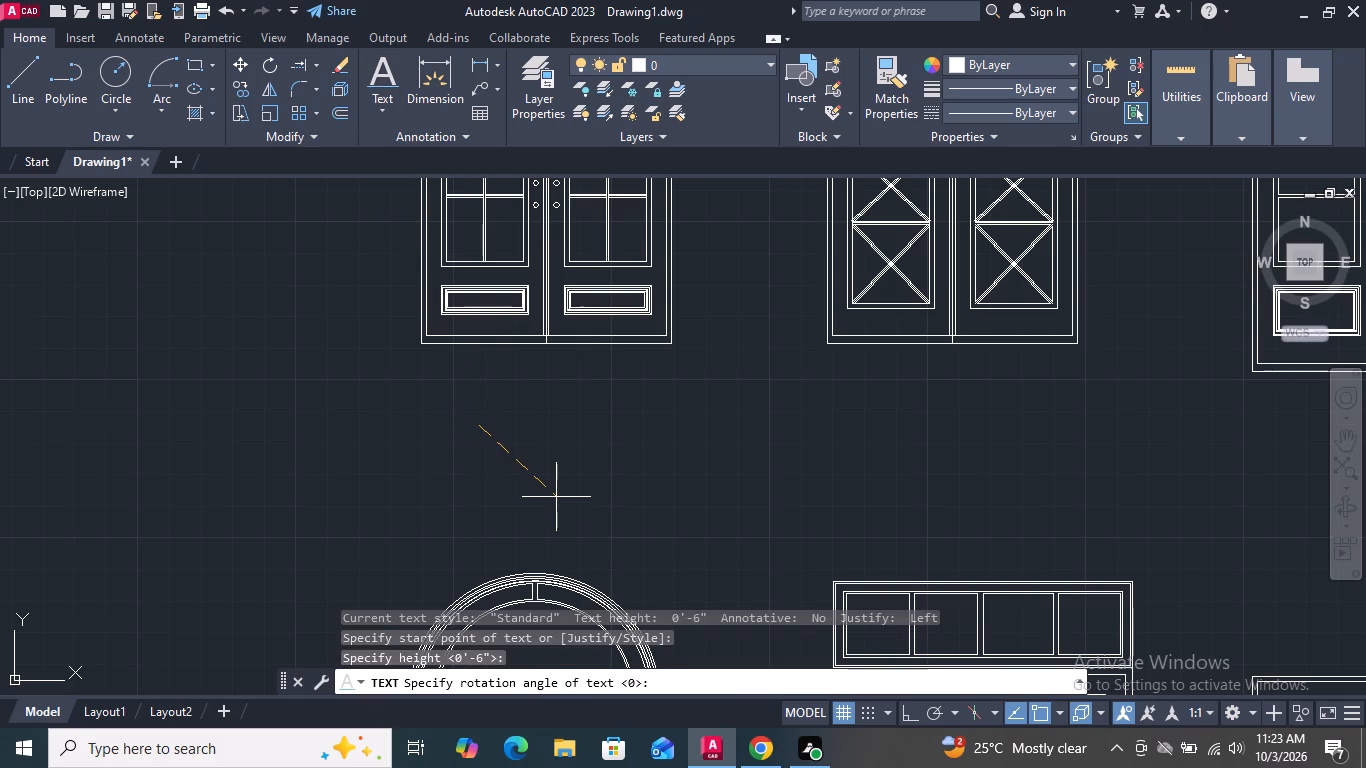
key("0")
key("Return")
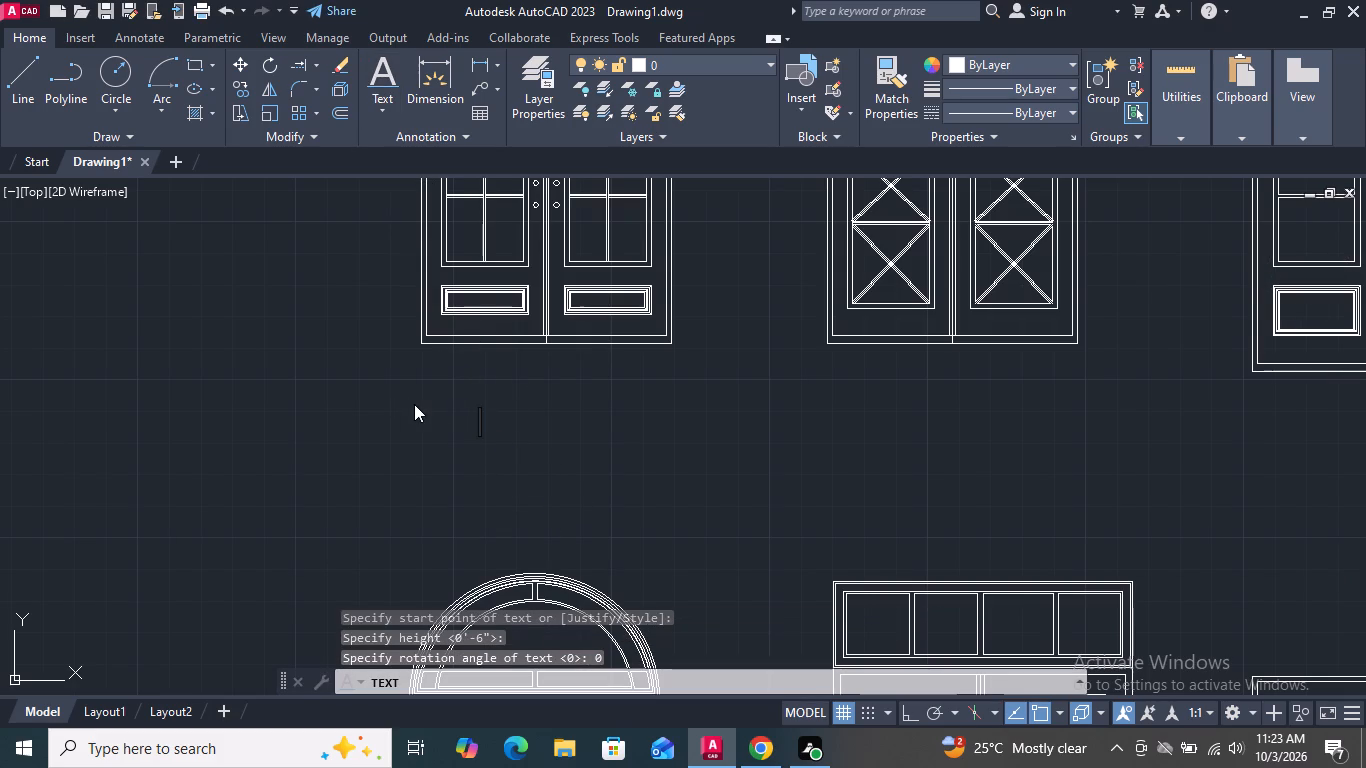
type("nit 1")
key("Return")
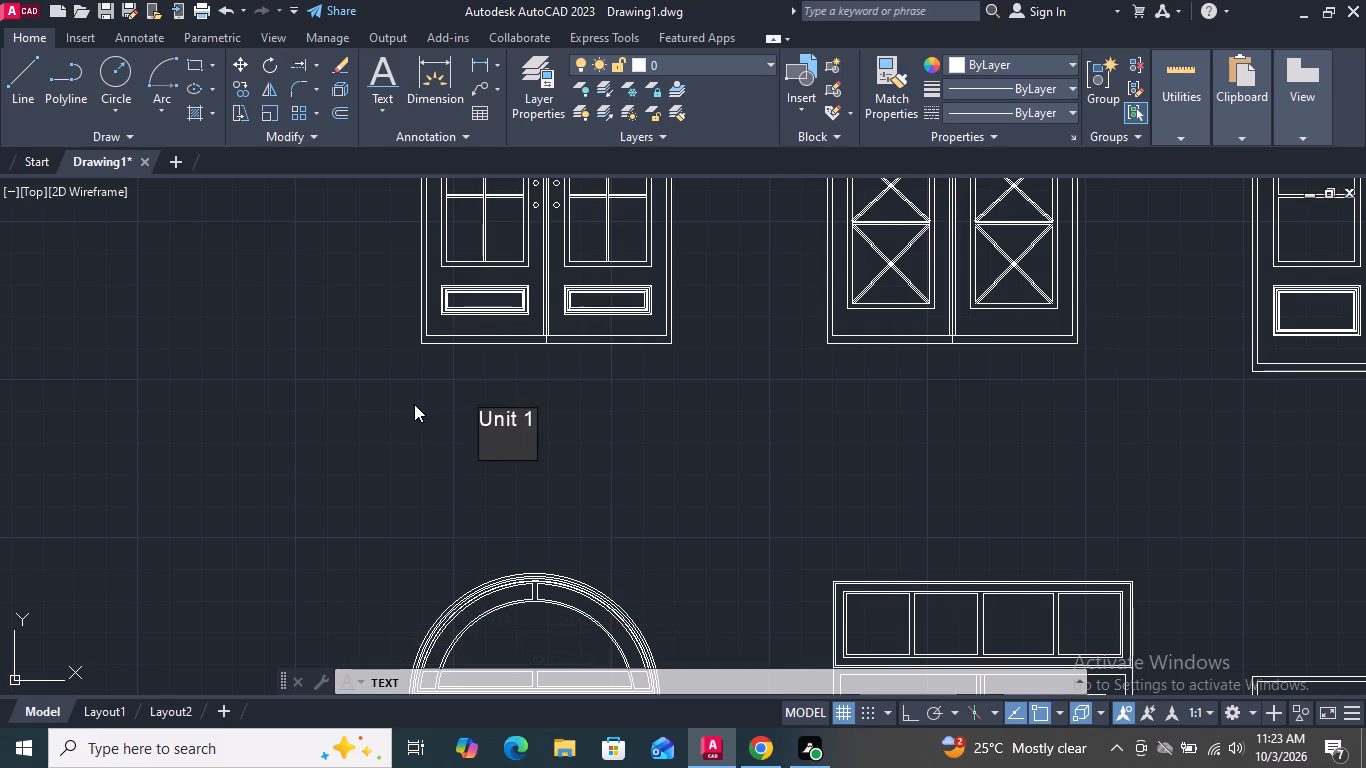
Enter 30"x101" as the second line of the first door's label and finish the text.
type("30")
type("\"x1-0")
key("BackSpace")
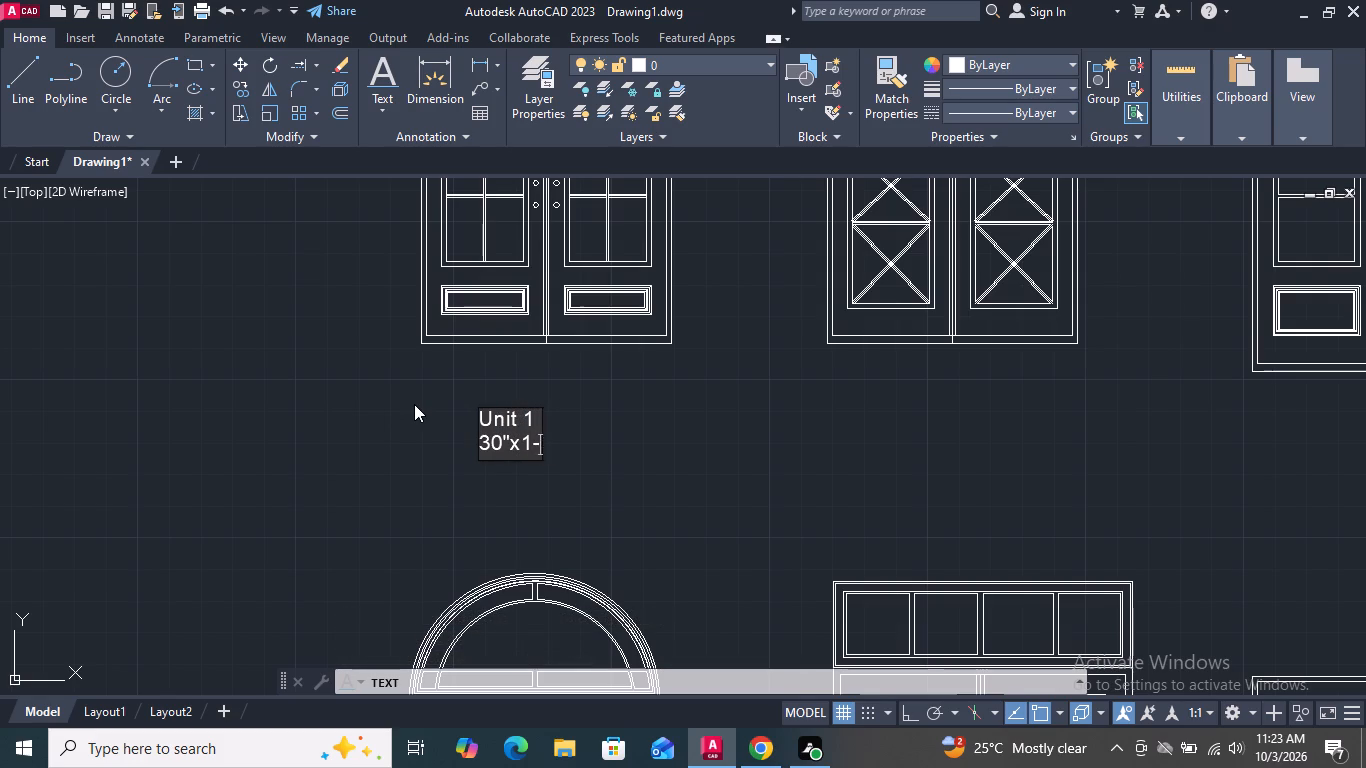
key("BackSpace")
type("-1")
key("BackSpace")
key("BackSpace")
type("01")
key("shift+quotedbl")
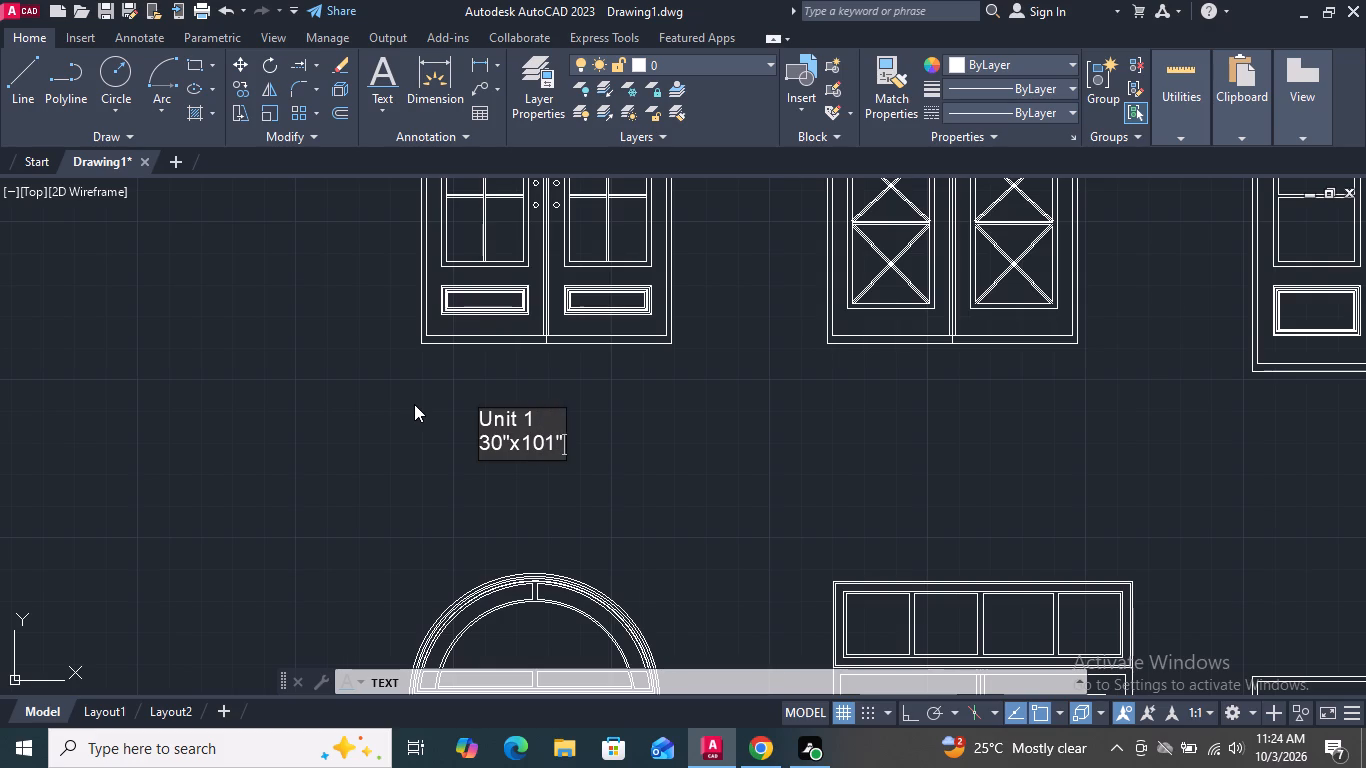
left_click(596, 433)
scroll(593, 455, "down", 2)
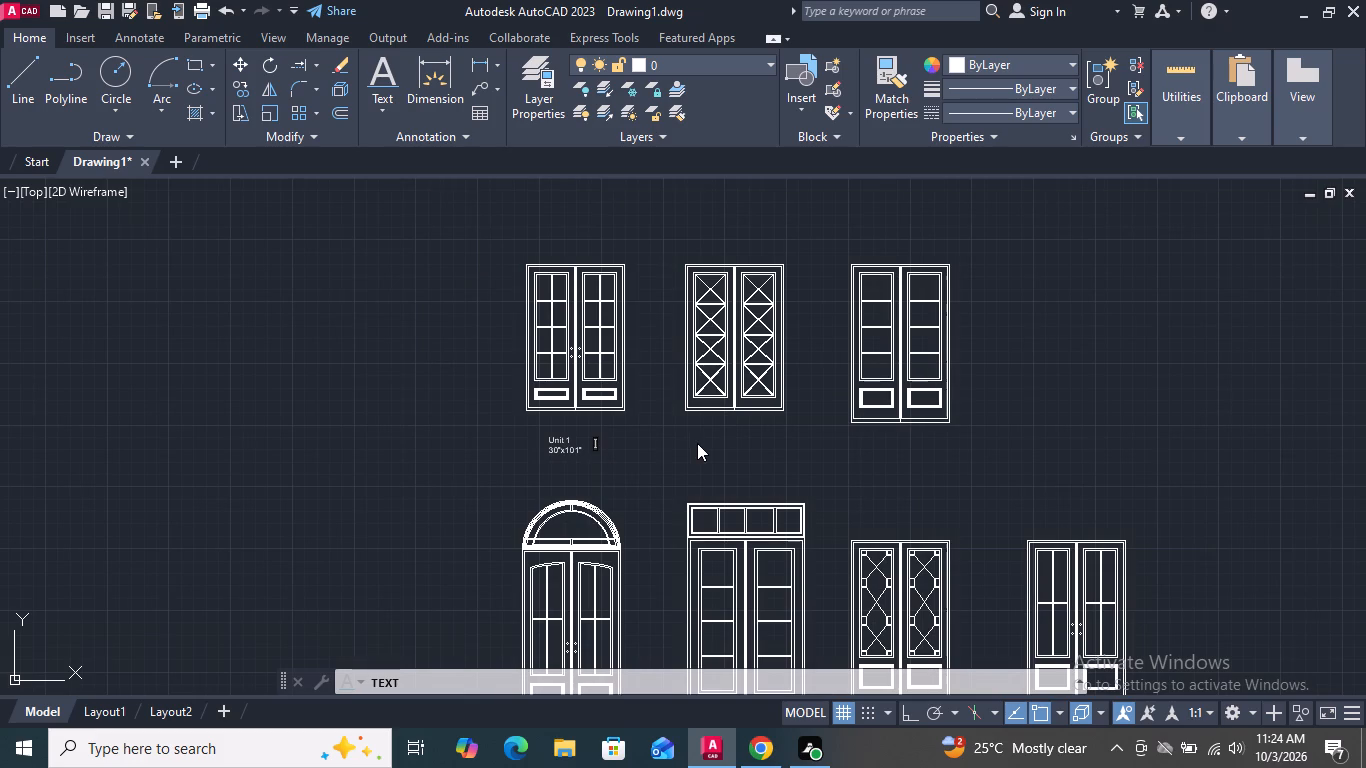
key("Return")
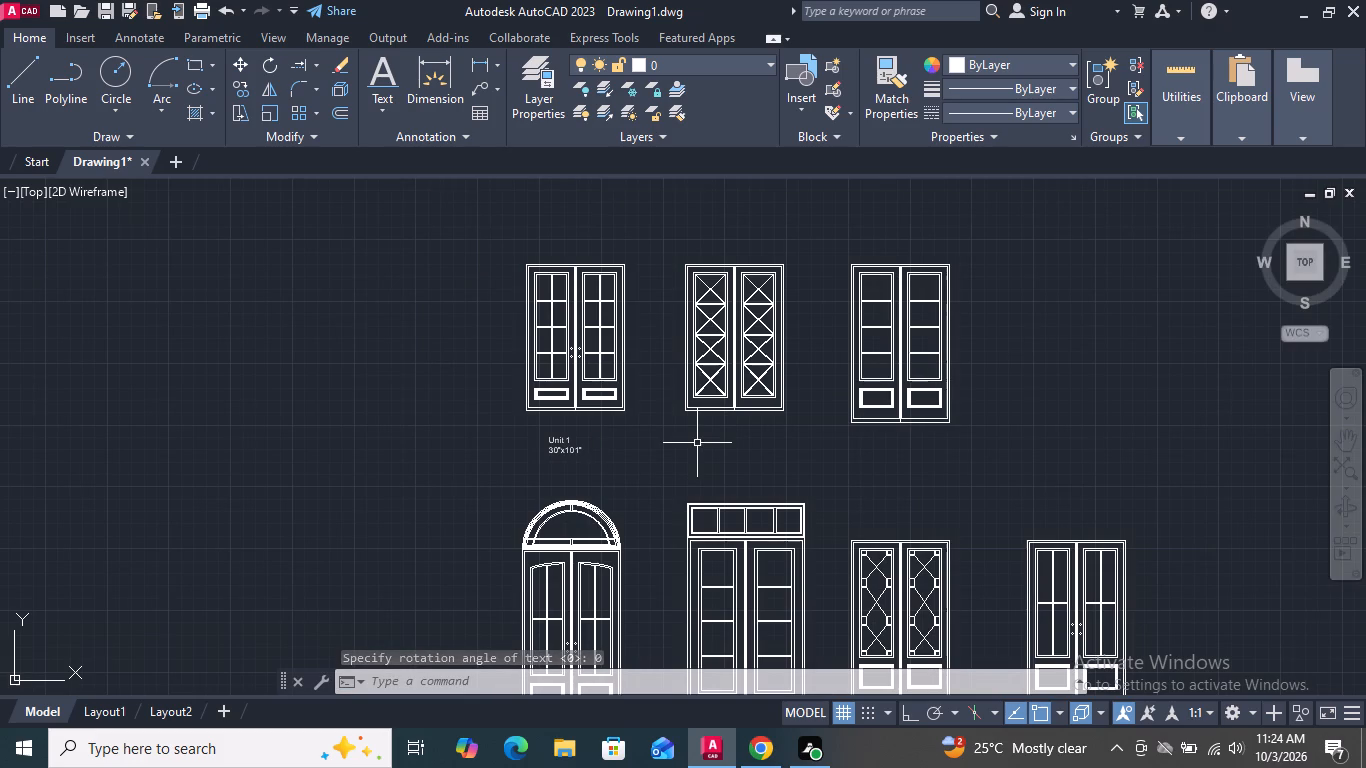
Copy the two-line label from below the first door to below the second door of the top row.
scroll(557, 451, "up", 2)
left_click_drag(673, 476, 638, 461)
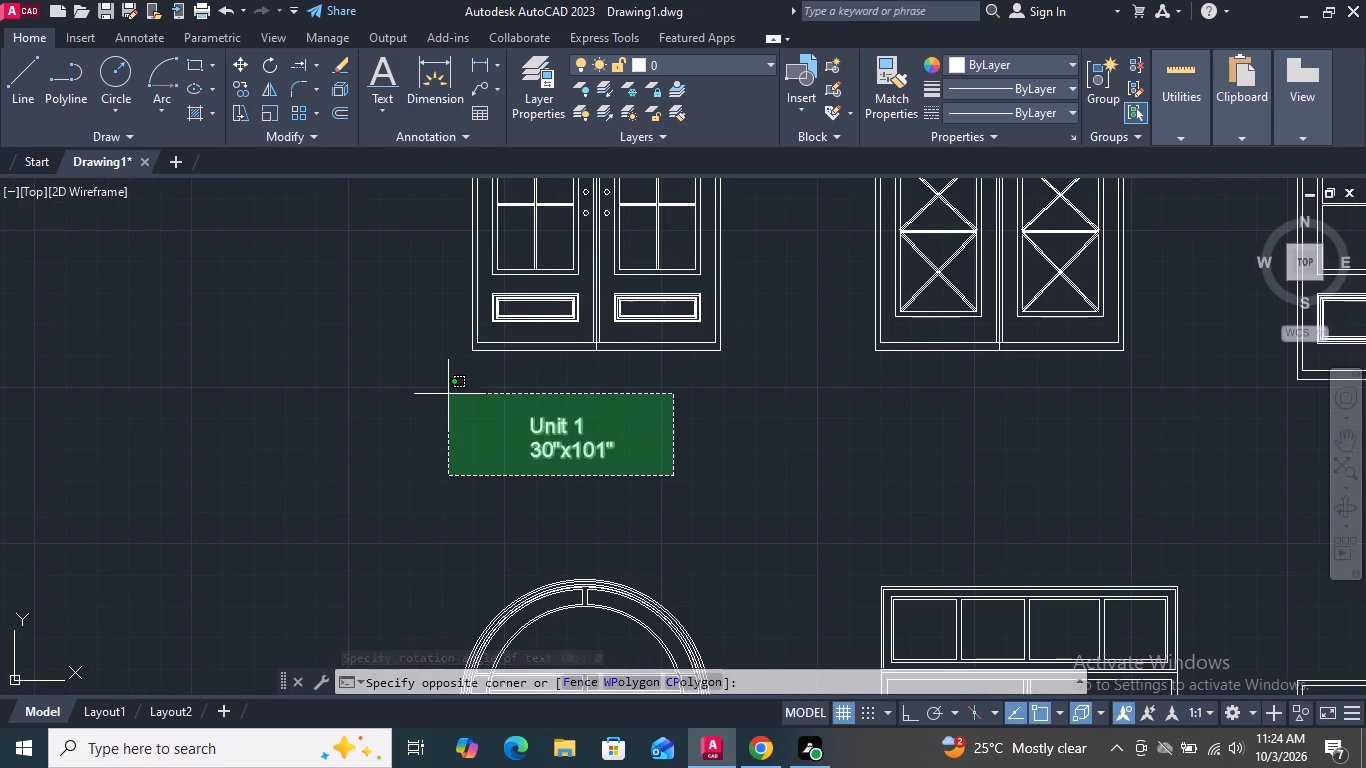
left_click(448, 394)
key("c")
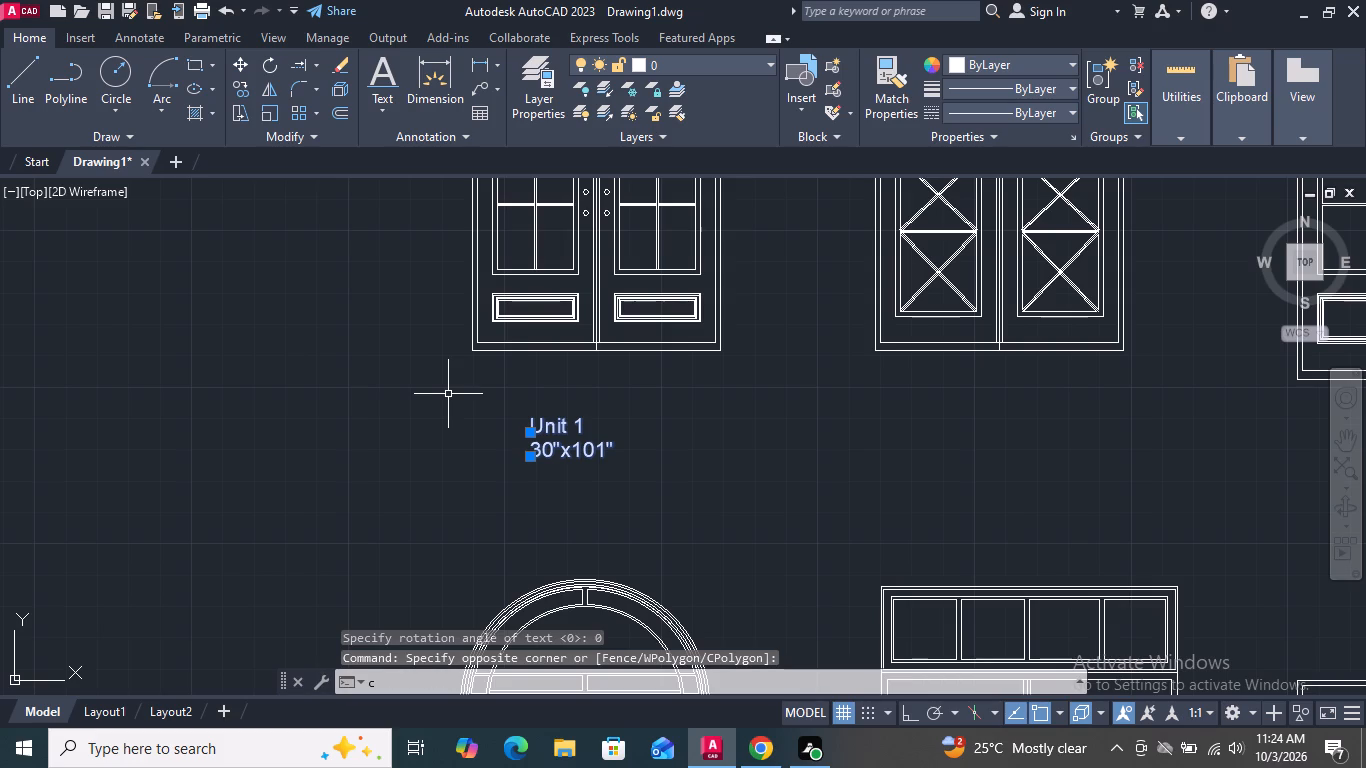
key("o")
key("Return")
left_click(447, 393)
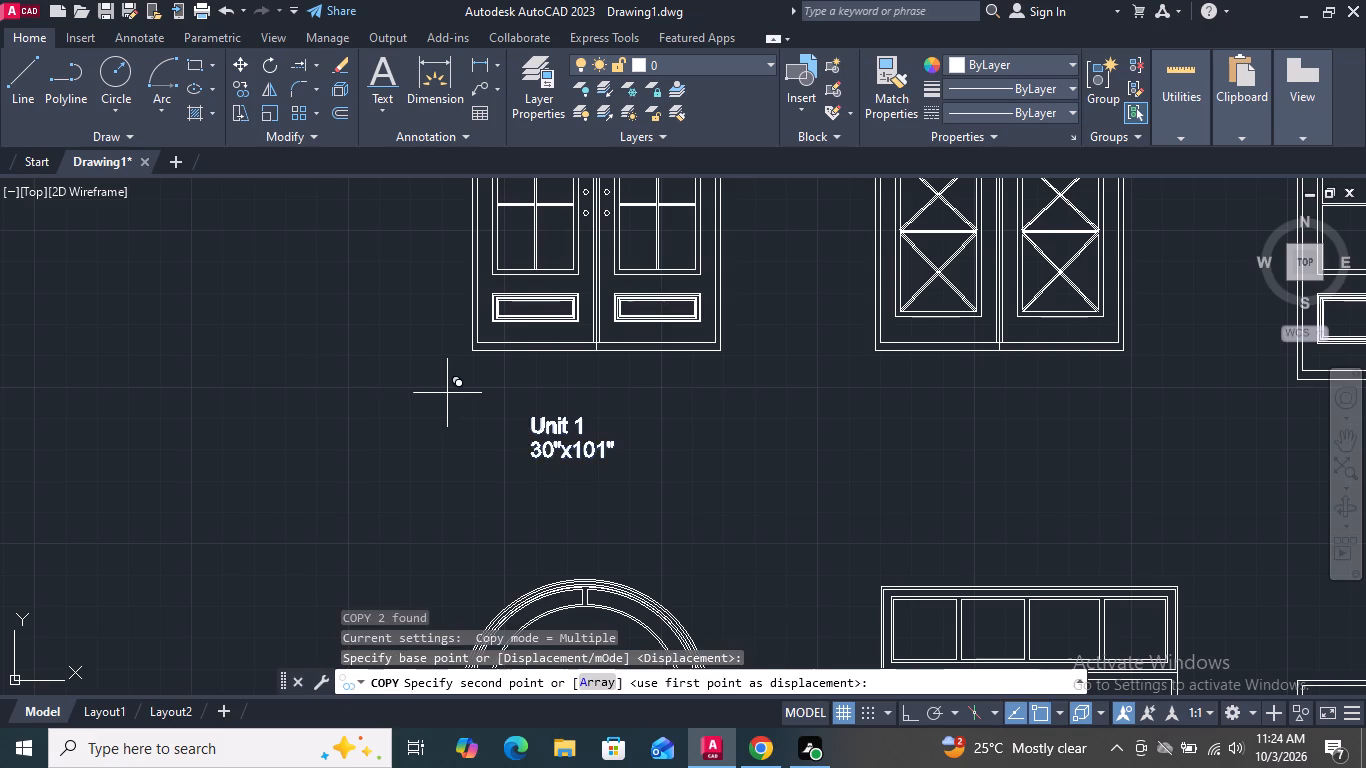
left_click(881, 389)
Copy the first door's two-line label to below the third door of the top row, keeping it level using Ortho.
scroll(764, 422, "down", 3)
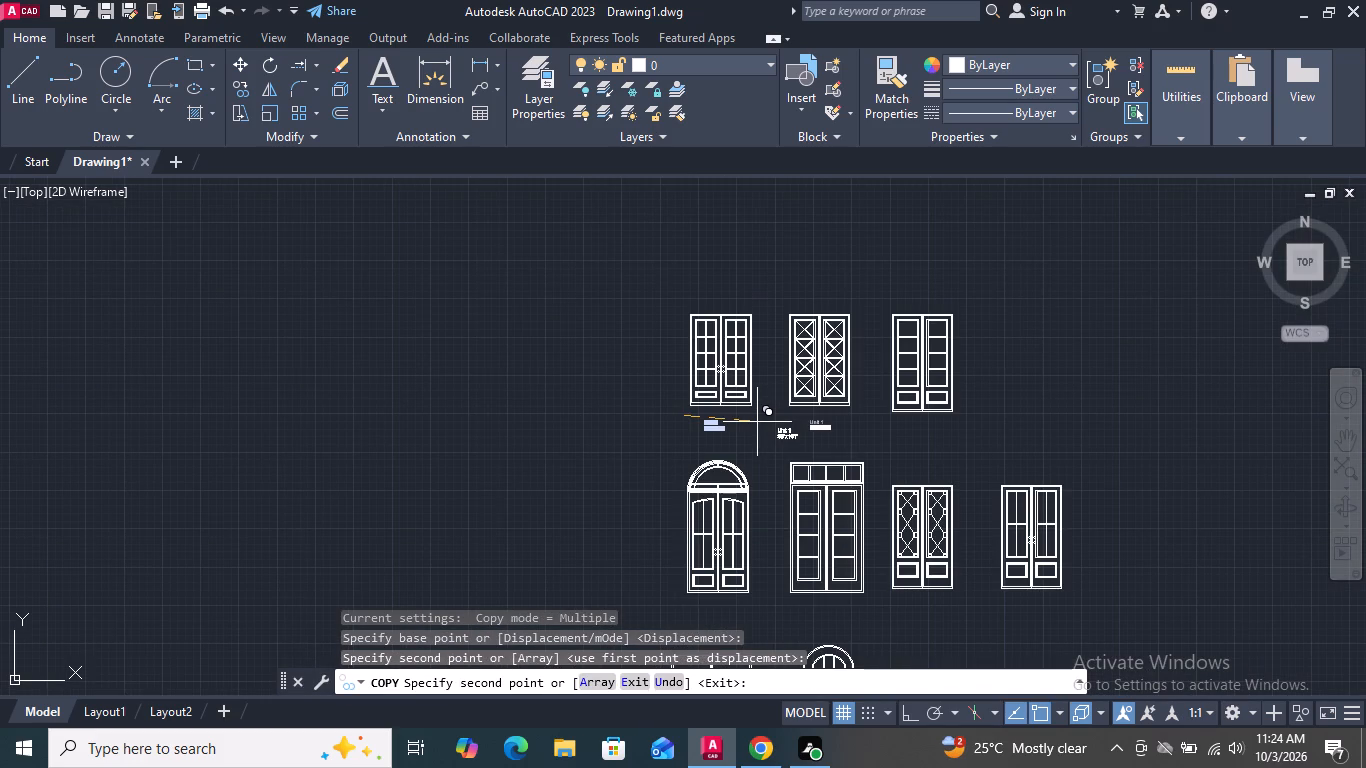
scroll(757, 422, "down", 1)
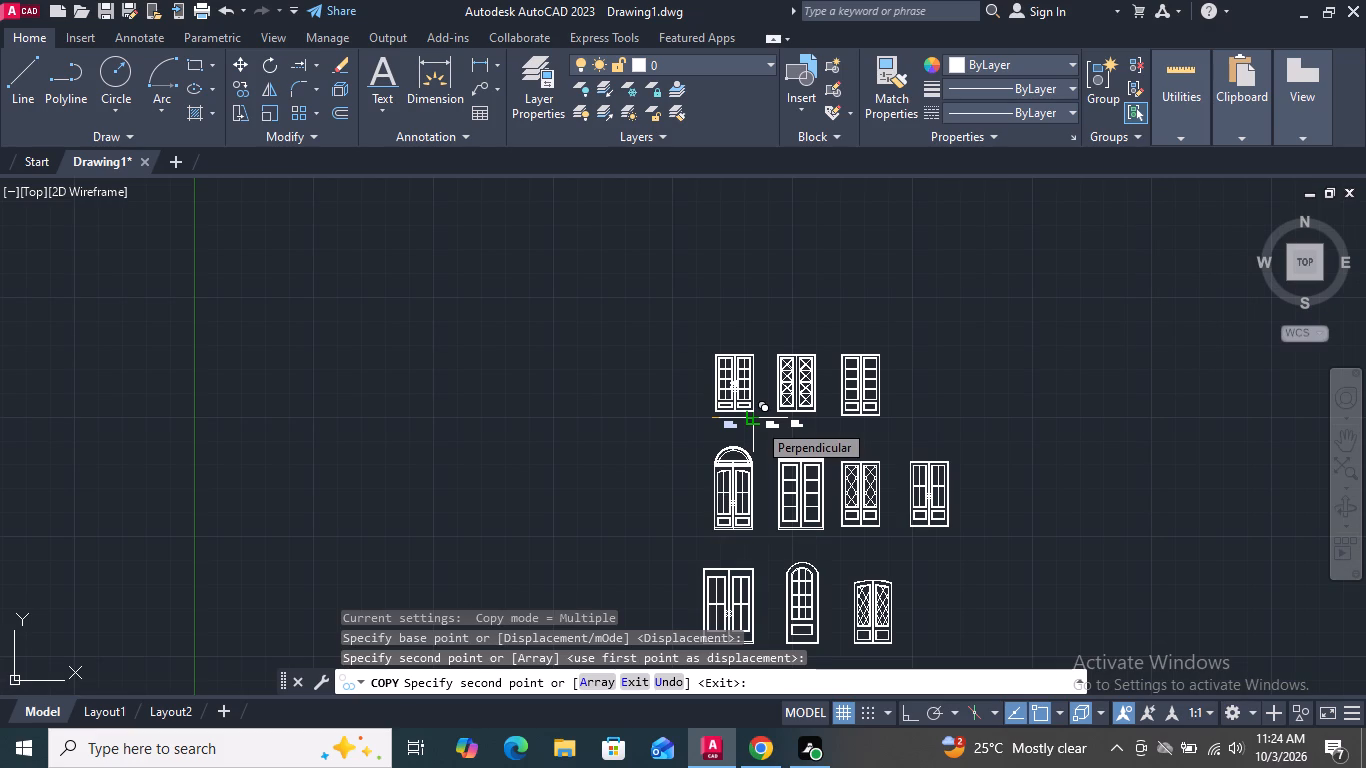
scroll(862, 432, "up", 3)
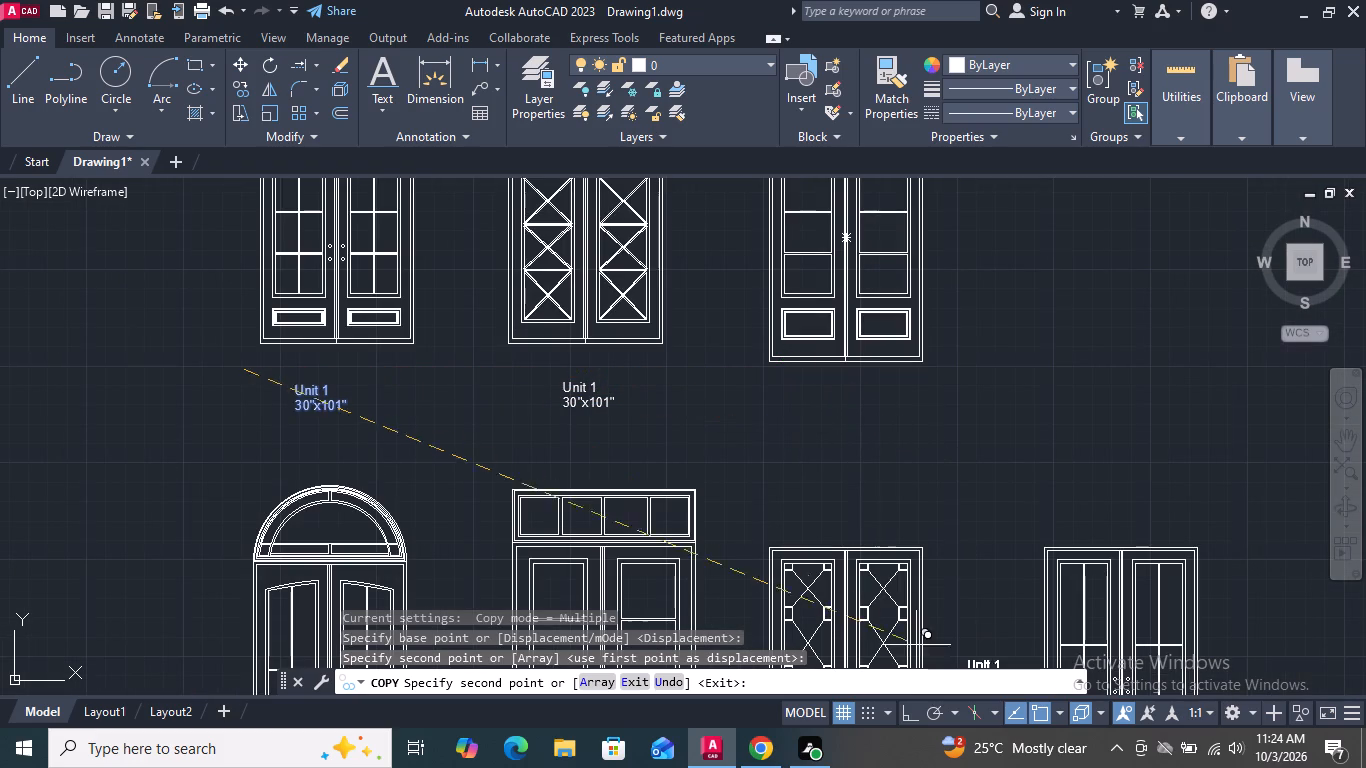
left_click(902, 722)
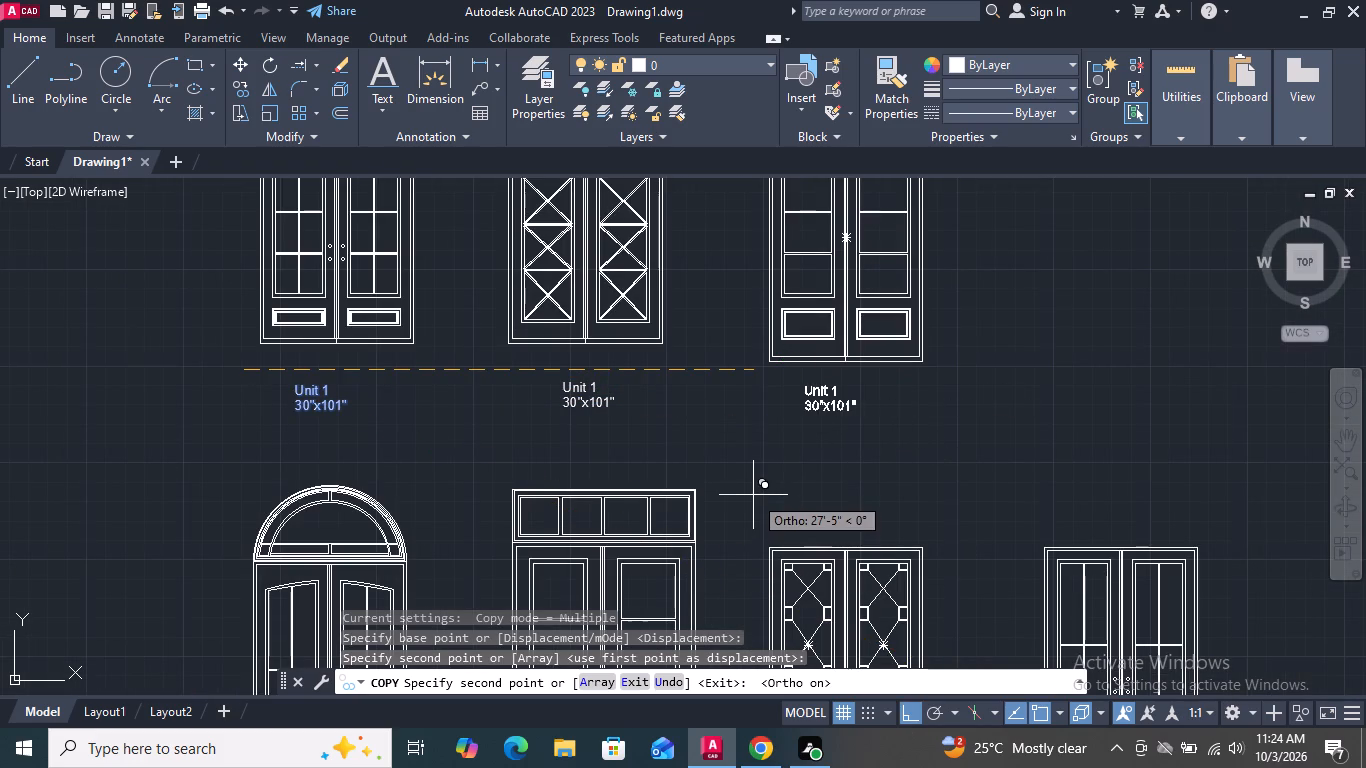
left_click(766, 490)
Place copies of the two-line label below each of the four doors of the middle row.
scroll(795, 403, "down", 3)
scroll(650, 541, "up", 2)
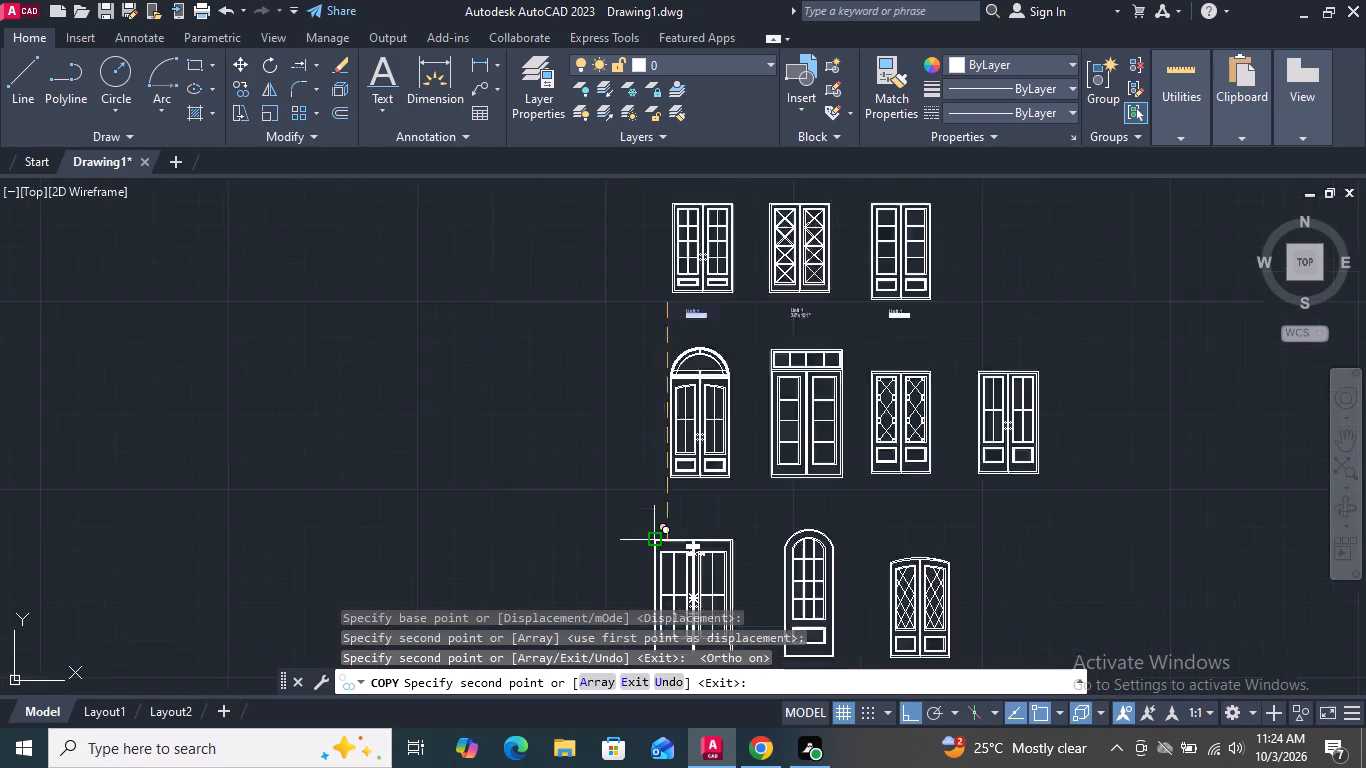
scroll(650, 541, "up", 1)
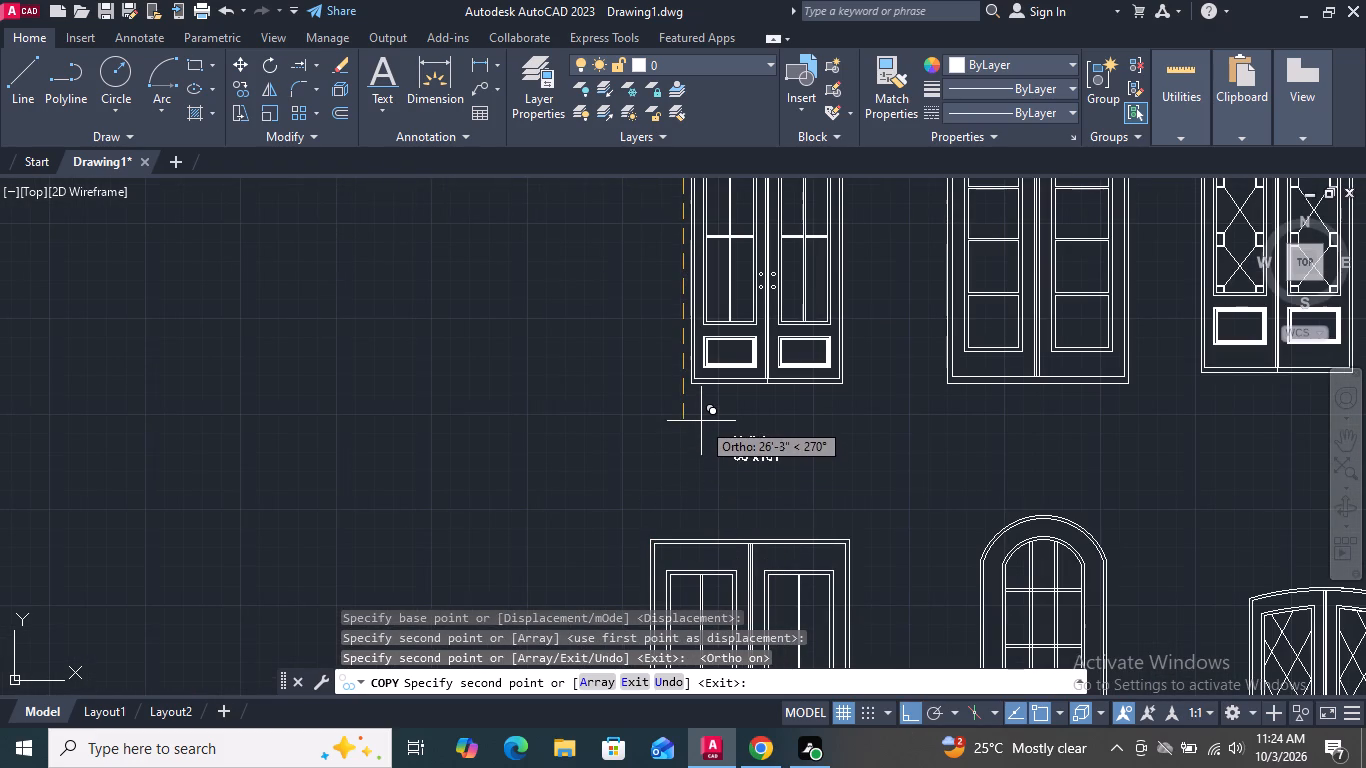
left_click(701, 409)
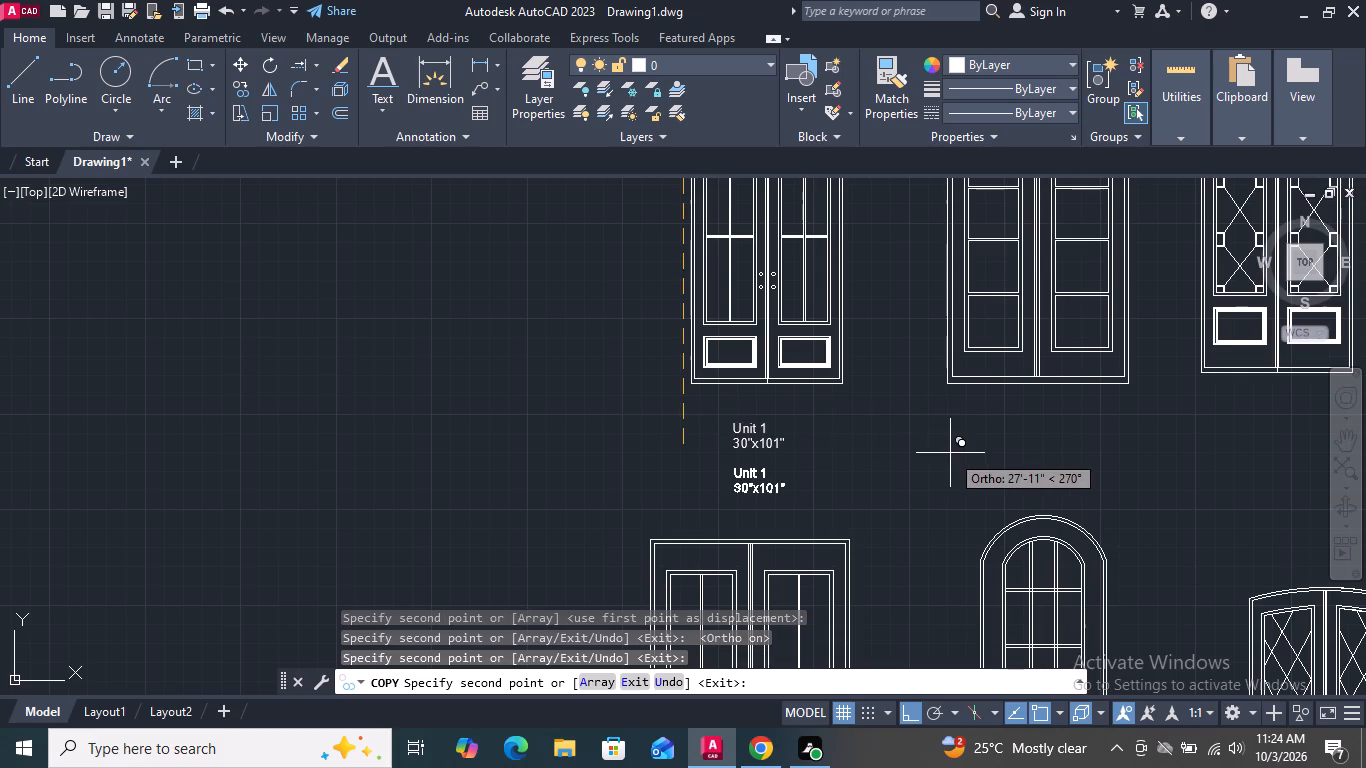
left_click(906, 704)
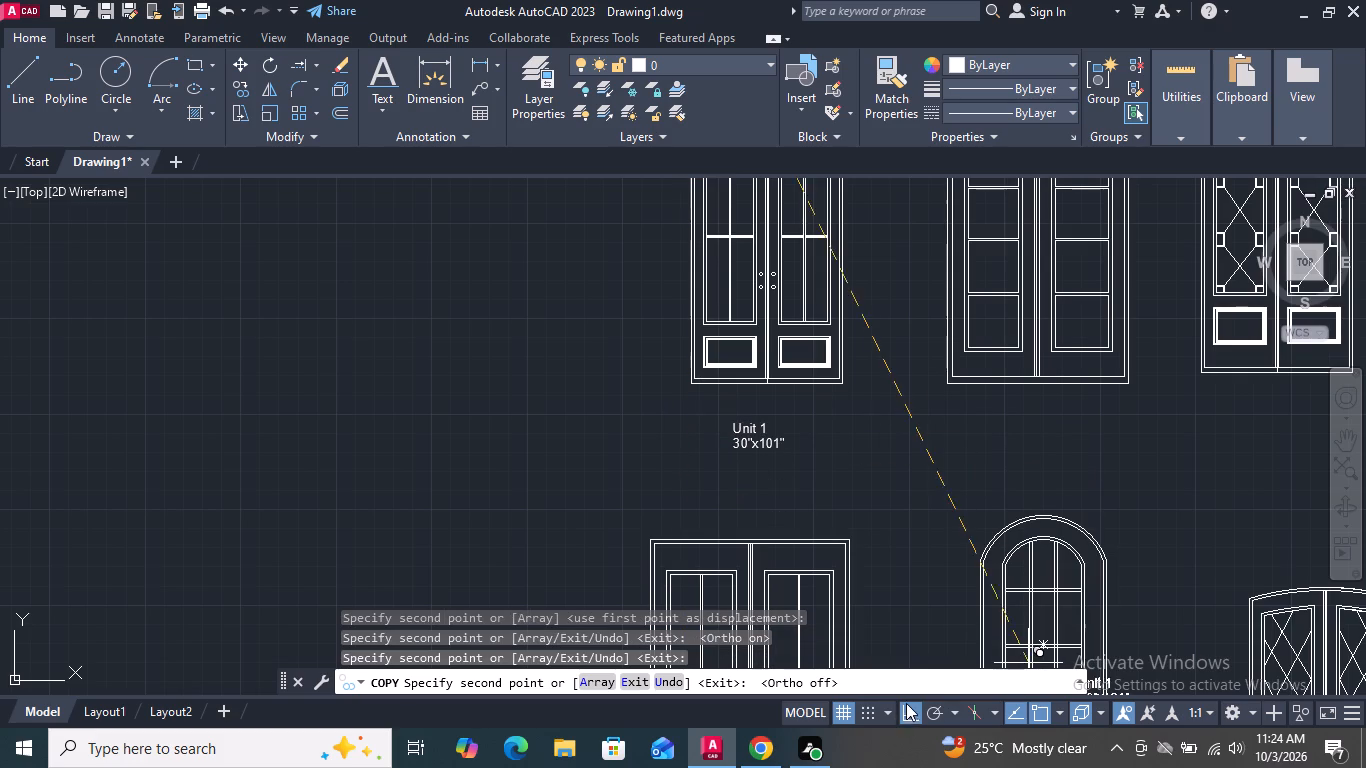
left_click(959, 405)
scroll(907, 440, "down", 2)
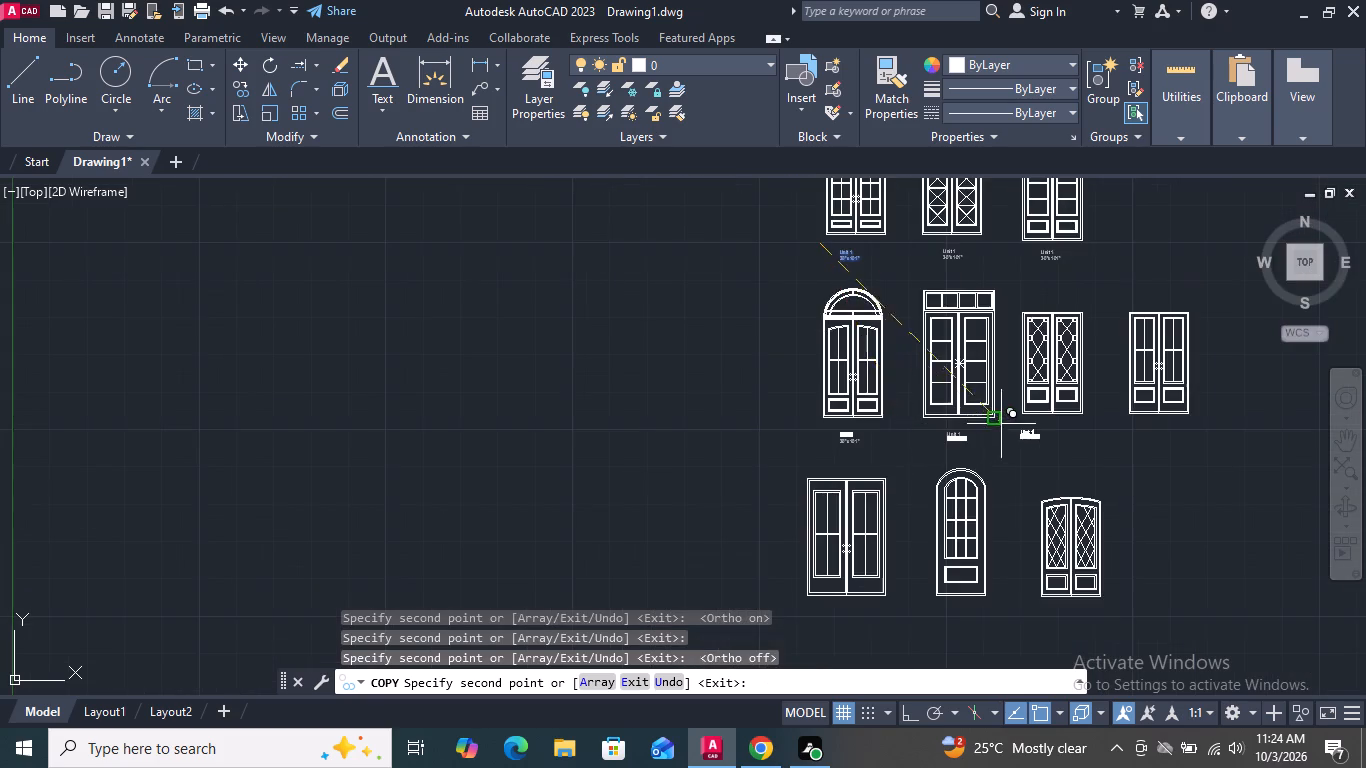
scroll(1001, 424, "up", 2)
left_click(1049, 420)
scroll(921, 444, "down", 2)
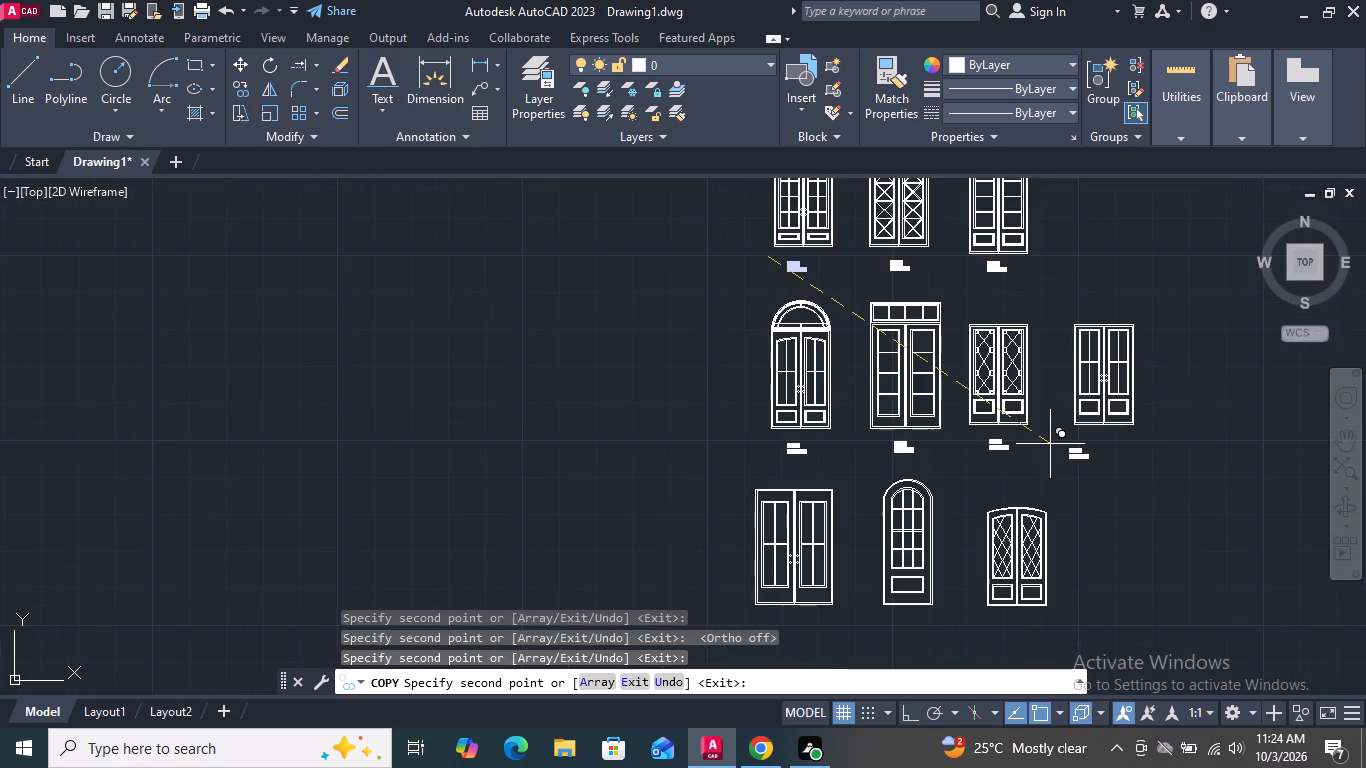
scroll(1068, 440, "up", 2)
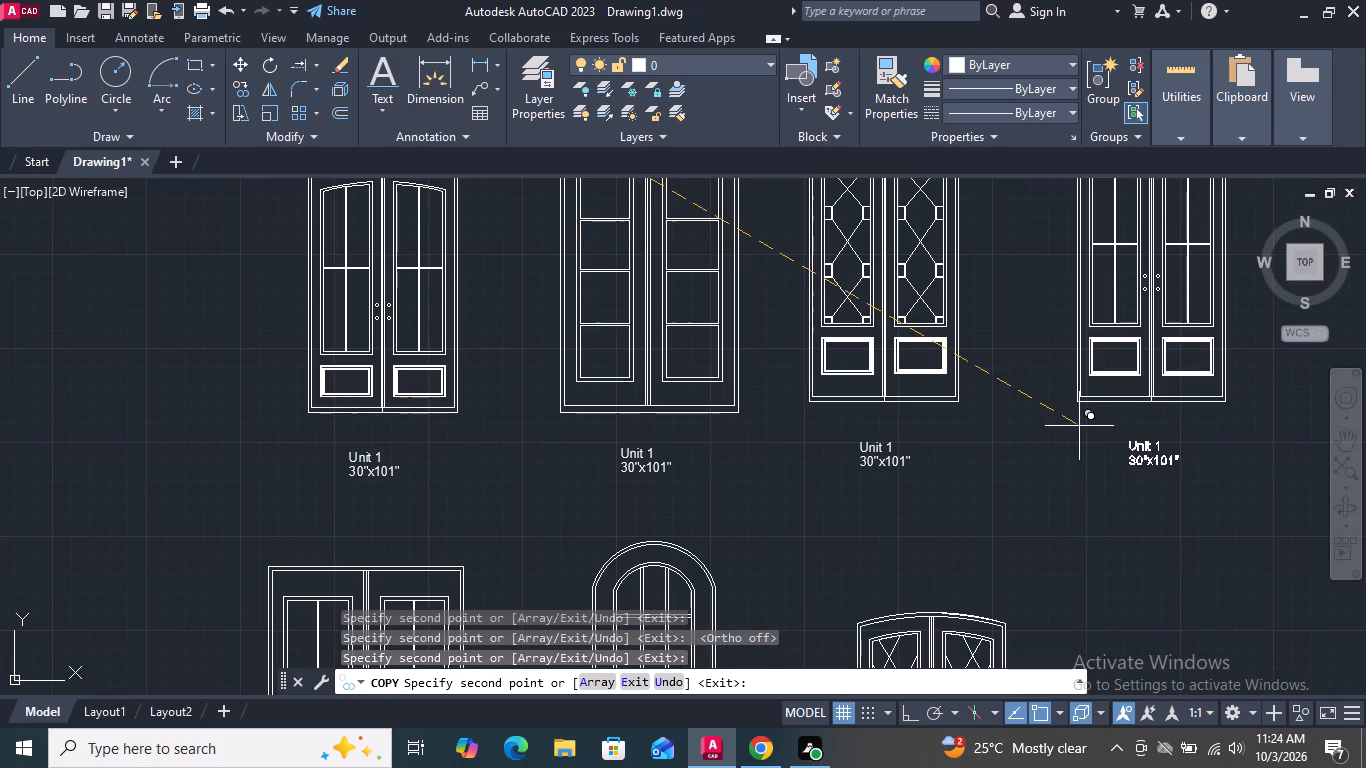
left_click(1079, 426)
Place copies of the two-line label below the three doors of the bottom row and finish copying.
scroll(1076, 367, "down", 3)
scroll(1034, 528, "up", 3)
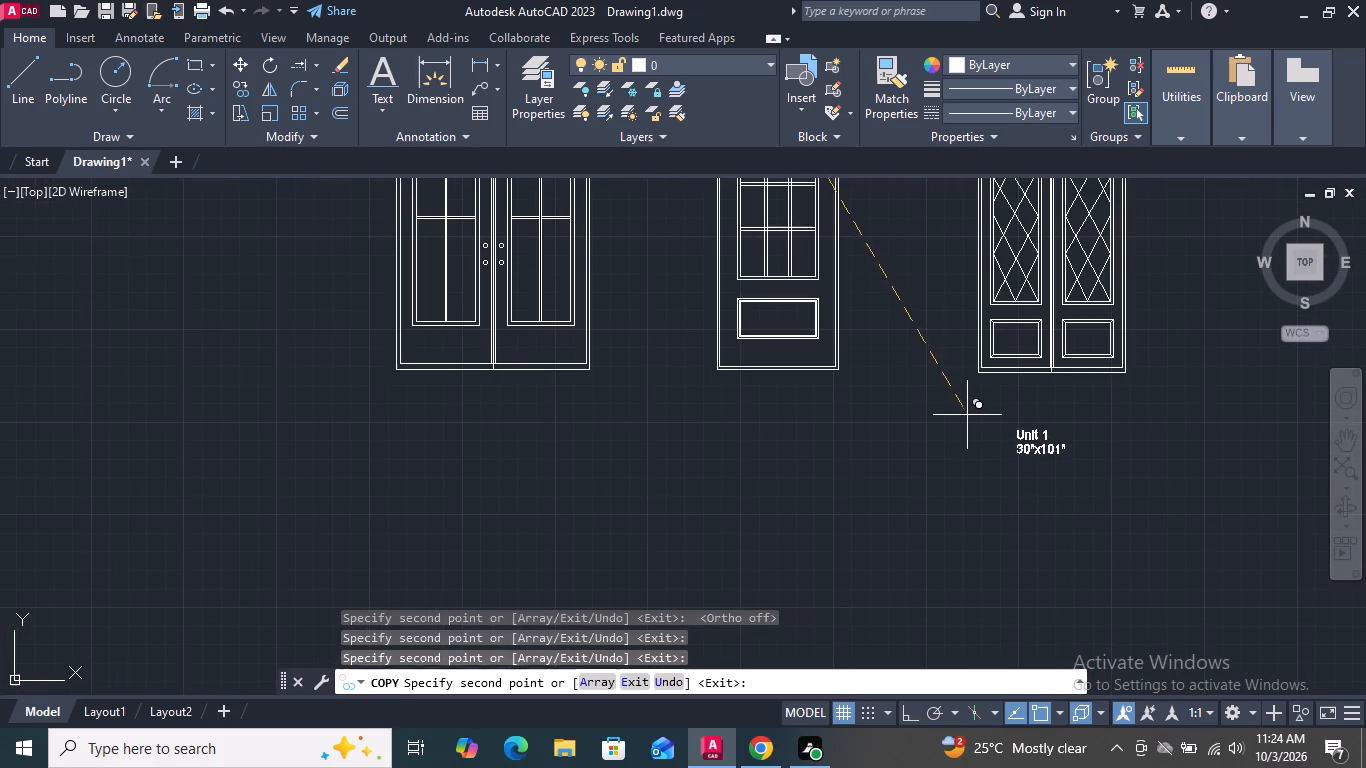
left_click(978, 396)
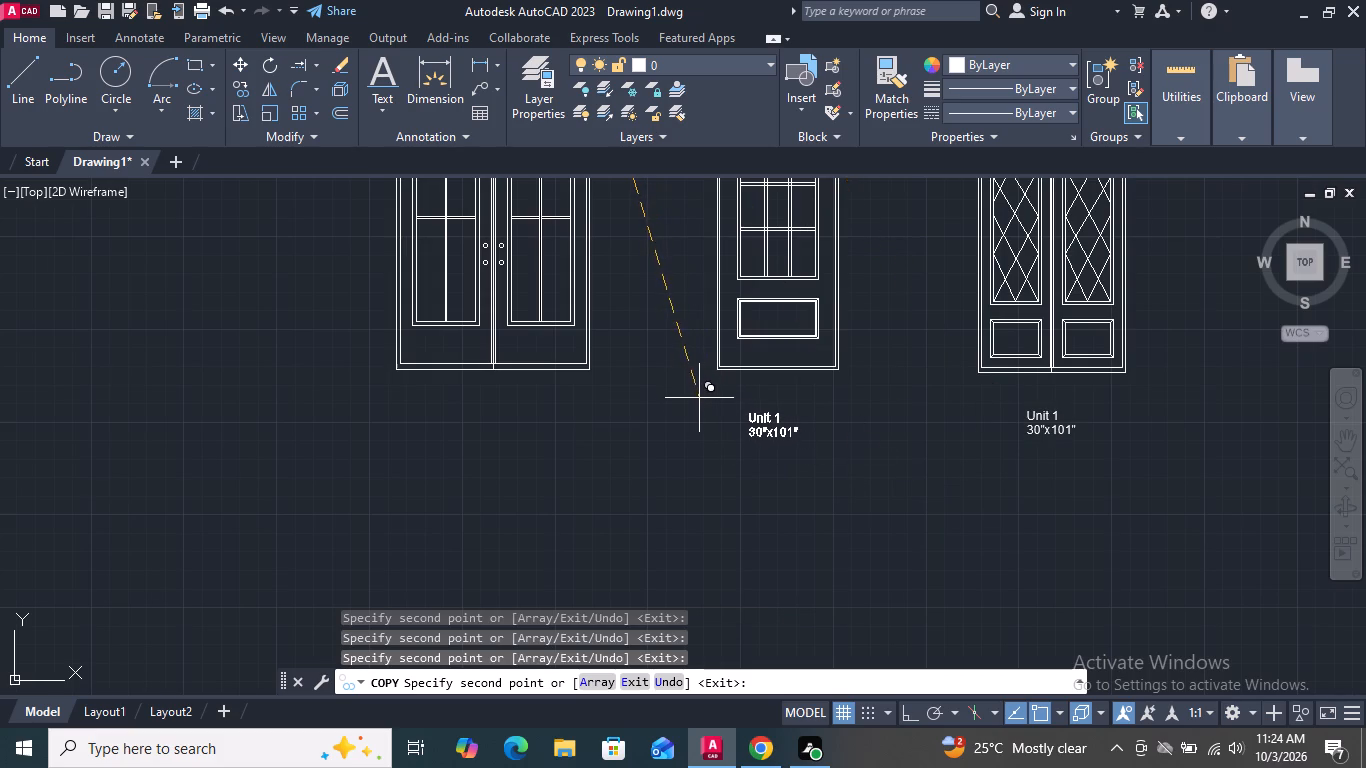
left_click(700, 391)
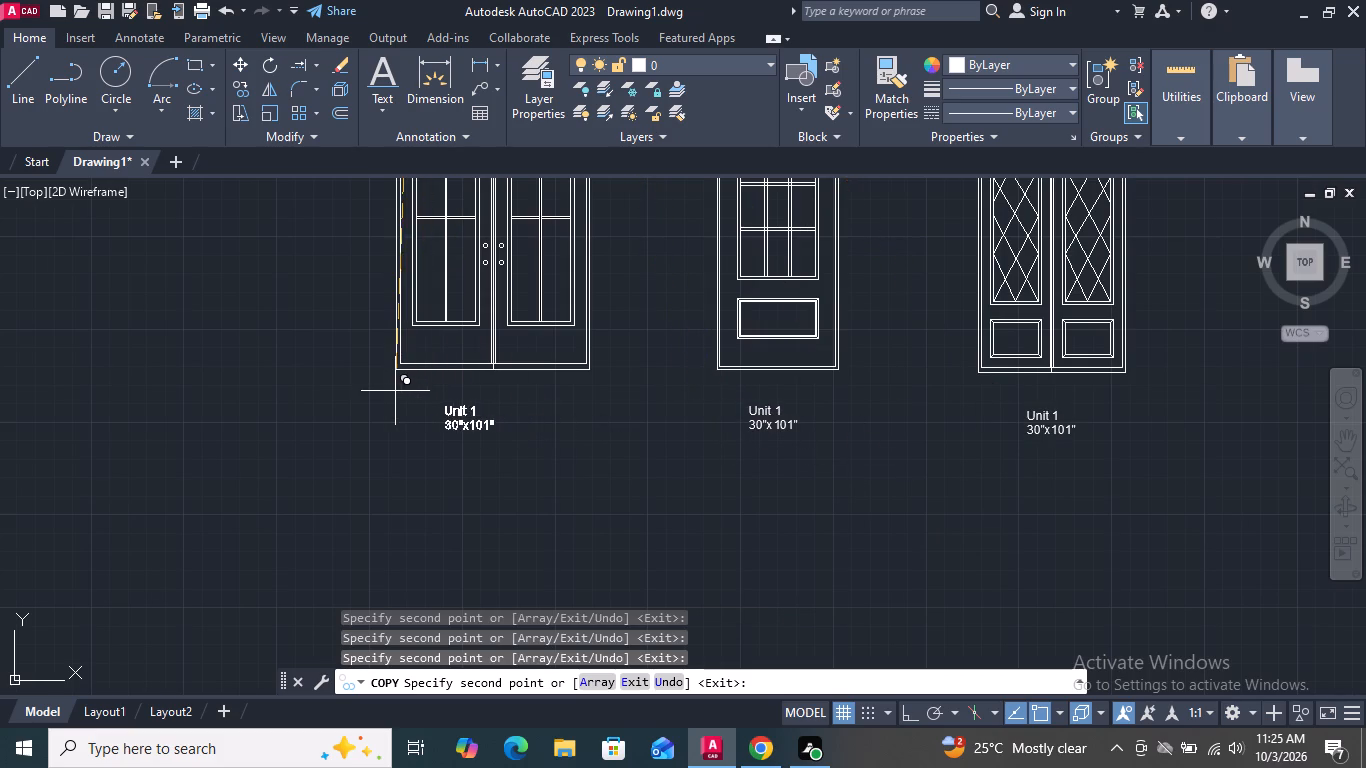
left_click(394, 389)
key("space")
Change the size line of the label below the third door of the bottom row to 30"x90".
scroll(1115, 462, "up", 2)
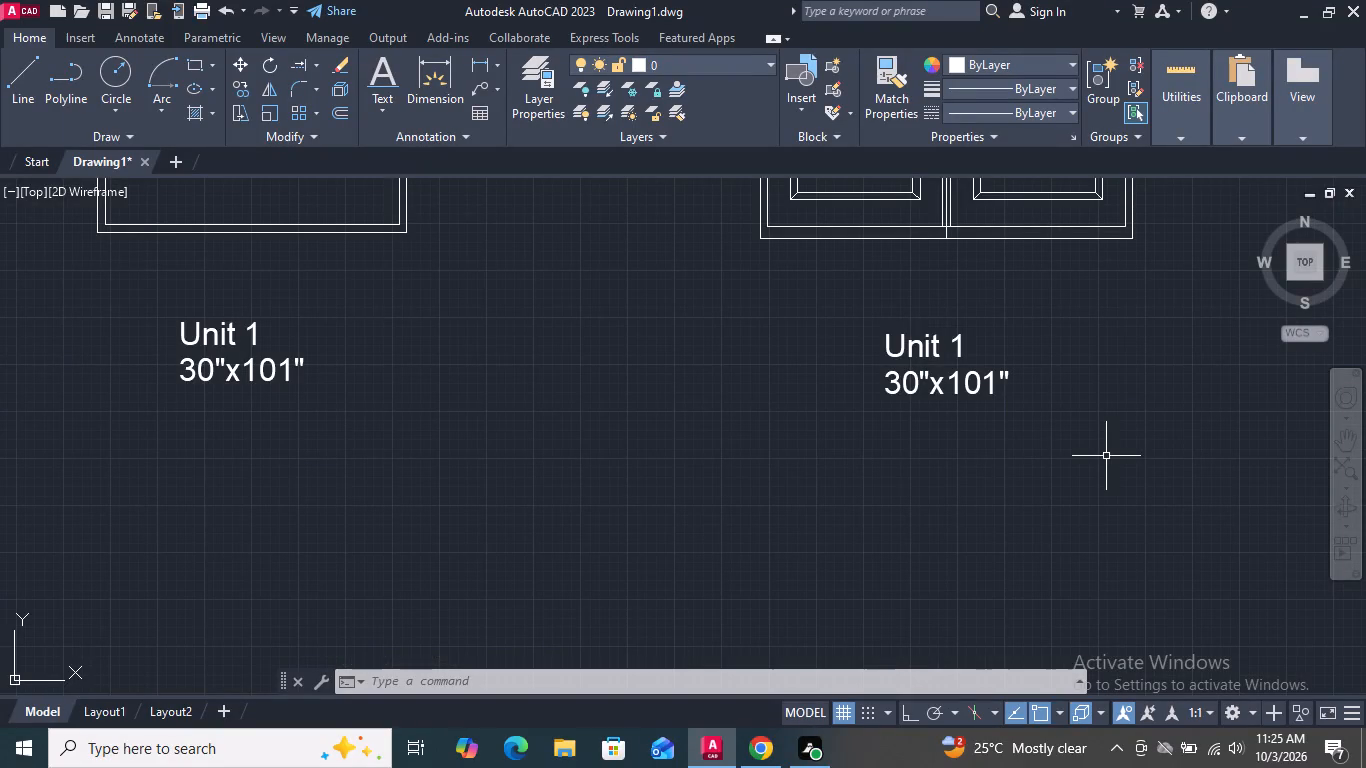
double_click(959, 395)
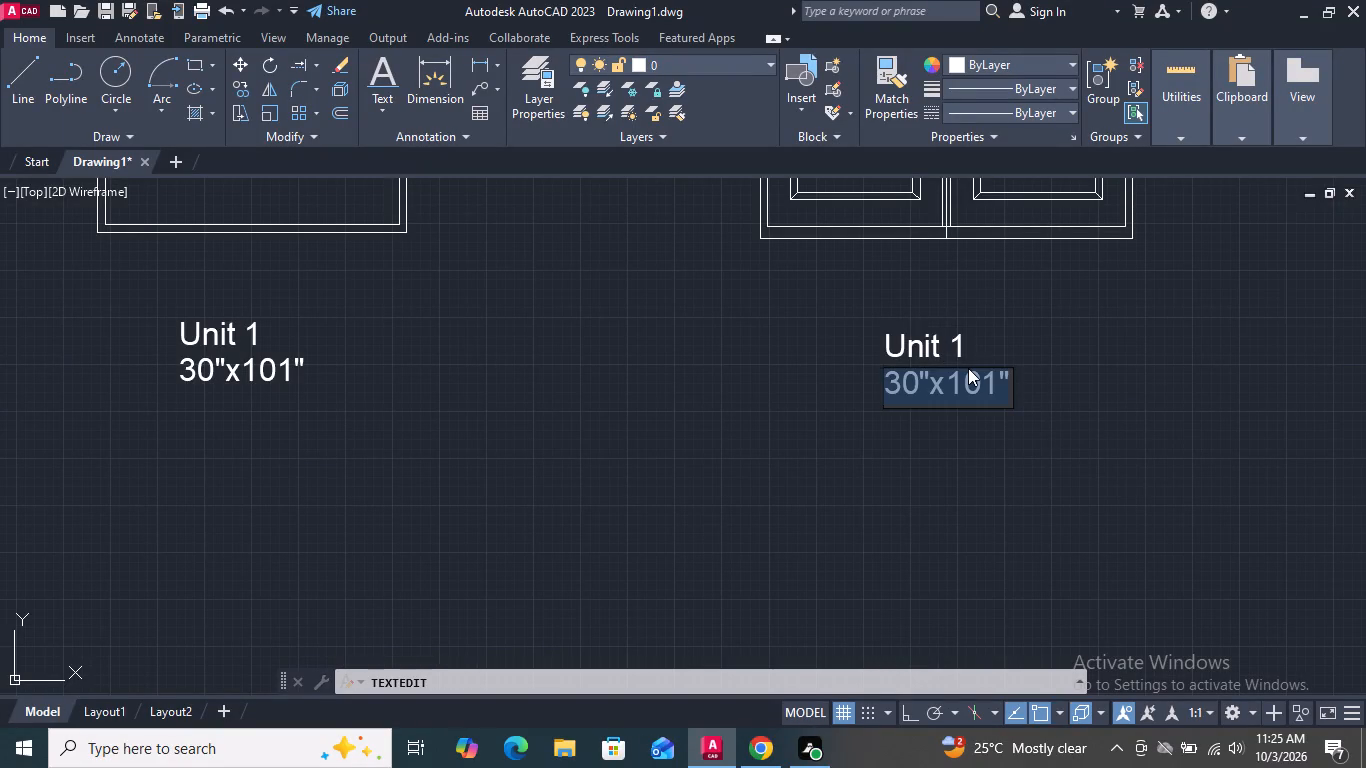
left_click(1006, 383)
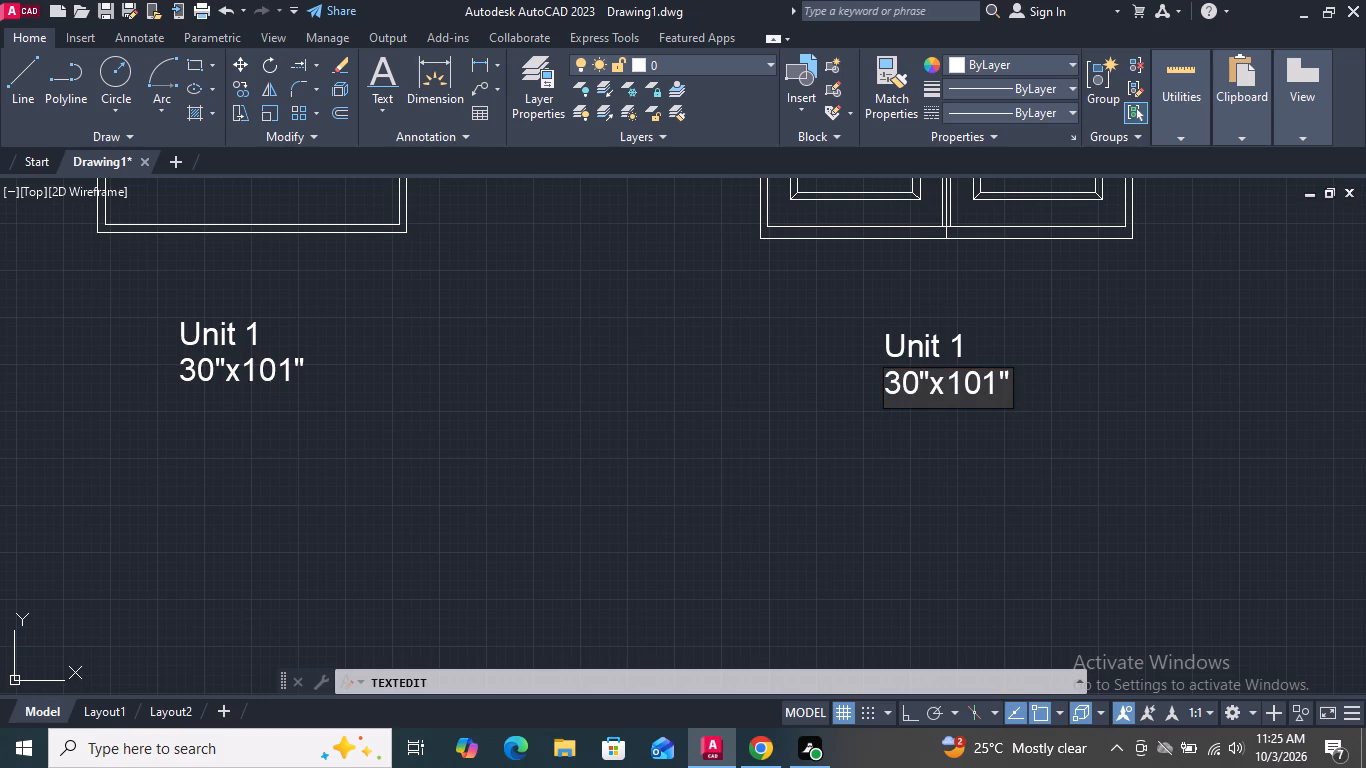
key("BackSpace")
key("BackSpace")
key("BackSpace")
key("BackSpace")
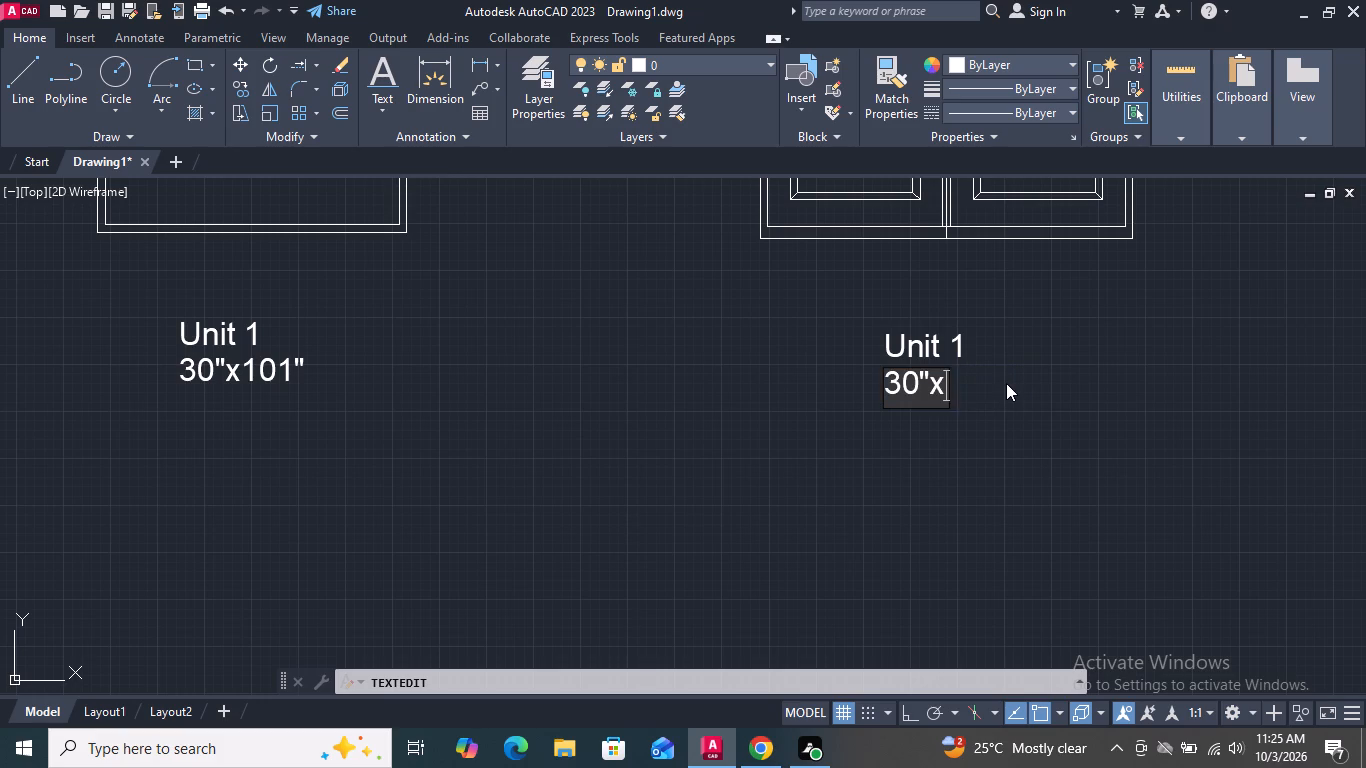
type("90")
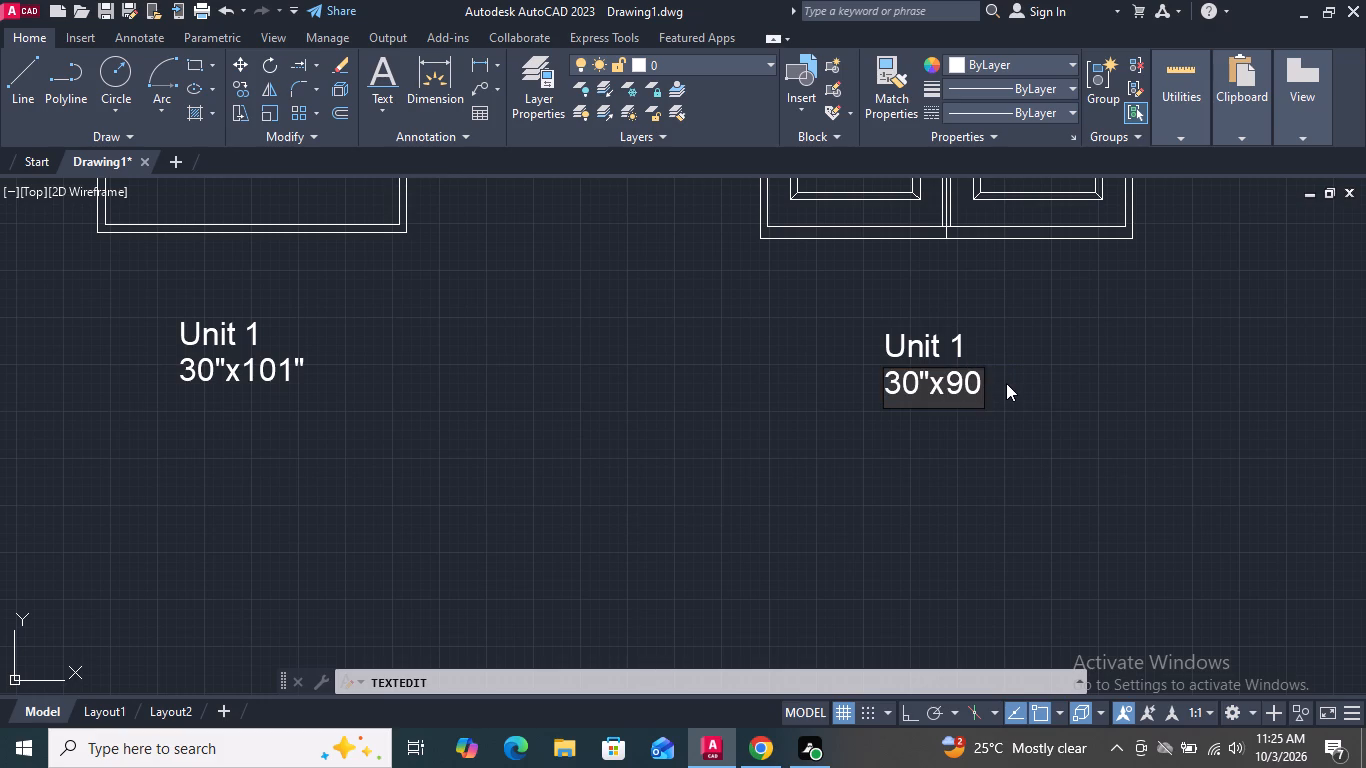
key("shift+quotedbl")
left_click(1006, 383)
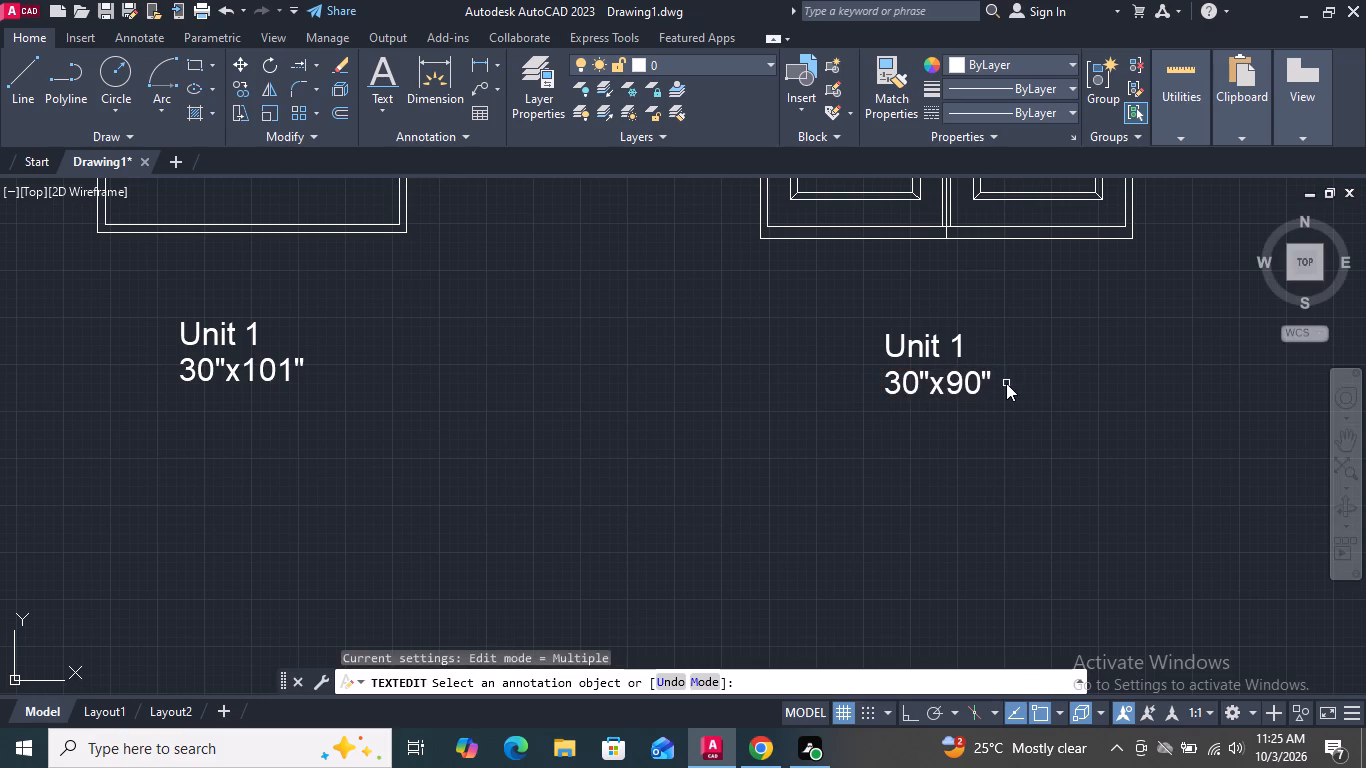
Change the unit line of the label below the third door of the bottom row to Unit 12.
double_click(951, 342)
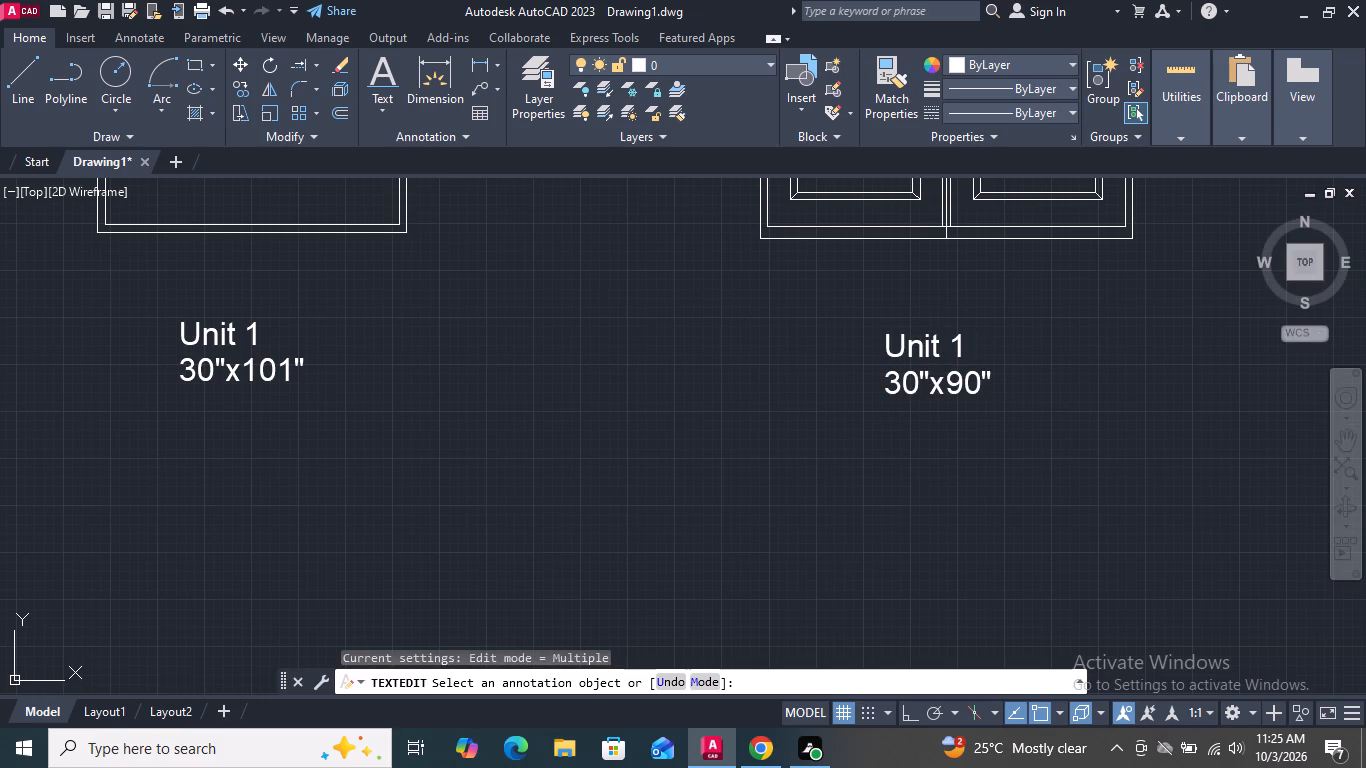
left_click(967, 348)
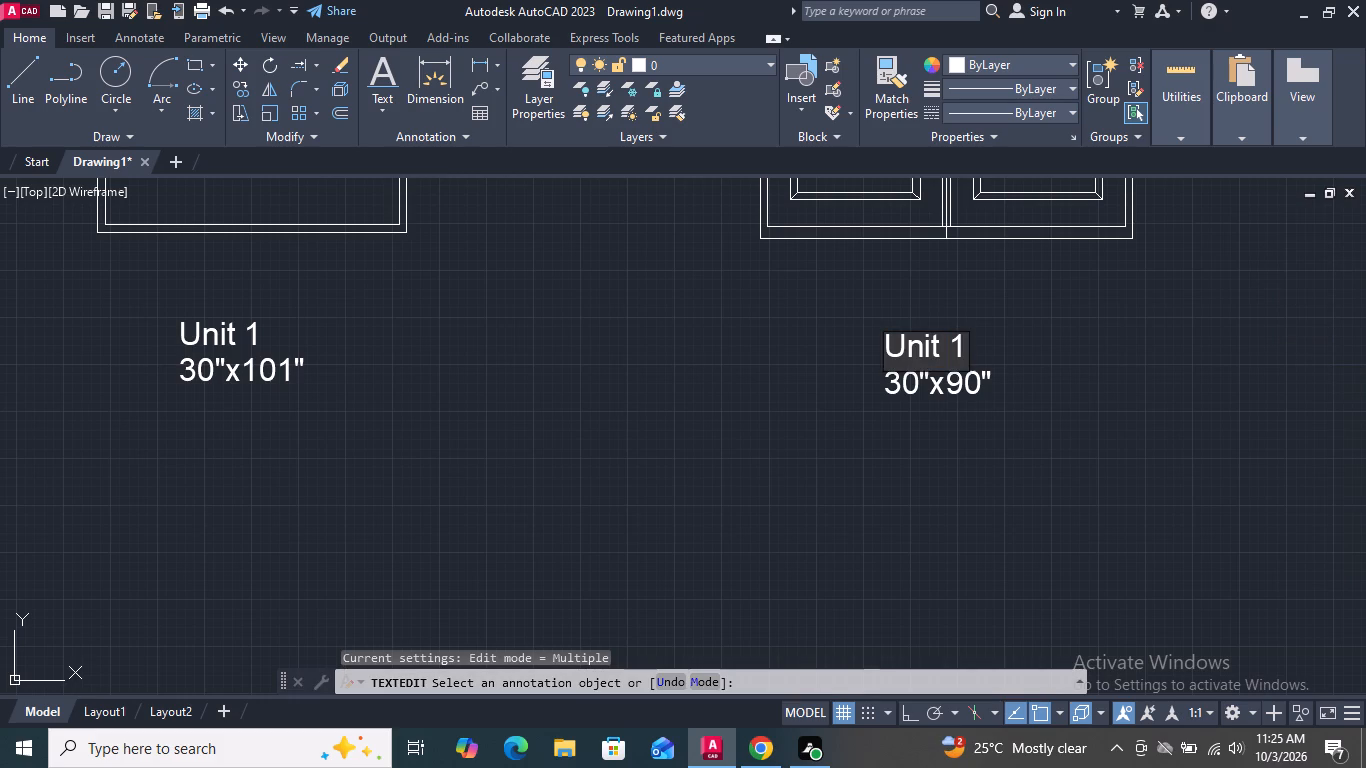
key("BackSpace")
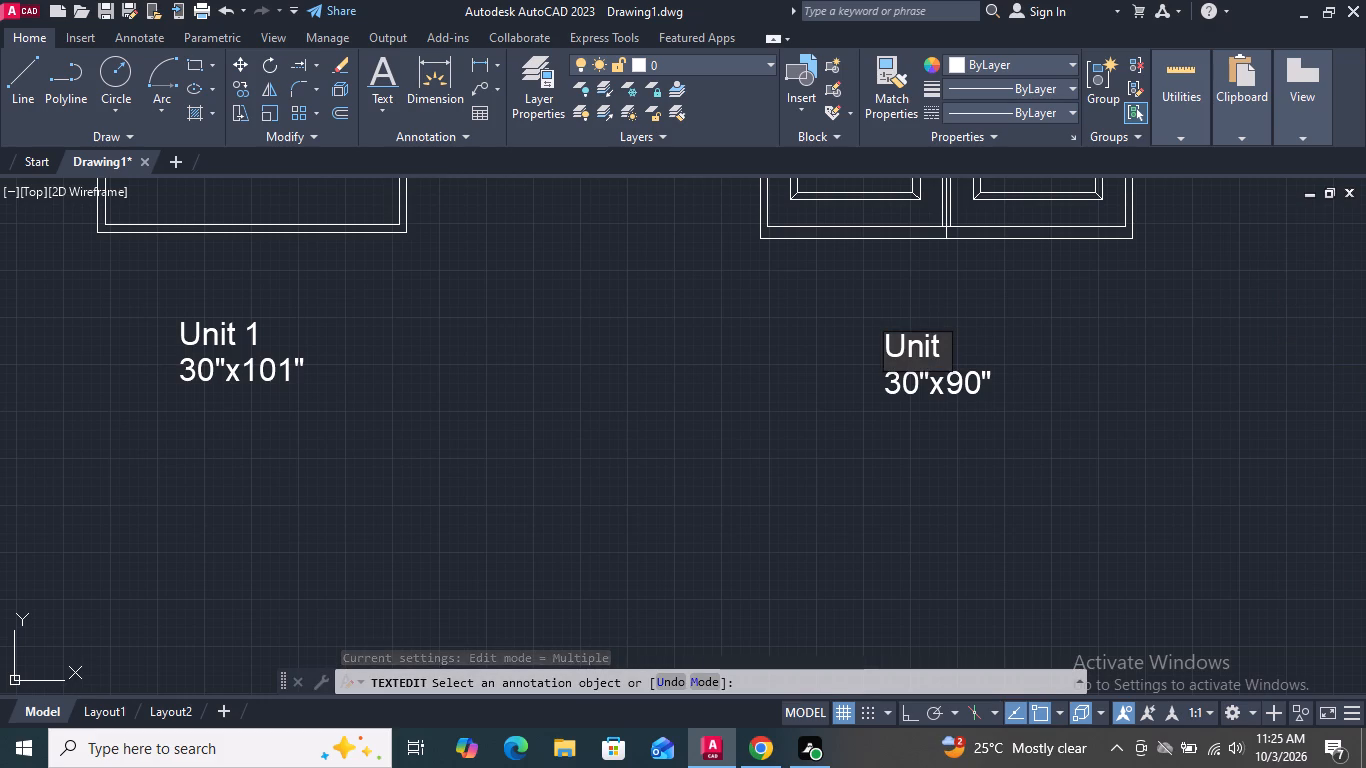
type("12")
key("Return")
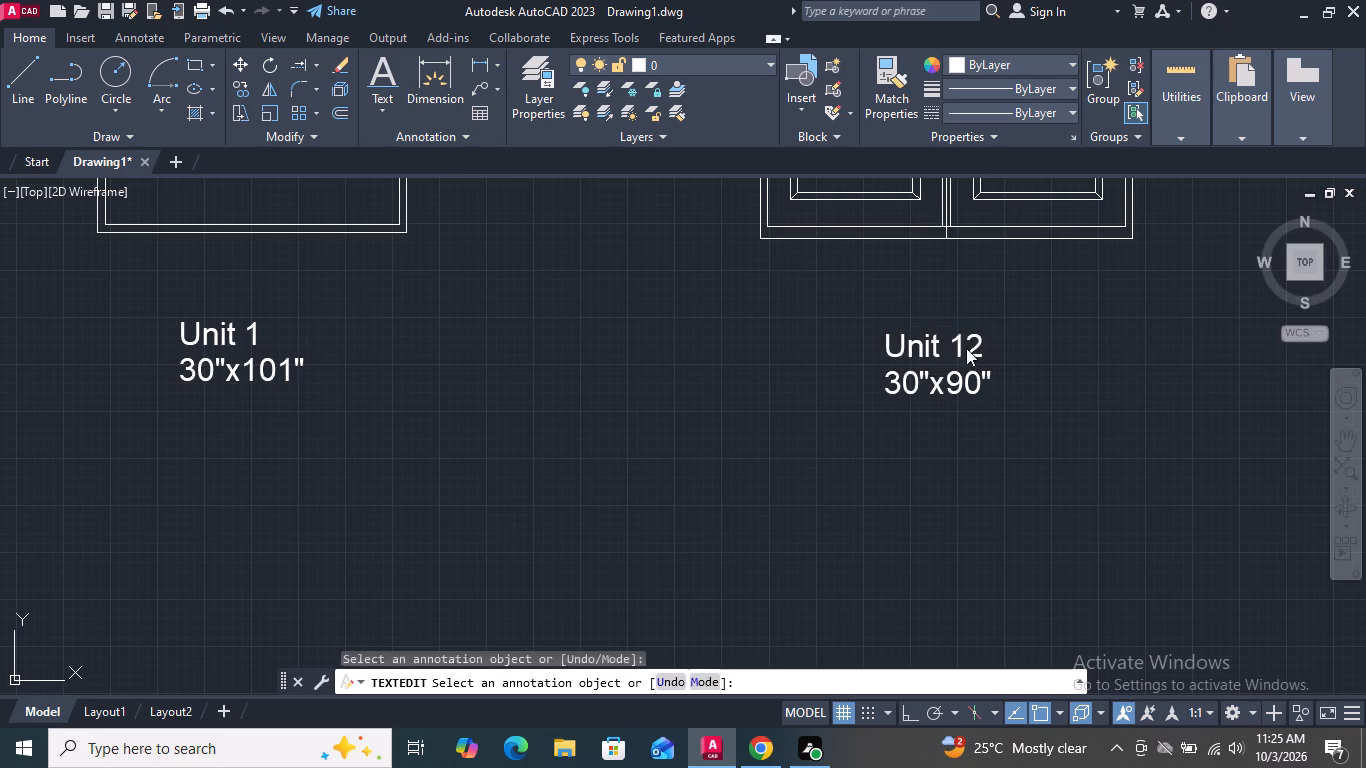
Change the size line of the label below the arched middle door of the bottom row to 30"x84".
left_click_drag(343, 439, 257, 431)
scroll(231, 374, "up", 1)
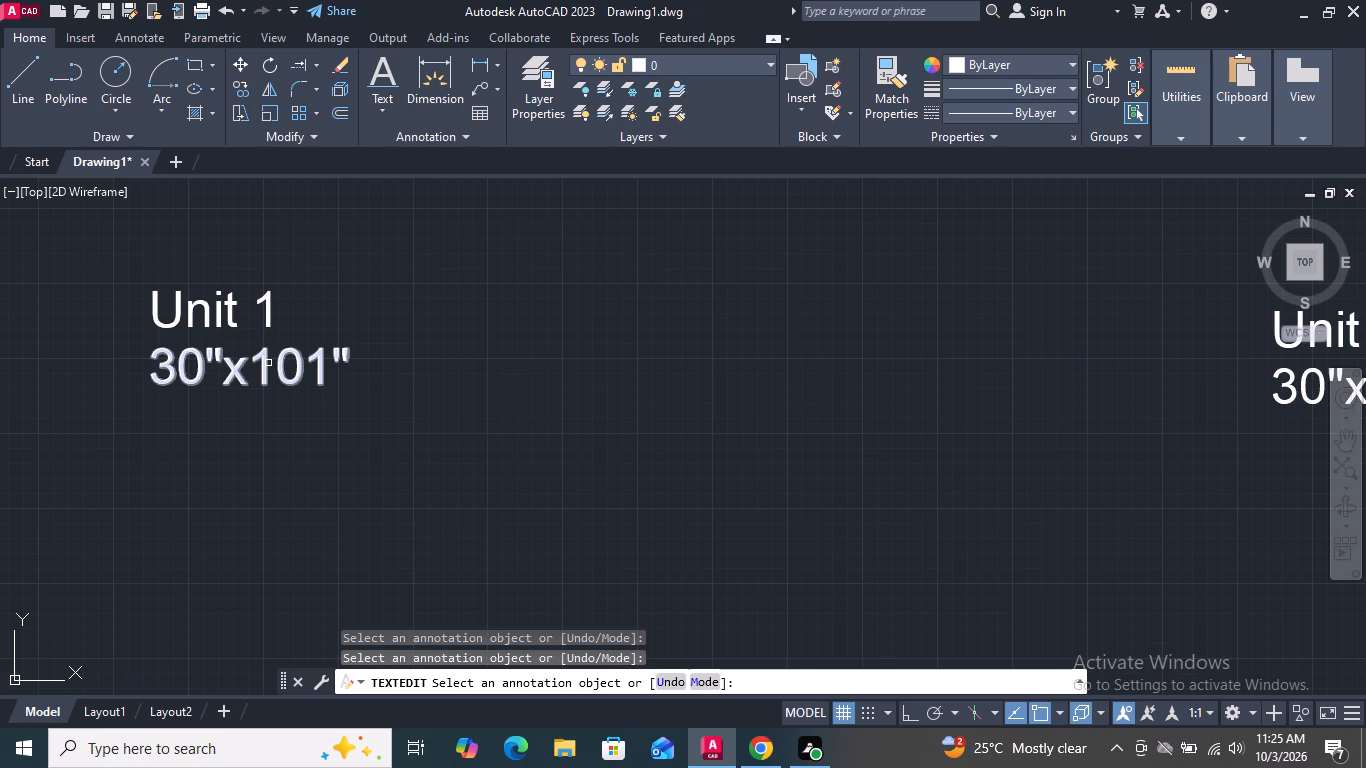
scroll(367, 493, "down", 3)
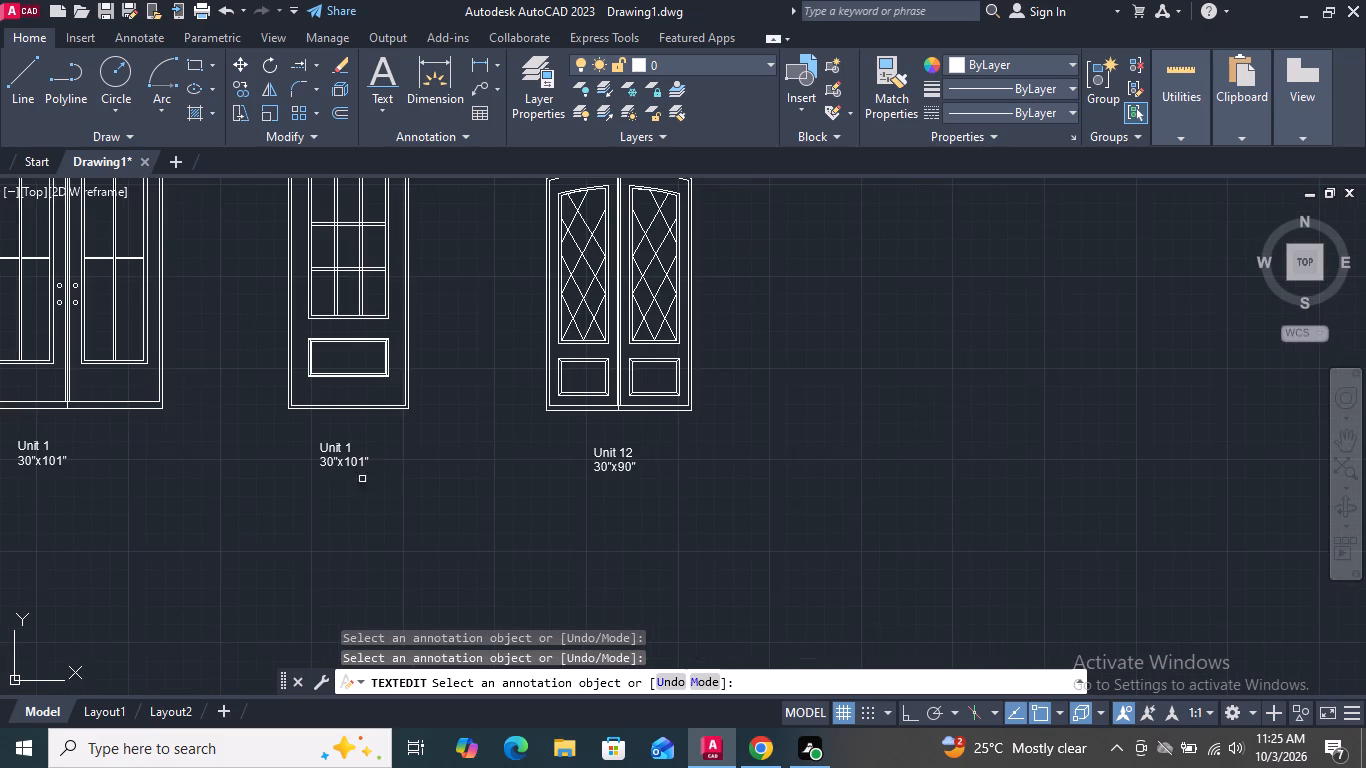
scroll(318, 468, "up", 3)
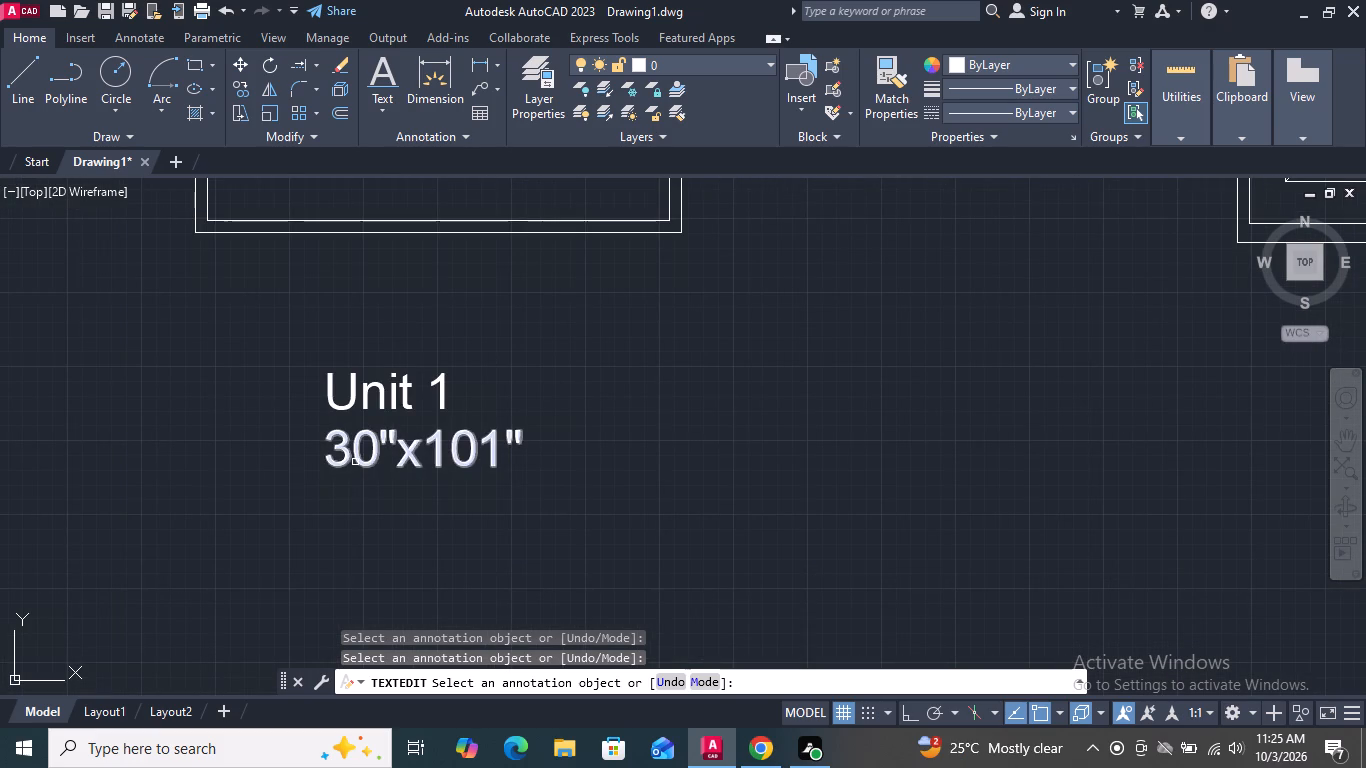
double_click(355, 462)
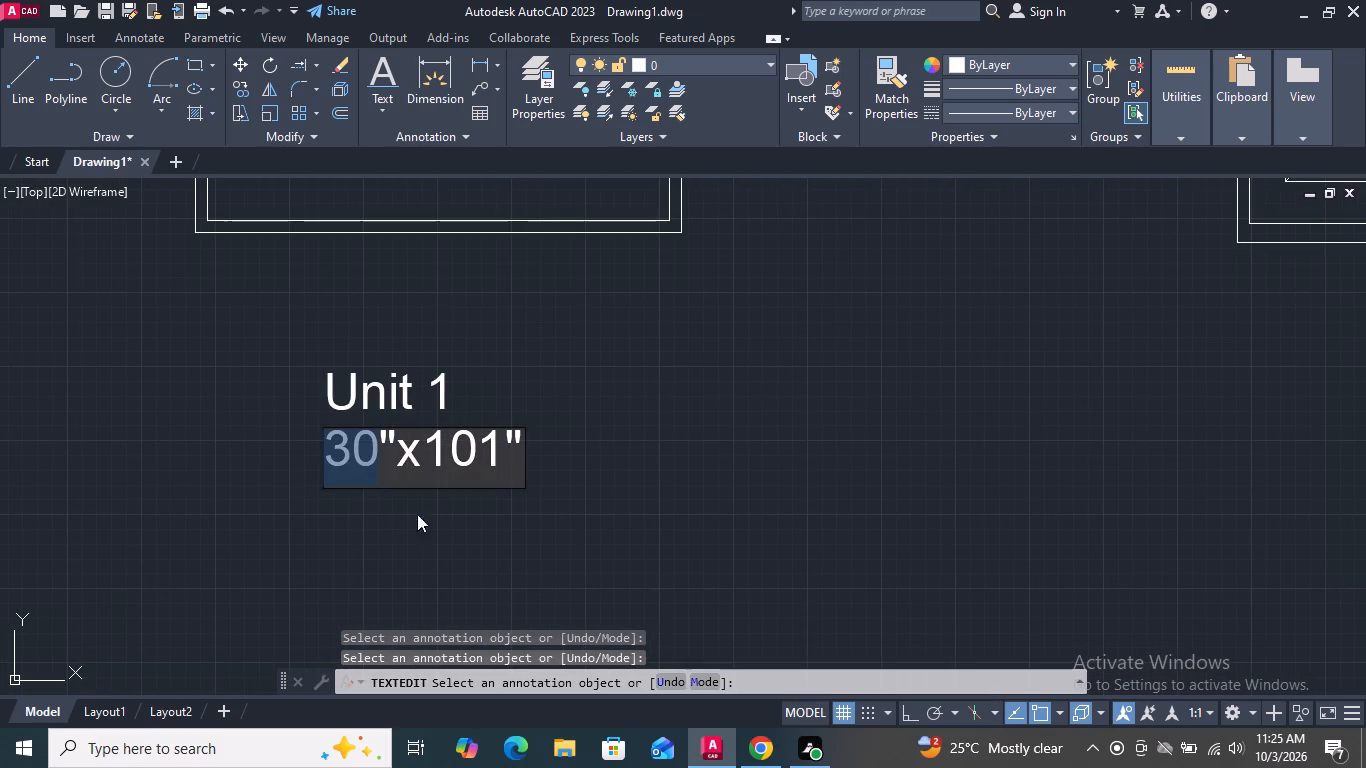
scroll(506, 451, "up", 2)
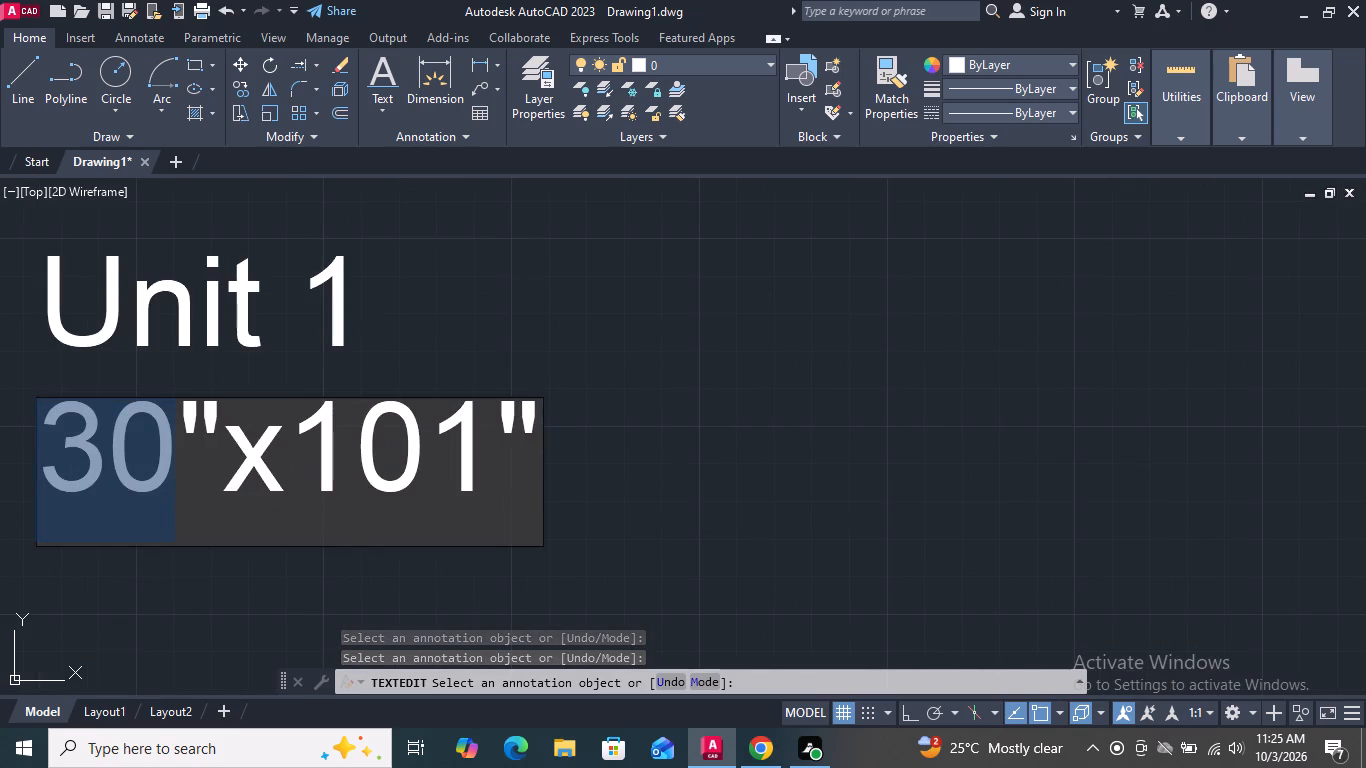
left_click(496, 457)
key("BackSpace")
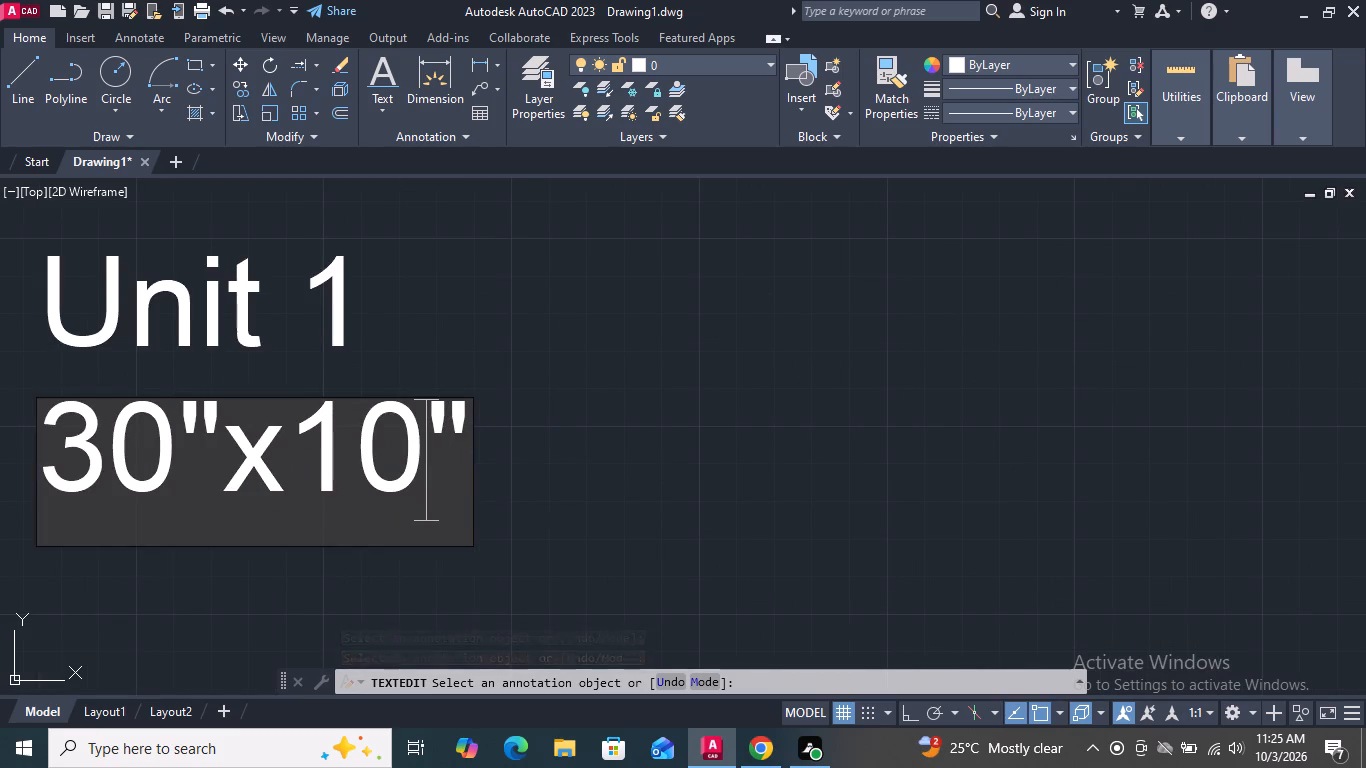
key("BackSpace")
key("BackSpace")
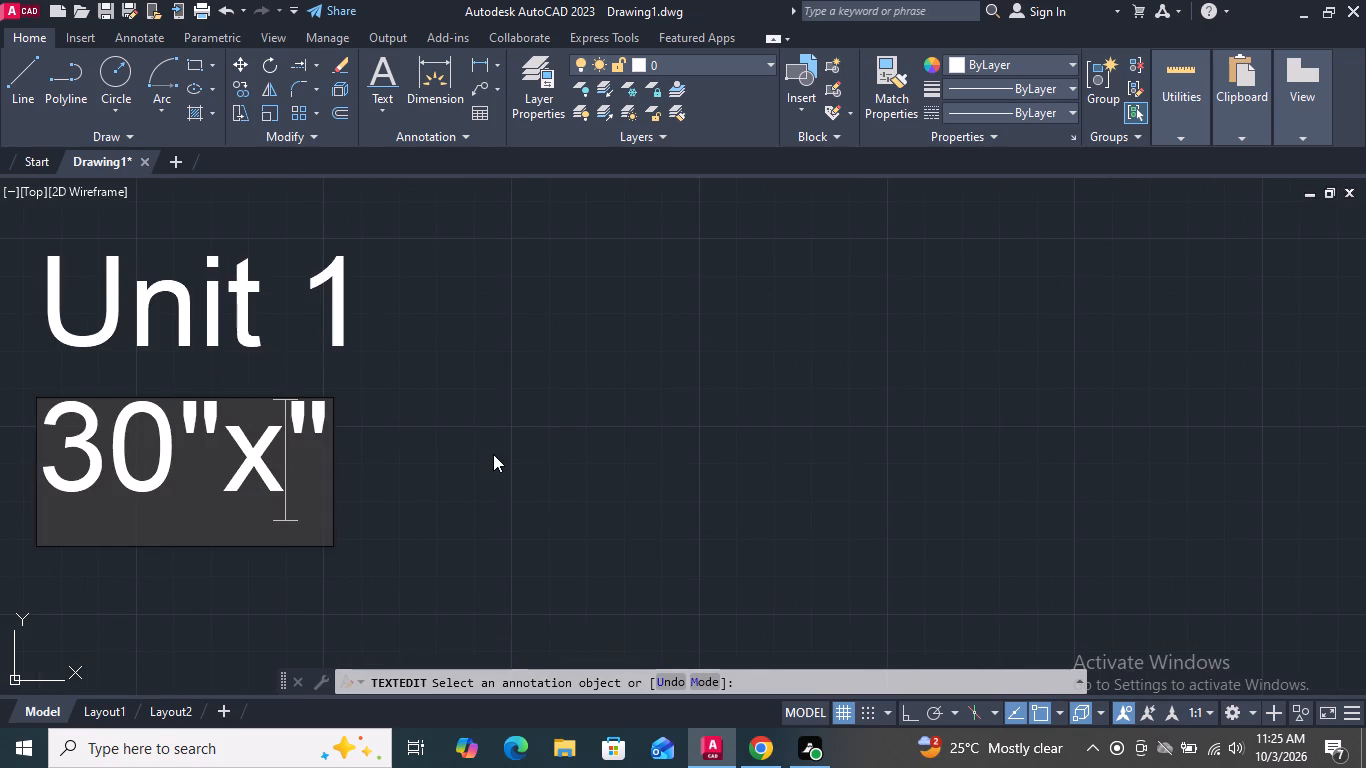
type("84")
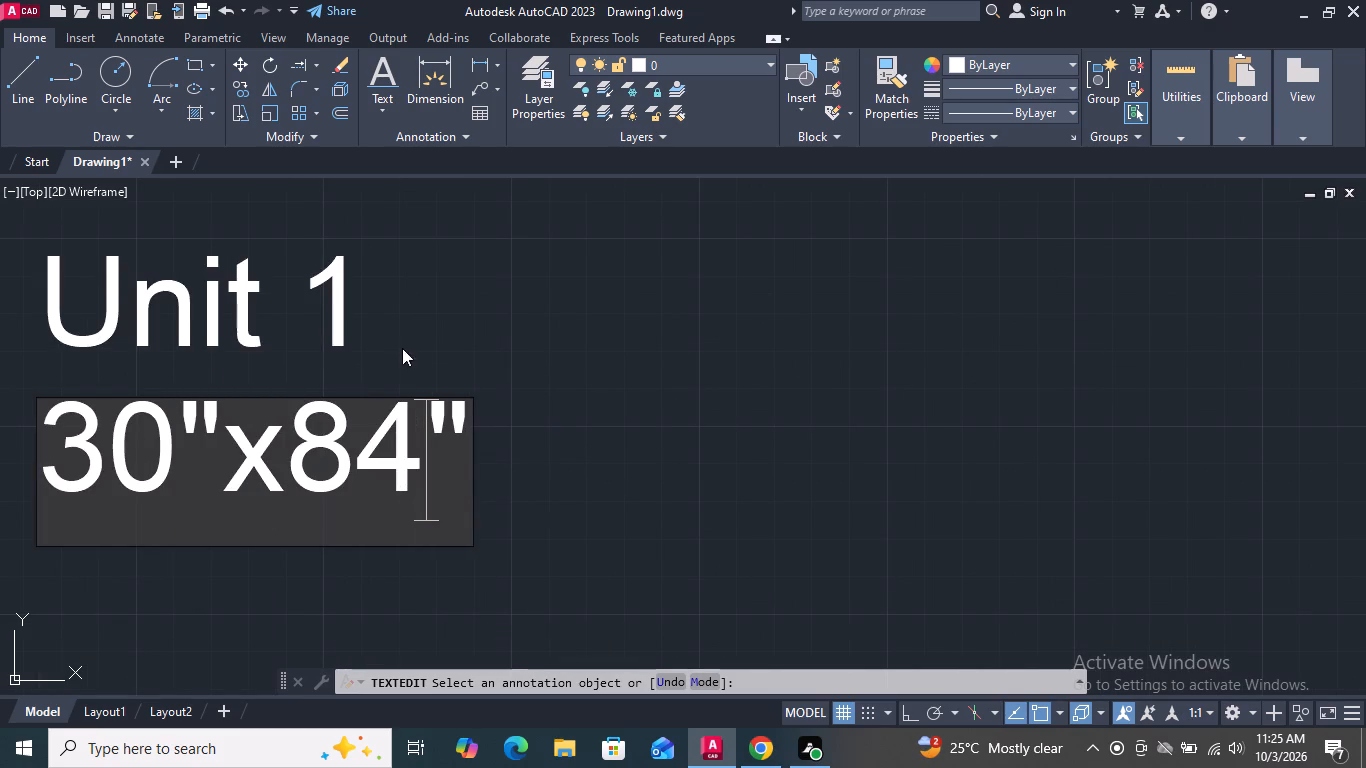
left_click(350, 323)
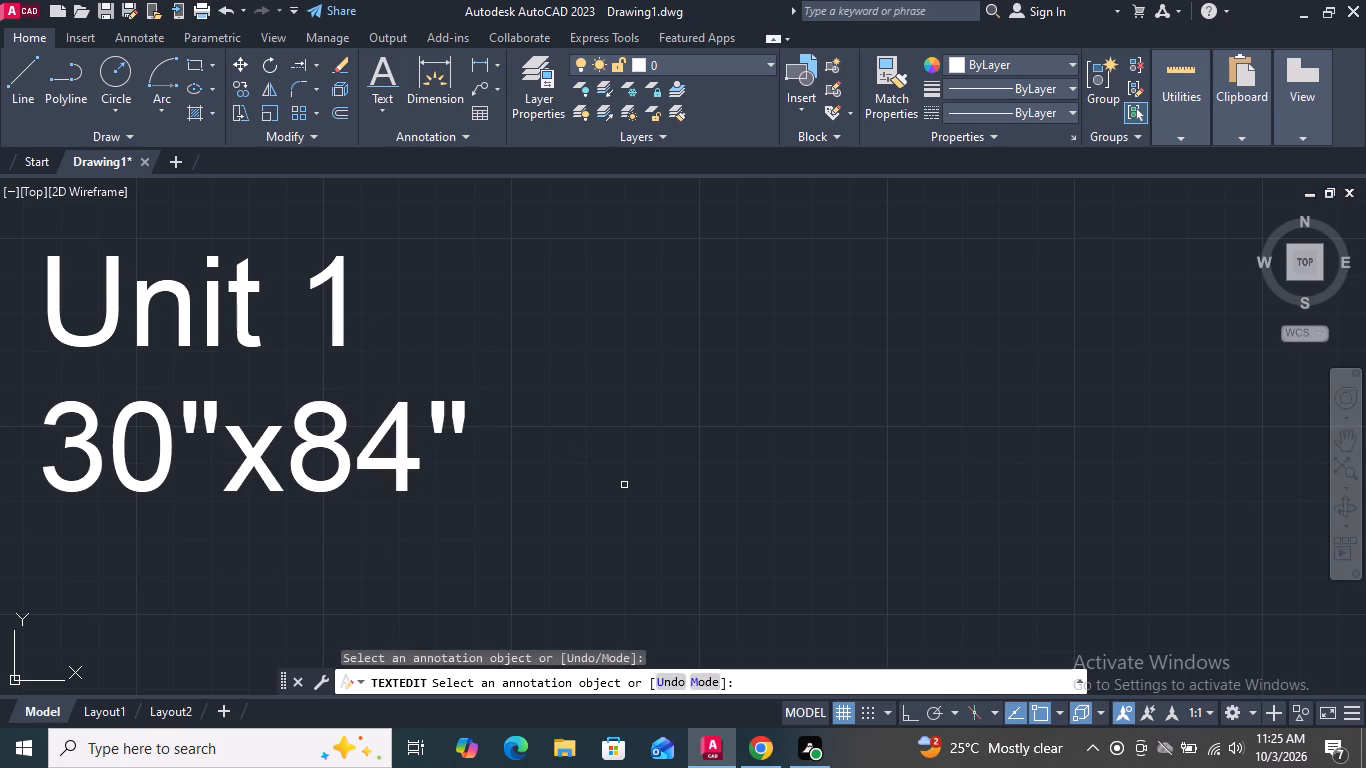
left_click(624, 485)
Change the unit line of the label below the arched middle door of the bottom row to Unit 11.
double_click(333, 309)
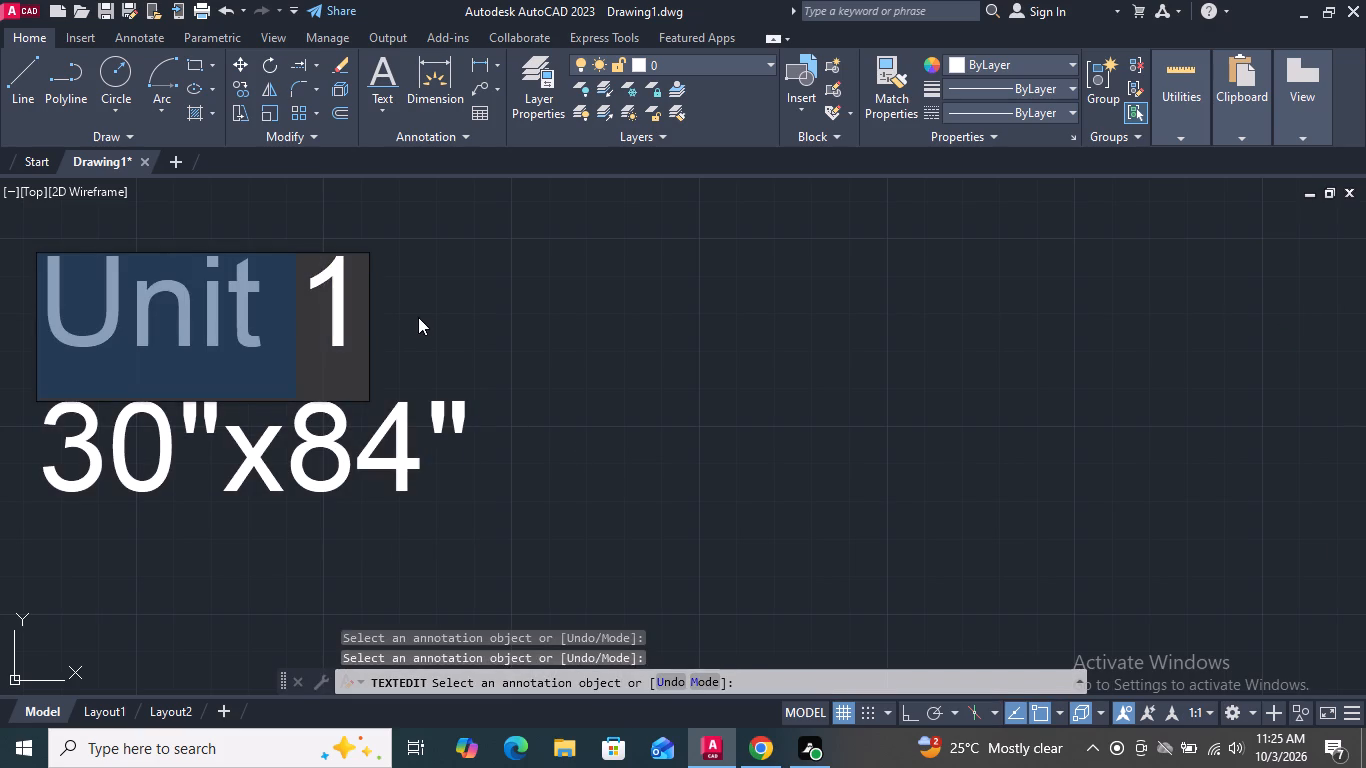
left_click(358, 303)
key("1")
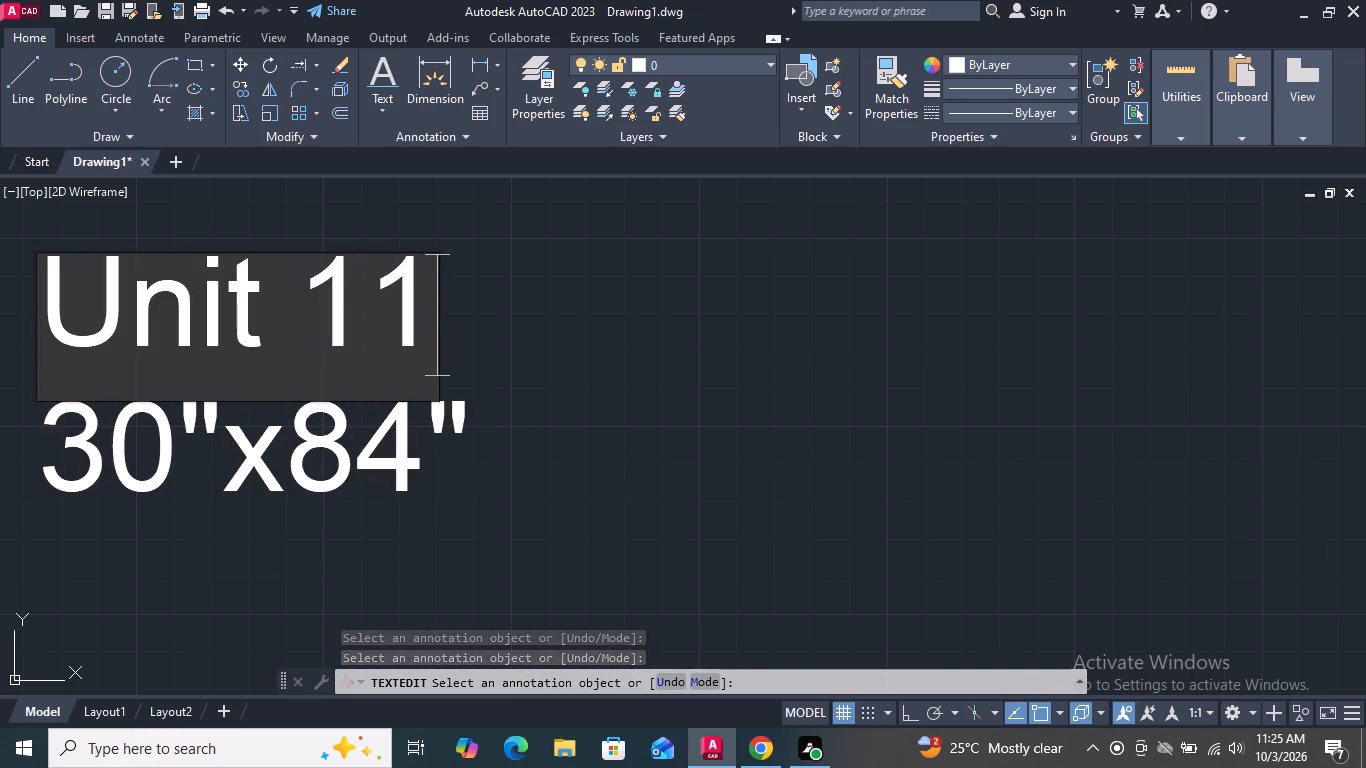
key("Return")
scroll(615, 383, "down", 5)
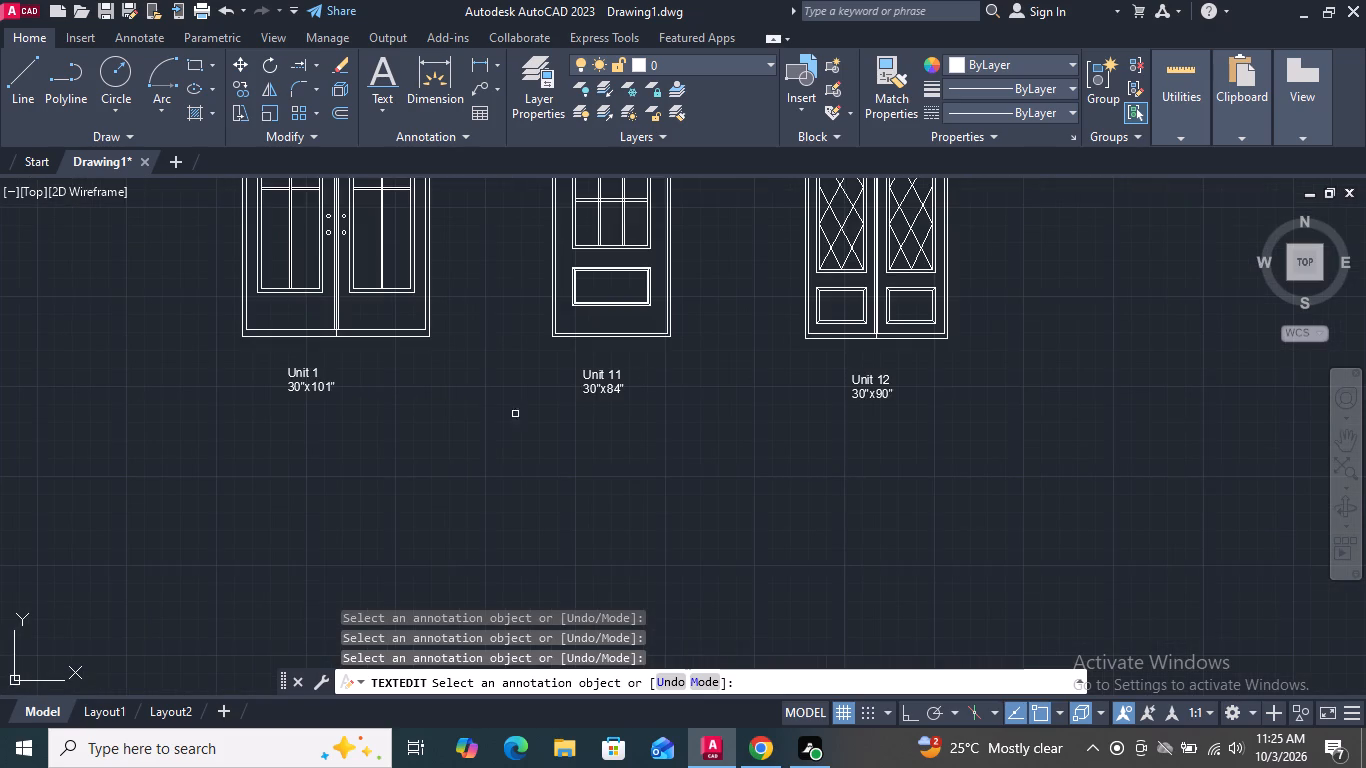
scroll(223, 368, "up", 2)
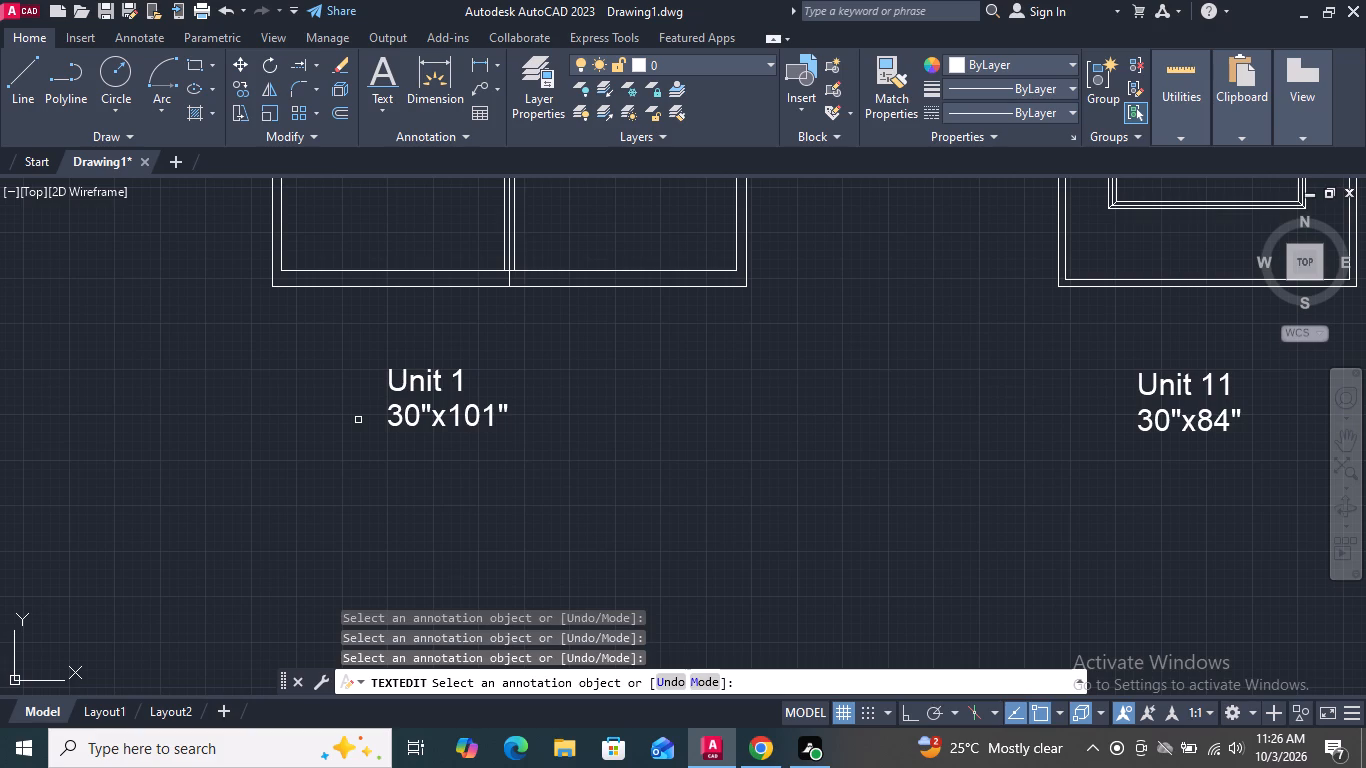
key("Escape")
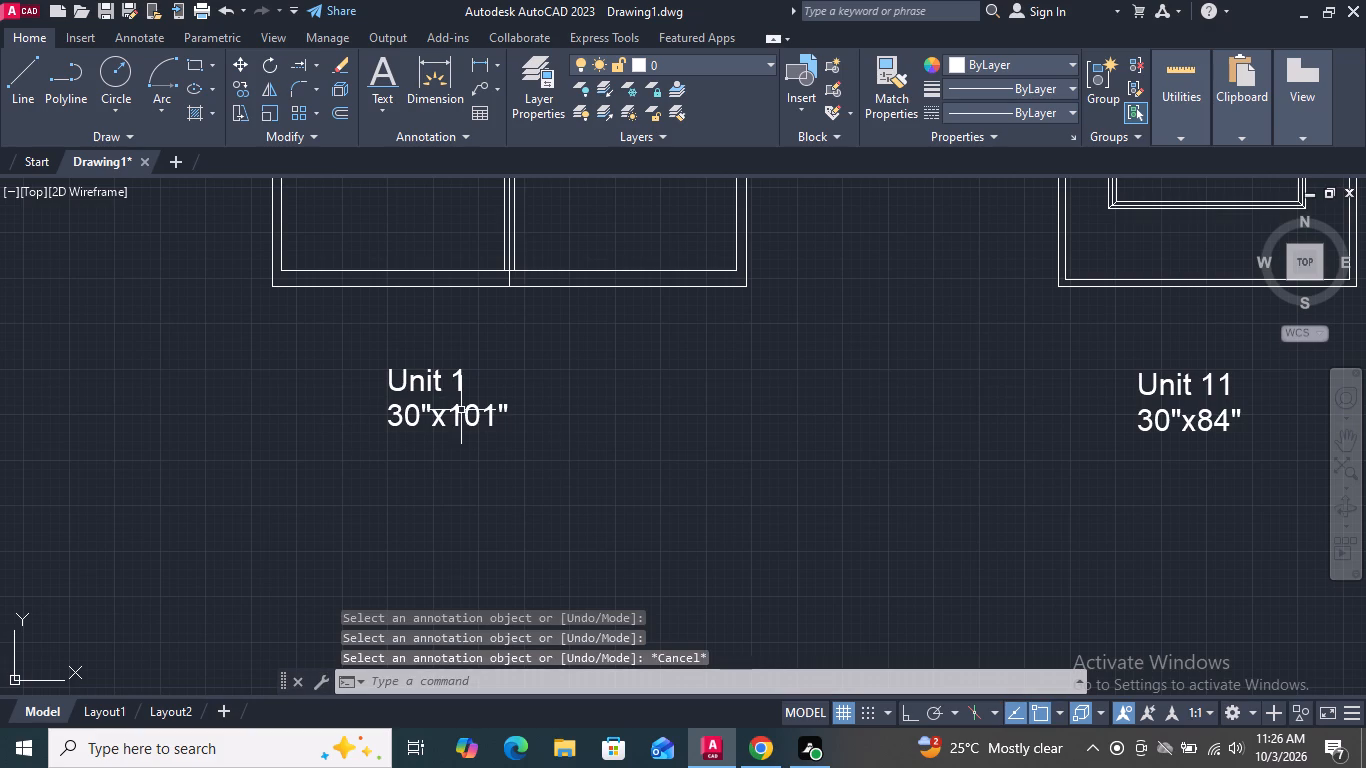
Replace the size line below the first door of the bottom row with a copy of the 30"x84" line from the Unit 11 label.
left_click(461, 410)
key("Delete")
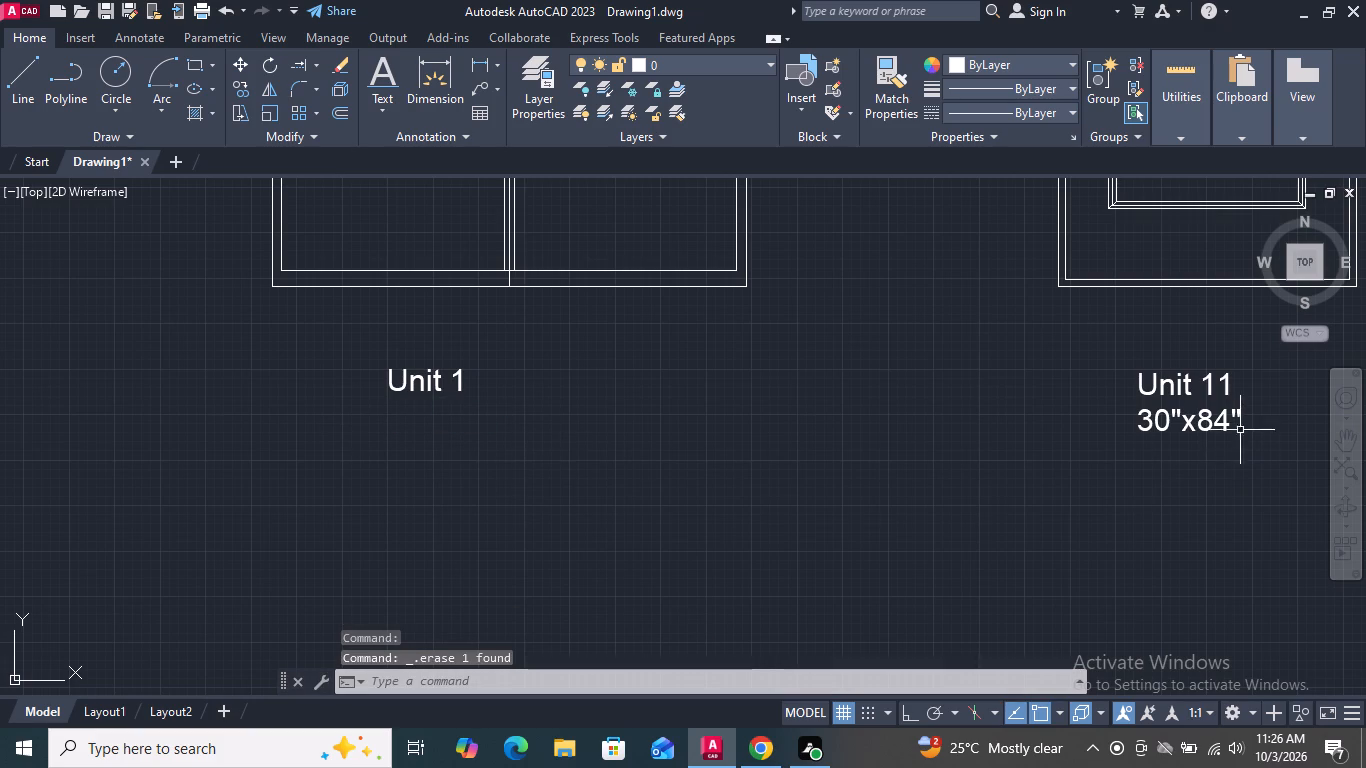
left_click(1206, 422)
left_click(235, 89)
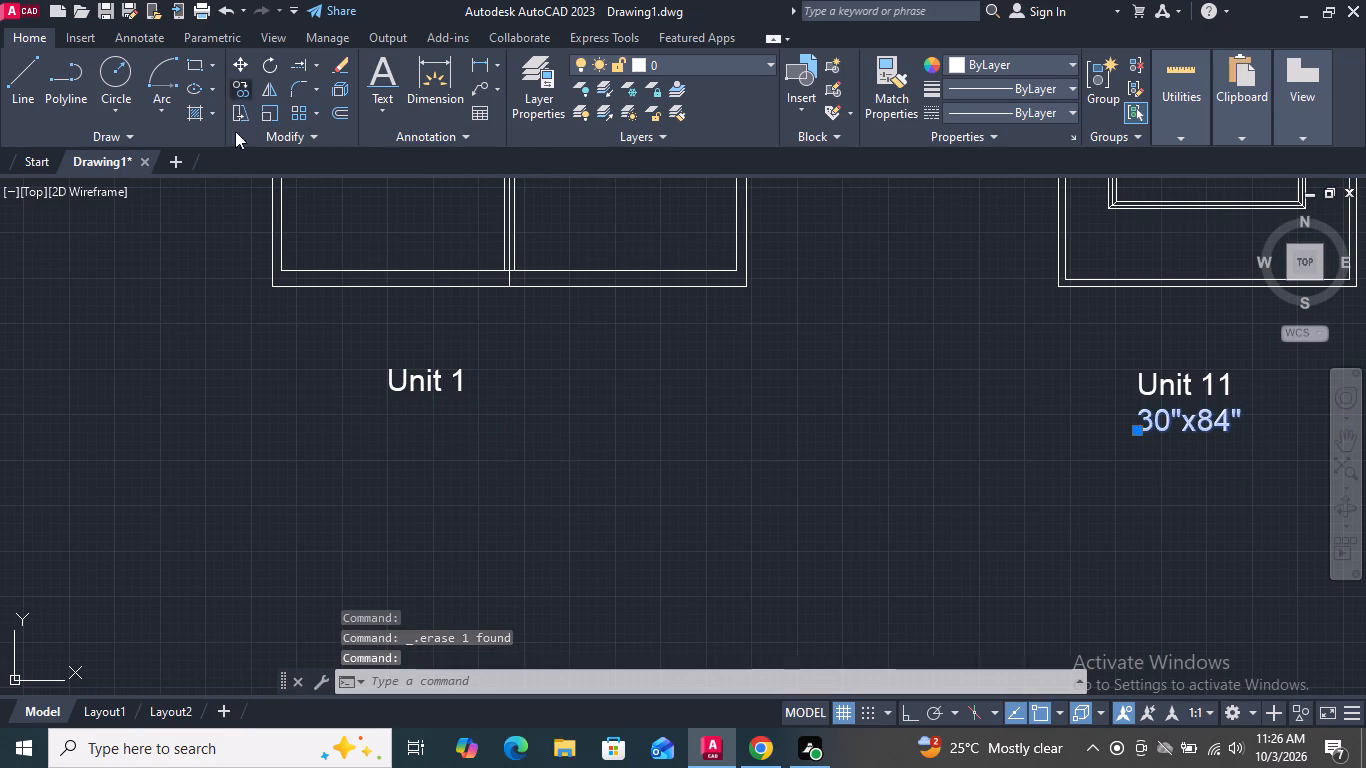
left_click_drag(1036, 470, 981, 466)
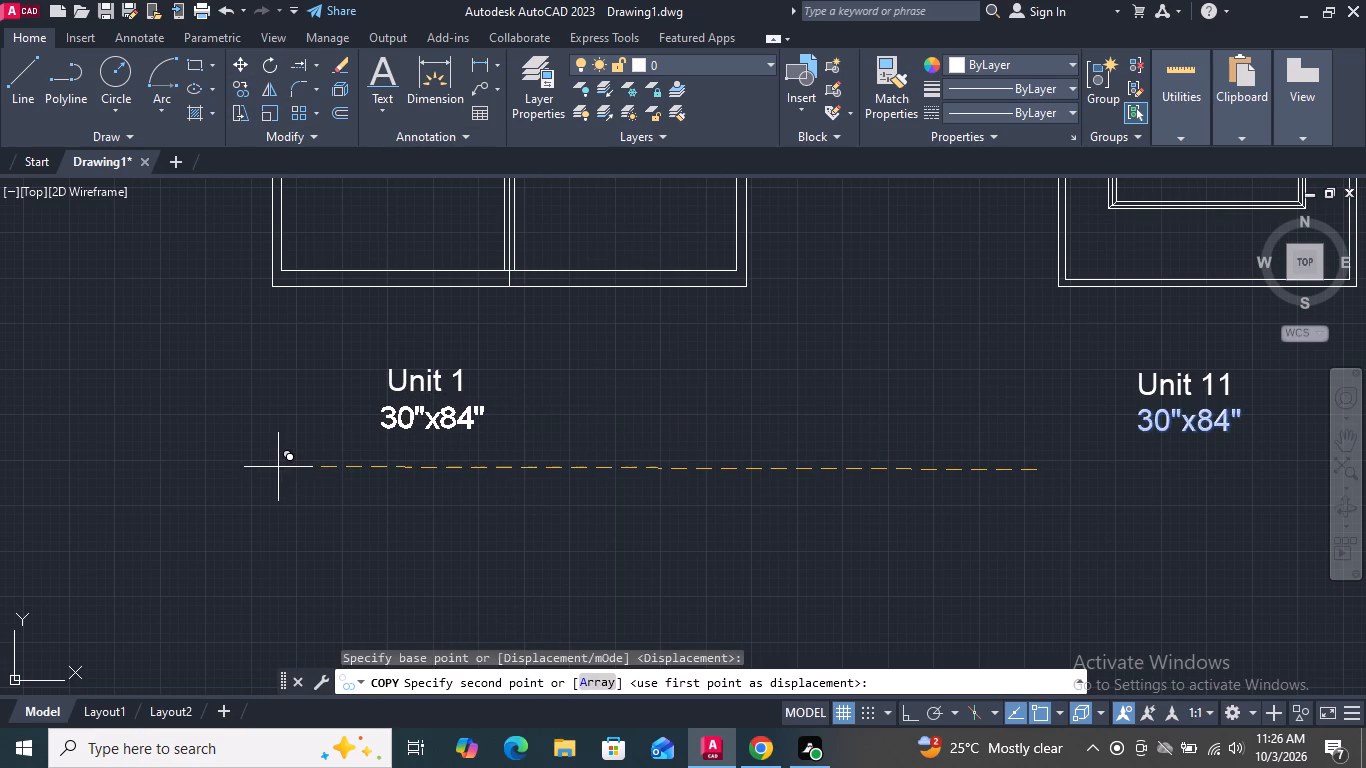
left_click(273, 471)
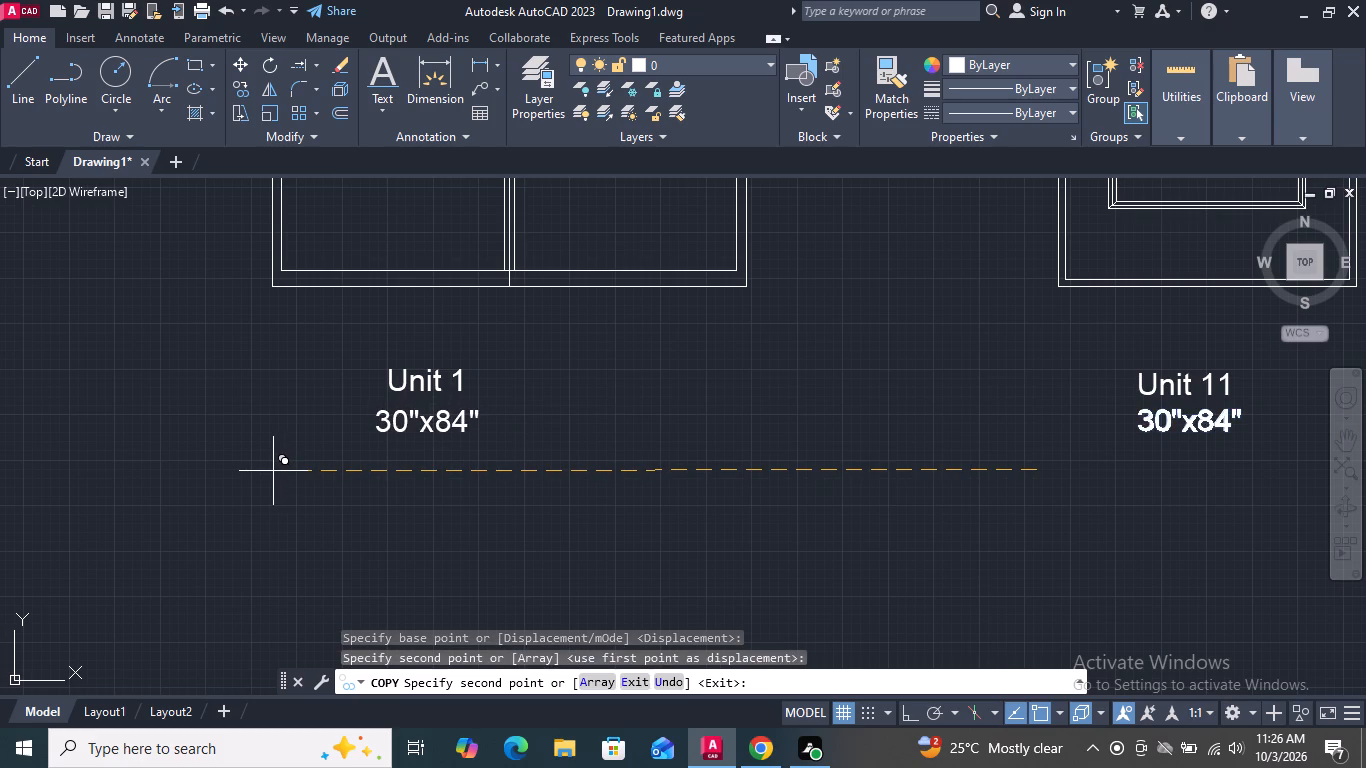
key("Escape")
Change the unit line of the label below the first door of the bottom row to Unit 10.
double_click(457, 384)
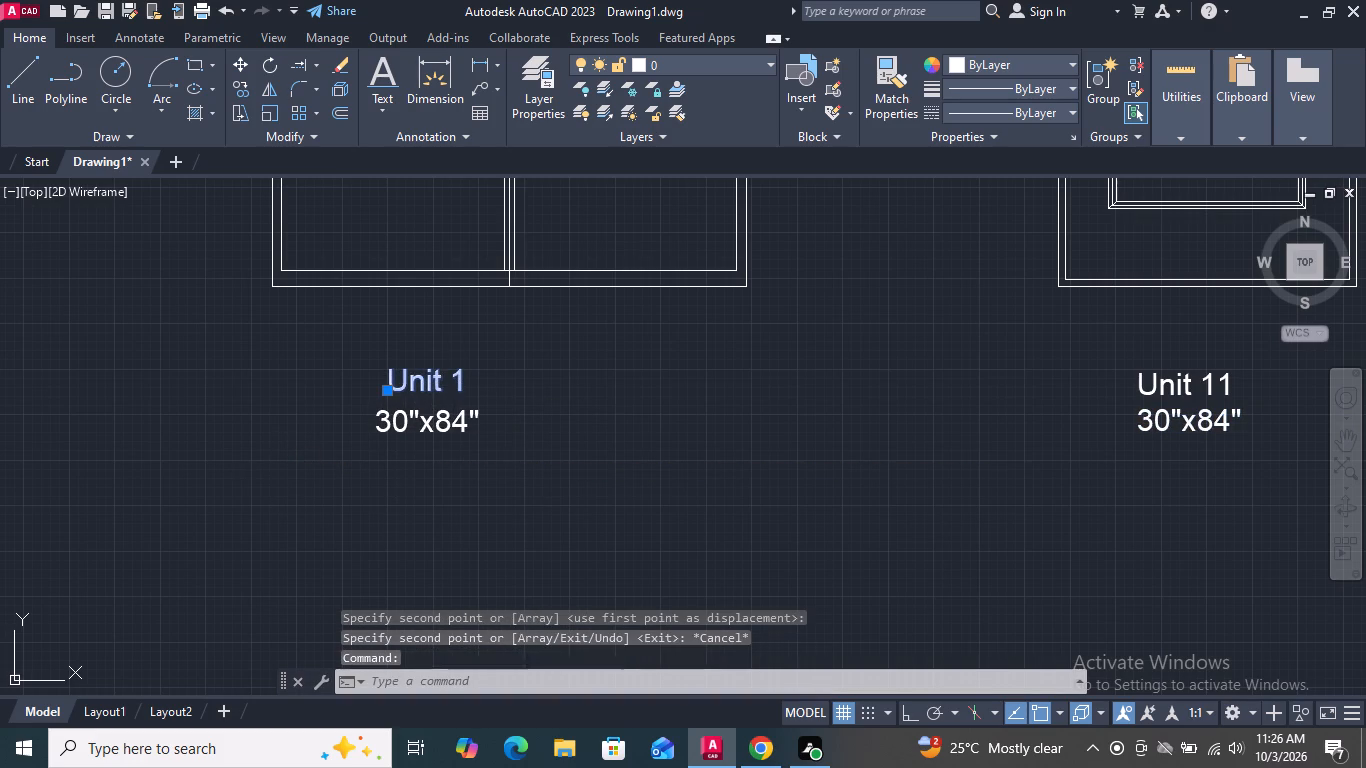
scroll(457, 384, "up", 4)
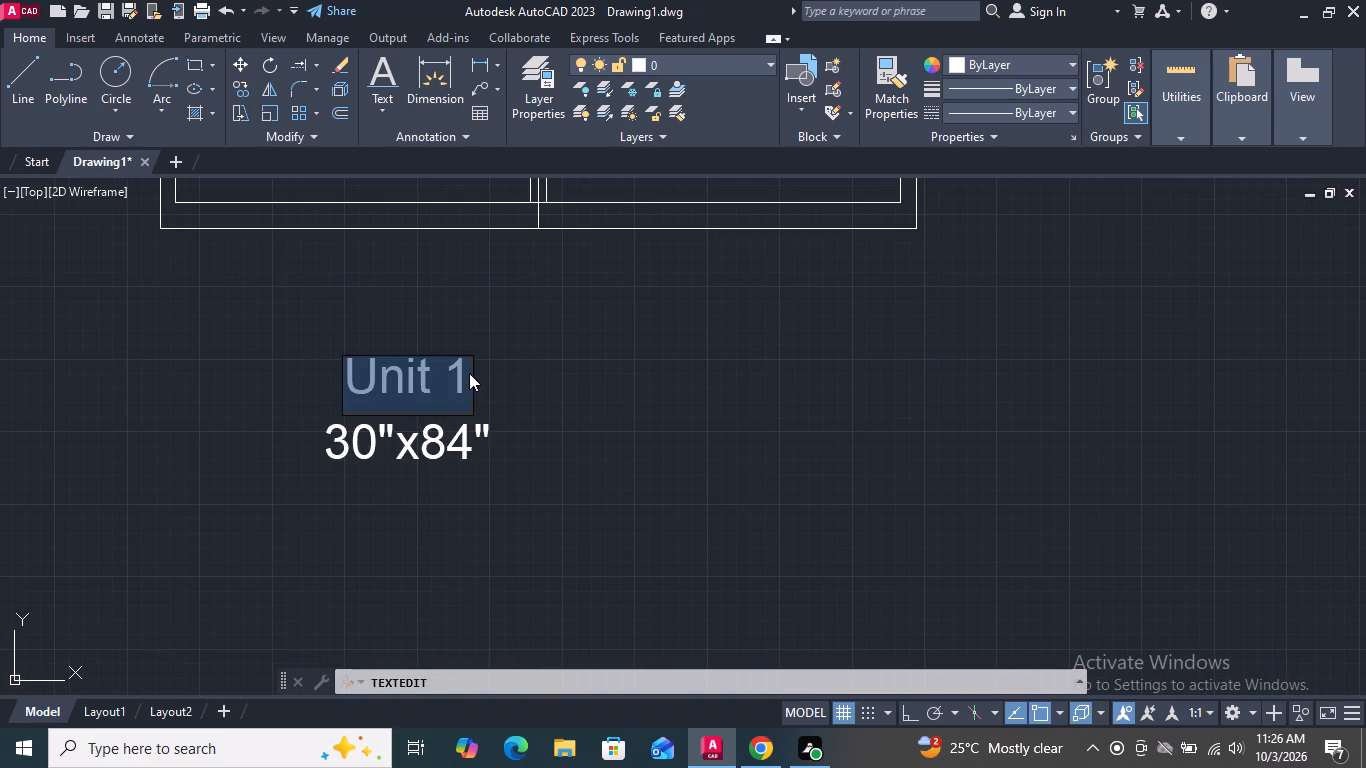
left_click(469, 373)
key("1")
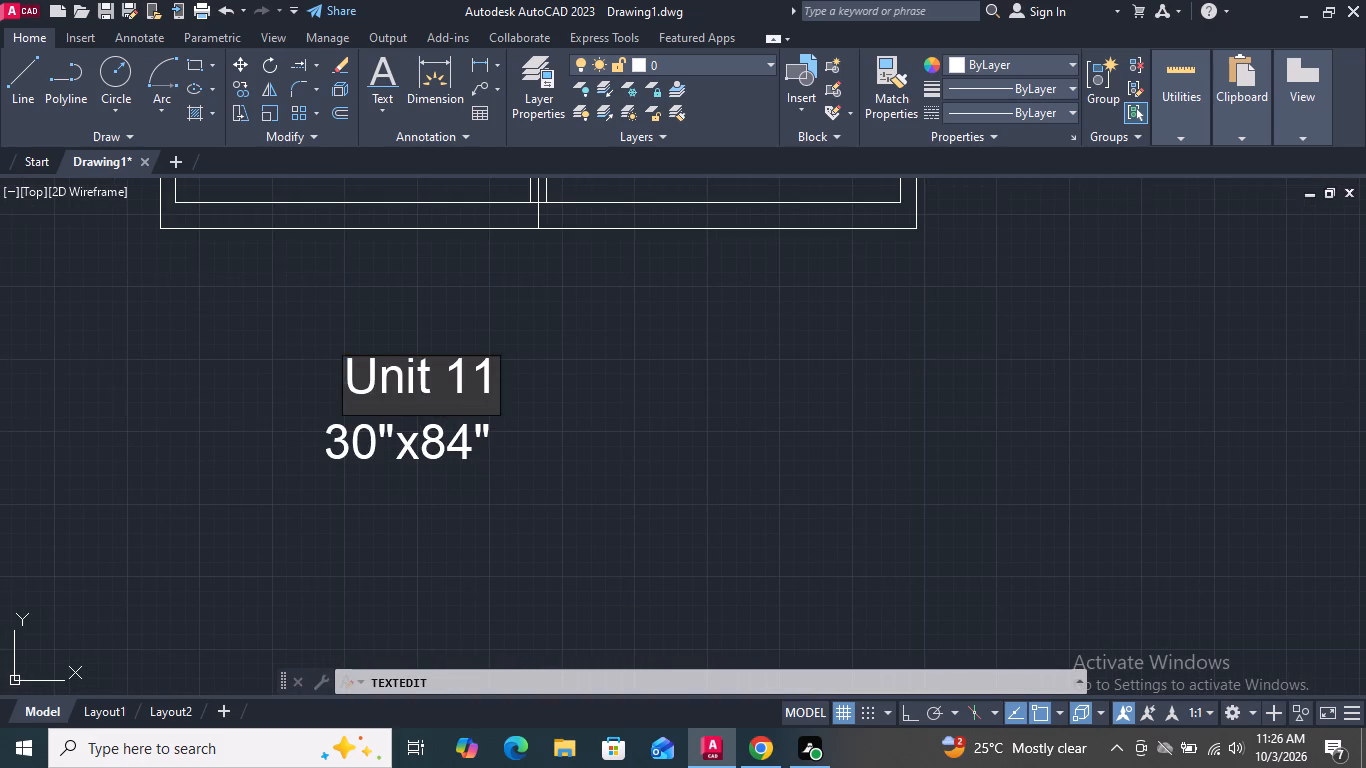
key("BackSpace")
key("0")
key("Return")
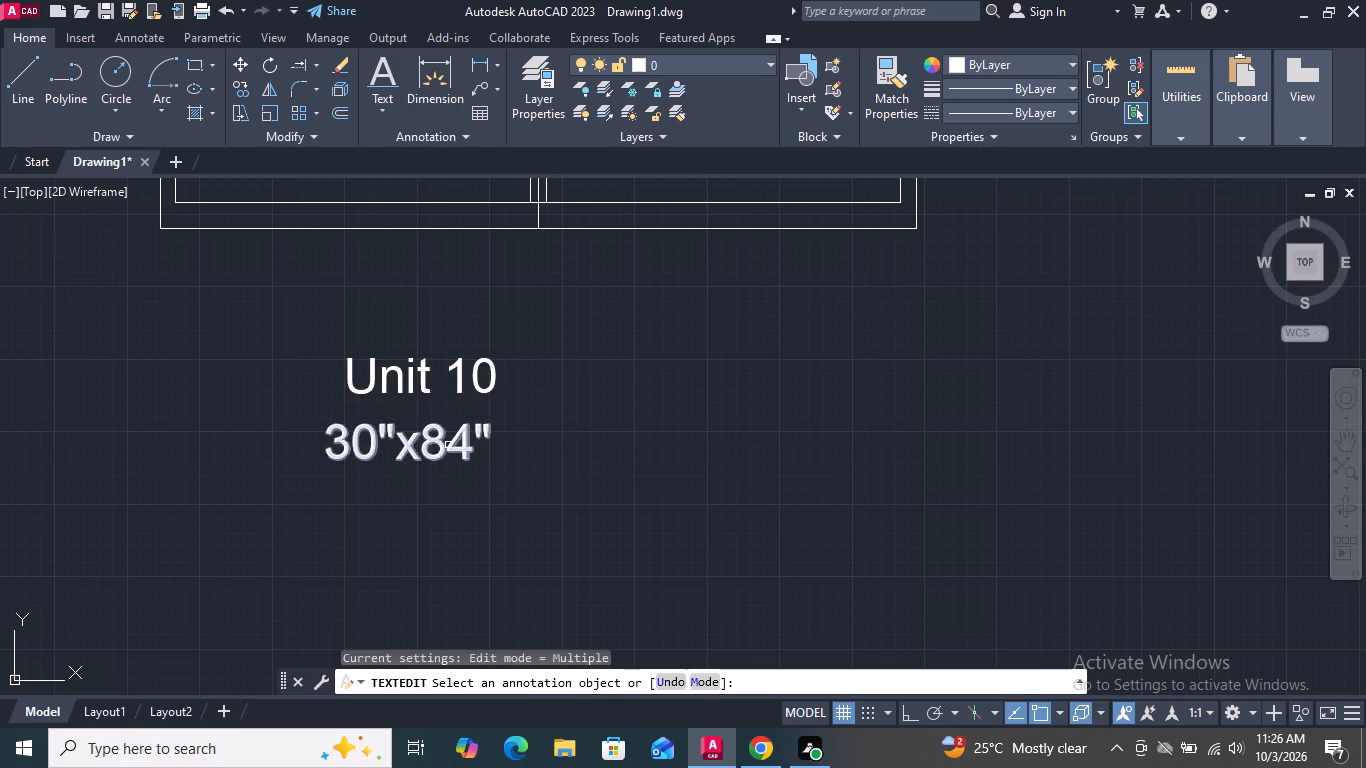
key("Escape")
Move the 30"x84" size line slightly right so it sits centred beneath the Unit 10 line.
left_click(460, 455)
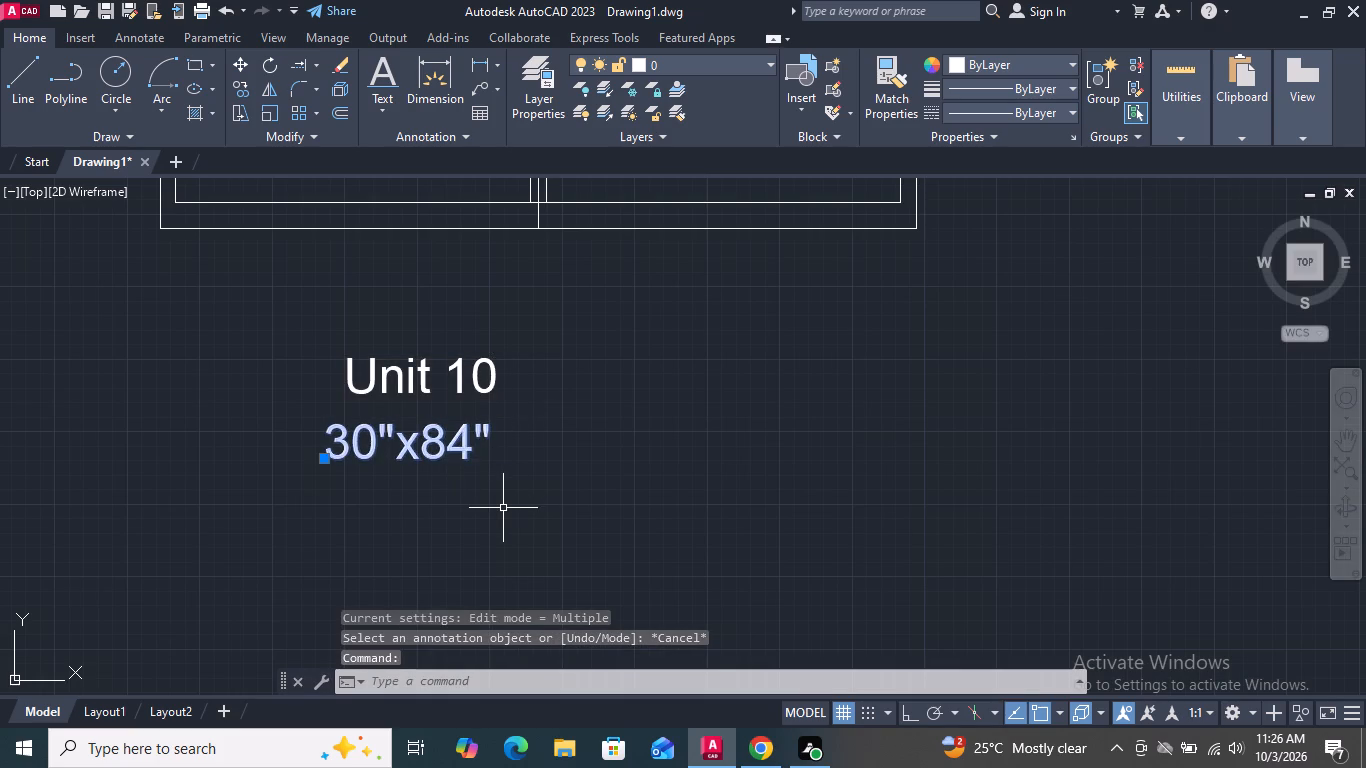
key("m")
key("Return")
left_click(501, 505)
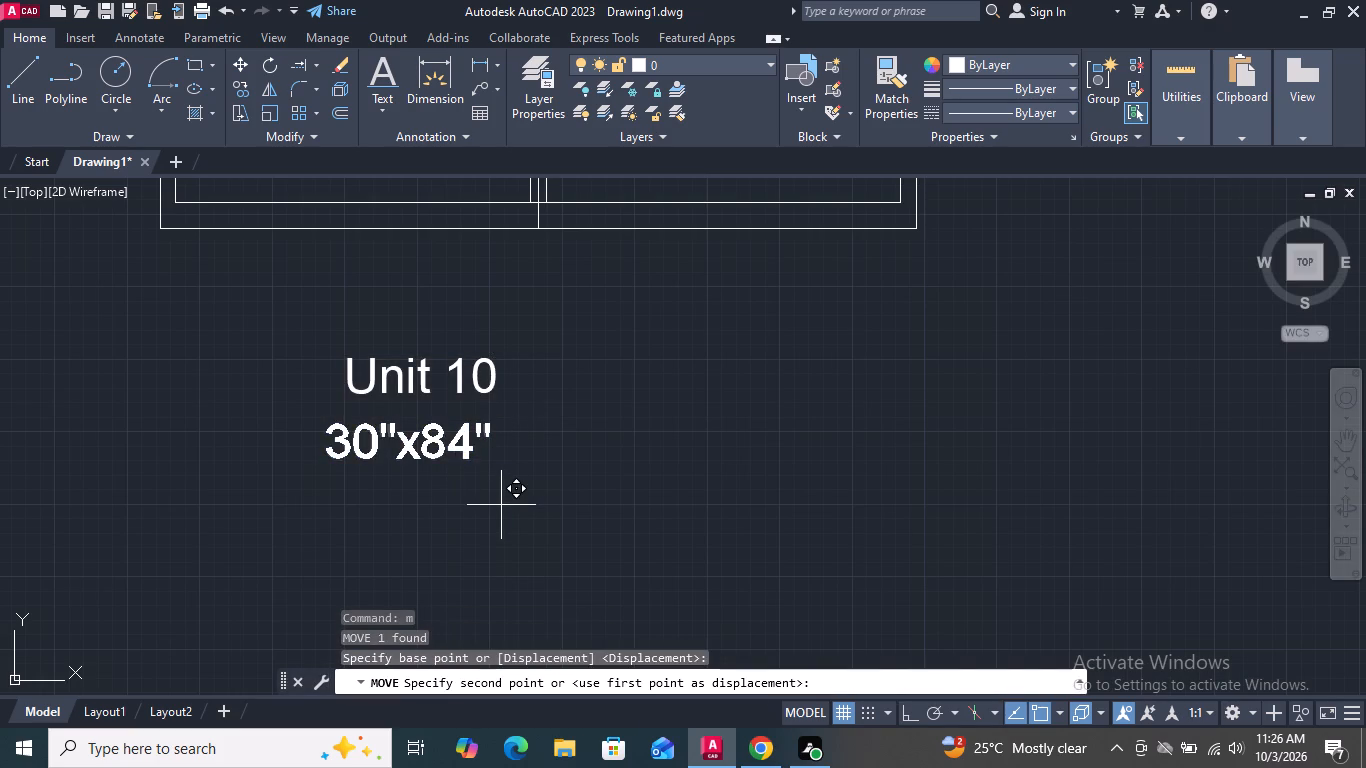
left_click(525, 505)
Change the unit line of the label below the fourth door of the middle row to Unit 8.
scroll(519, 506, "down", 3)
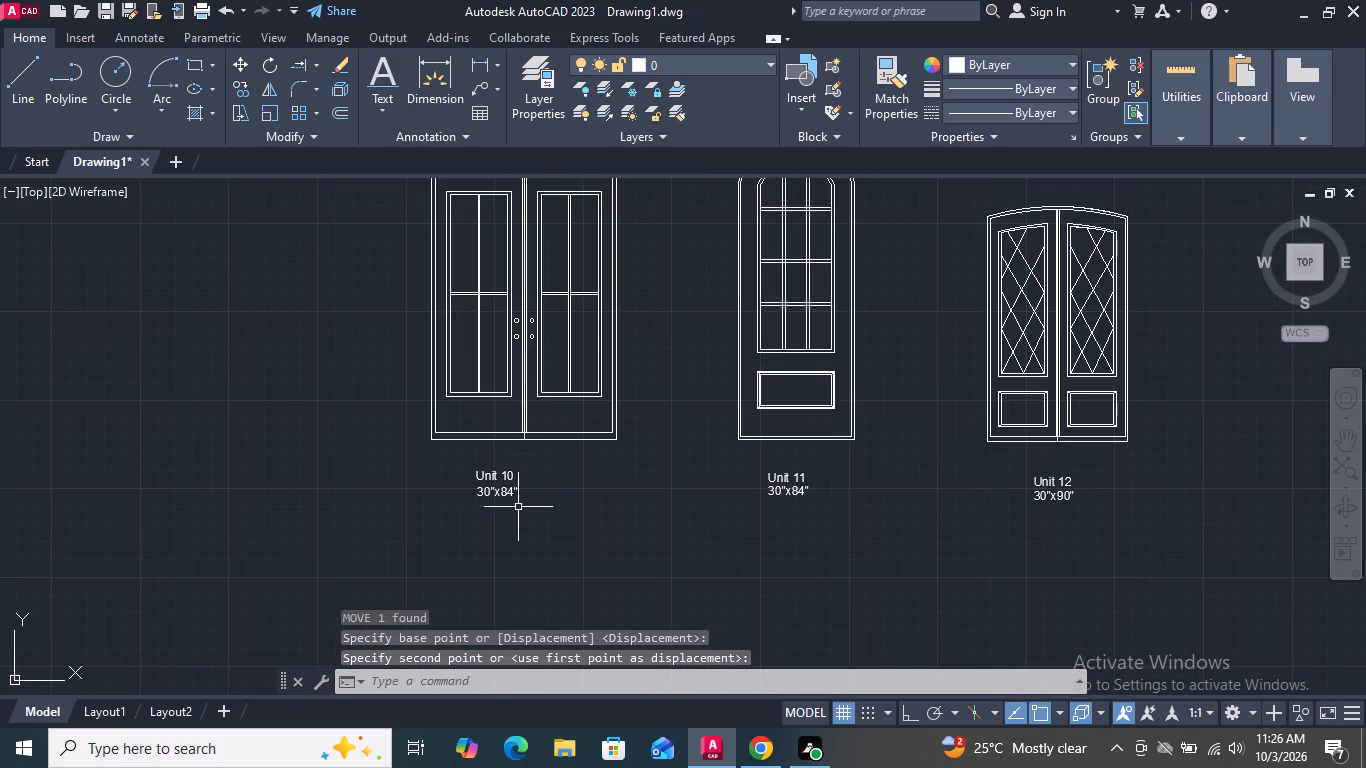
scroll(518, 507, "down", 2)
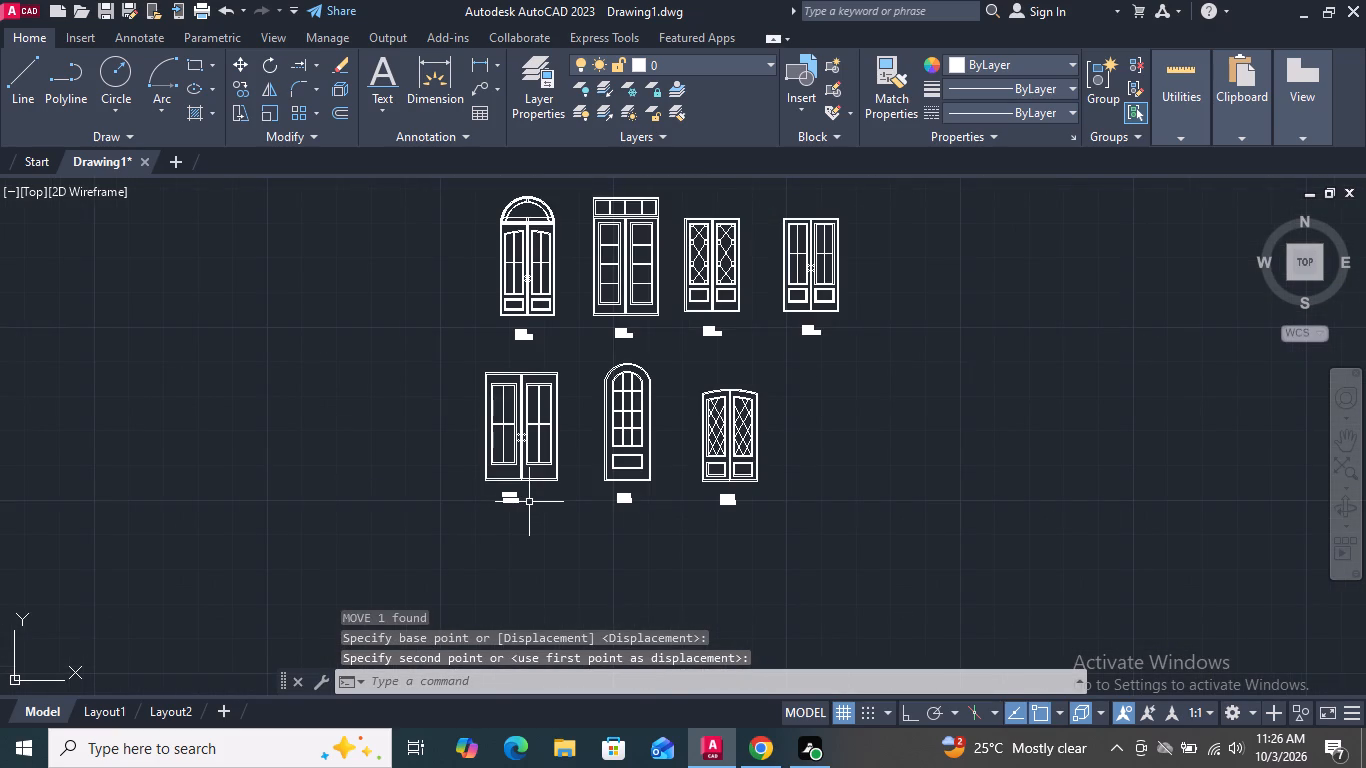
scroll(789, 337, "up", 5)
double_click(845, 325)
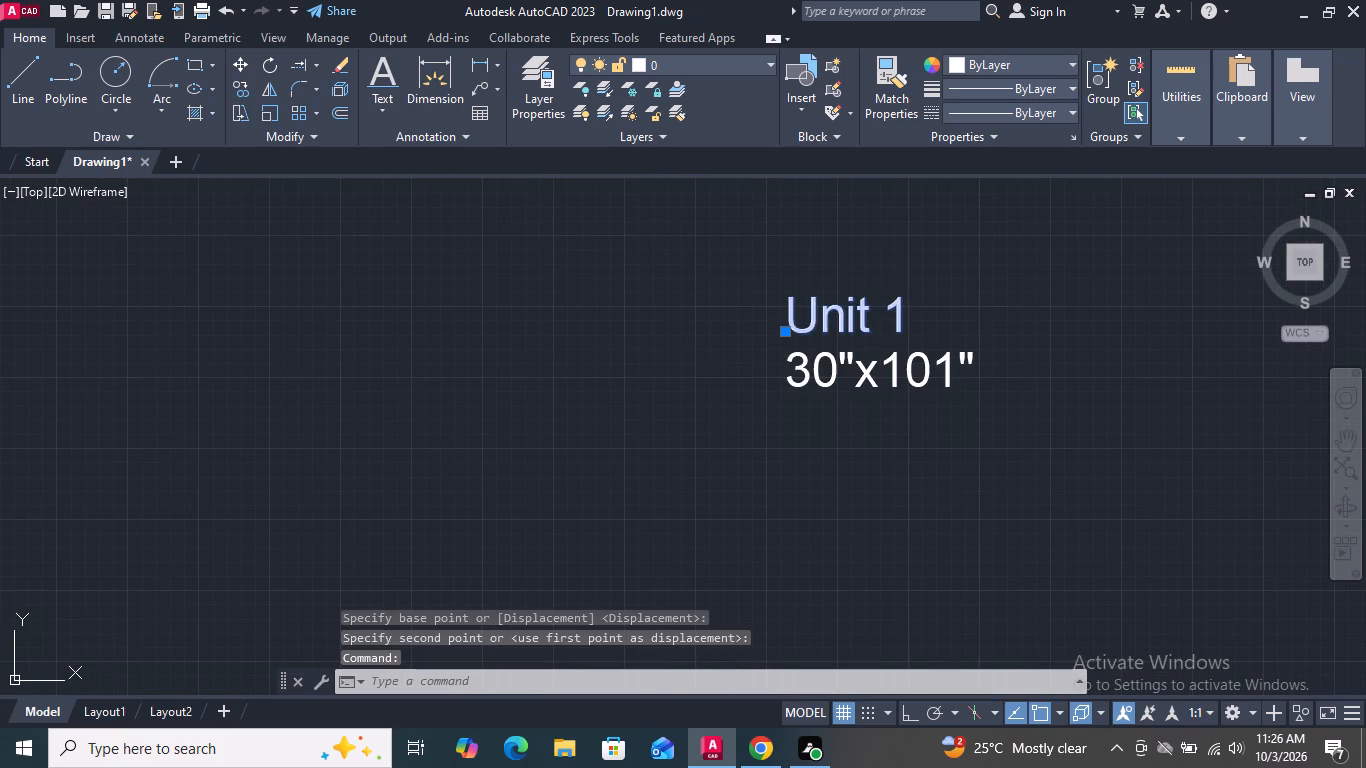
left_click(907, 314)
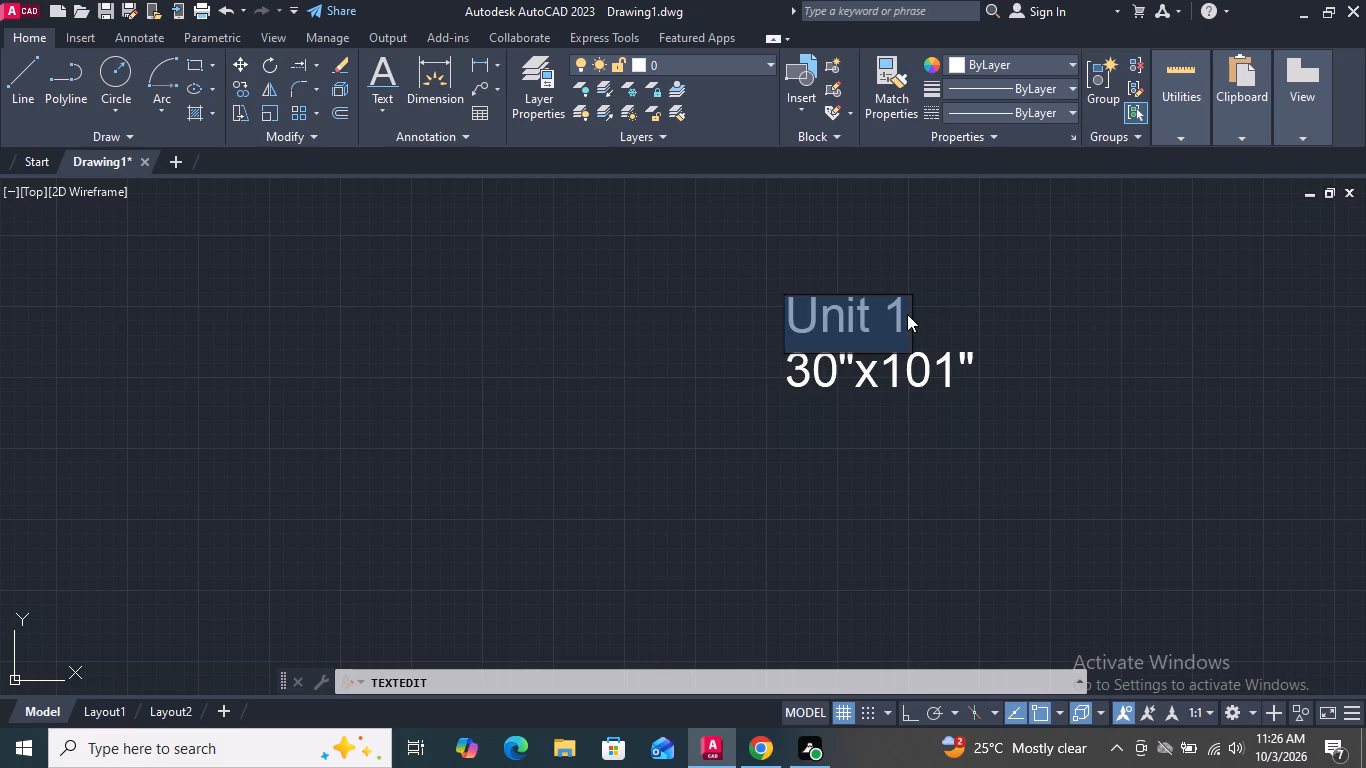
key("BackSpace")
key("8")
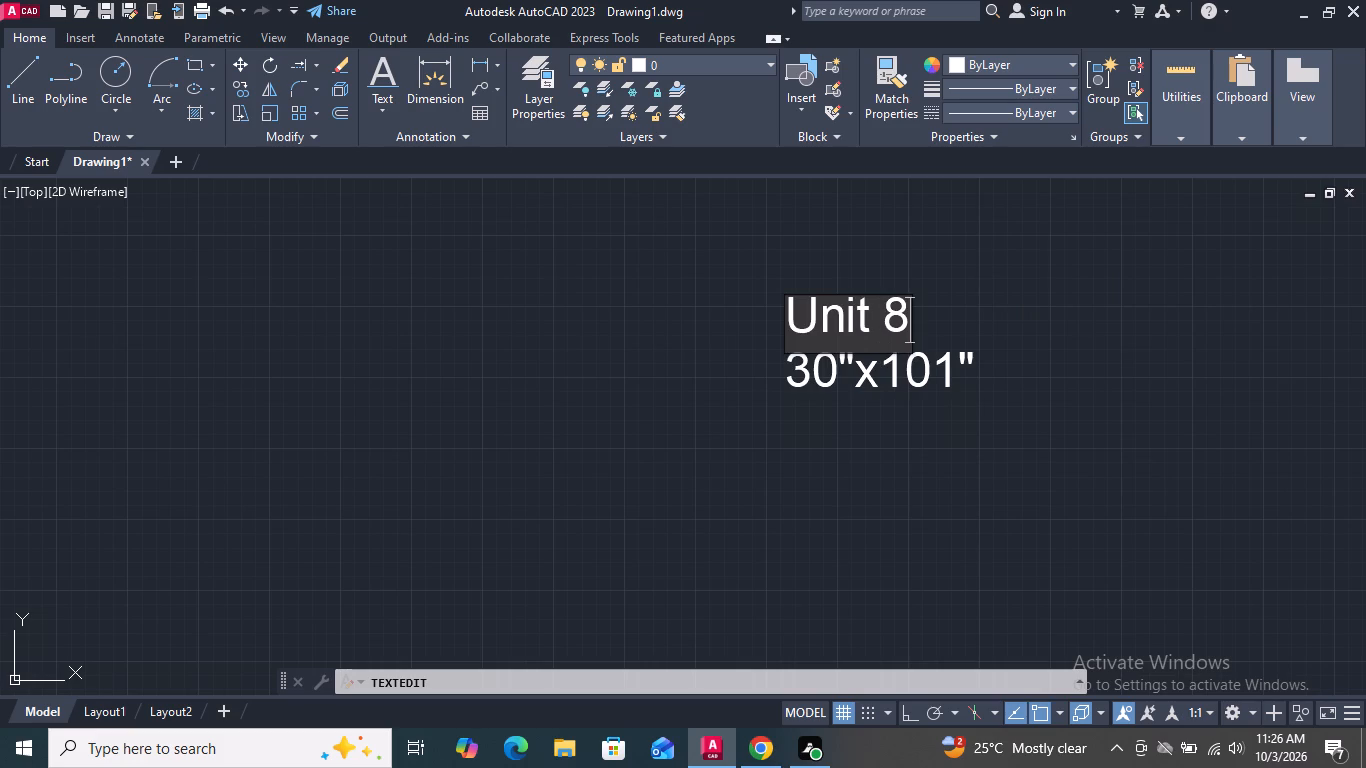
key("Return")
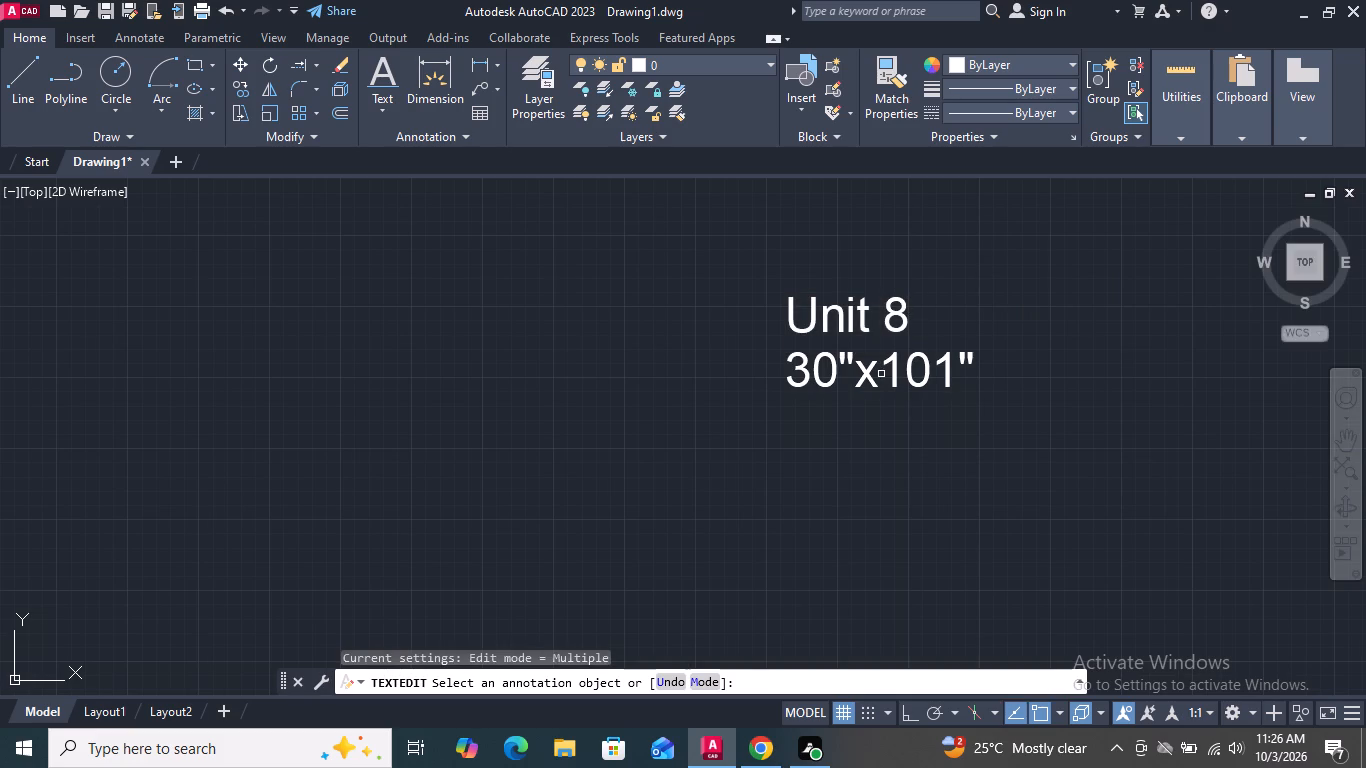
Change the size line of the label below the fourth door of the middle row to 30"x94".
double_click(880, 374)
double_click(872, 374)
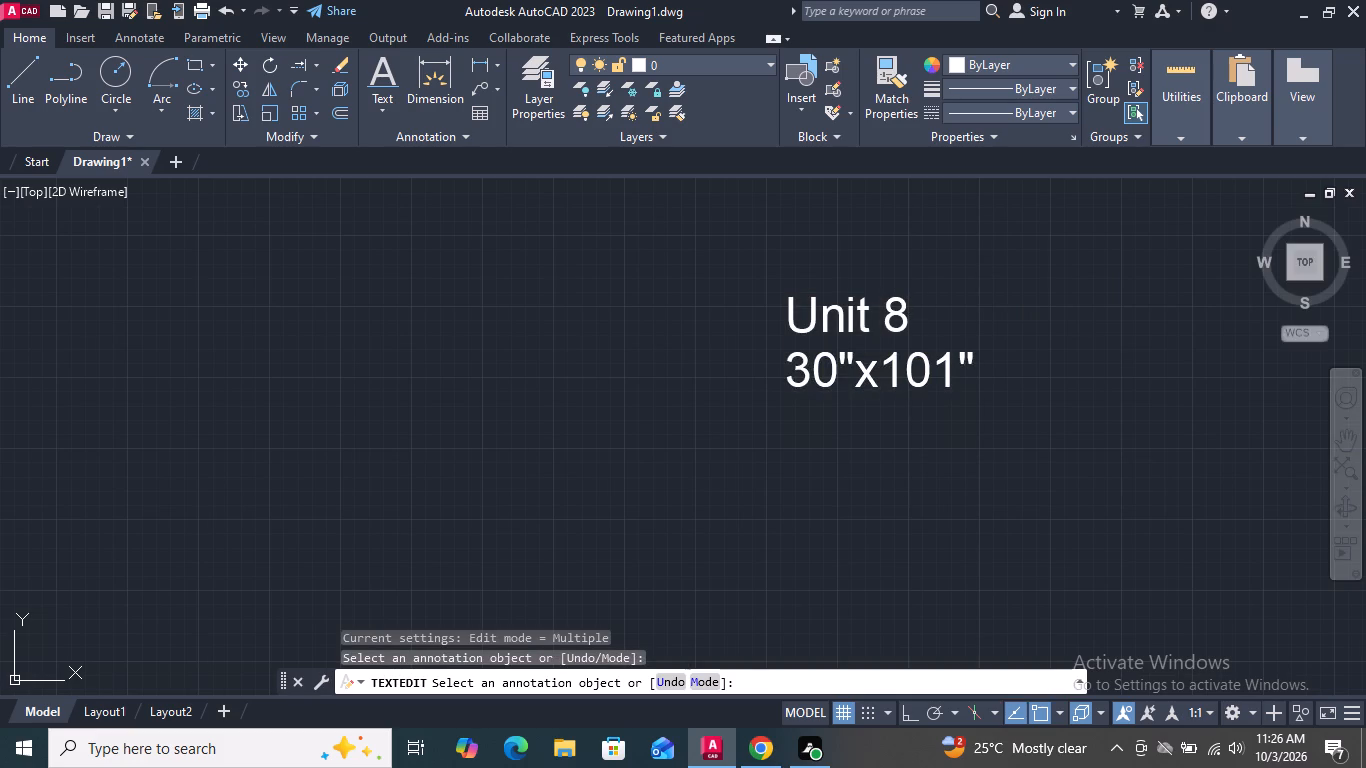
left_click(956, 373)
key("BackSpace")
key("BackSpace")
key("BackSpace")
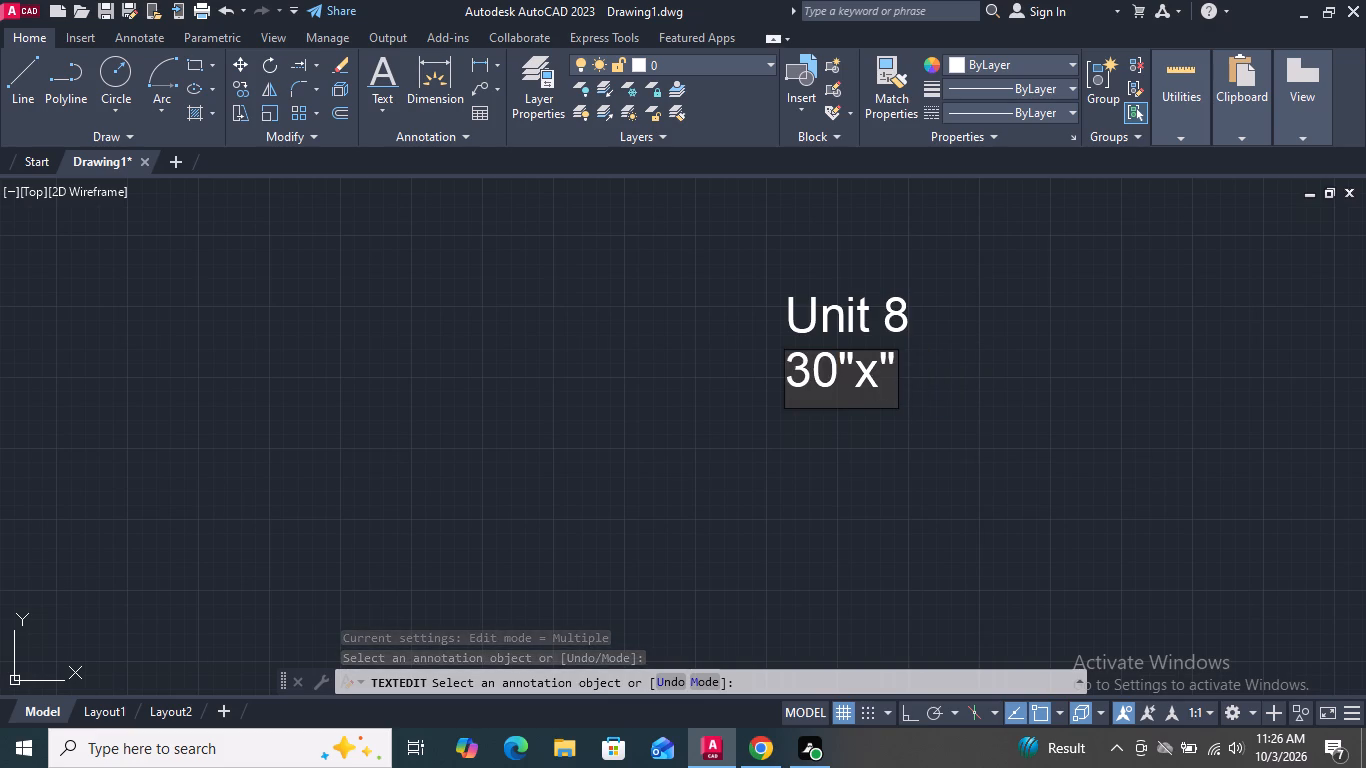
type("94")
key("Return")
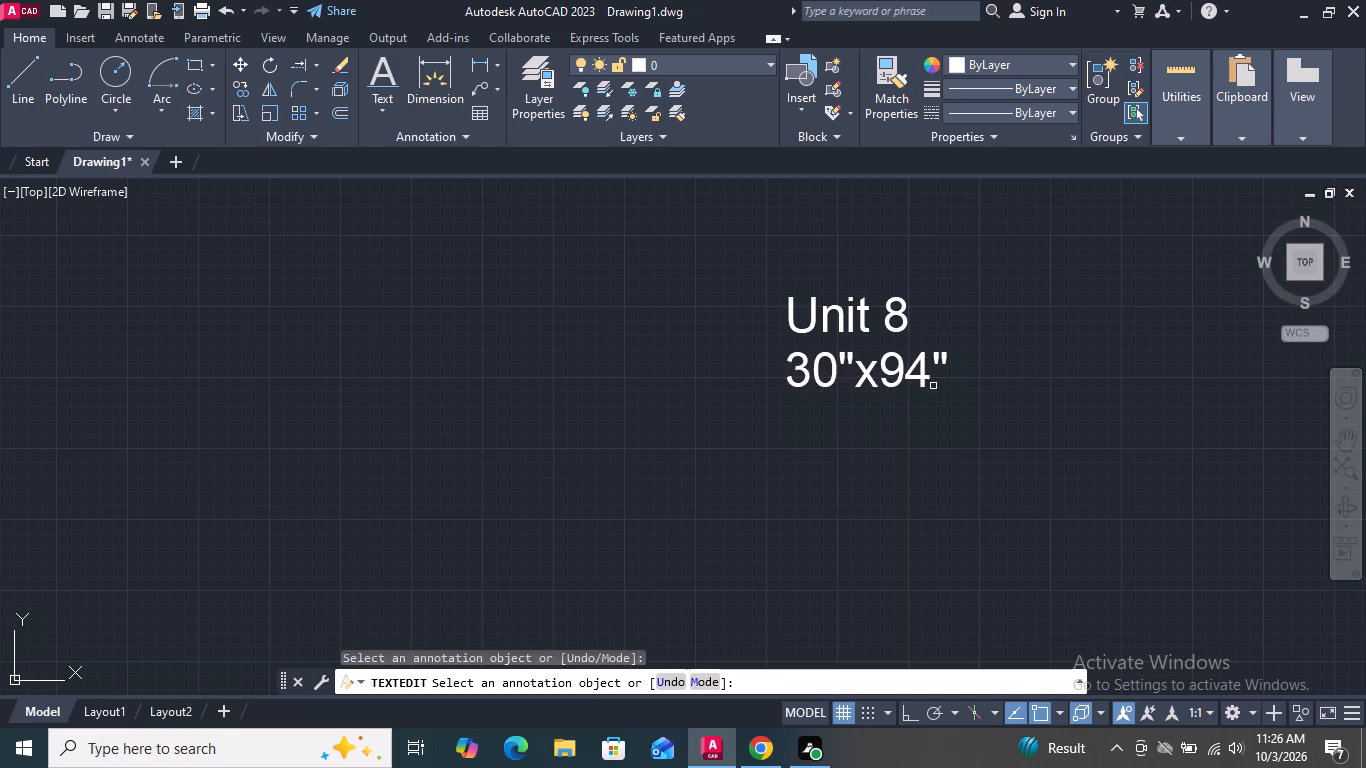
key("Escape")
Move the 30"x94" size line slightly left so it sits centred beneath the Unit 8 line.
left_click(927, 373)
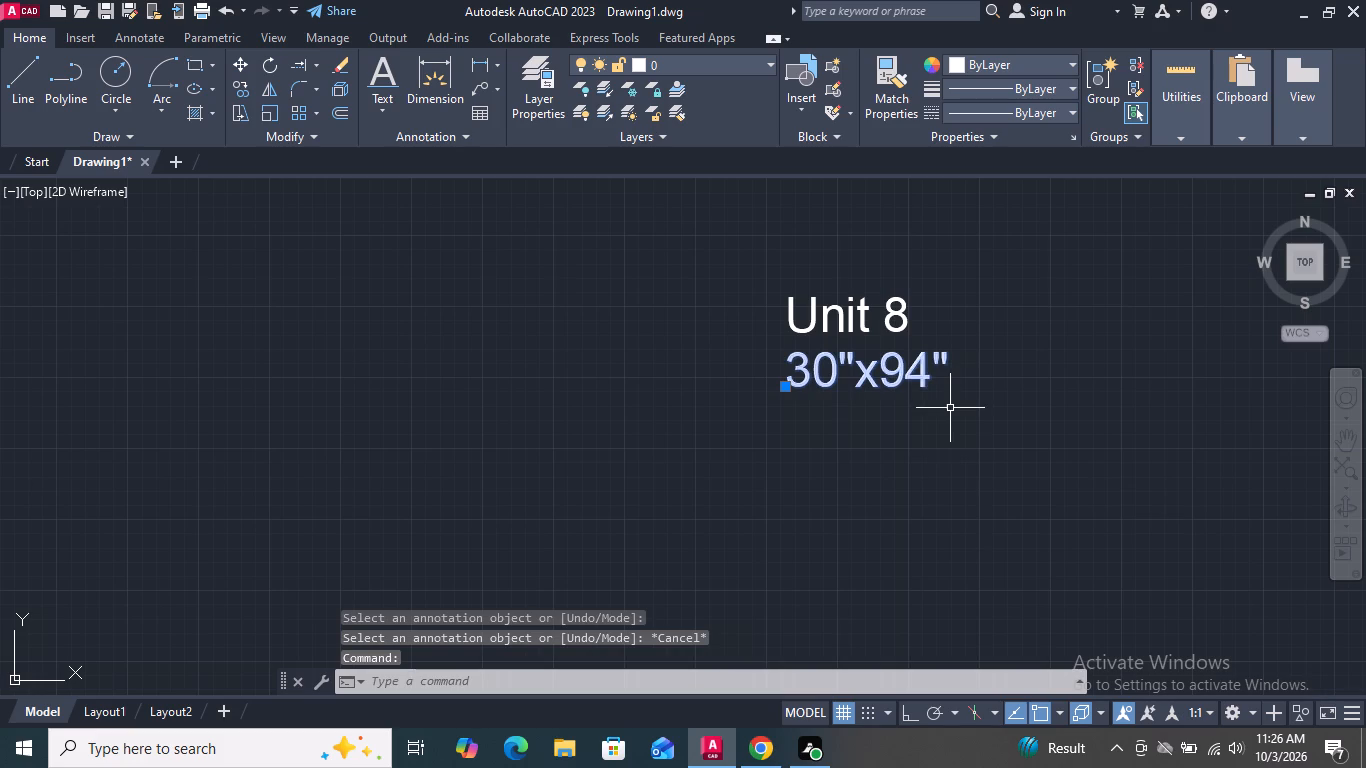
key("m")
key("Return")
left_click(956, 412)
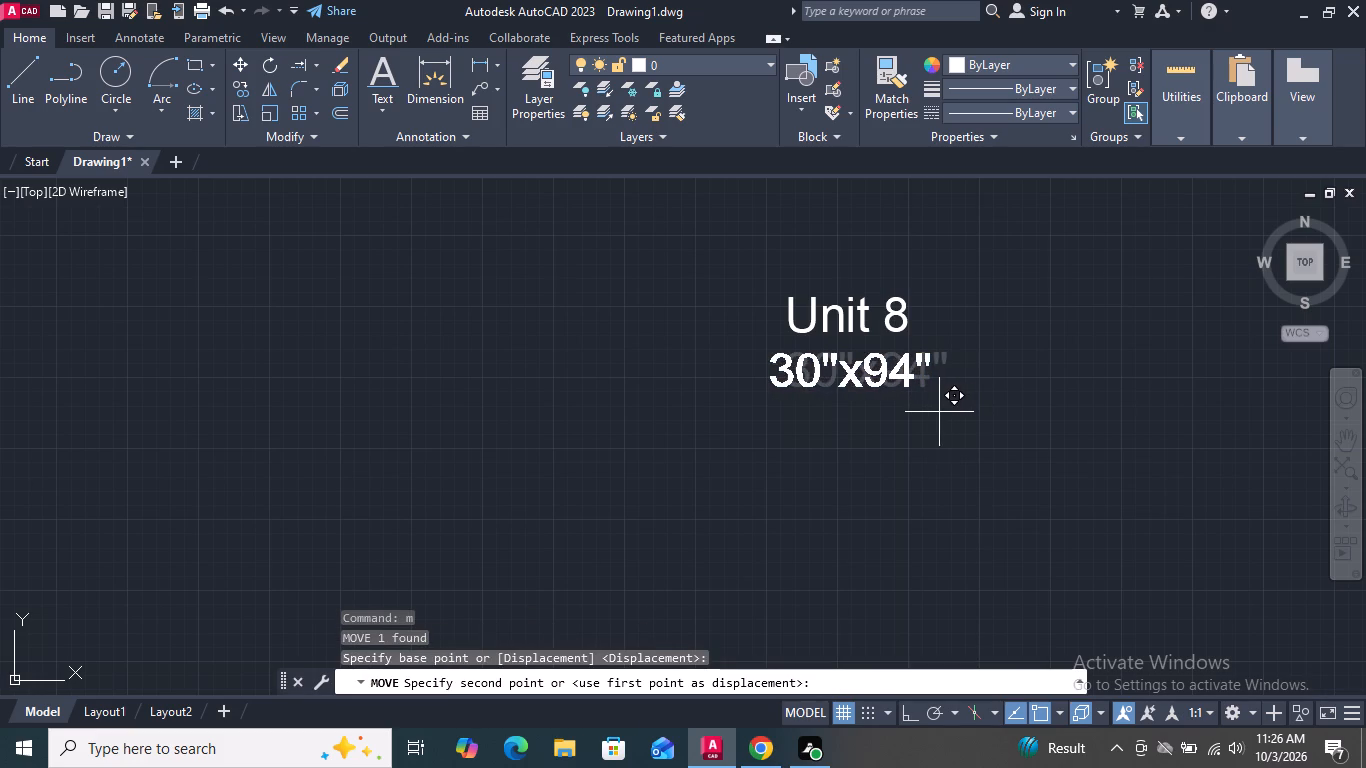
left_click(939, 412)
Change the size line of the label below the third door of the middle row to 30"x96".
scroll(1037, 415, "down", 3)
scroll(724, 421, "up", 2)
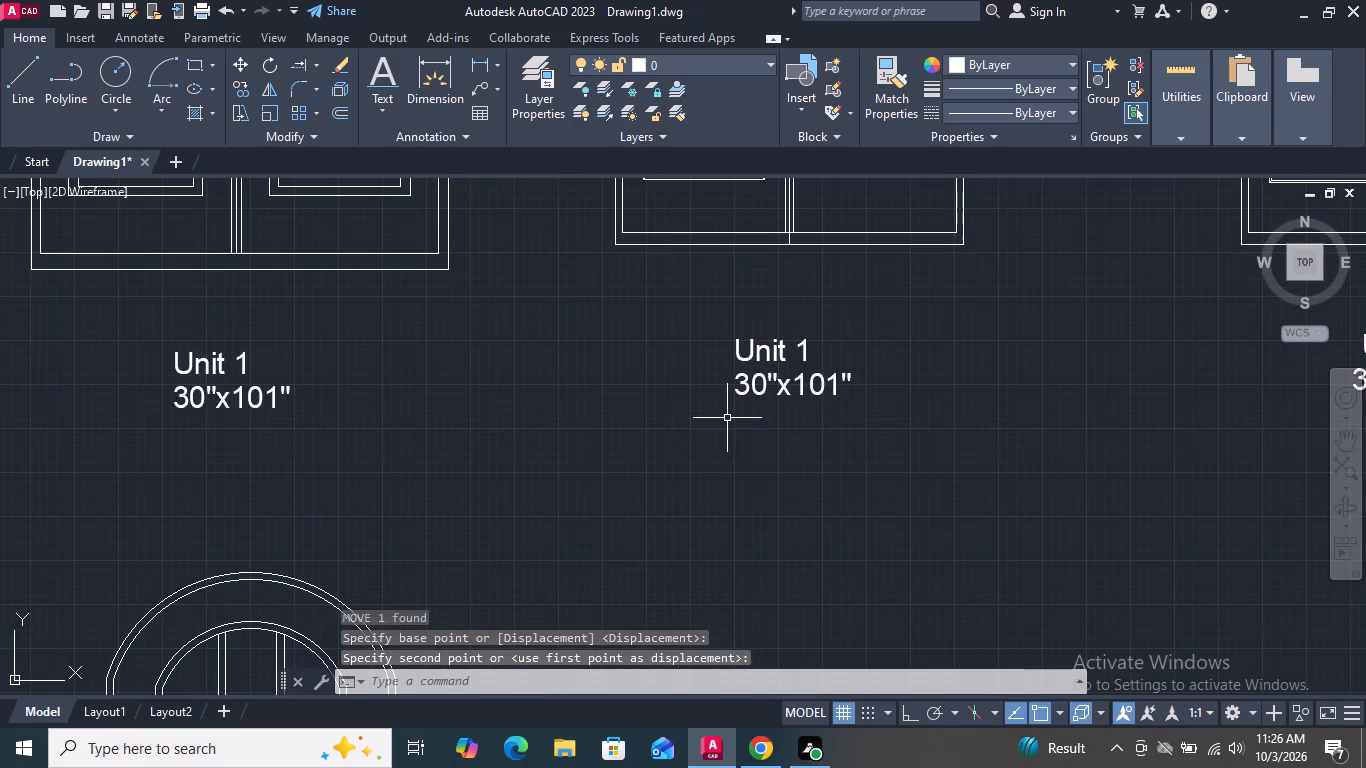
scroll(768, 388, "up", 1)
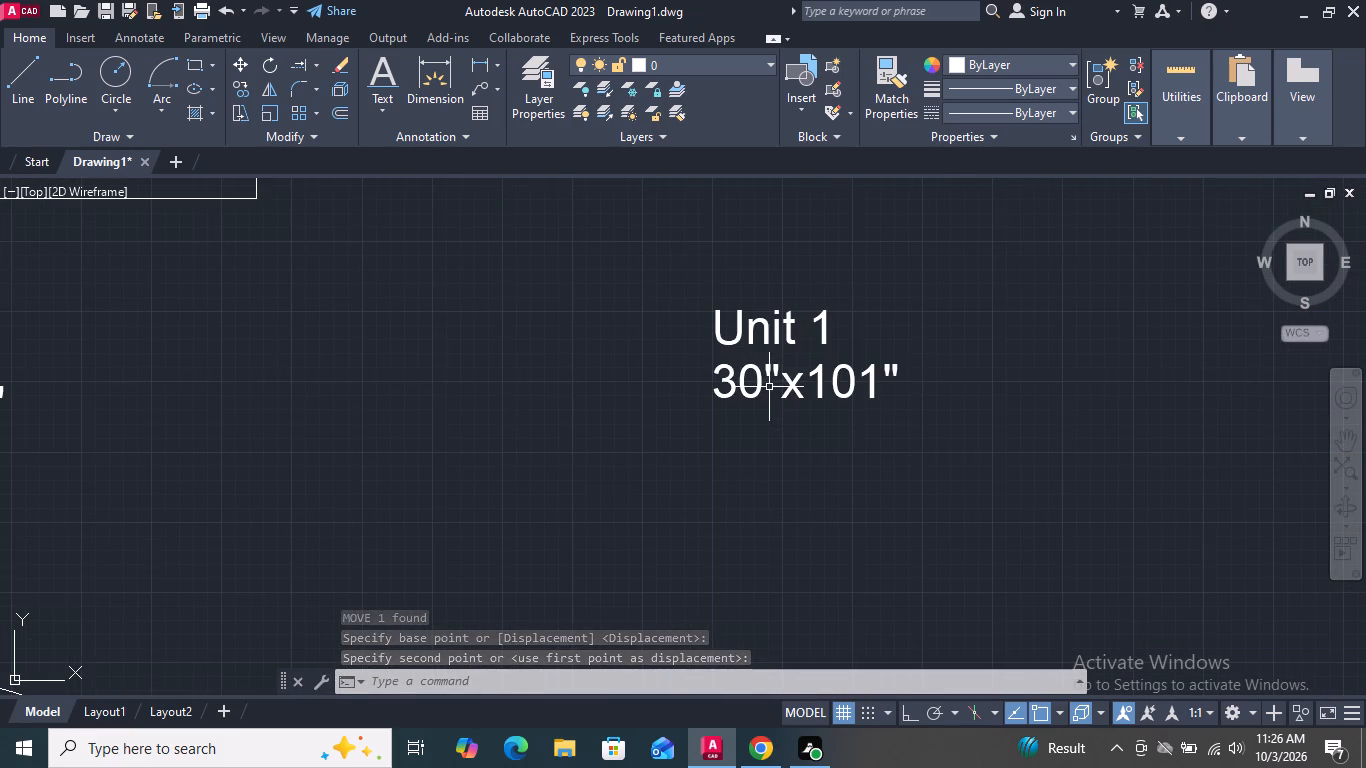
double_click(762, 385)
scroll(928, 378, "up", 1)
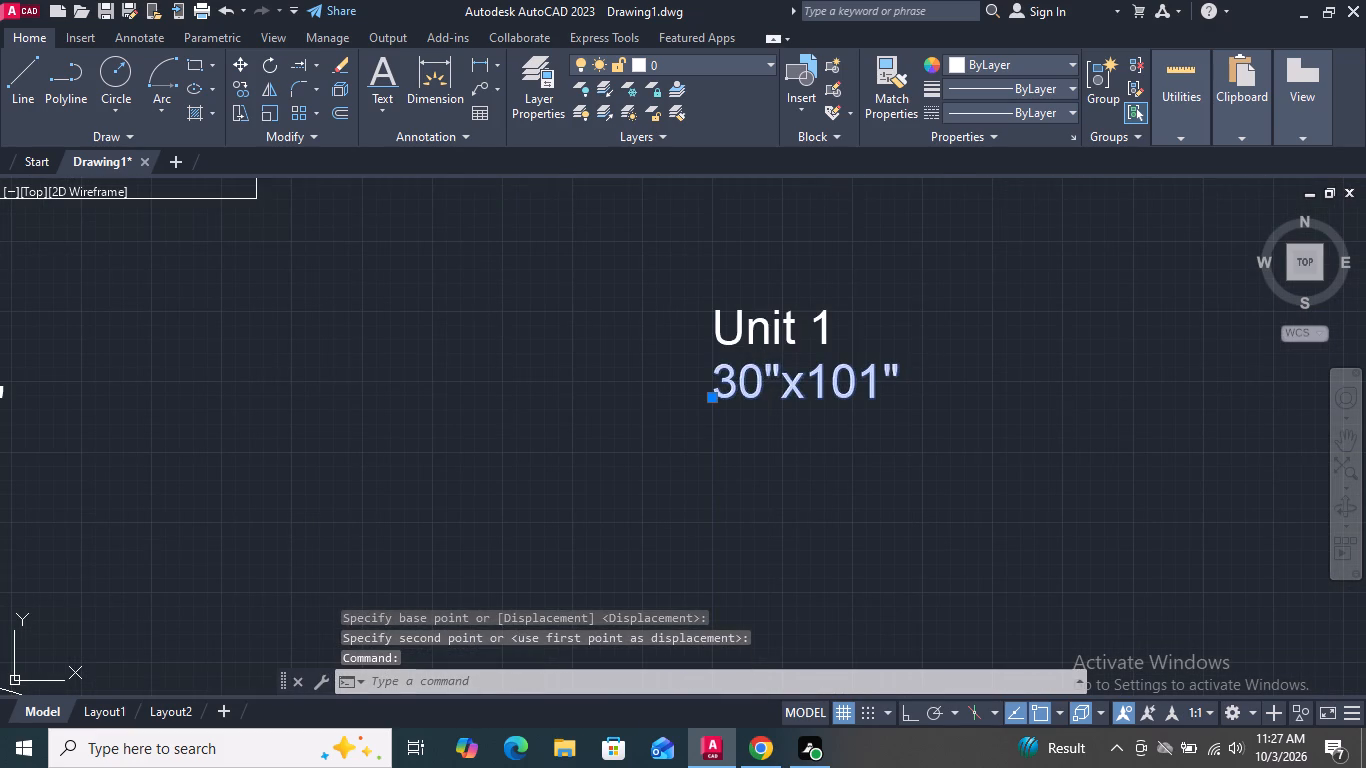
scroll(928, 378, "up", 1)
left_click(804, 400)
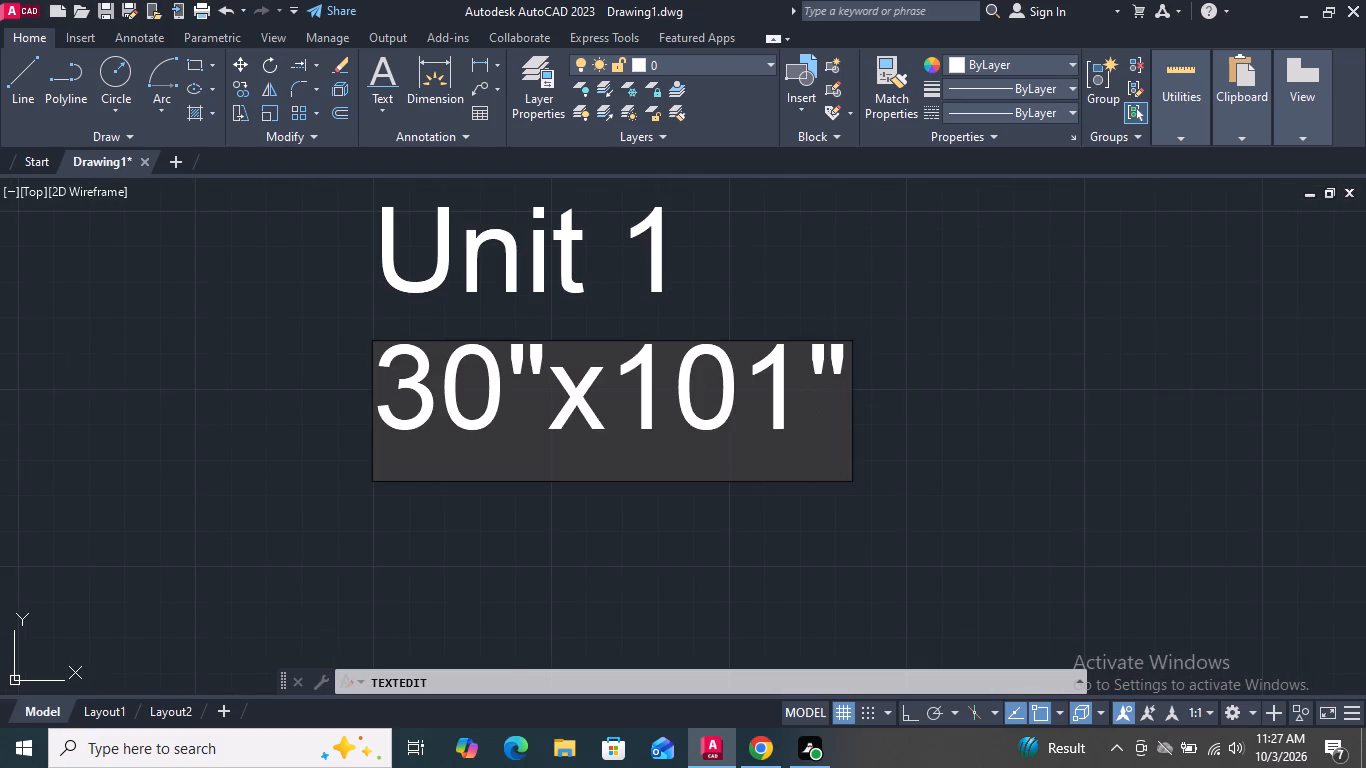
key("BackSpace")
key("BackSpace")
key("BackSpace")
type("96")
key("Return")
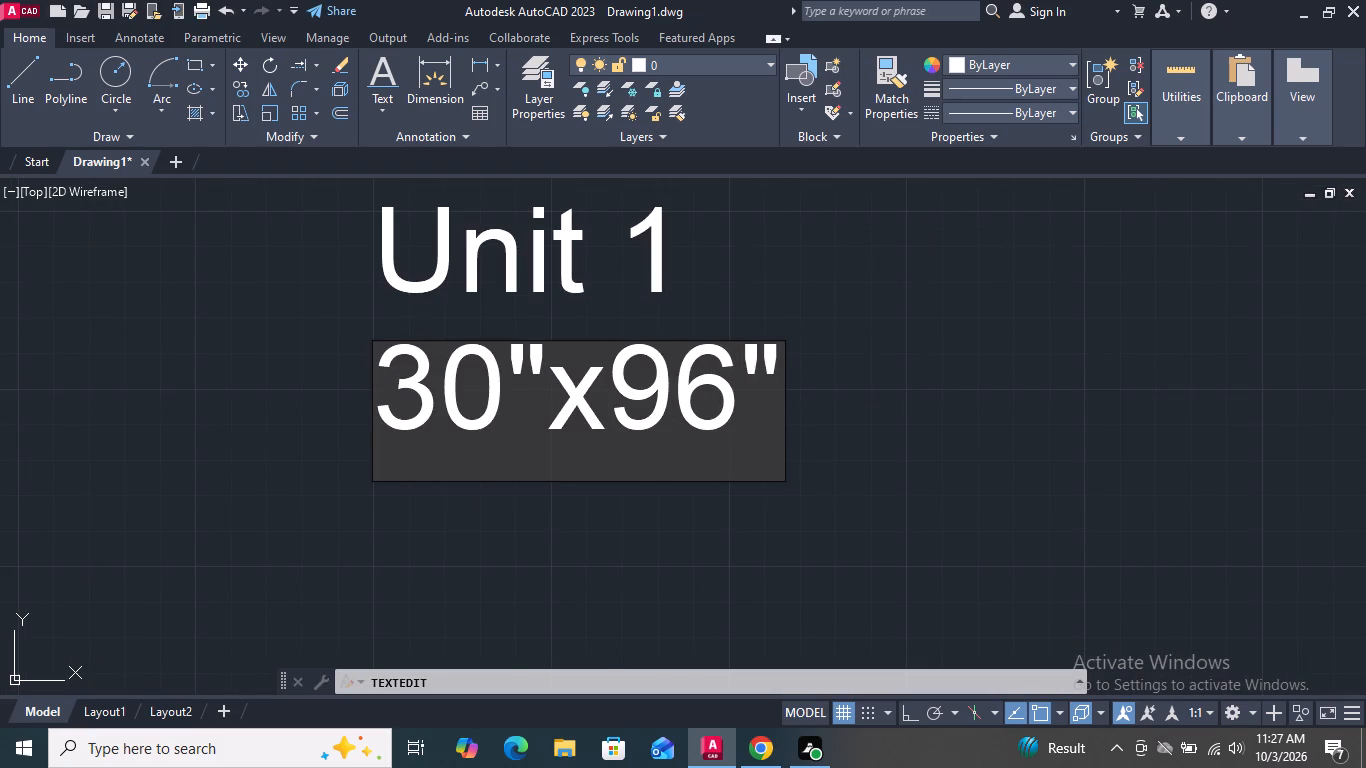
Change the unit line of the label below the third door of the middle row to Unit 7.
double_click(655, 279)
scroll(689, 417, "down", 2)
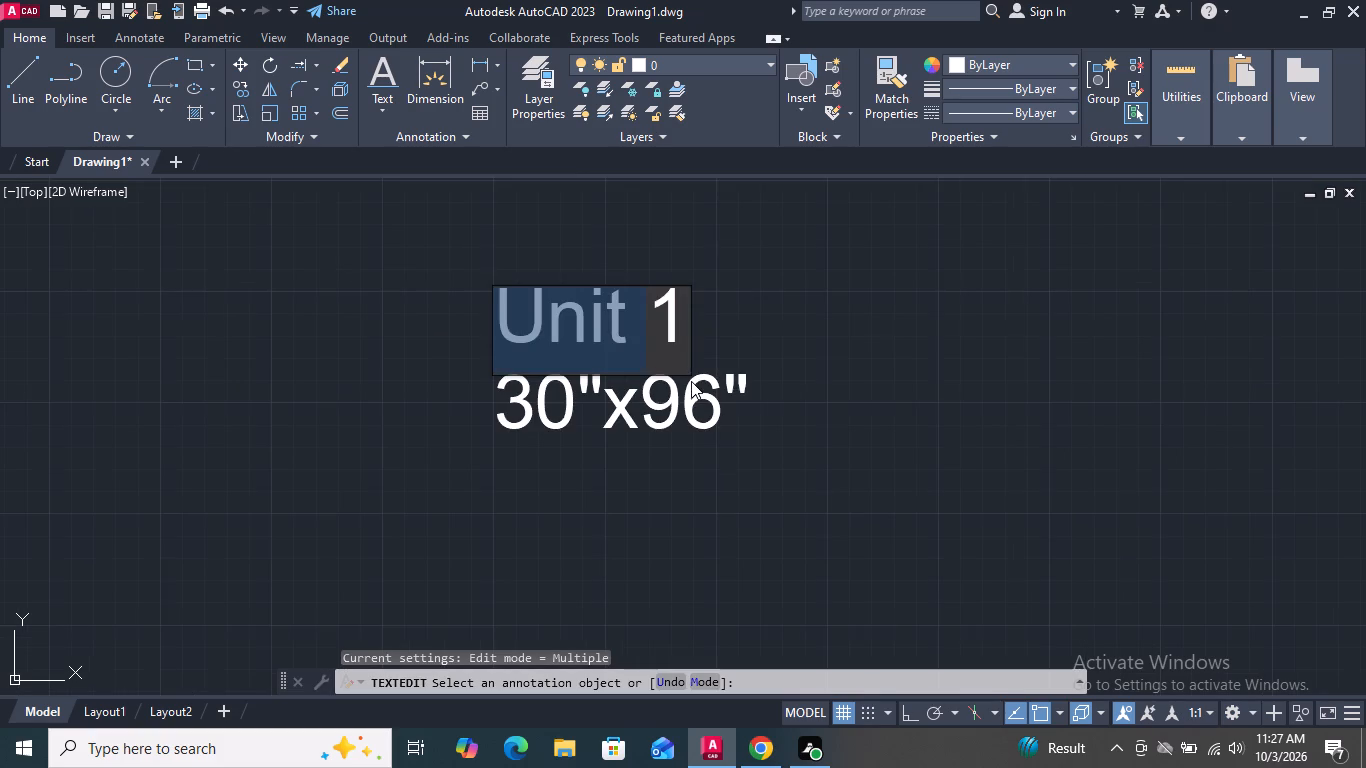
left_click(684, 332)
key("BackSpace")
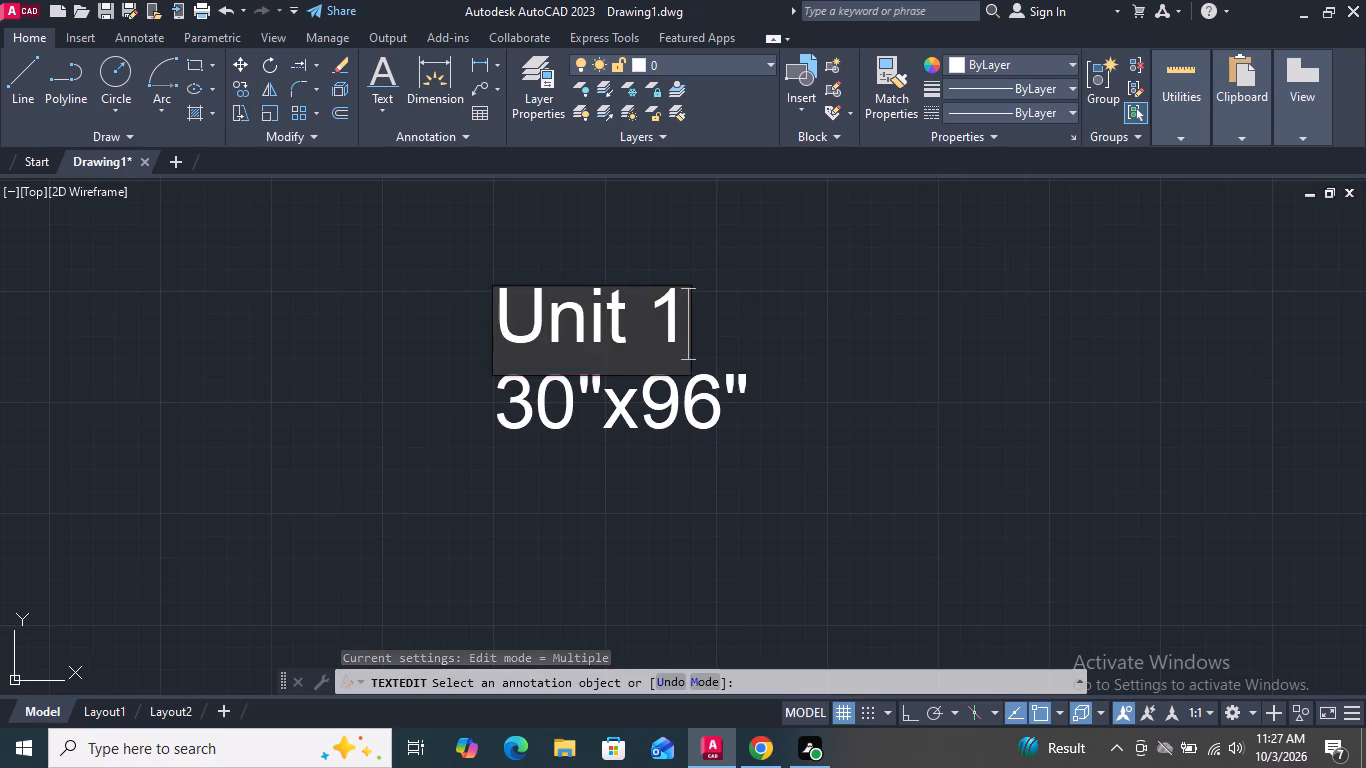
key("7")
key("Return")
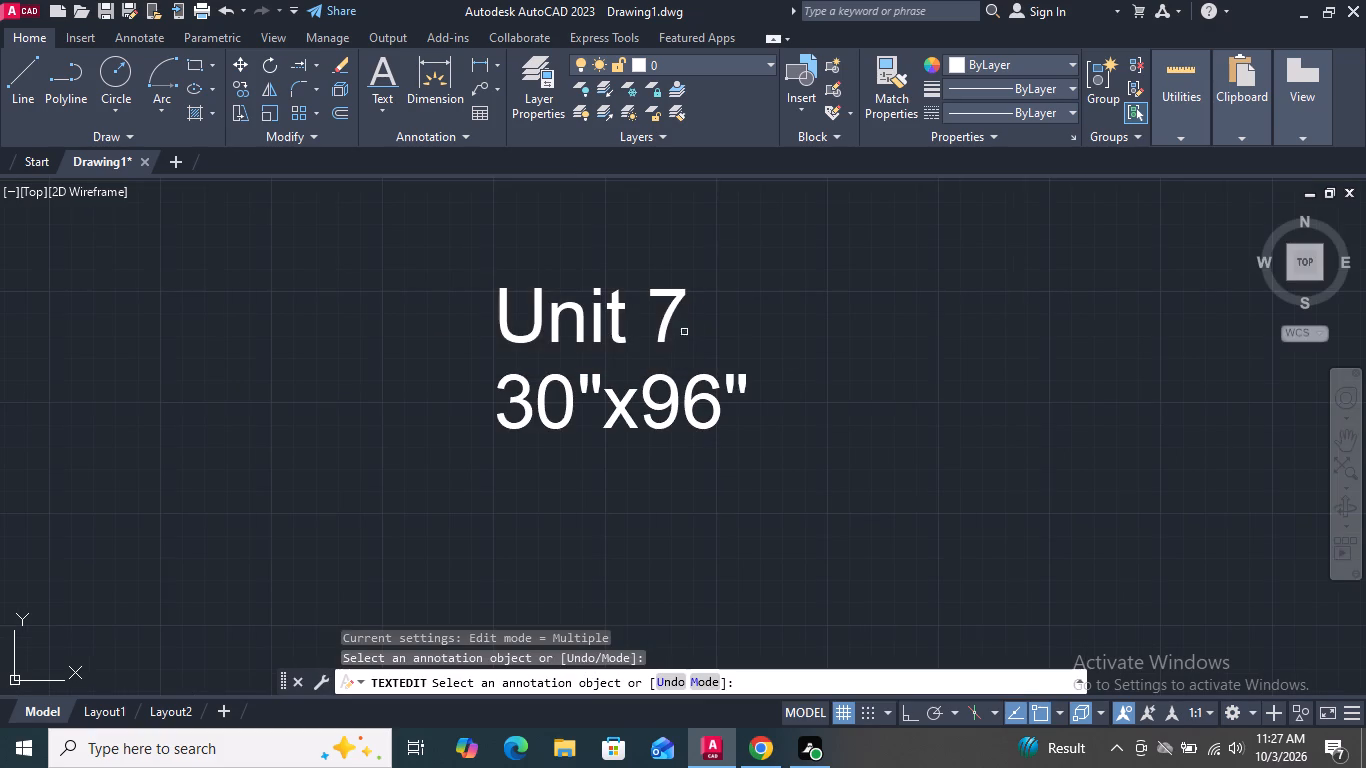
Change the unit line of the label below the second door of the middle row to Unit 6.
scroll(822, 360, "down", 3)
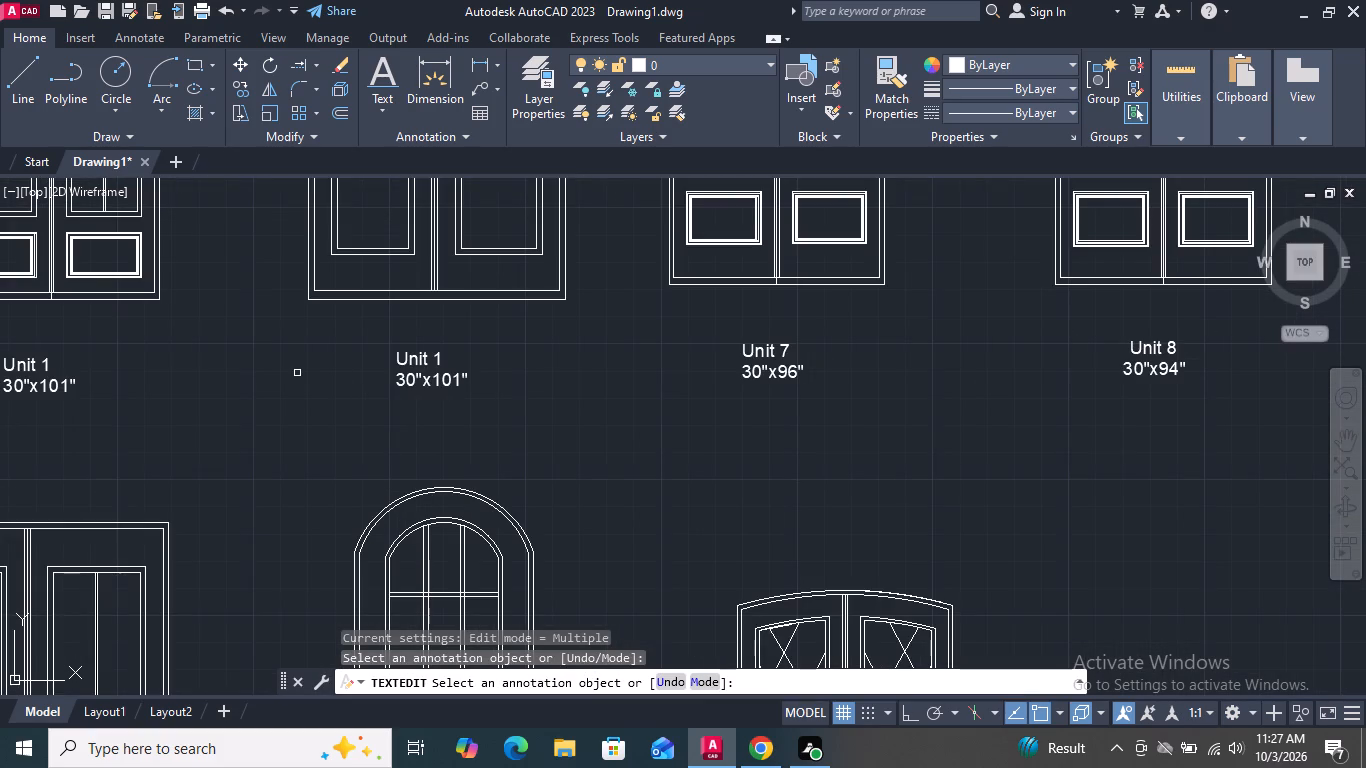
middle_click_drag(303, 377, 372, 446)
scroll(515, 448, "up", 2)
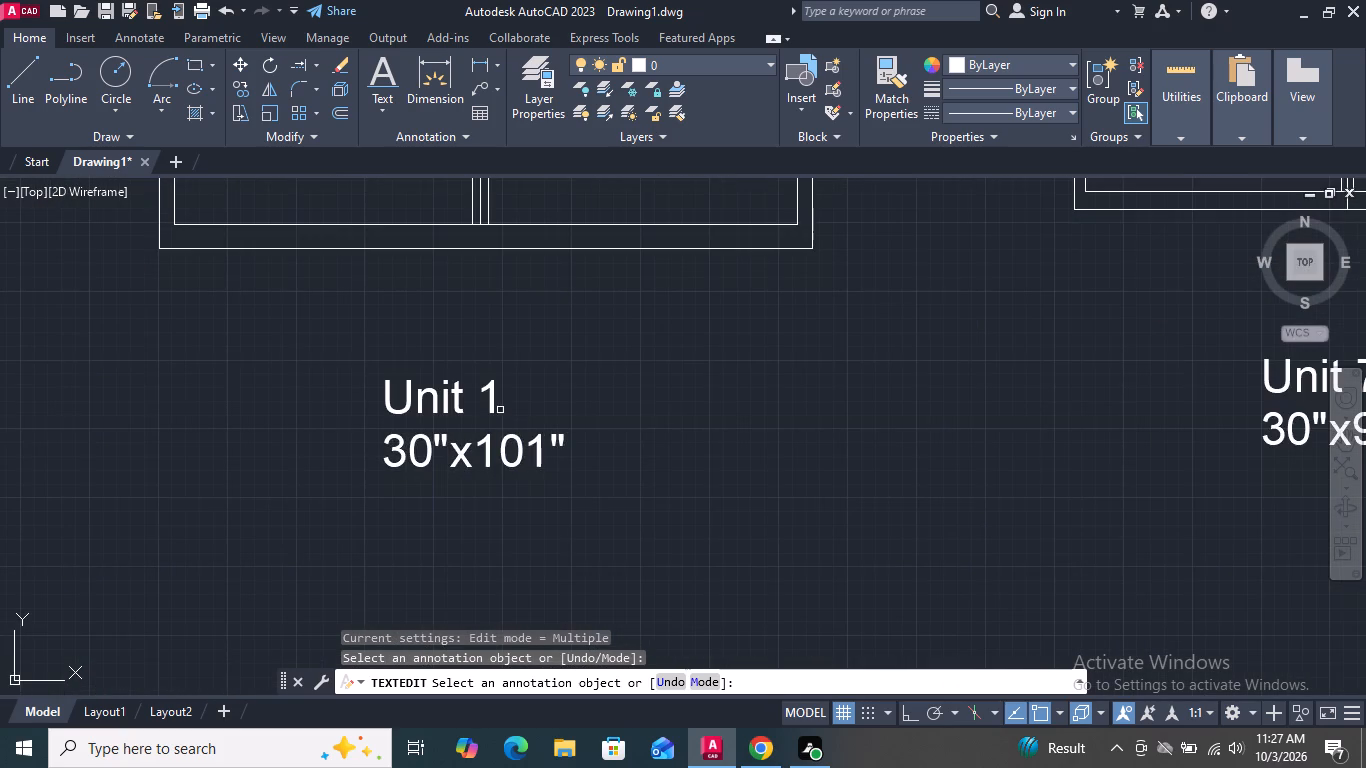
double_click(495, 400)
scroll(493, 399, "up", 3)
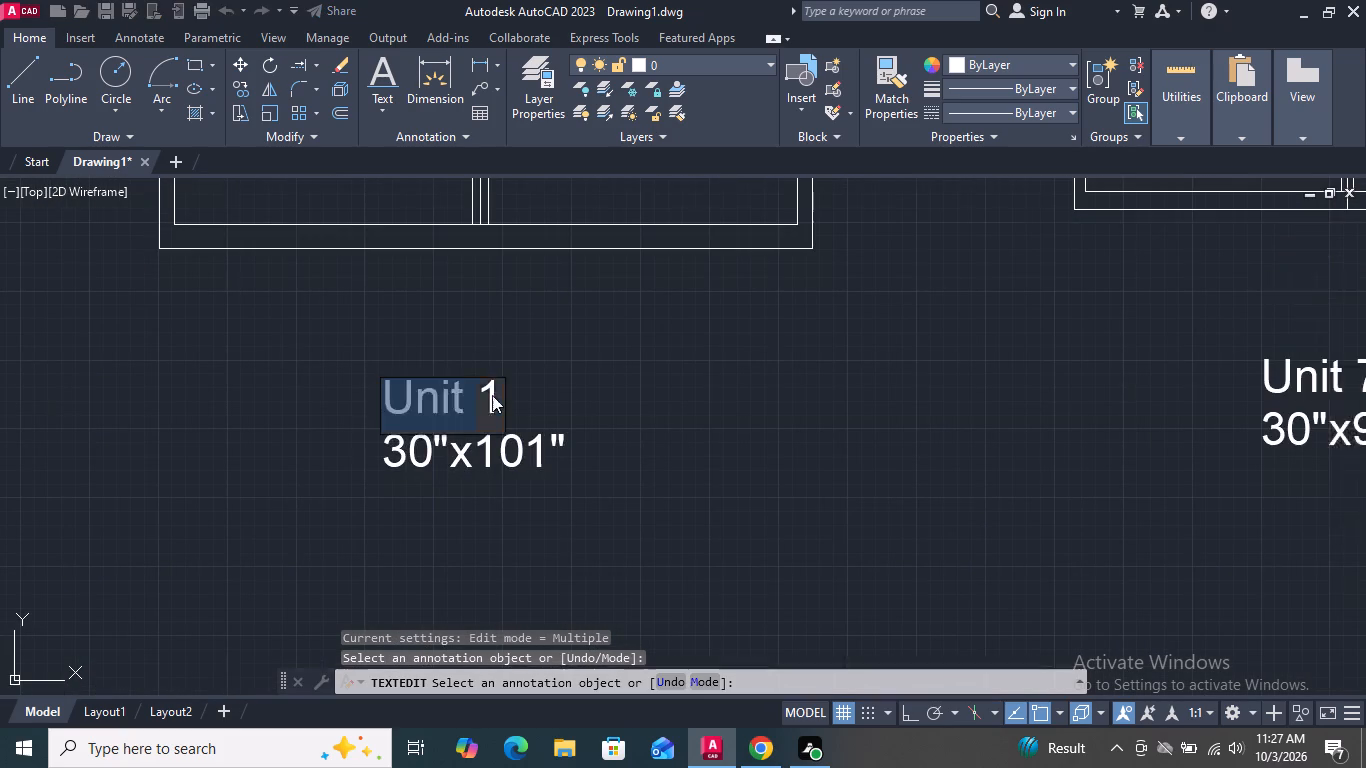
left_click(502, 388)
key("BackSpace")
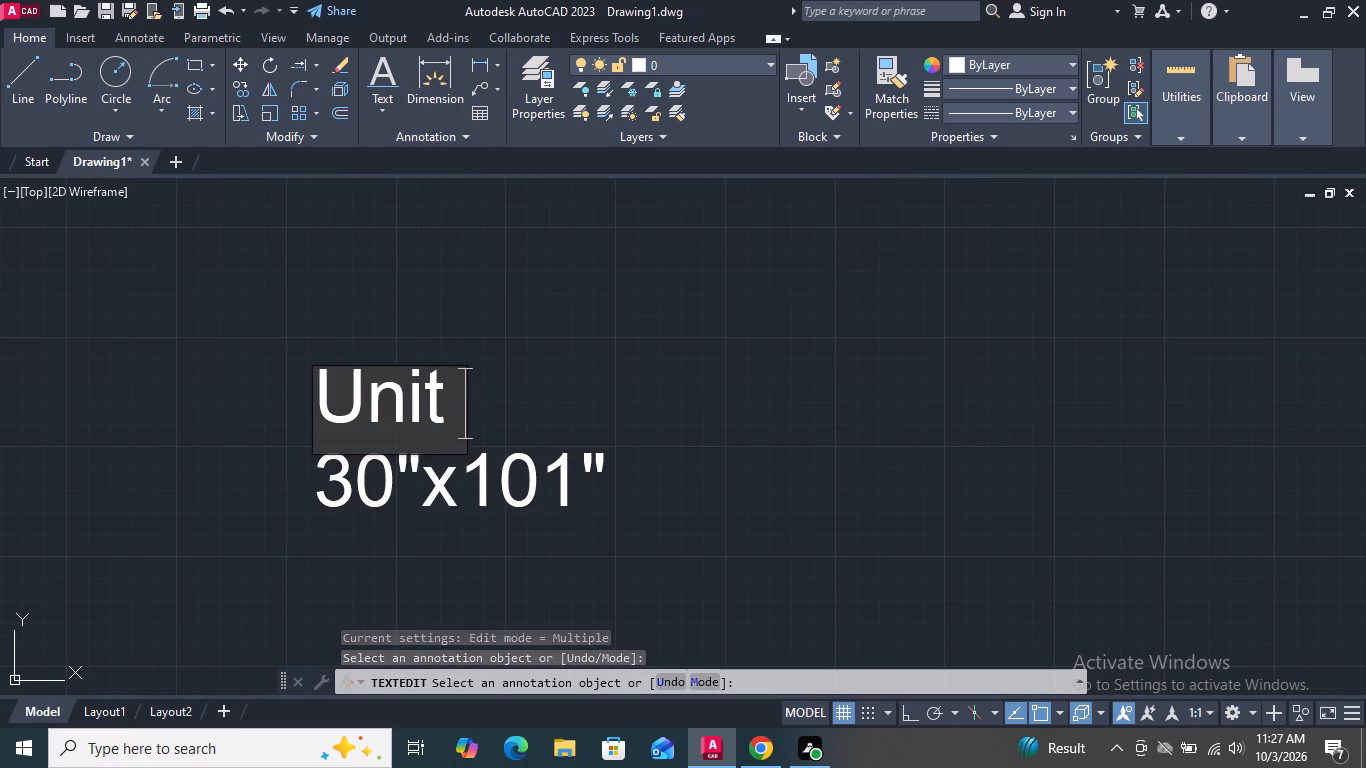
key("6")
key("Return")
Change the size line of the label below the second door of the middle row to 30"x94".
scroll(513, 383, "down", 3)
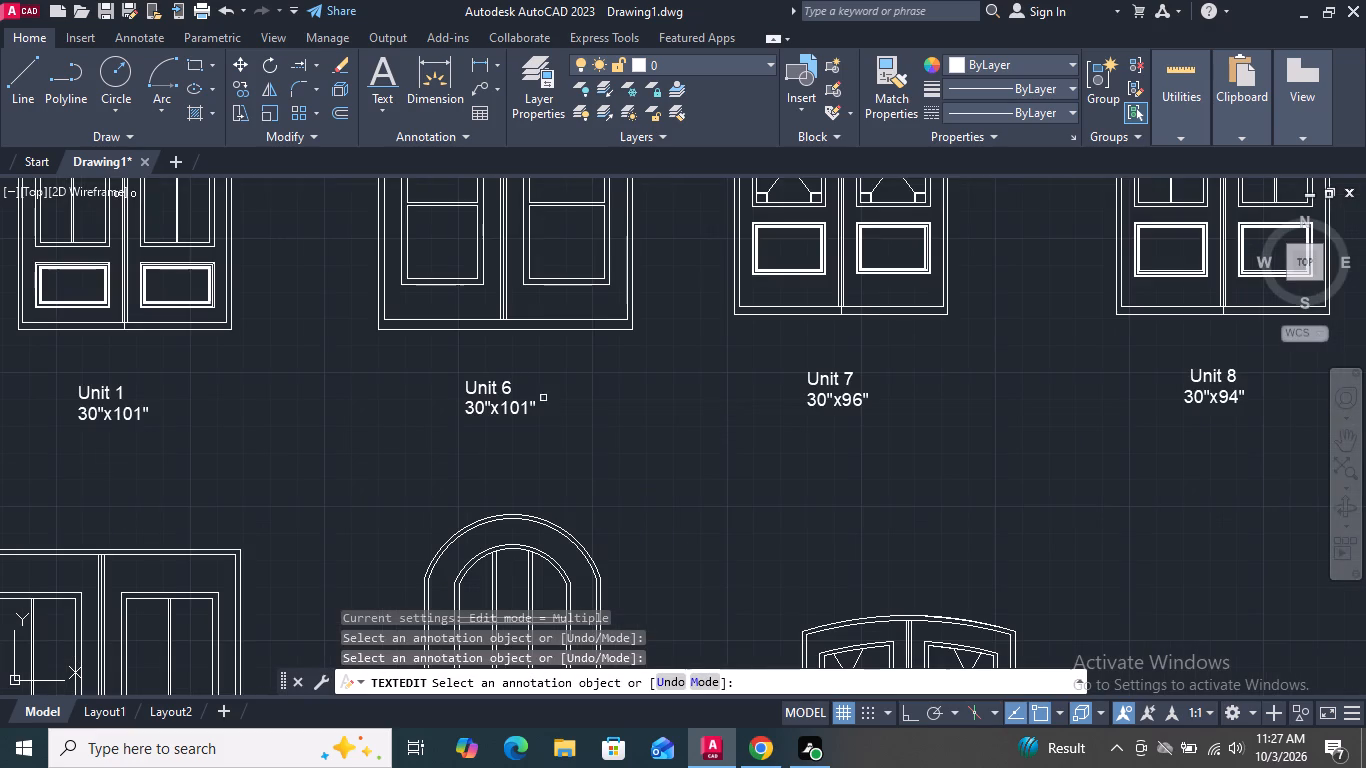
scroll(528, 431, "up", 2)
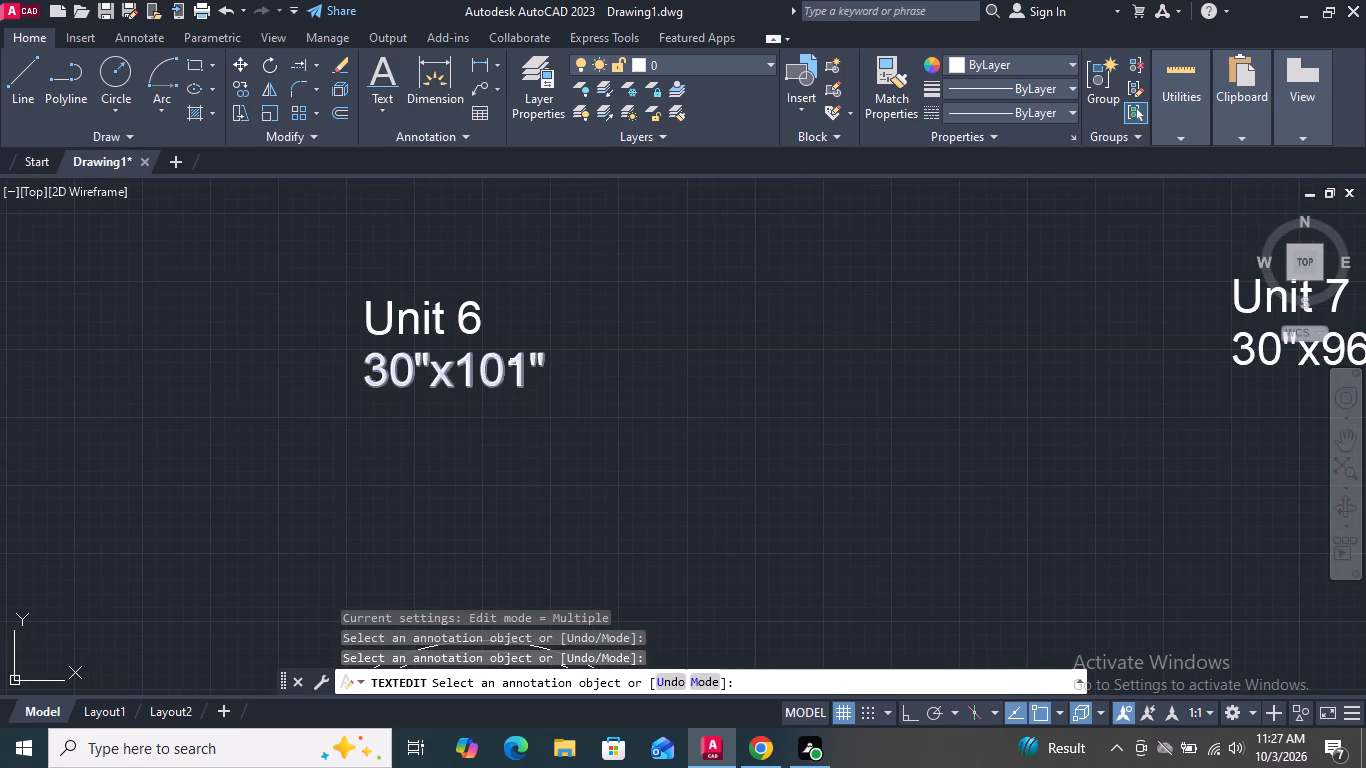
double_click(518, 361)
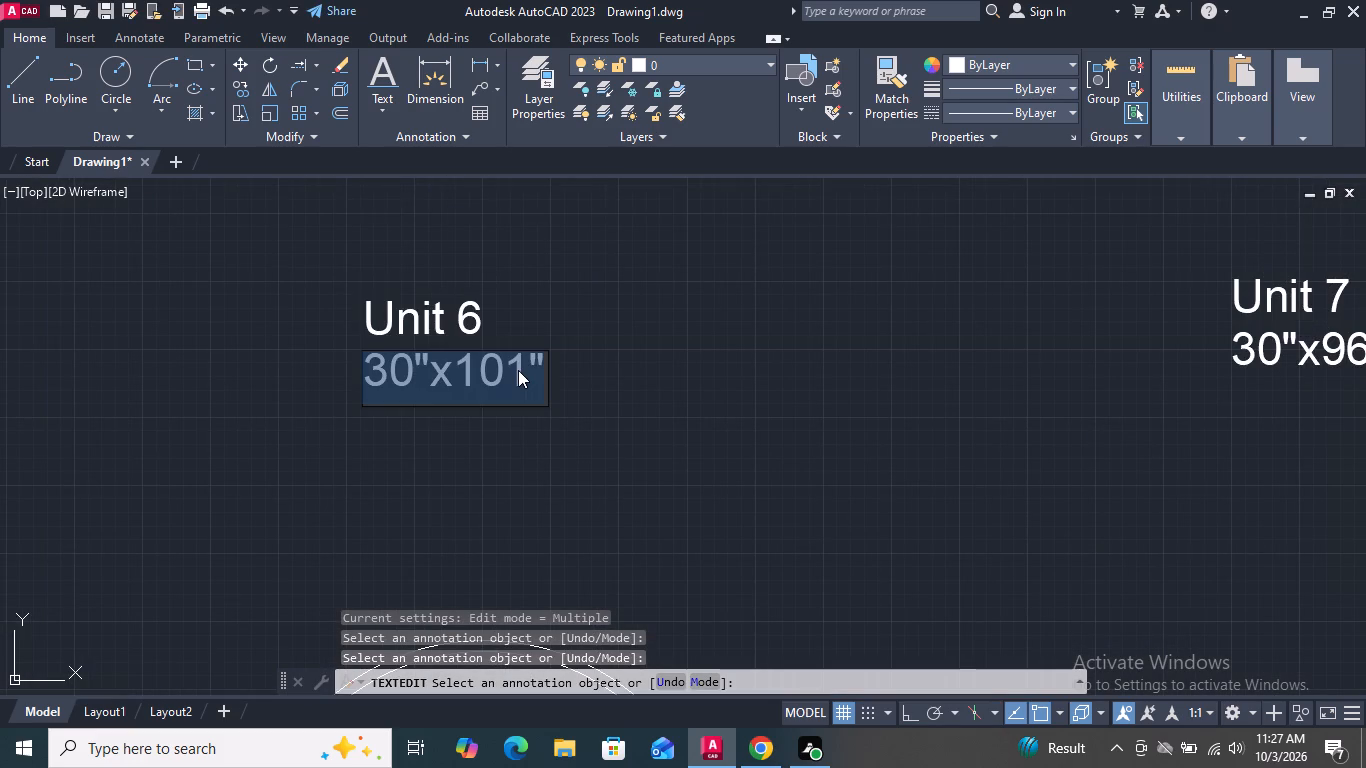
left_click(526, 368)
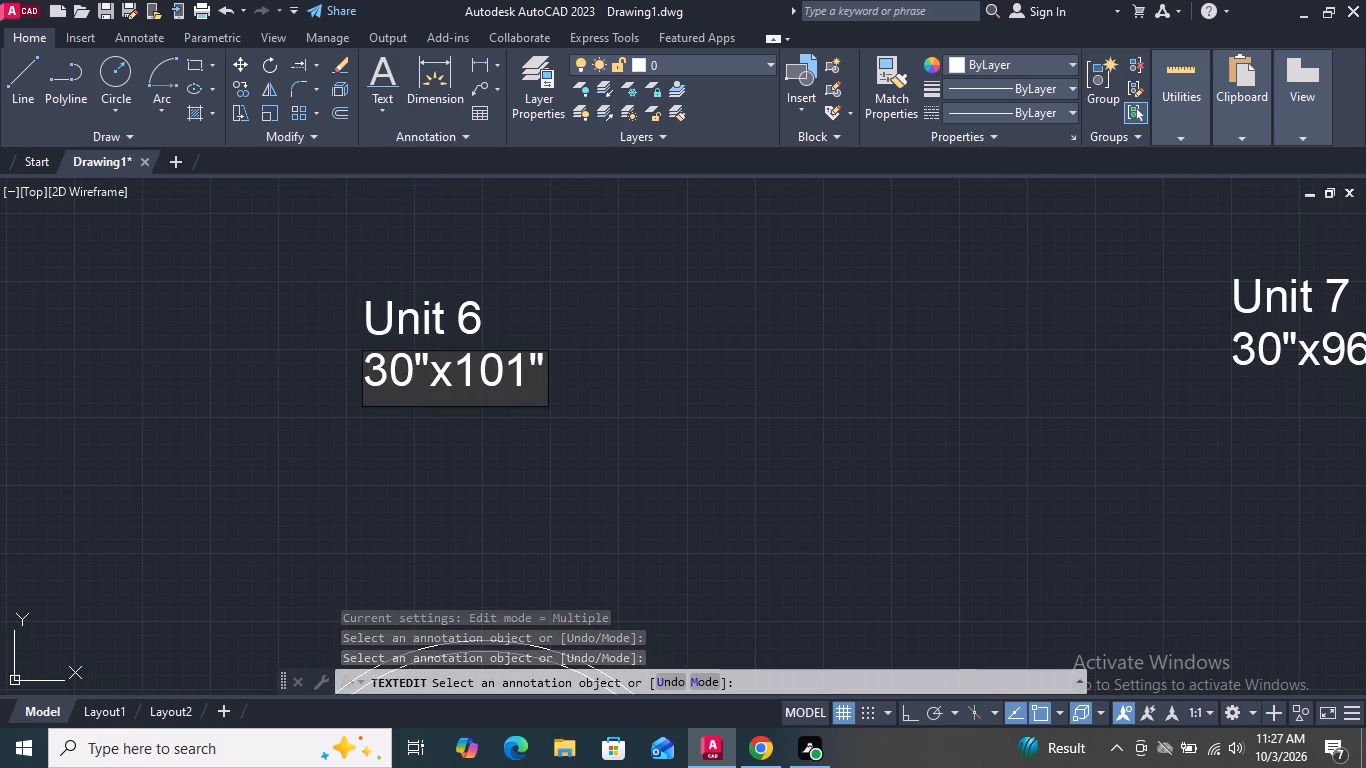
key("BackSpace")
key("BackSpace")
key("BackSpace")
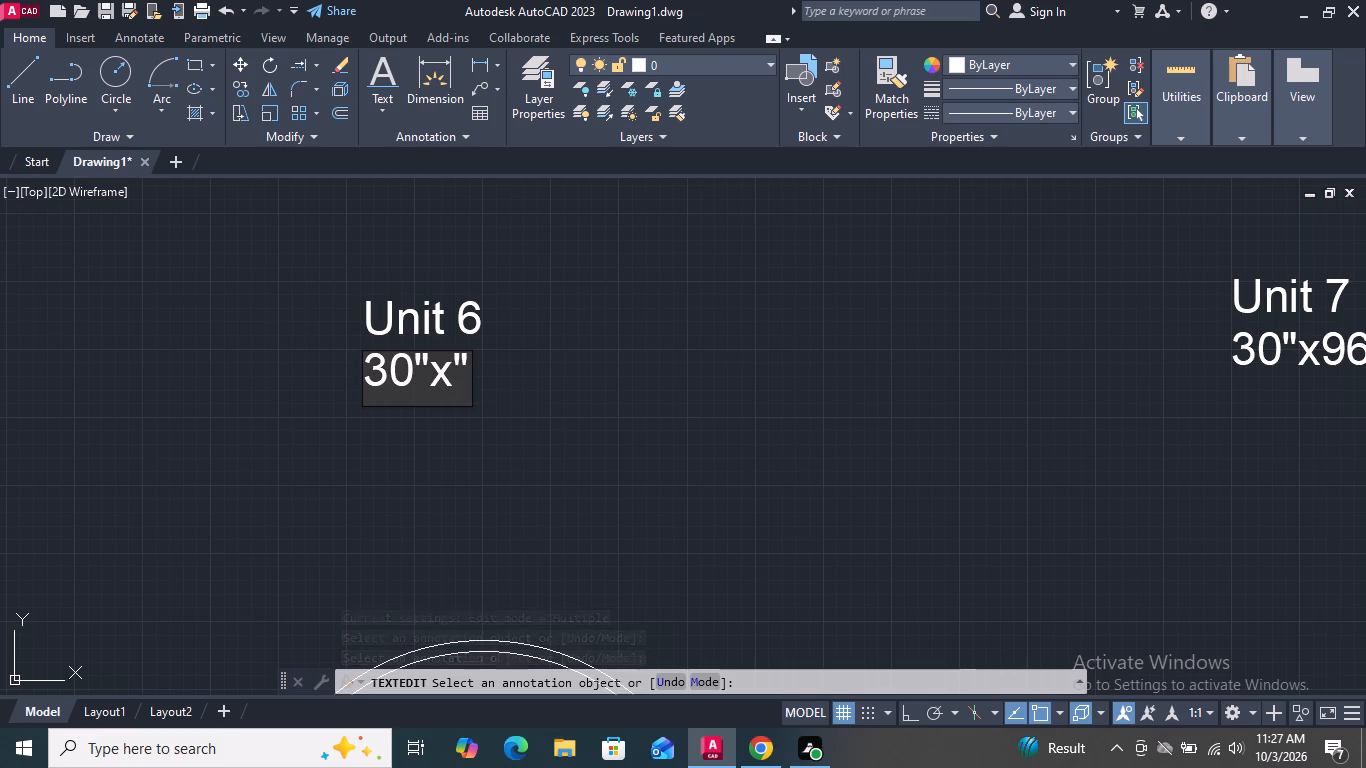
type("94")
key("Return")
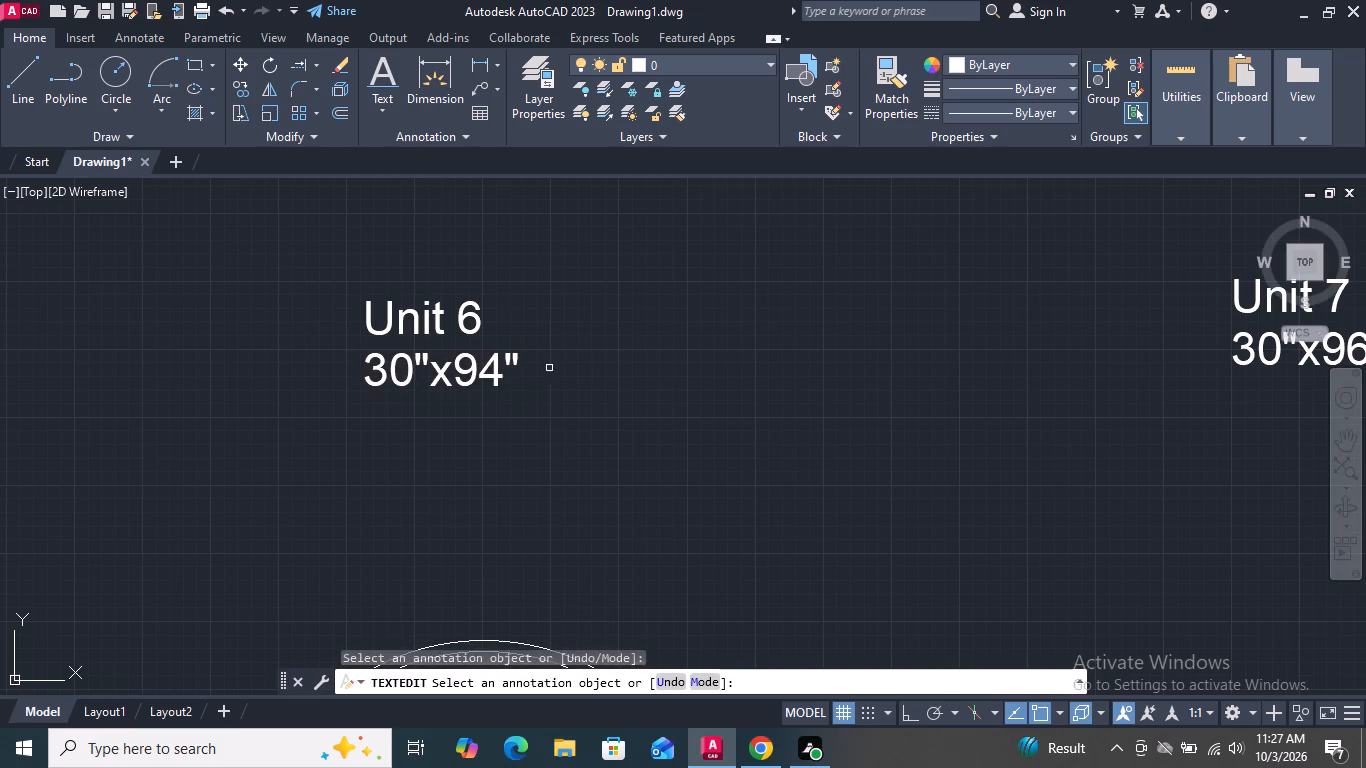
scroll(623, 370, "down", 2)
key("Escape")
Move the 30"x94" size line slightly left so it sits centred beneath the Unit 6 line.
scroll(520, 376, "up", 3)
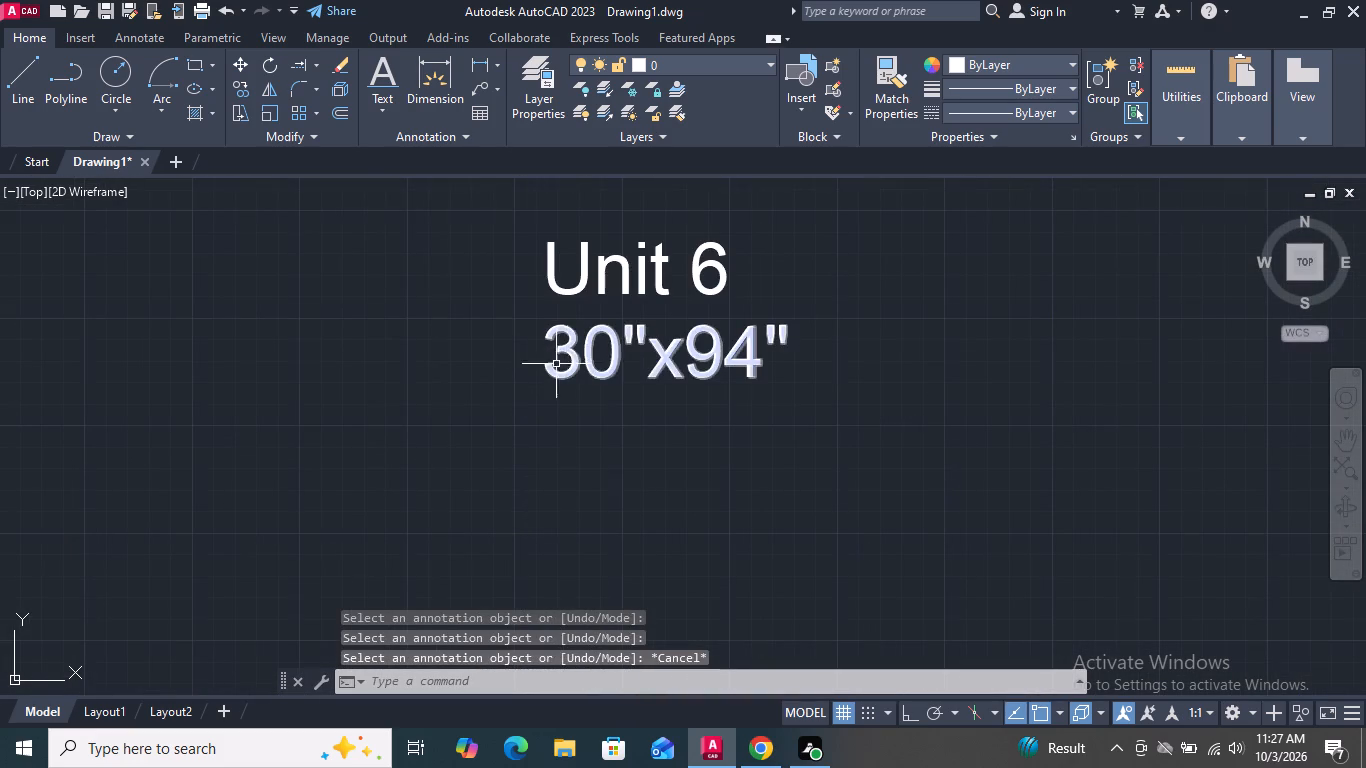
left_click(573, 355)
key("m")
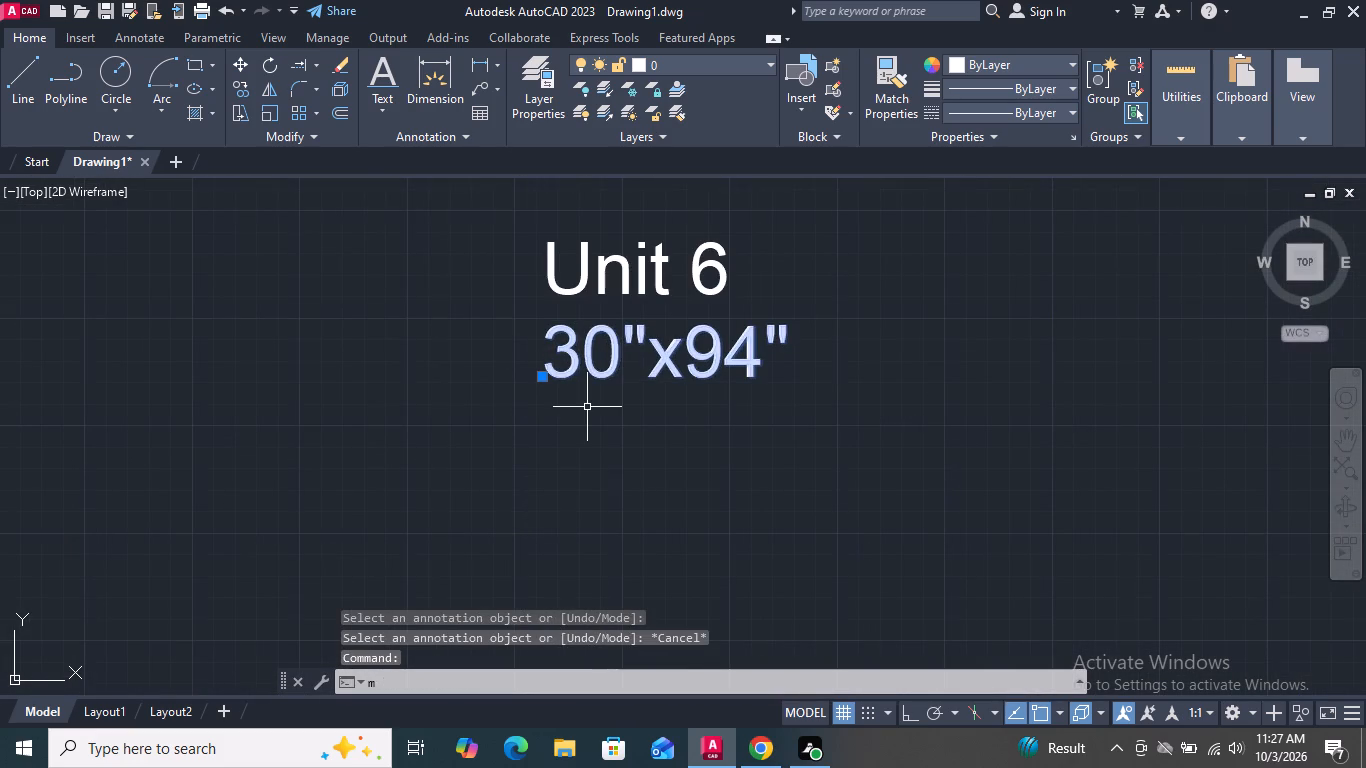
key("Return")
left_click(583, 434)
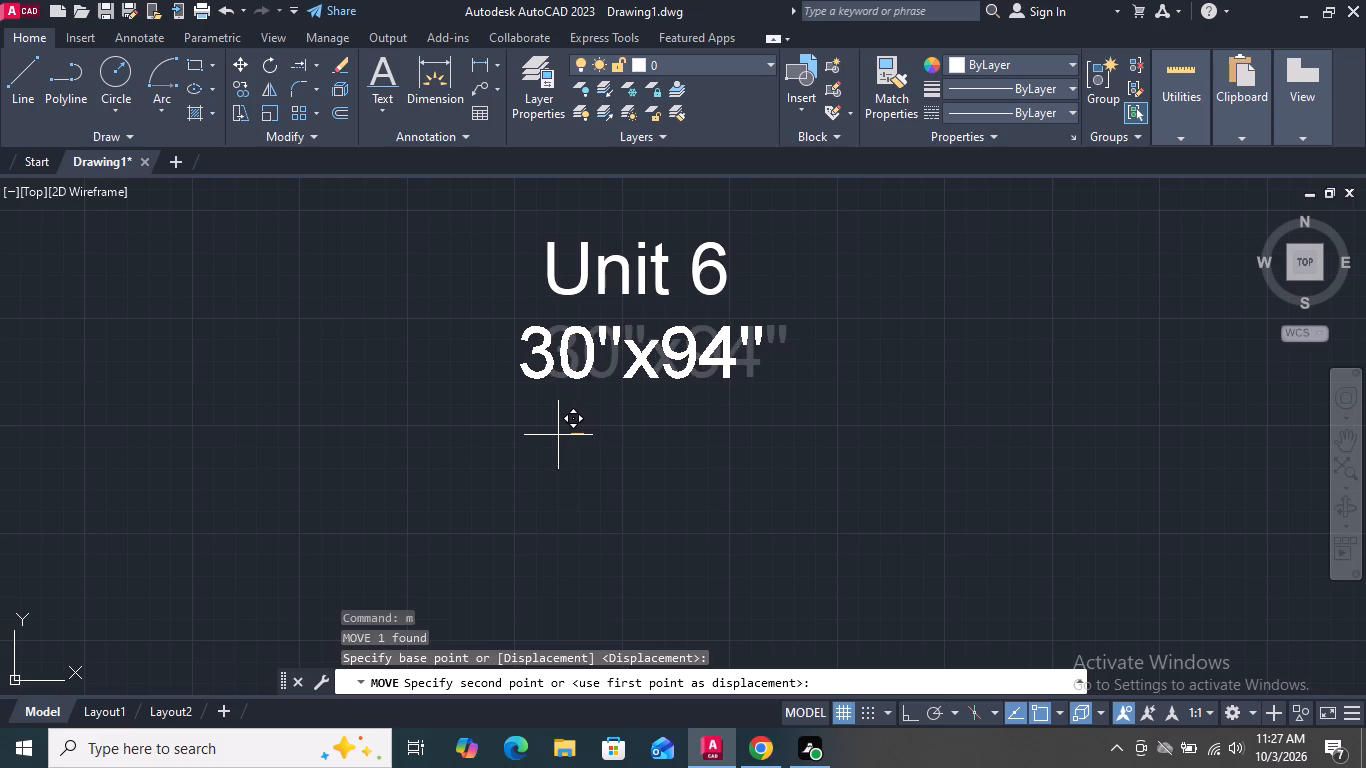
left_click(557, 435)
scroll(661, 454, "down", 3)
key("Escape")
Change the unit line of the label below the first door of the middle row to Unit 5.
scroll(789, 420, "down", 1)
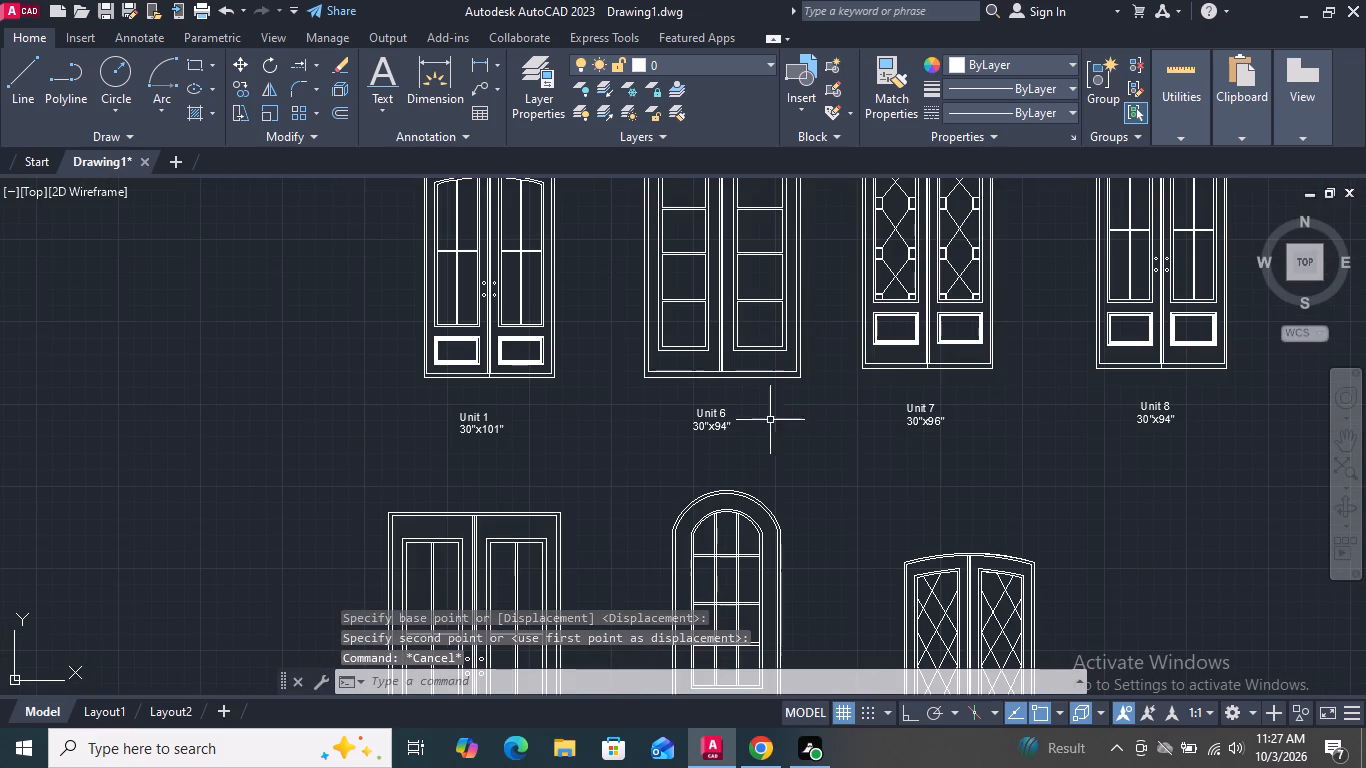
scroll(449, 425, "up", 5)
double_click(694, 335)
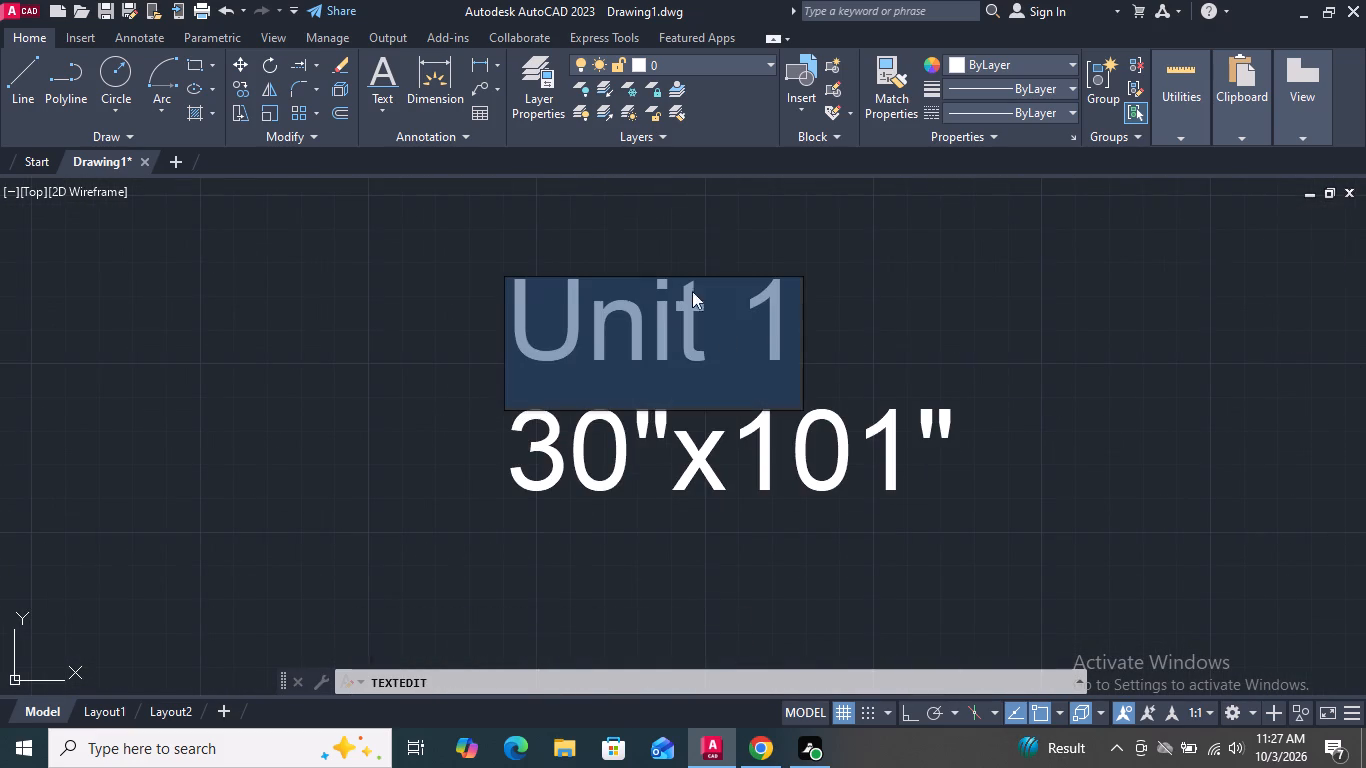
left_click(785, 307)
key("BackSpace")
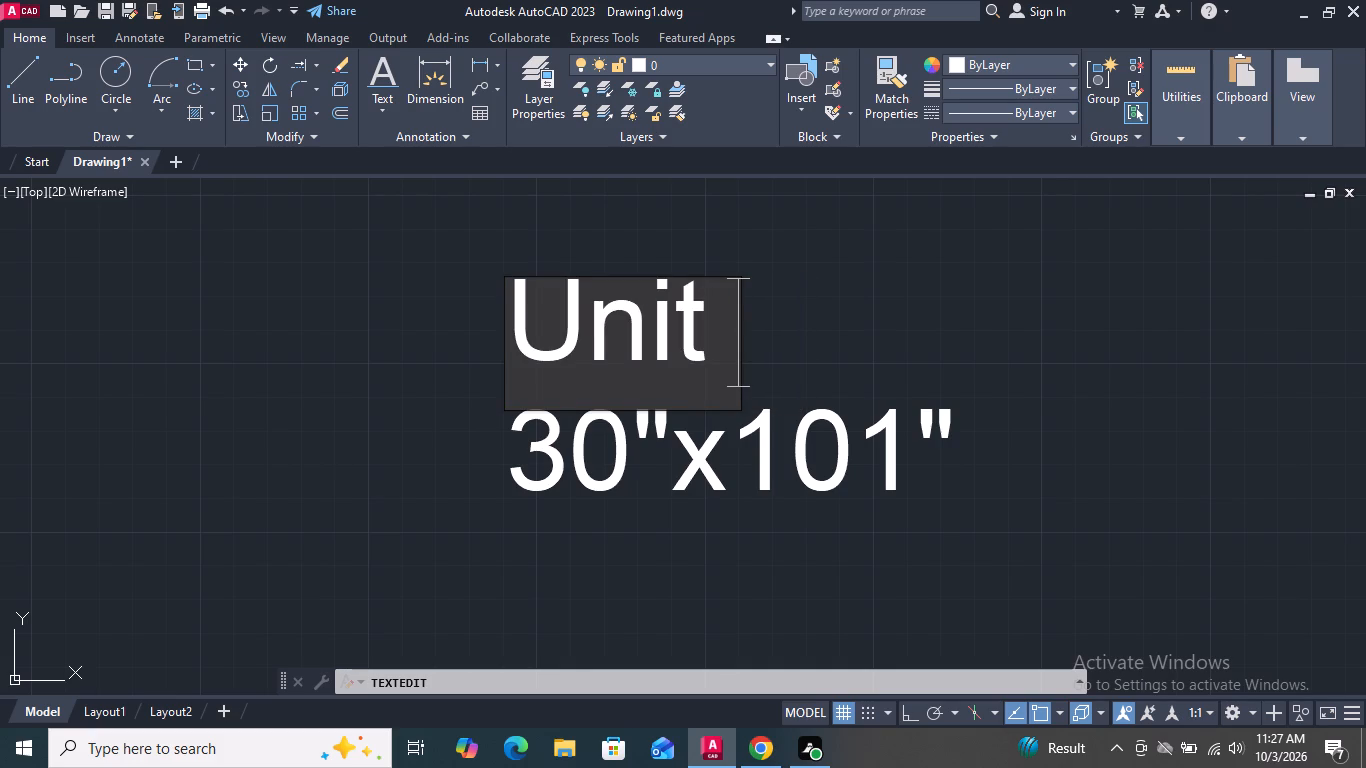
key("5")
key("Return")
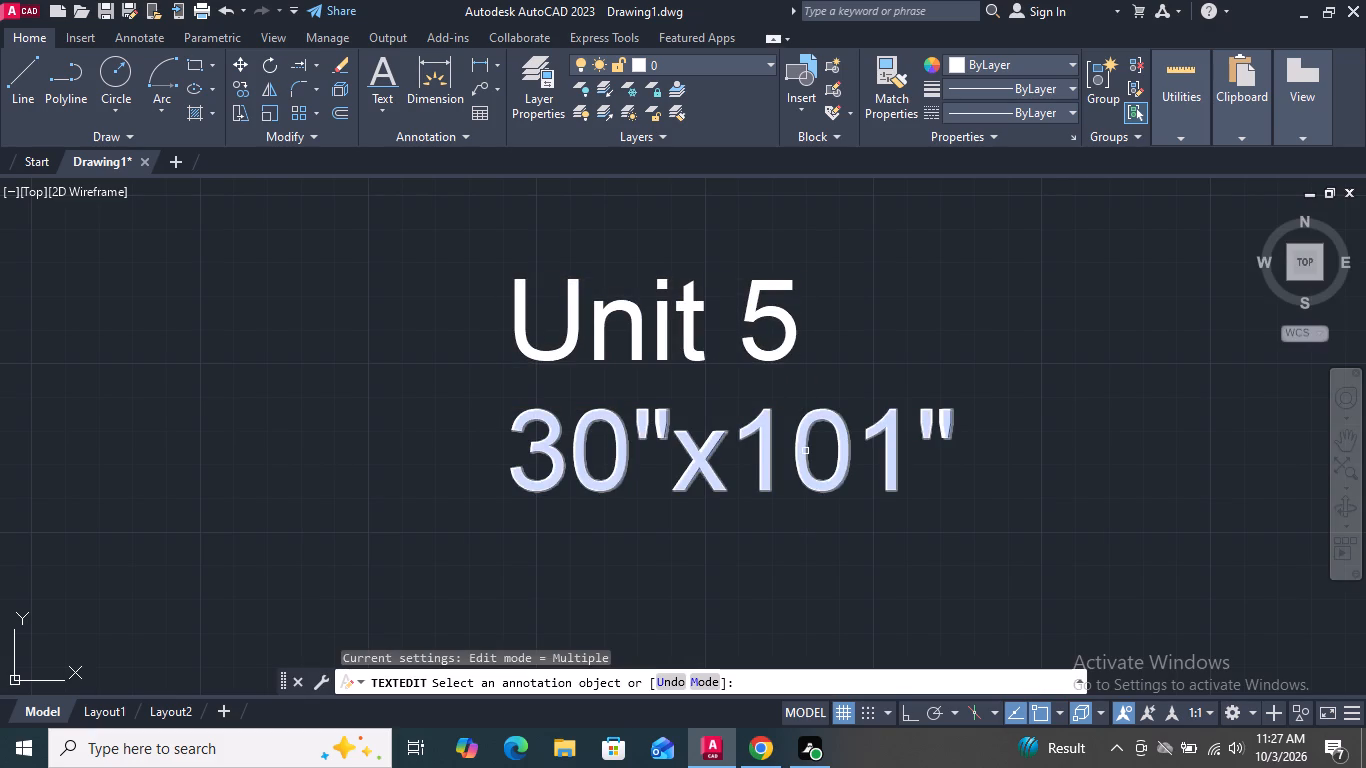
Change the size line of the label below the first door of the middle row to 30"x90".
double_click(805, 451)
scroll(918, 475, "up", 2)
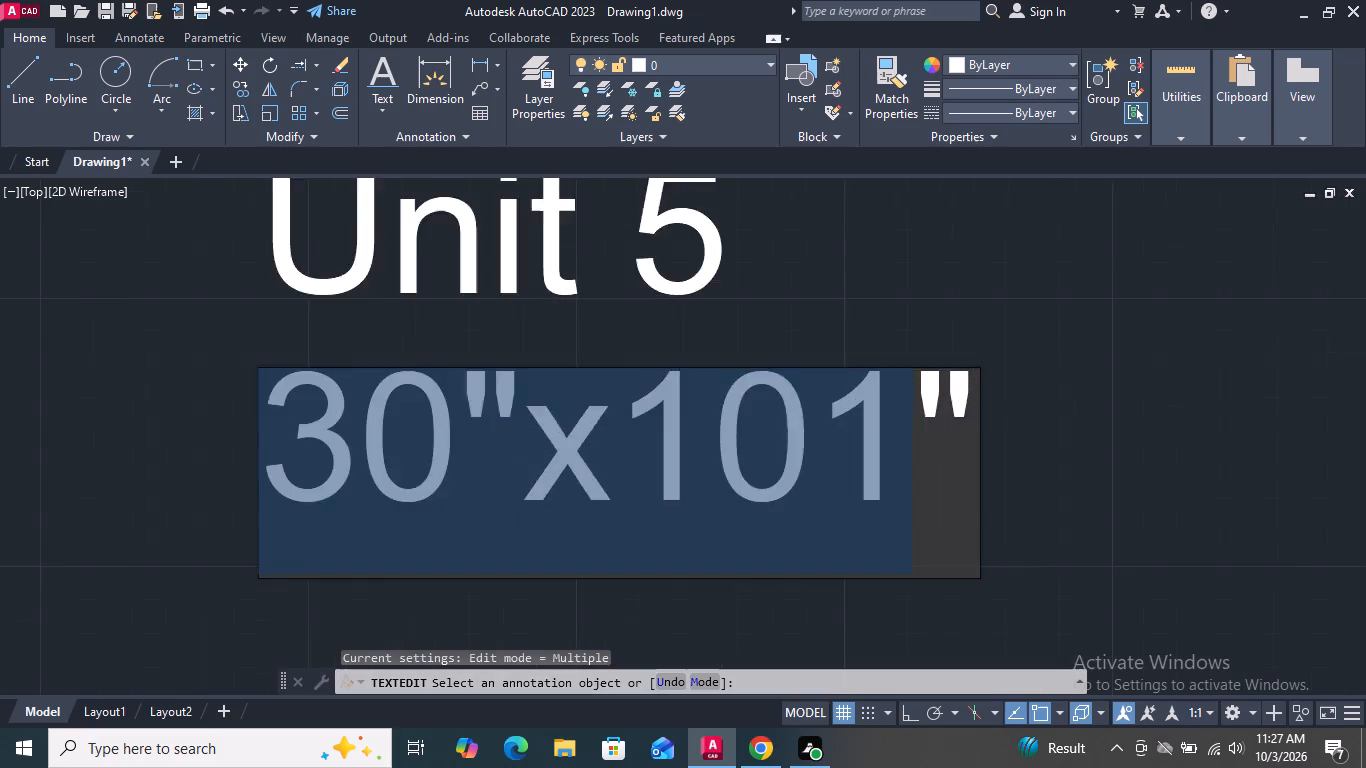
scroll(918, 475, "up", 1)
left_click(846, 450)
key("BackSpace")
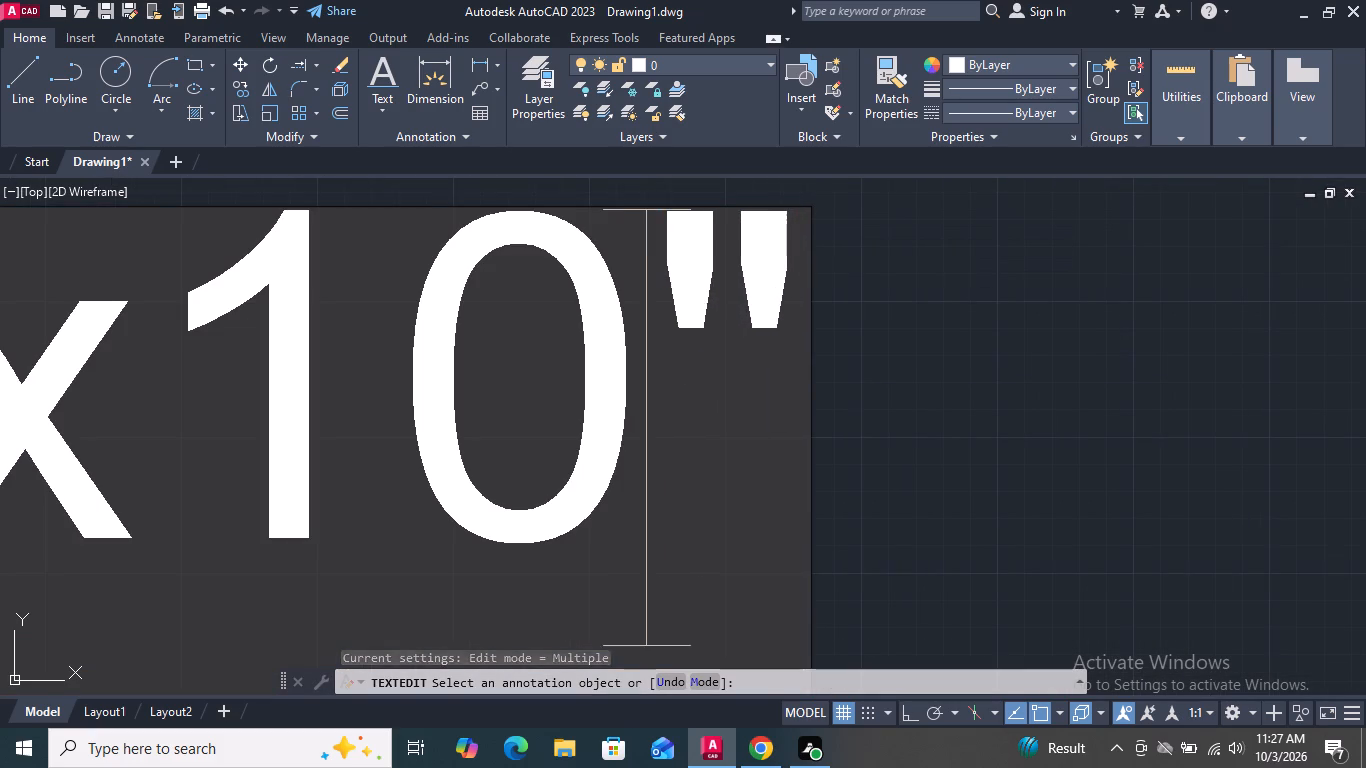
key("BackSpace")
key("BackSpace")
type("90")
key("Return")
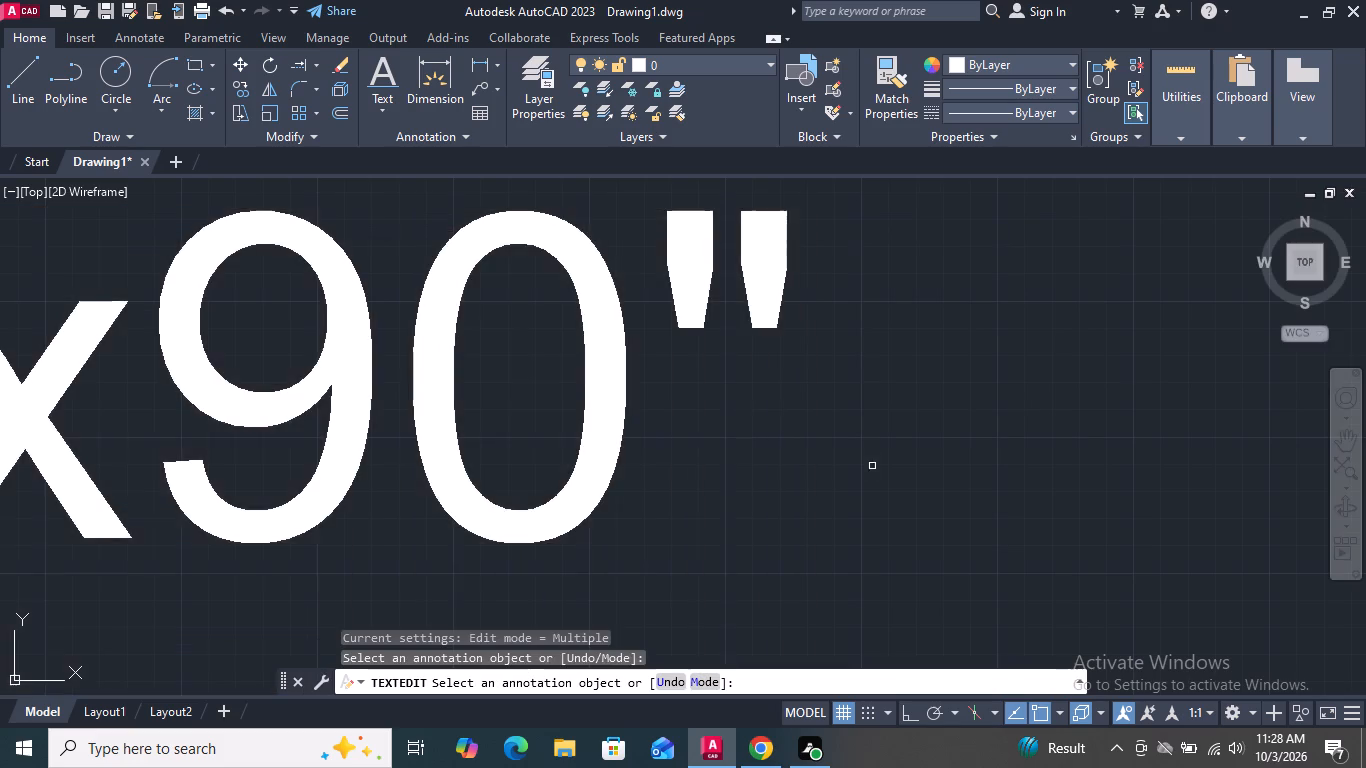
Change the unit line of the label below the third door of the top row to Unit 4.
scroll(926, 468, "down", 9)
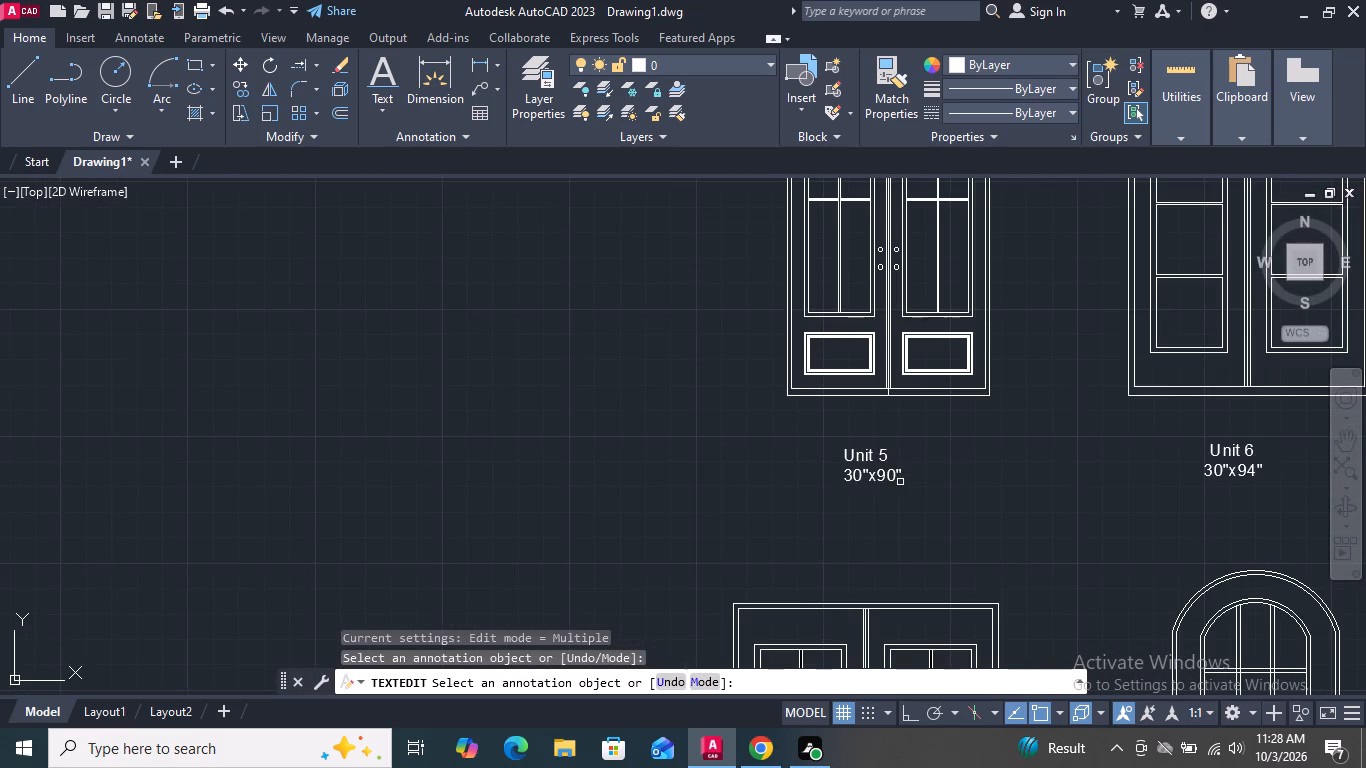
scroll(874, 537, "down", 2)
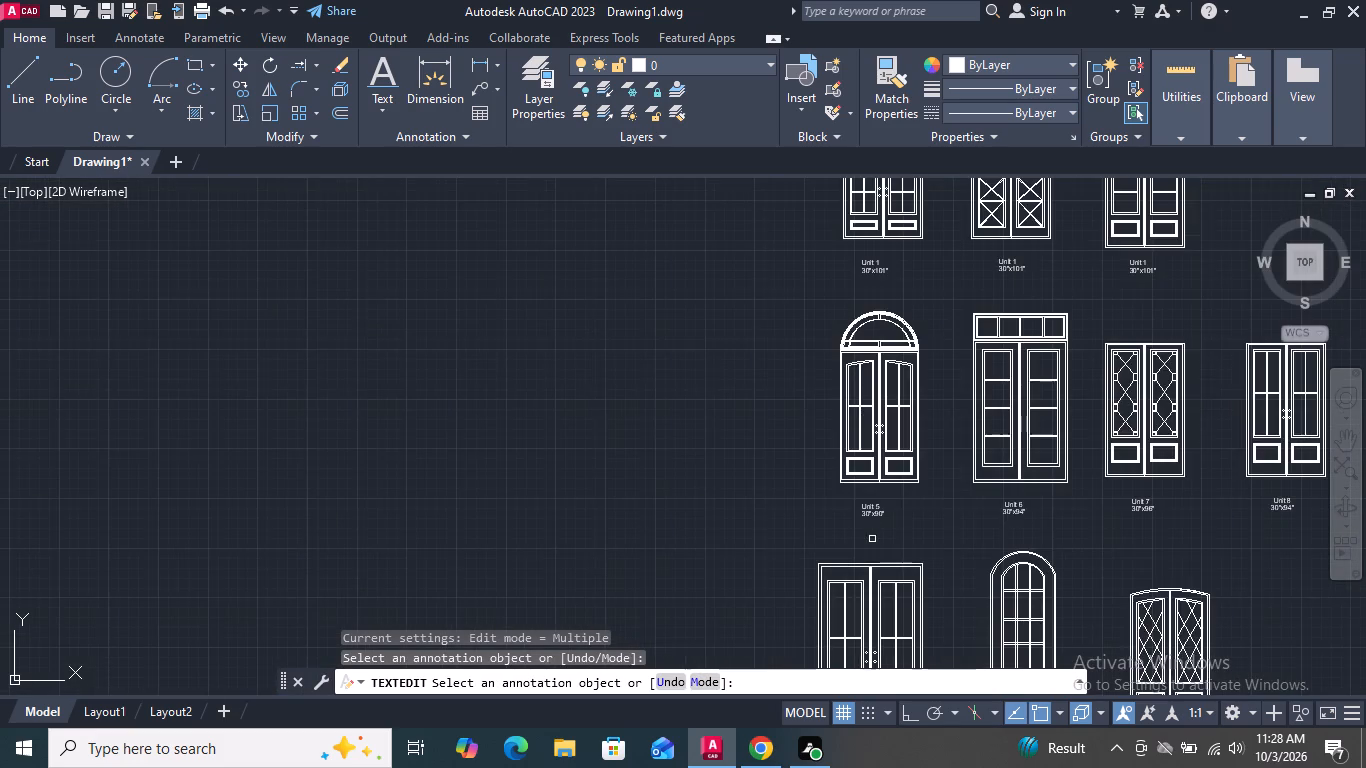
scroll(872, 539, "down", 1)
scroll(1039, 352, "up", 4)
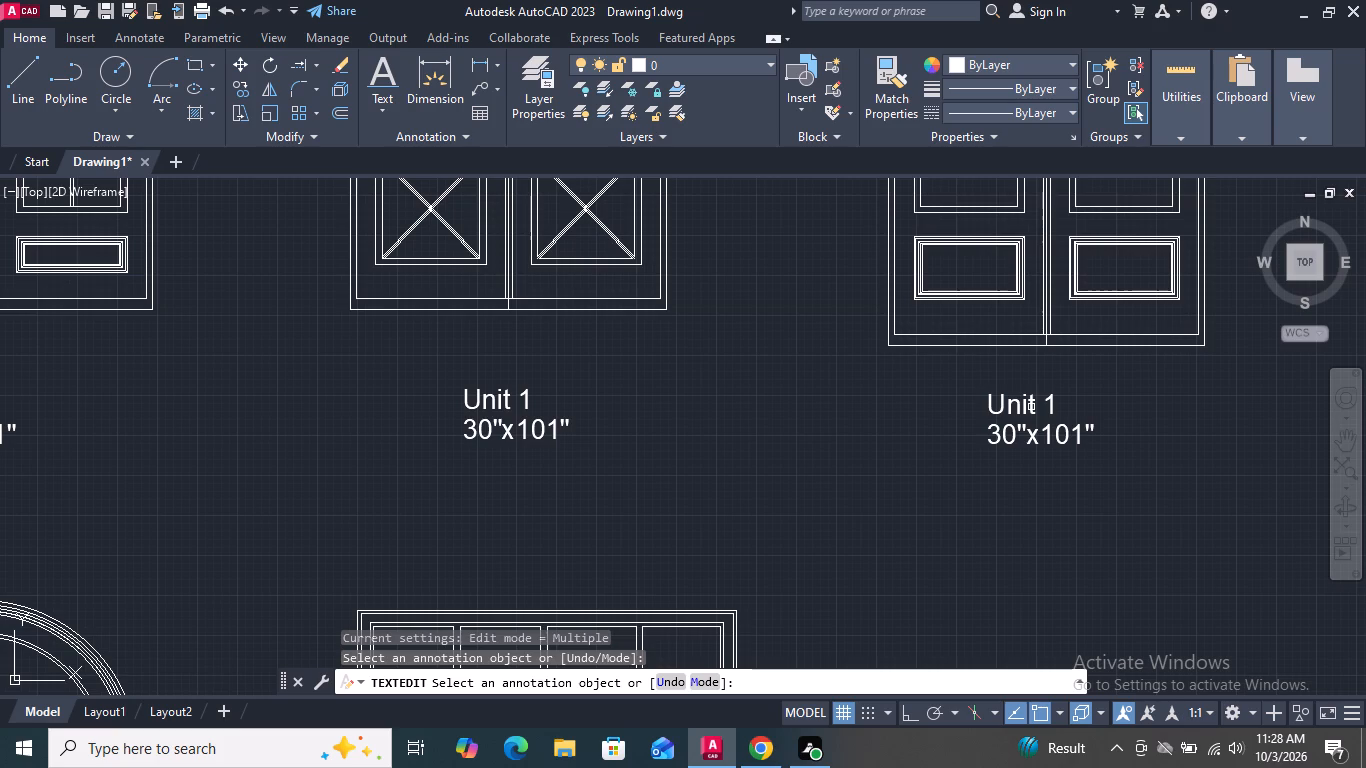
scroll(1043, 415, "up", 4)
double_click(1063, 381)
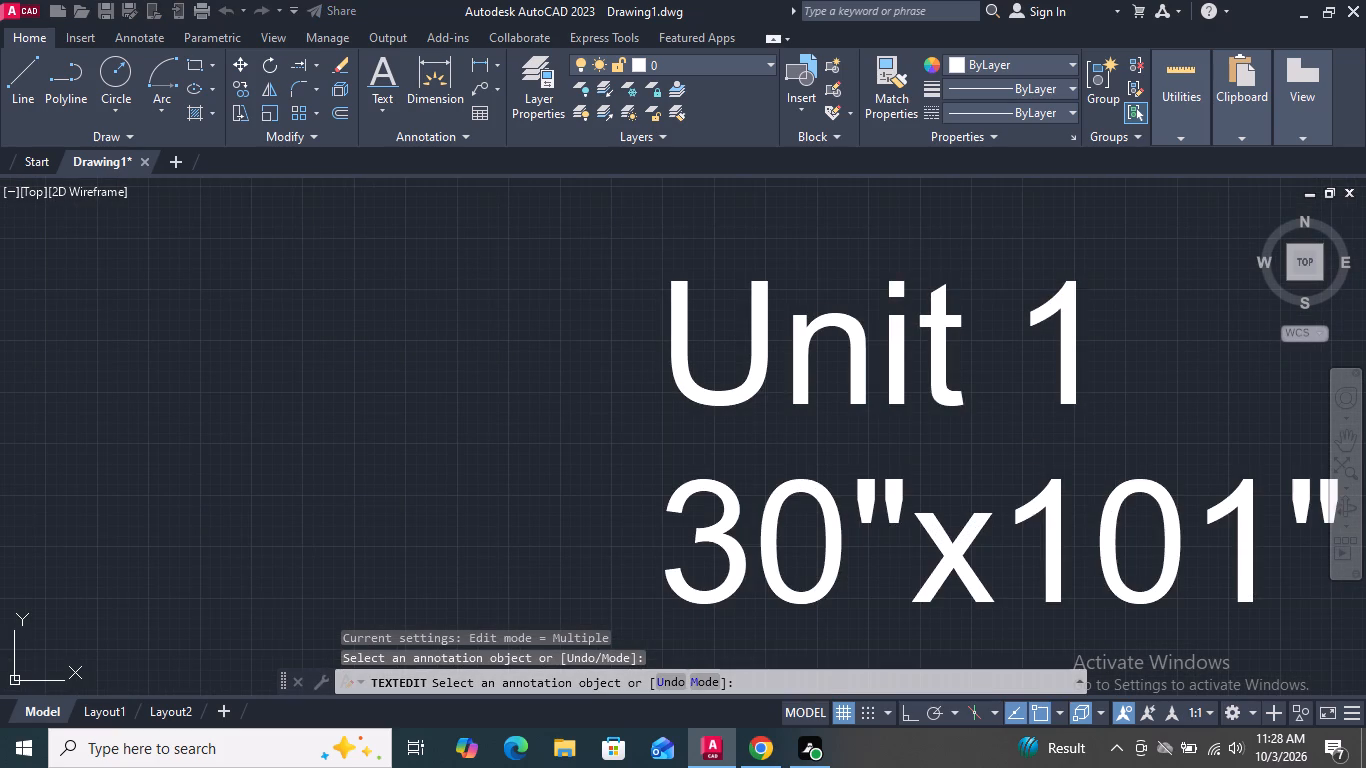
left_click(1087, 355)
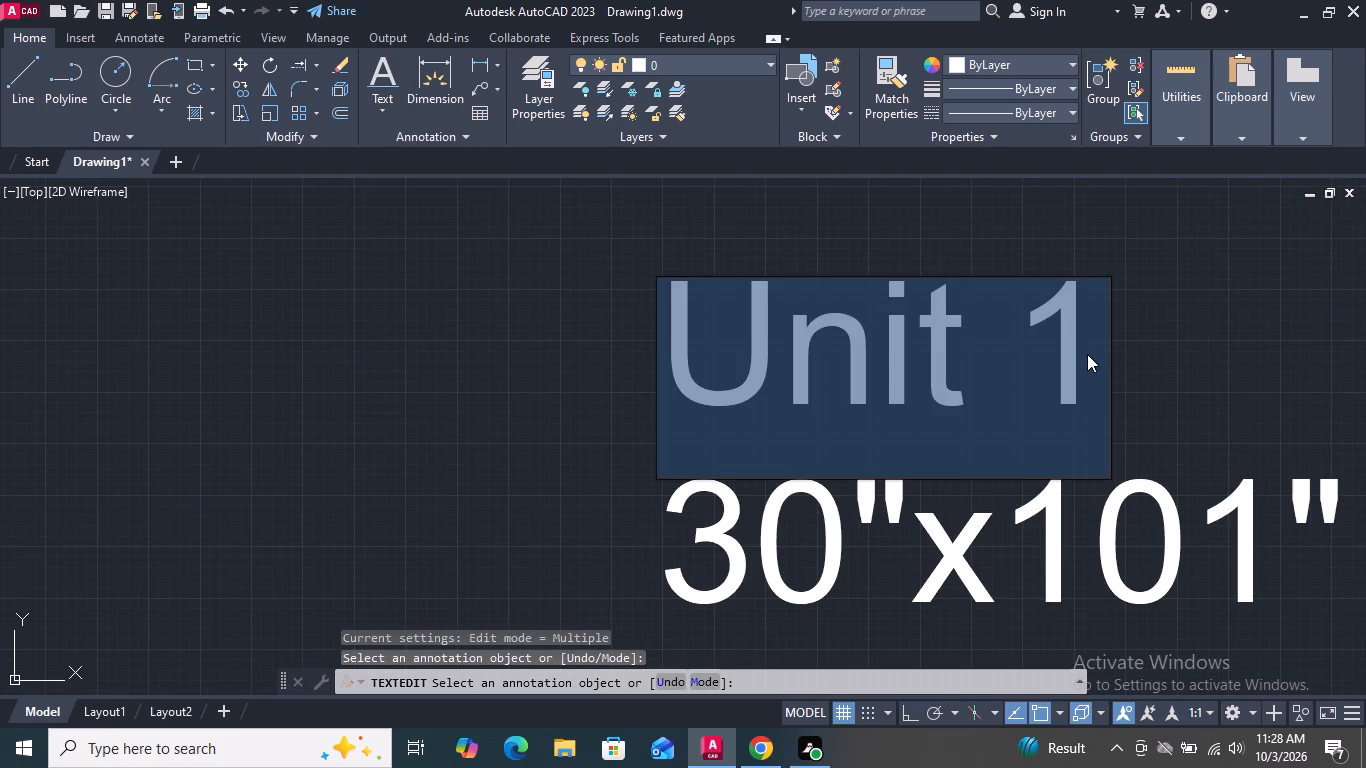
key("BackSpace")
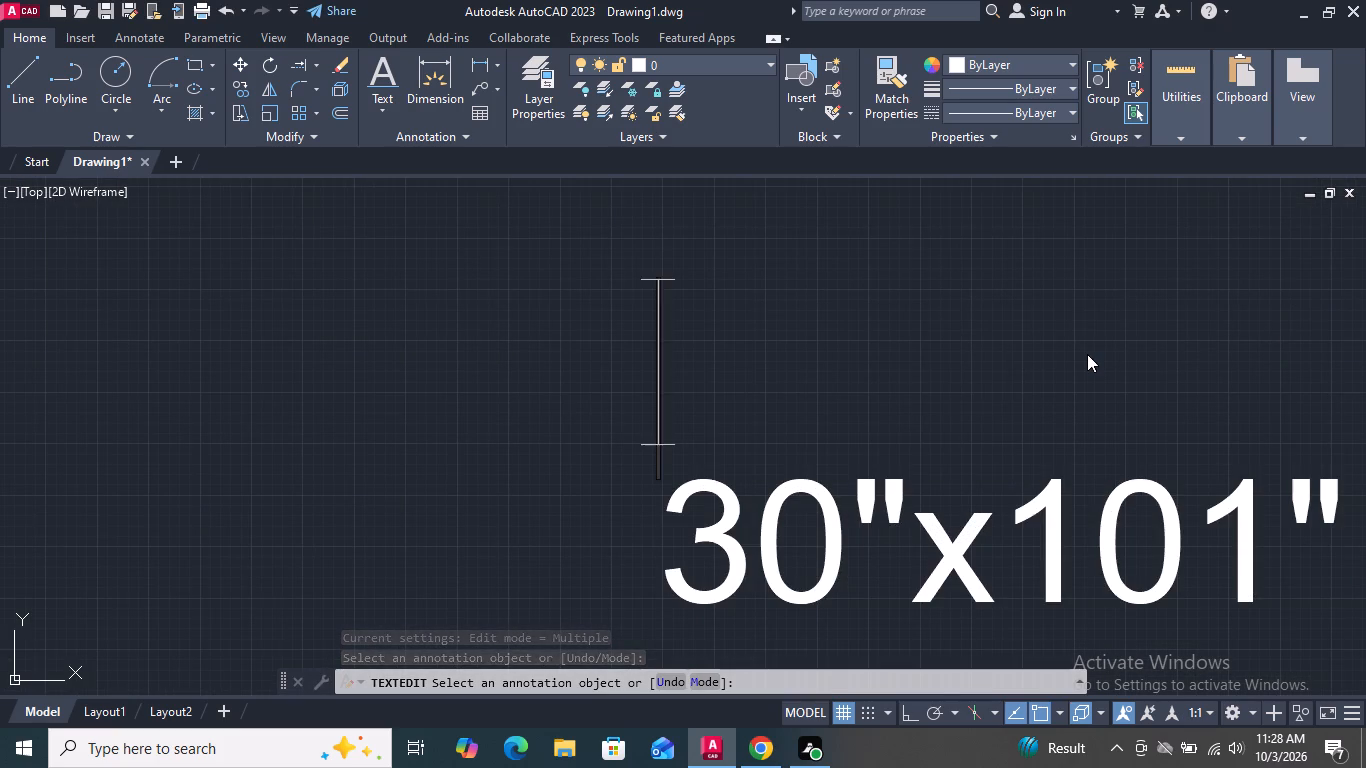
key("u")
key("BackSpace")
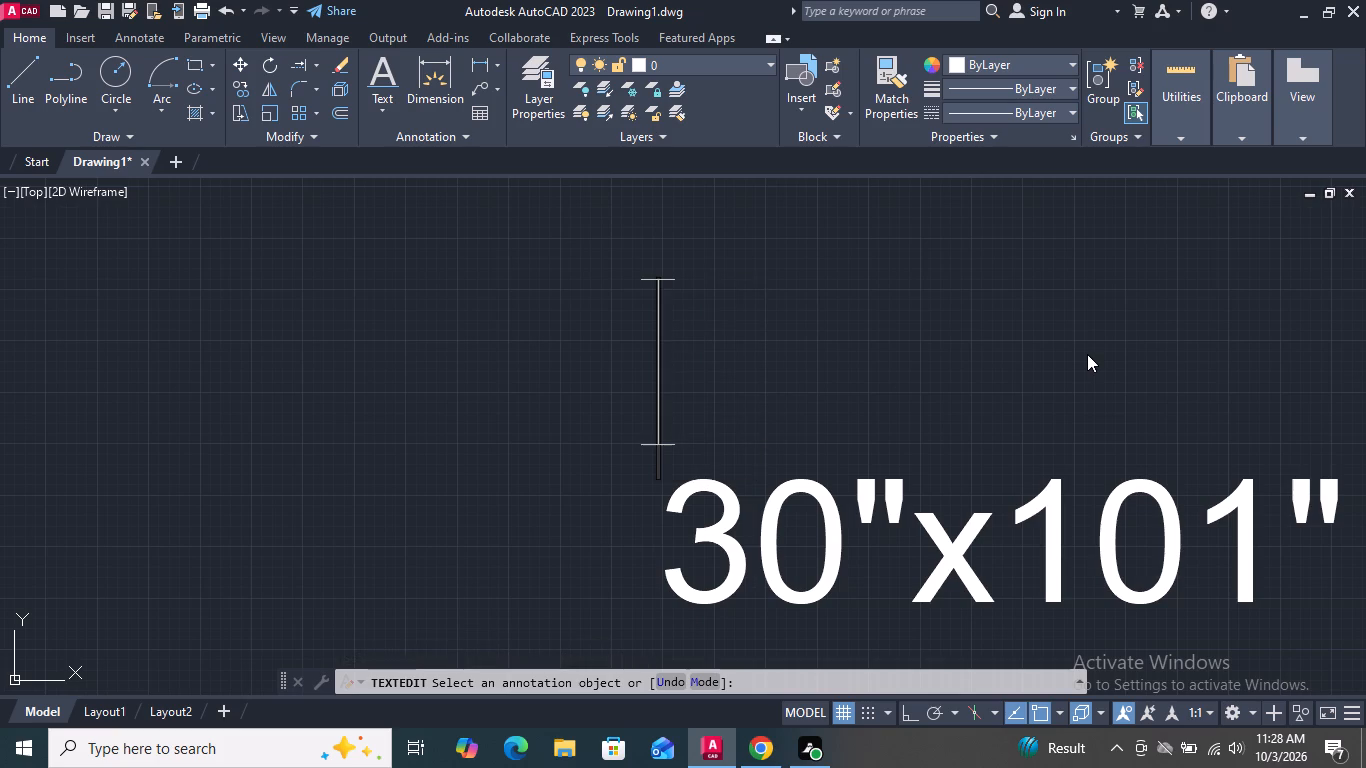
key("u")
type("nit")
key("space")
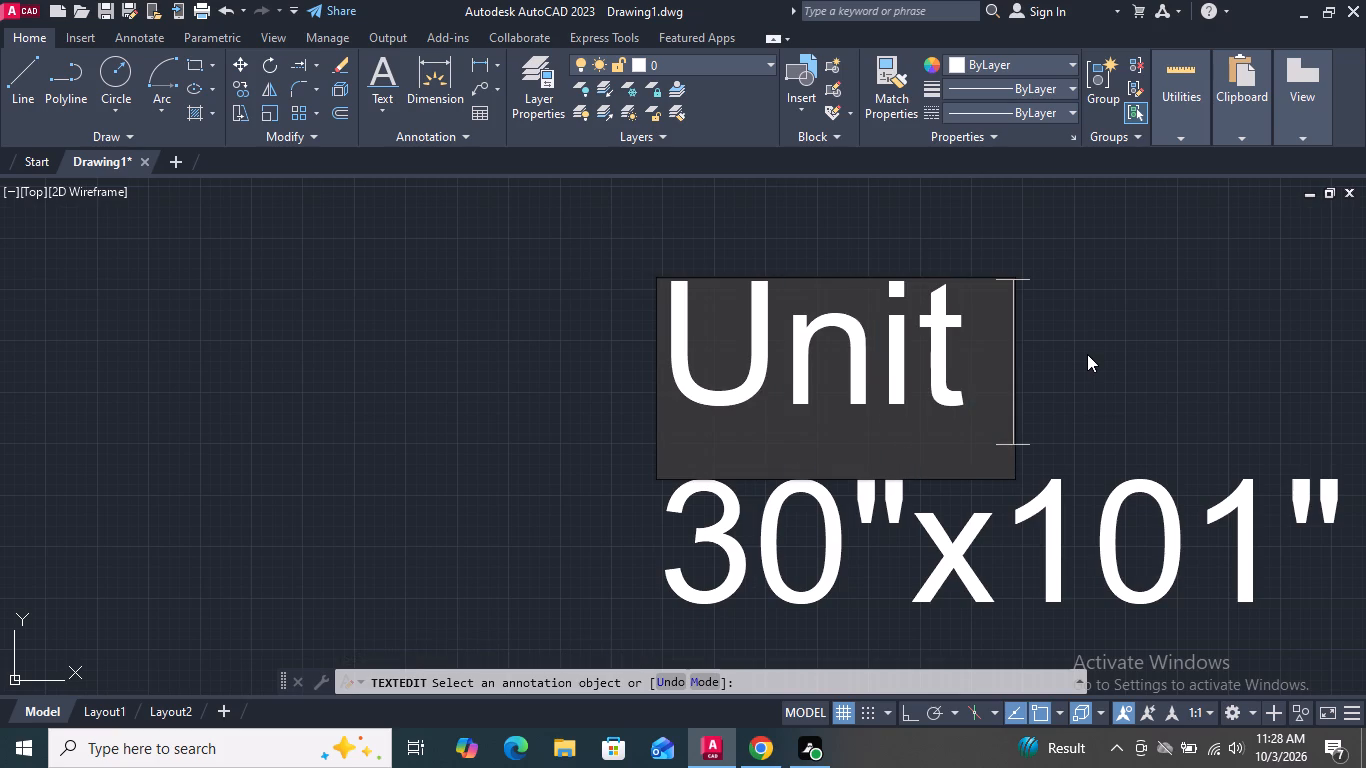
type("4")
key("Return")
Change the size line of the label below the third door of the top row to 30"x93".
scroll(1081, 378, "down", 3)
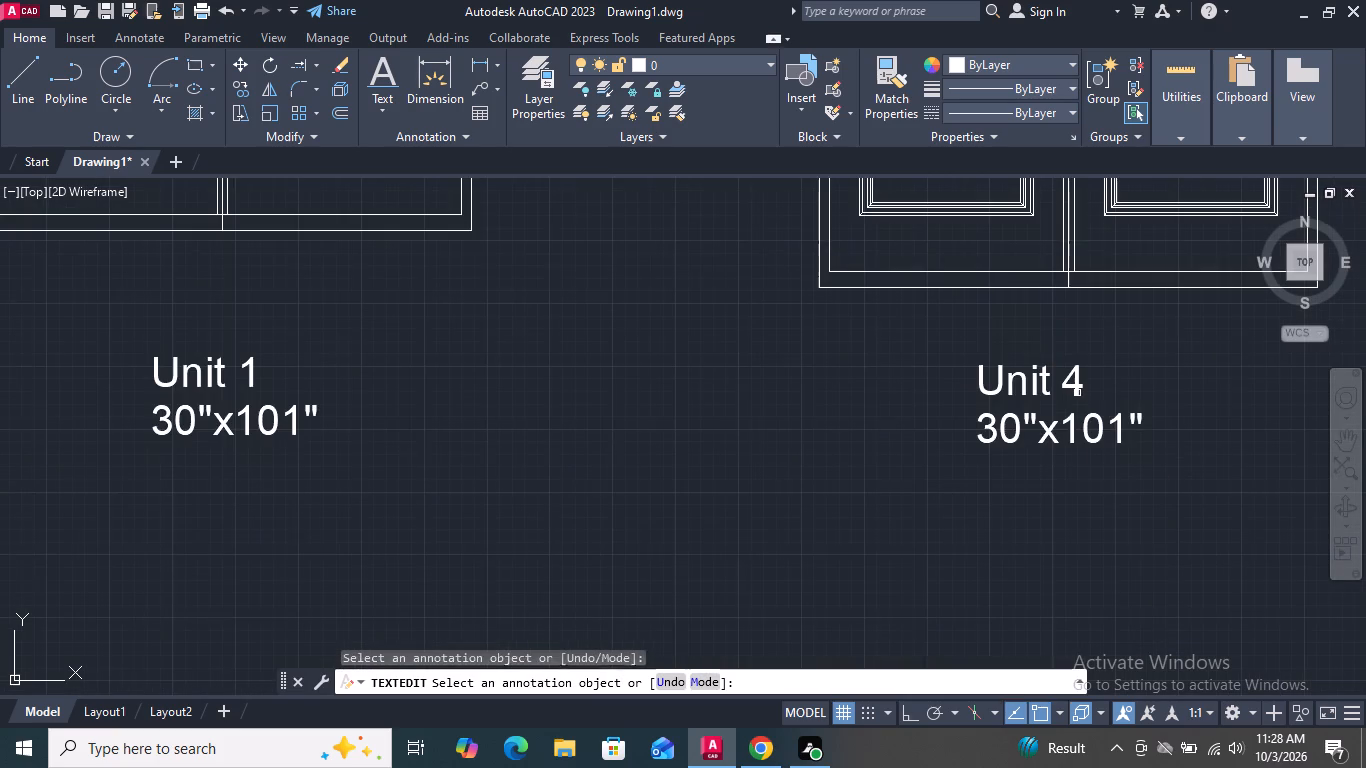
scroll(1033, 404, "up", 2)
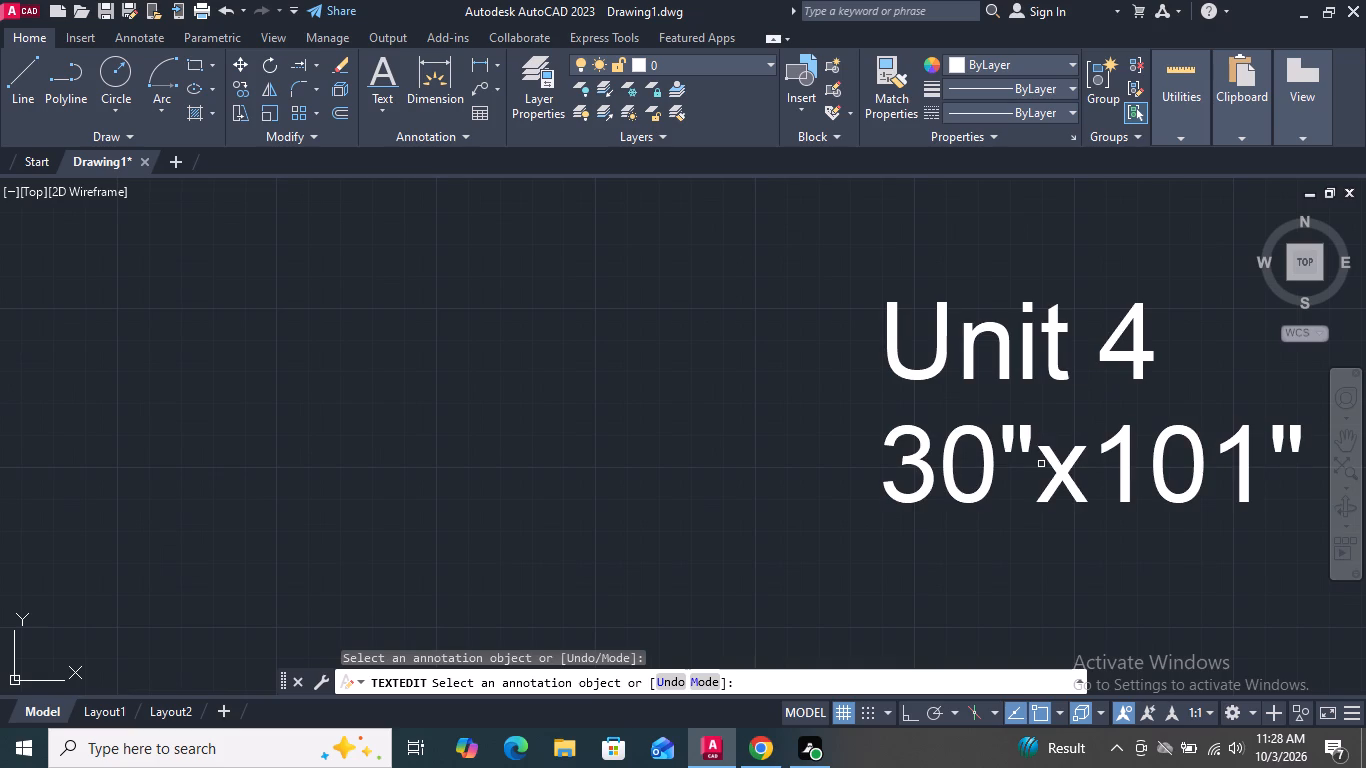
double_click(1046, 457)
scroll(950, 481, "down", 2)
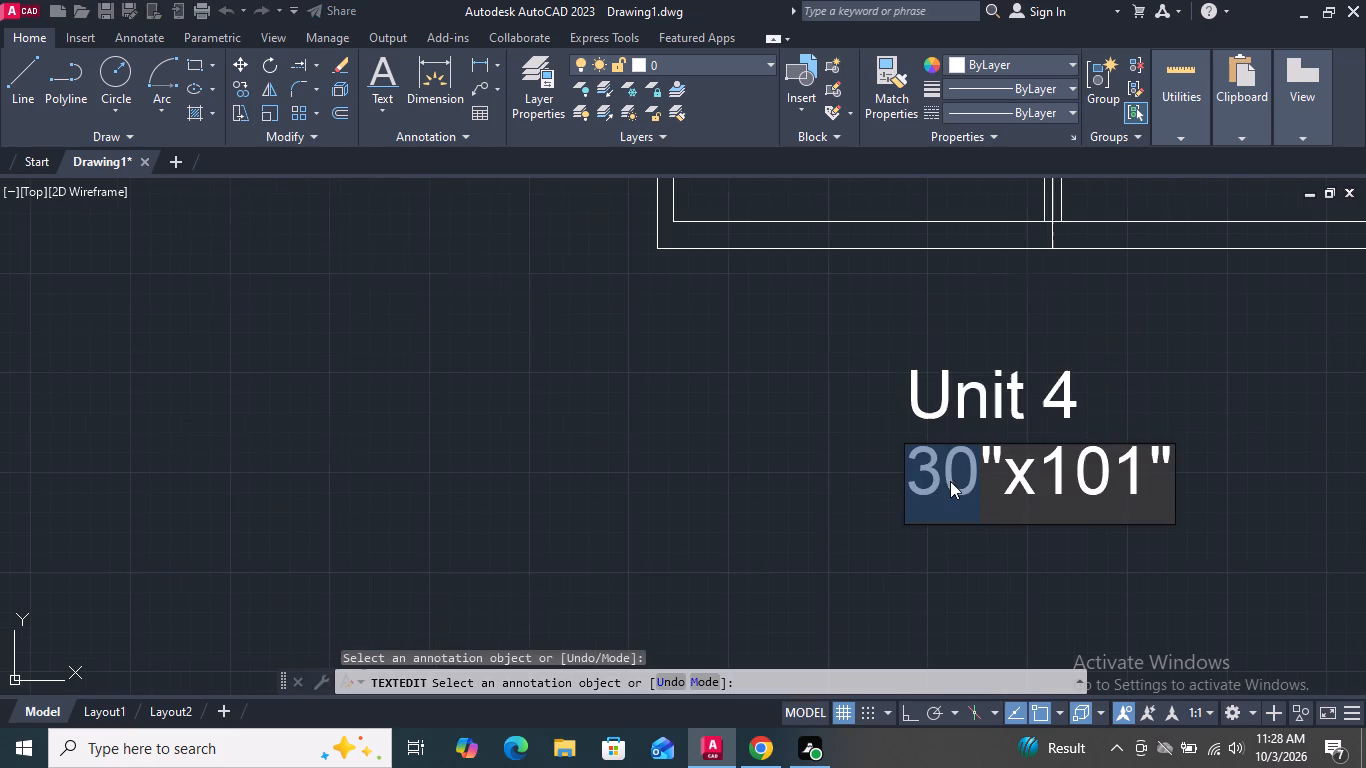
left_click(1150, 477)
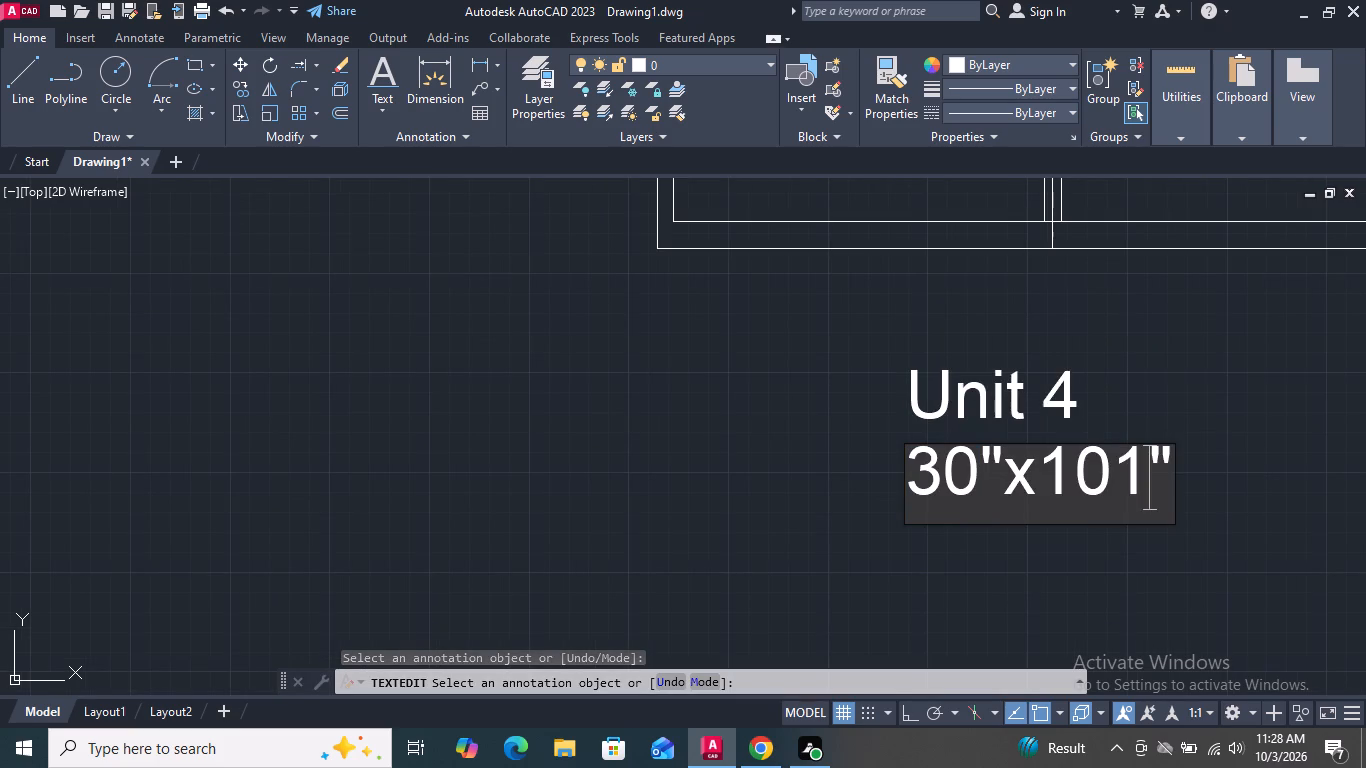
key("BackSpace")
key("BackSpace")
key("BackSpace")
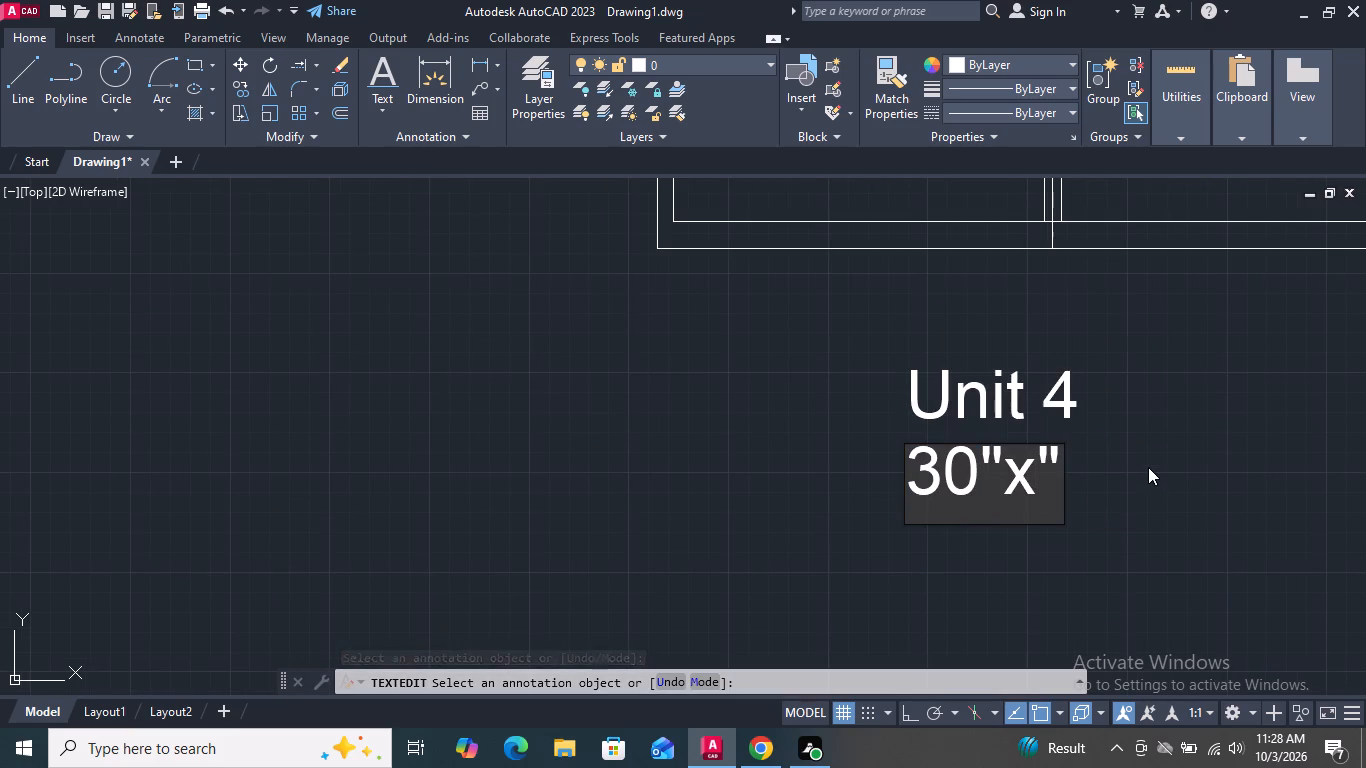
key("9")
key("3")
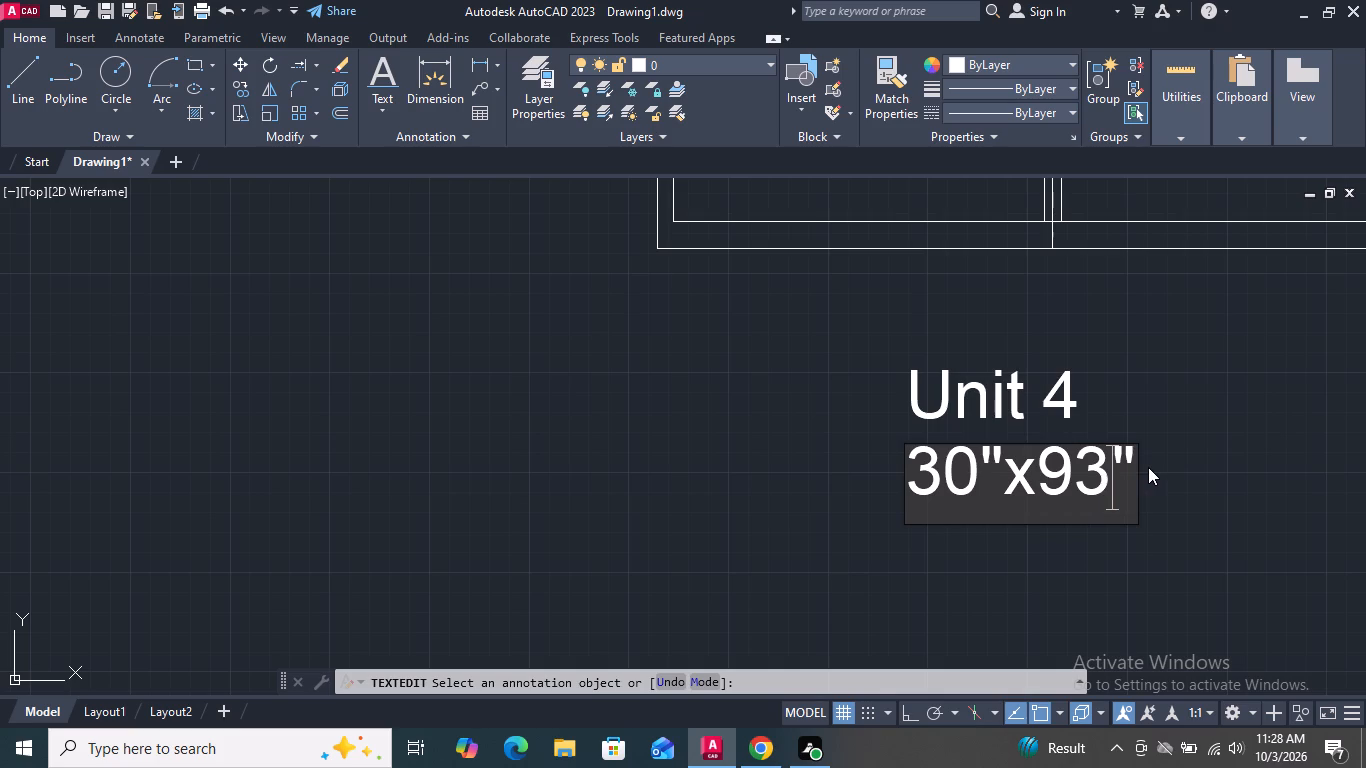
key("Return")
scroll(1148, 467, "down", 3)
scroll(810, 469, "up", 1)
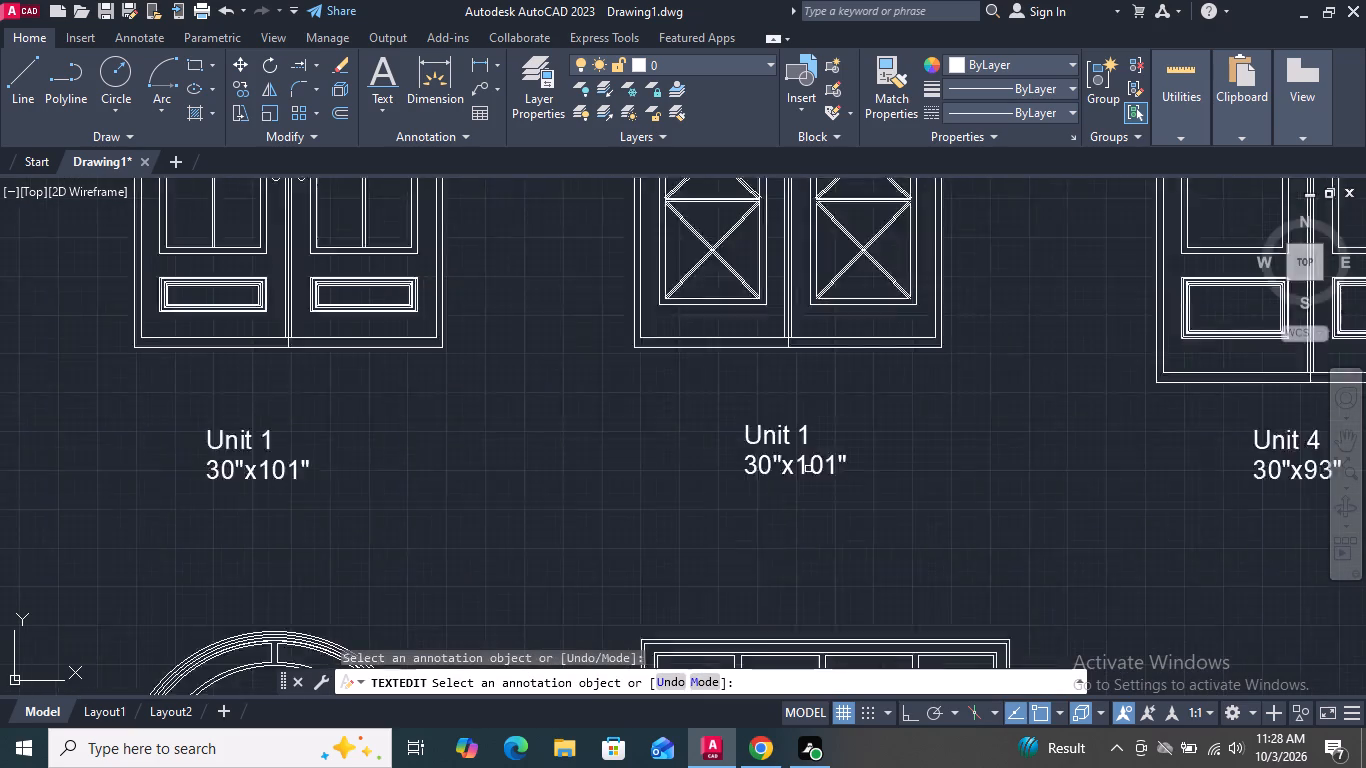
Change the unit line of the label below the second door of the top row to Unit 2.
scroll(808, 469, "up", 2)
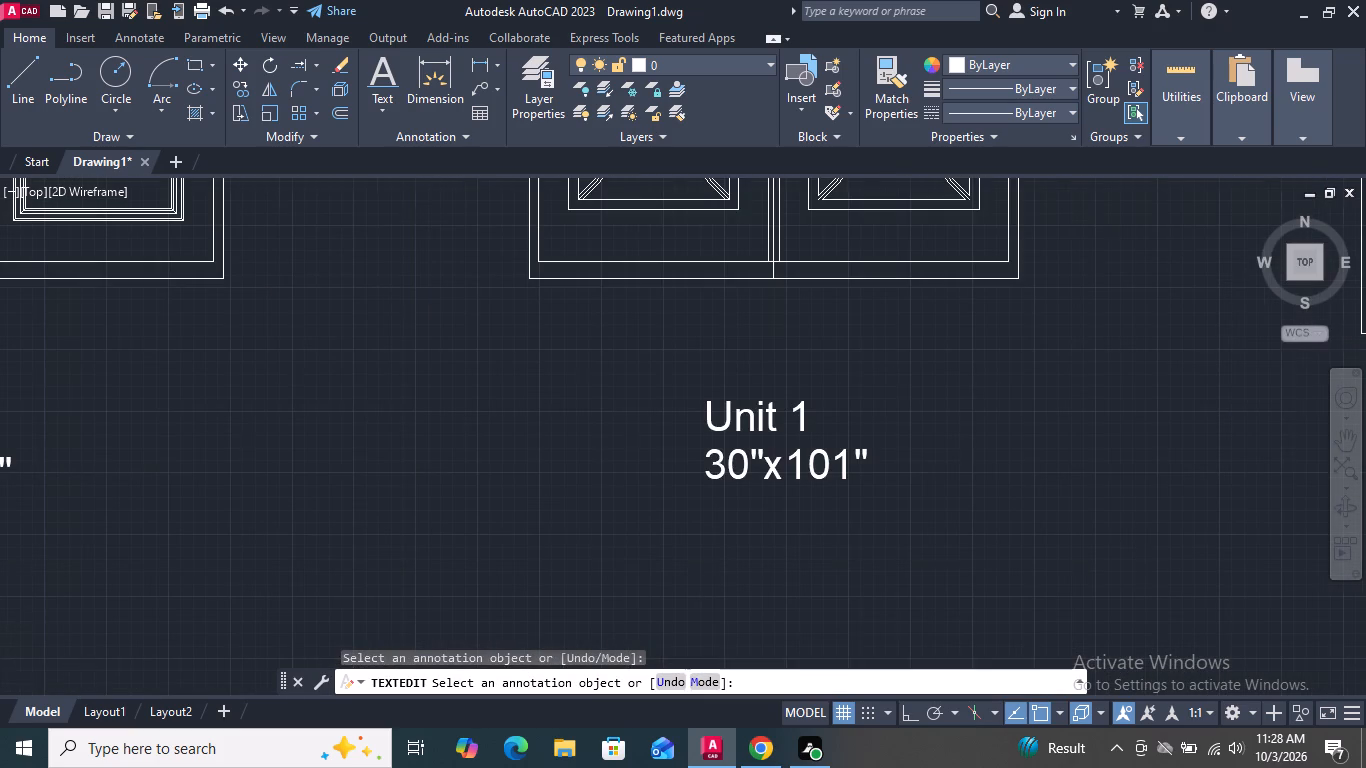
double_click(798, 399)
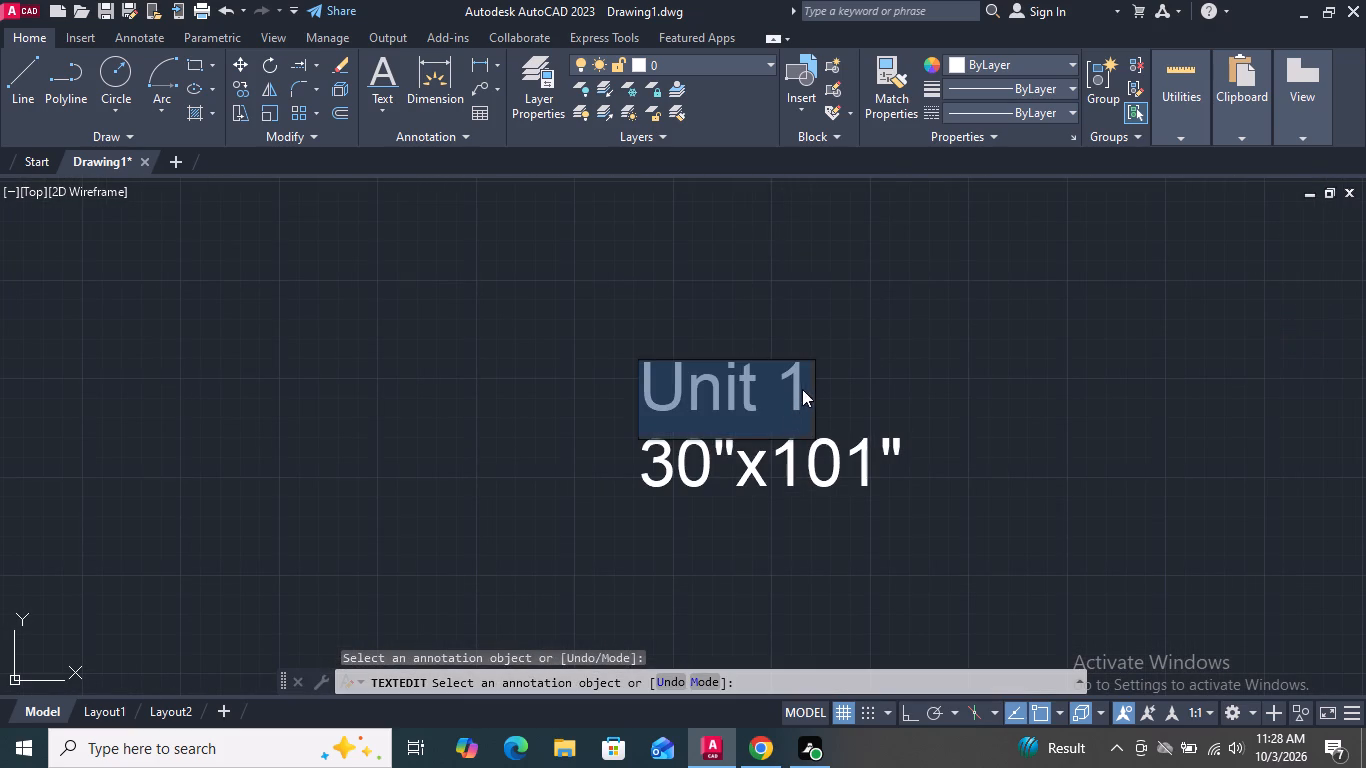
left_click(802, 388)
key("BackSpace")
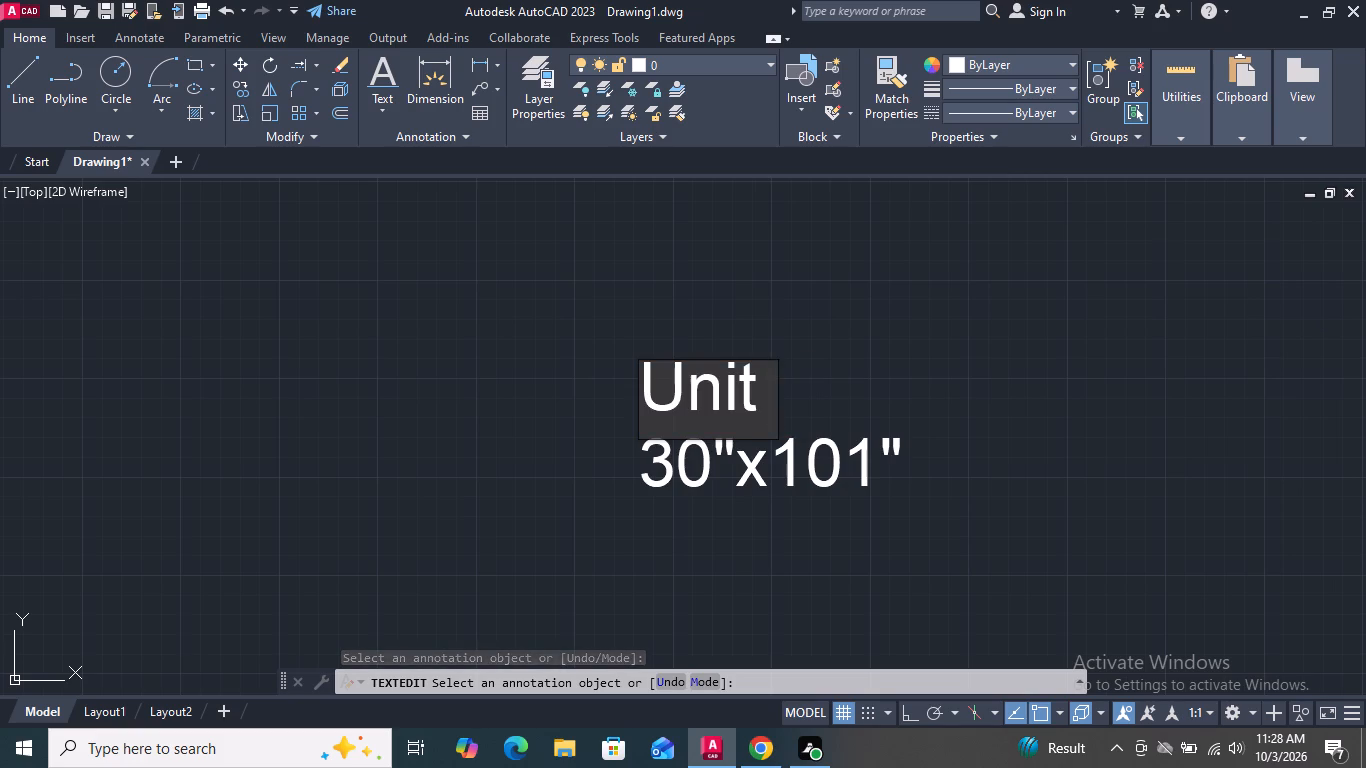
key("2")
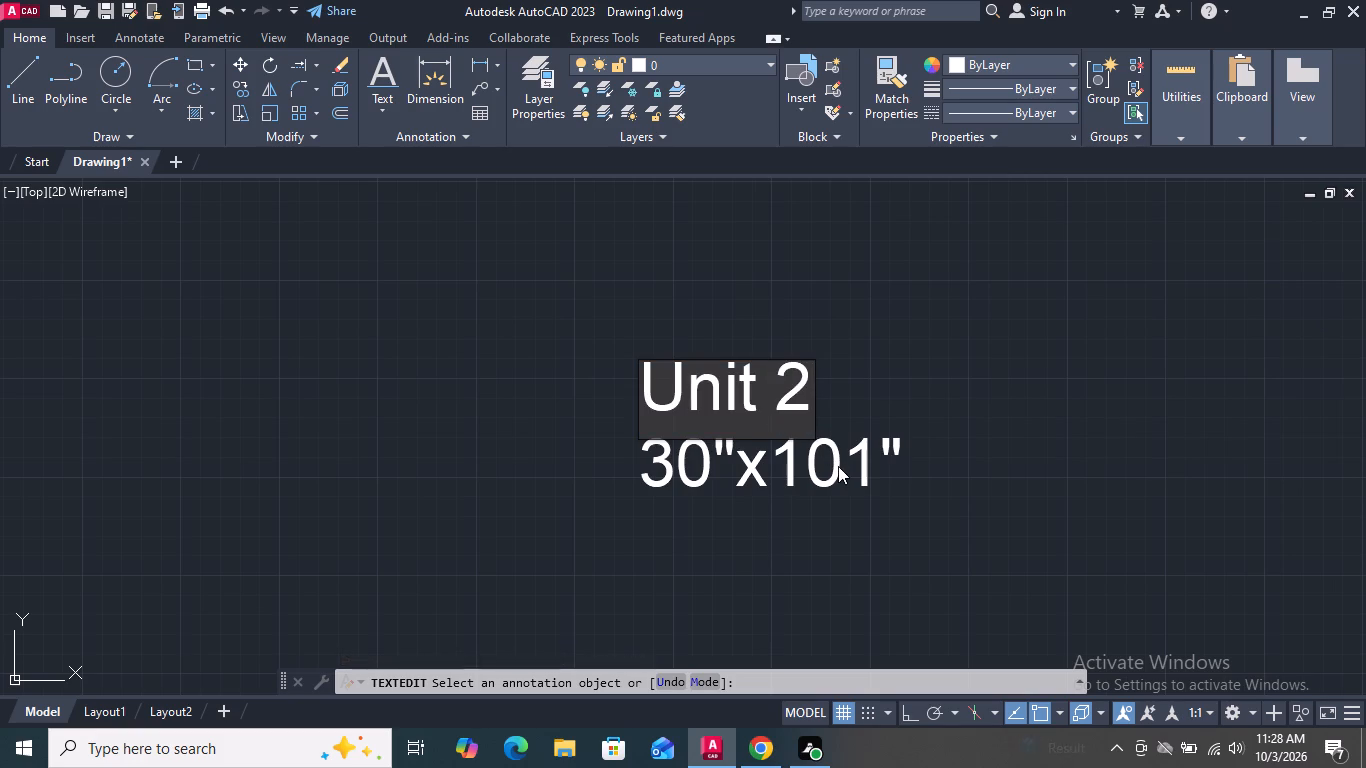
key("Return")
scroll(972, 486, "down", 2)
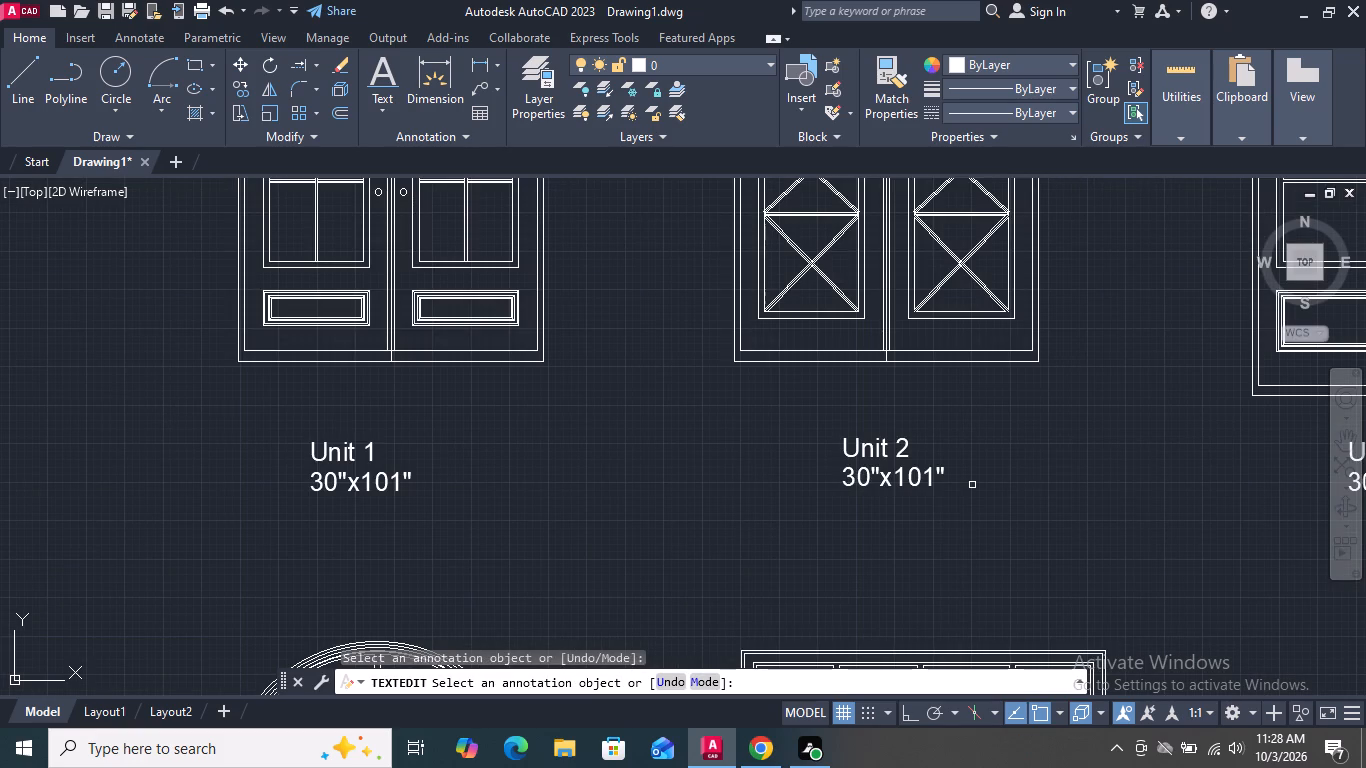
scroll(830, 453, "down", 3)
key("Escape")
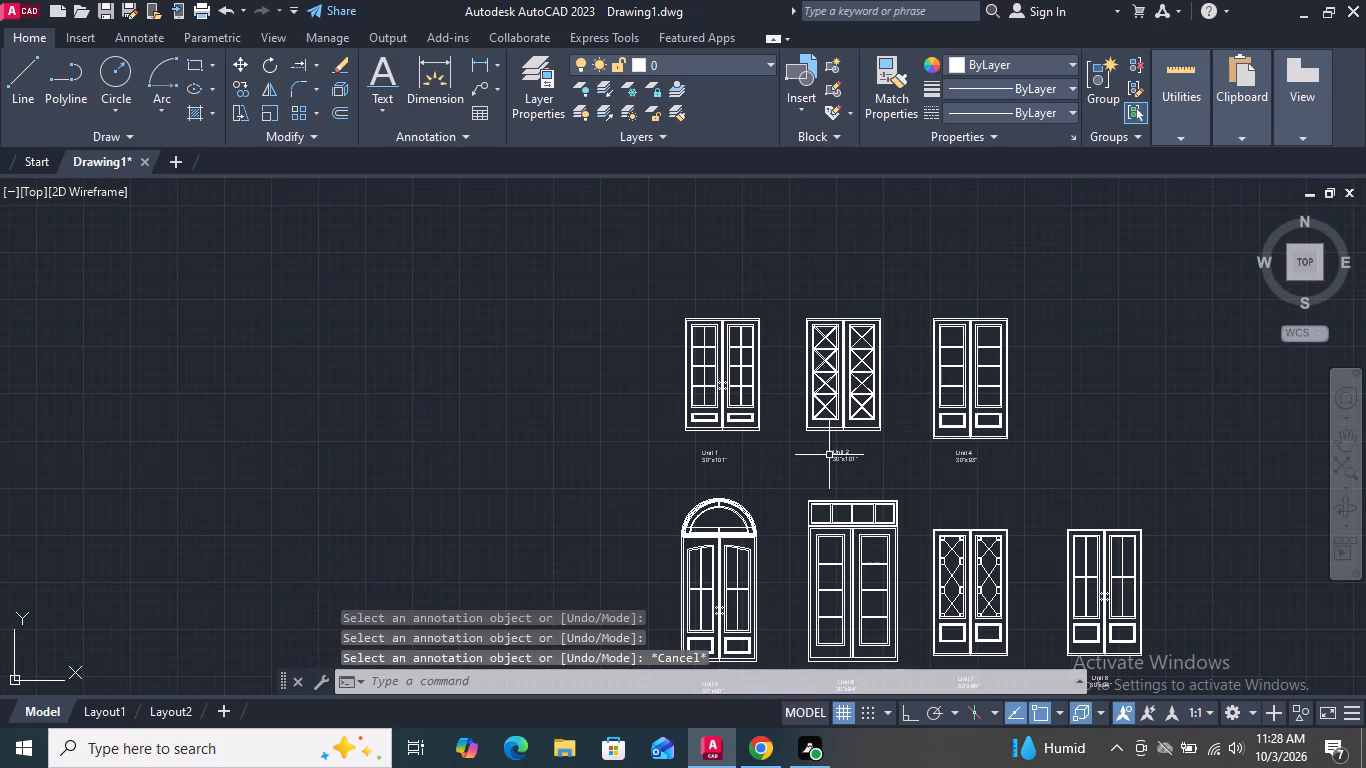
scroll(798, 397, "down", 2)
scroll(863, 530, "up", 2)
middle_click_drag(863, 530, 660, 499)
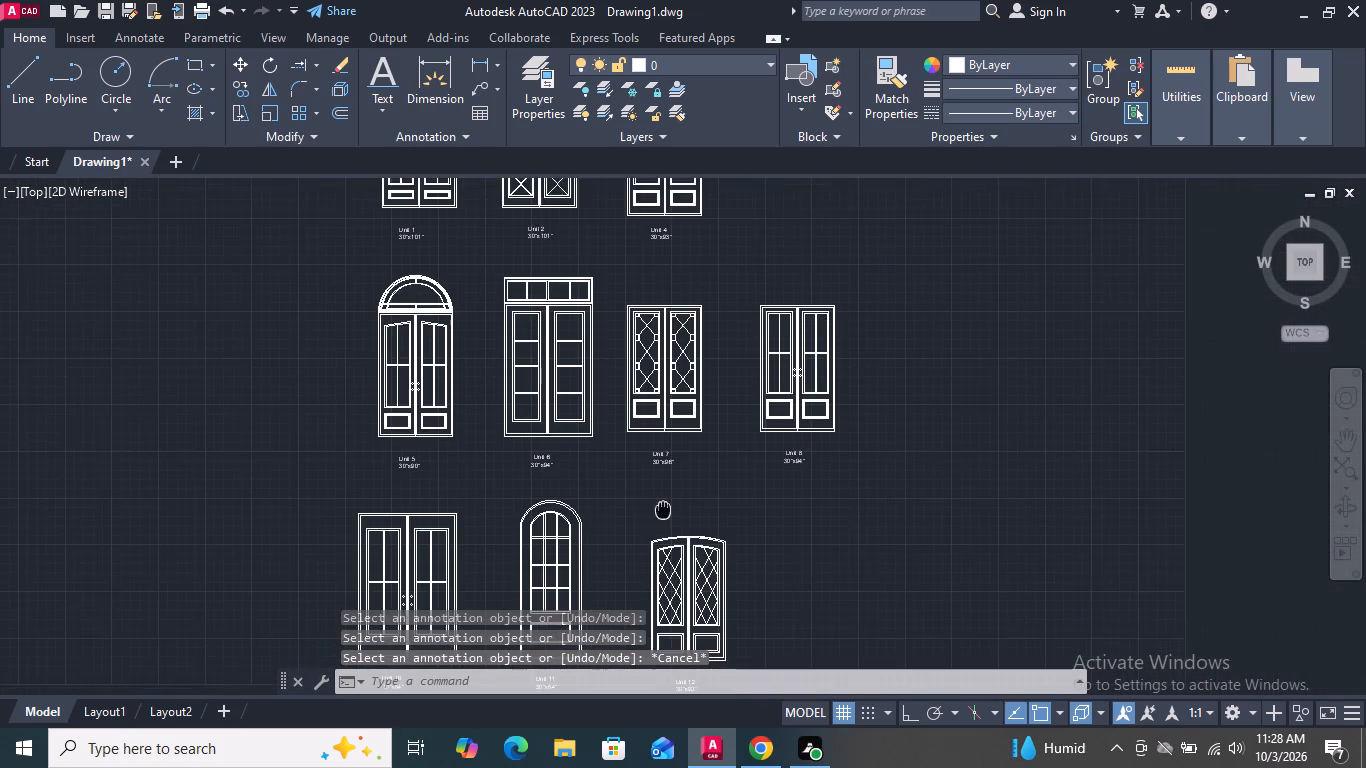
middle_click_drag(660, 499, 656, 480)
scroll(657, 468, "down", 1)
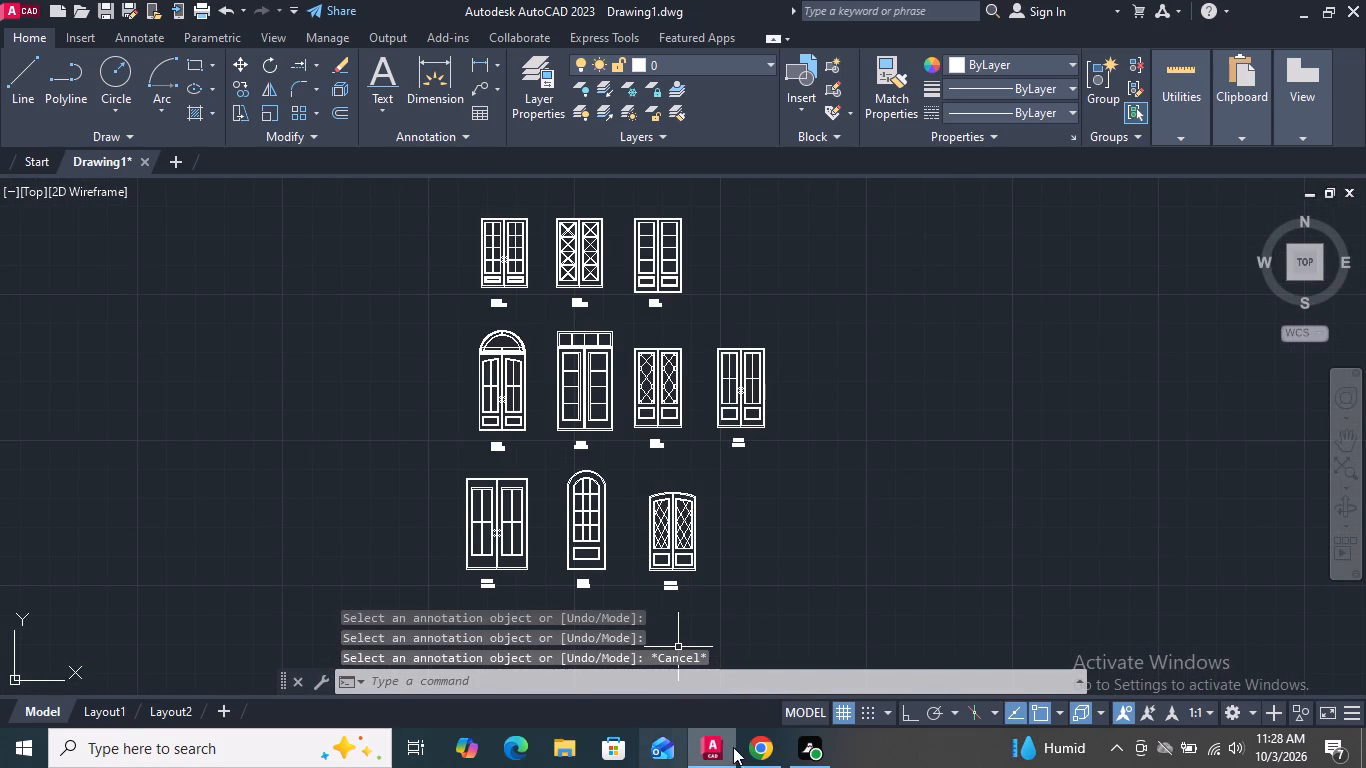
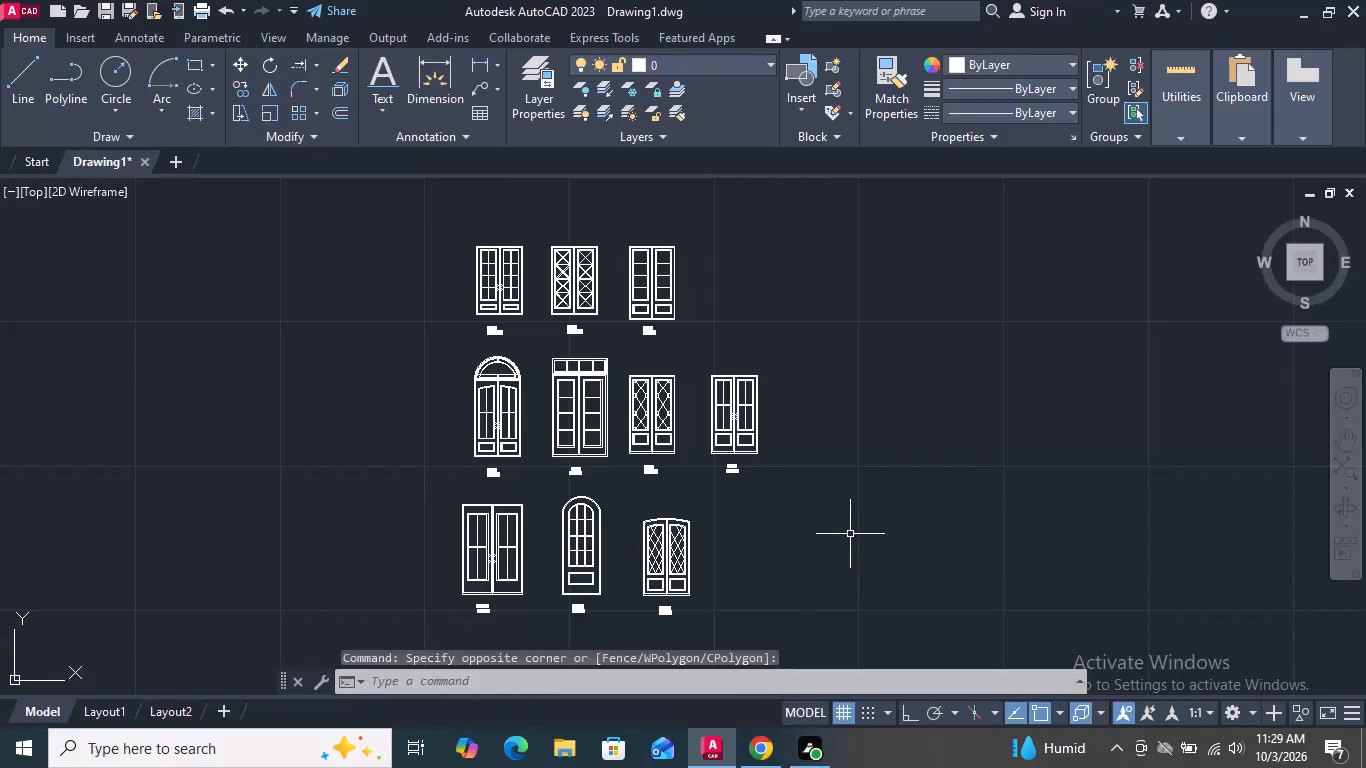
Save the drawing in Documents as Classic Double-Leaf Door Design Collection, in AutoCAD 2018 Drawing format.
scroll(850, 534, "down", 1)
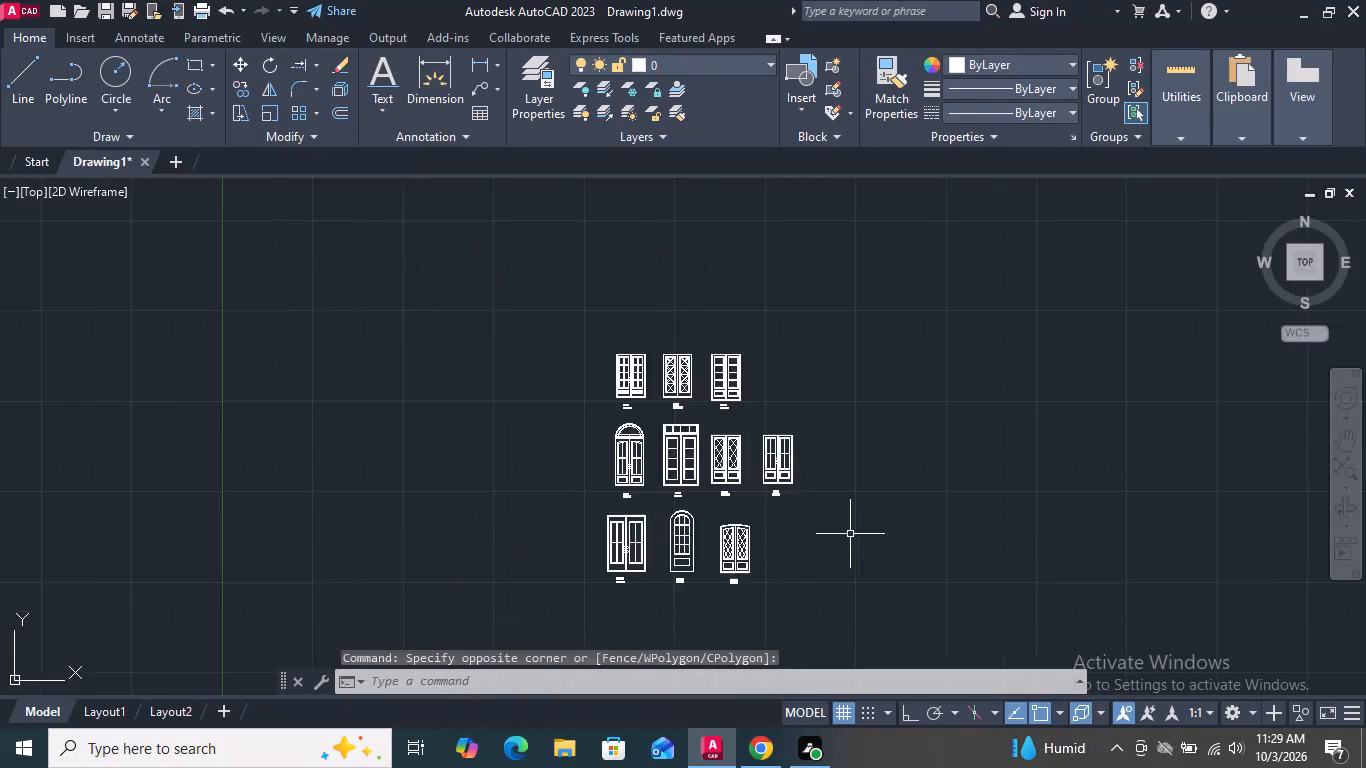
scroll(850, 534, "down", 1)
scroll(850, 534, "up", 2)
key("ctrl+s")
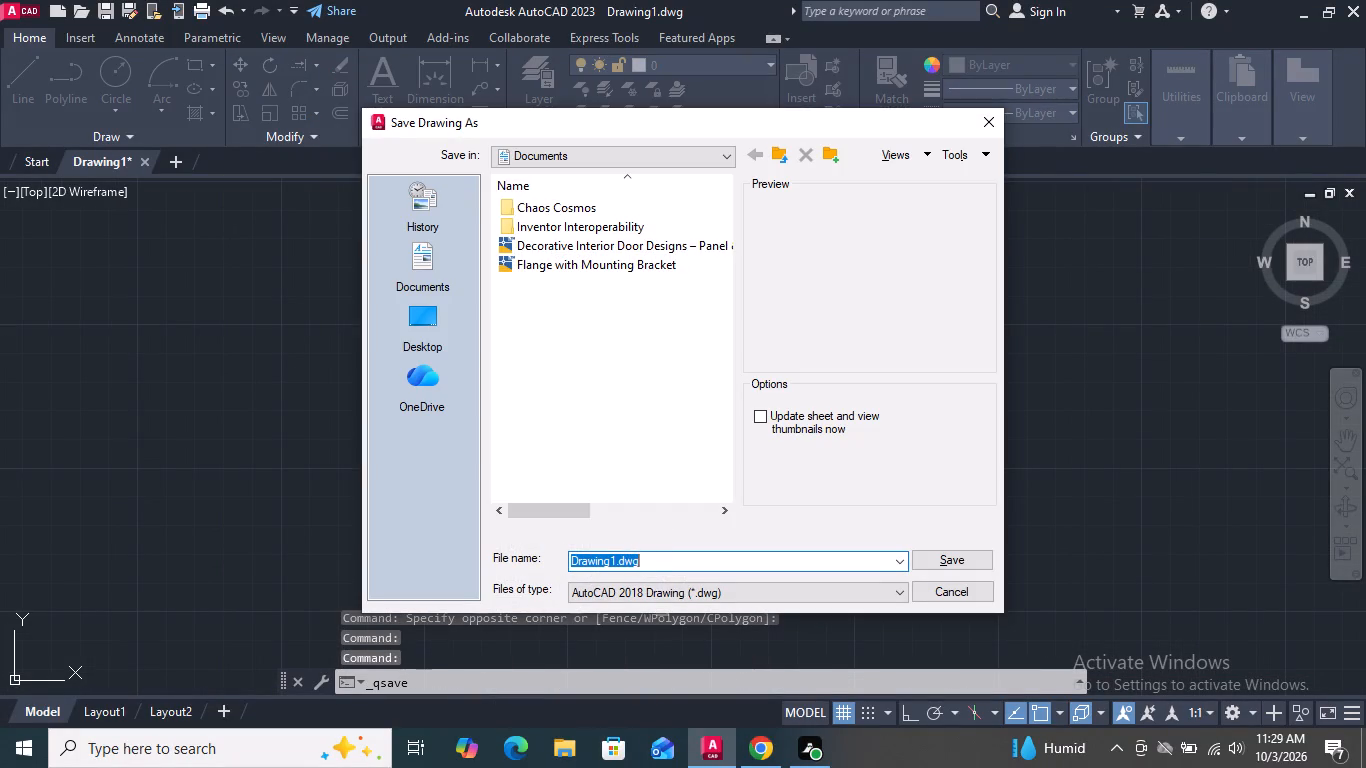
scroll(620, 564, "up", 3)
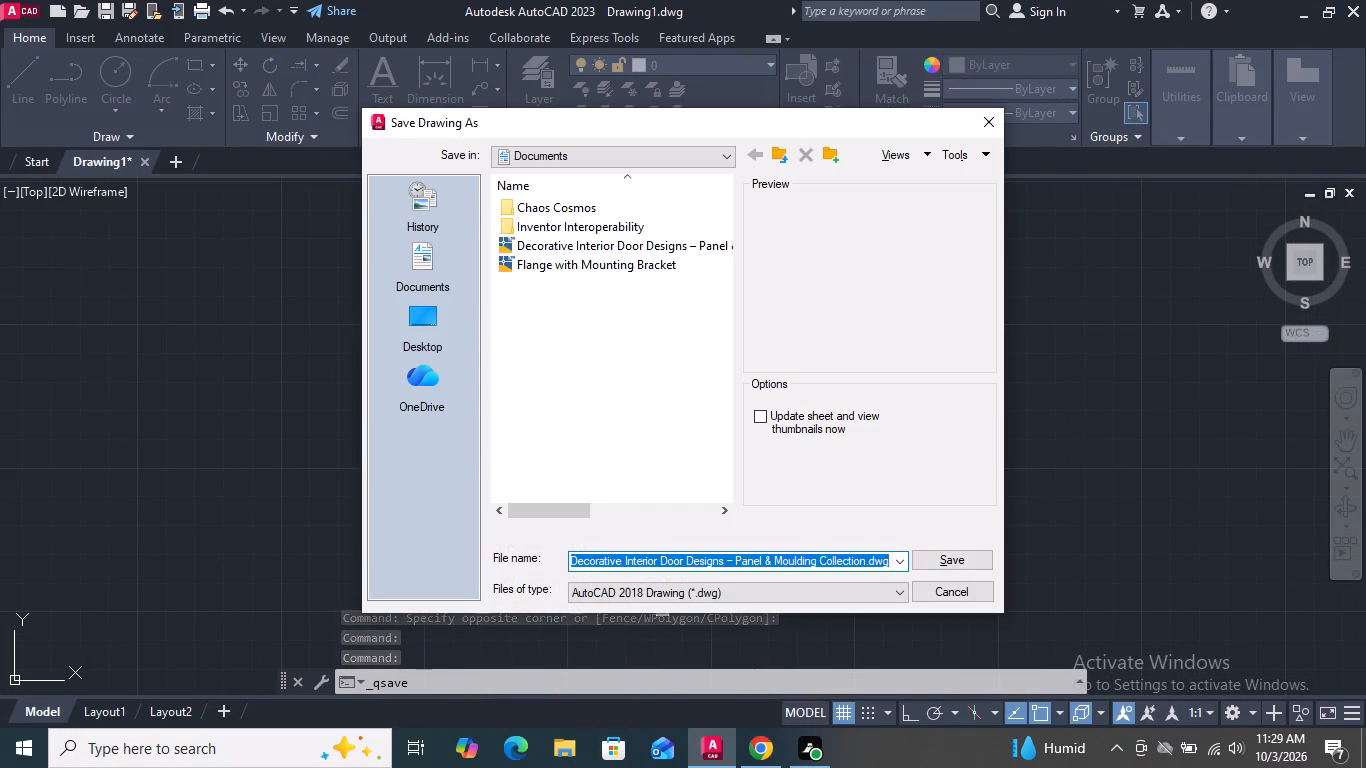
key("BackSpace")
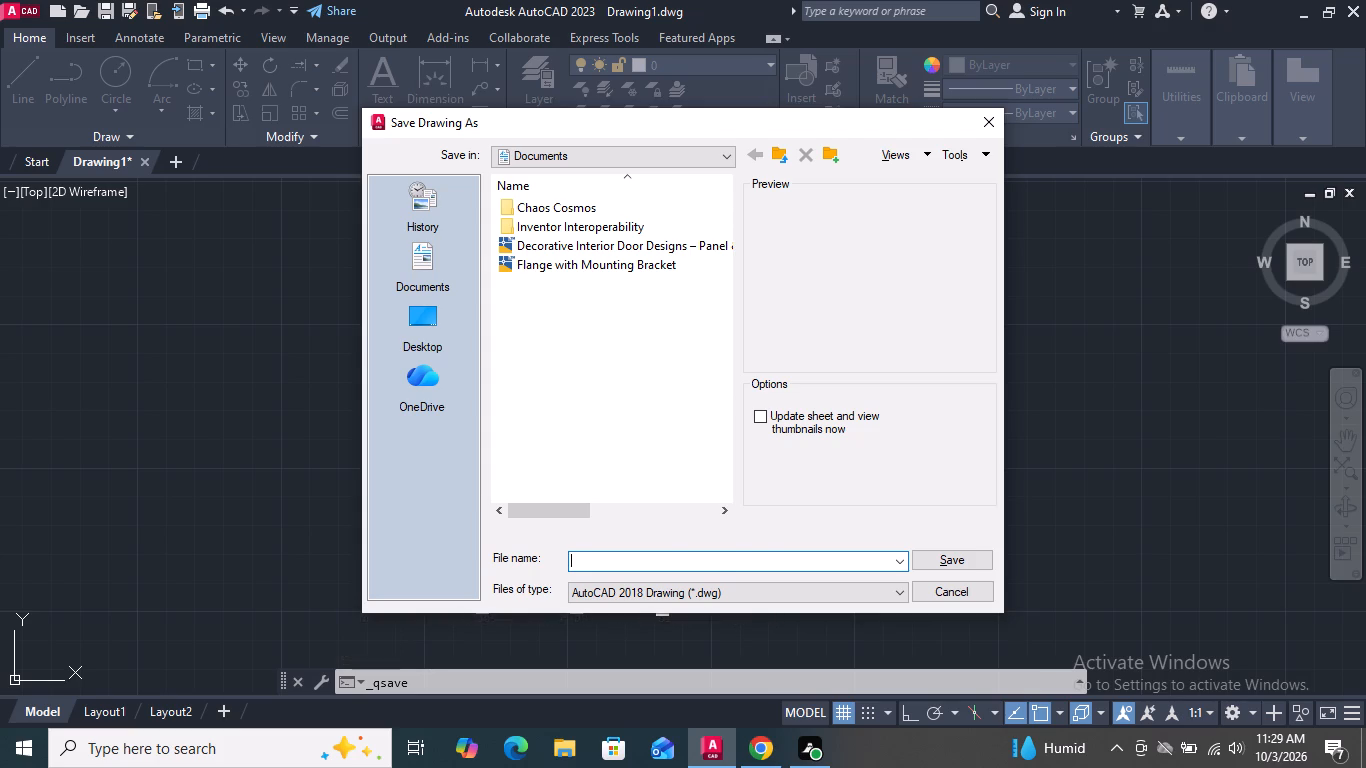
key("ctrl+v")
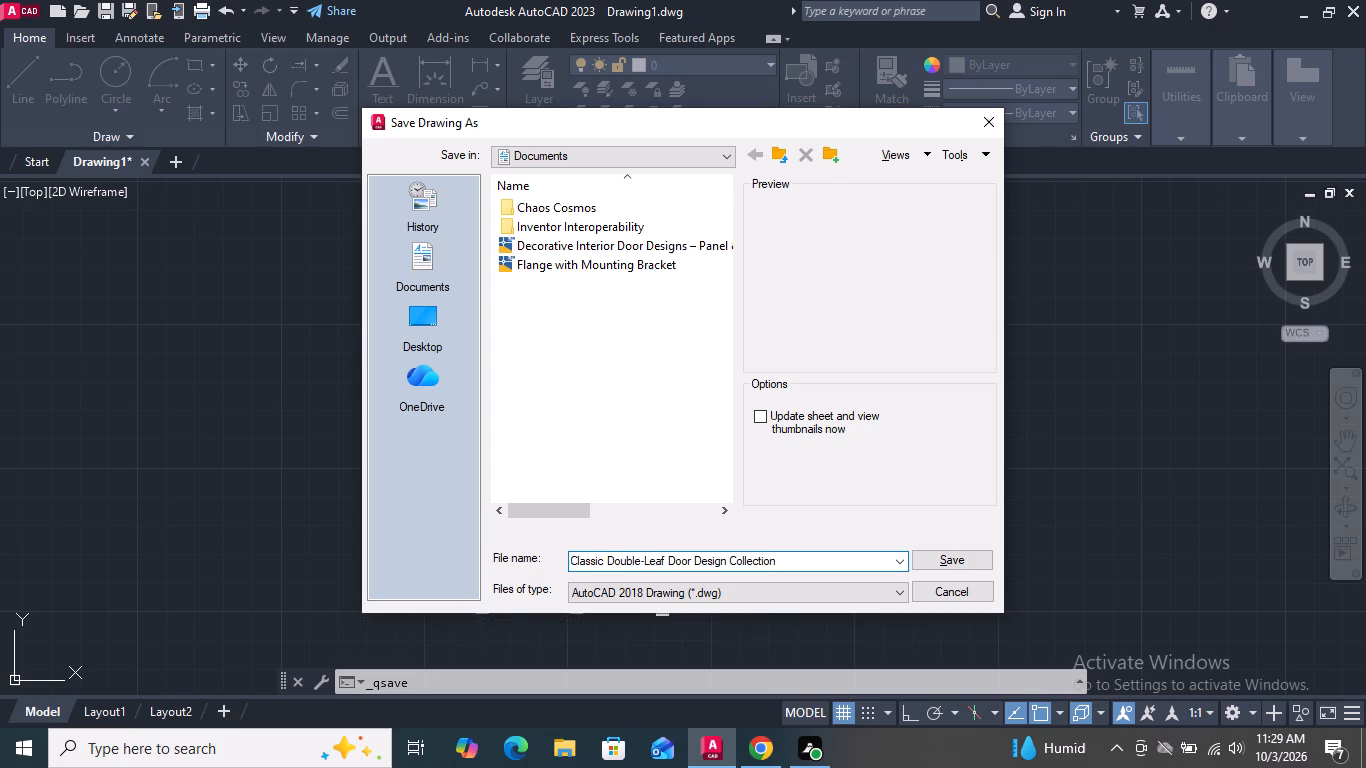
left_click(937, 562)
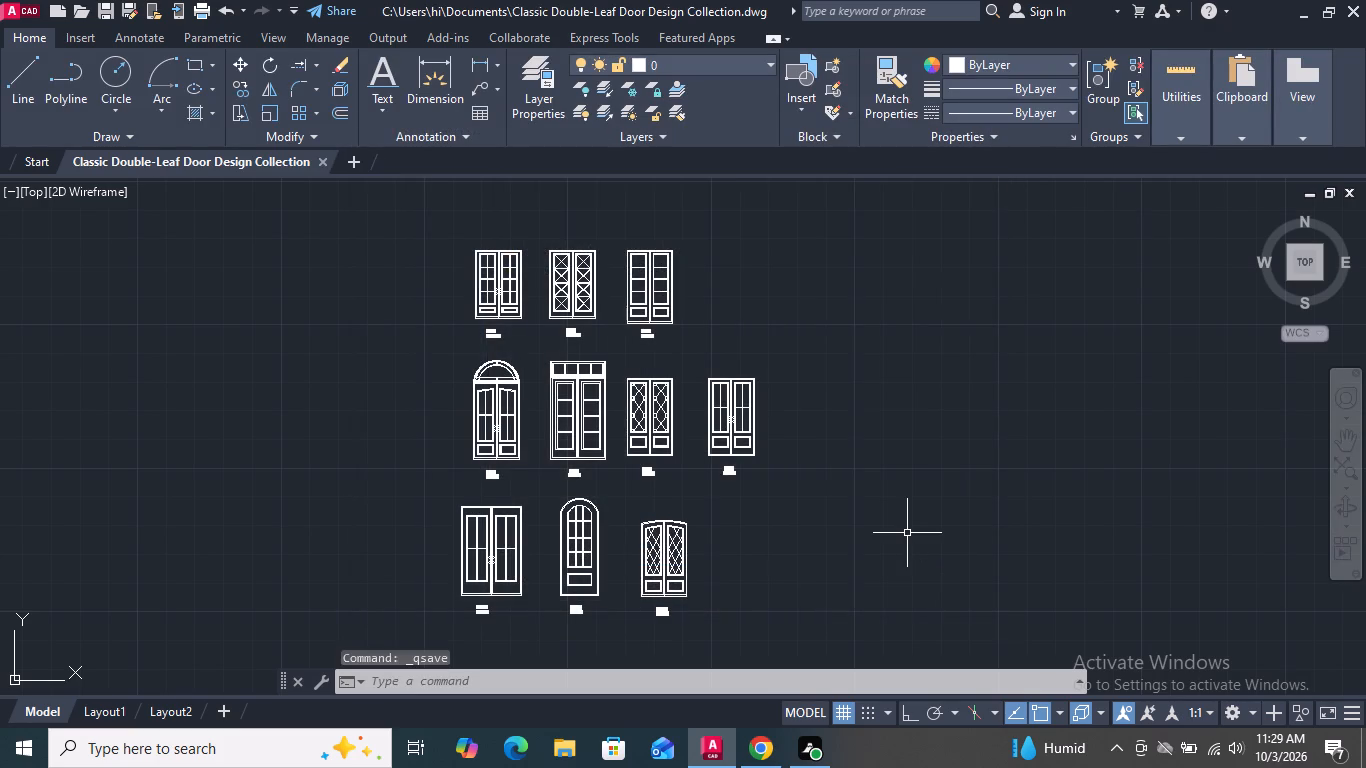
key("ctrl+s")
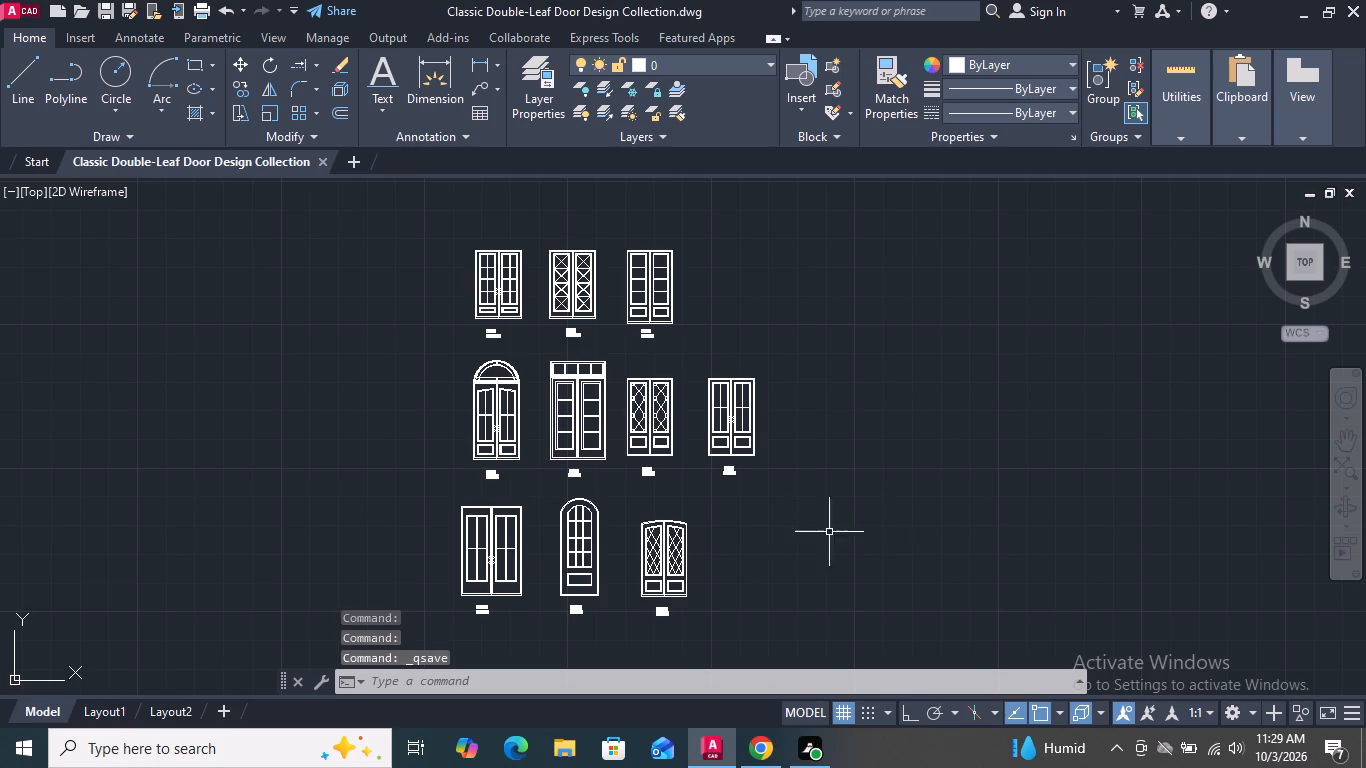
Scale up the Unit 12 double door from its lower-right corner to about the height of the neighbouring Unit 11 door, leaving out its label.
scroll(658, 570, "up", 2)
middle_click_drag(664, 573, 718, 505)
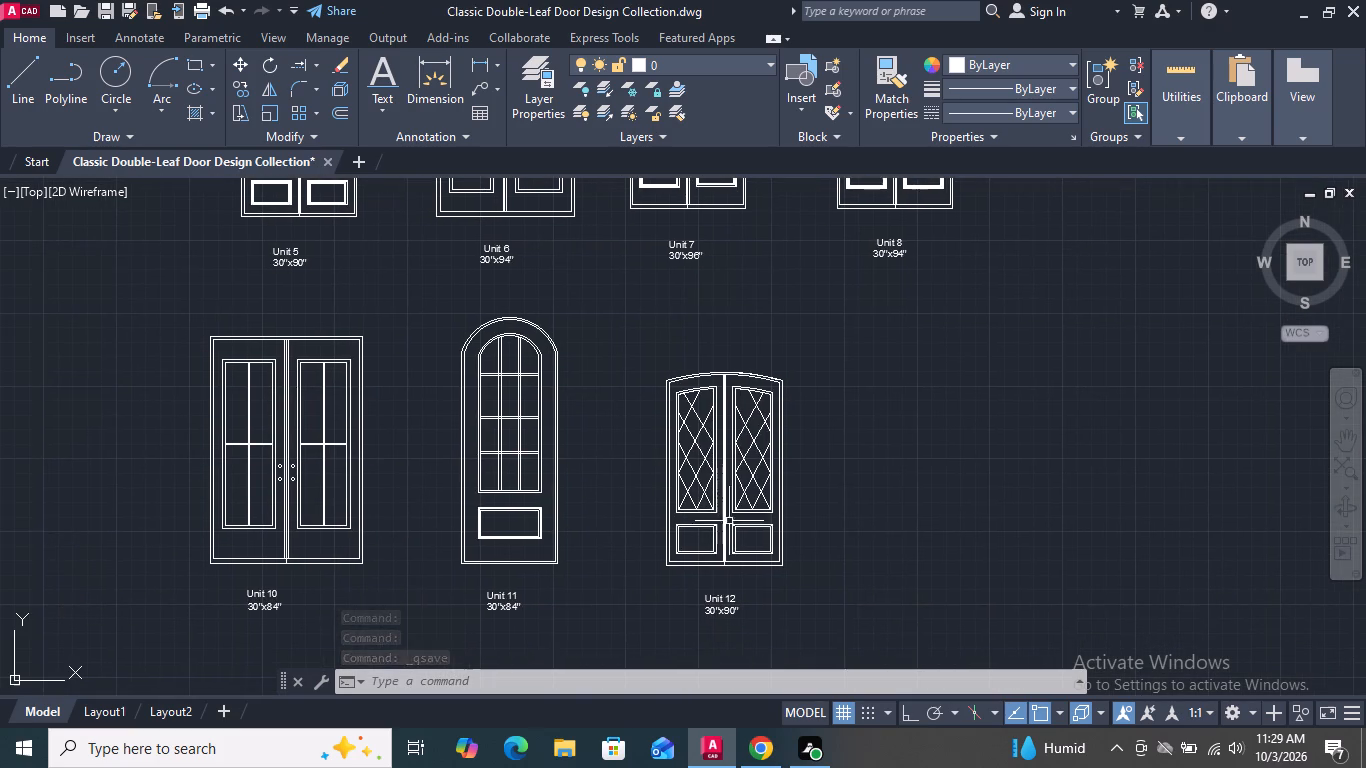
left_click(272, 104)
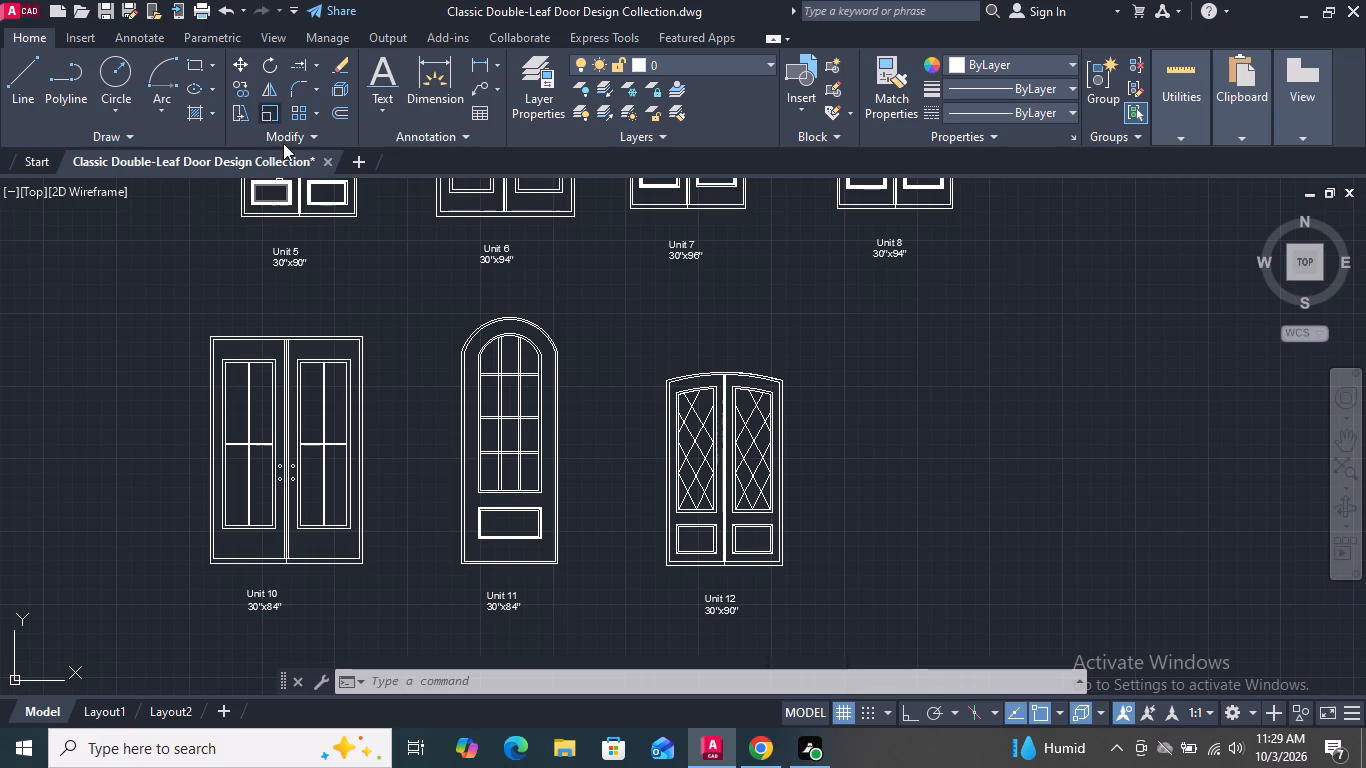
left_click_drag(830, 585, 829, 571)
left_click(640, 335)
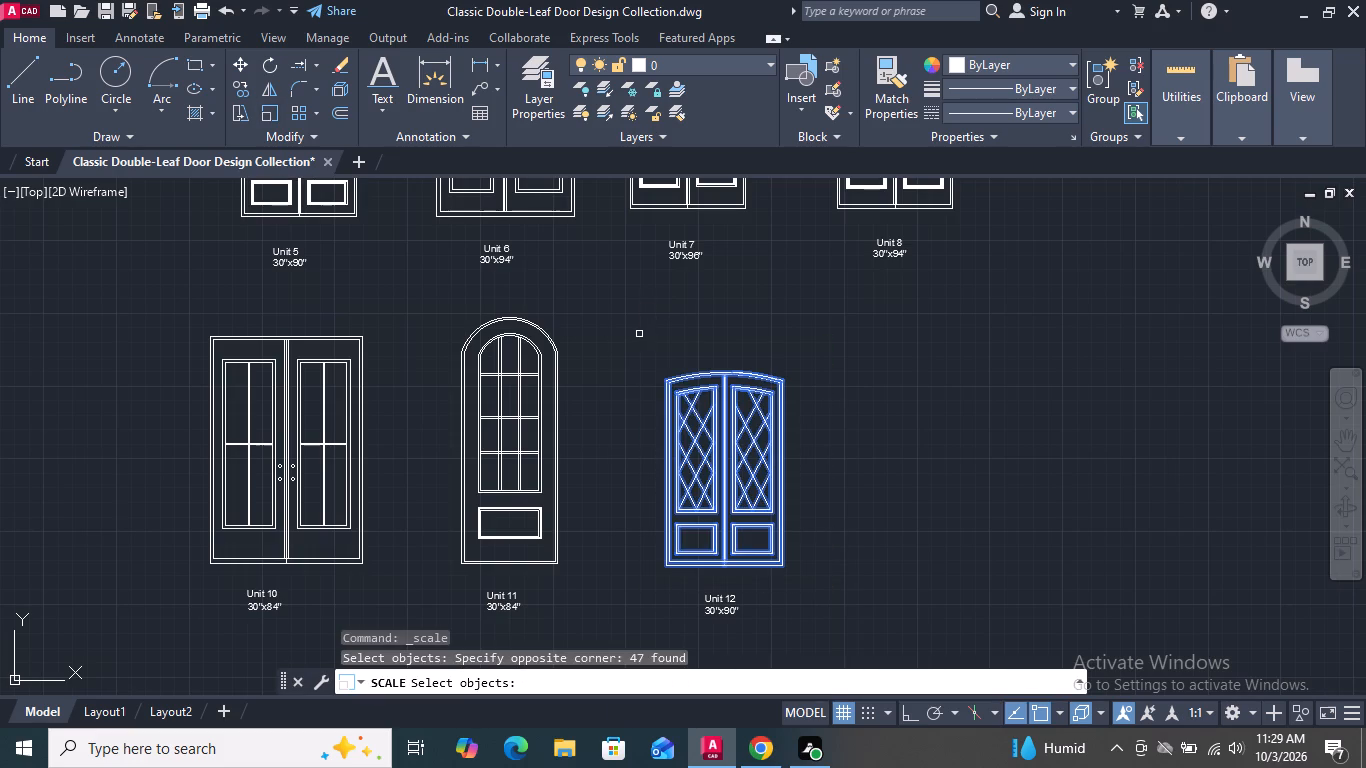
key("Return")
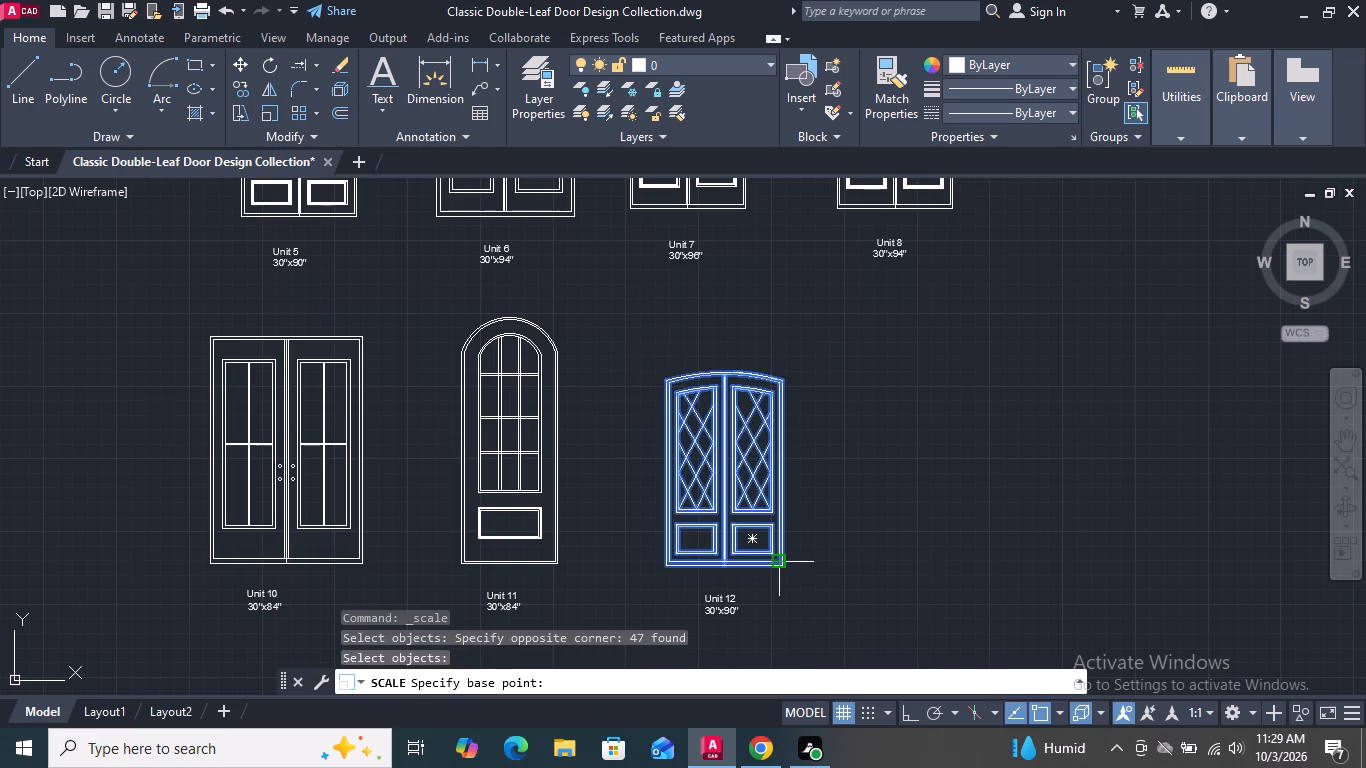
left_click(783, 565)
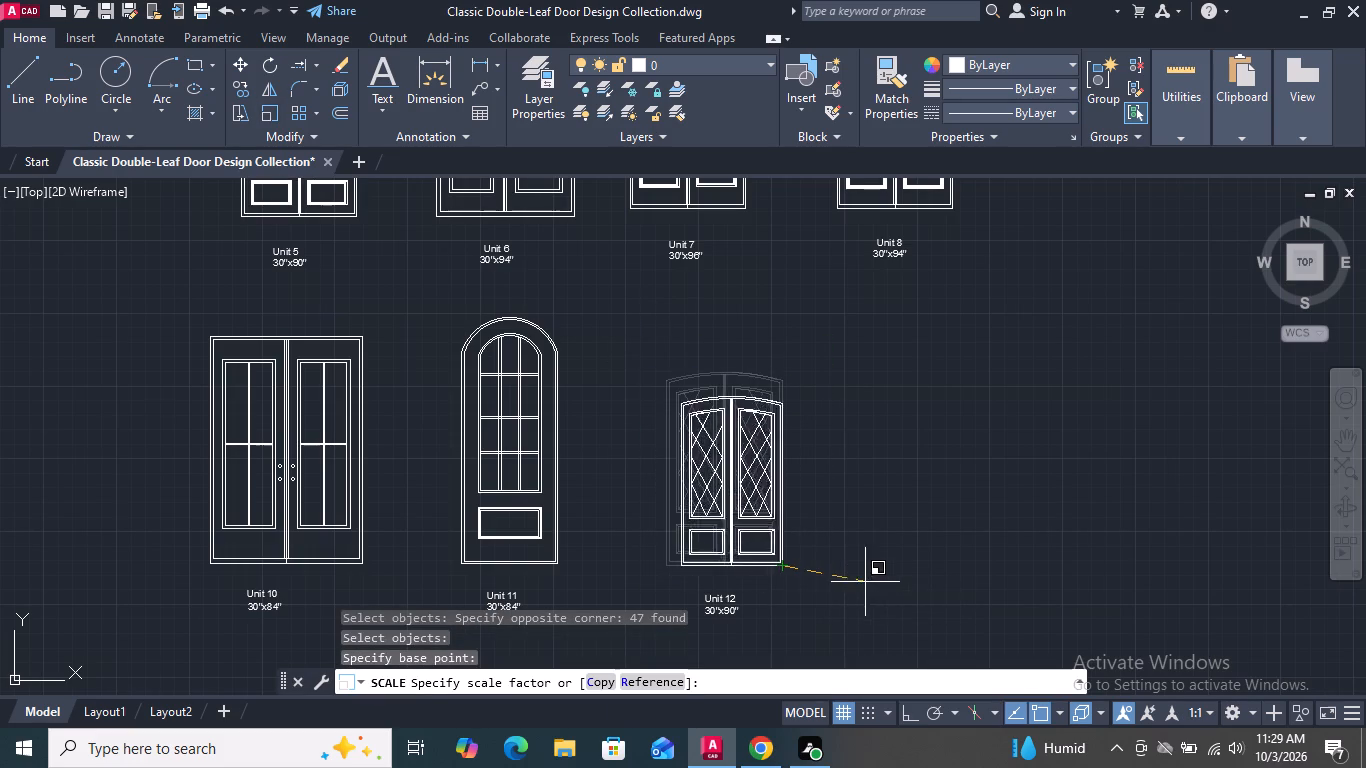
left_click(907, 585)
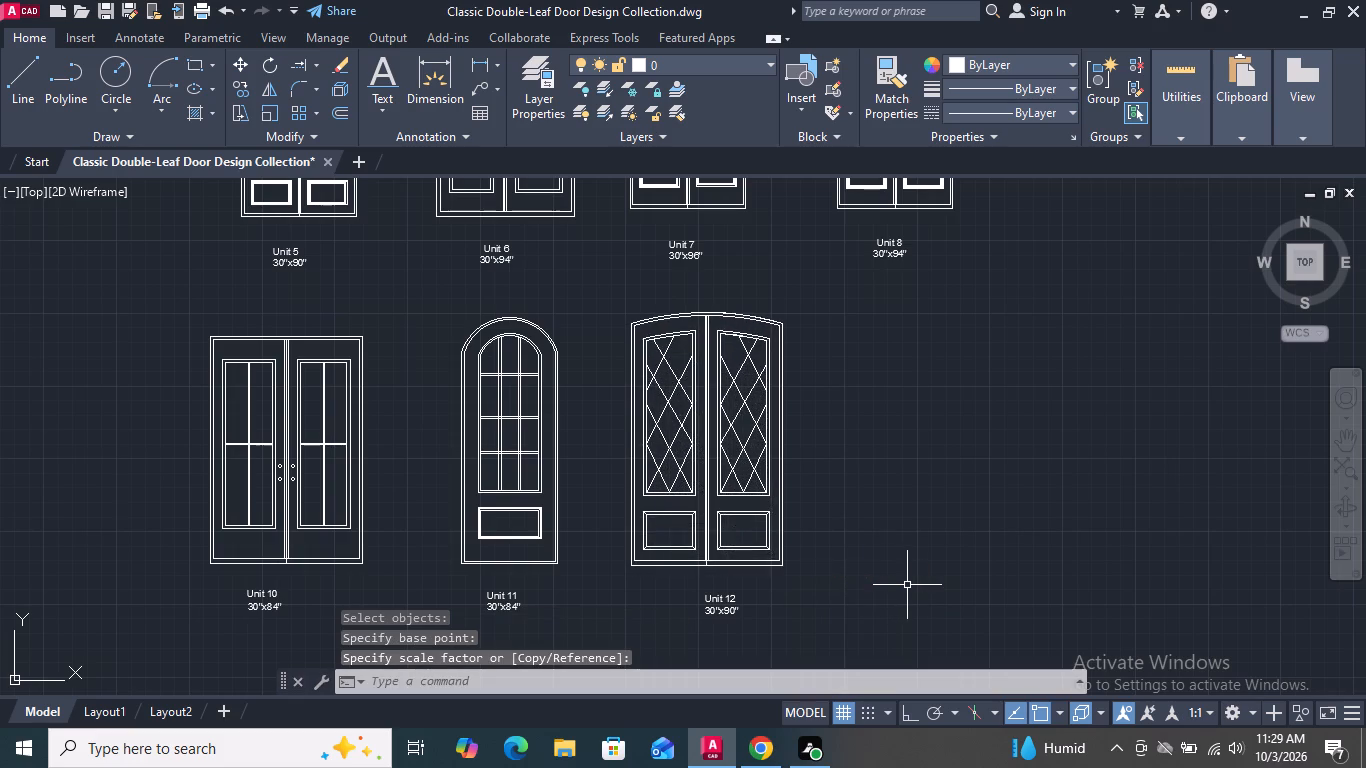
scroll(907, 585, "down", 1)
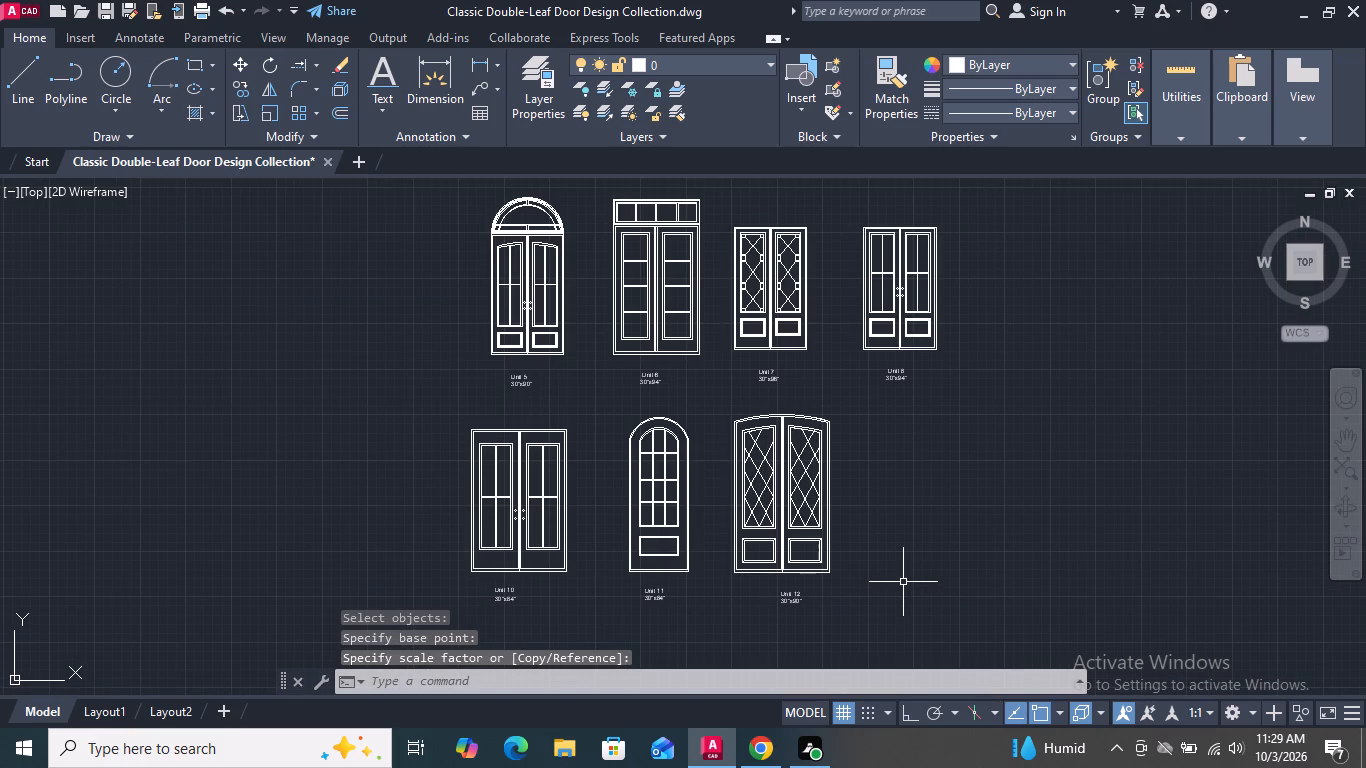
key("Escape")
Save the drawing with the enlarged Unit 12 door.
key("ctrl+s")
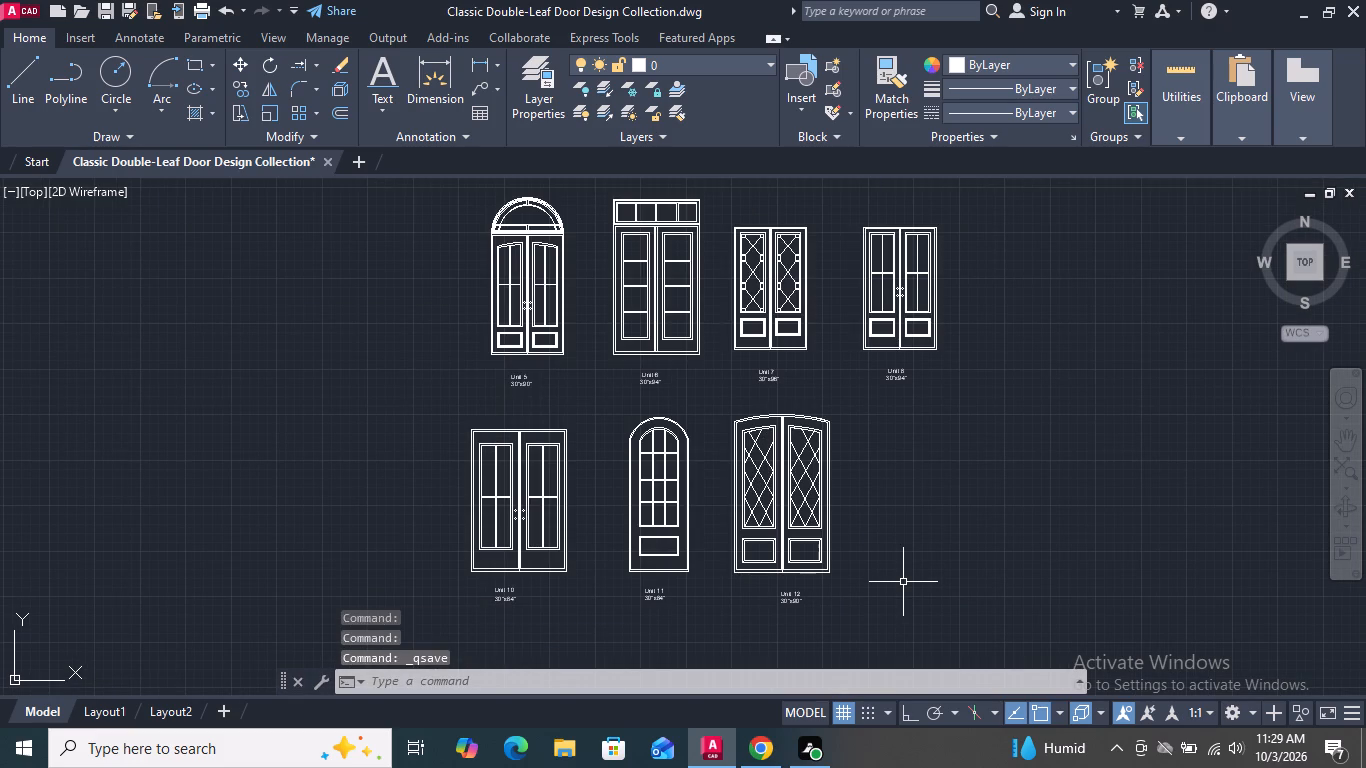
Turn off the command log file with LOGFILEOFF.
type("log")
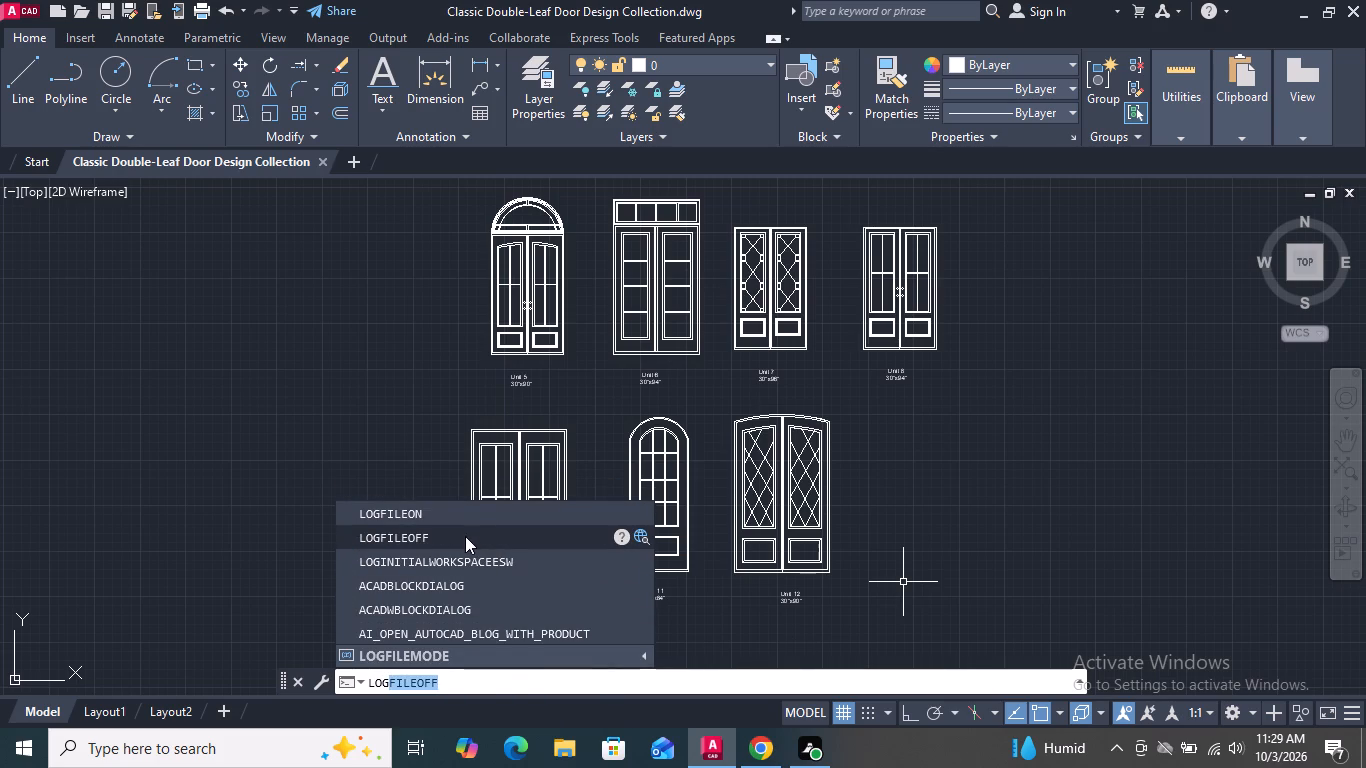
left_click(465, 536)
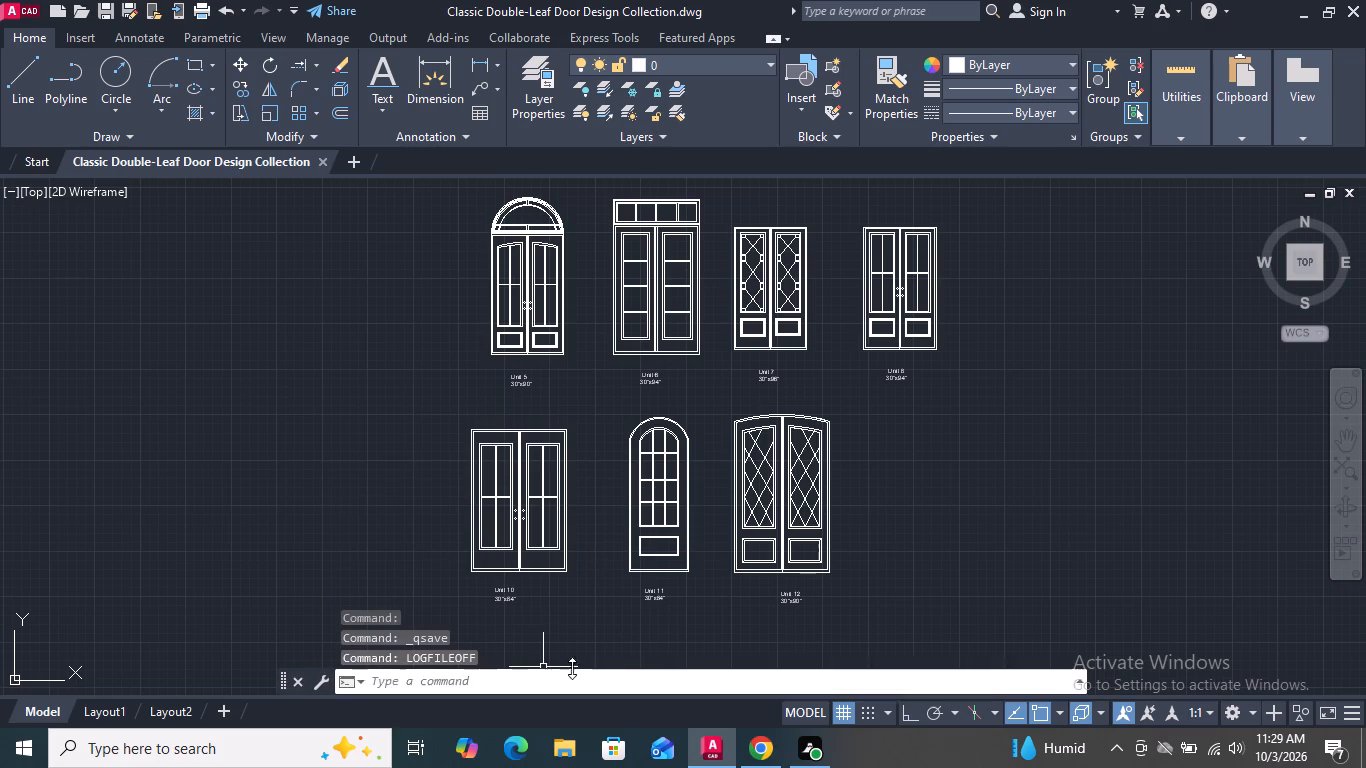